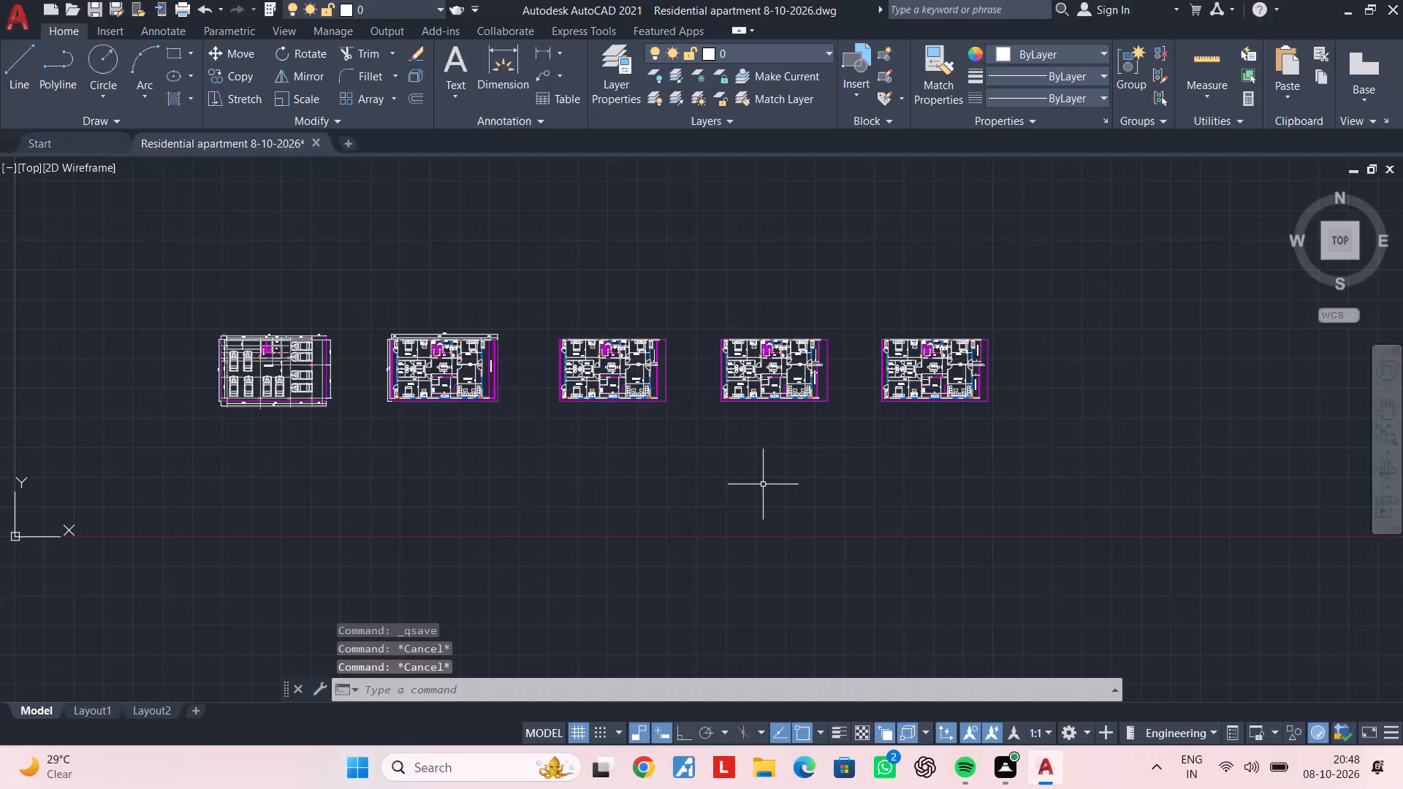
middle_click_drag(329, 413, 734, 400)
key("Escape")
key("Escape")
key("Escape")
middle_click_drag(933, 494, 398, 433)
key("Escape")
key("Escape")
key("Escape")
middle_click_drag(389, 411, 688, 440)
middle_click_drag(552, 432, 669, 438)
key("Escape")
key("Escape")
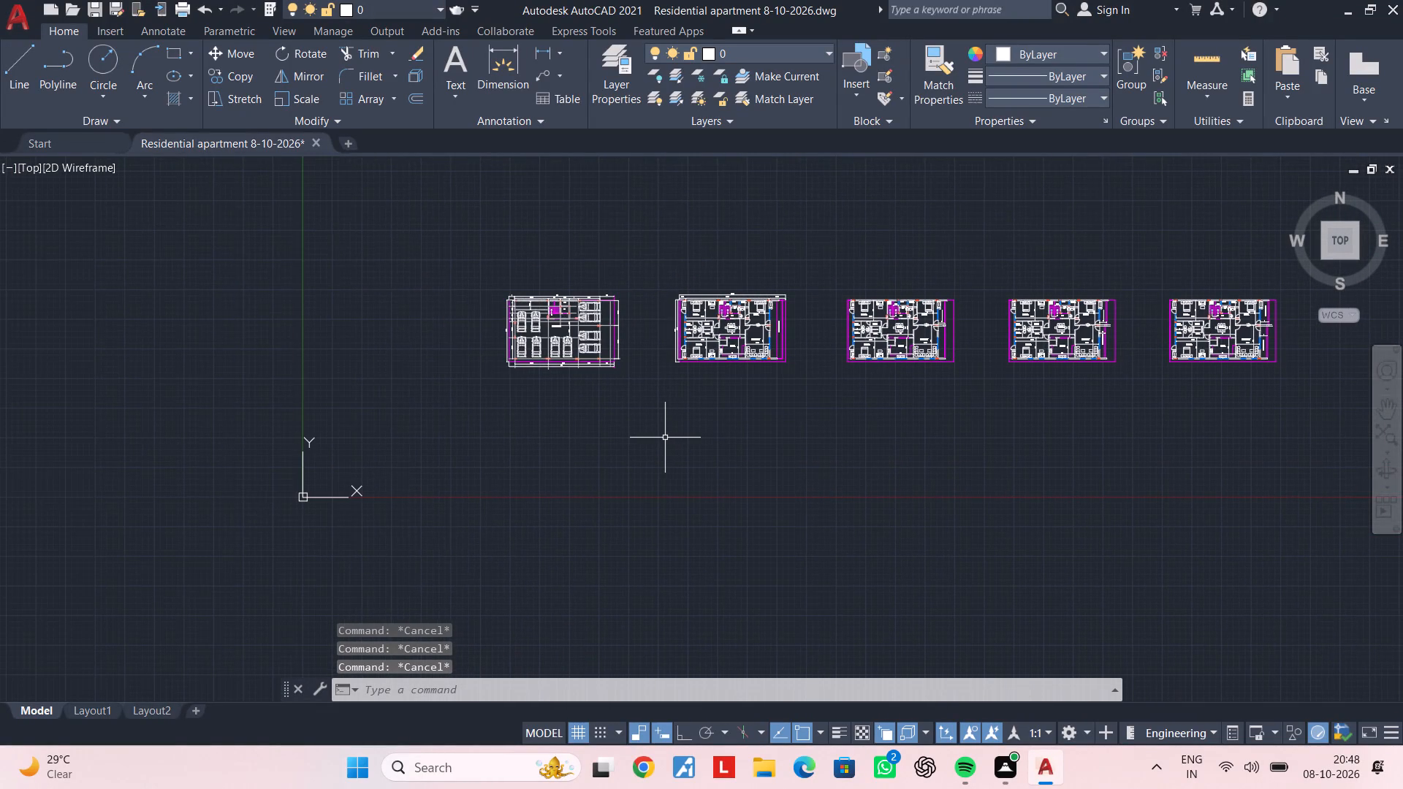
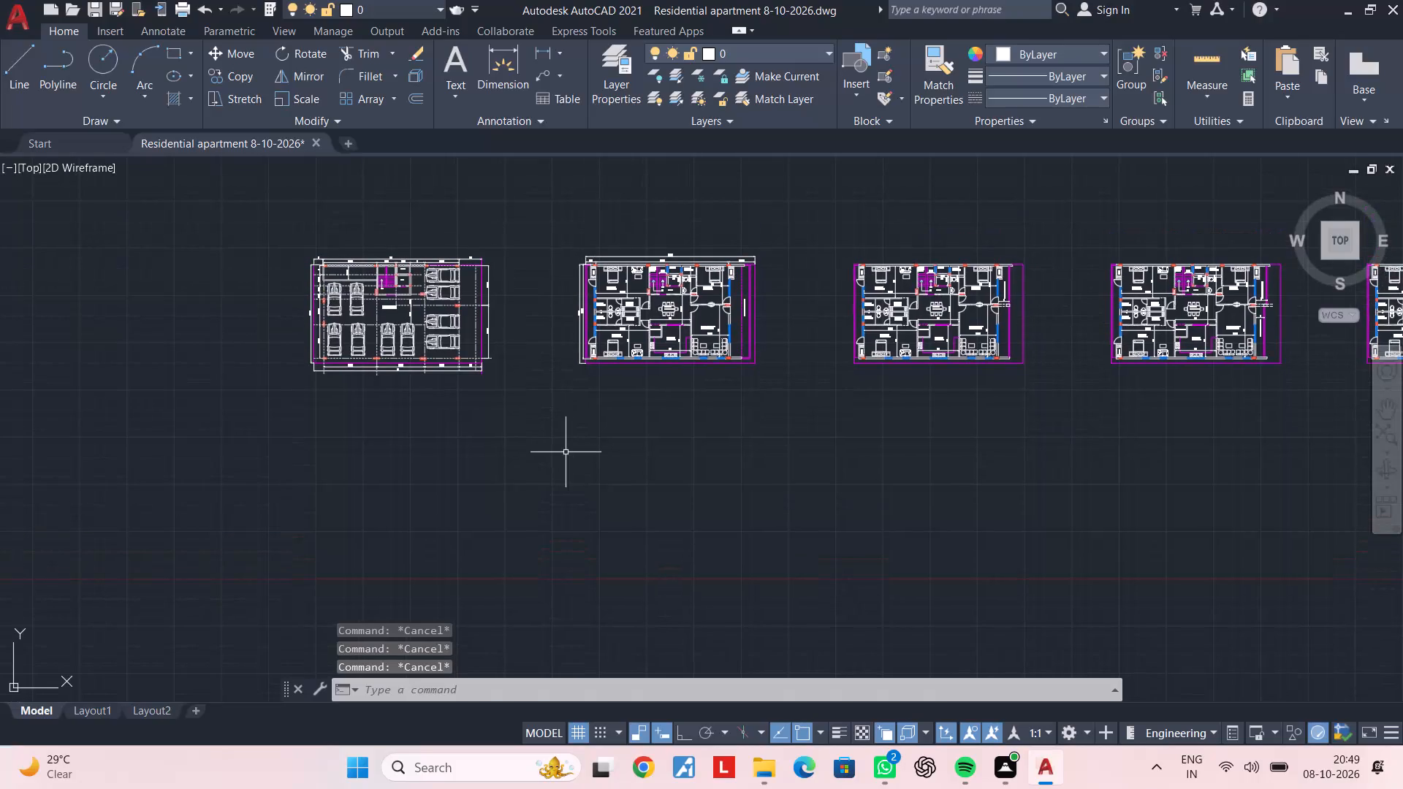
Save the apartment drawing.
key("ctrl+s")
key("ctrl+s")
middle_click_drag(541, 446, 617, 409)
key("Escape")
key("Escape")
Examine the row of plans from the parking layout to the last floor plan, comparing their outer dimensions and balconies.
middle_click_drag(813, 360, 727, 447)
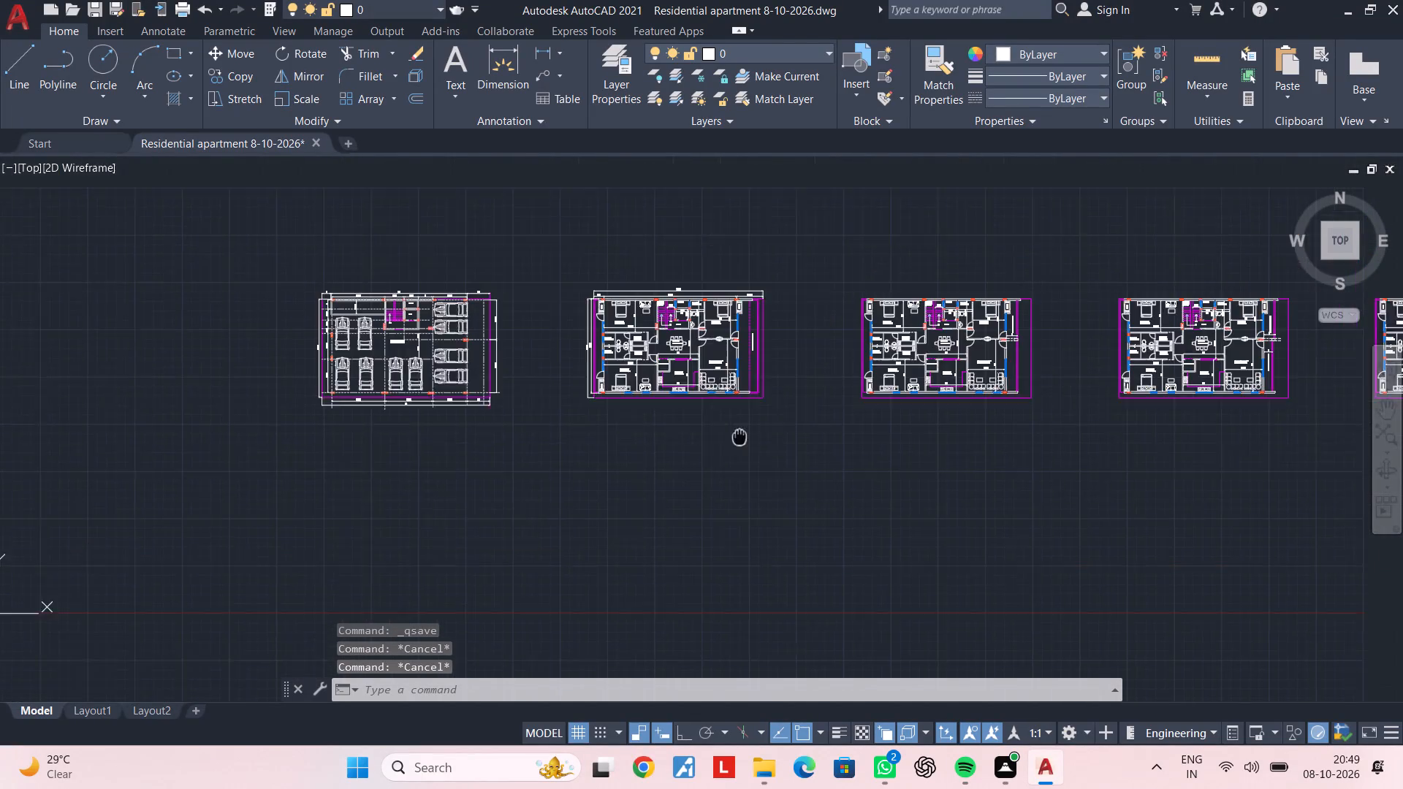
middle_click_drag(727, 447, 705, 465)
scroll(691, 424, "up", 2)
middle_click_drag(551, 424, 572, 557)
key("Escape")
key("Escape")
middle_click_drag(841, 490, 401, 487)
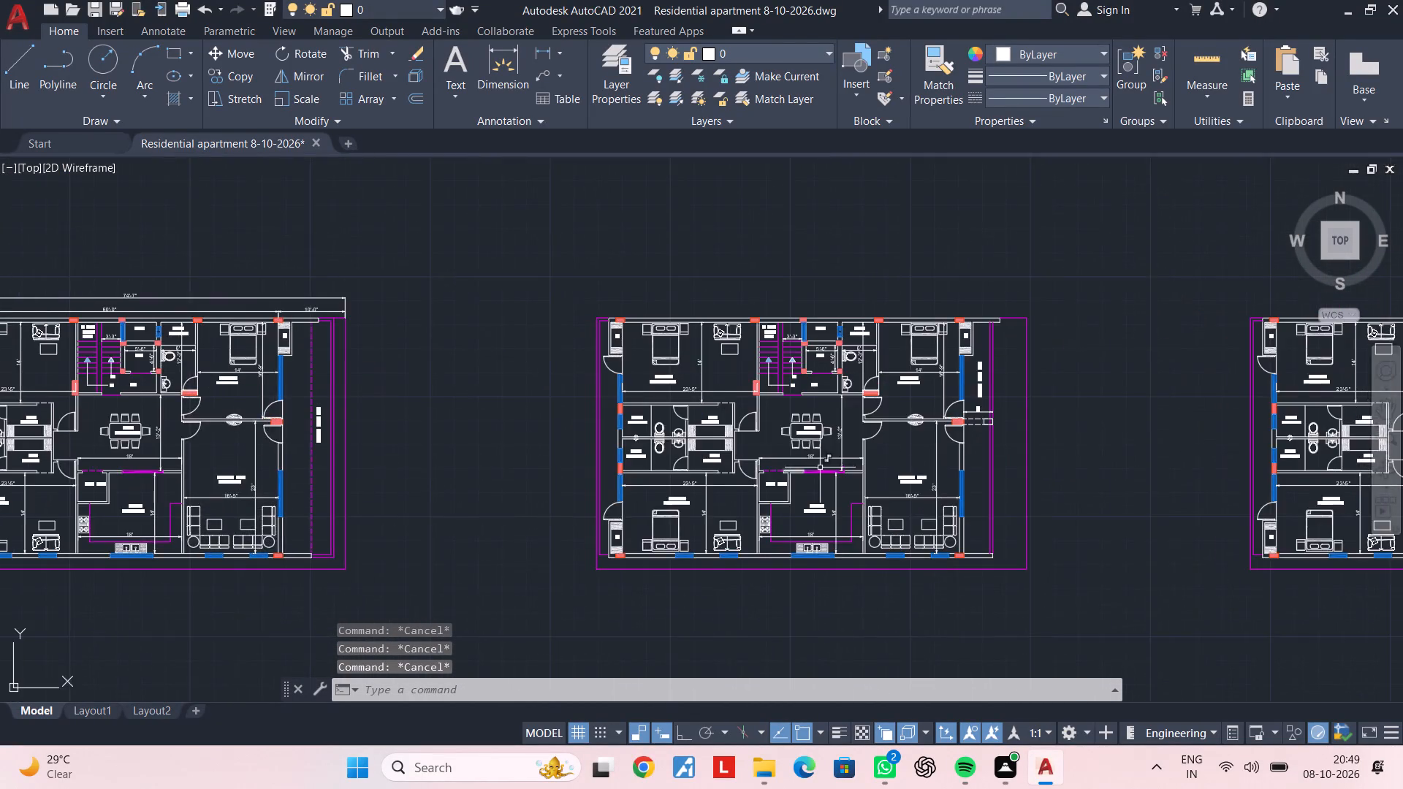
middle_click_drag(893, 462, 349, 436)
middle_click_drag(314, 464, 853, 457)
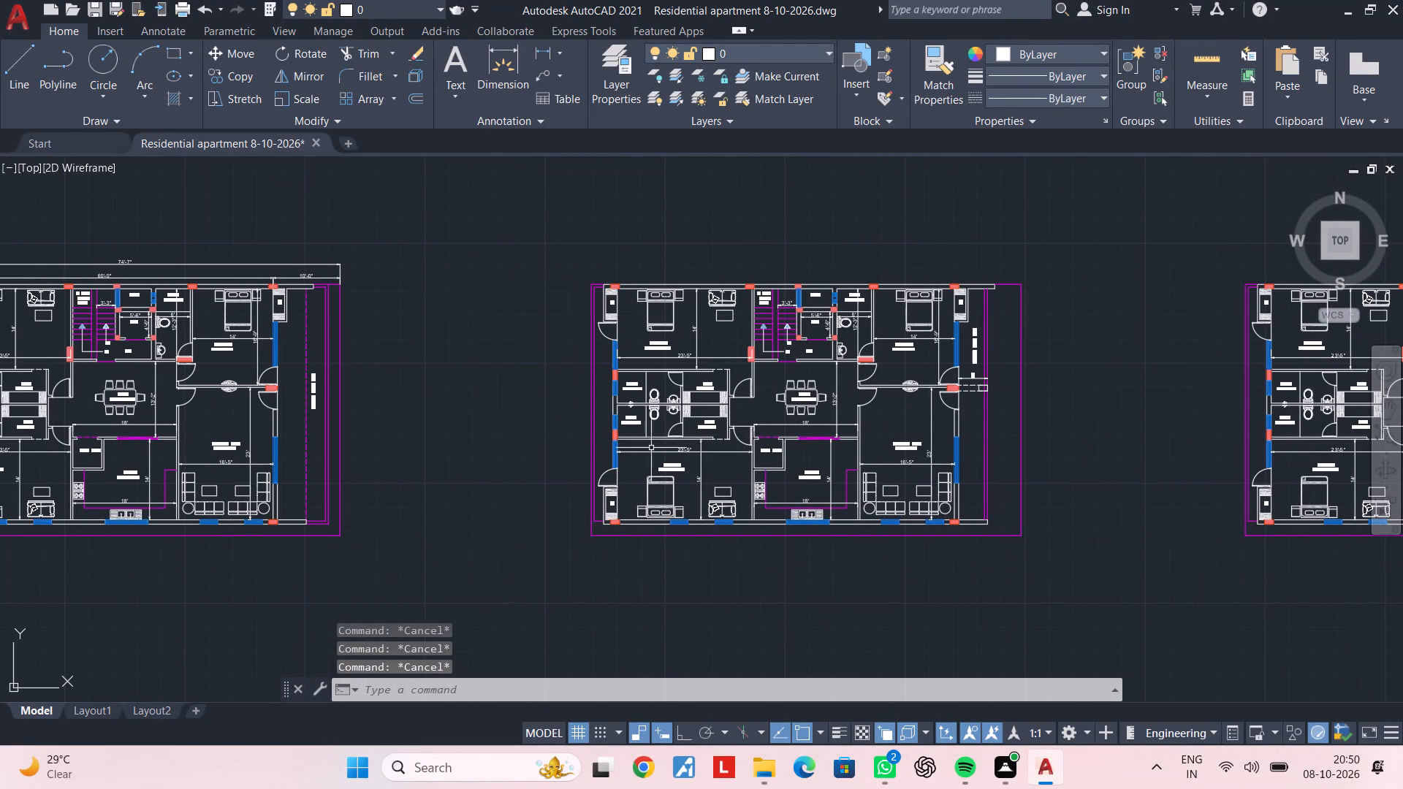
middle_click_drag(585, 449, 989, 388)
middle_click_drag(710, 418, 939, 410)
scroll(707, 426, "down", 2)
middle_click_drag(1031, 425, 384, 427)
middle_click_drag(801, 418, 688, 419)
scroll(721, 411, "up", 2)
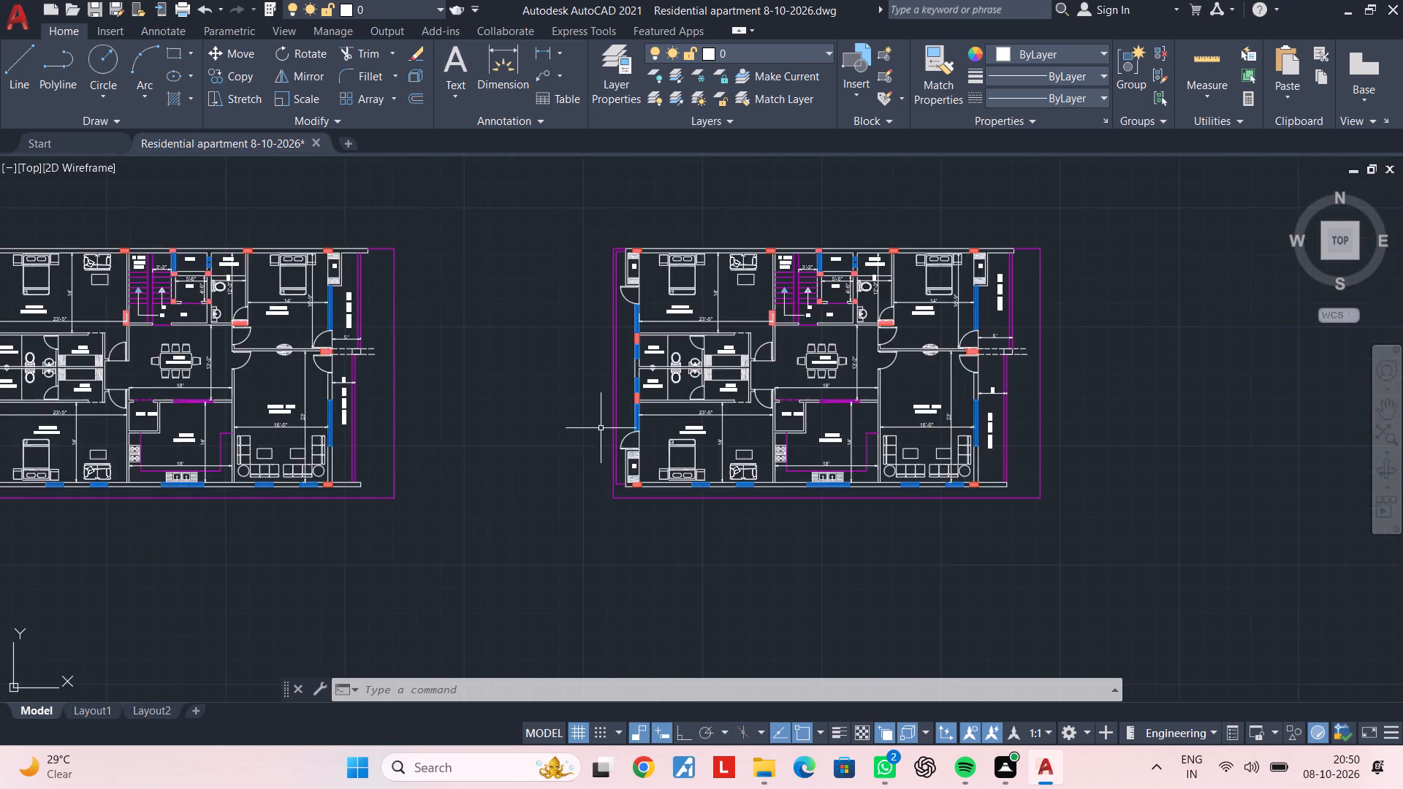
scroll(601, 428, "up", 2)
middle_click_drag(522, 432, 797, 413)
scroll(648, 417, "down", 2)
middle_click_drag(688, 415, 1070, 394)
middle_click_drag(685, 389, 1070, 378)
middle_click_drag(565, 387, 1081, 384)
scroll(696, 392, "down", 2)
middle_click_drag(728, 392, 1092, 385)
scroll(672, 362, "up", 2)
scroll(515, 372, "up", 2)
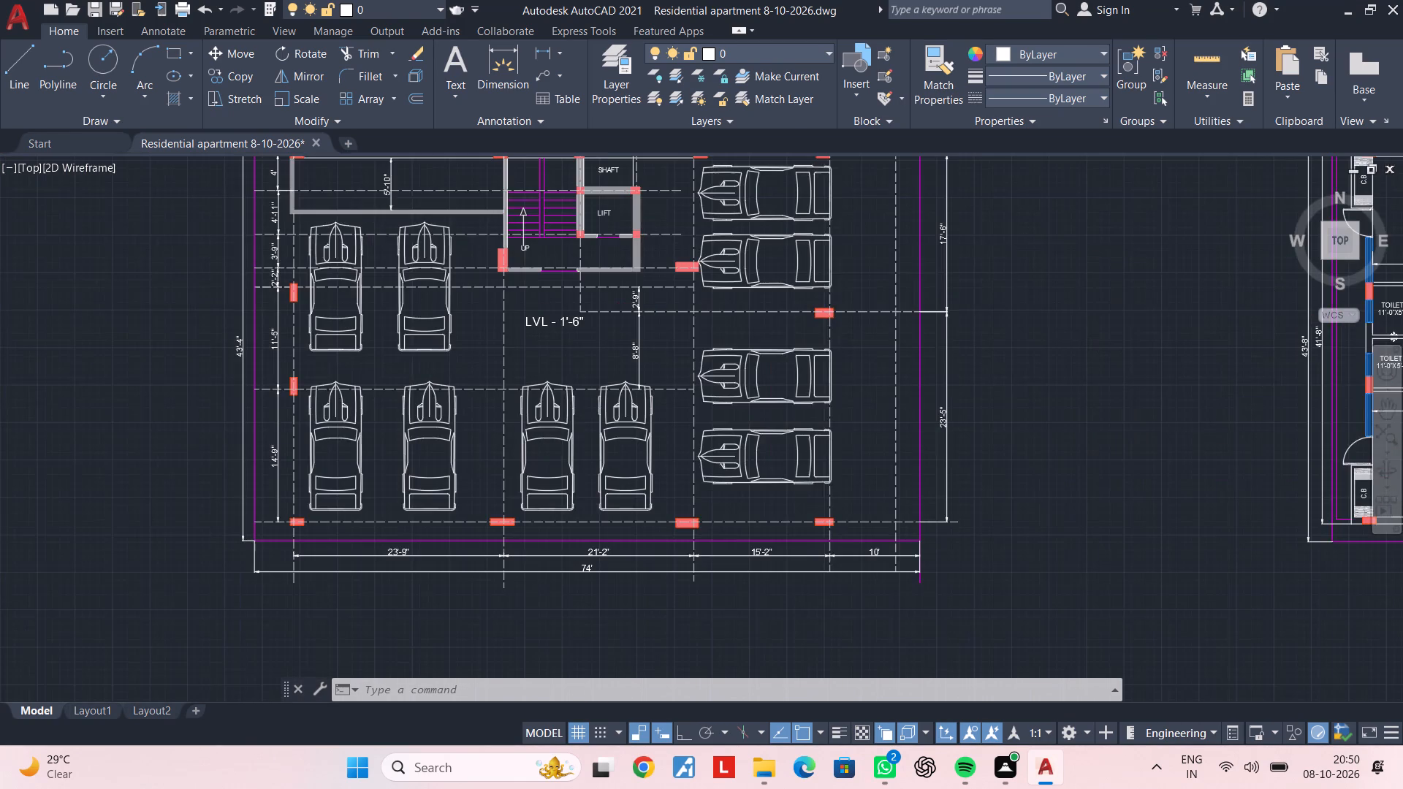
scroll(553, 454, "down", 2)
middle_click_drag(778, 446, 775, 446)
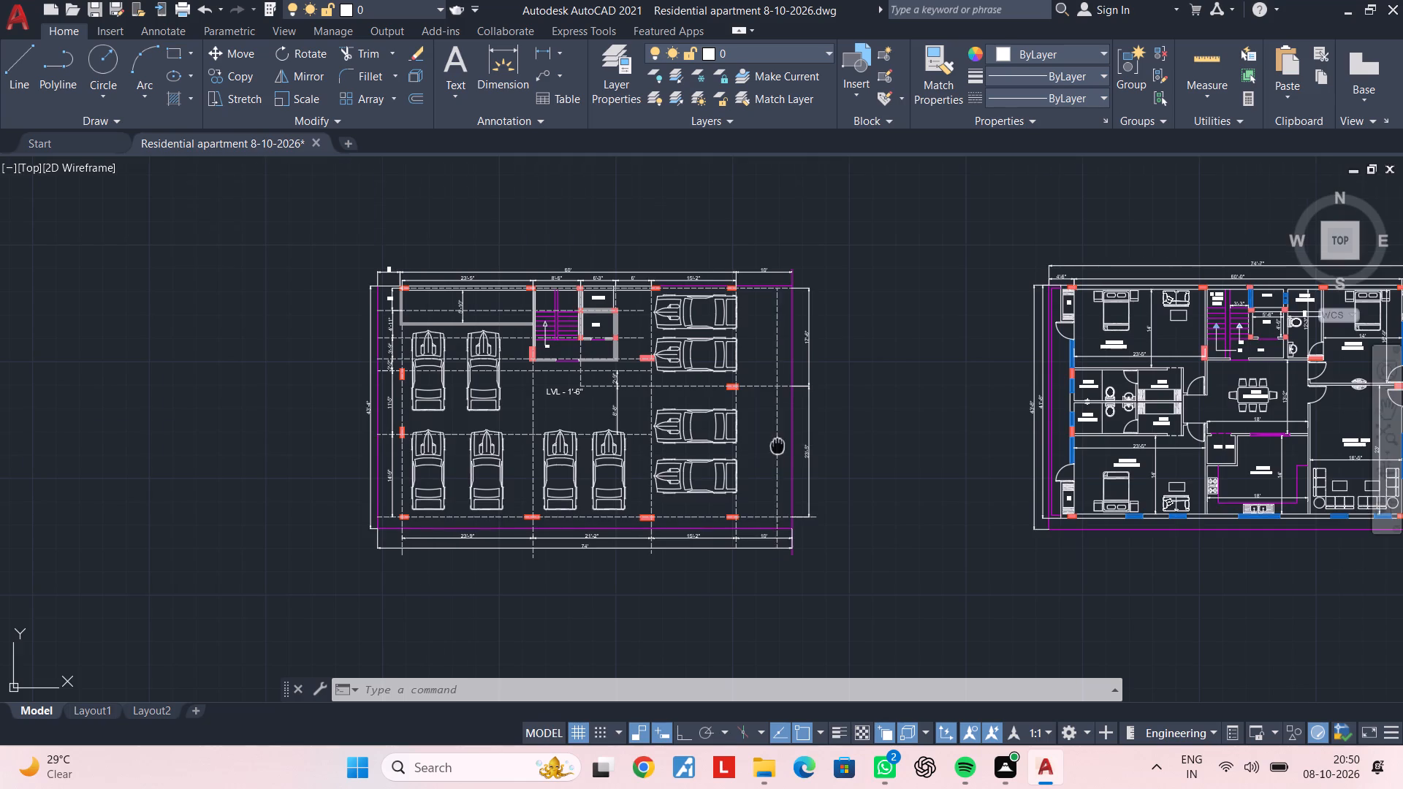
middle_click_drag(775, 446, 737, 490)
scroll(734, 426, "up", 2)
scroll(734, 426, "down", 3)
middle_click_drag(849, 435, 382, 434)
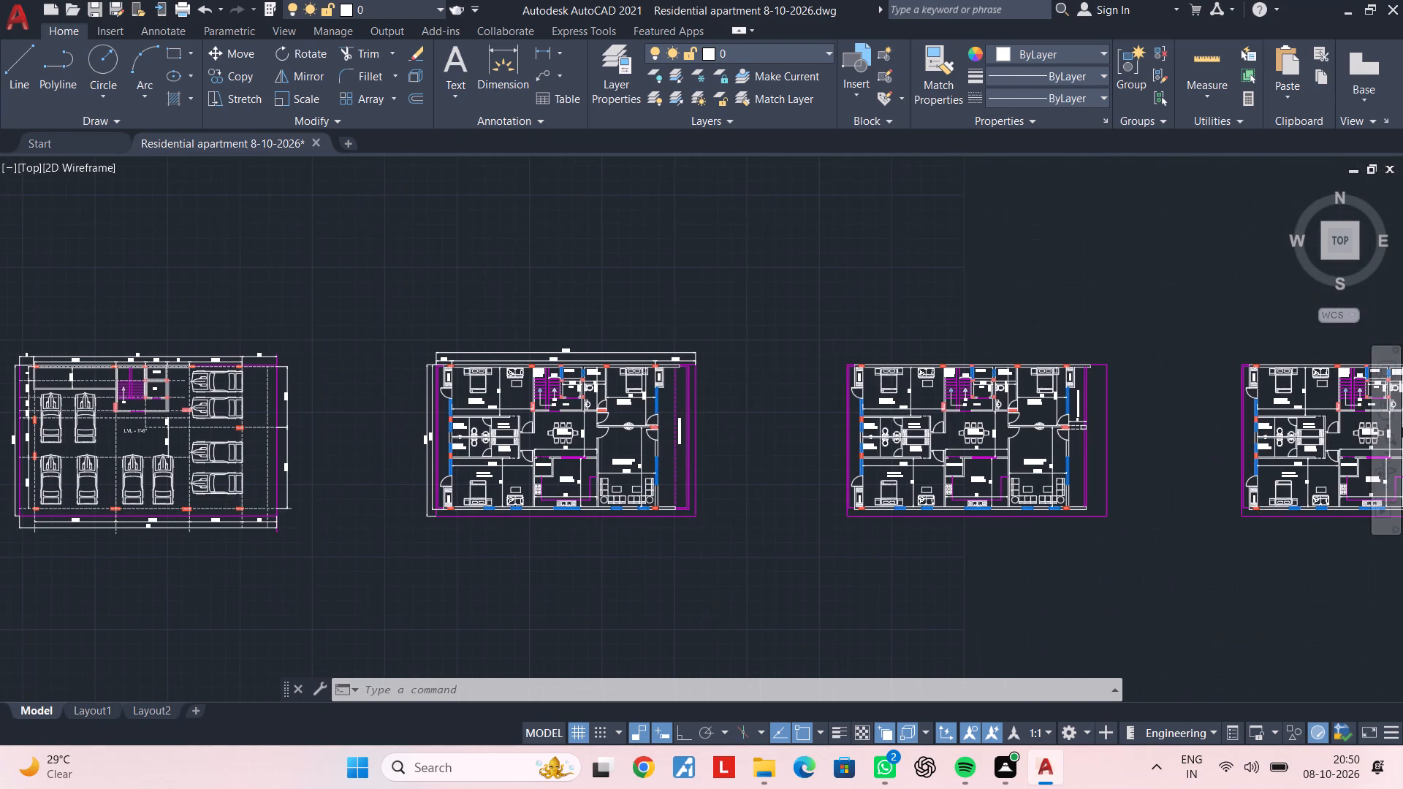
middle_click_drag(742, 465, 699, 515)
middle_click_drag(697, 423, 544, 419)
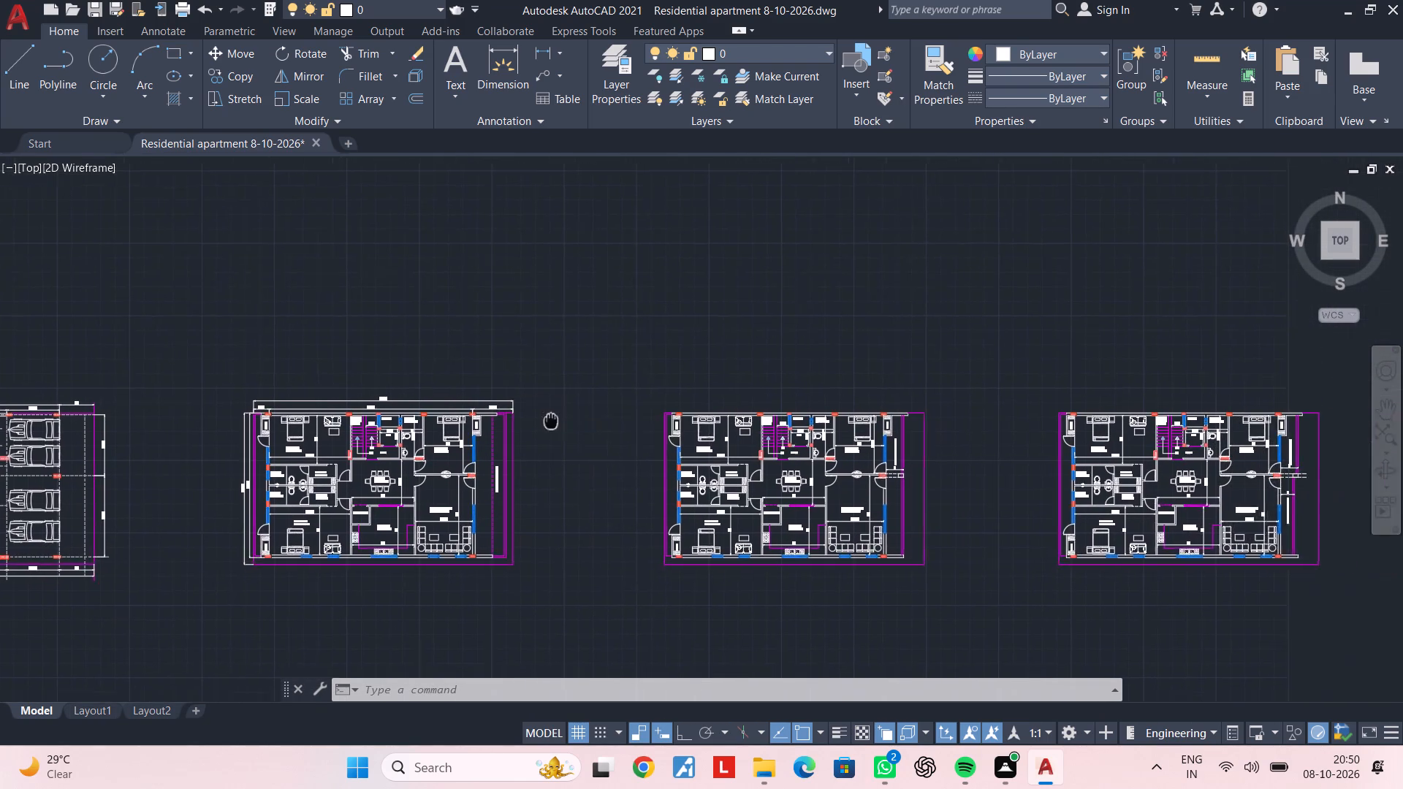
middle_click_drag(544, 419, 473, 410)
Copy the 74'-7", 60'-0", 10'-0" and 4'-6" dimensions above the first floor plan to the second plan's north-east boundary corner.
scroll(403, 378, "up", 2)
left_click(381, 406)
scroll(387, 421, "up", 2)
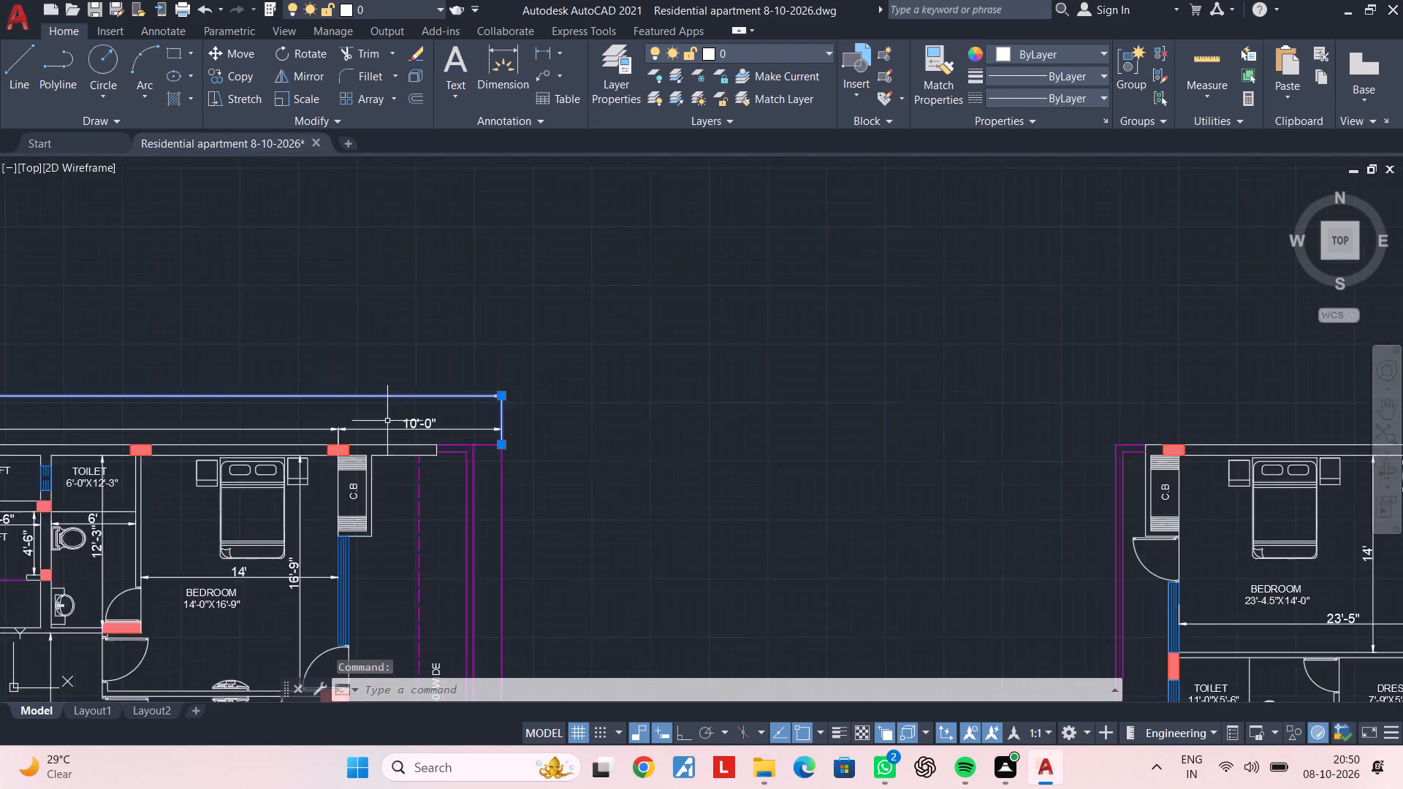
scroll(387, 421, "up", 1)
left_click(392, 438)
middle_click_drag(283, 427, 710, 433)
left_click(555, 458)
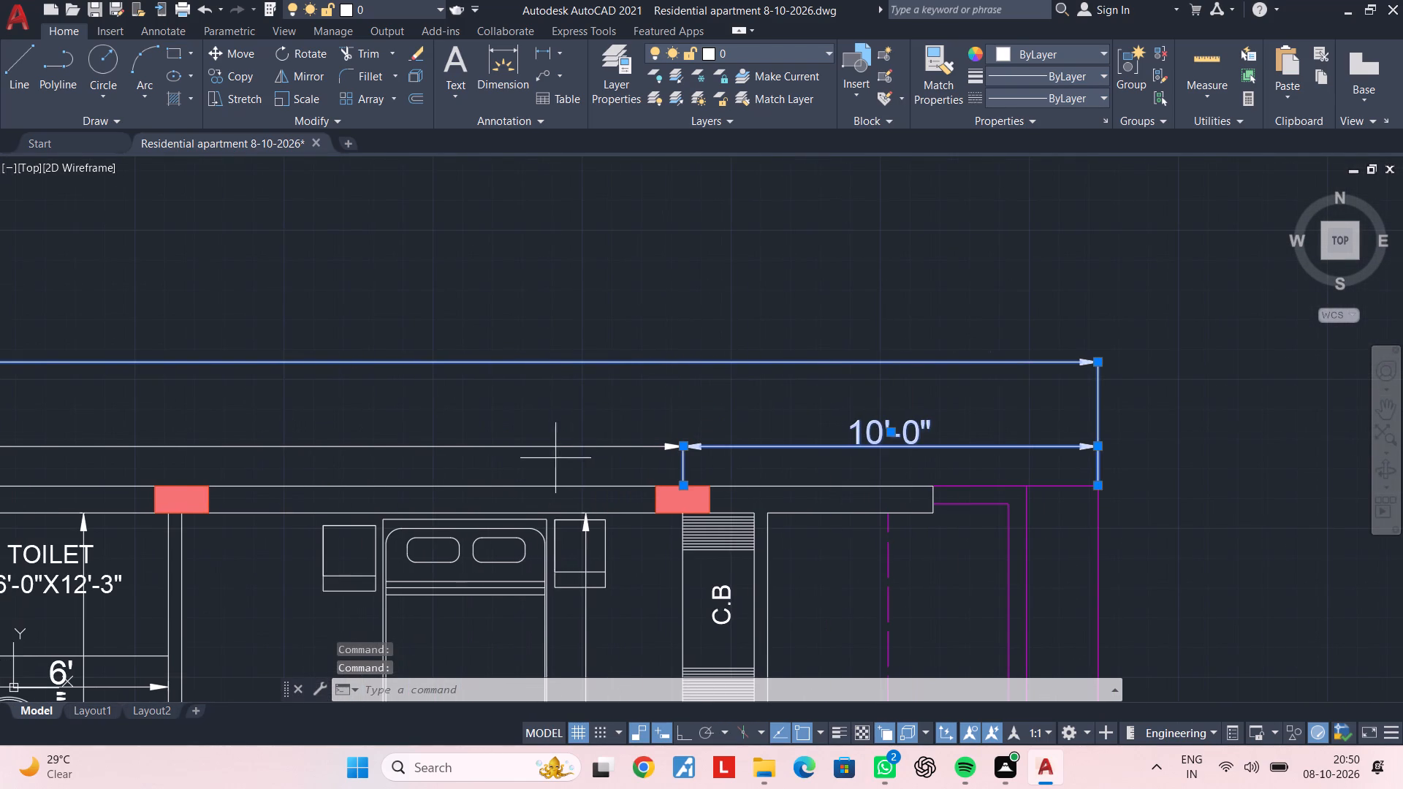
left_click(548, 447)
left_click(507, 447)
middle_click_drag(588, 451, 1368, 451)
scroll(631, 410, "down", 1)
middle_click_drag(631, 410, 662, 407)
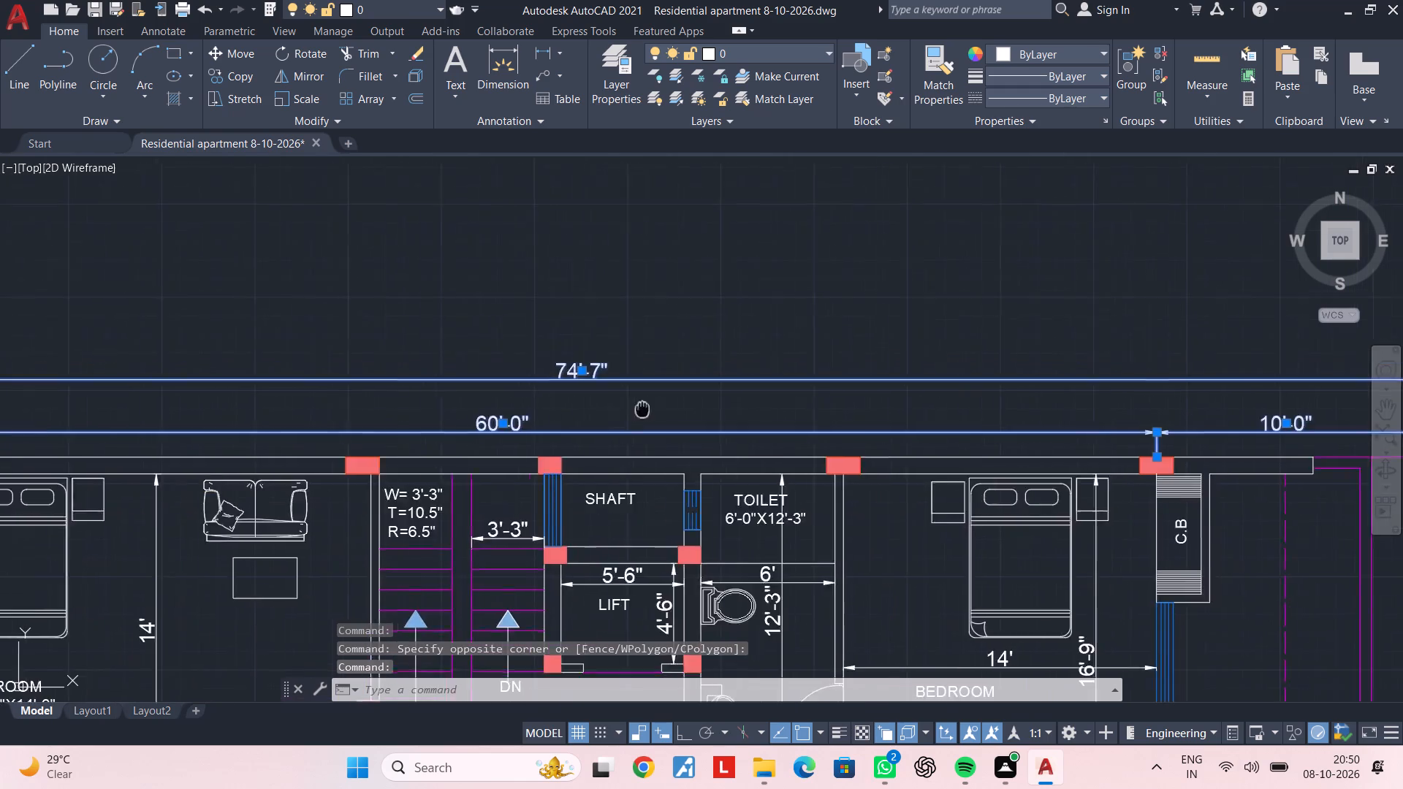
middle_click_drag(662, 407, 1402, 392)
scroll(643, 388, "up", 2)
left_click(677, 449)
left_click(658, 416)
scroll(658, 426, "down", 1)
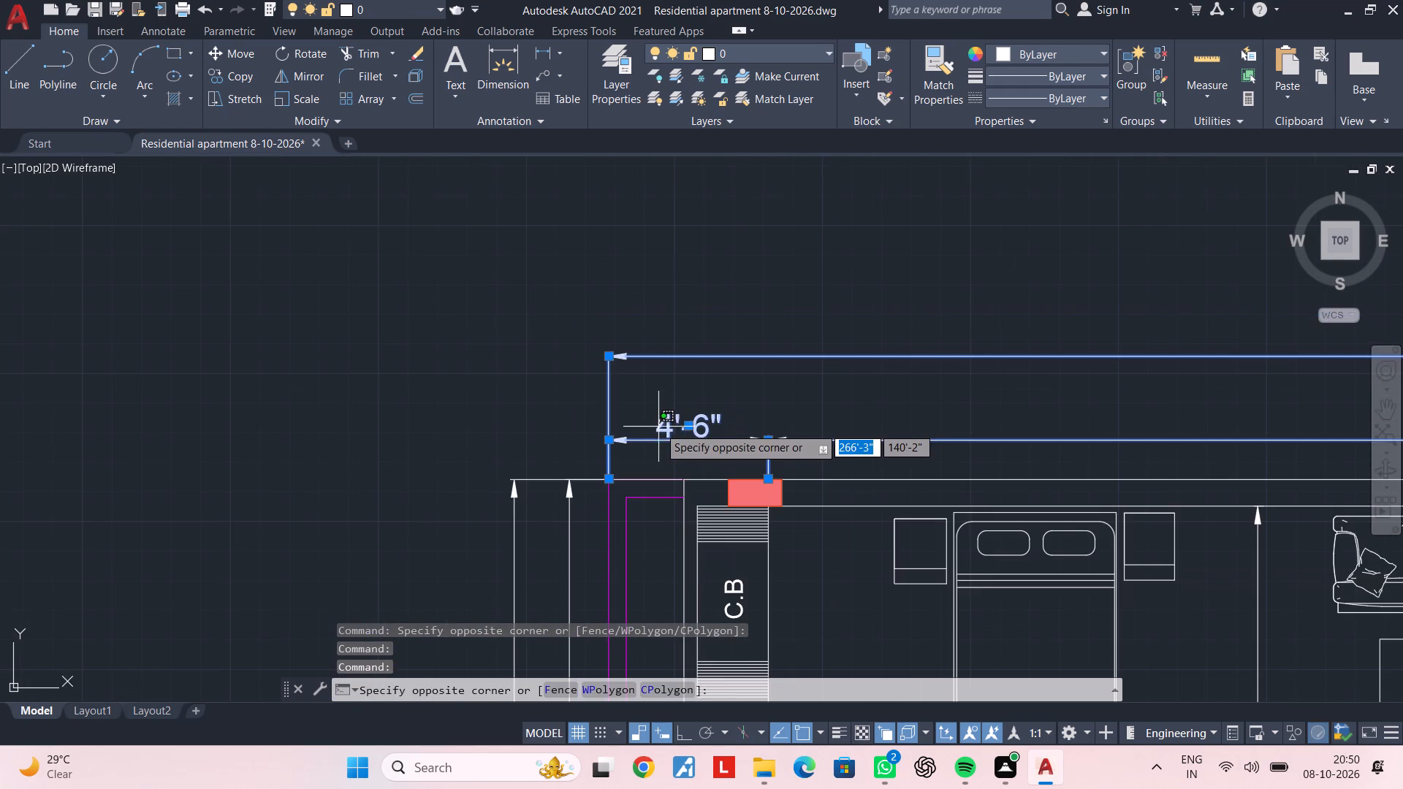
left_click(655, 422)
middle_click_drag(875, 422, 764, 419)
type("CO")
key("space")
middle_click_drag(1099, 419, 390, 376)
middle_click_drag(993, 414, 424, 403)
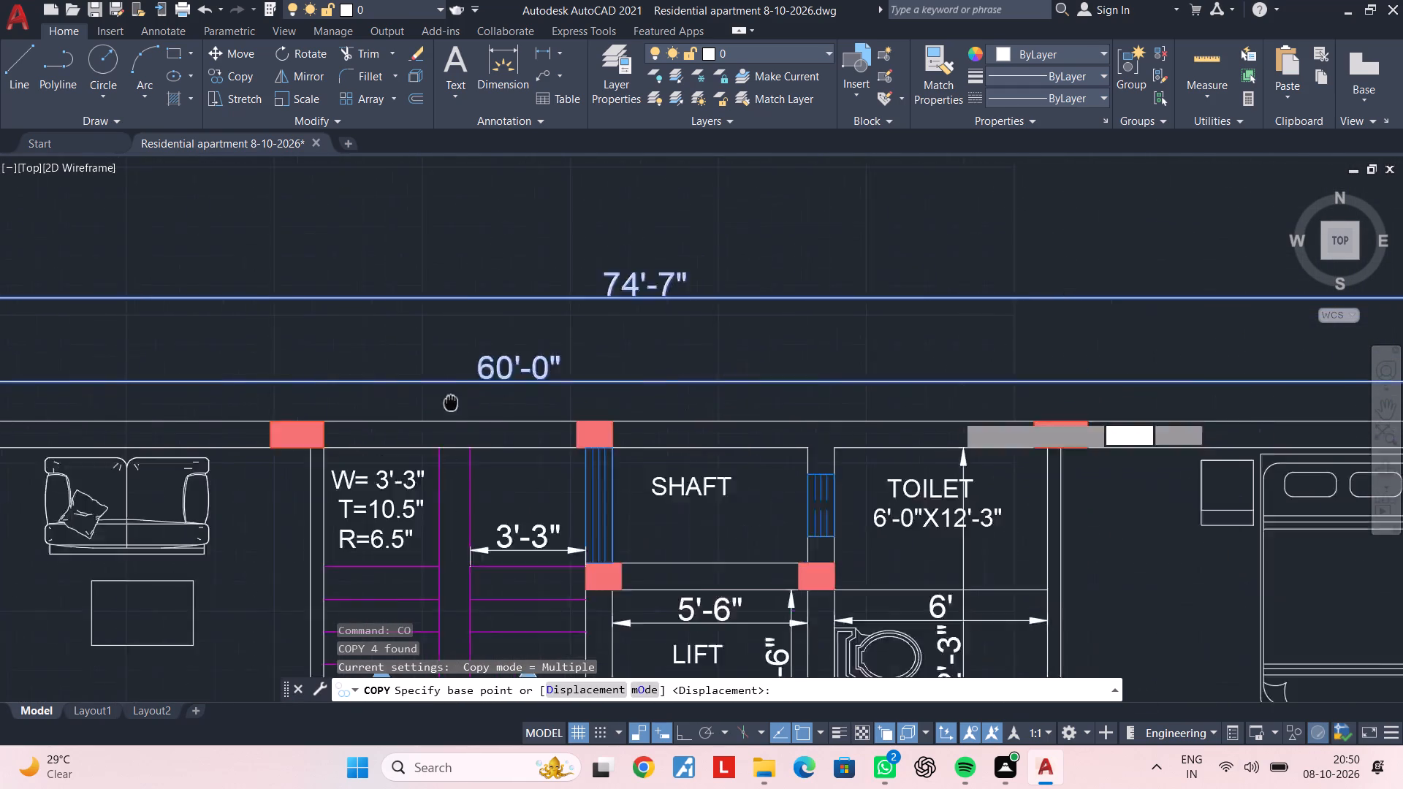
middle_click_drag(424, 403, 330, 406)
middle_click_drag(1044, 422, 262, 379)
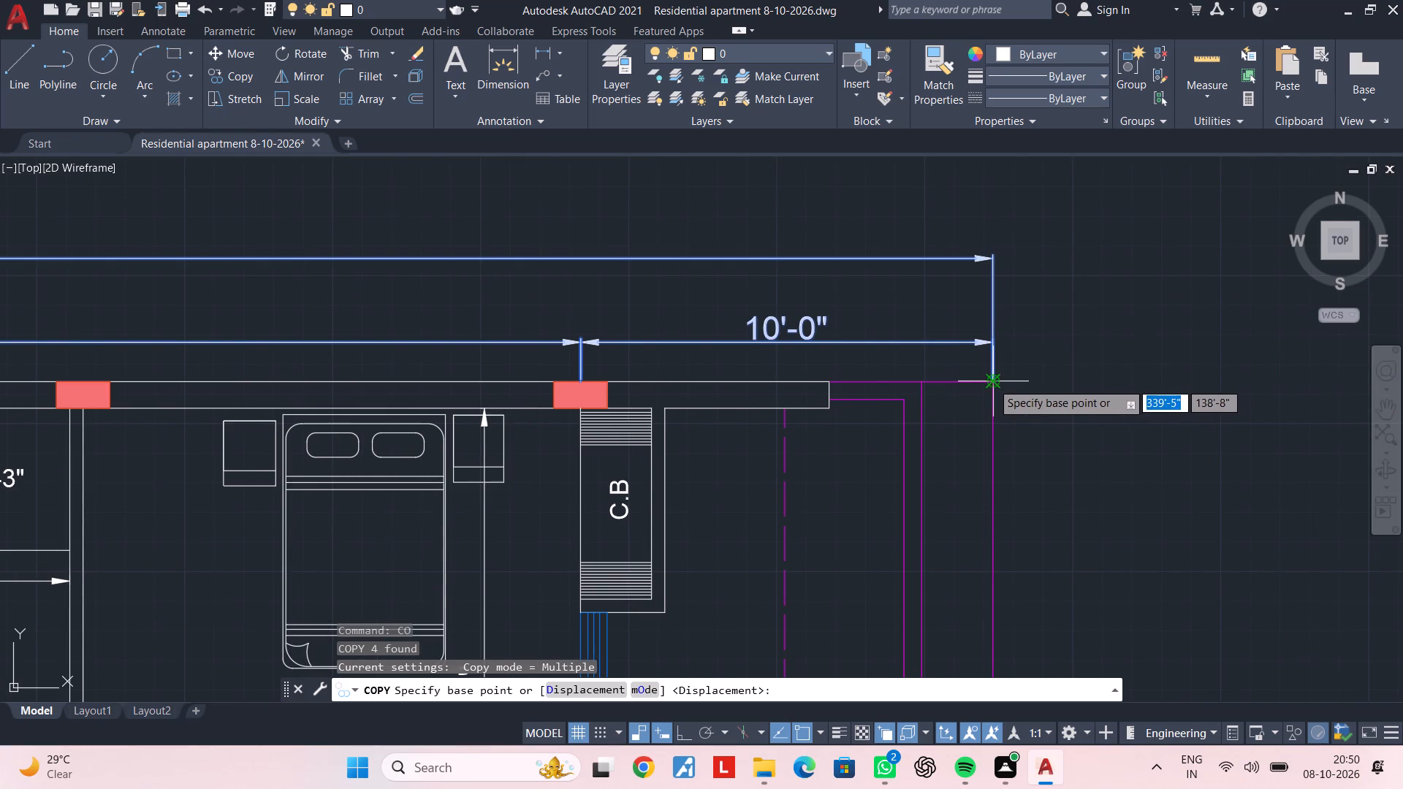
left_click(992, 382)
scroll(1145, 381, "down", 3)
middle_click_drag(1145, 381, 487, 372)
middle_click_drag(946, 367, 547, 369)
middle_click_drag(1007, 378, 737, 376)
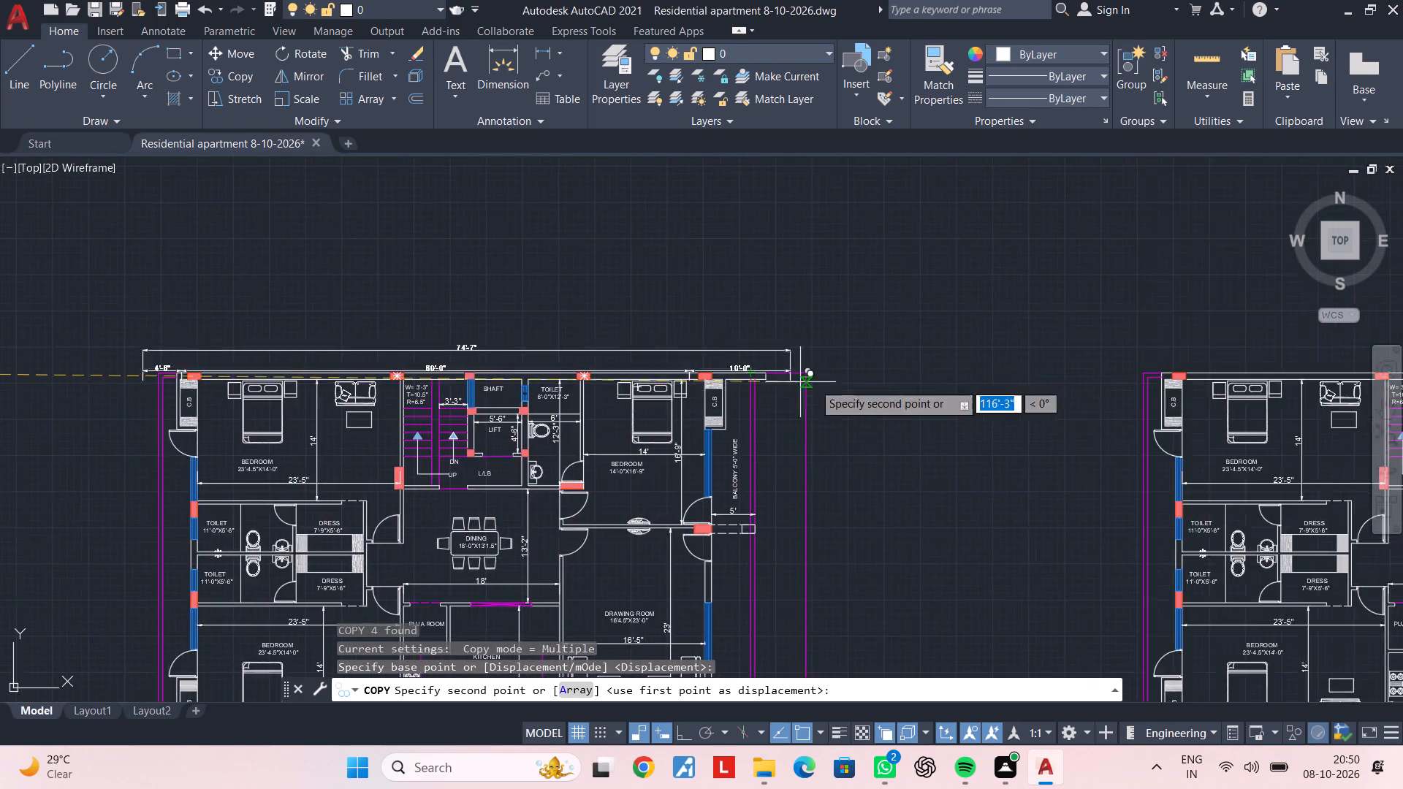
scroll(849, 386, "up", 2)
left_click(731, 356)
Place another copy of the four top dimensions at the third floor plan's north-east boundary corner.
scroll(857, 359, "down", 2)
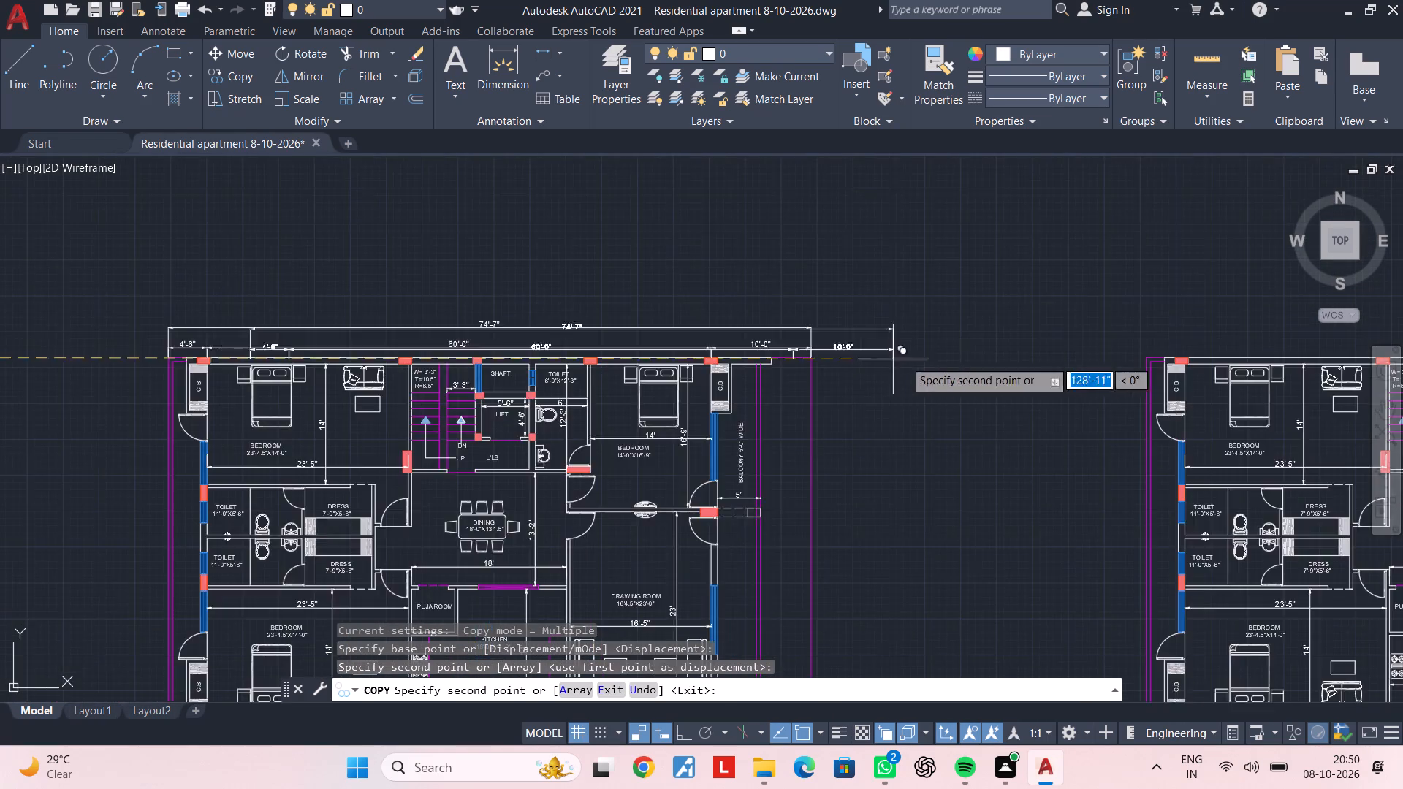
middle_click_drag(905, 359, 346, 360)
middle_click_drag(782, 357, 436, 359)
scroll(810, 359, "up", 2)
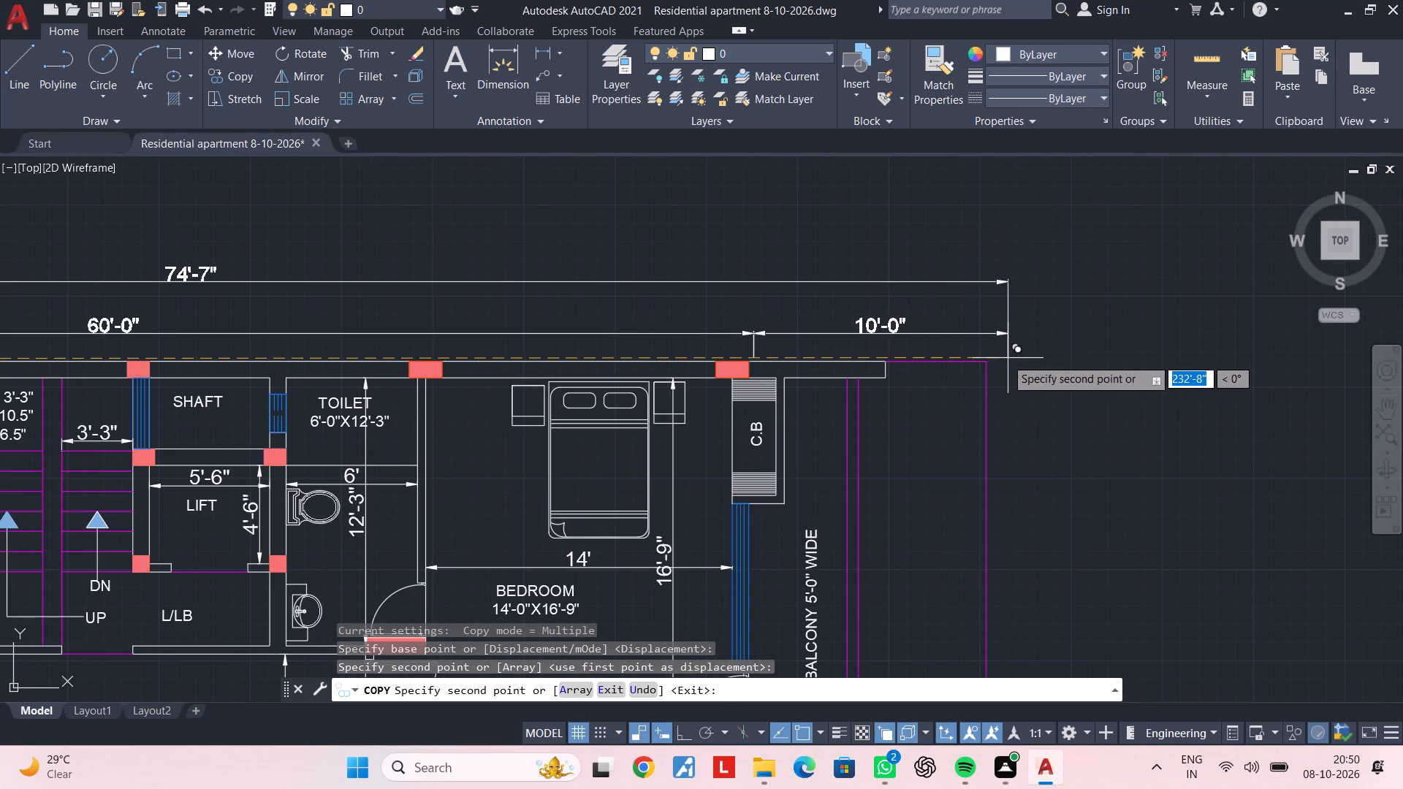
left_click(988, 362)
Place a copy of the four top dimensions at the fourth floor plan's north-east boundary corner and finish copying.
scroll(1153, 368, "down", 2)
middle_click_drag(1144, 370, 320, 344)
middle_click_drag(821, 346, 524, 346)
scroll(923, 341, "up", 1)
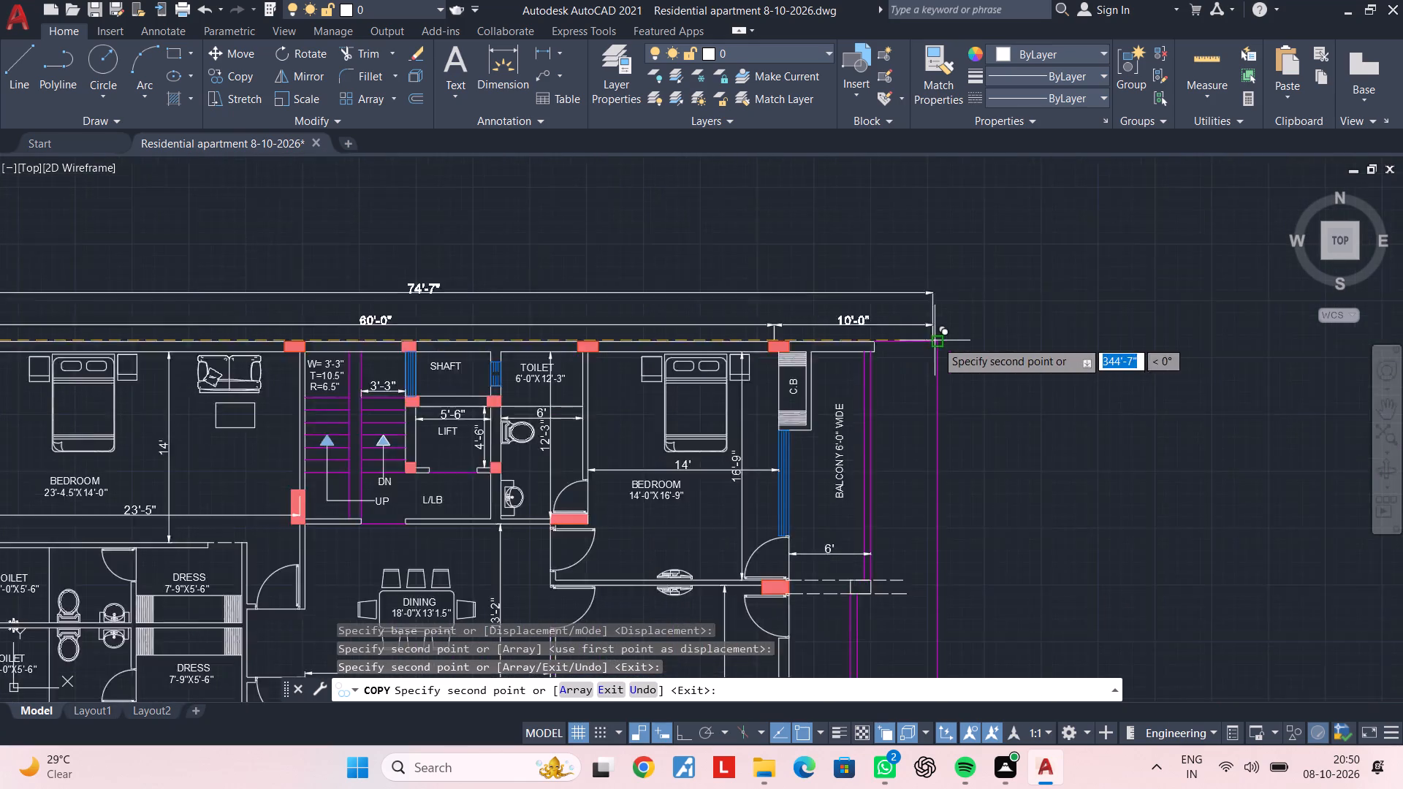
scroll(936, 340, "up", 1)
left_click(930, 344)
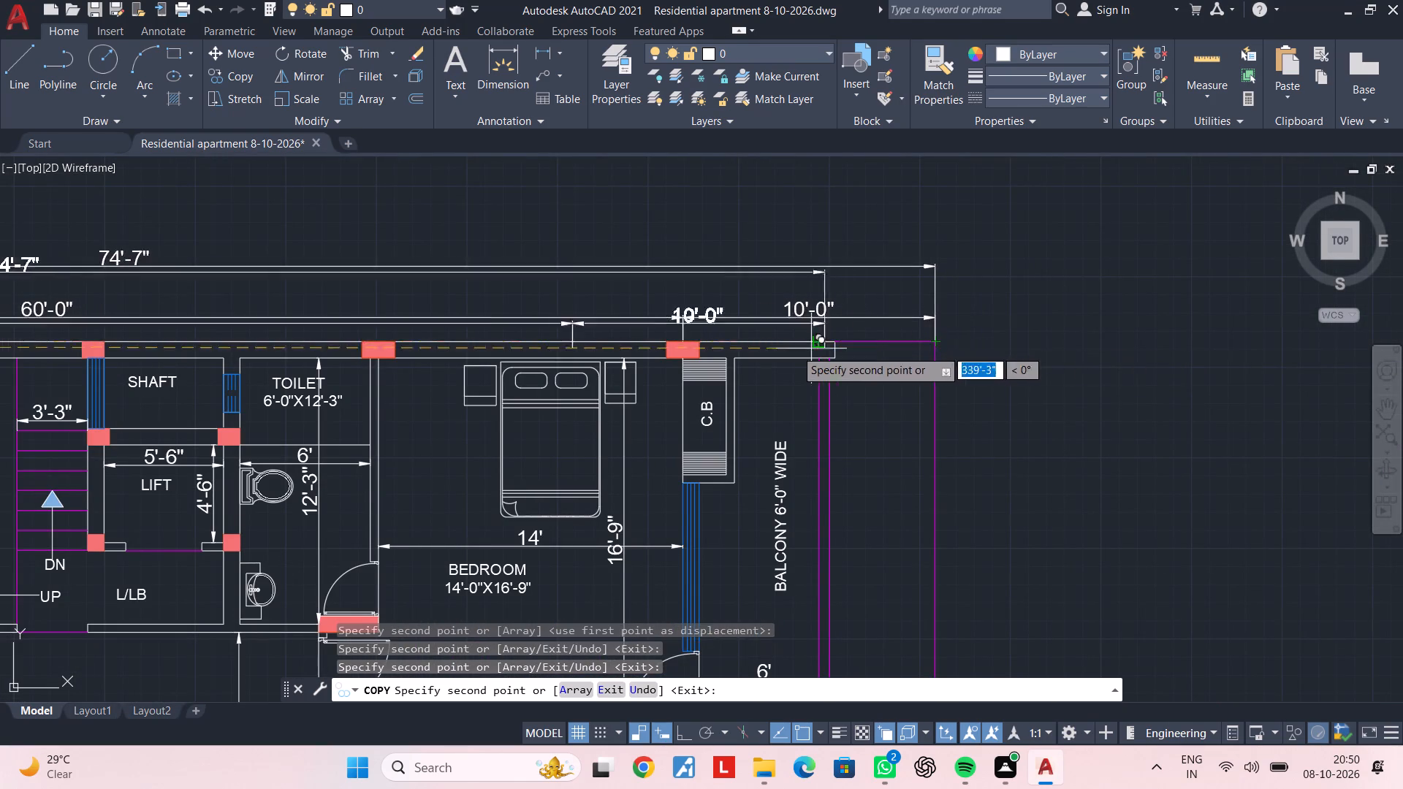
scroll(709, 353, "down", 2)
key("Escape")
Copy the 43'-8" and 41'-8" vertical dimensions west of the first floor plan to the second plan, aligned by the north-west wall corner.
scroll(471, 346, "down", 1)
middle_click_drag(471, 346, 1225, 335)
scroll(657, 343, "down", 1)
middle_click_drag(685, 343, 1032, 343)
middle_click_drag(521, 361, 908, 346)
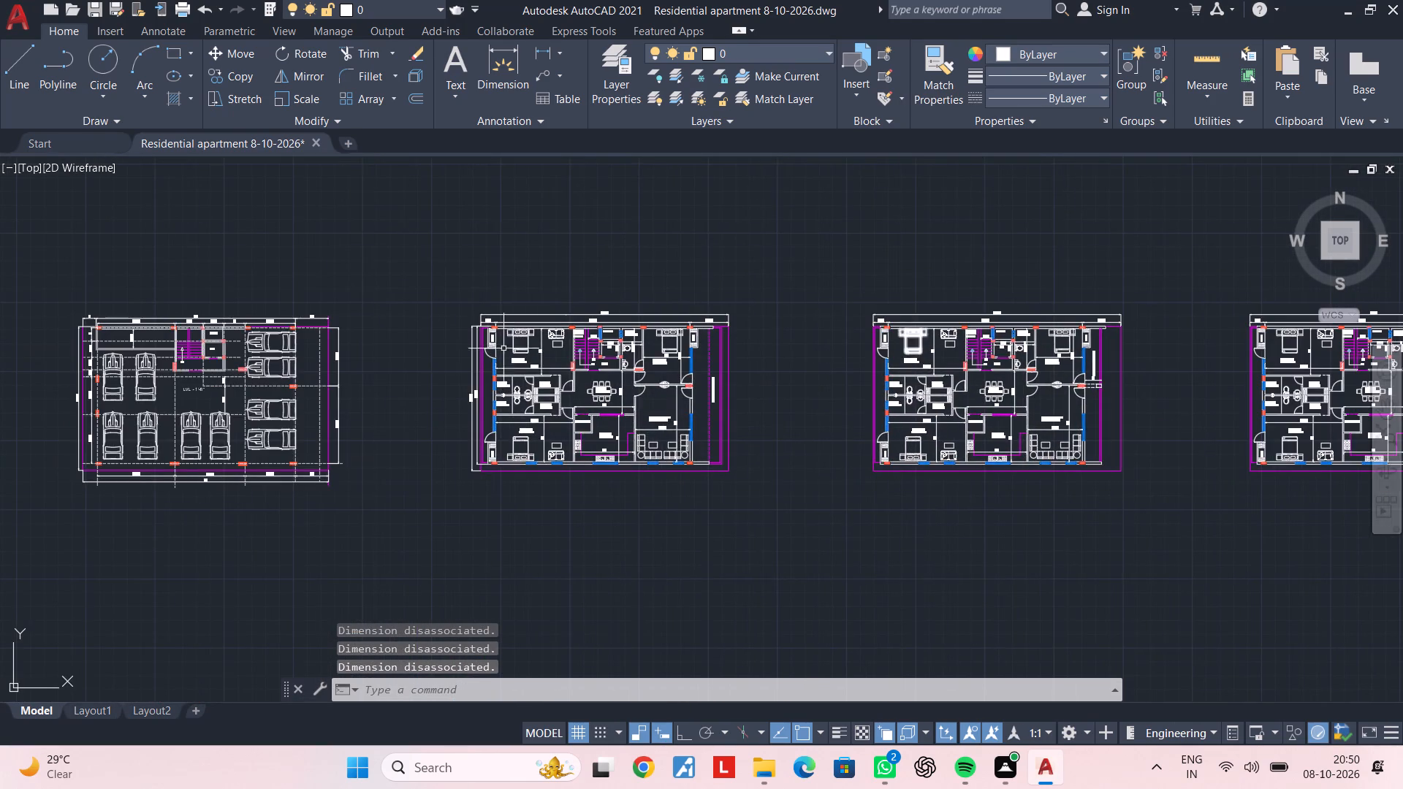
scroll(465, 358, "up", 3)
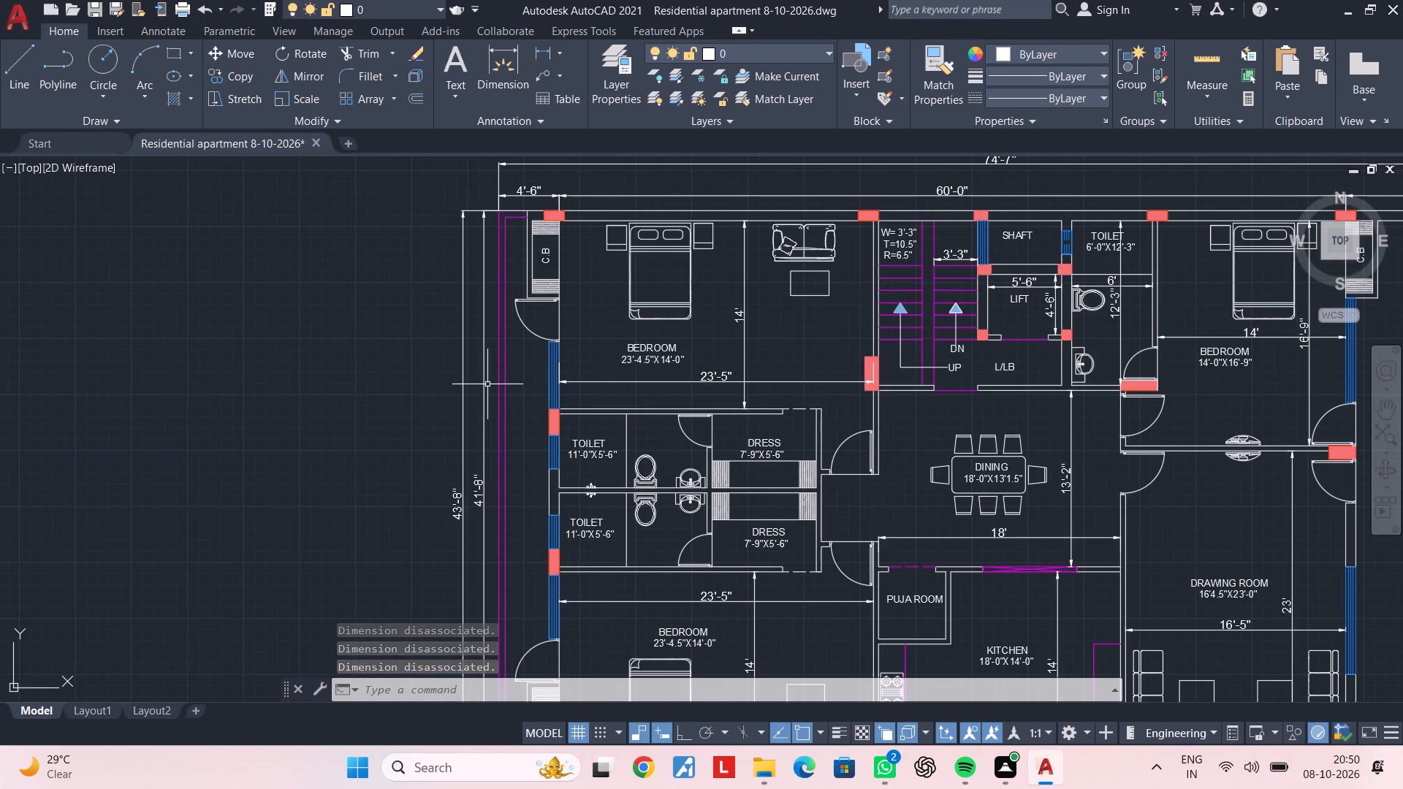
scroll(487, 384, "up", 2)
left_click(485, 384)
left_click(368, 395)
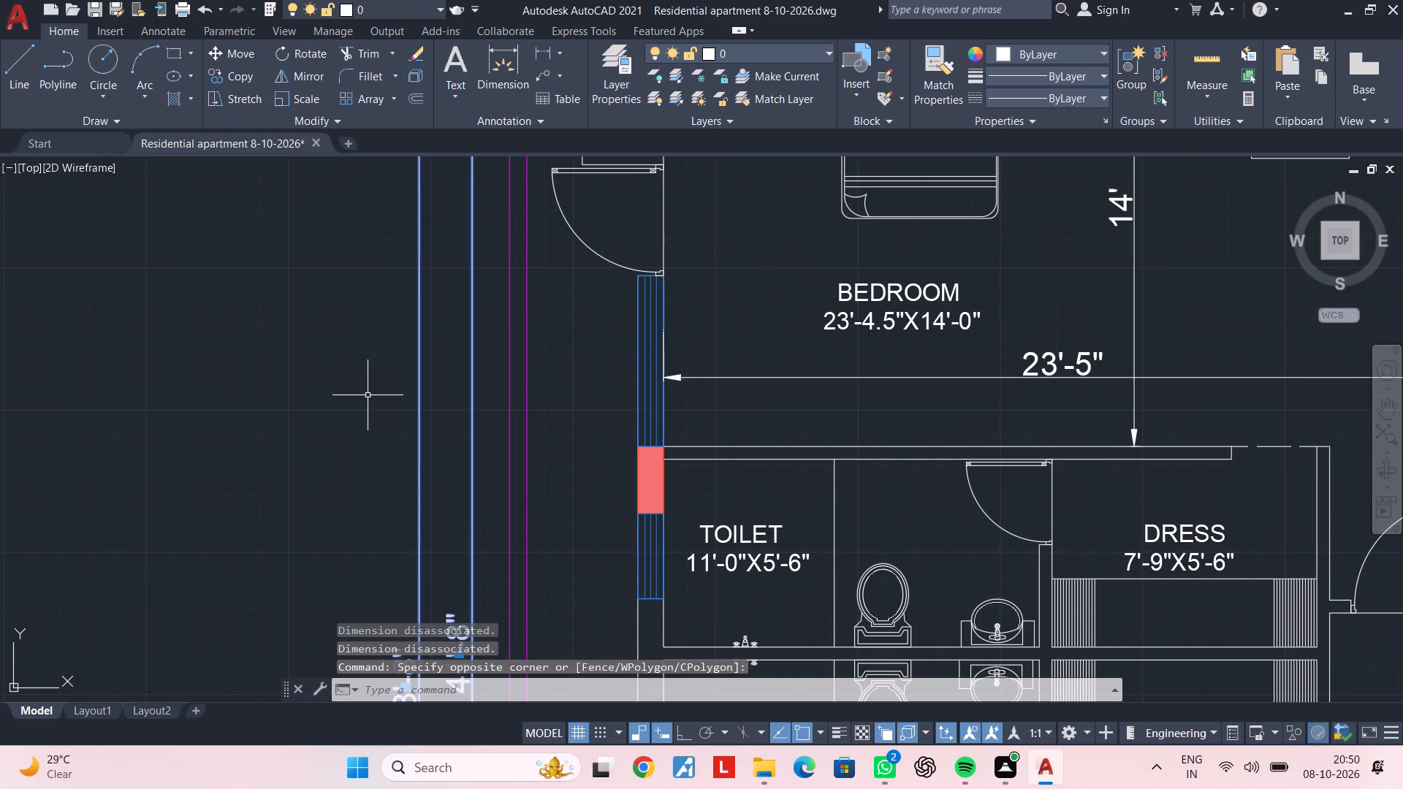
type("CO")
key("space")
scroll(382, 359, "down", 1)
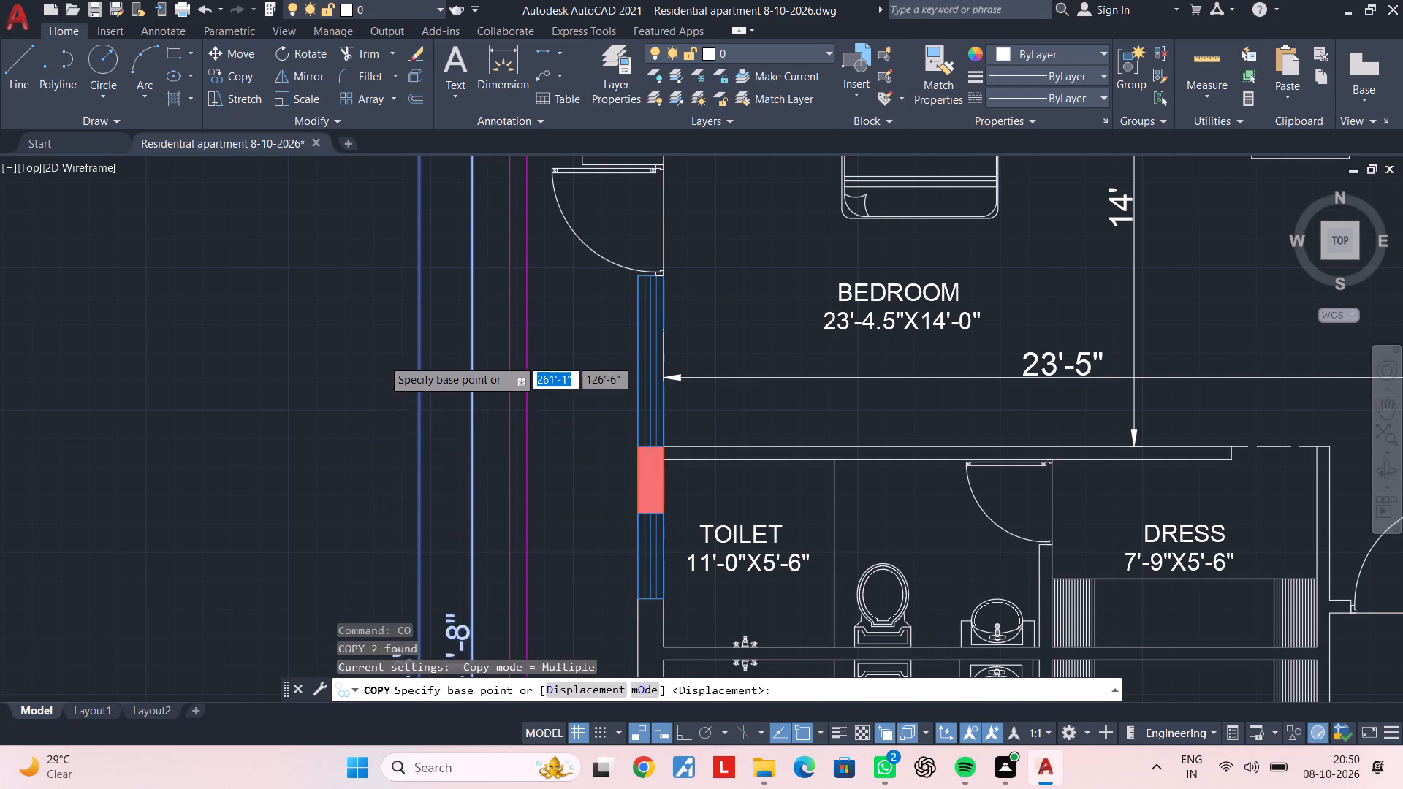
scroll(382, 359, "down", 1)
middle_click_drag(389, 369, 381, 518)
scroll(425, 359, "up", 3)
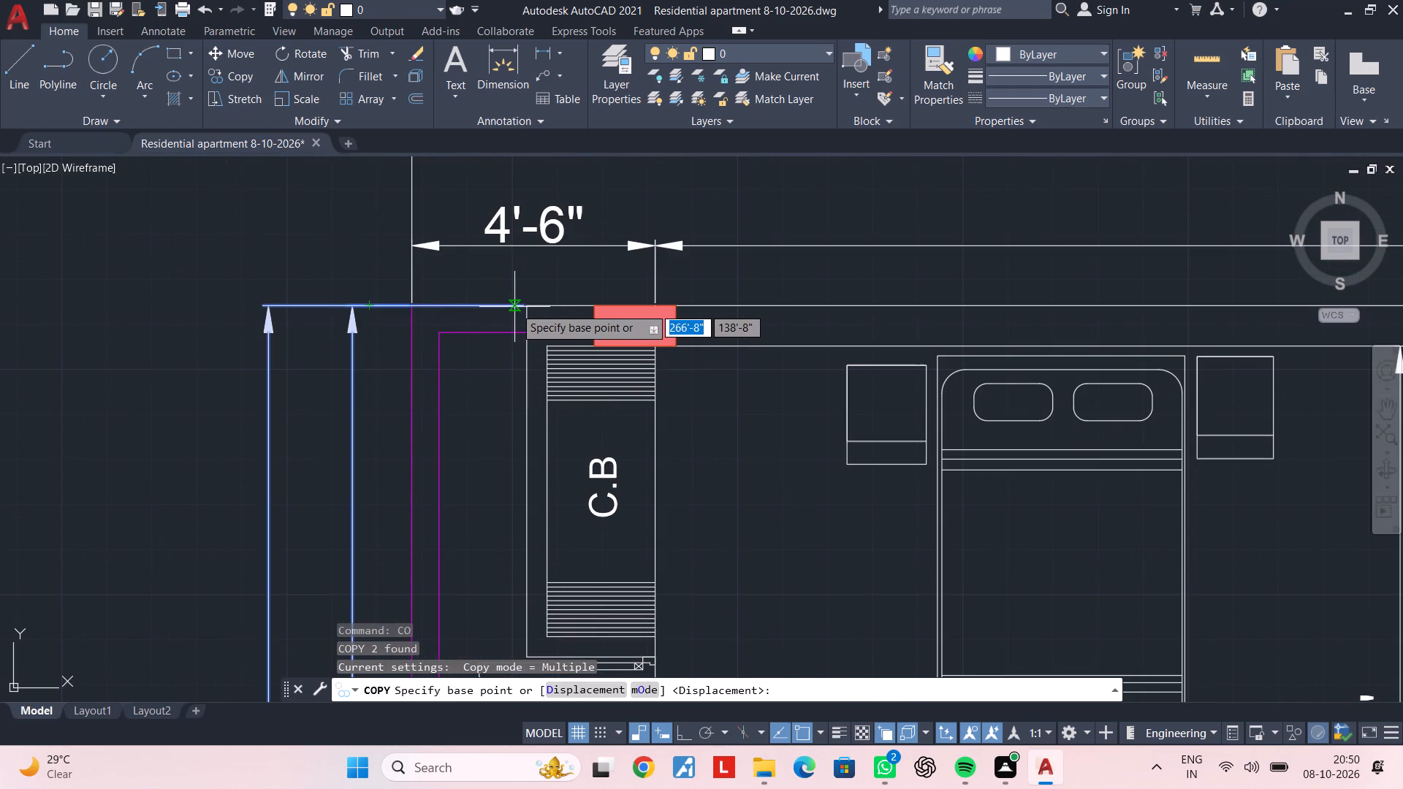
left_click(527, 306)
scroll(879, 313, "down", 3)
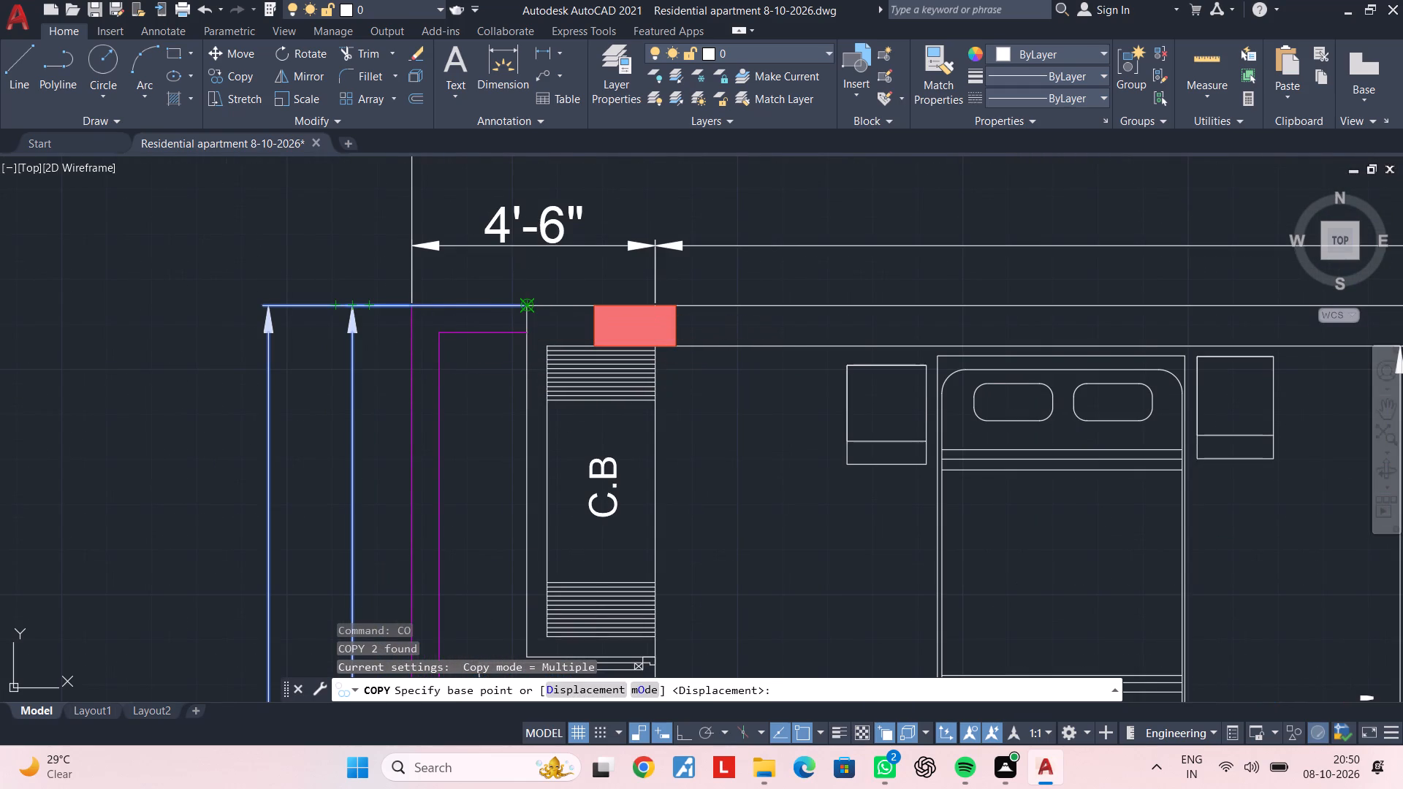
scroll(1100, 328, "down", 2)
middle_click_drag(1129, 329, 343, 308)
middle_click_drag(1049, 304, 0, 293)
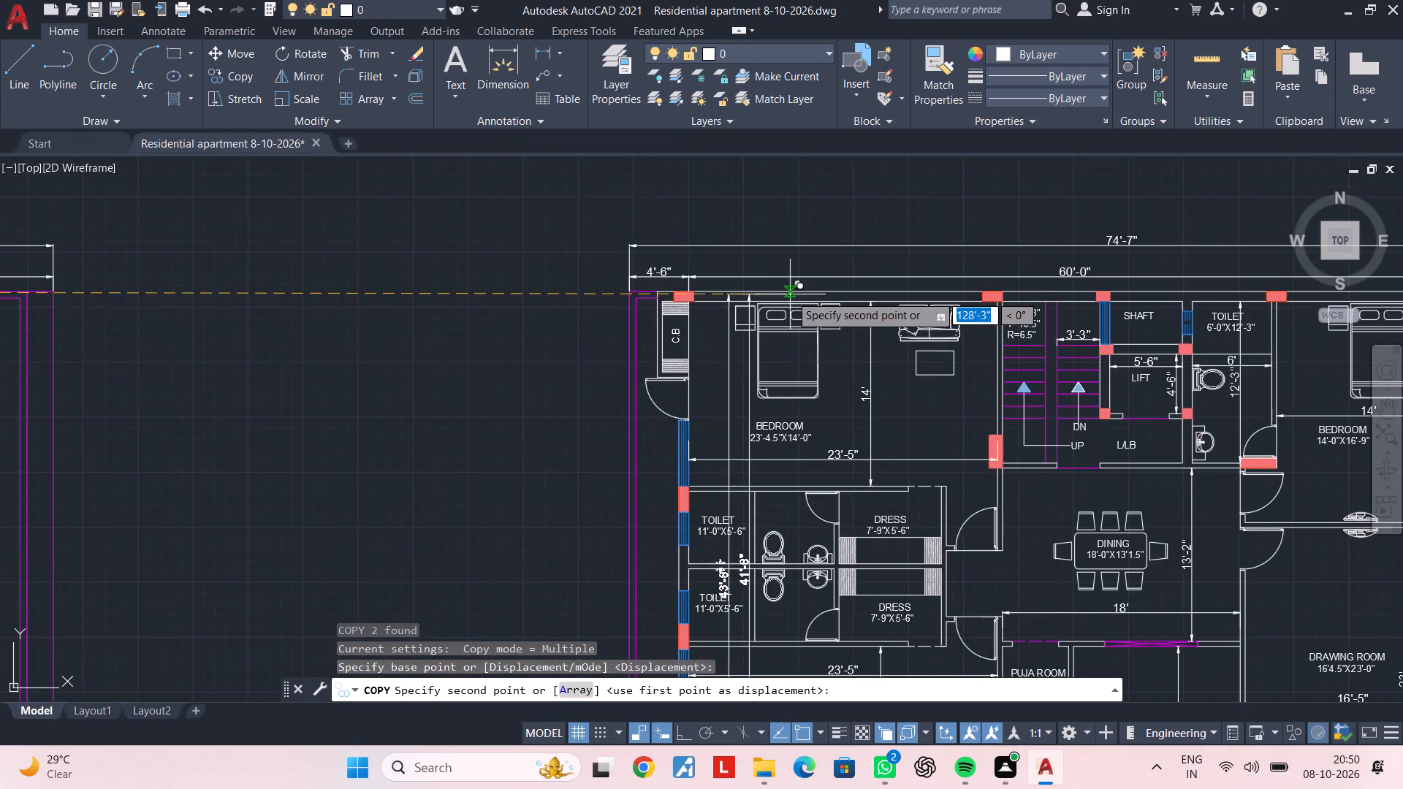
scroll(784, 294, "up", 2)
scroll(542, 290, "up", 2)
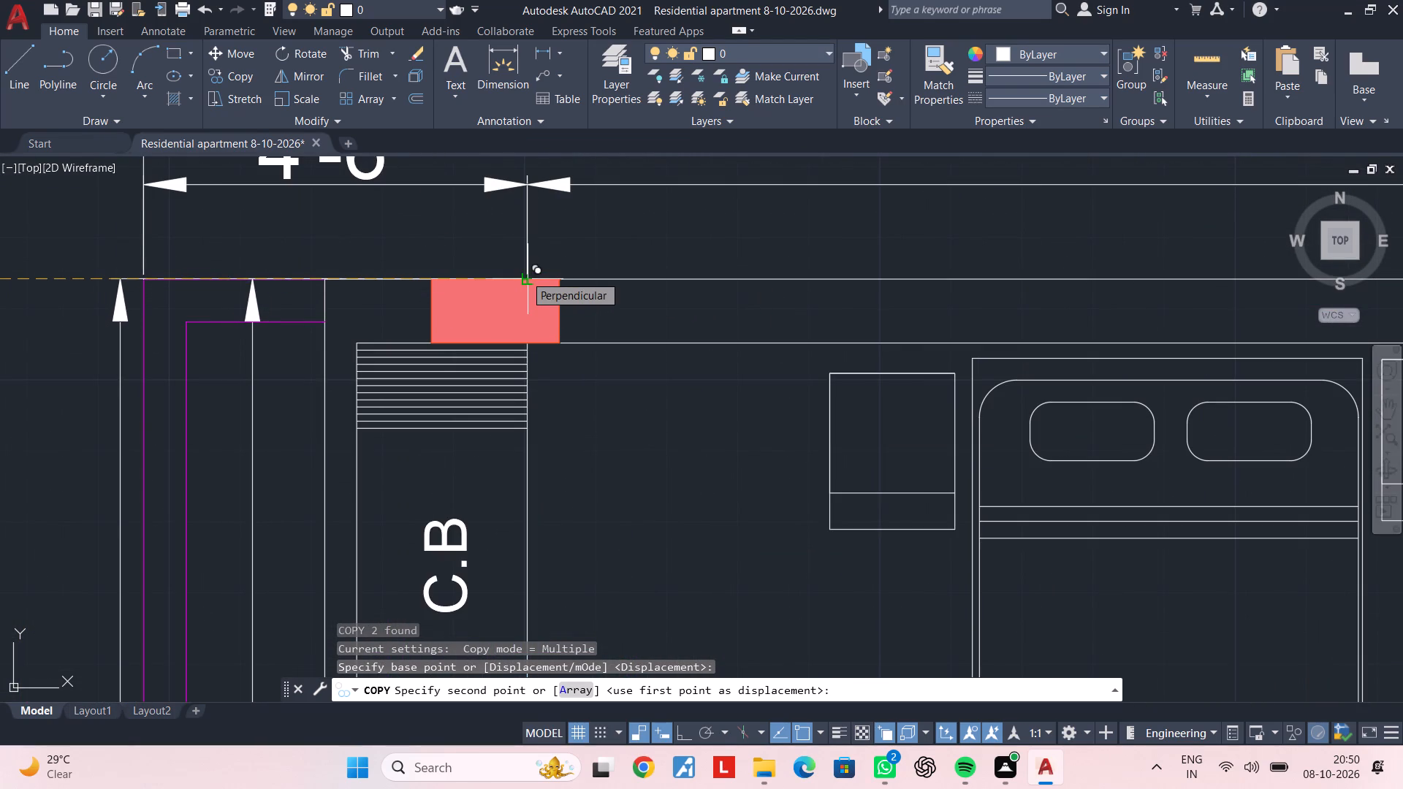
left_click(321, 277)
Place another copy of the two vertical dimensions at the third floor plan's north-west wall corner.
scroll(586, 288, "down", 3)
middle_click_drag(699, 299, 0, 286)
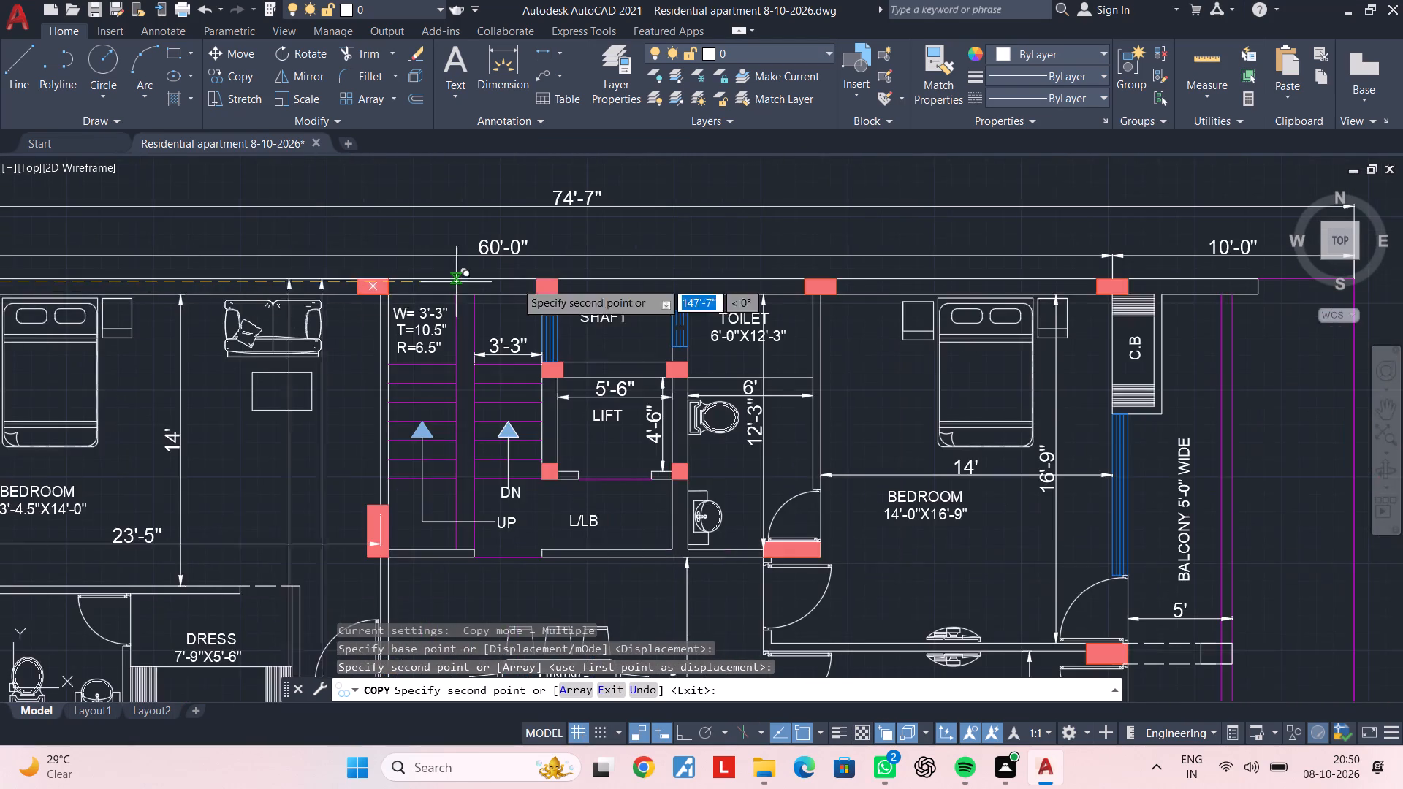
middle_click_drag(989, 282, 0, 266)
middle_click_drag(1139, 284, 579, 282)
scroll(614, 277, "up", 2)
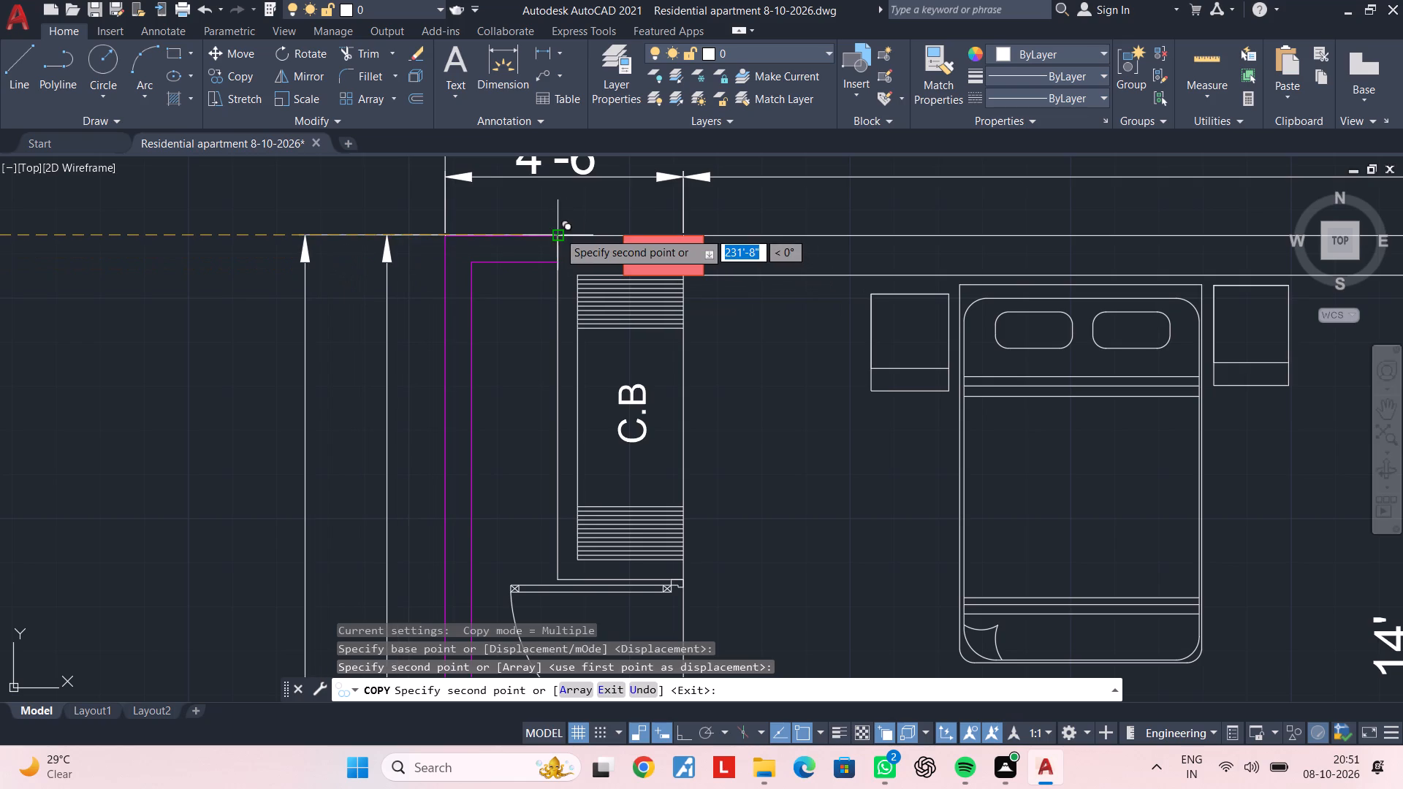
left_click(558, 232)
Place a copy of the two vertical dimensions at the fourth floor plan's north-west wall corner and finish copying.
scroll(769, 260, "down", 3)
middle_click_drag(905, 263, 26, 252)
middle_click_drag(824, 259, 5, 258)
scroll(493, 229, "up", 3)
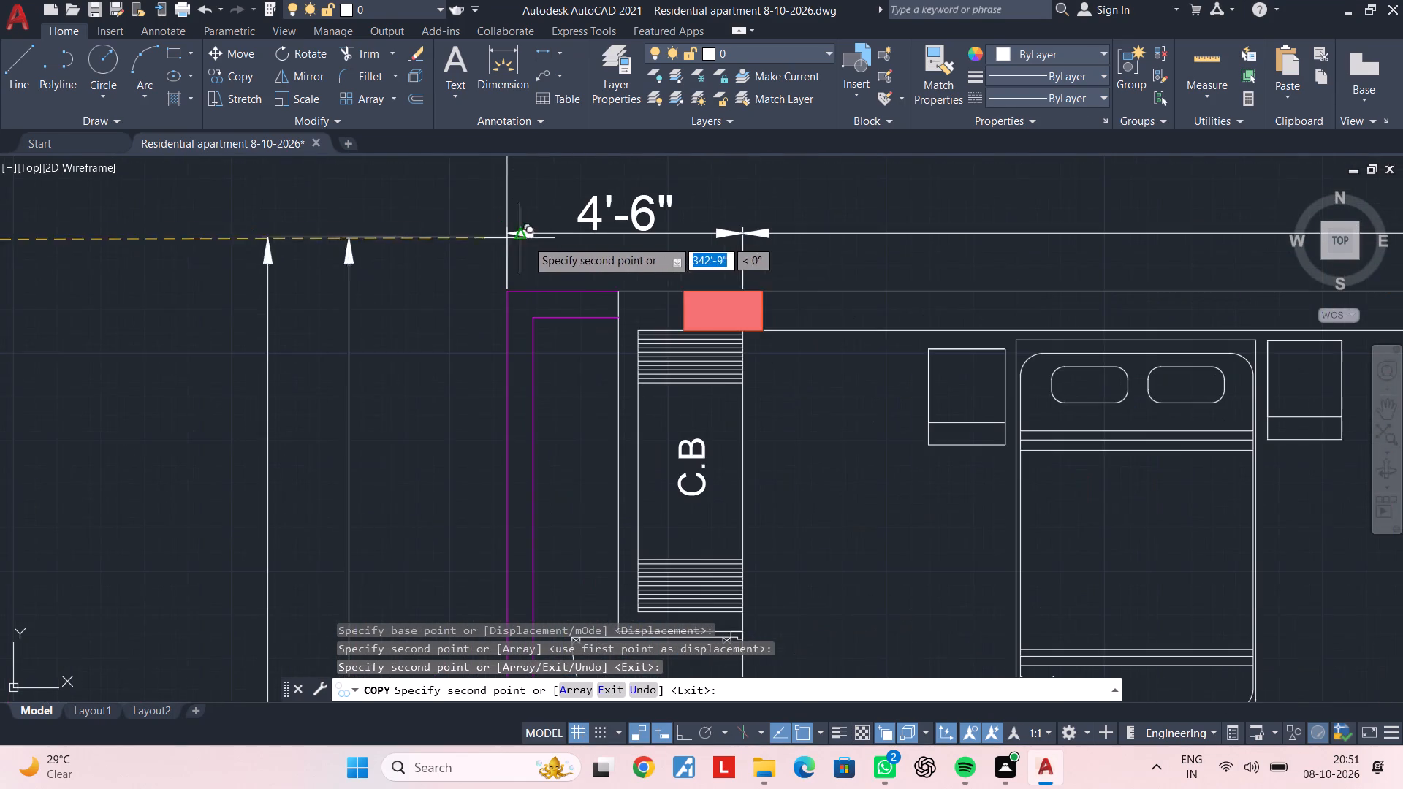
left_click(621, 291)
scroll(660, 298, "down", 4)
middle_click_drag(856, 309, 158, 267)
key("Escape")
key("Escape")
Review the copied outer dimensions across the row of floor plans, back to the parking layout.
scroll(137, 290, "down", 1)
middle_click_drag(142, 290, 562, 284)
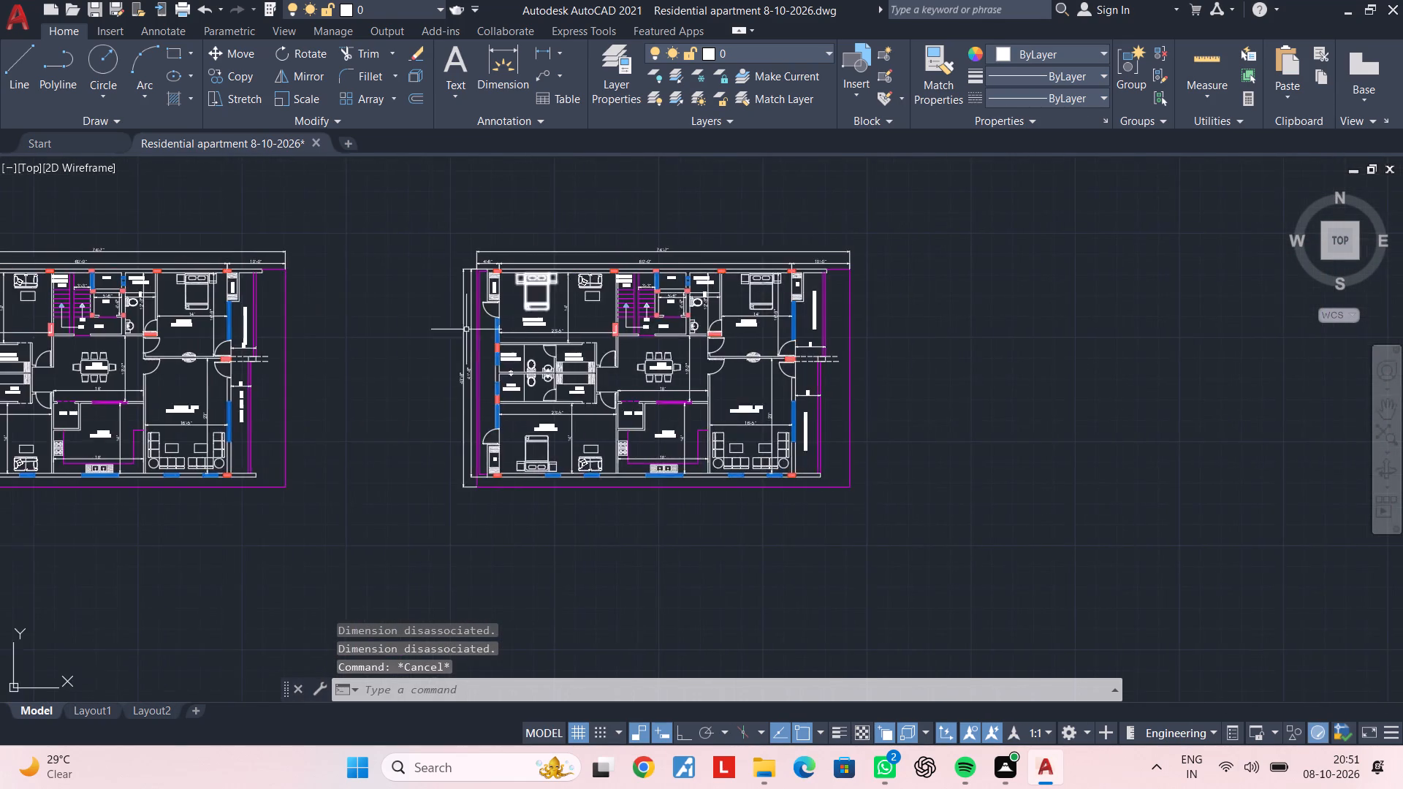
scroll(445, 337, "up", 1)
middle_click_drag(384, 352, 767, 326)
scroll(683, 333, "down", 2)
middle_click_drag(683, 333, 897, 333)
middle_click_drag(575, 339, 897, 339)
middle_click_drag(302, 313, 617, 317)
middle_click_drag(333, 324, 564, 324)
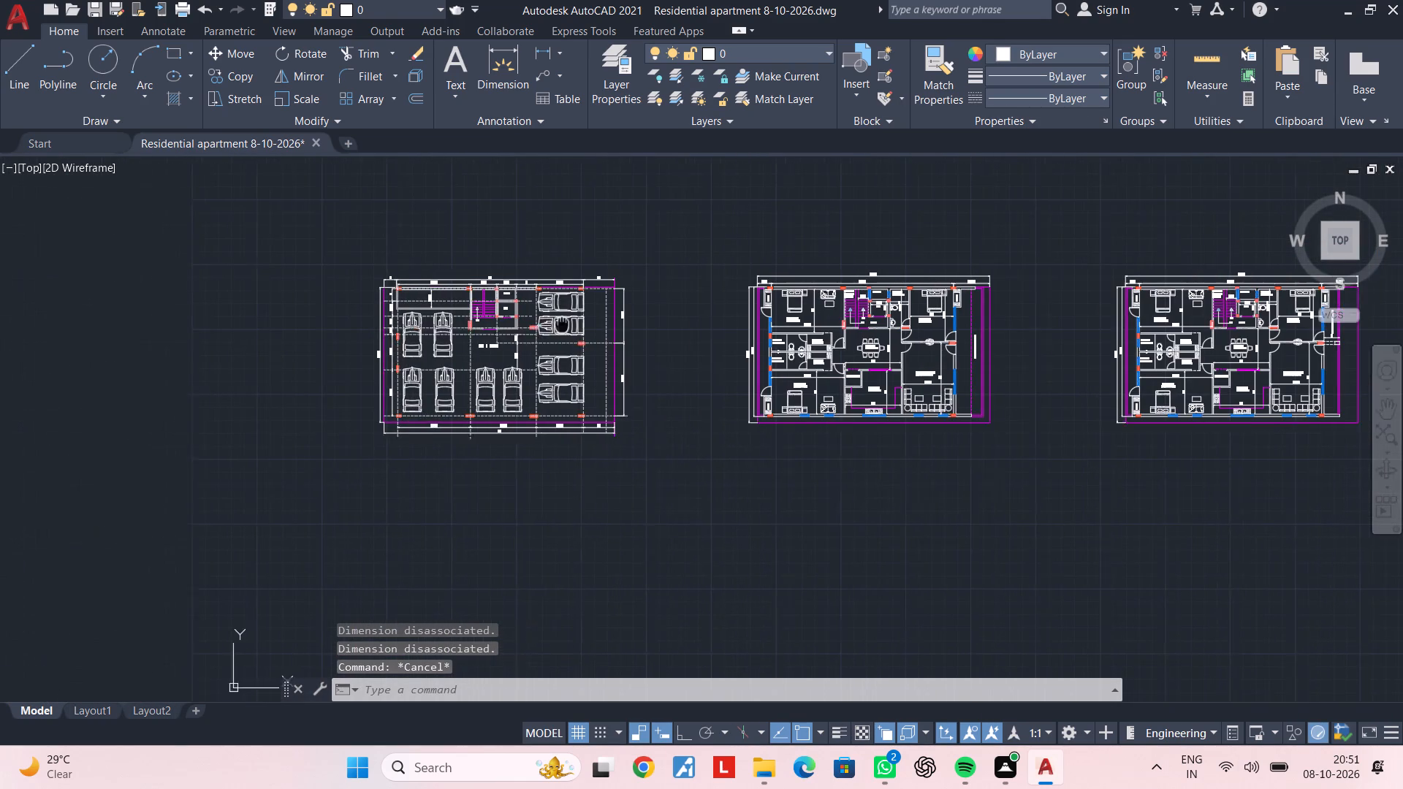
middle_click_drag(564, 324, 566, 324)
Save the drawing with the copied dimensions.
key("ctrl+s")
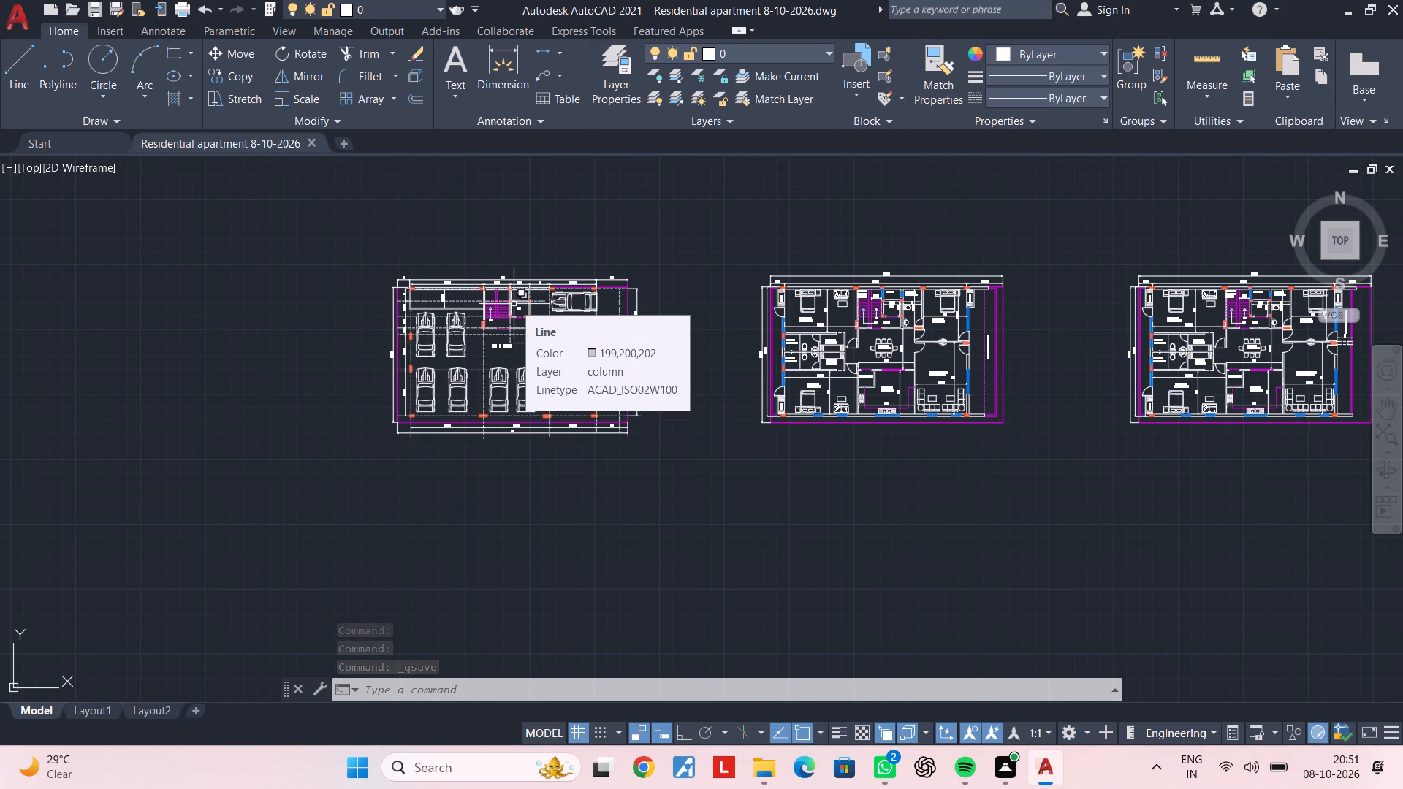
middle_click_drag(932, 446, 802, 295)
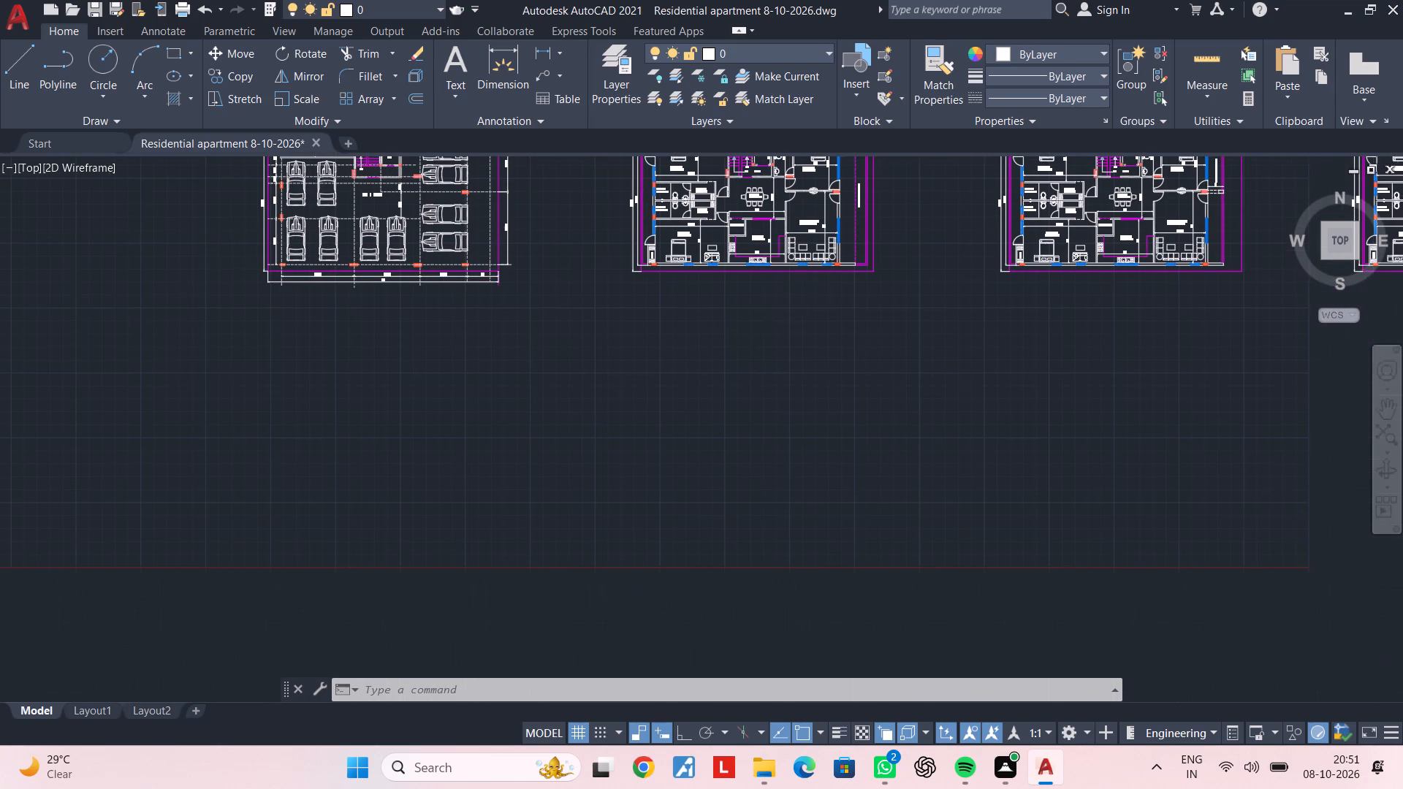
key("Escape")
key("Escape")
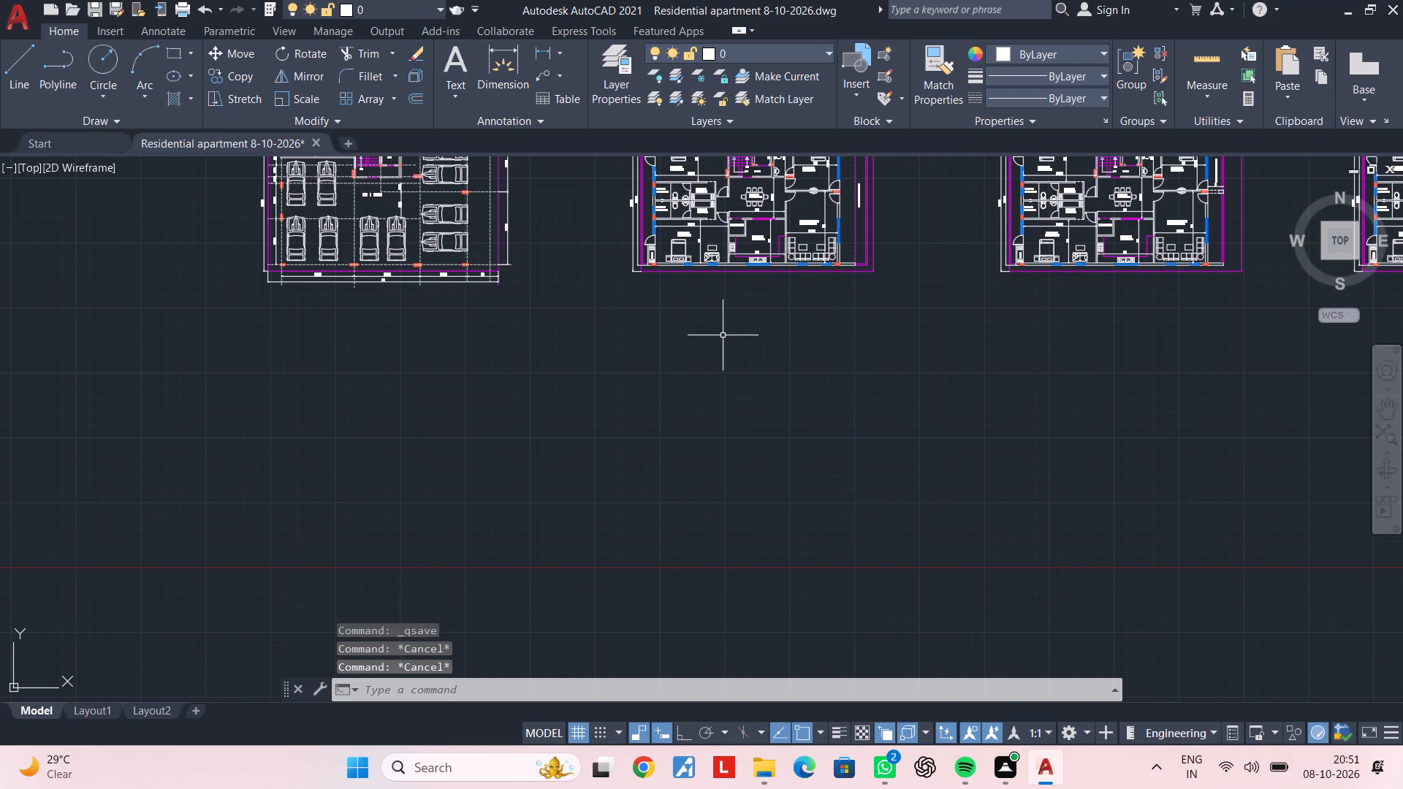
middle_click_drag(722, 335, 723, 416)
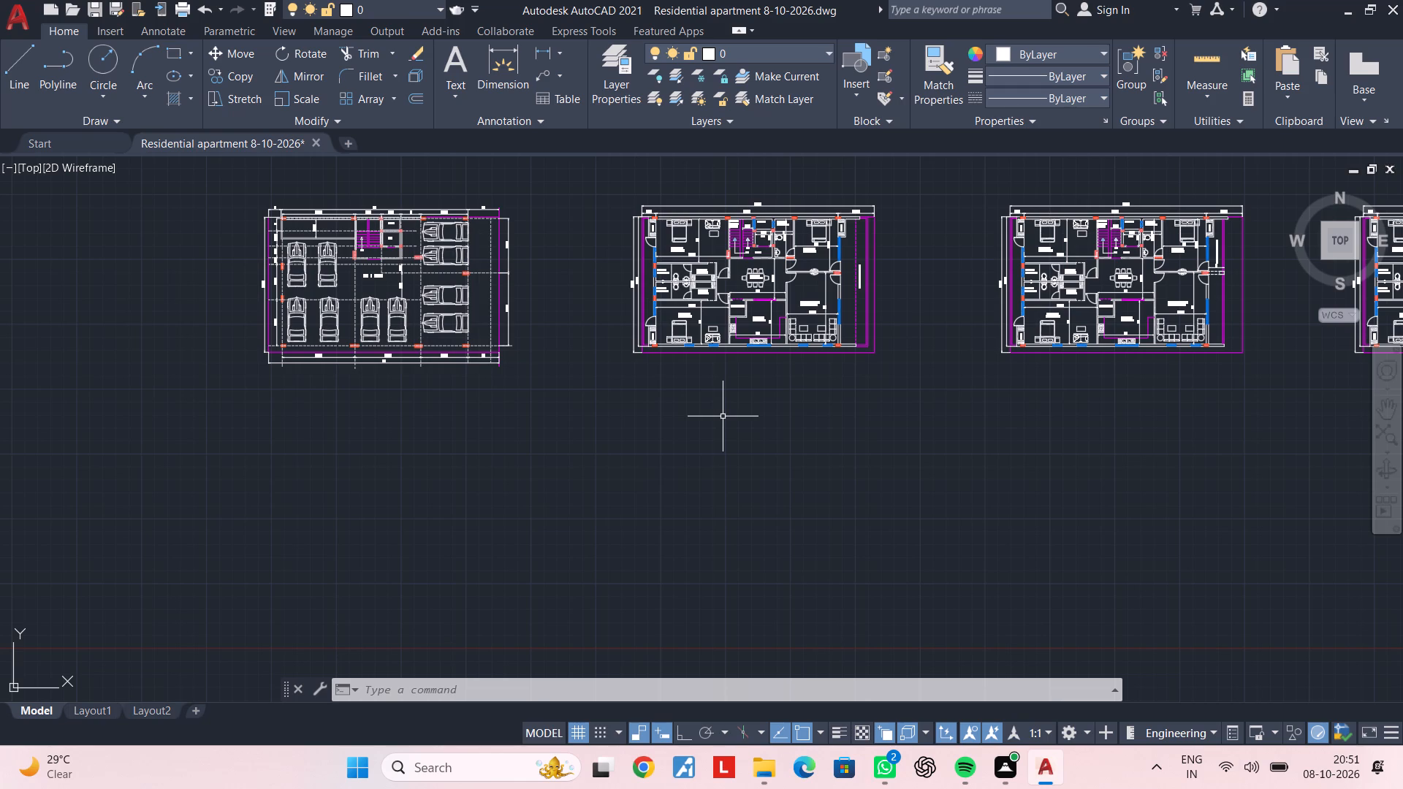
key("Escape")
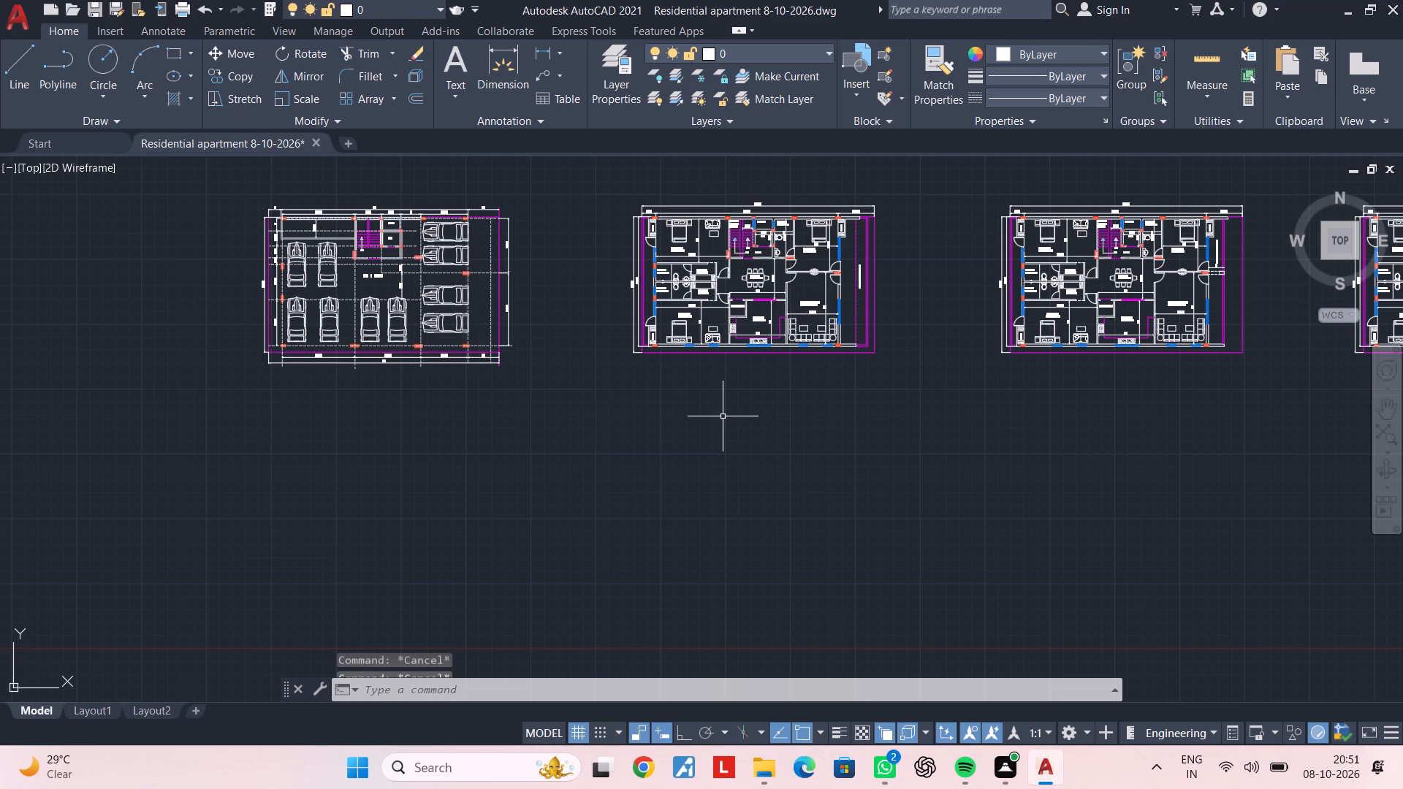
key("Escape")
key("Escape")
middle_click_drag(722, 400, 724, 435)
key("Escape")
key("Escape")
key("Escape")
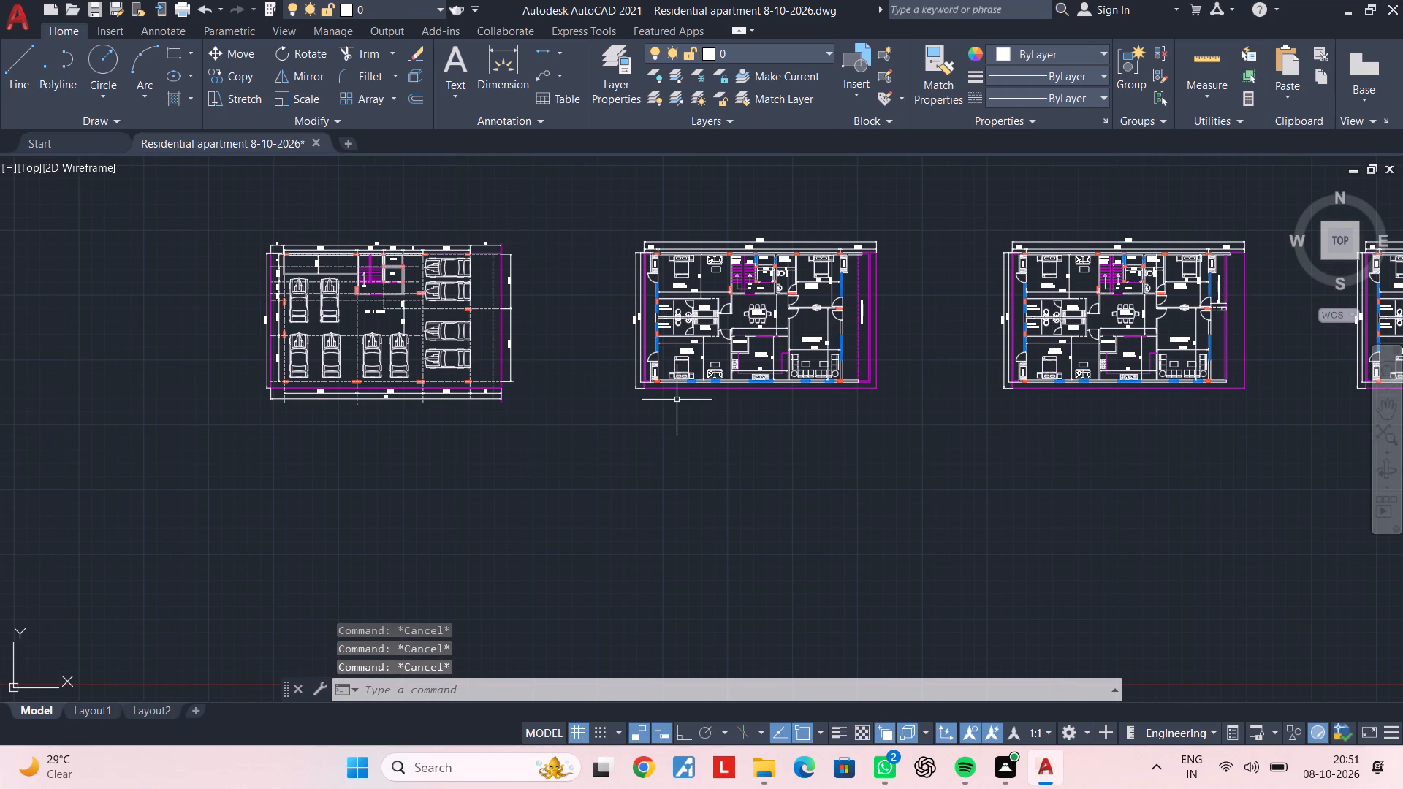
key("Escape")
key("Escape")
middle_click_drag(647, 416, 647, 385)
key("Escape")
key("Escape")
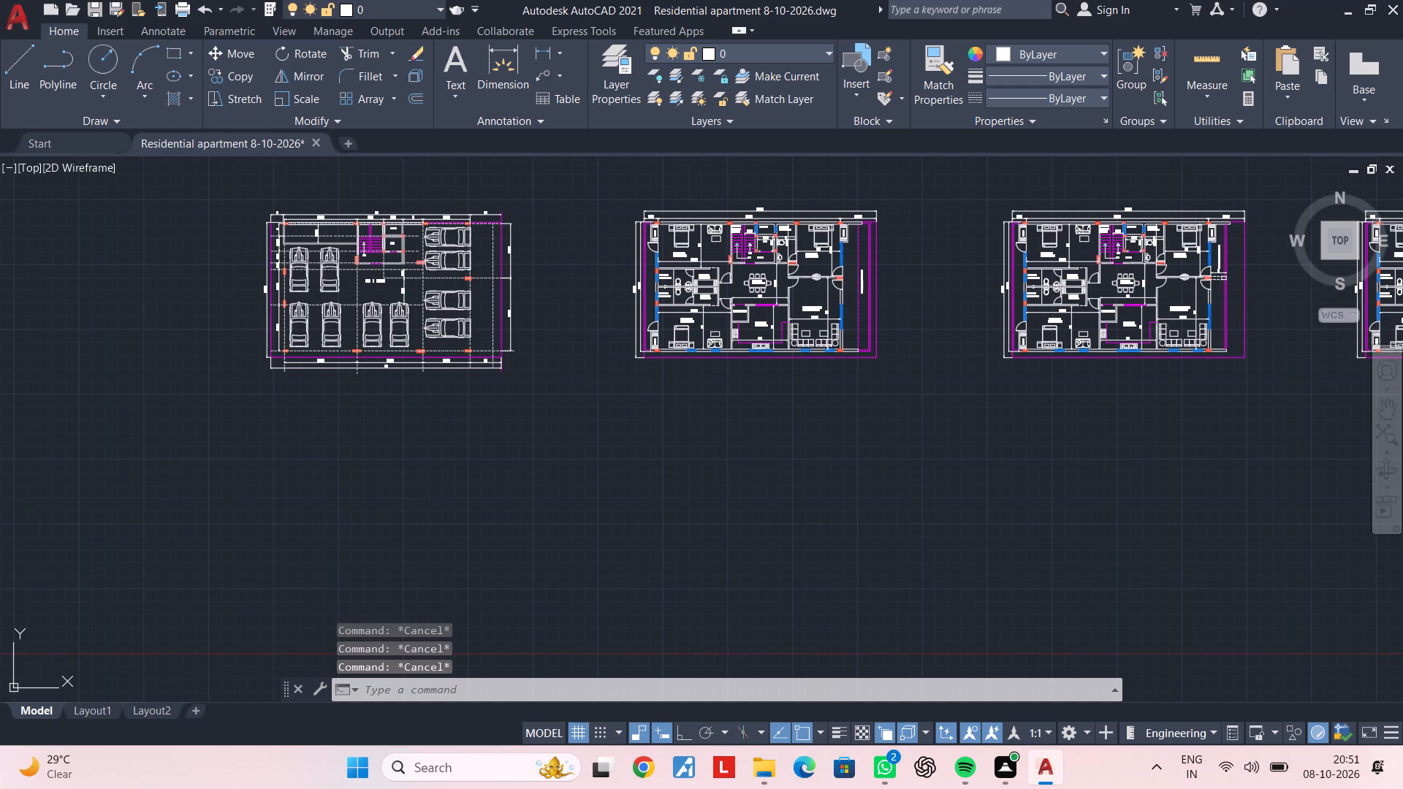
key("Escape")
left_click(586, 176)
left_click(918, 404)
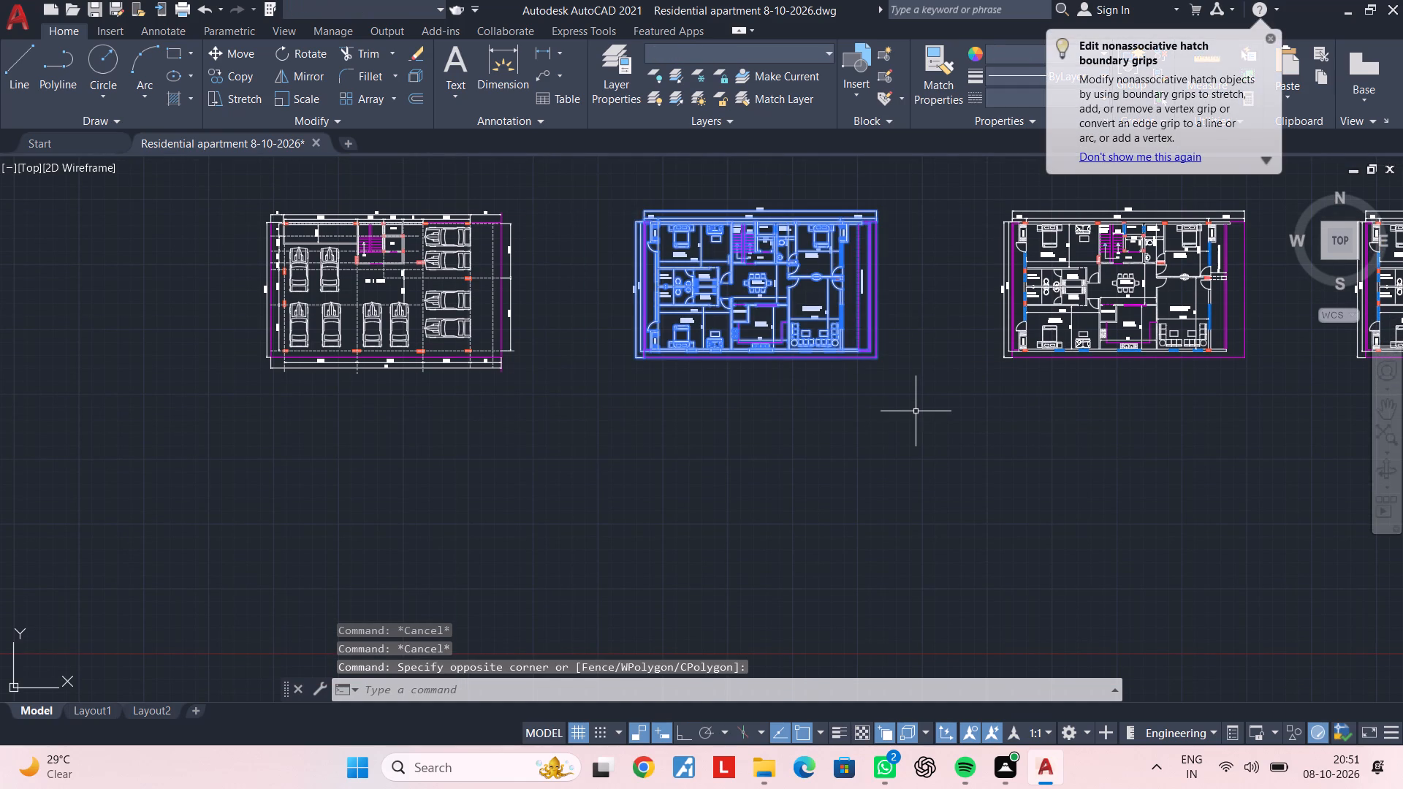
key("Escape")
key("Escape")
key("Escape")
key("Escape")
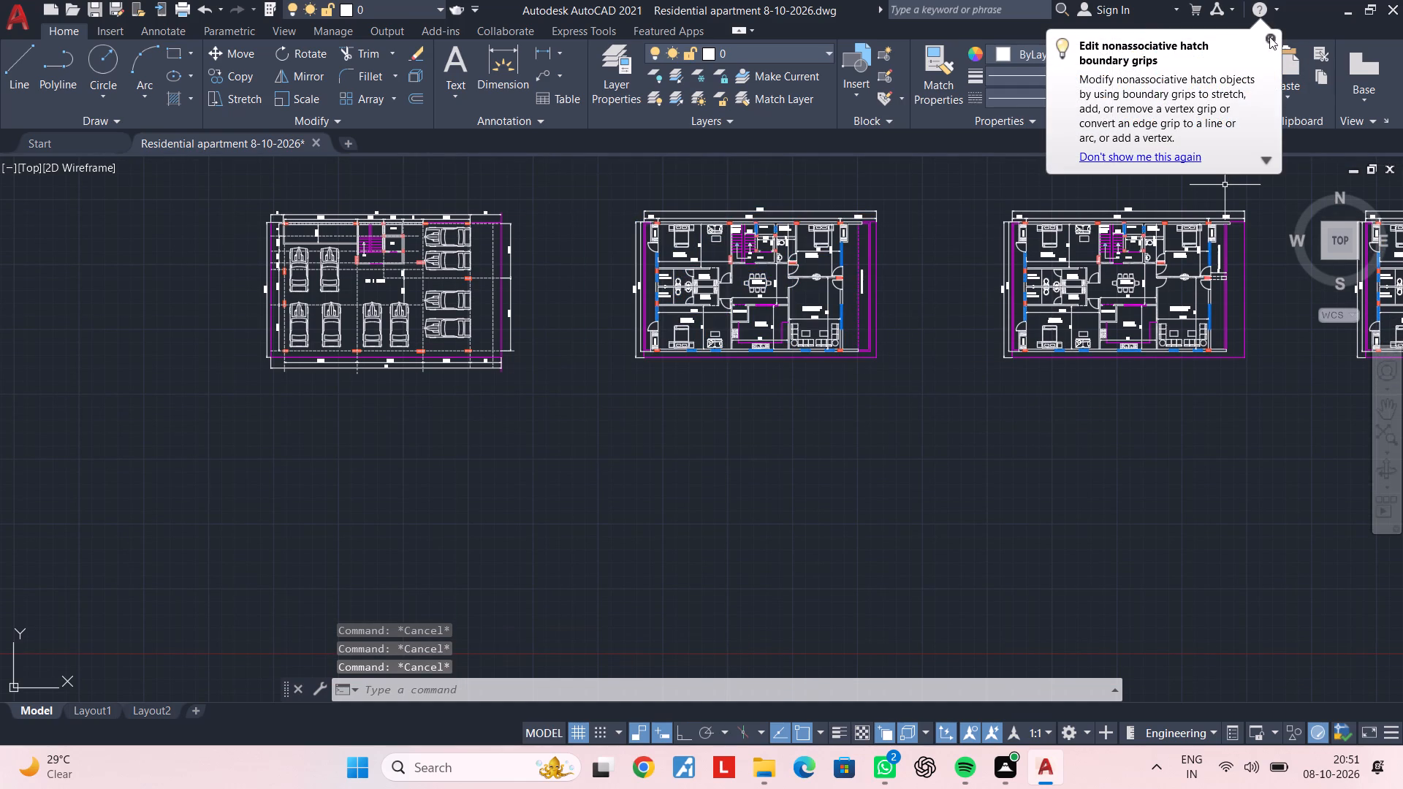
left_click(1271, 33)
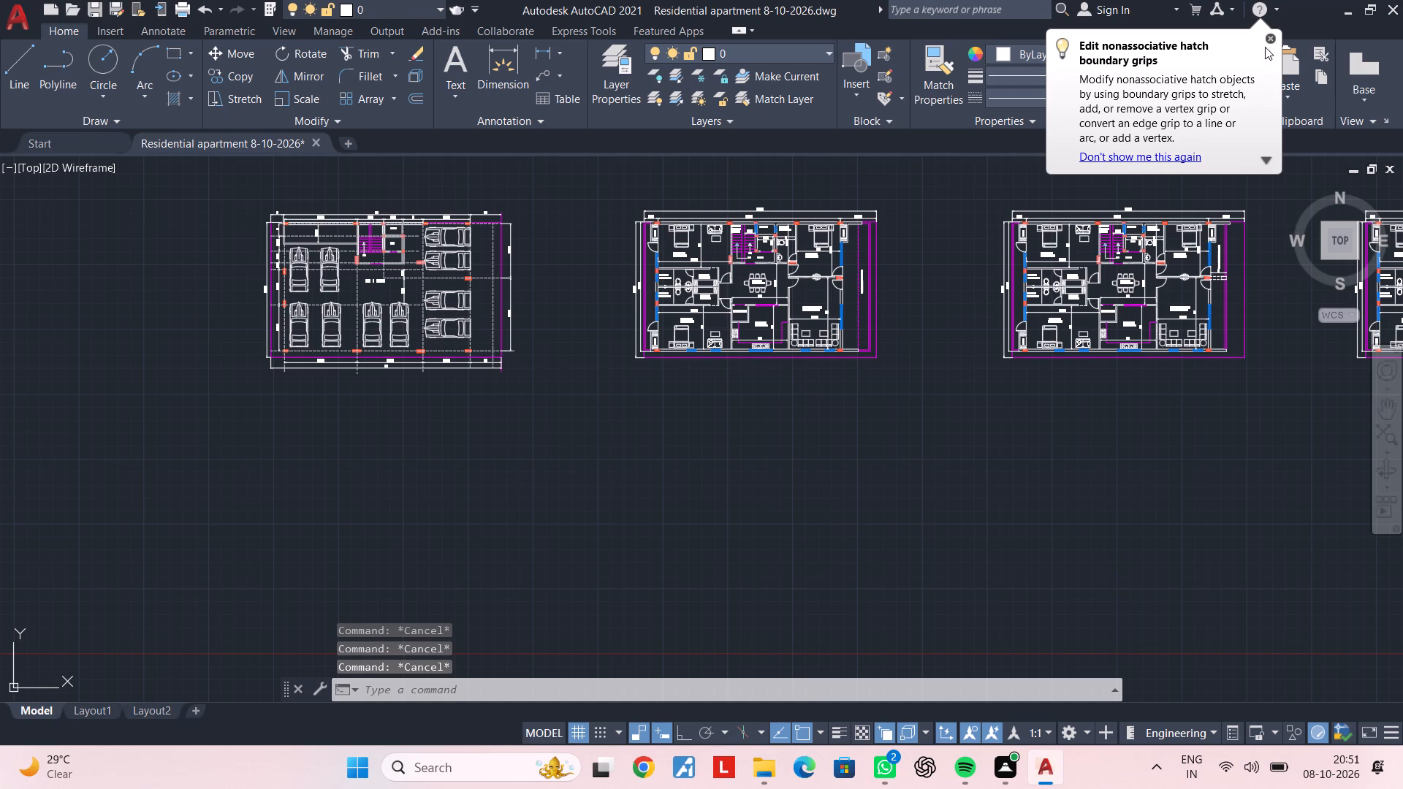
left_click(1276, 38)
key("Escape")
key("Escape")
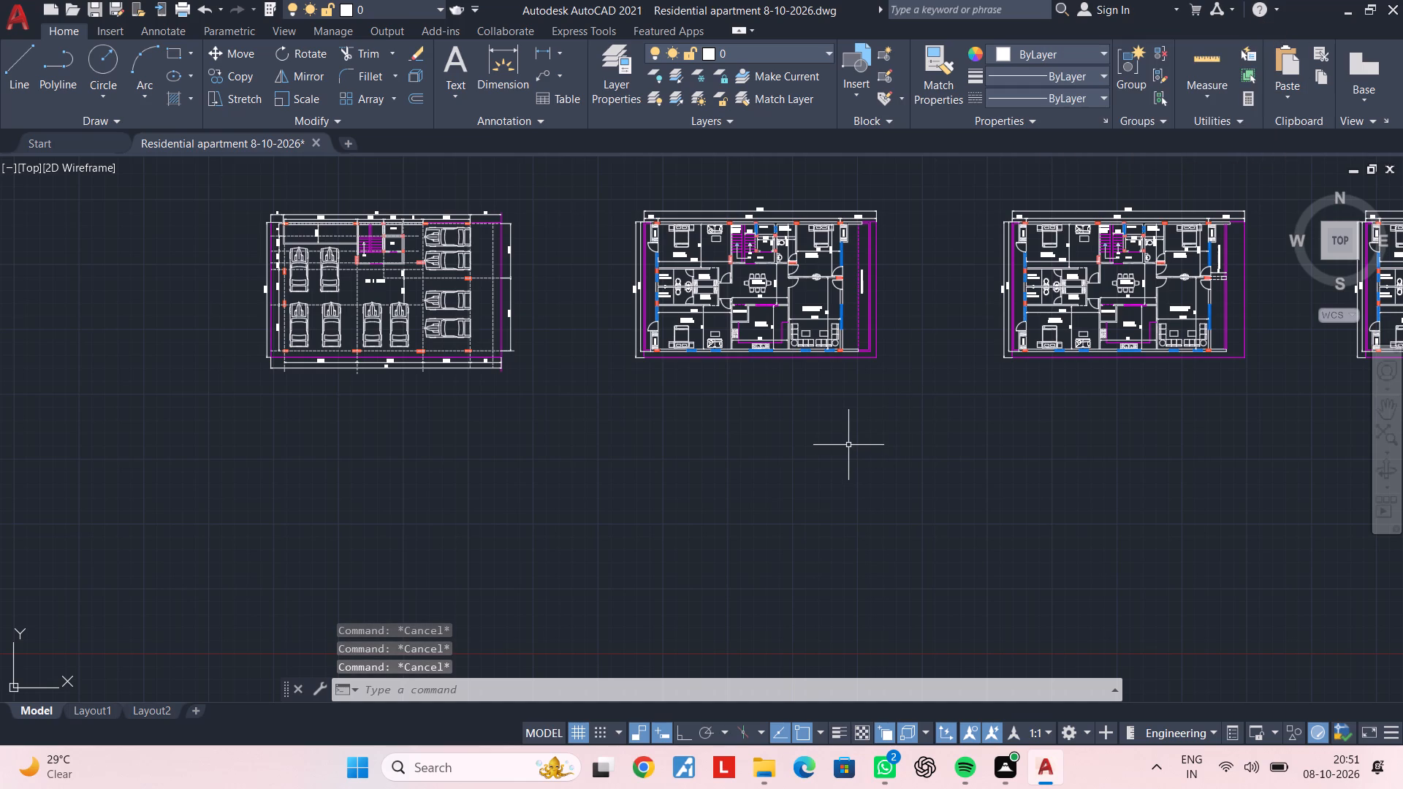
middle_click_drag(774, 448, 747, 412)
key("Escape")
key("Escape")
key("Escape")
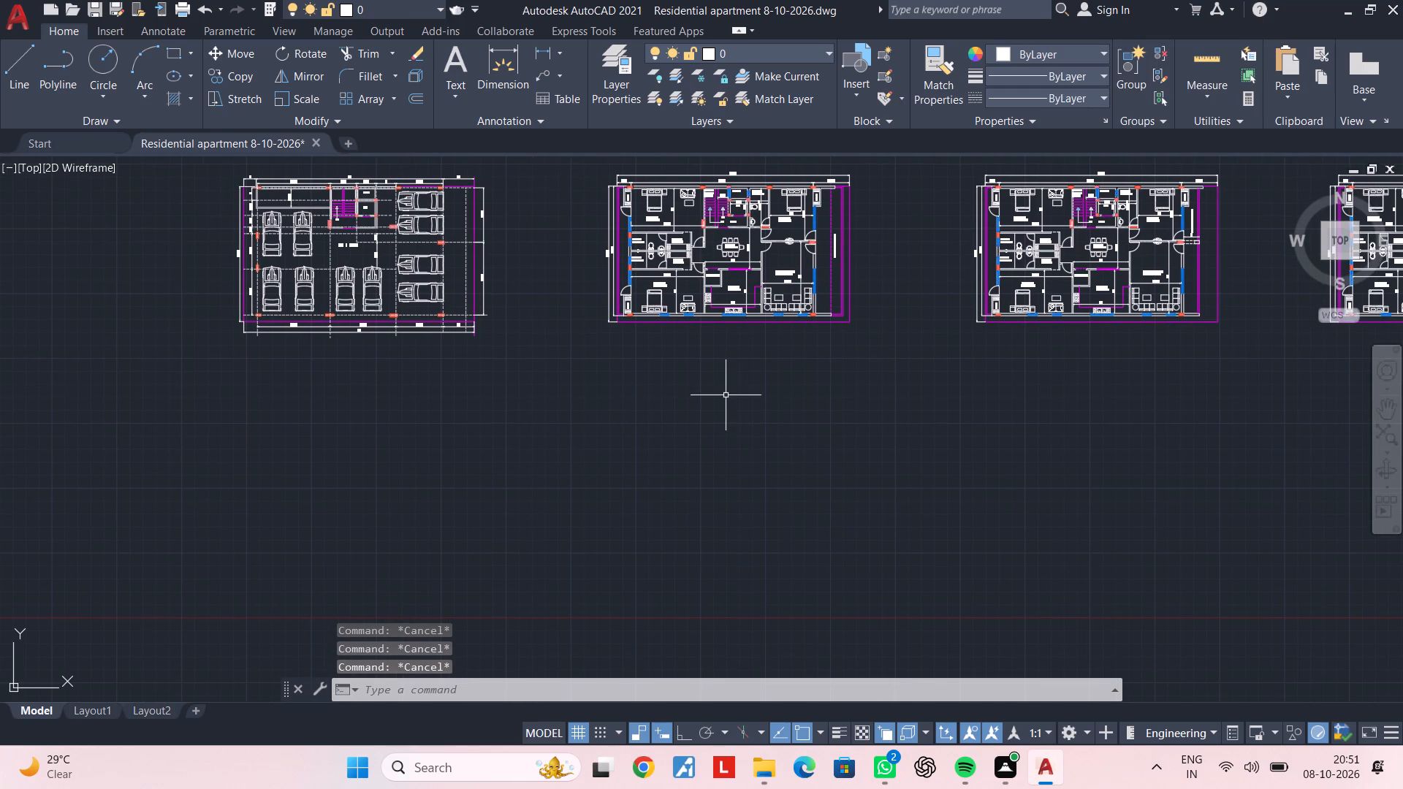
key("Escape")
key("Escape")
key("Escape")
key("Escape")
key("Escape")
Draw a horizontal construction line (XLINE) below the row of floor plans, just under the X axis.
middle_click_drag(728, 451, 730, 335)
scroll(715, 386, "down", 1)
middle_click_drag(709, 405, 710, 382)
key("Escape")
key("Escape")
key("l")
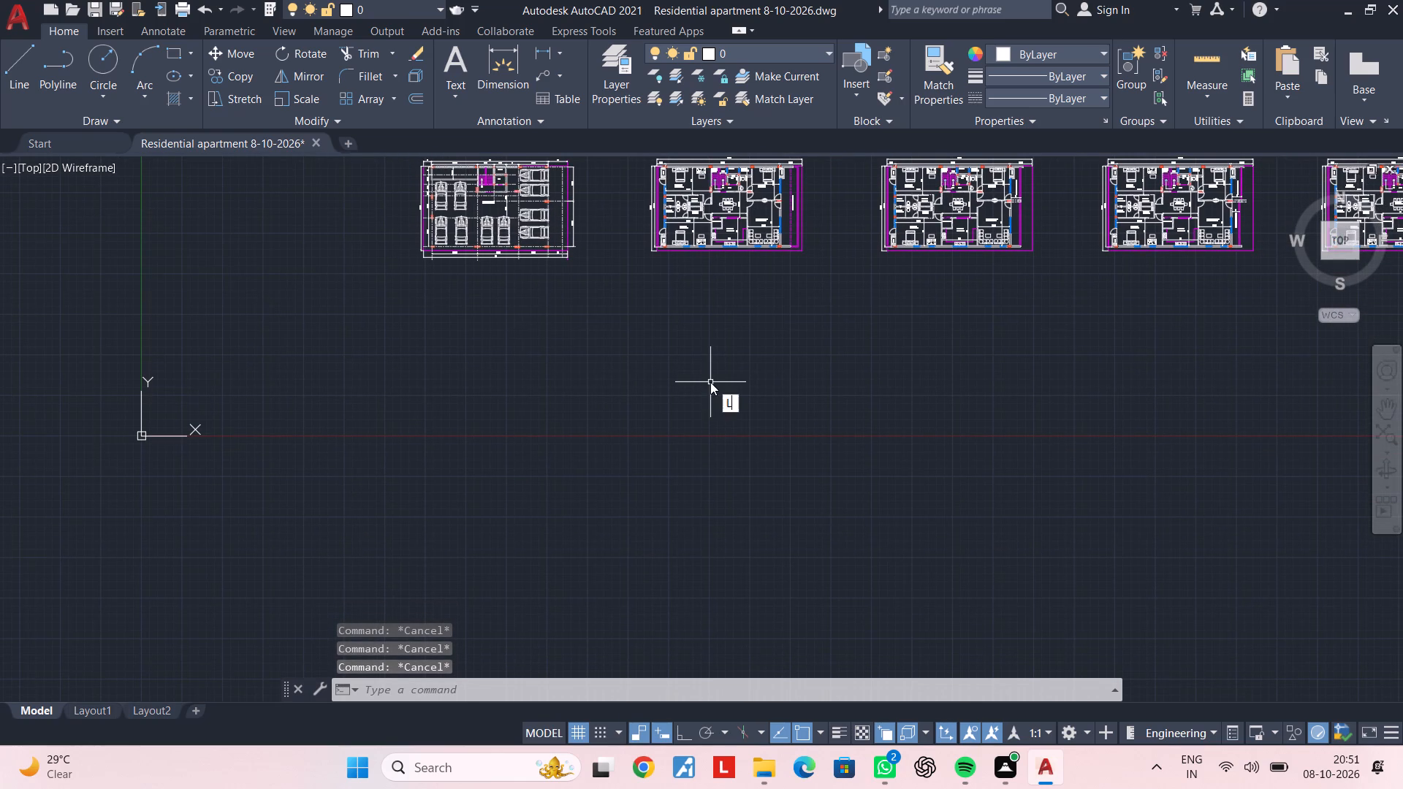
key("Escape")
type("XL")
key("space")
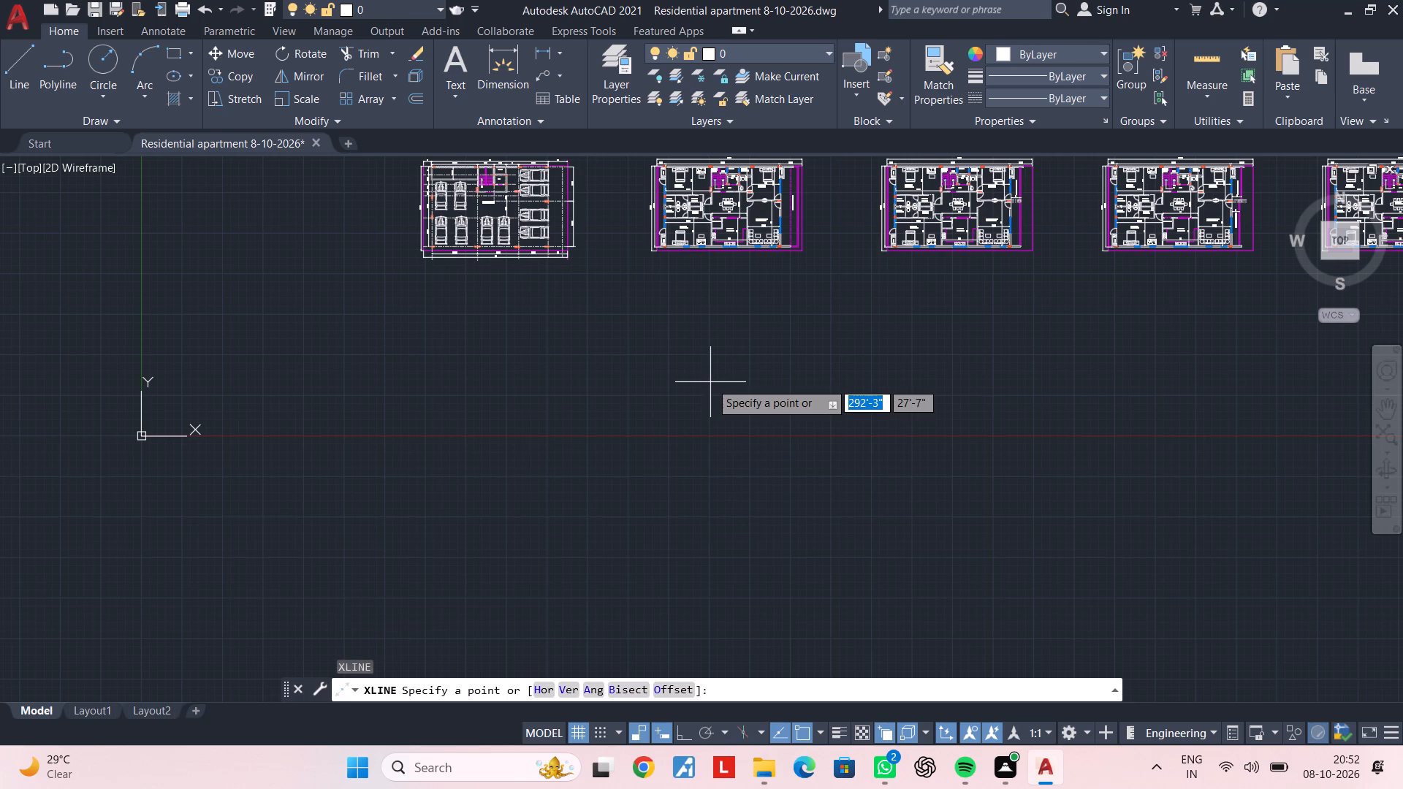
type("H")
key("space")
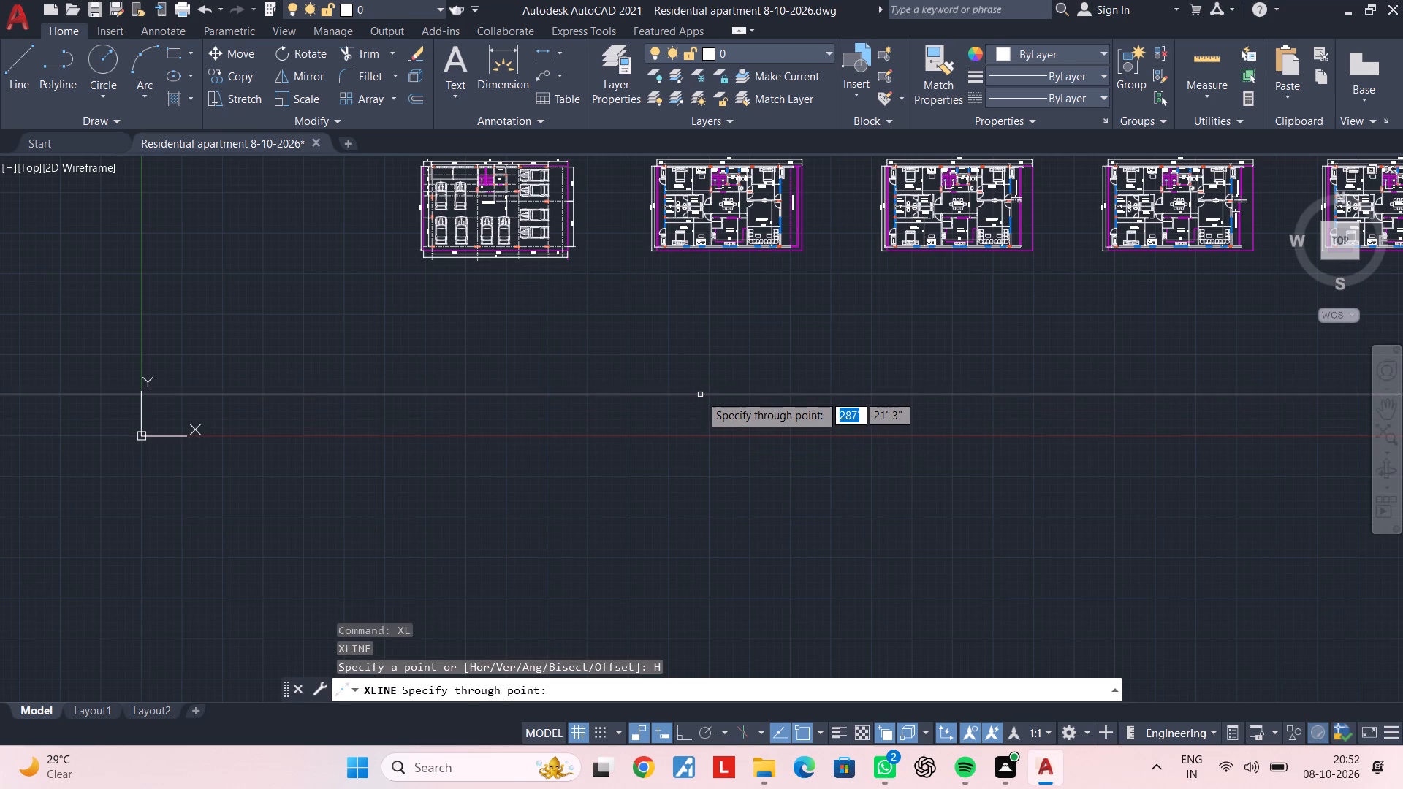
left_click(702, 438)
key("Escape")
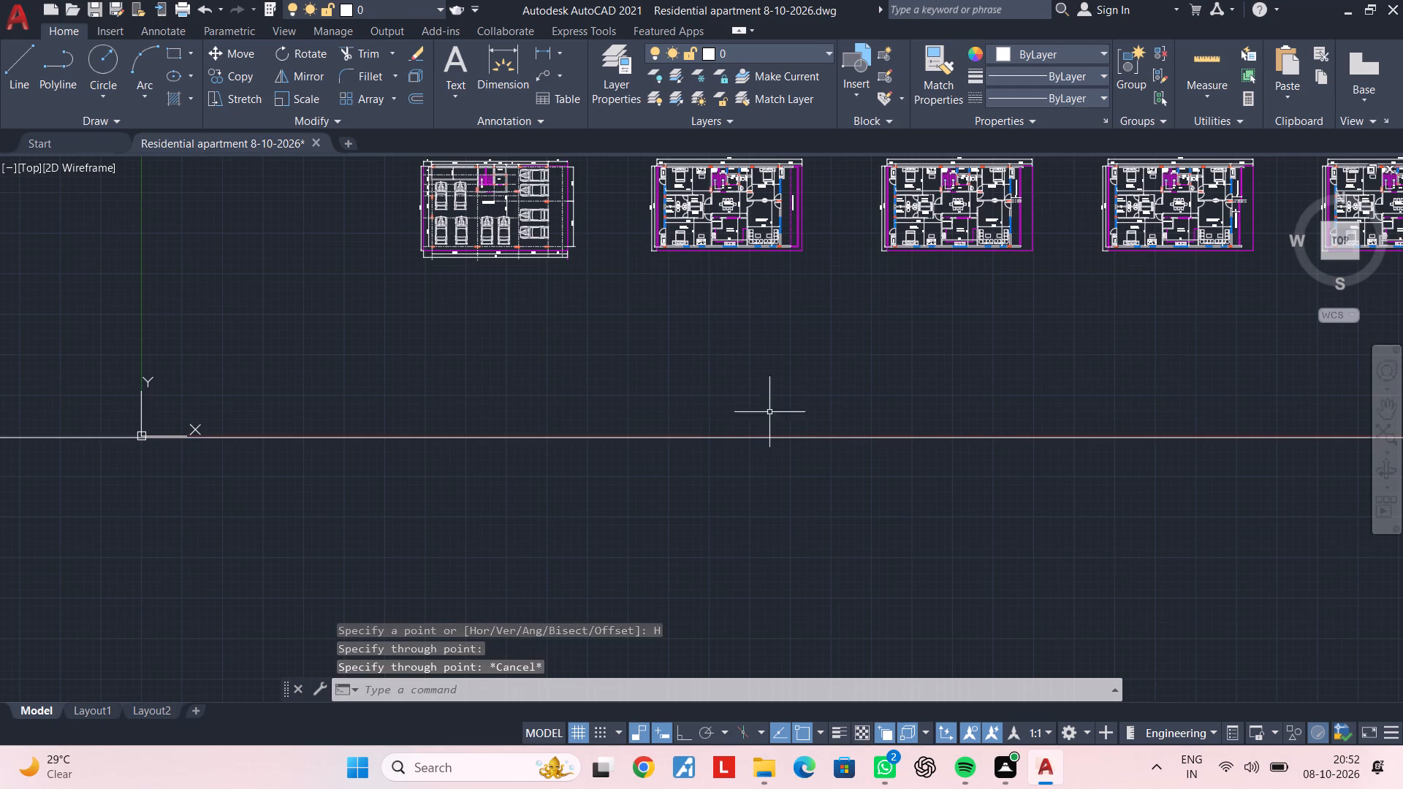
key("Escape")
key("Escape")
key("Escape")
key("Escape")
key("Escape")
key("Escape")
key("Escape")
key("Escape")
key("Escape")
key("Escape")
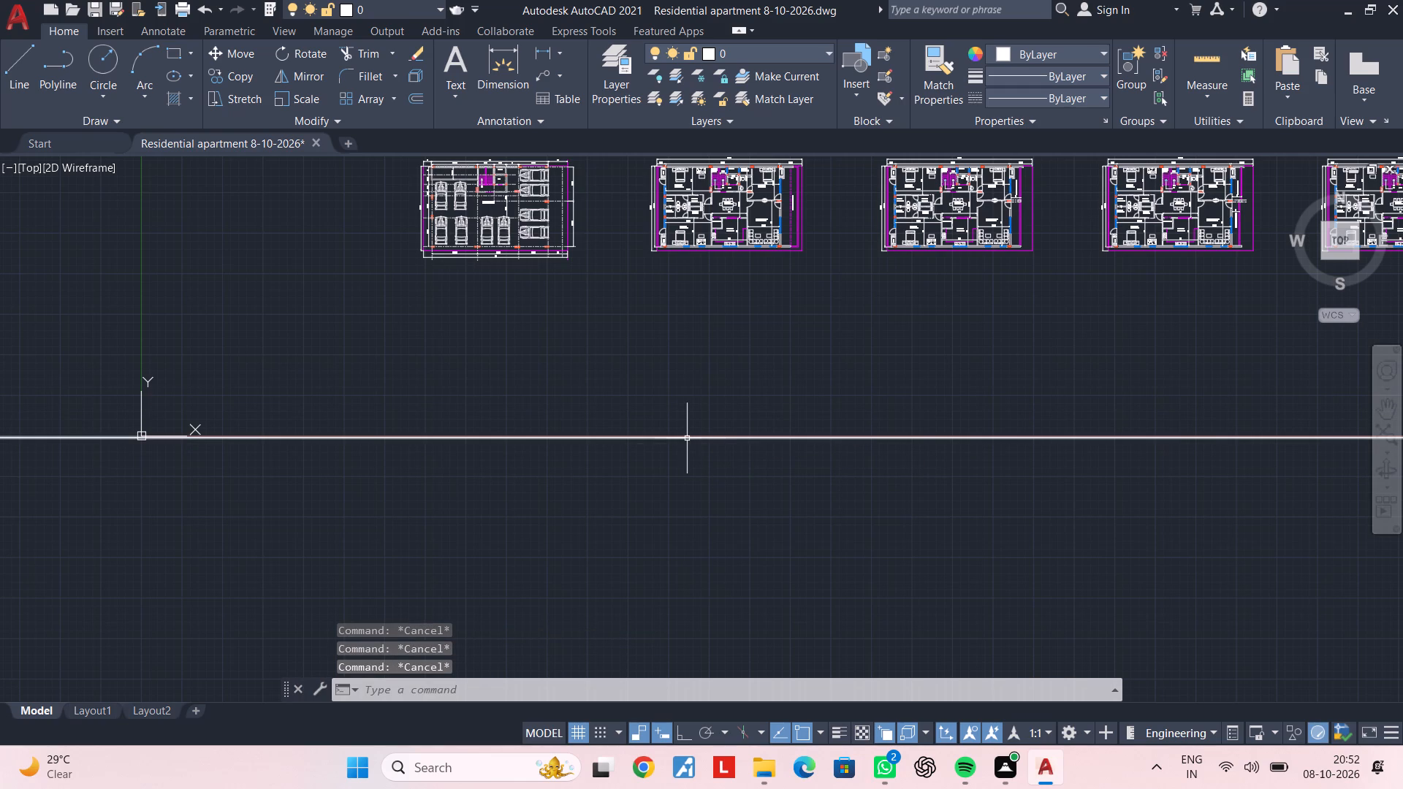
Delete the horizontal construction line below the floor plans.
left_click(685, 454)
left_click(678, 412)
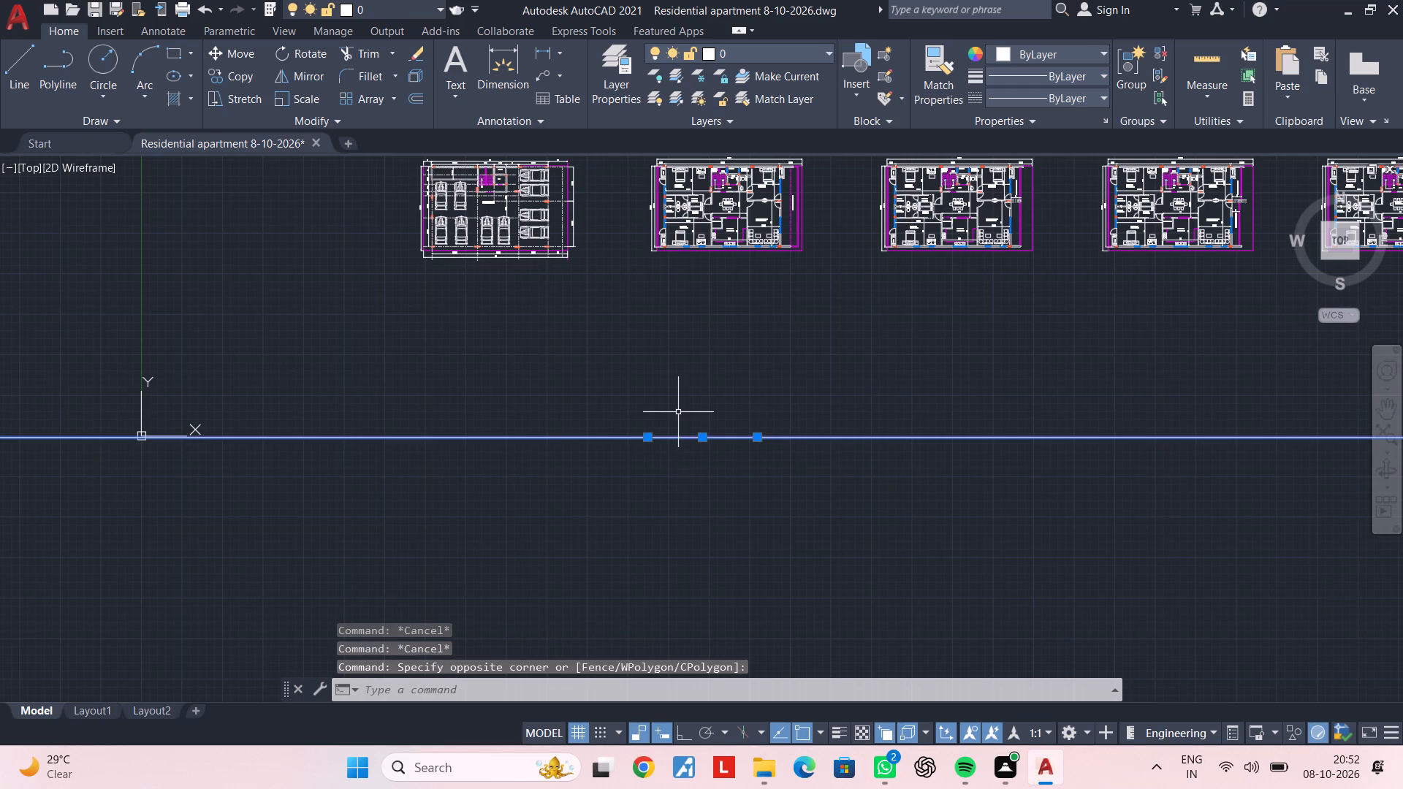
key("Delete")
Examine the drawing room, kitchen, east balcony and outer dimensions of the floor plan beside the parking layout.
middle_click_drag(704, 378, 695, 473)
middle_click_drag(714, 407, 691, 472)
scroll(737, 405, "up", 3)
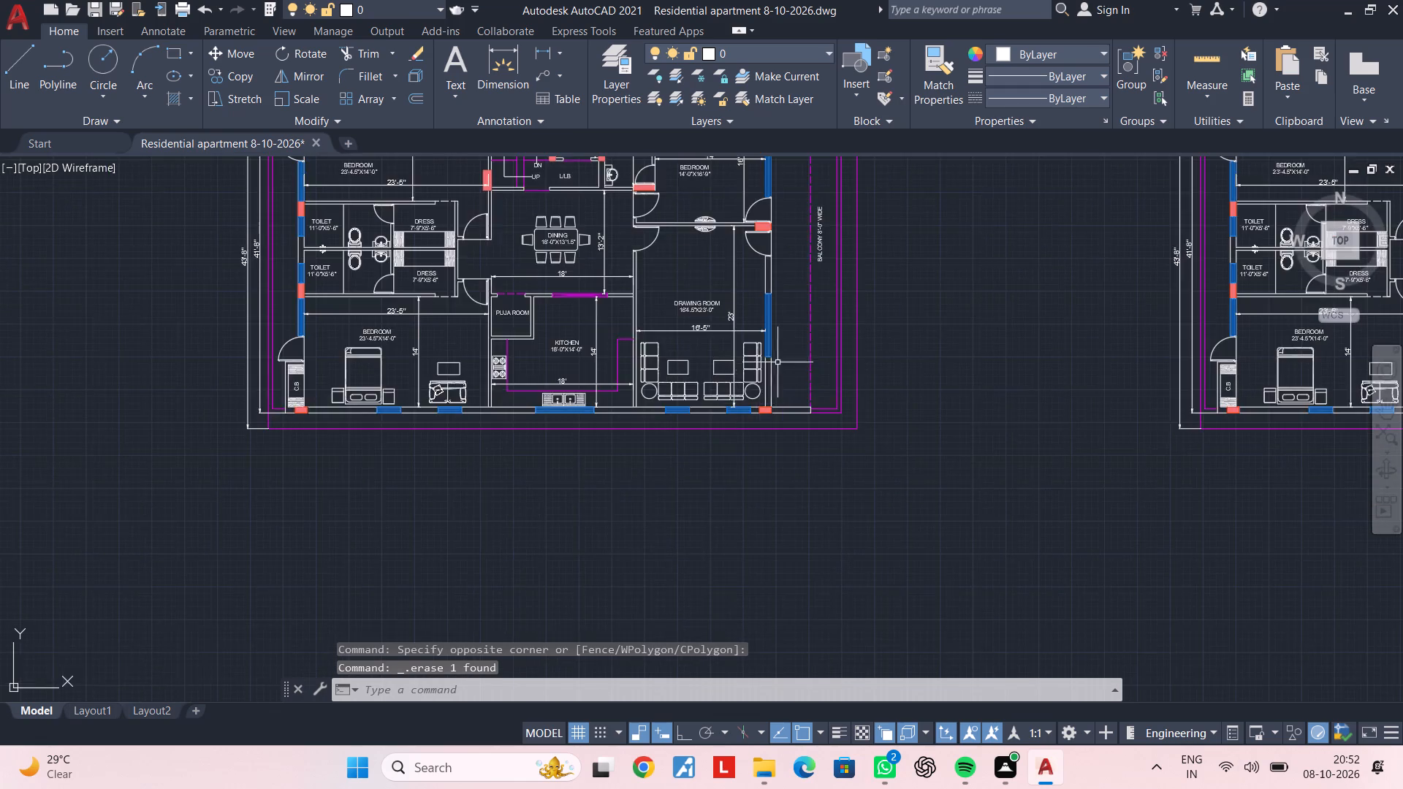
scroll(780, 358, "up", 2)
scroll(780, 358, "down", 3)
scroll(780, 358, "up", 2)
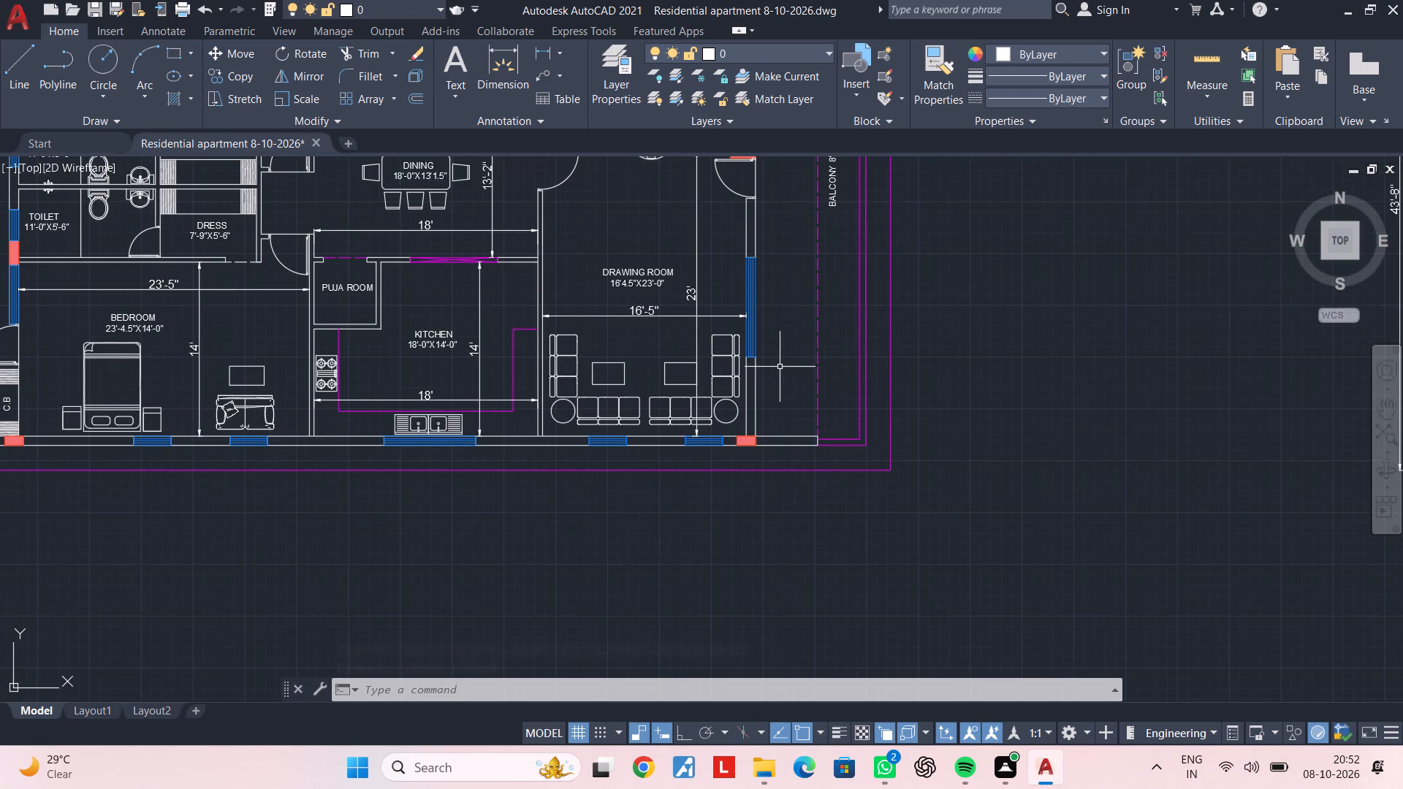
scroll(786, 395, "down", 1)
middle_click_drag(768, 397, 770, 495)
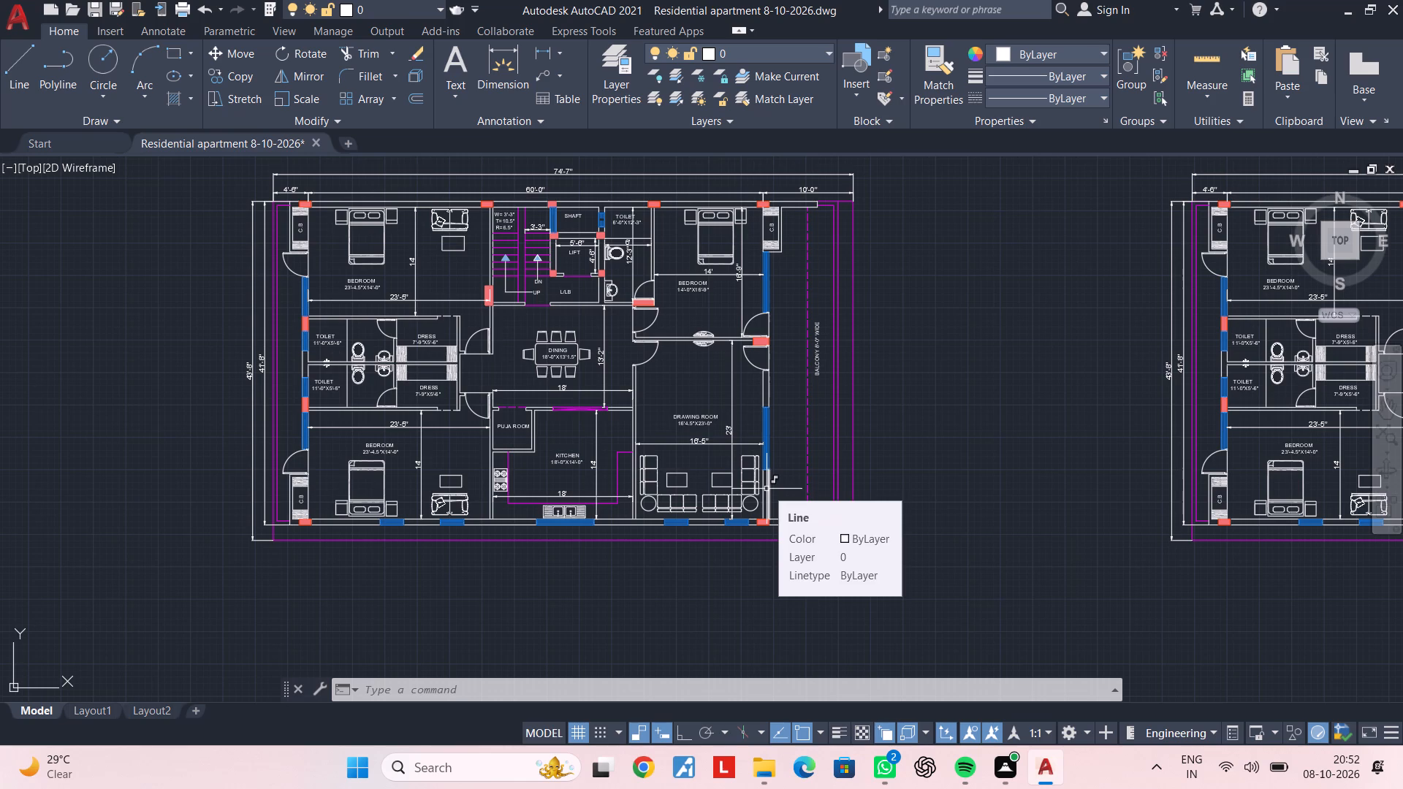
key("Escape")
key("Escape")
scroll(767, 489, "down", 2)
middle_click_drag(758, 441, 769, 391)
key("Escape")
key("Escape")
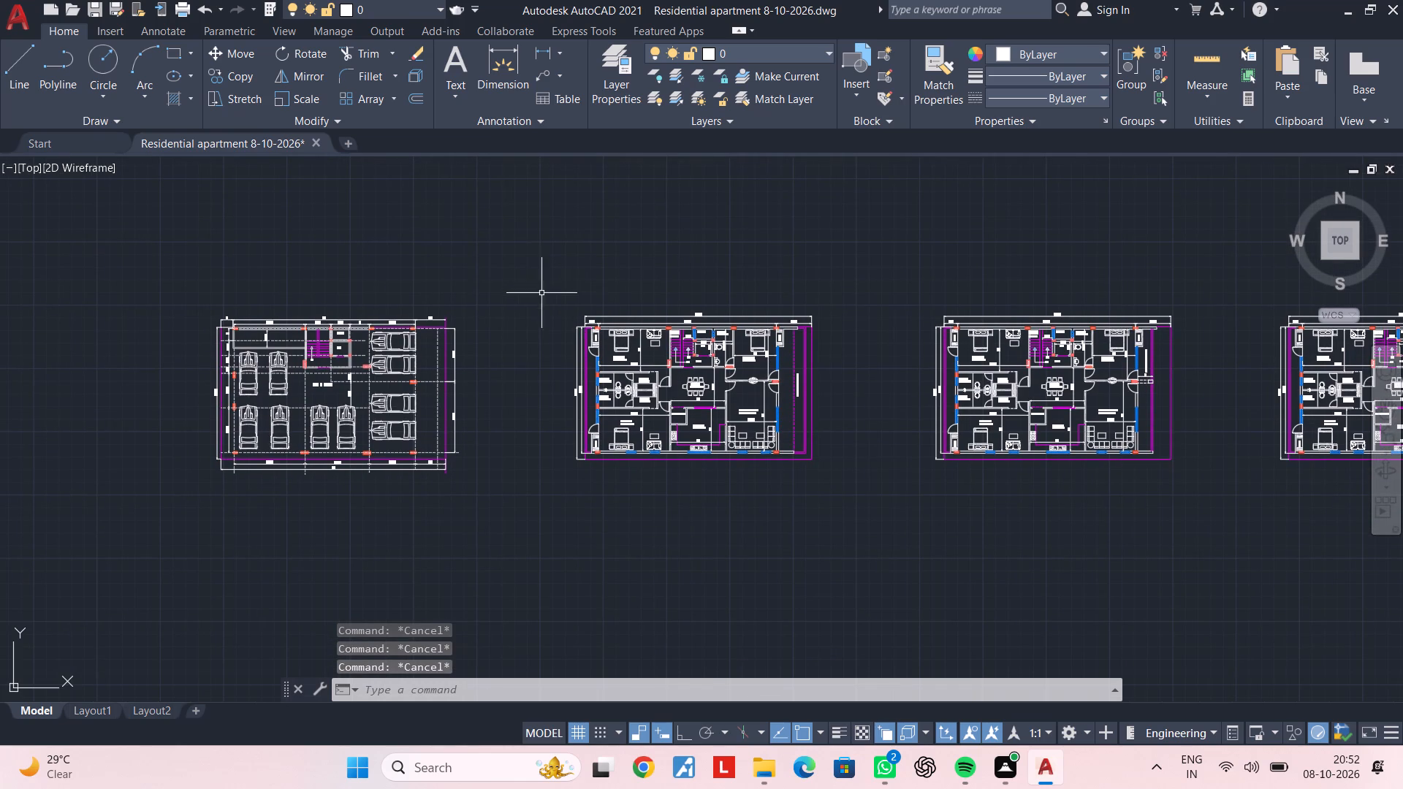
Copy the complete floor plan beside the parking layout about 84 ft straight down into the empty area below the row.
left_click(533, 287)
left_click(837, 499)
key("c")
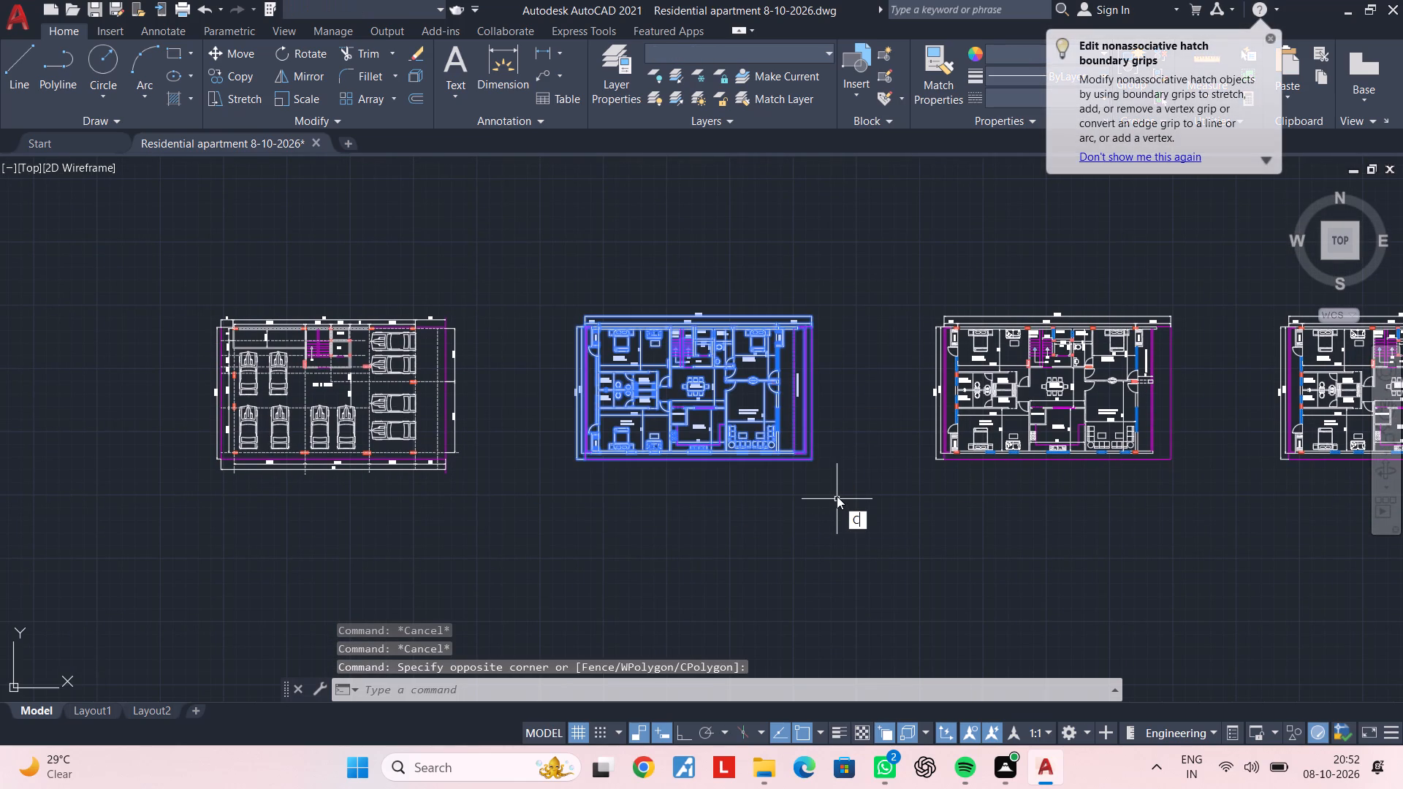
key("o")
key("space")
left_click(836, 492)
middle_click_drag(828, 533, 814, 376)
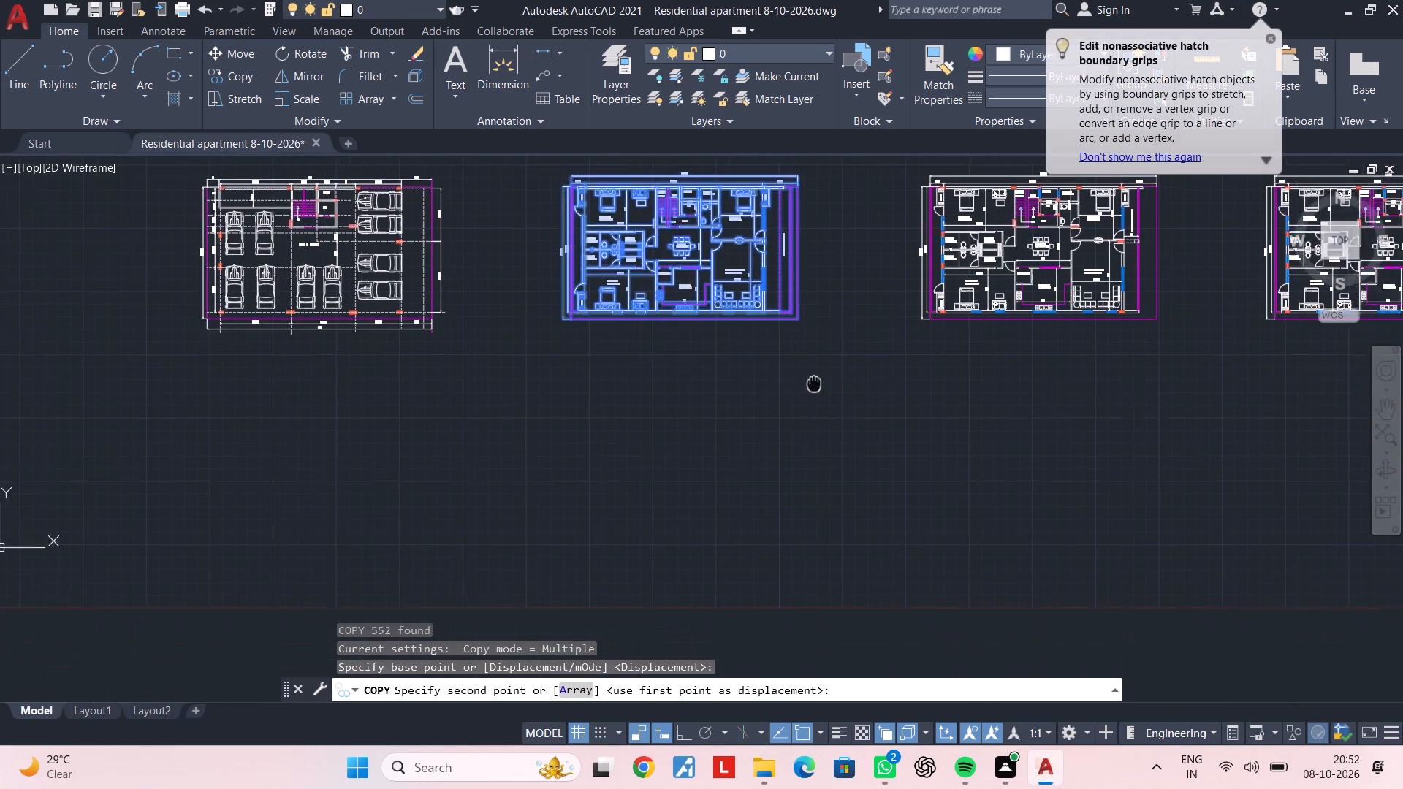
middle_click_drag(814, 376, 814, 300)
middle_click_drag(823, 520, 823, 462)
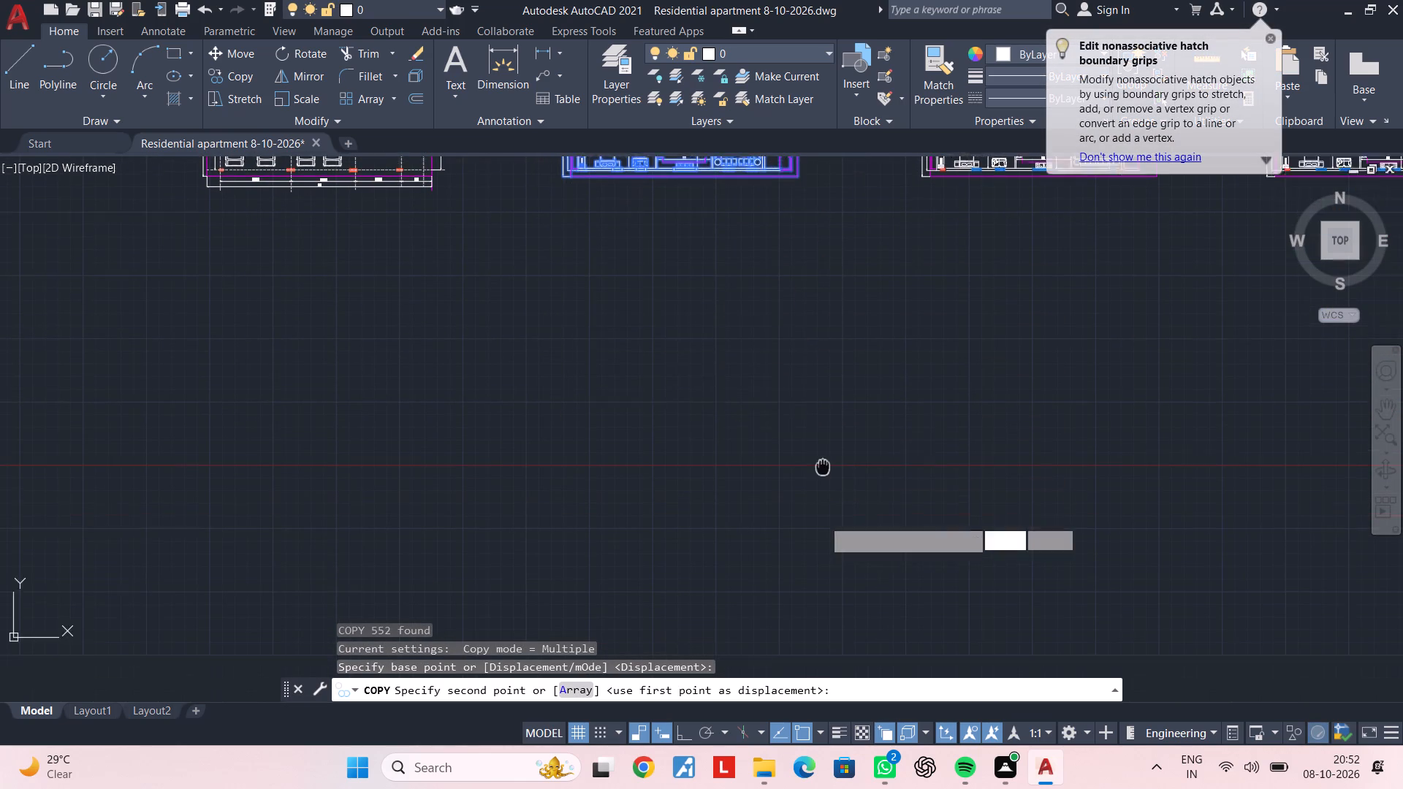
middle_click_drag(823, 462, 823, 456)
left_click(821, 450)
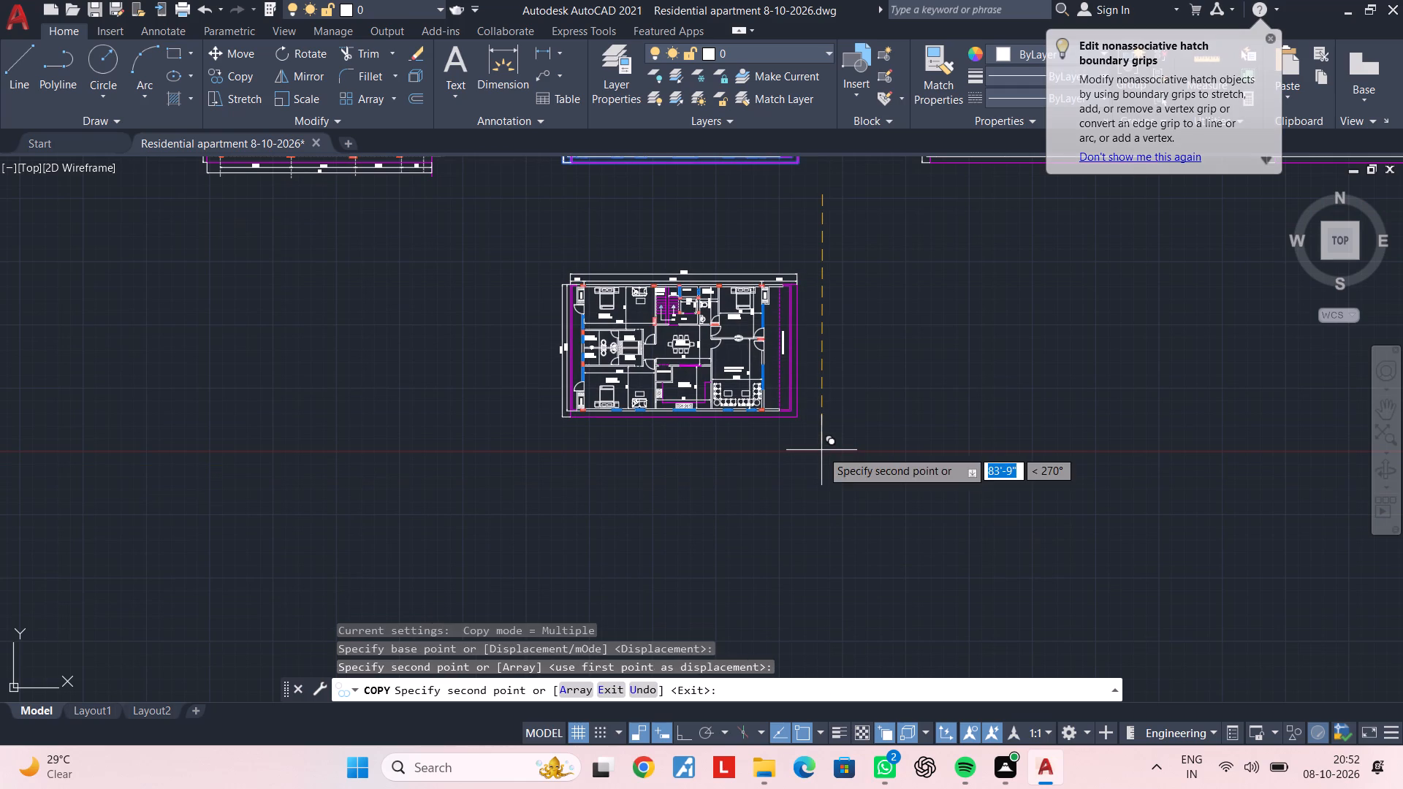
key("Escape")
key("Escape")
key("Escape")
key("Escape")
key("Escape")
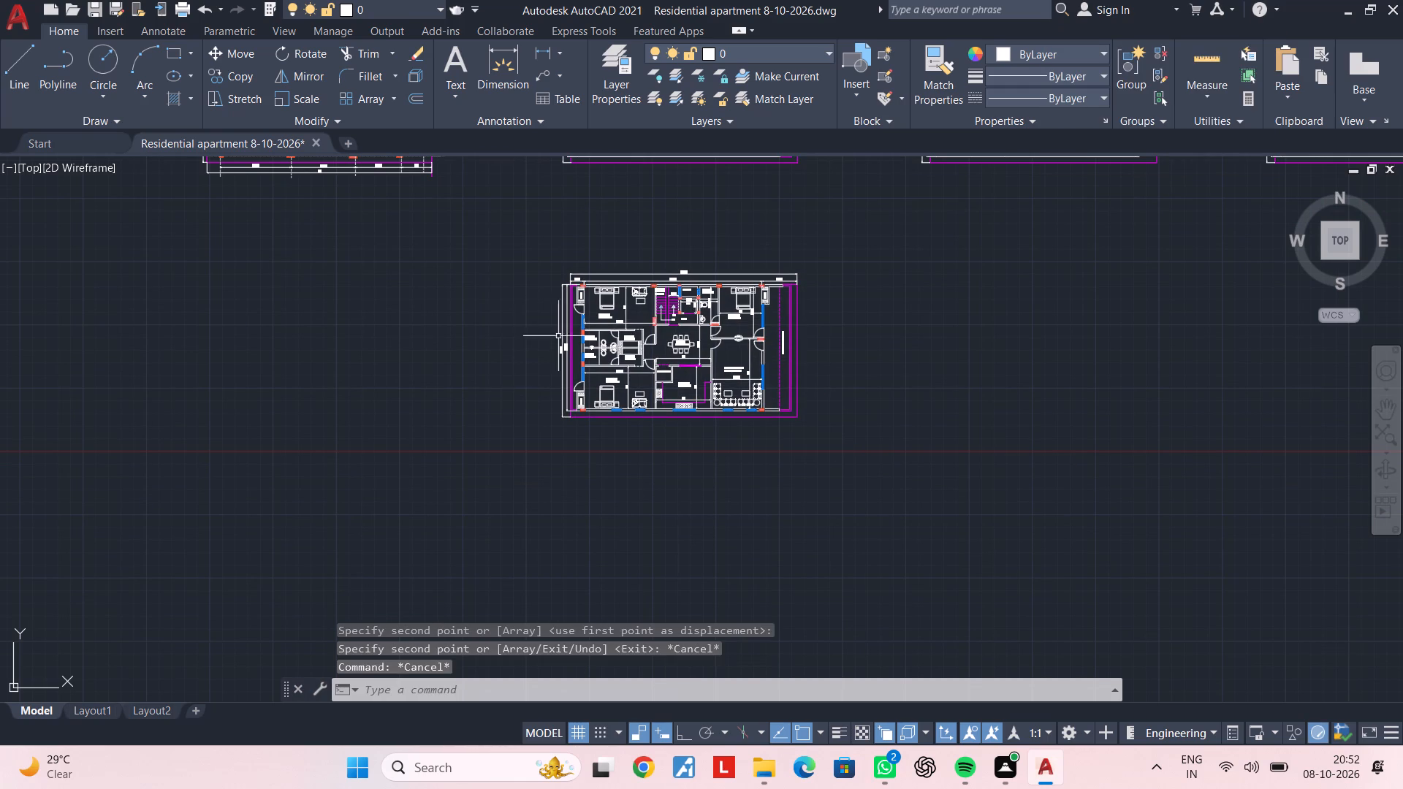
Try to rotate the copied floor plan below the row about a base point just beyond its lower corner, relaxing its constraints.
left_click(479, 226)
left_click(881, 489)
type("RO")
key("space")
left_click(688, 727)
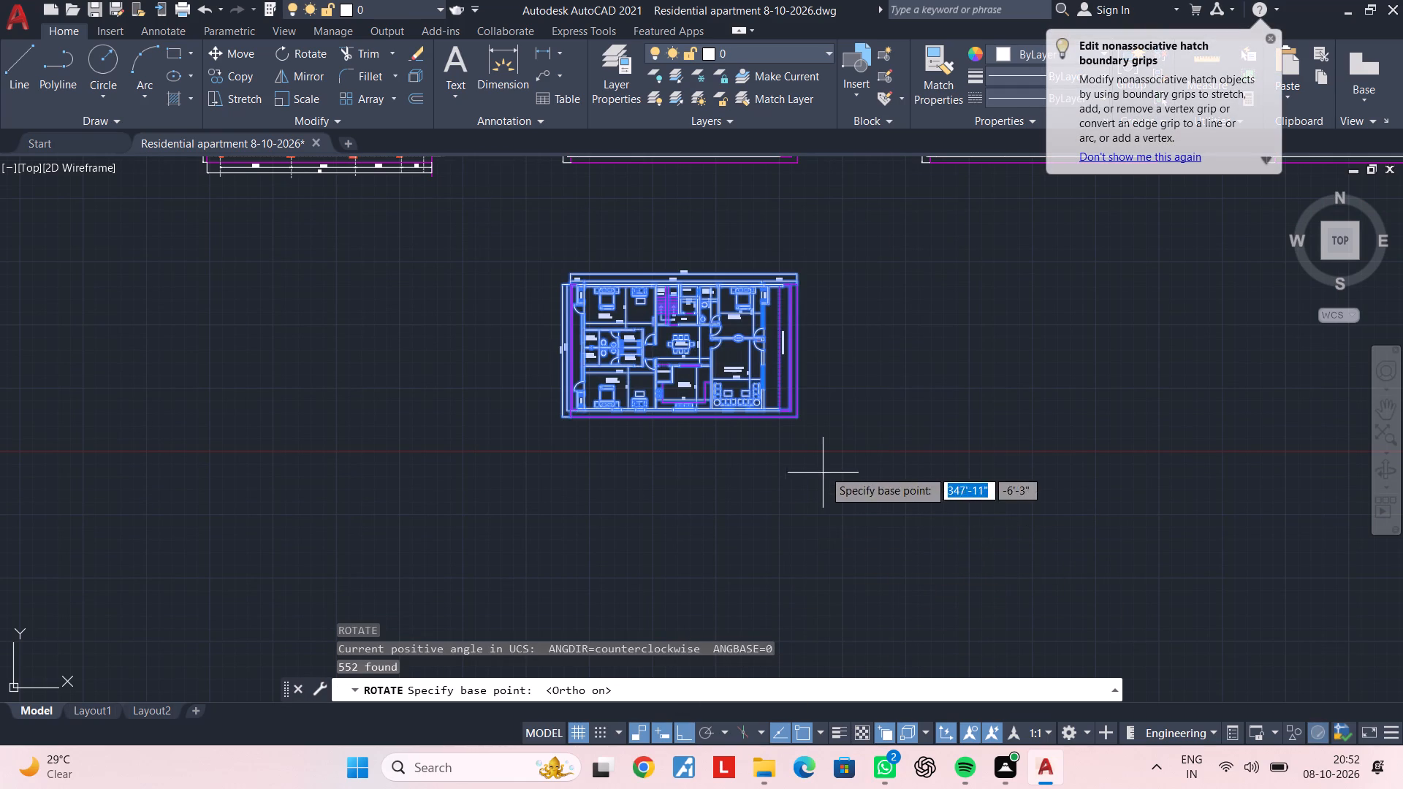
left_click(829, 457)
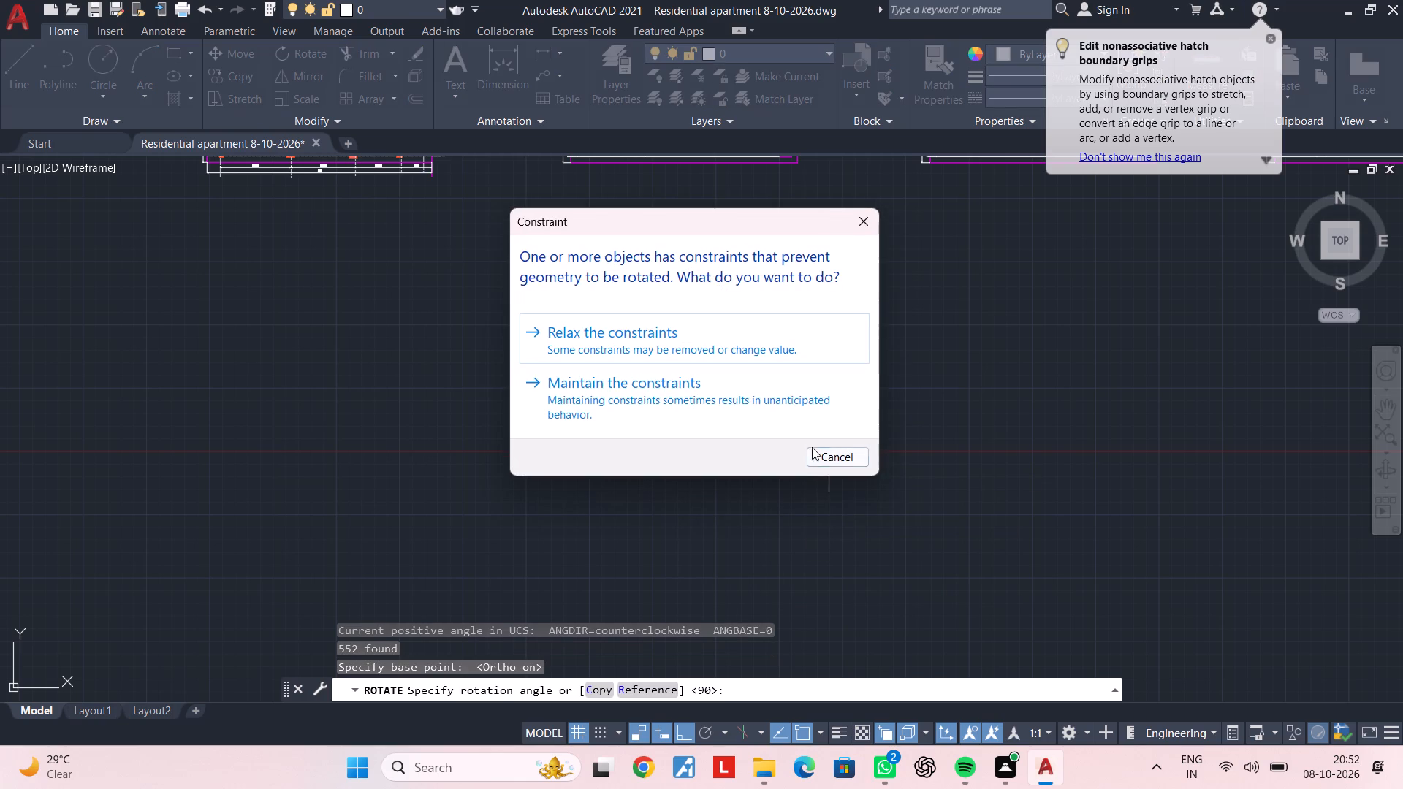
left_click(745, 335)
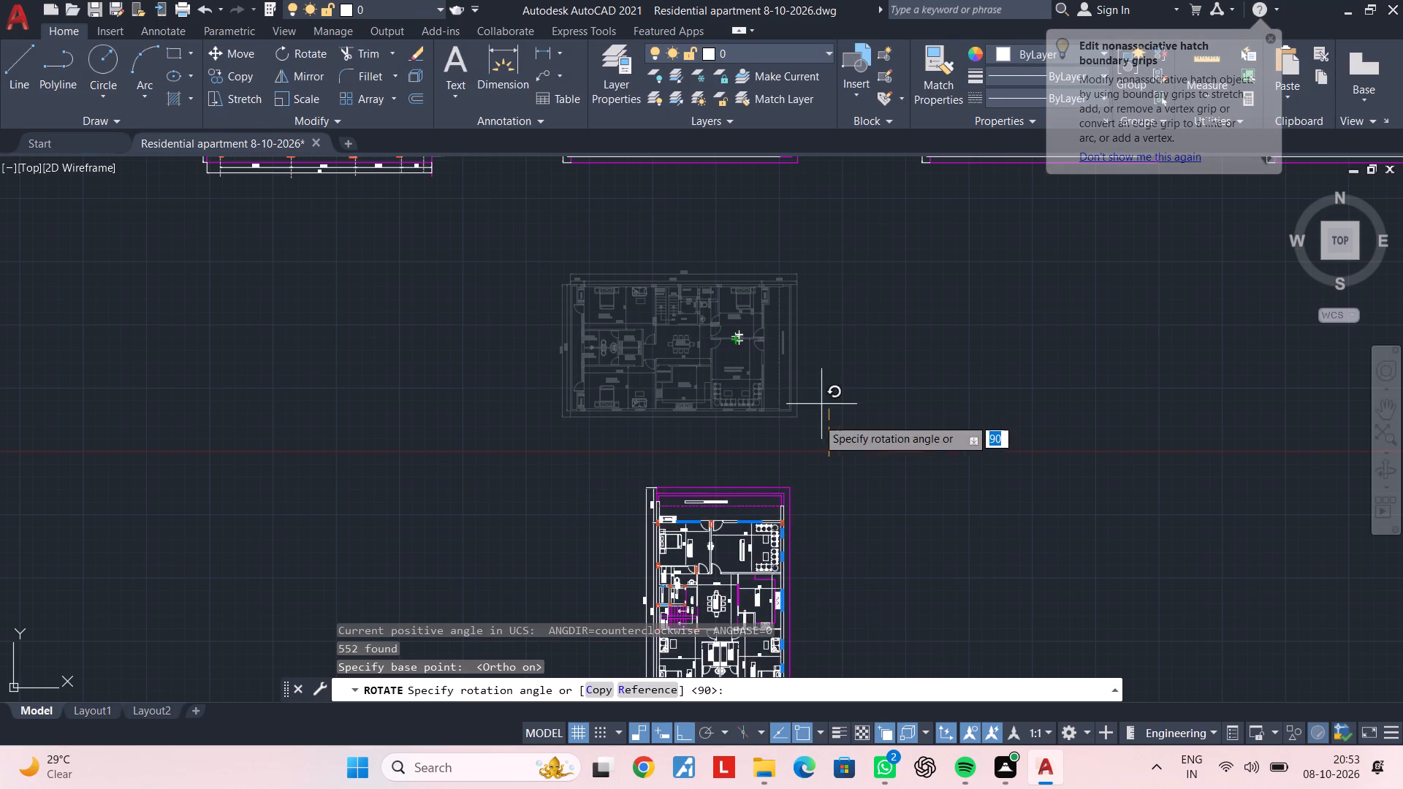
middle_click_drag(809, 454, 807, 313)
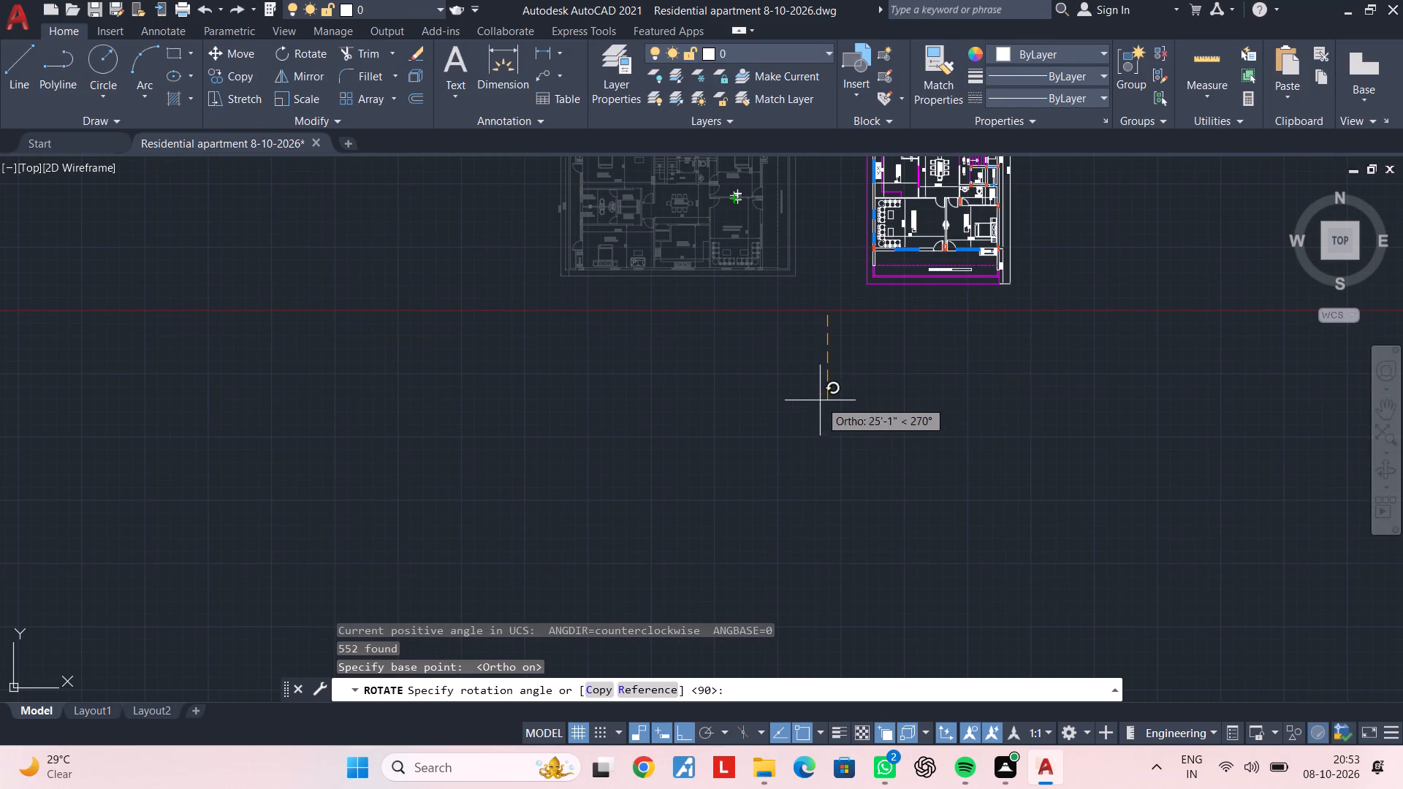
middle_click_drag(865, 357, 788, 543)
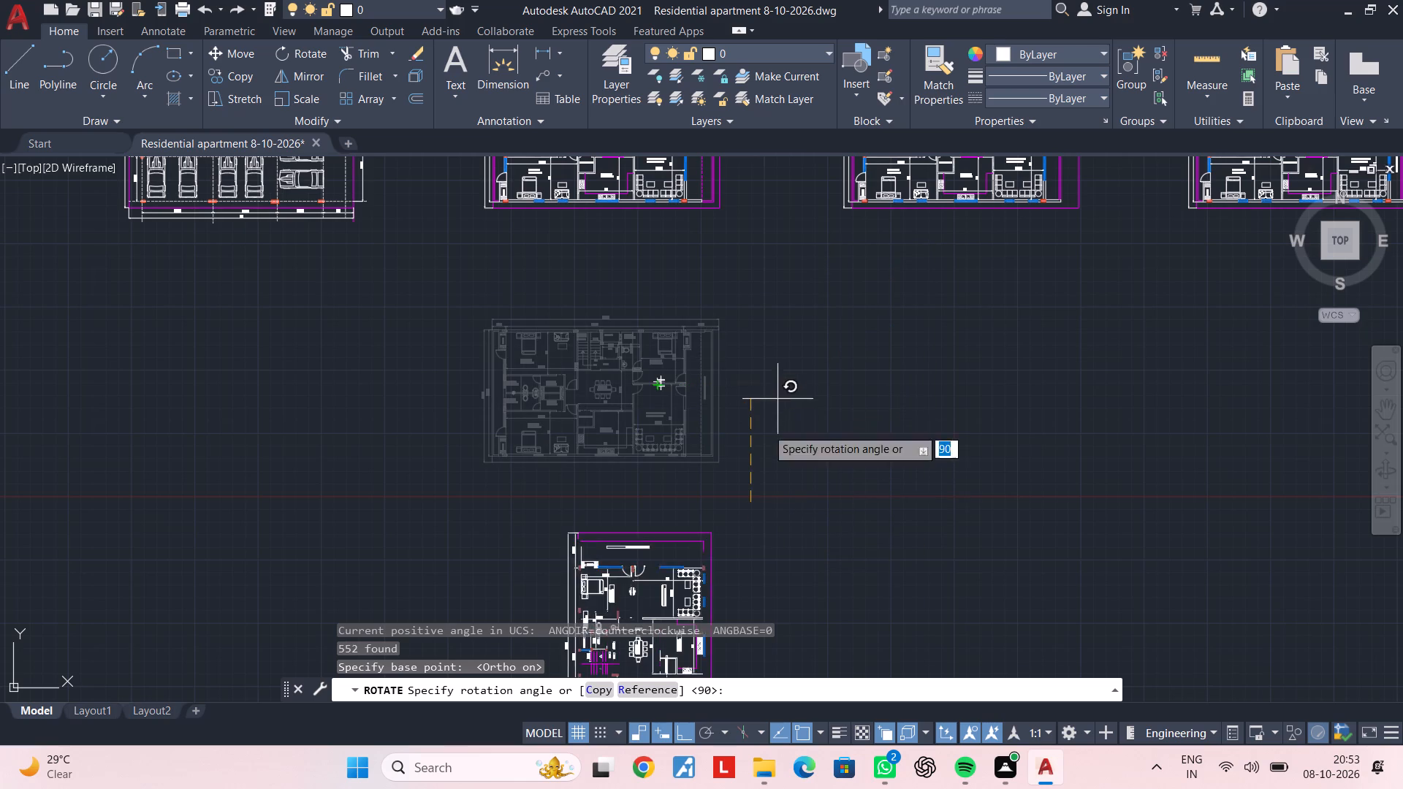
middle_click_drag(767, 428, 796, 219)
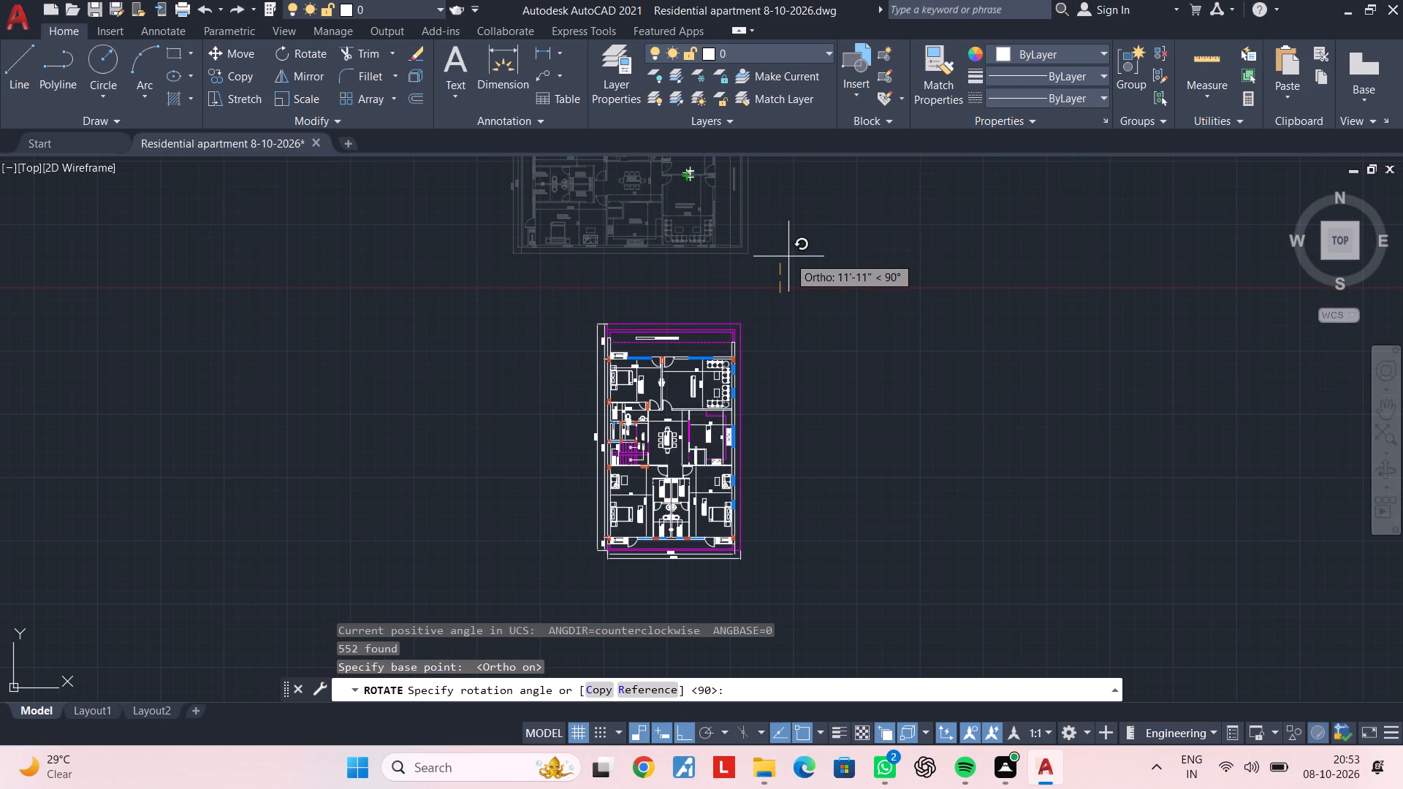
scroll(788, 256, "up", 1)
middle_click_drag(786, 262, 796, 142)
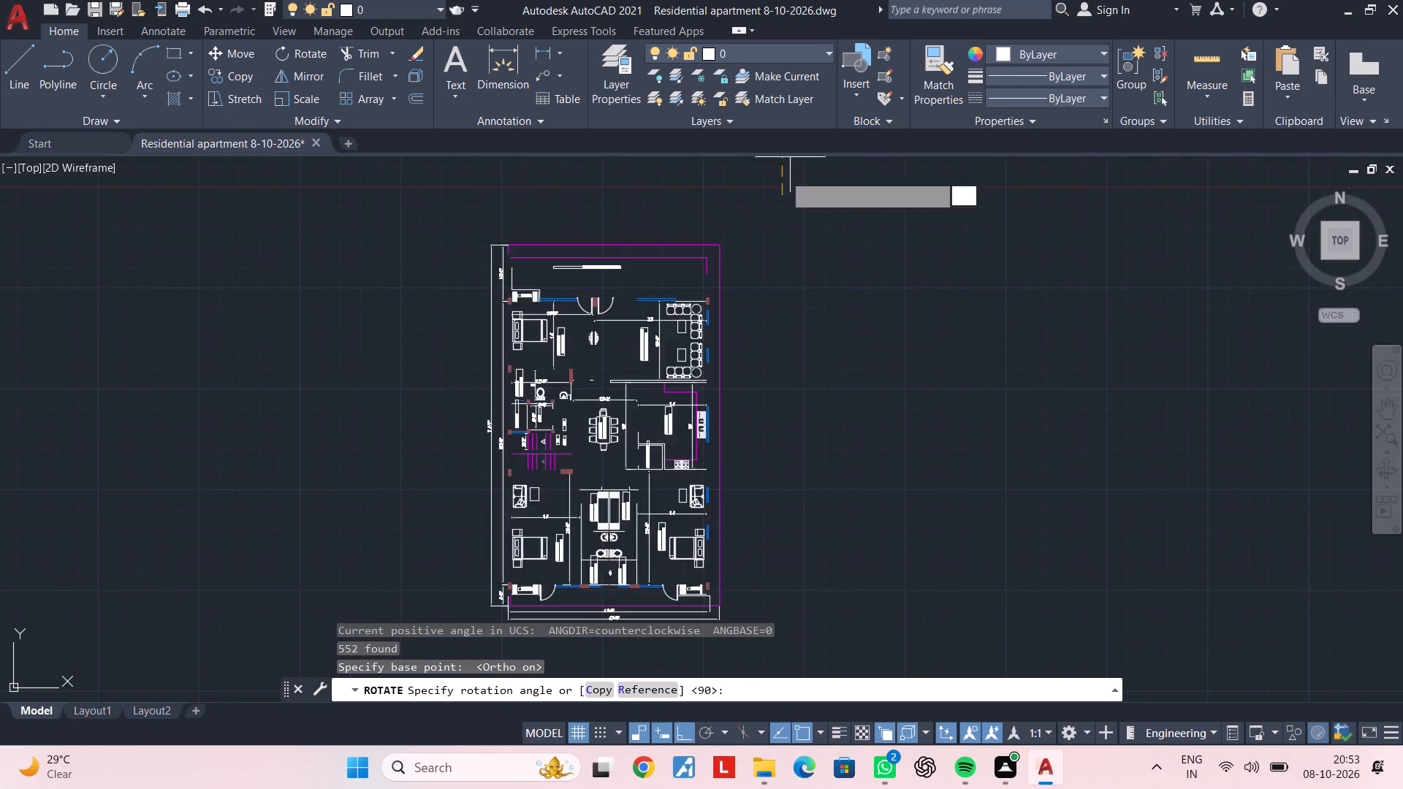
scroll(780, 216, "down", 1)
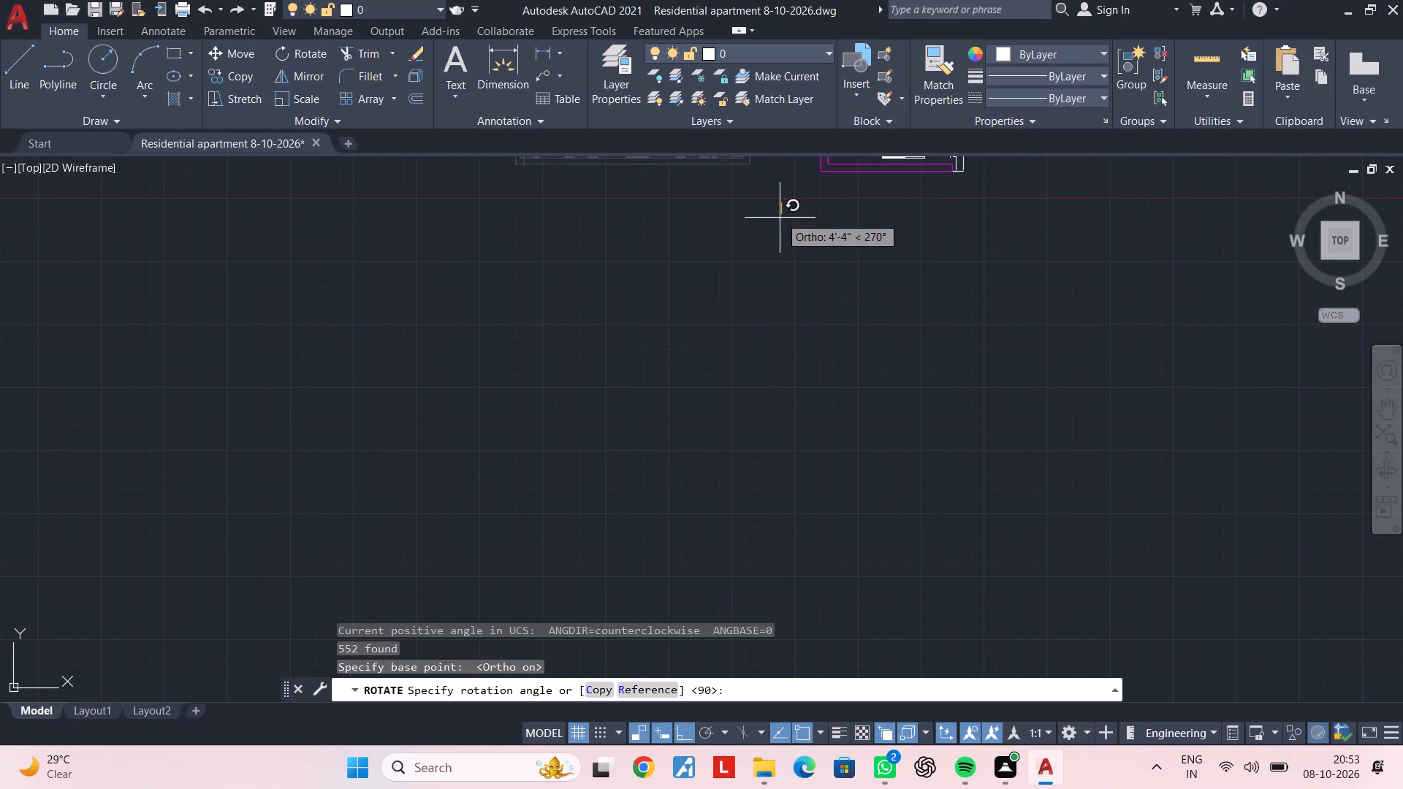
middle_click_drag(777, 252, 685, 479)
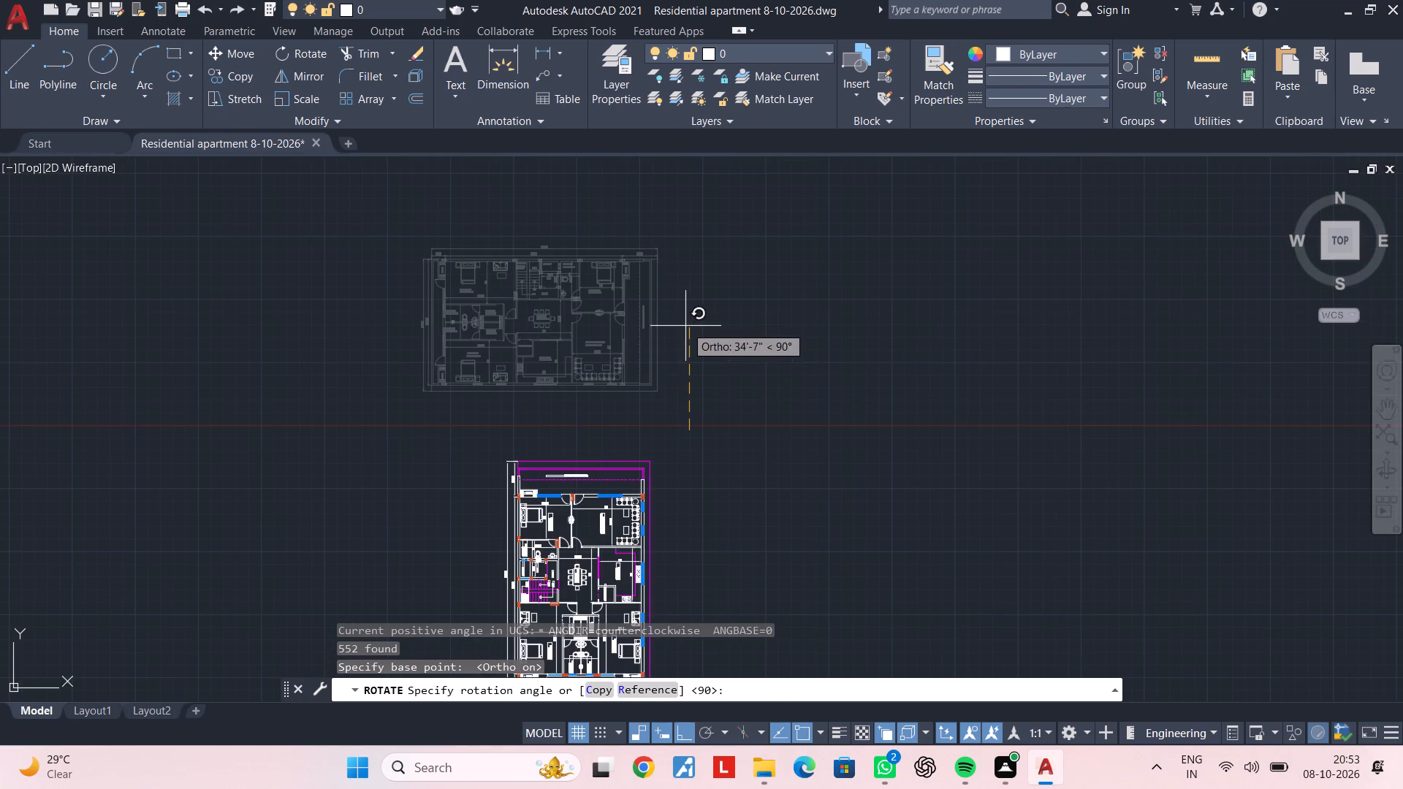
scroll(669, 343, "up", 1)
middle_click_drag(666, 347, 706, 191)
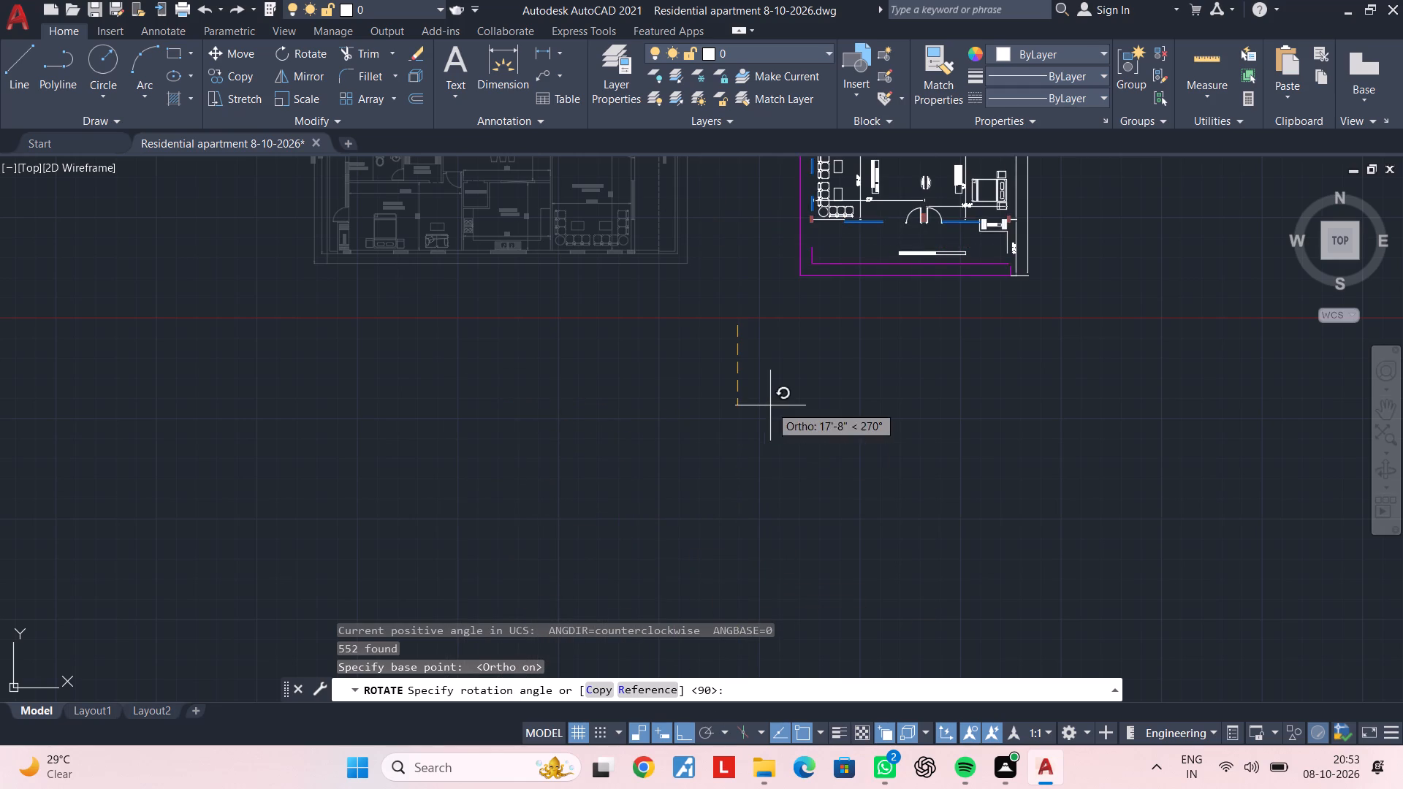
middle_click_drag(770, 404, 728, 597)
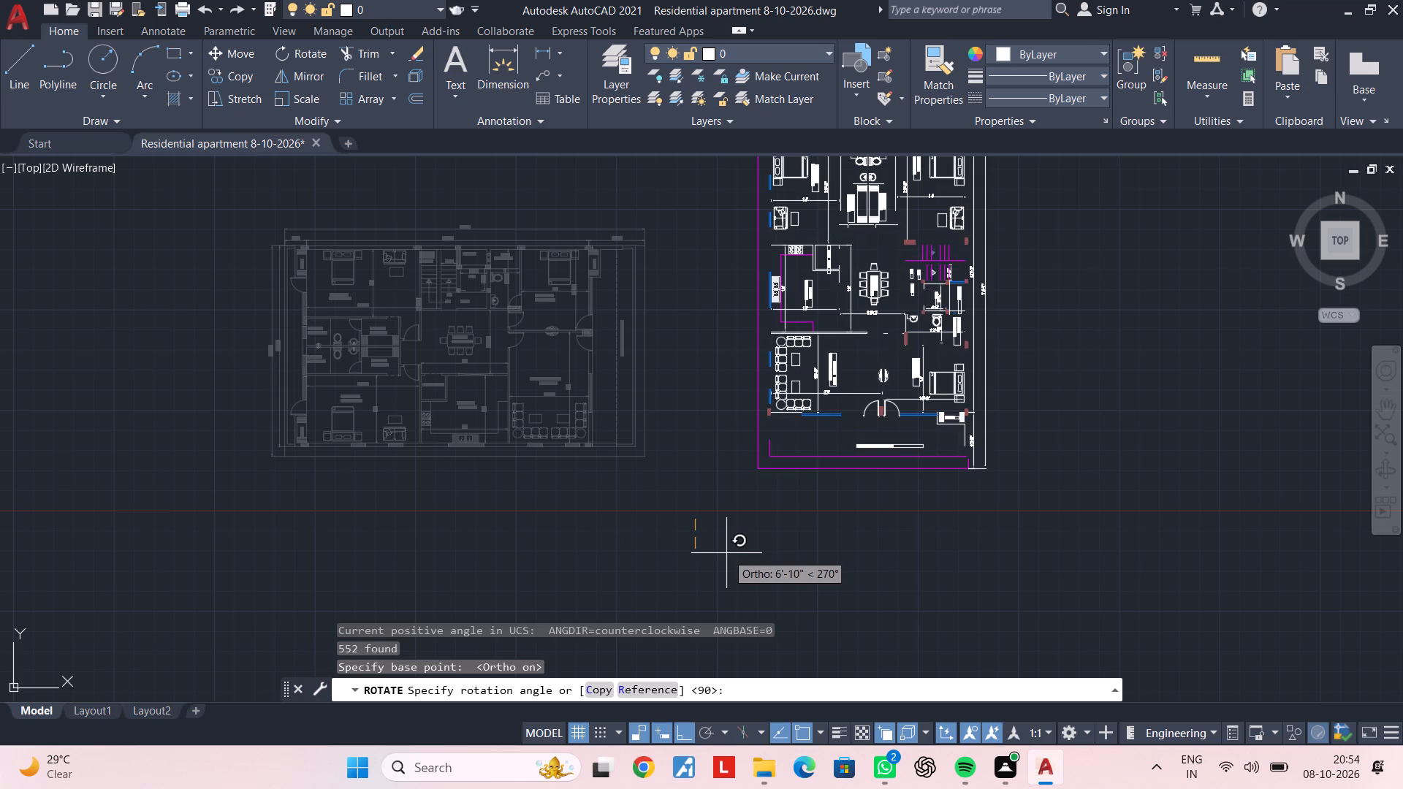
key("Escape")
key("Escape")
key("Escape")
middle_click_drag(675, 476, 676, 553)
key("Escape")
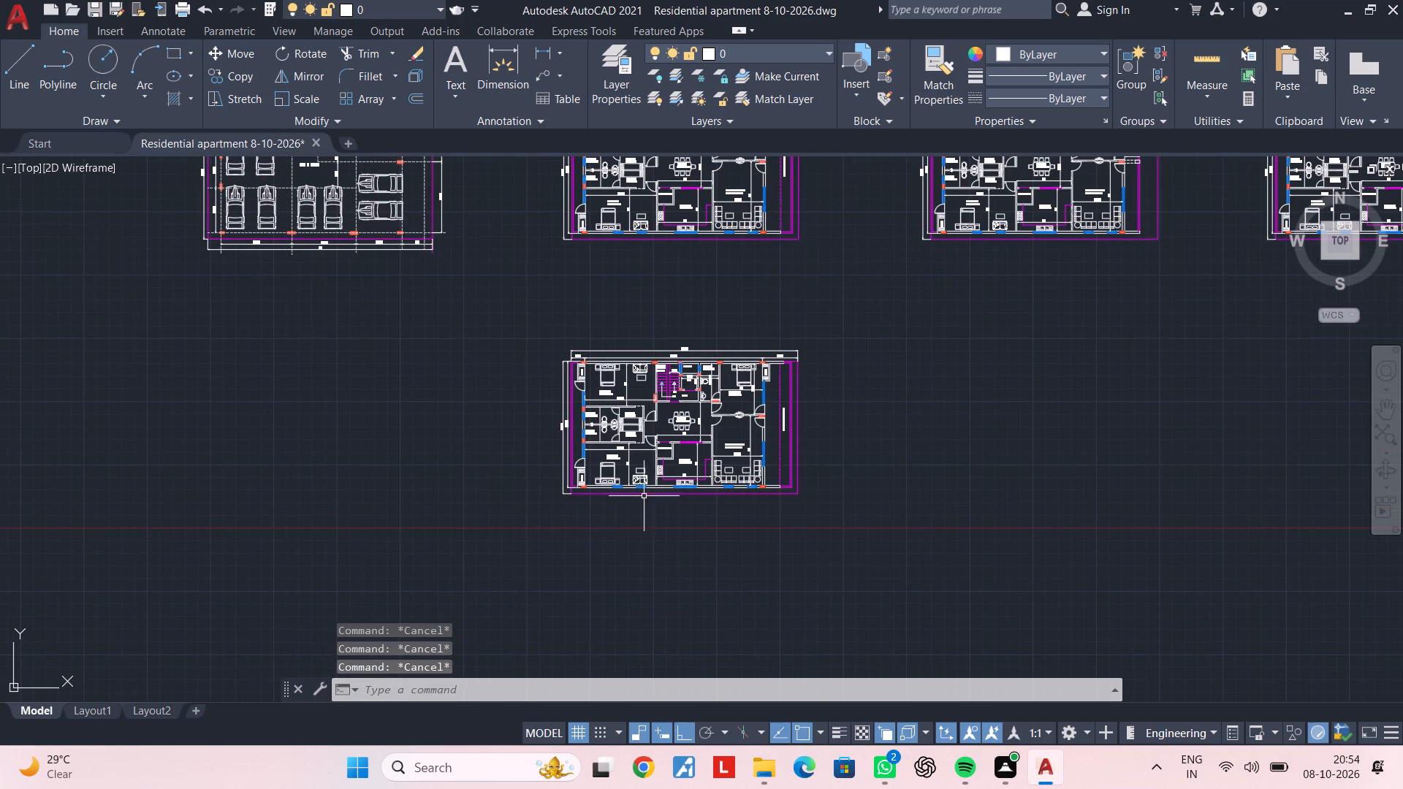
Delete the complete floor plan copy from the area below the row.
key("Escape")
left_click(514, 333)
left_click(848, 511)
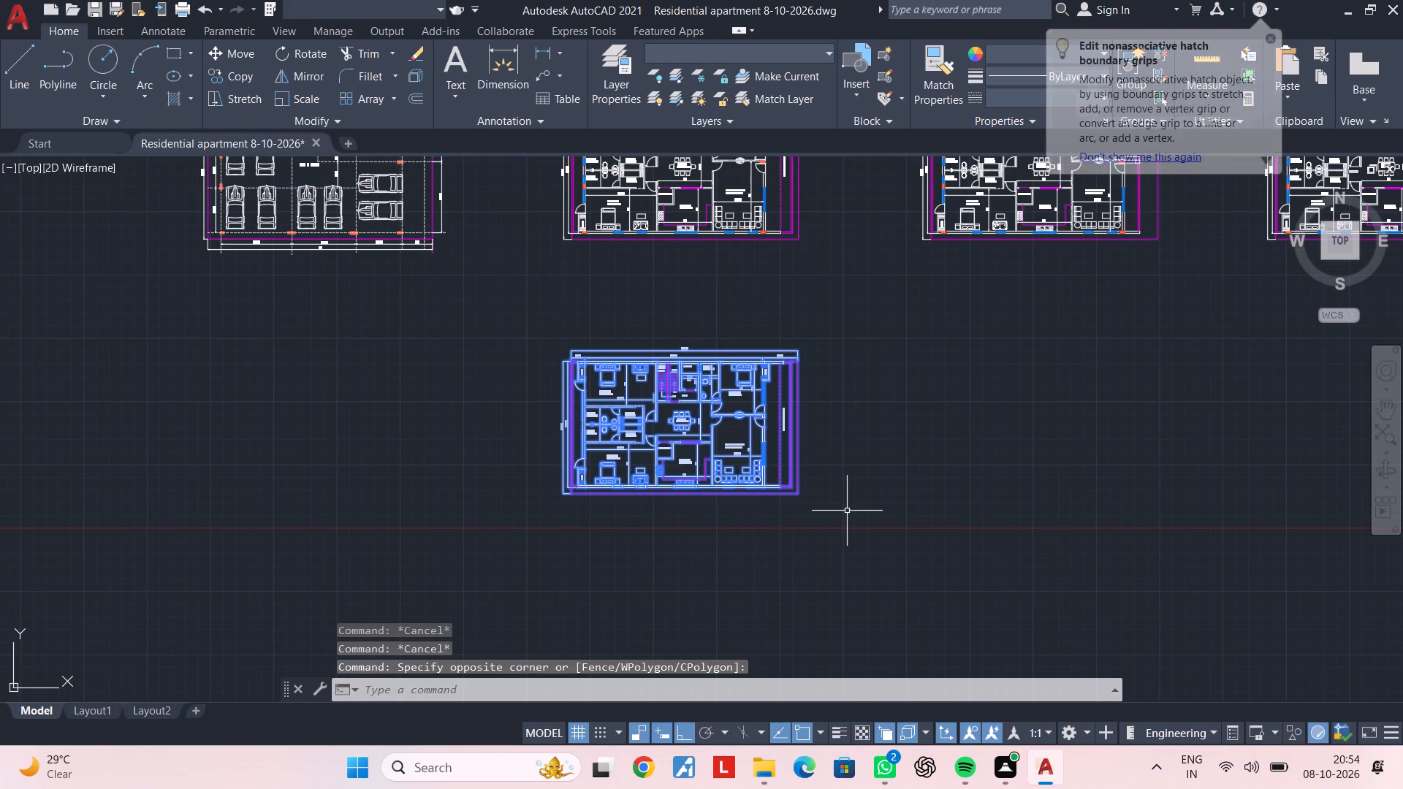
key("Delete")
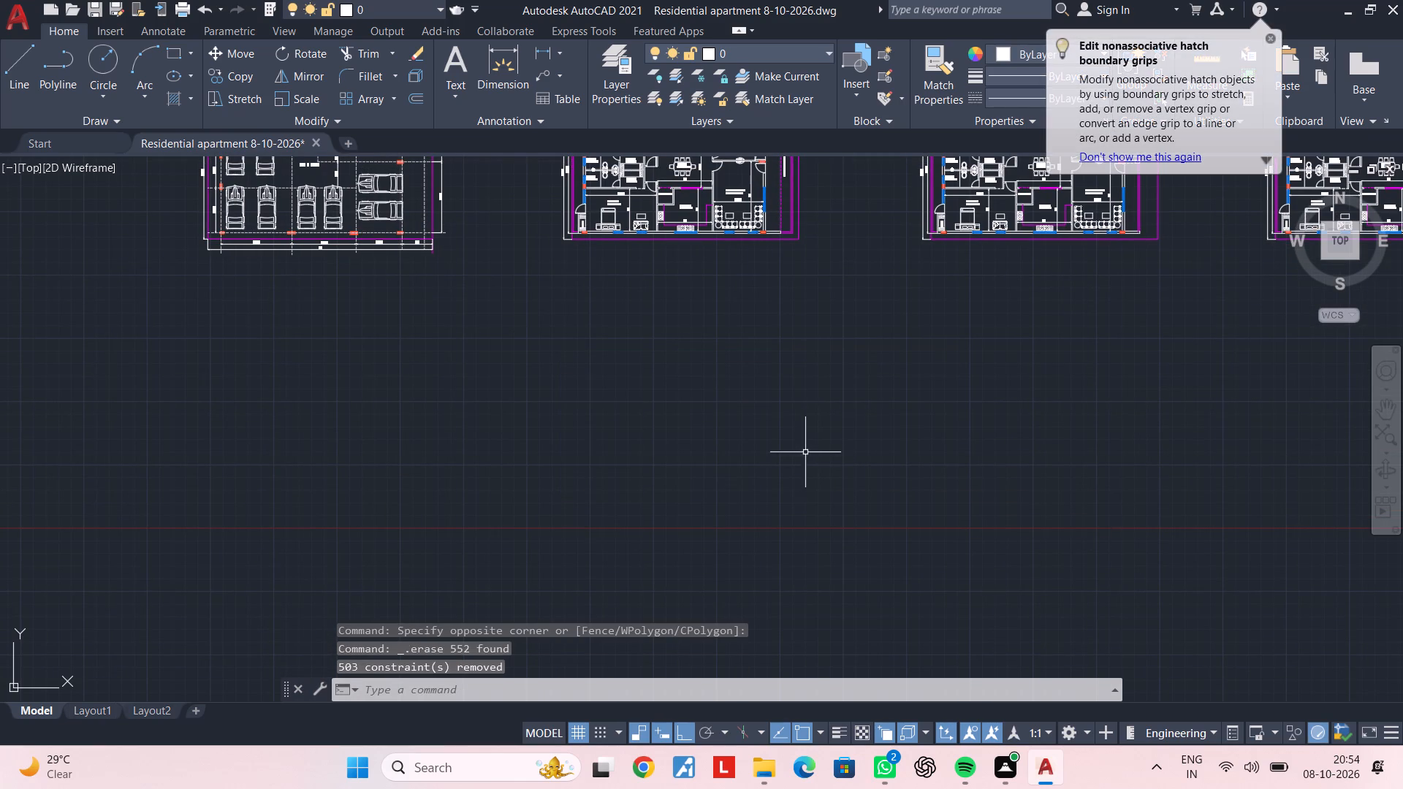
left_click(1271, 40)
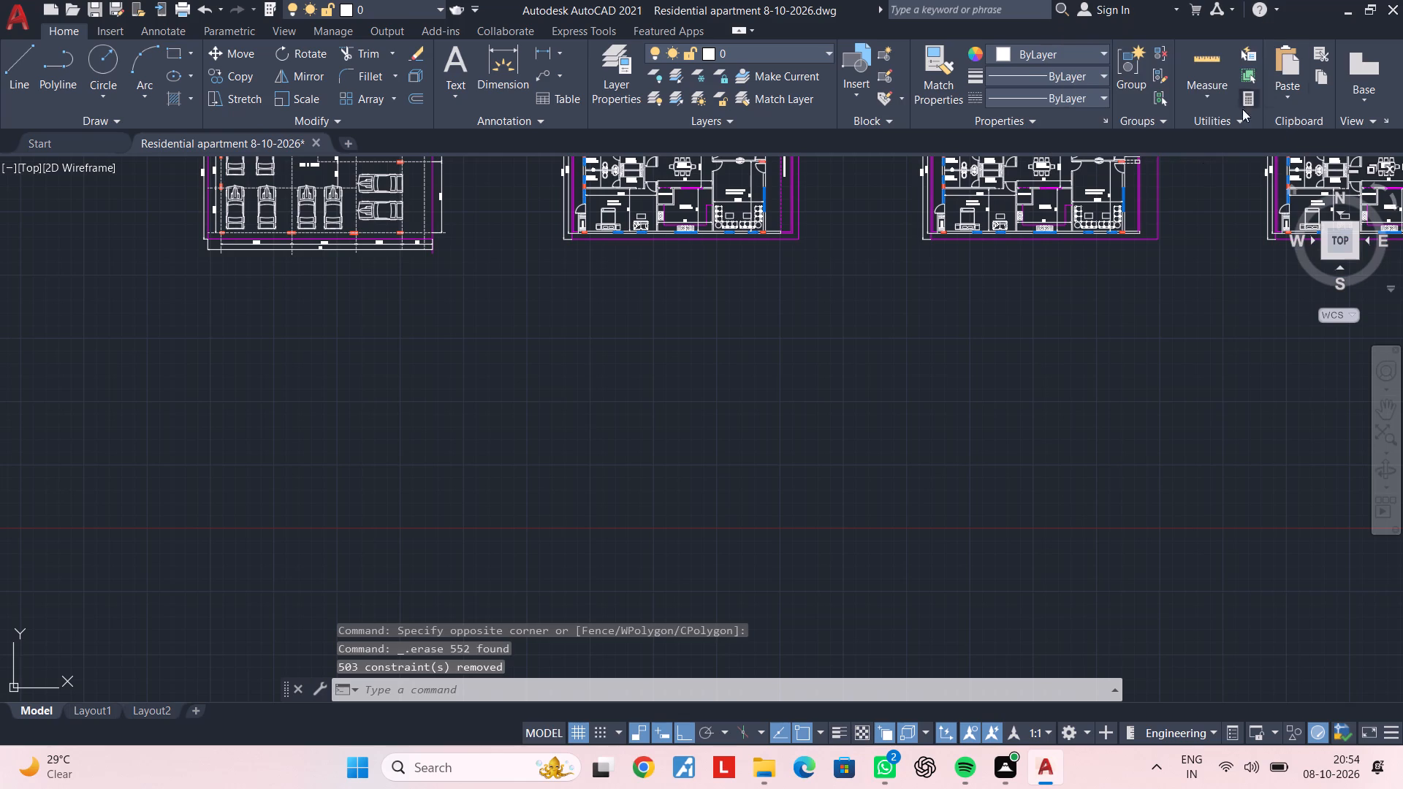
key("Escape")
key("Escape")
key("Escape")
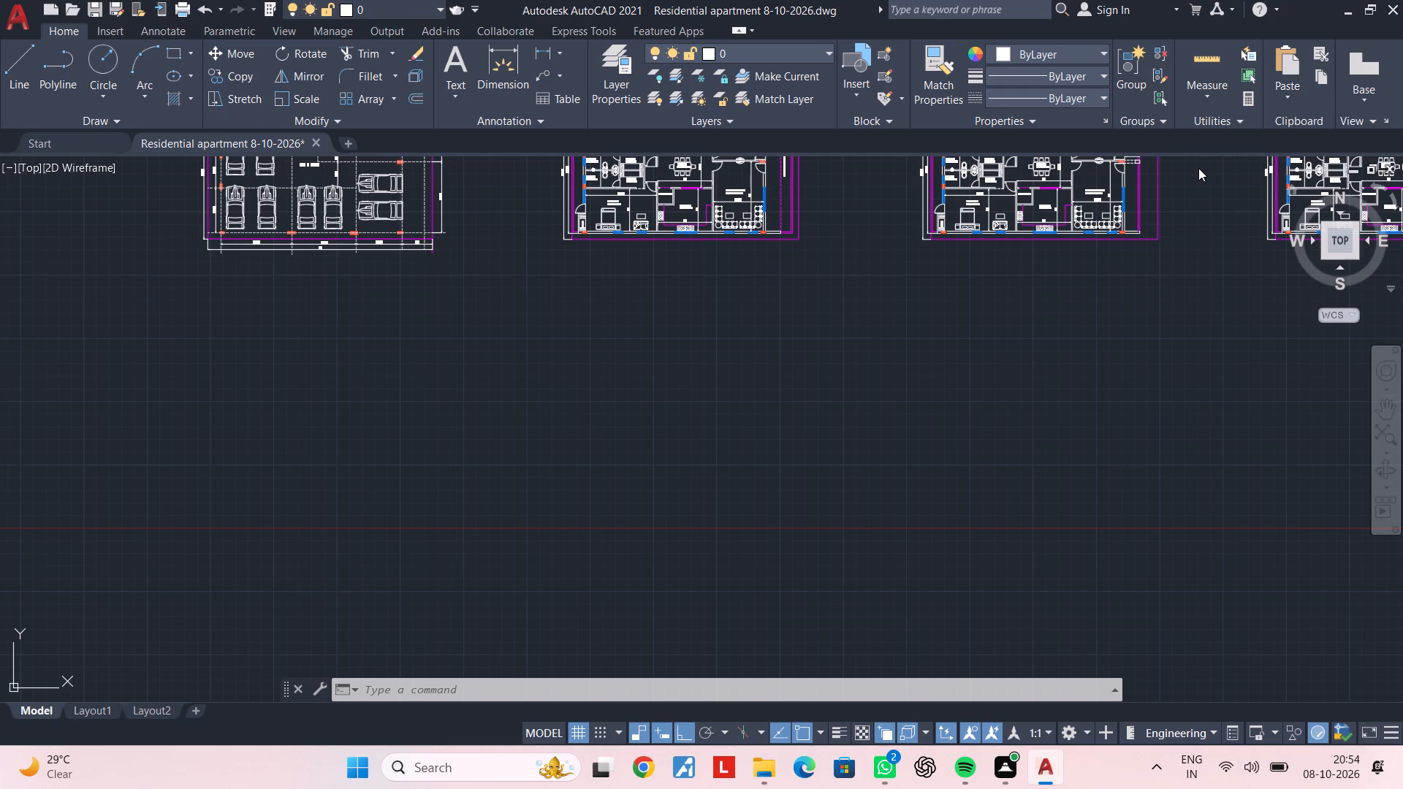
key("Escape")
key("Escape")
key("Escape")
key("Escape")
key("Escape")
key("Escape")
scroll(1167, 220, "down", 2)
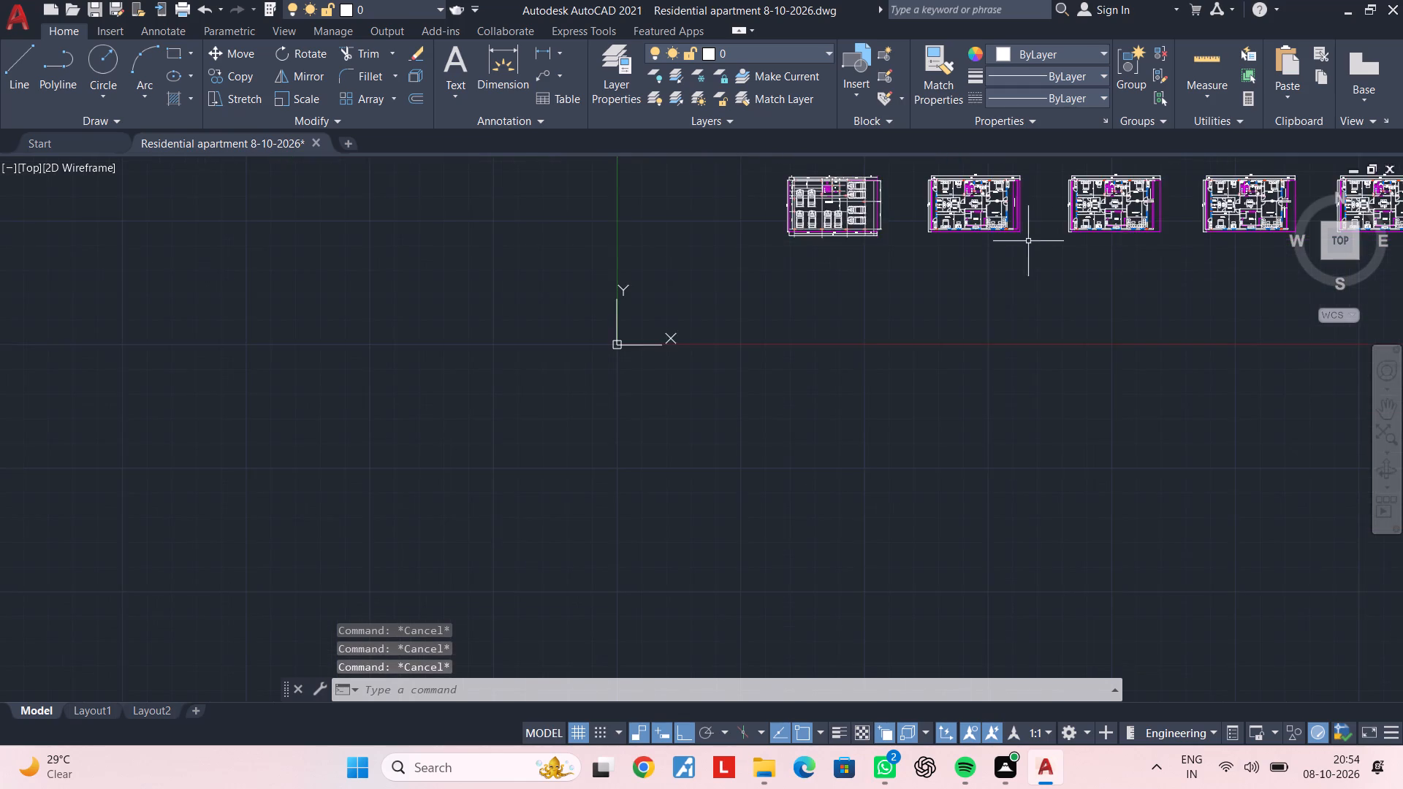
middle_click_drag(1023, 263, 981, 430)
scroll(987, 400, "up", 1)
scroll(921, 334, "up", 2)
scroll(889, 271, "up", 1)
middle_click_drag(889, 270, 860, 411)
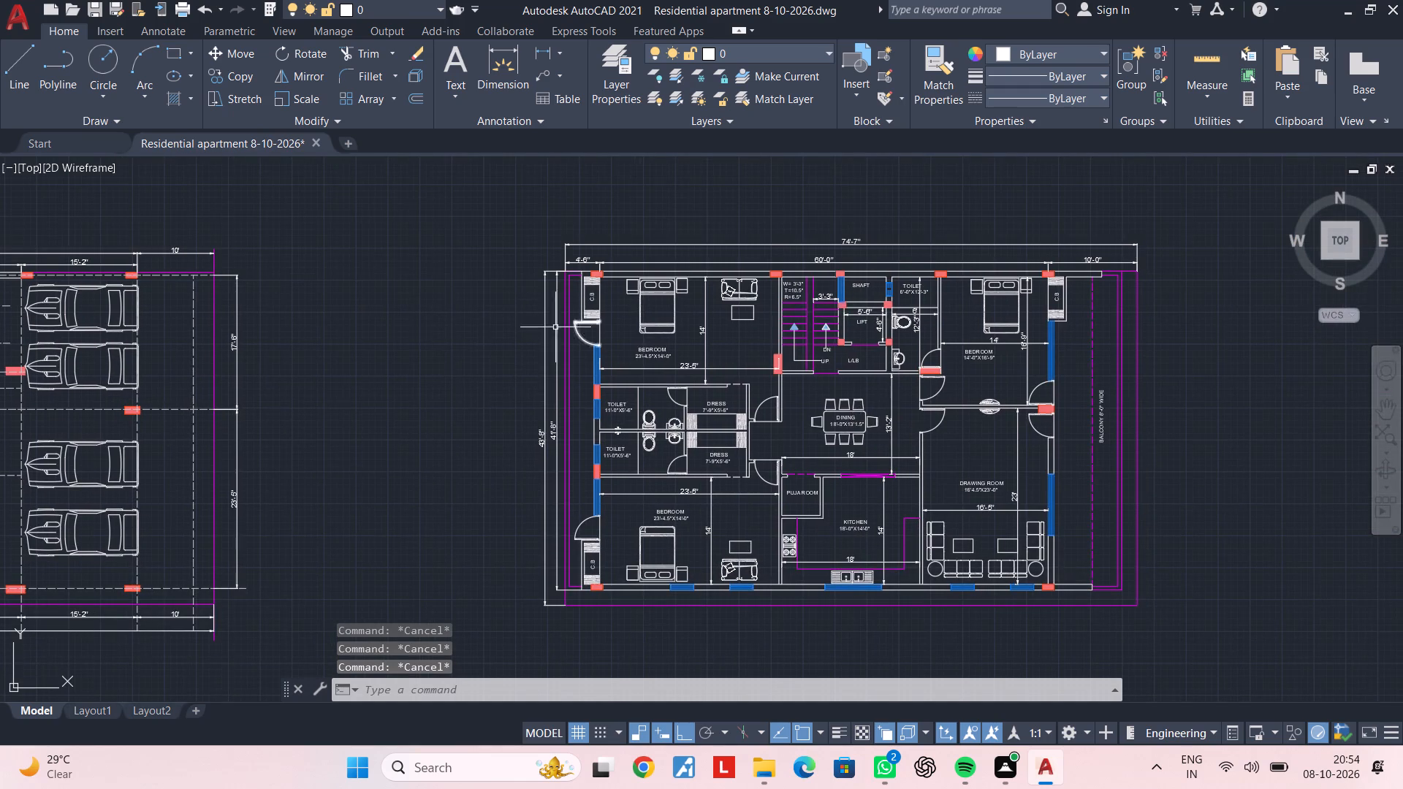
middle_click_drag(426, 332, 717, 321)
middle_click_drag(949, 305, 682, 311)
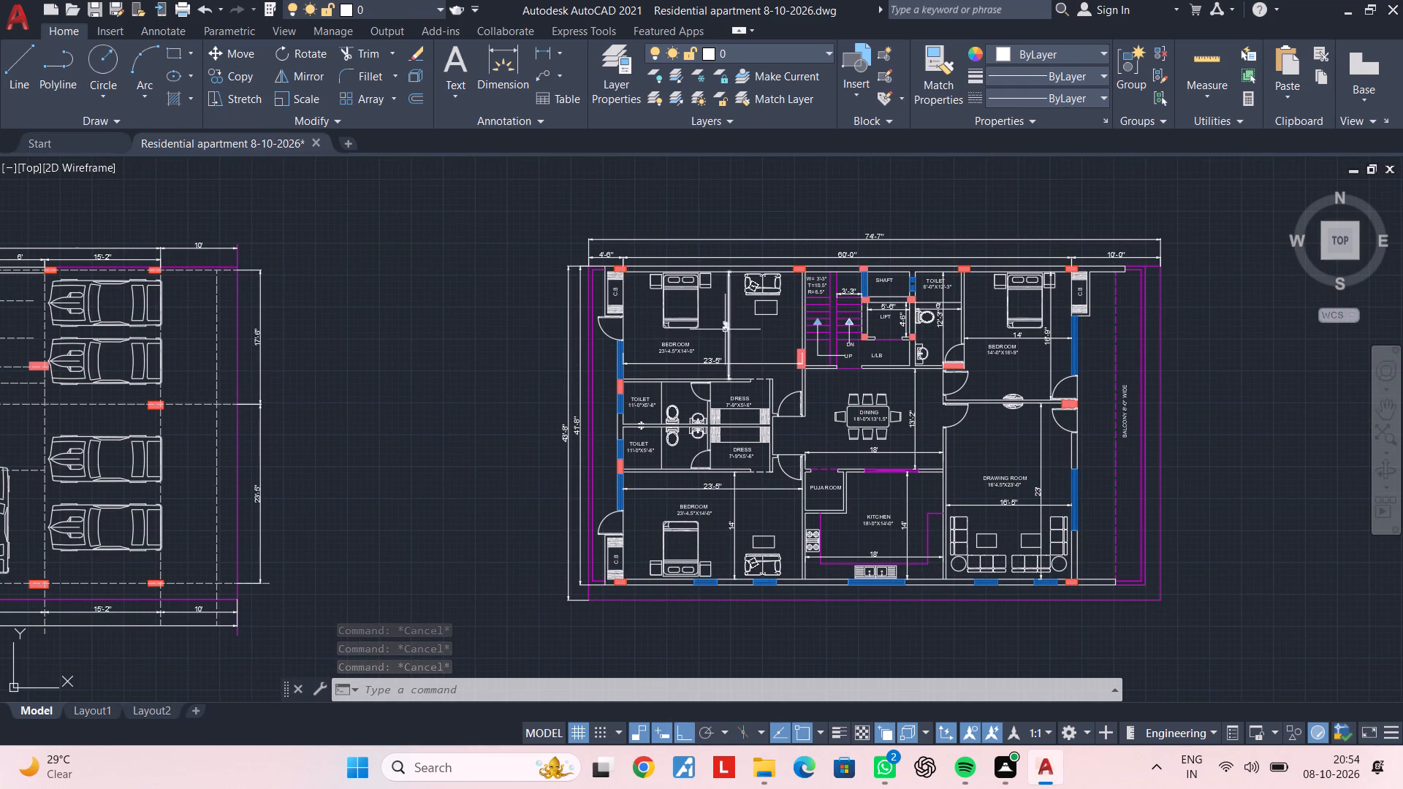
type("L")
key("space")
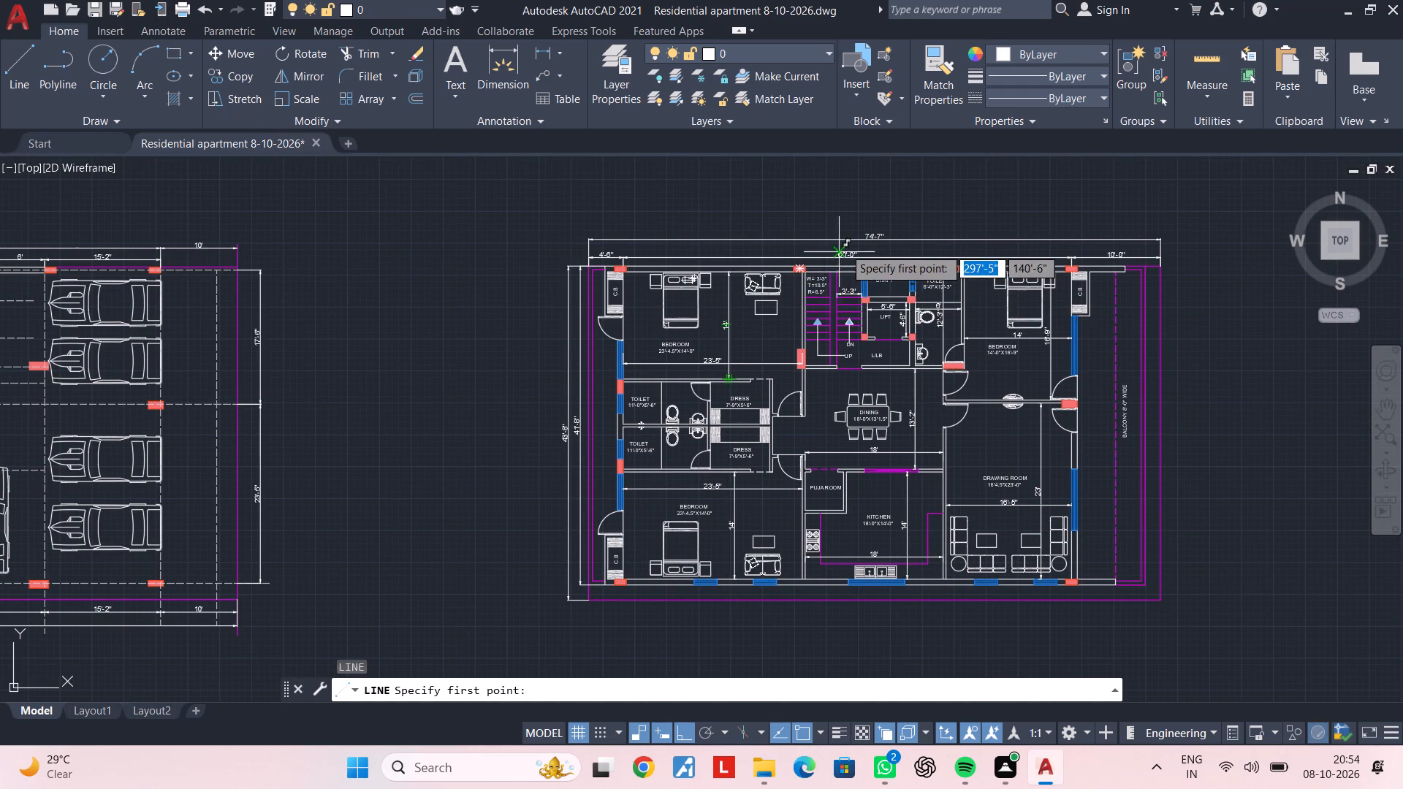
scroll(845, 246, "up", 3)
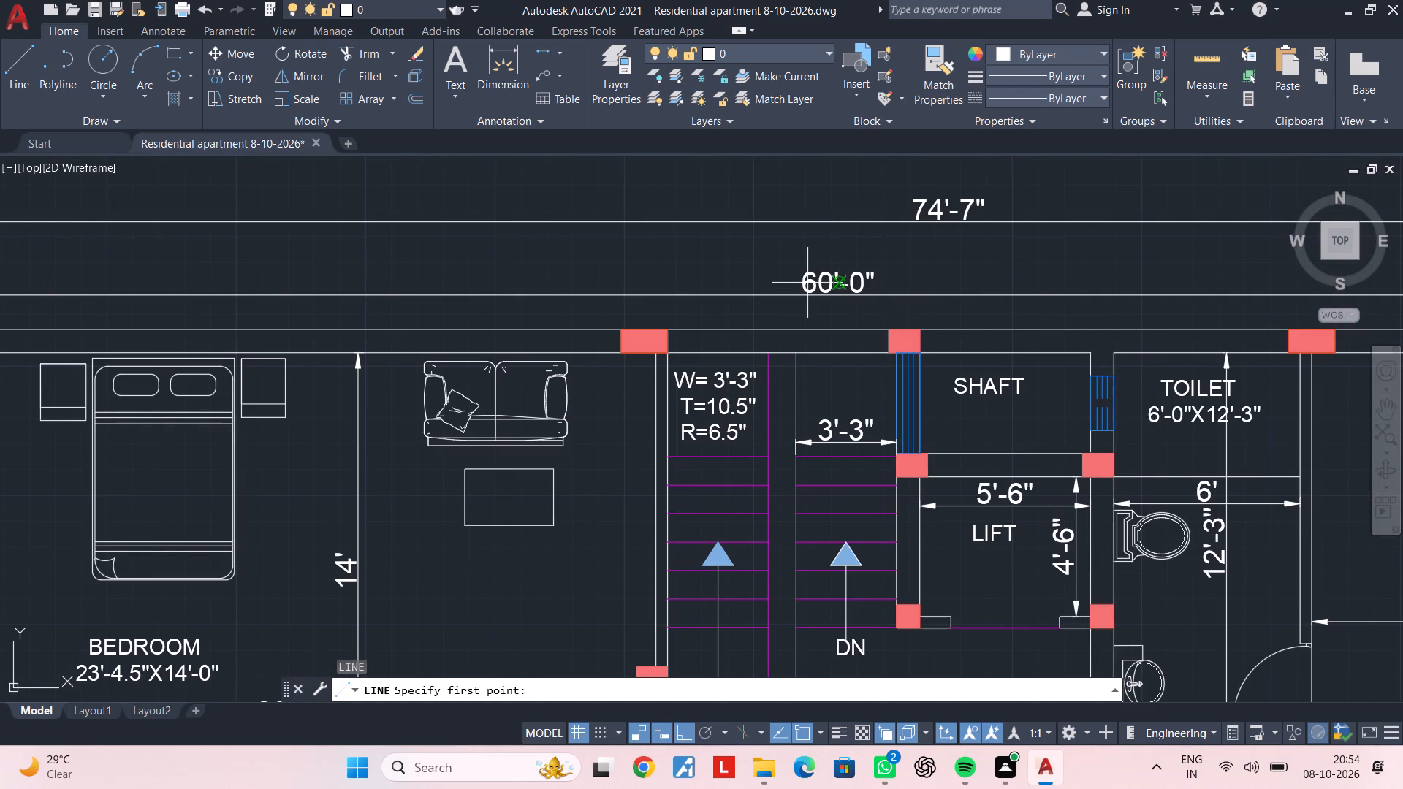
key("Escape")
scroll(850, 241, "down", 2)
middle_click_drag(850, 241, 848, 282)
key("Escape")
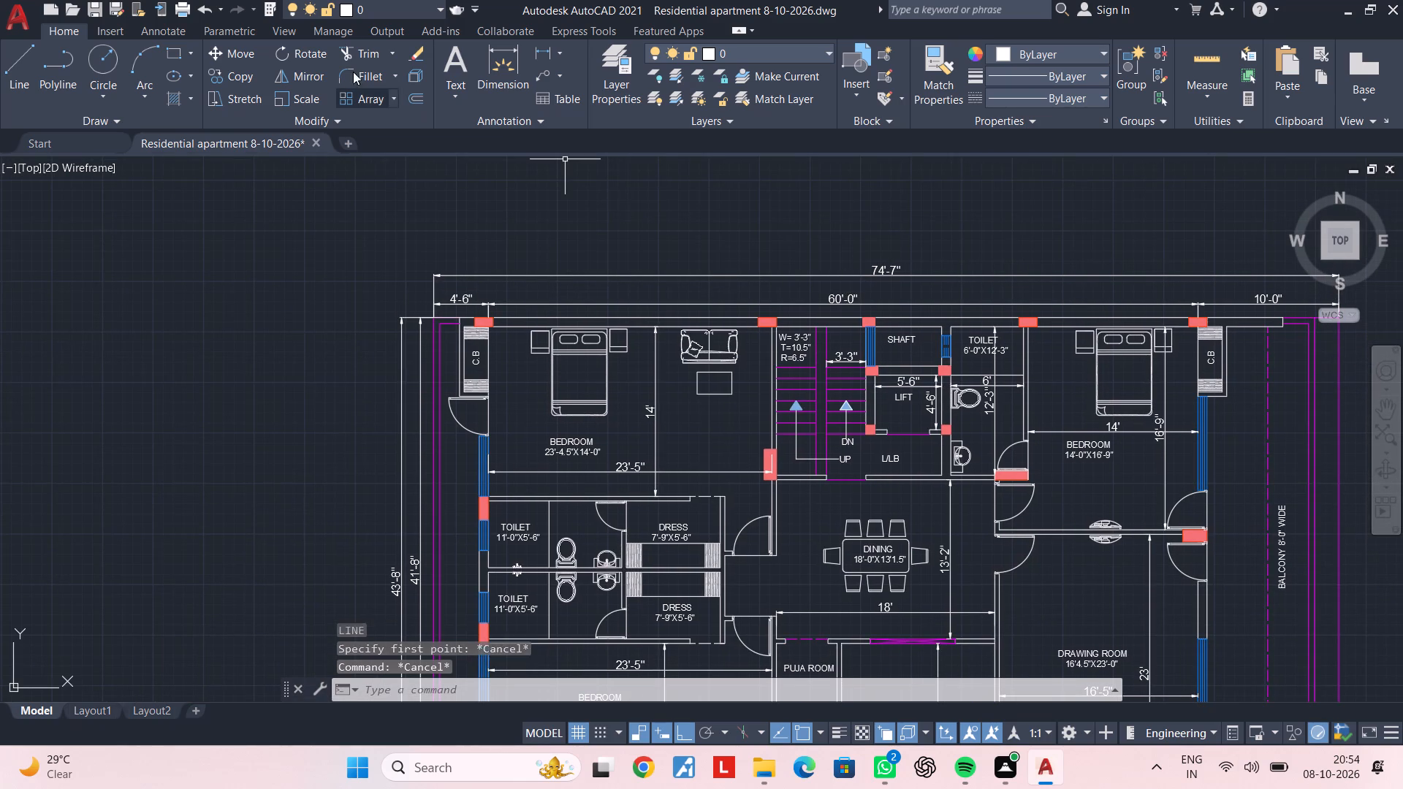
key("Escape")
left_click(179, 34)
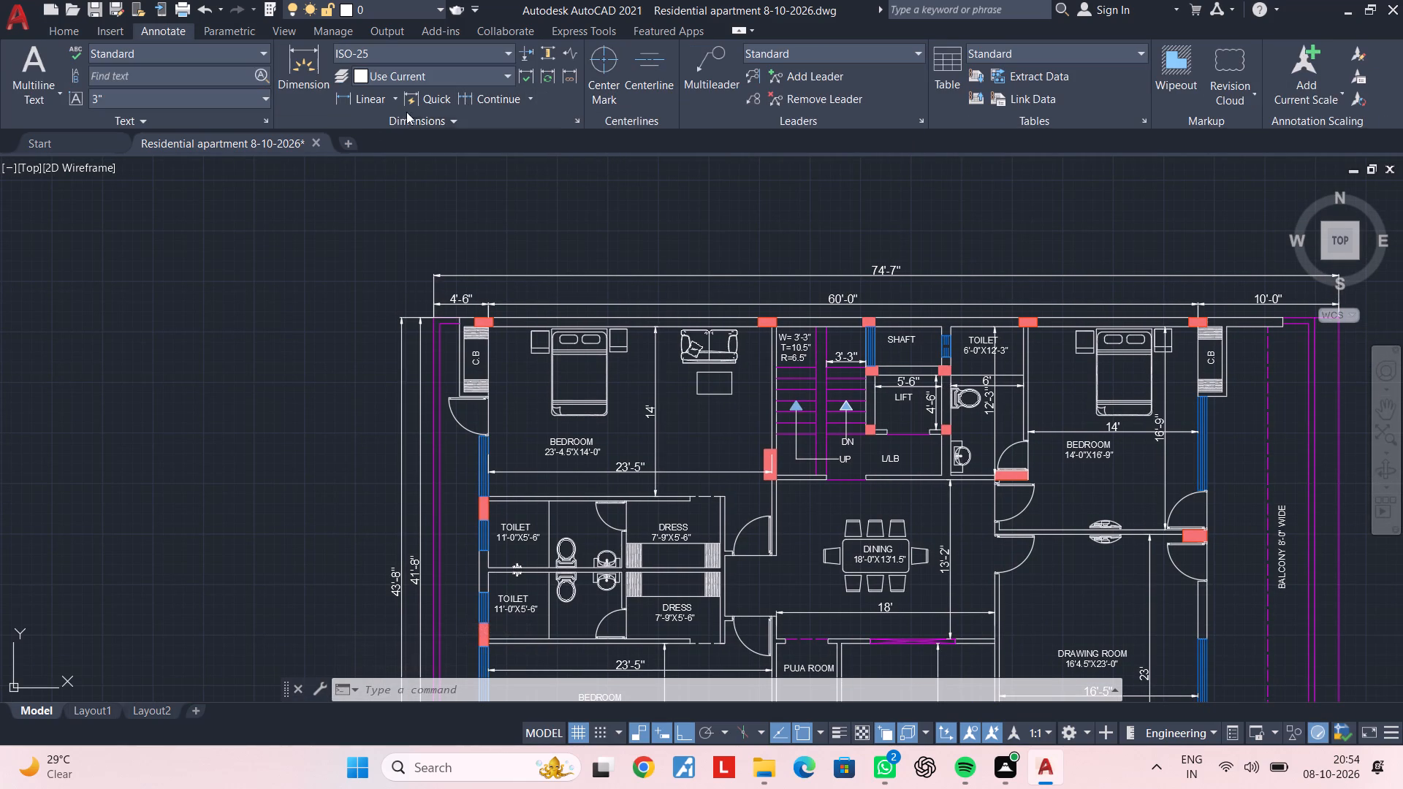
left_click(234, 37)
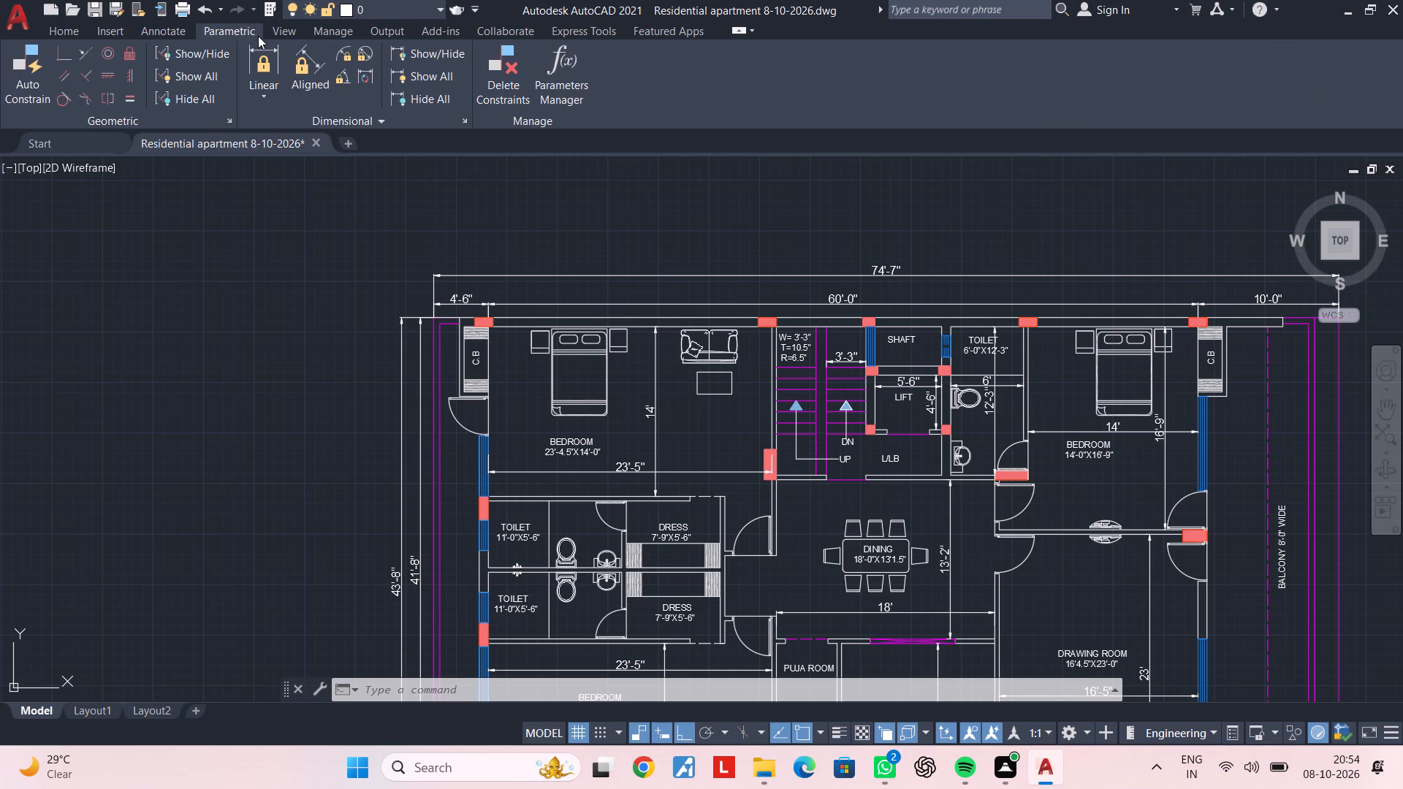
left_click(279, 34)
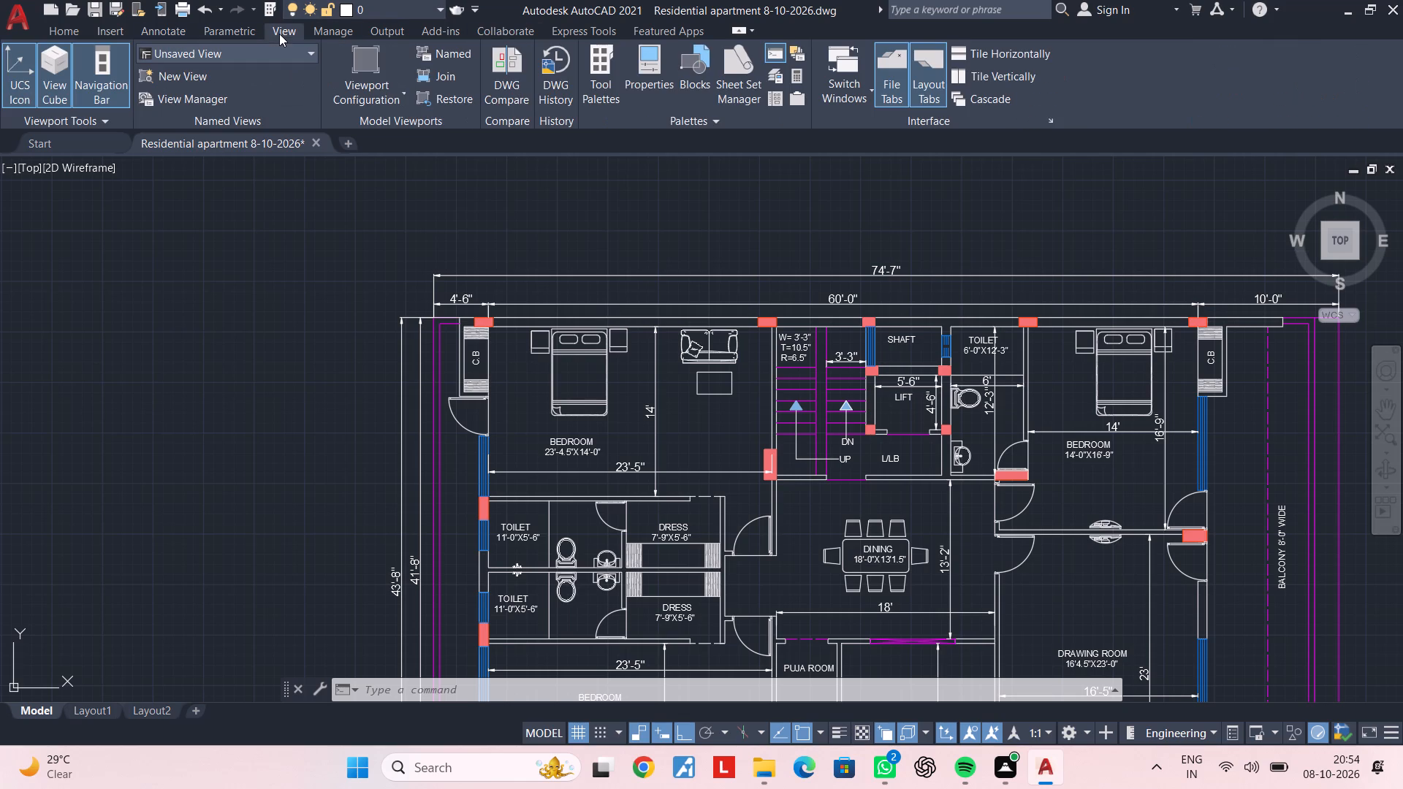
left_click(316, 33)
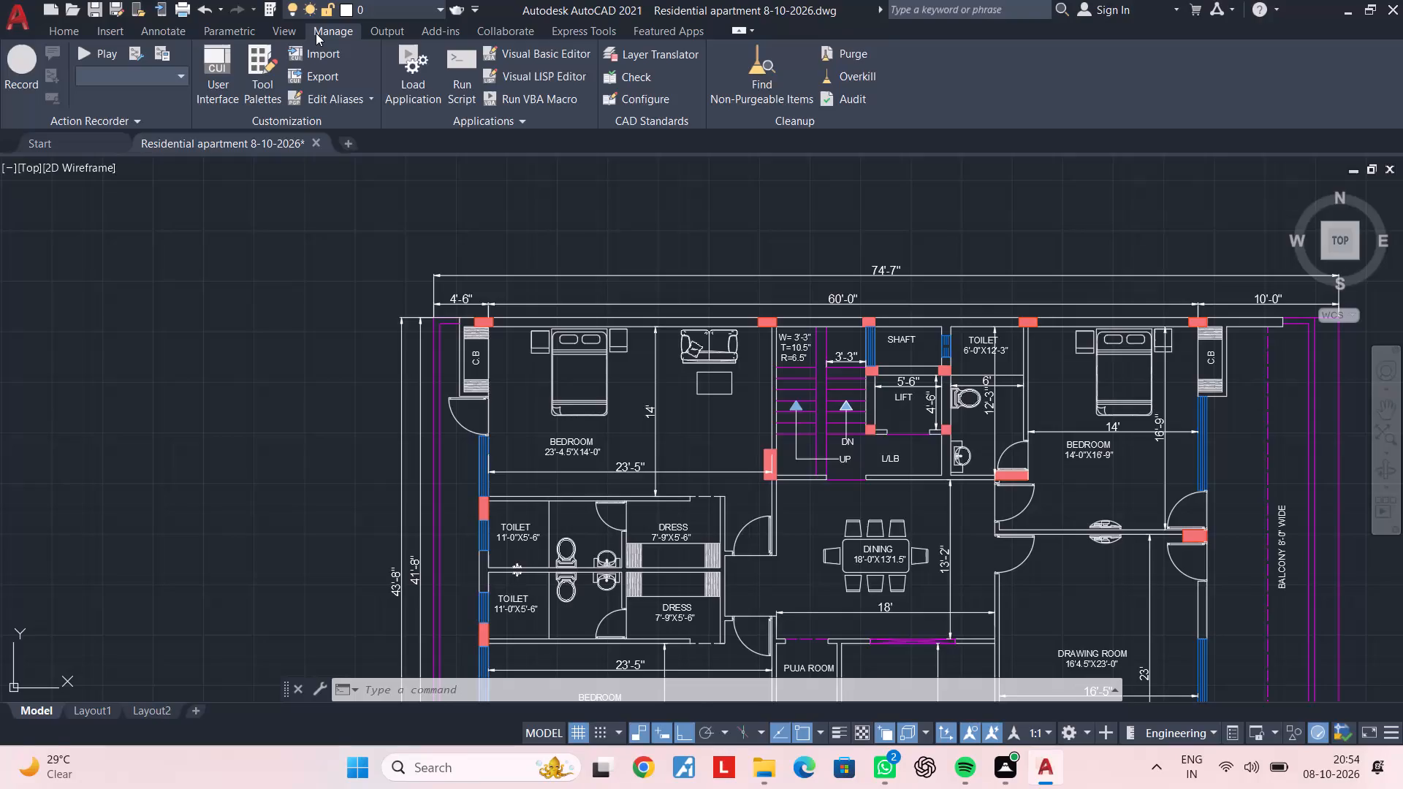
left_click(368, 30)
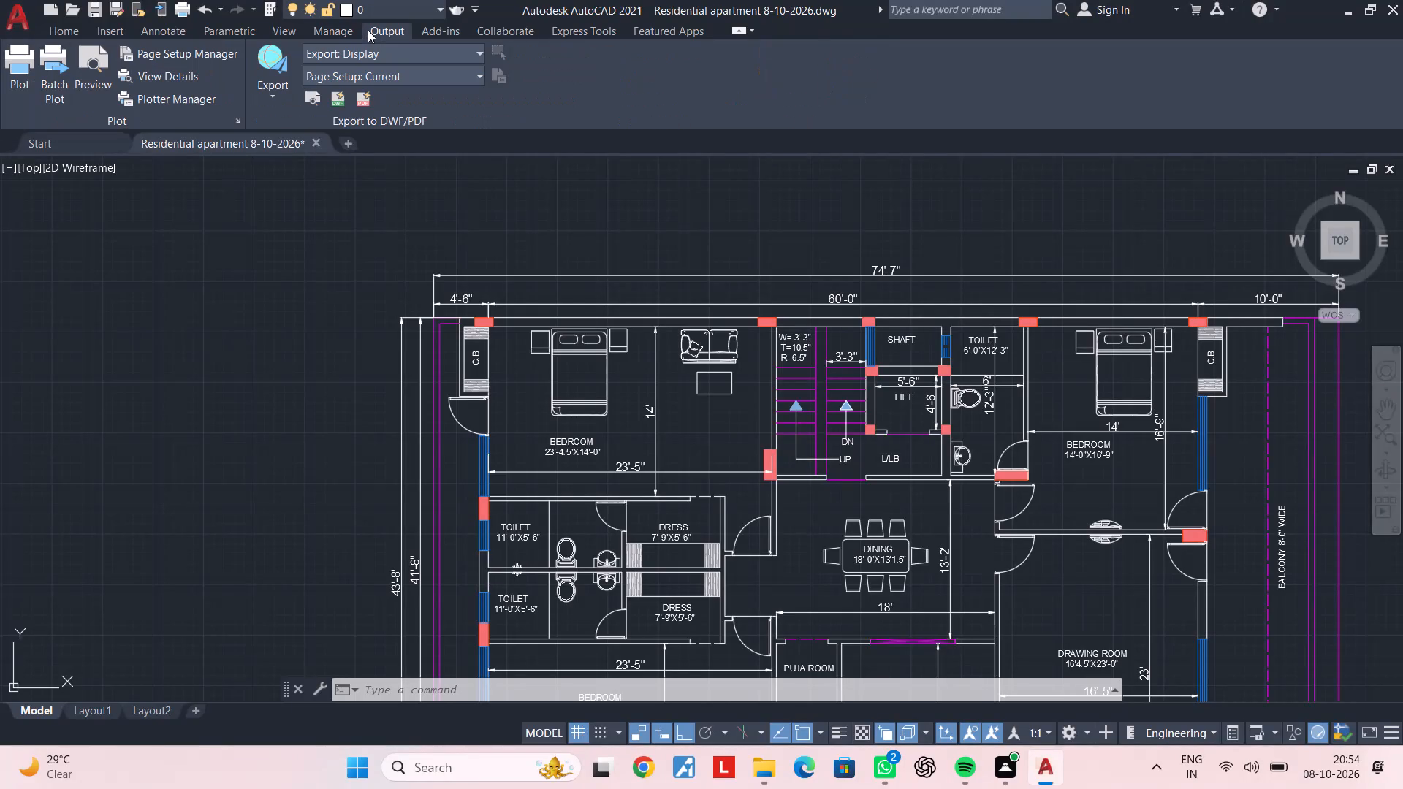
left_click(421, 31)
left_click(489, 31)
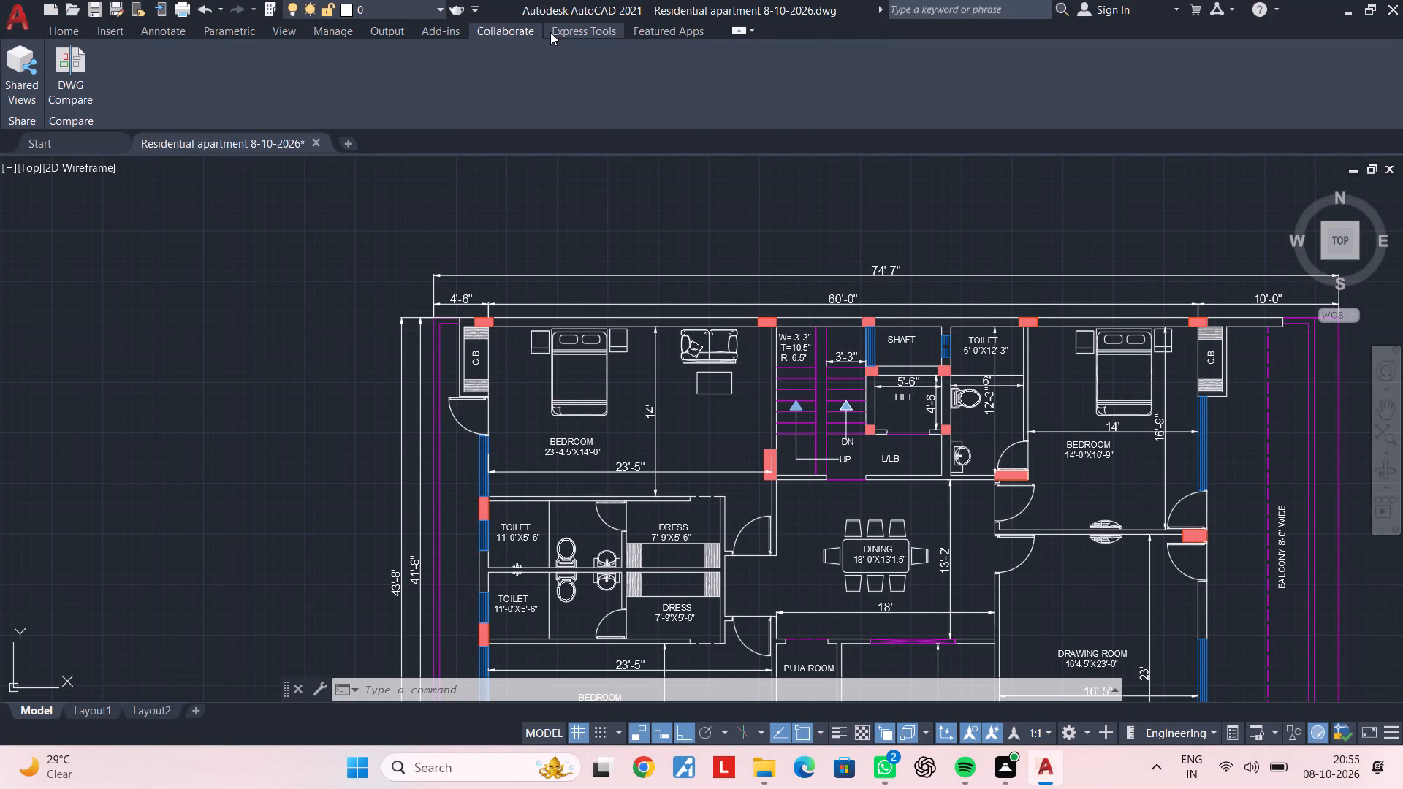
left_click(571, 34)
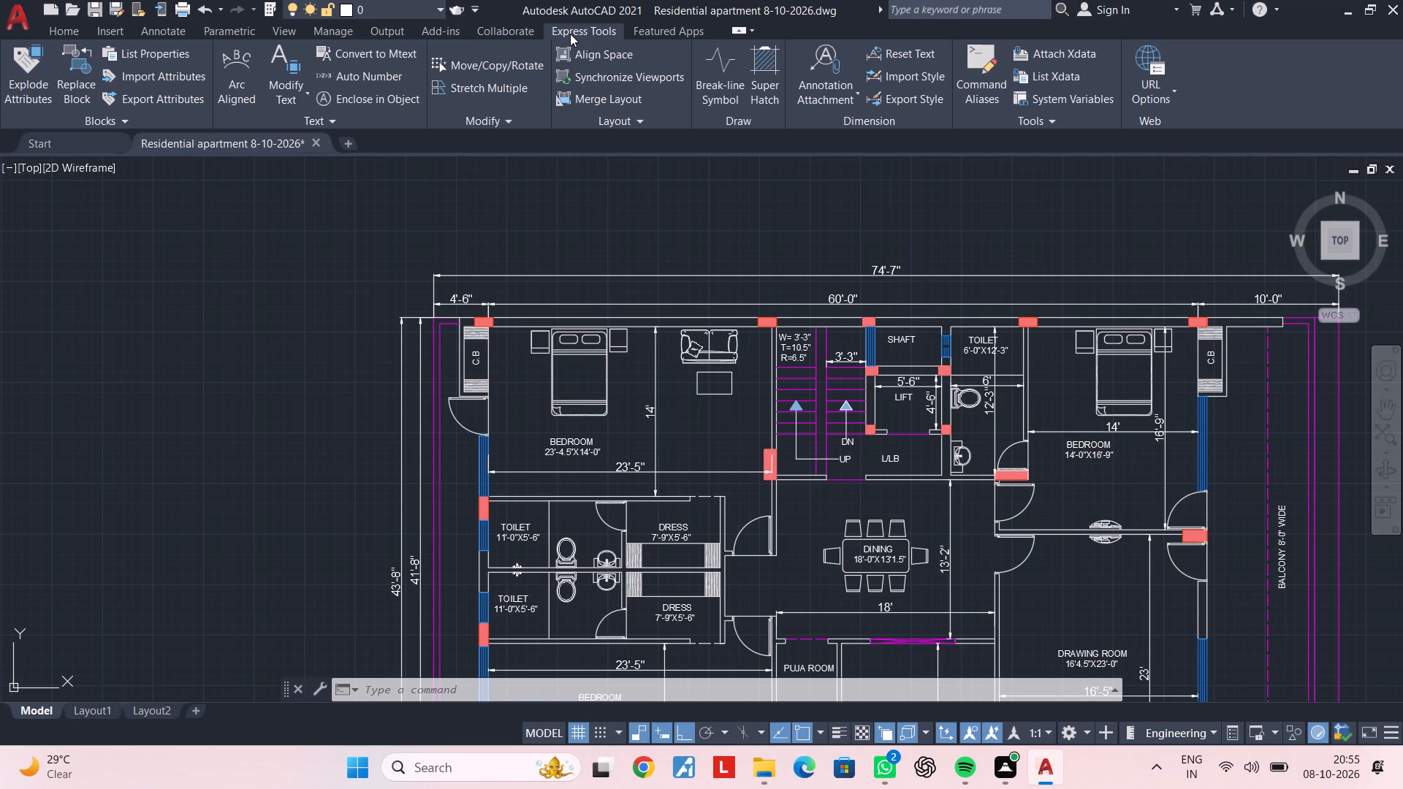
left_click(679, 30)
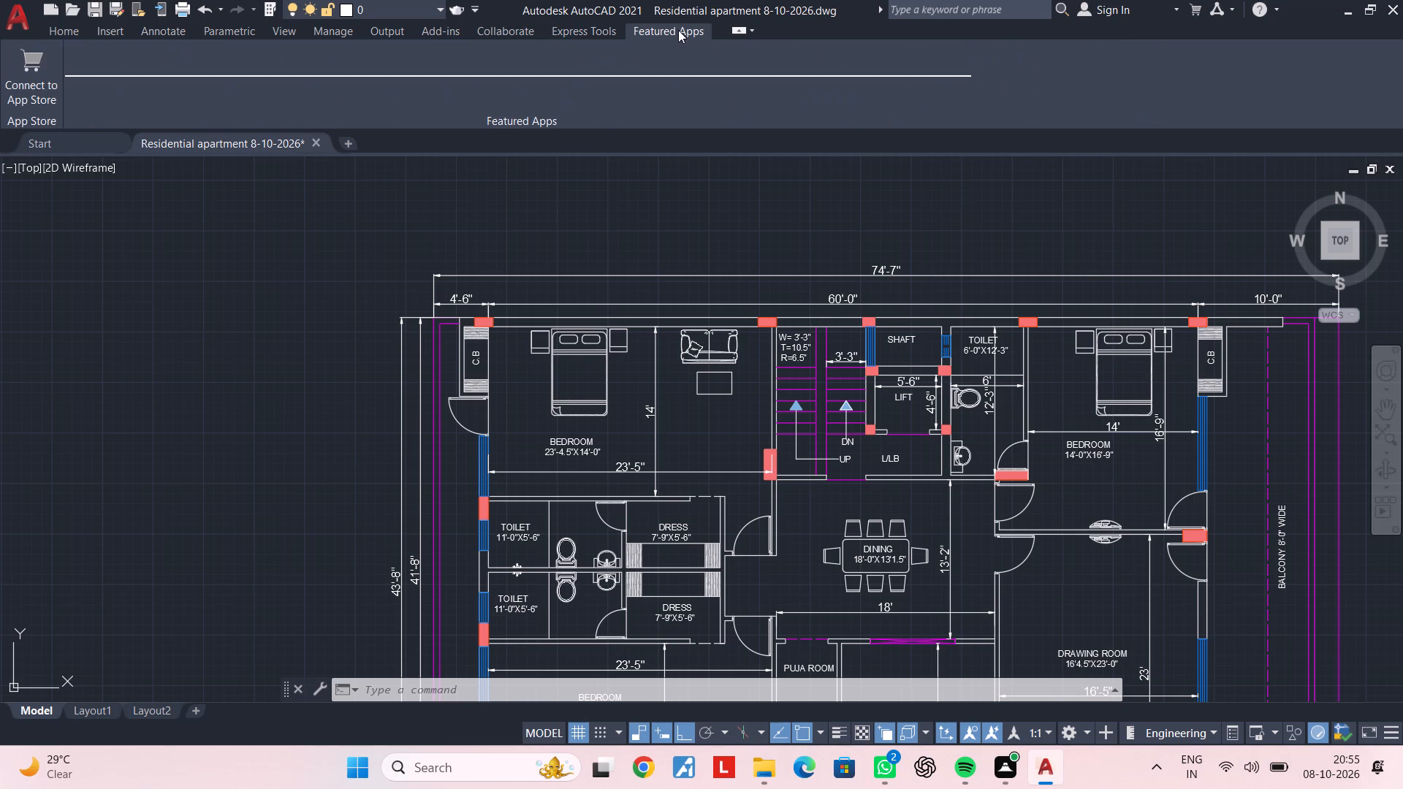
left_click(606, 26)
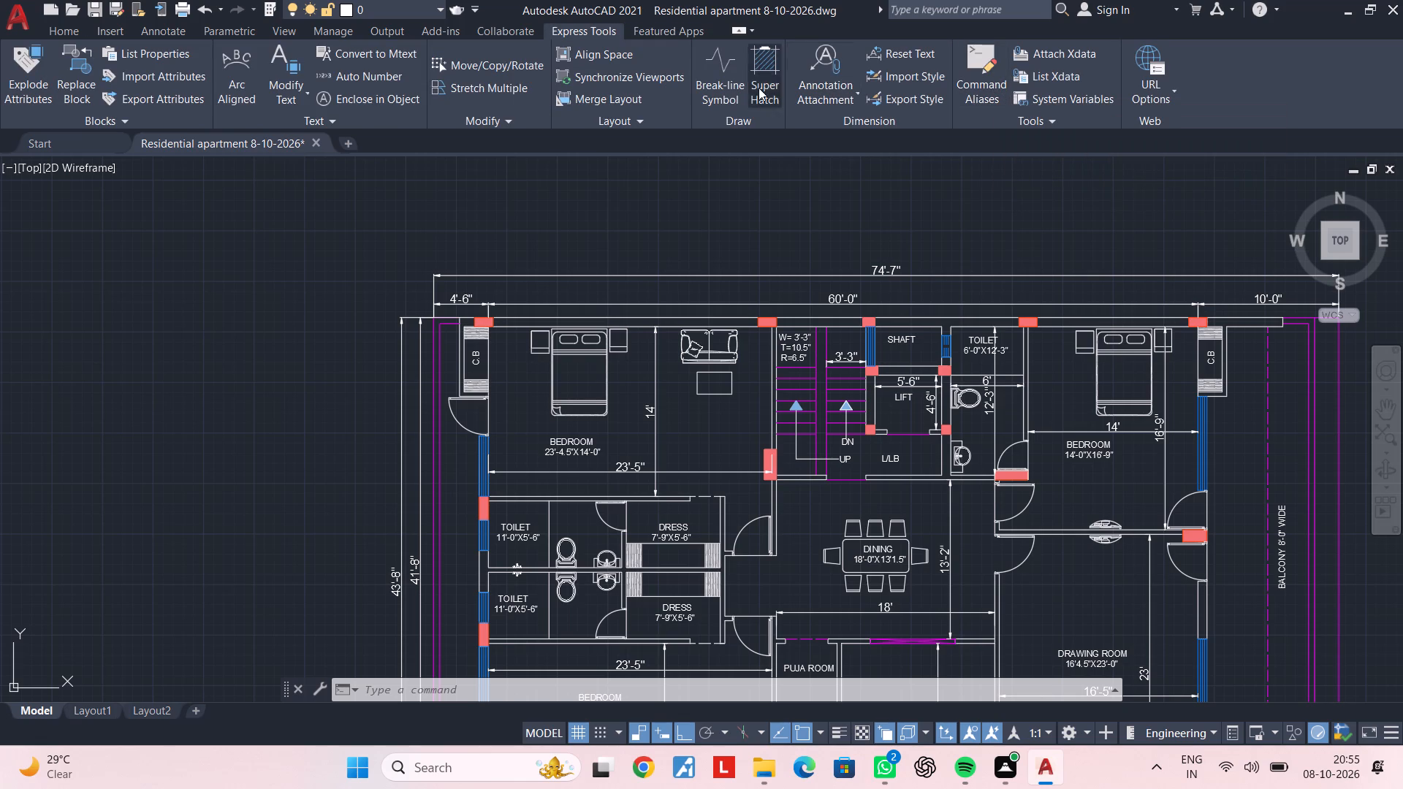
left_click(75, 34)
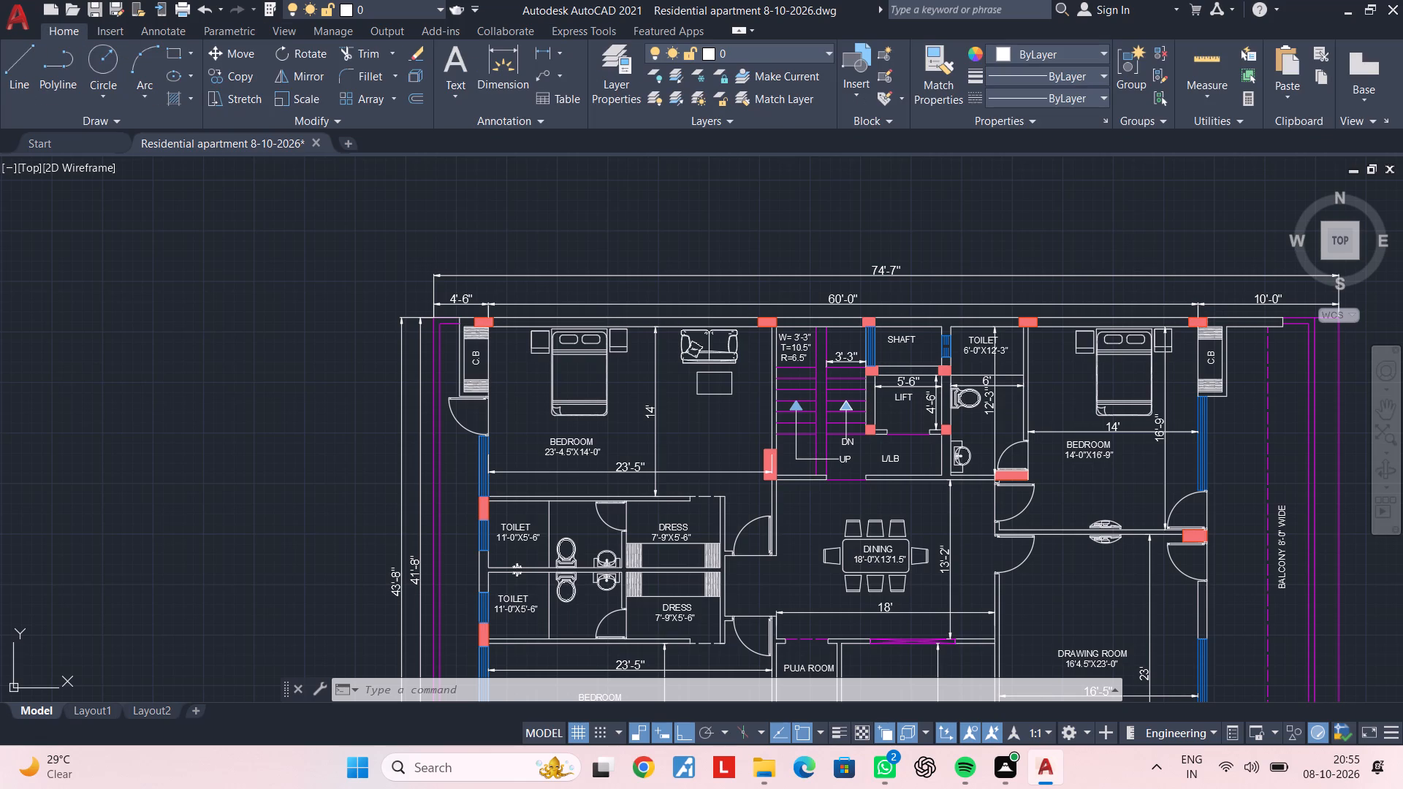
Look through the suggested section commands for a suitable way to generate the section.
key("Escape")
type("SEC")
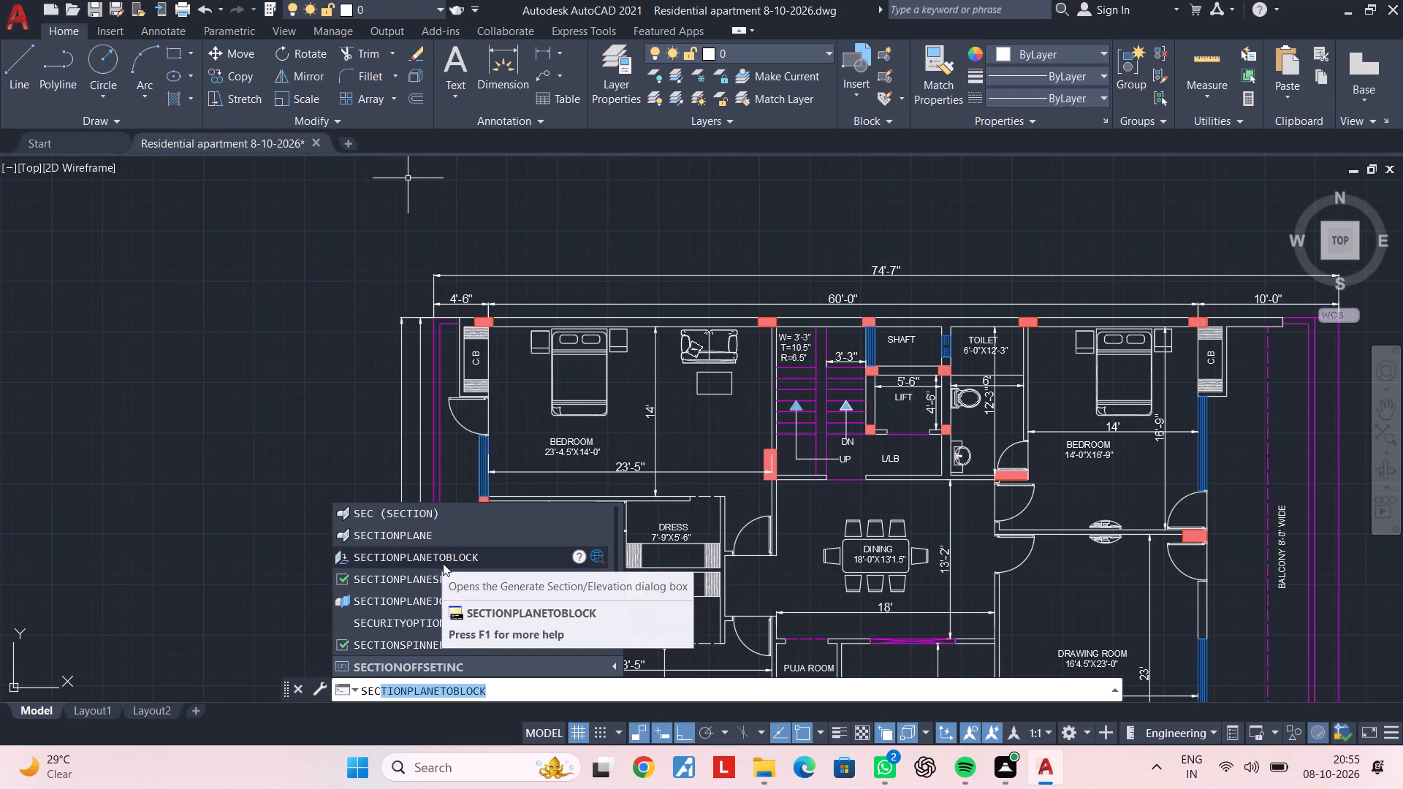
scroll(408, 633, "down", 4)
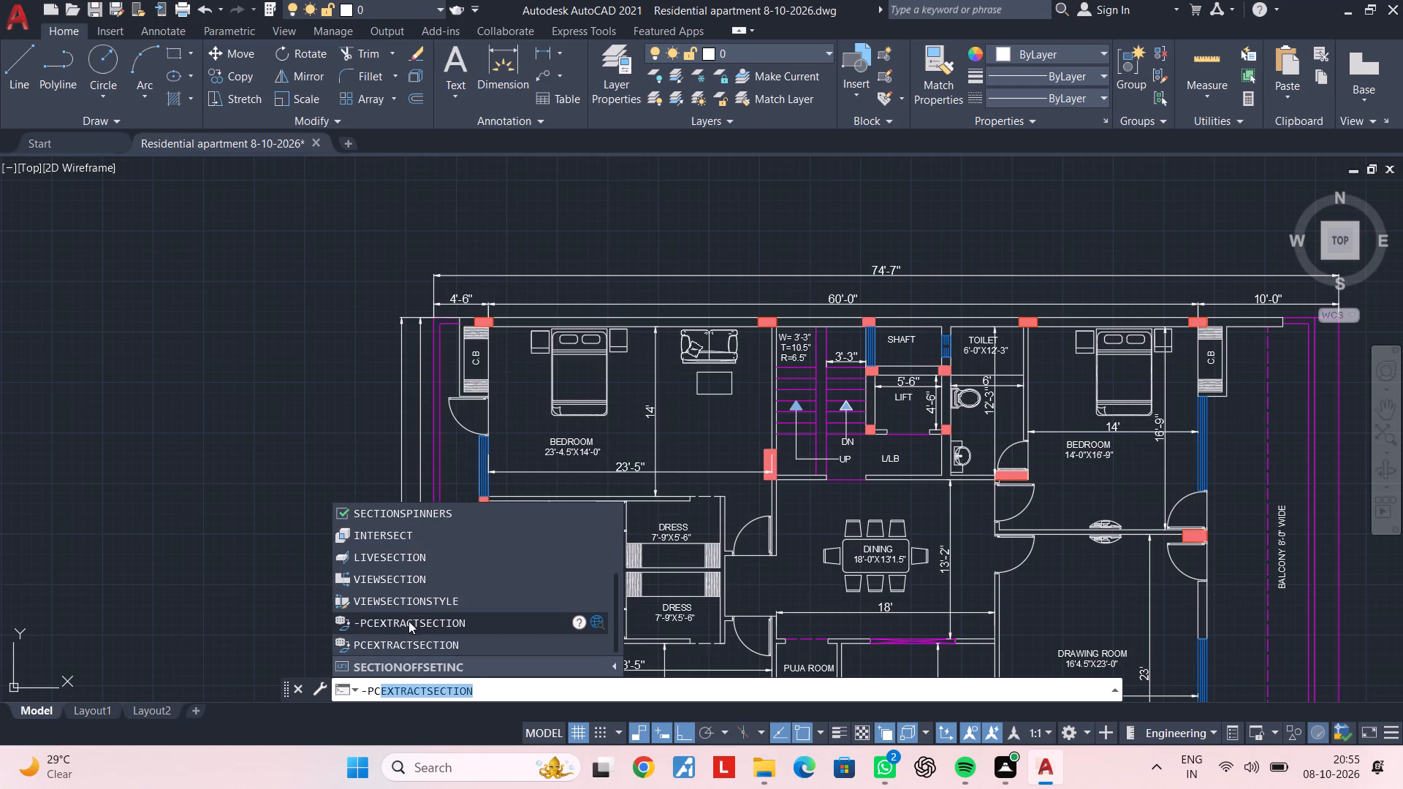
scroll(408, 617, "down", 1)
key("Escape")
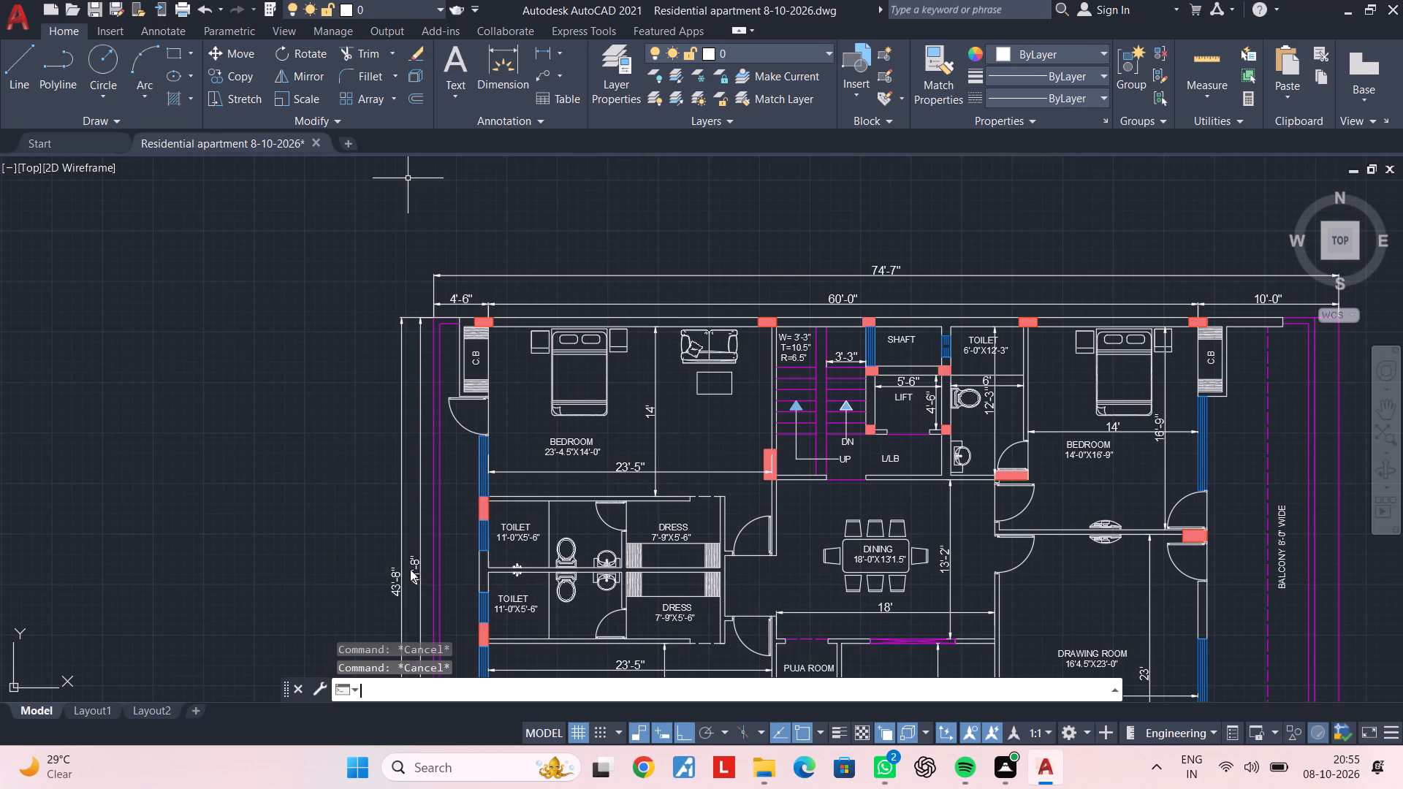
key("Escape")
key("Escape")
key("Escape")
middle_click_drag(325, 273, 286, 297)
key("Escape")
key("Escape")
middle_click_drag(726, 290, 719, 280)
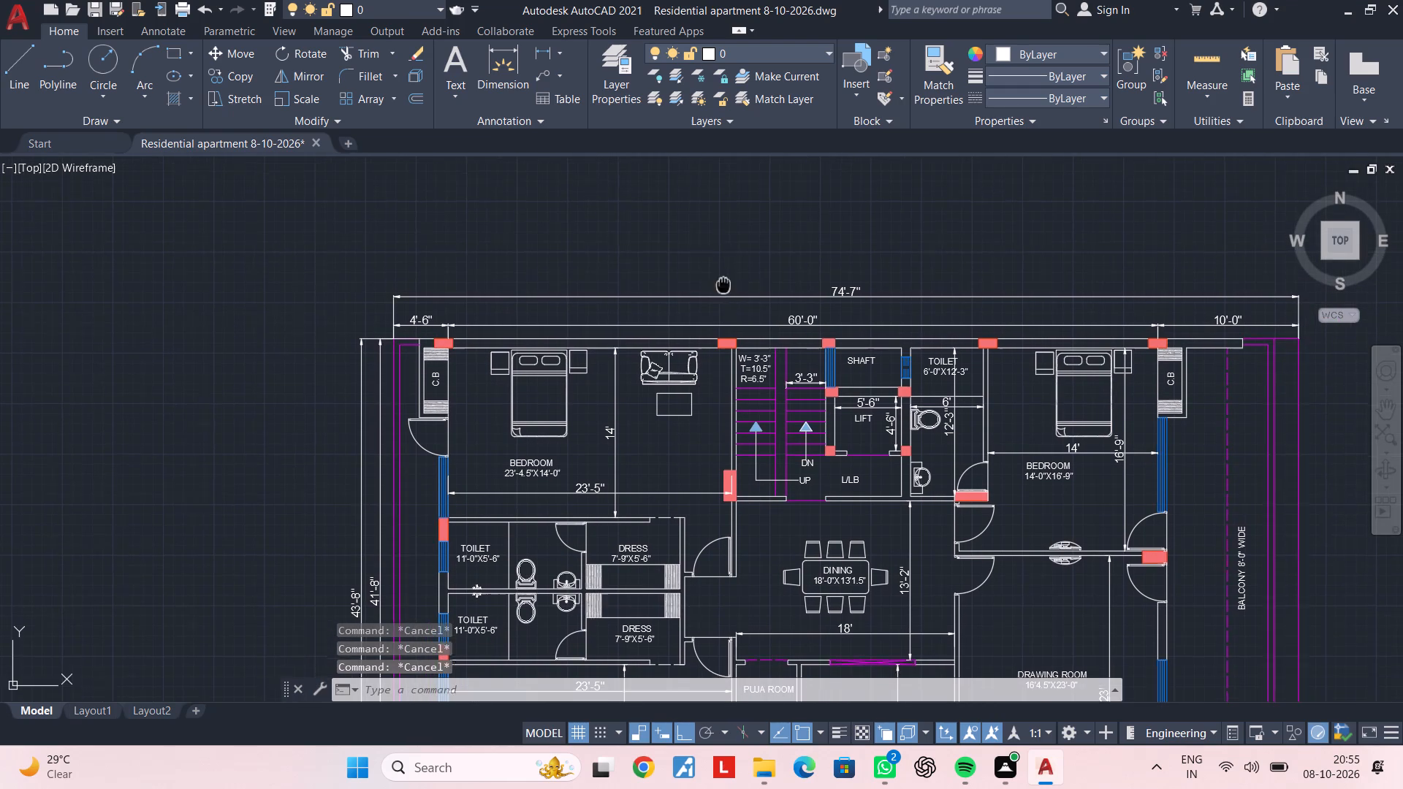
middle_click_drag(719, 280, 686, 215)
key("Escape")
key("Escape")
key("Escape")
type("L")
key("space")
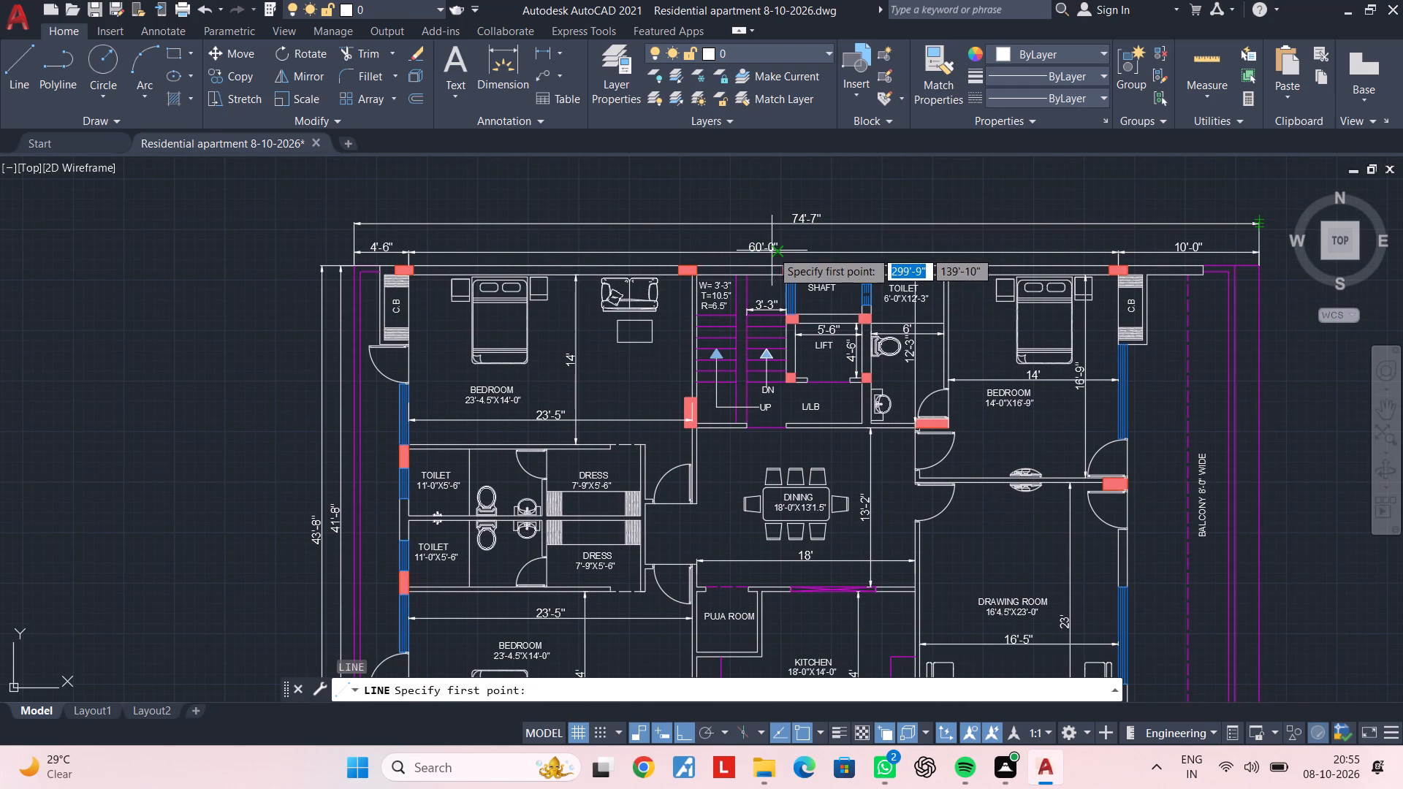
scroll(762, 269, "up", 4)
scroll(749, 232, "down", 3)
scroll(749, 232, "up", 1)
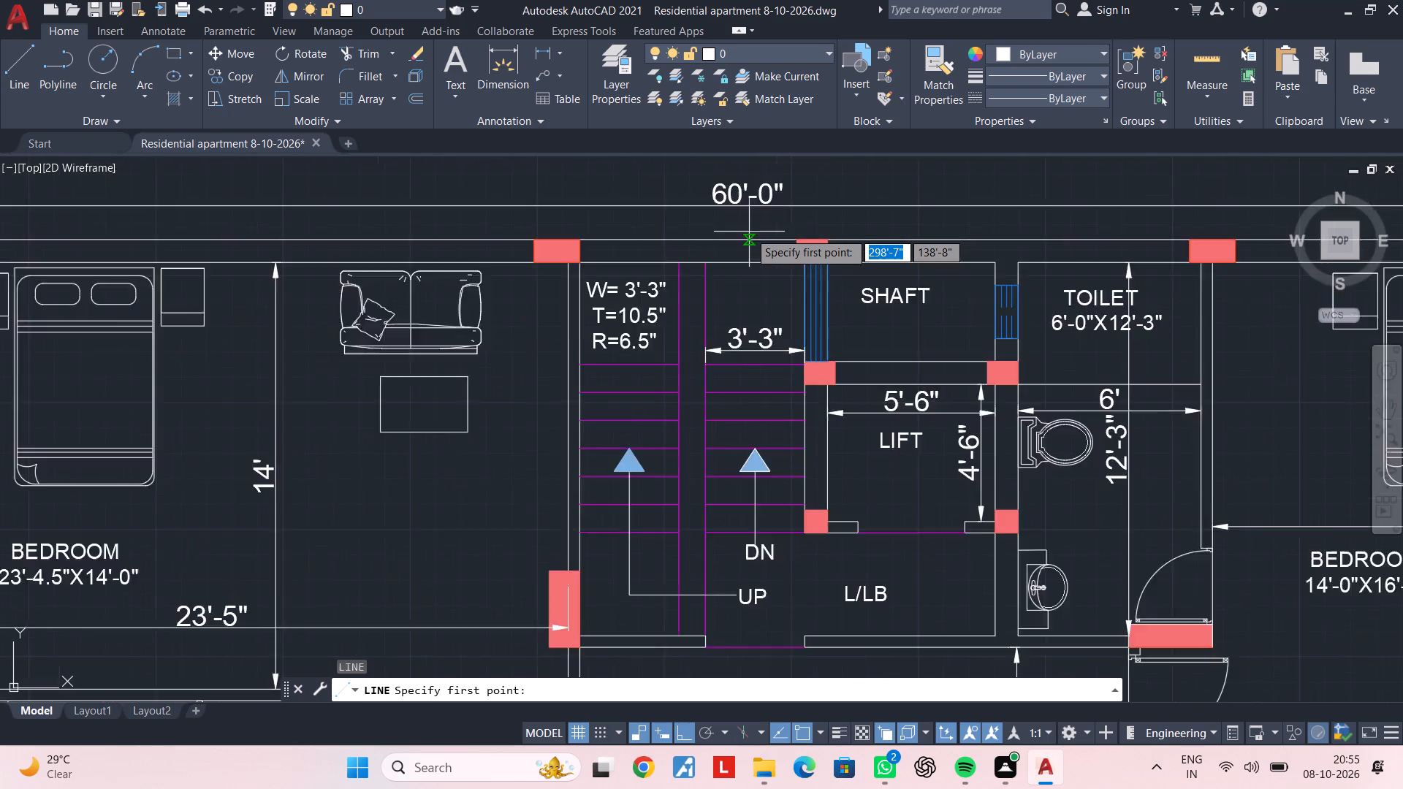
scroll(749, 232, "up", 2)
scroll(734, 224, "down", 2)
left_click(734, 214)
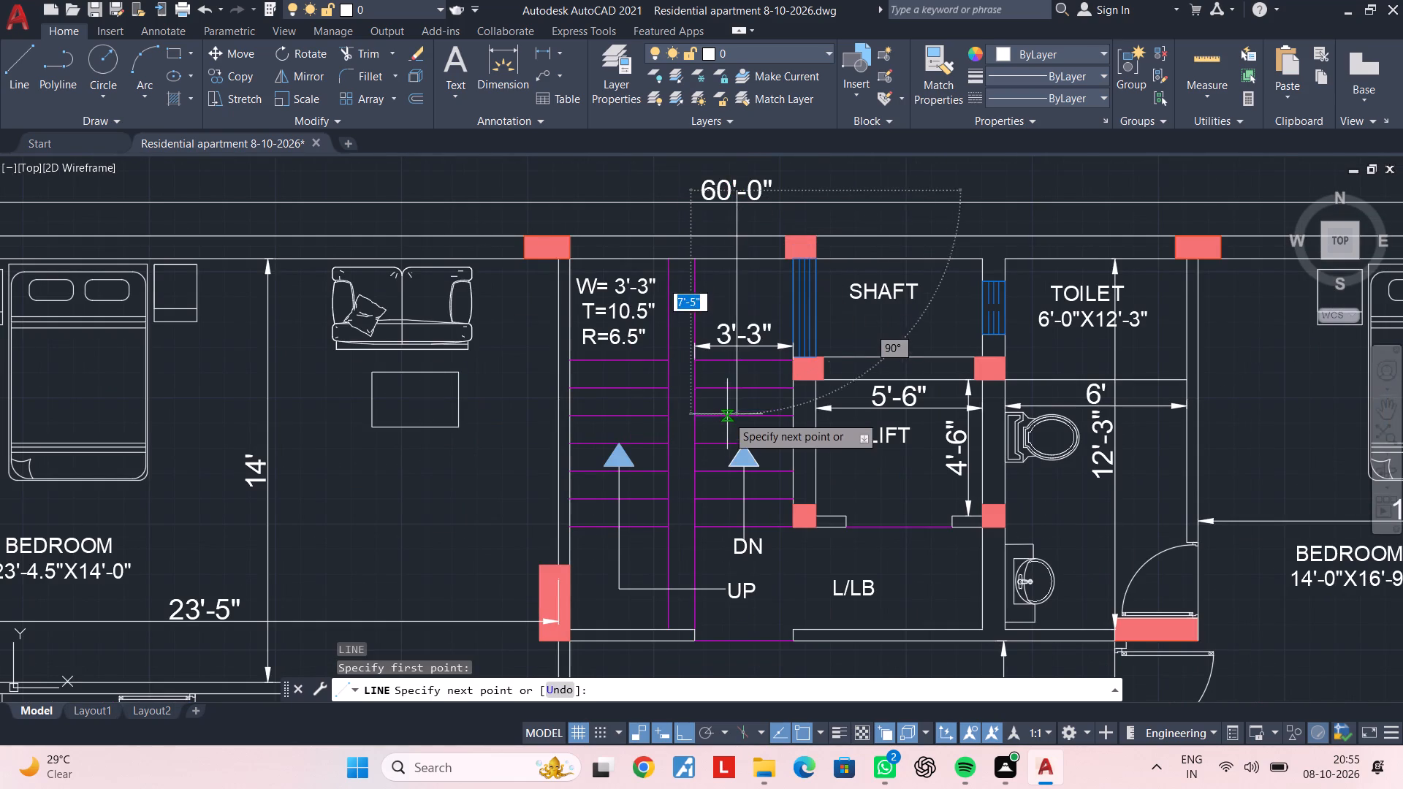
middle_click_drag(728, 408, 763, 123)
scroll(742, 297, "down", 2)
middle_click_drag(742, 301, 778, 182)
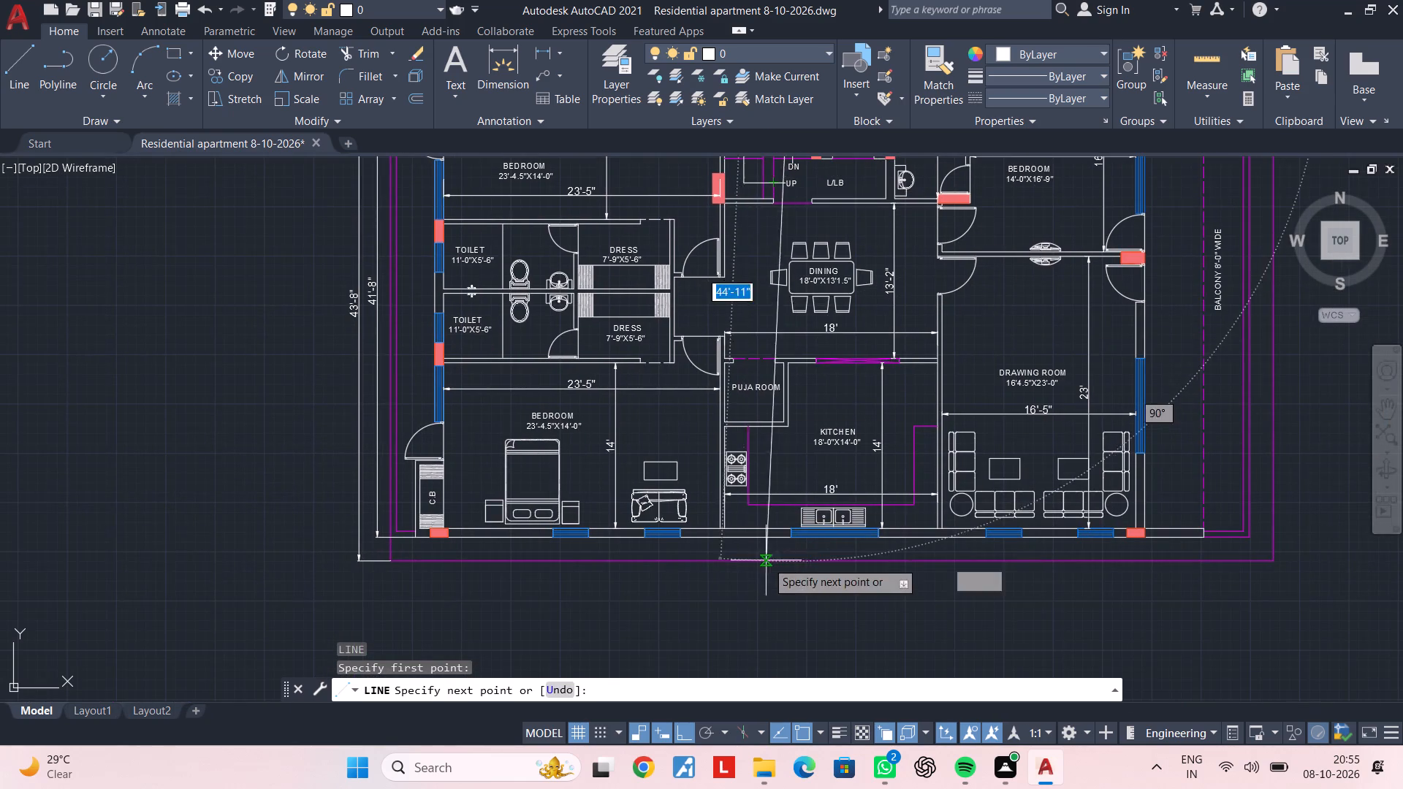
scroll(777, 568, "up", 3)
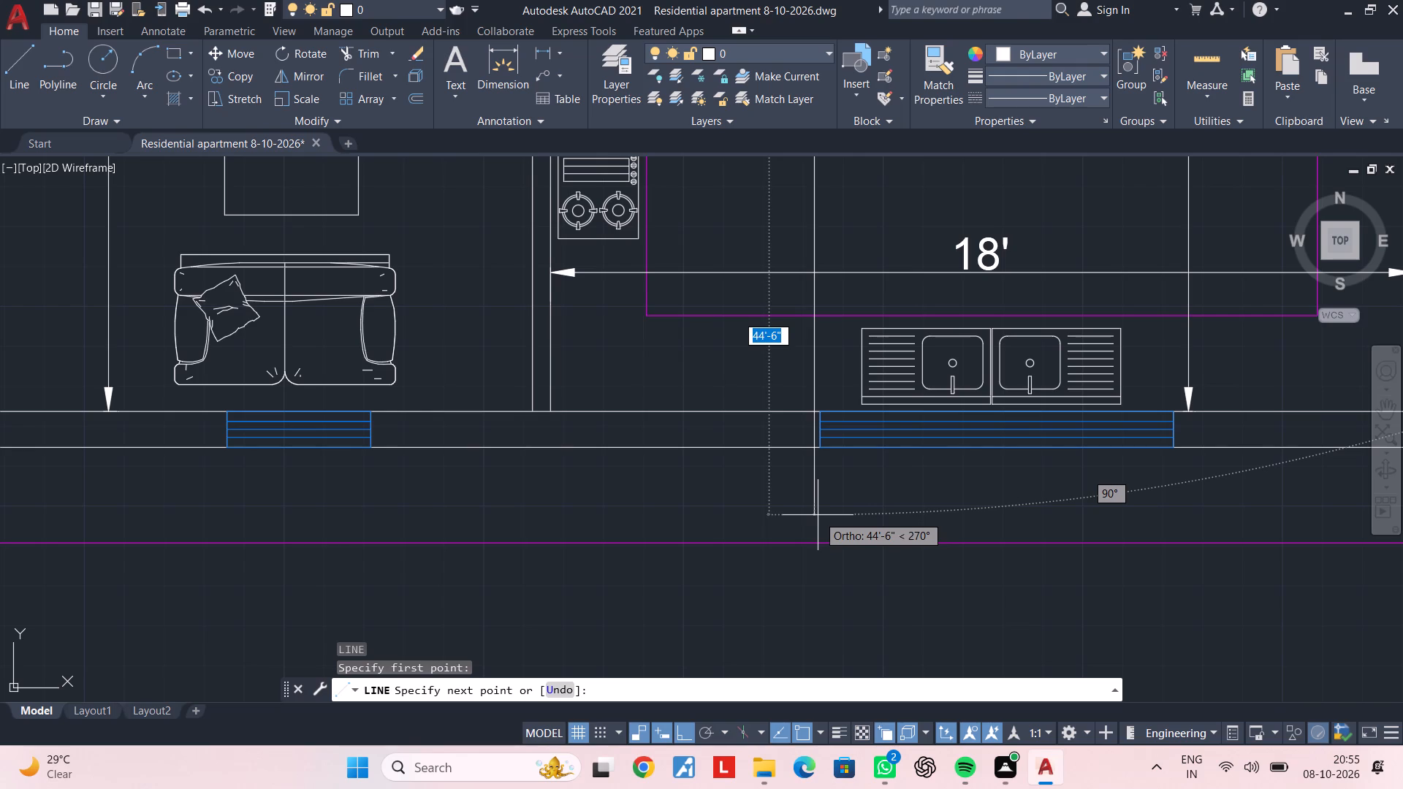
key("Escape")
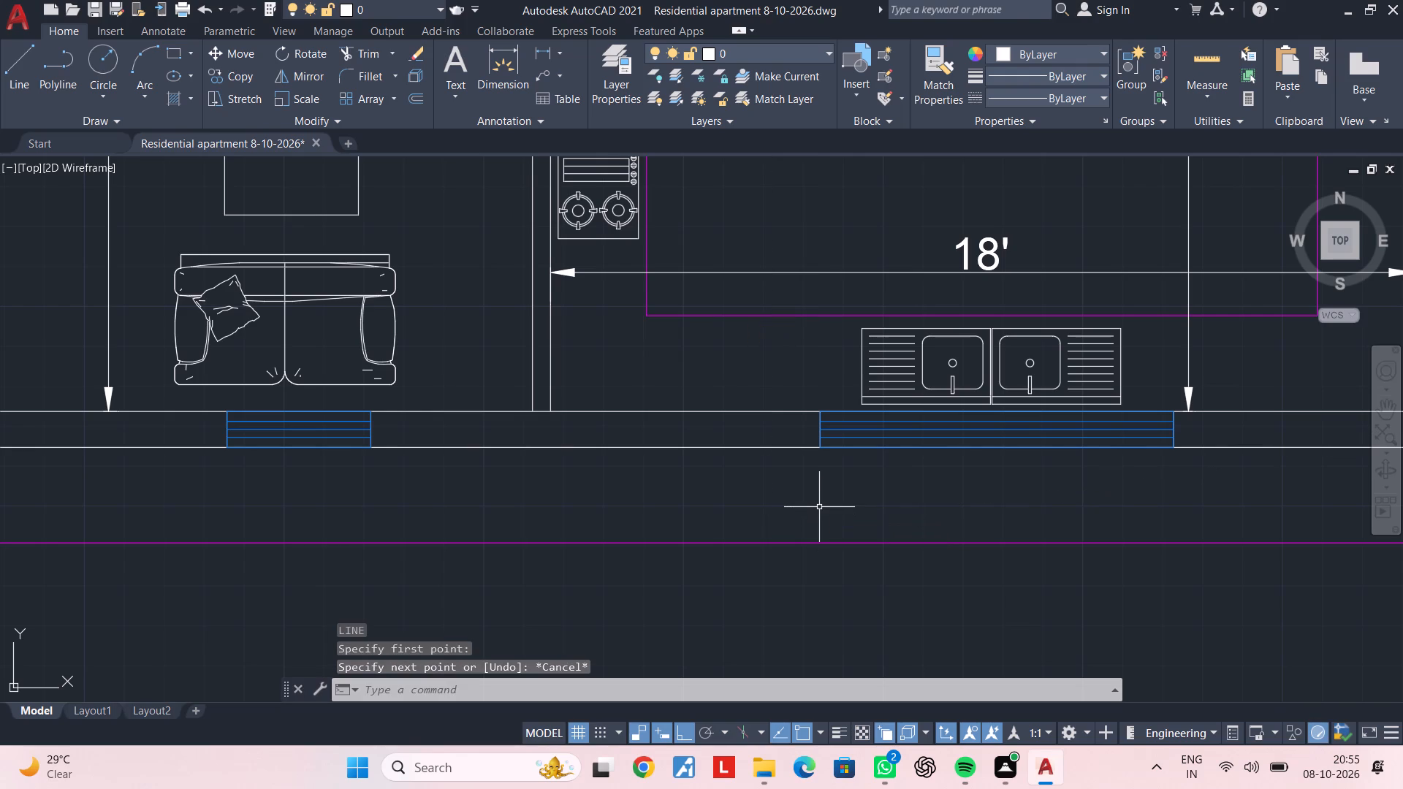
Draw a vertical section line about 46'-11" long from the 60'-0" dimension line through the stair and kitchen to beyond the boundary line.
scroll(819, 507, "down", 3)
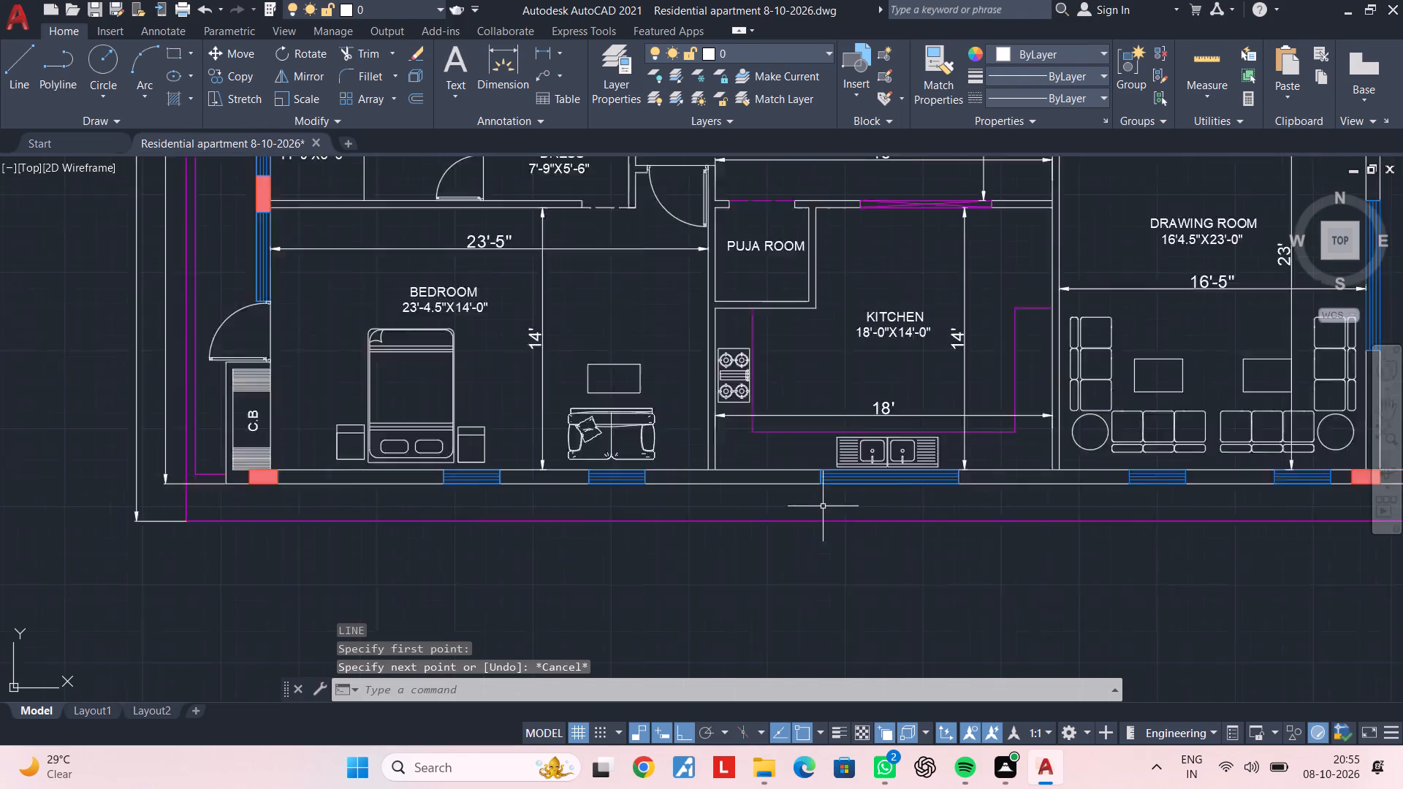
middle_click_drag(837, 376, 824, 527)
middle_click_drag(826, 314, 813, 473)
key("space")
scroll(813, 348, "up", 3)
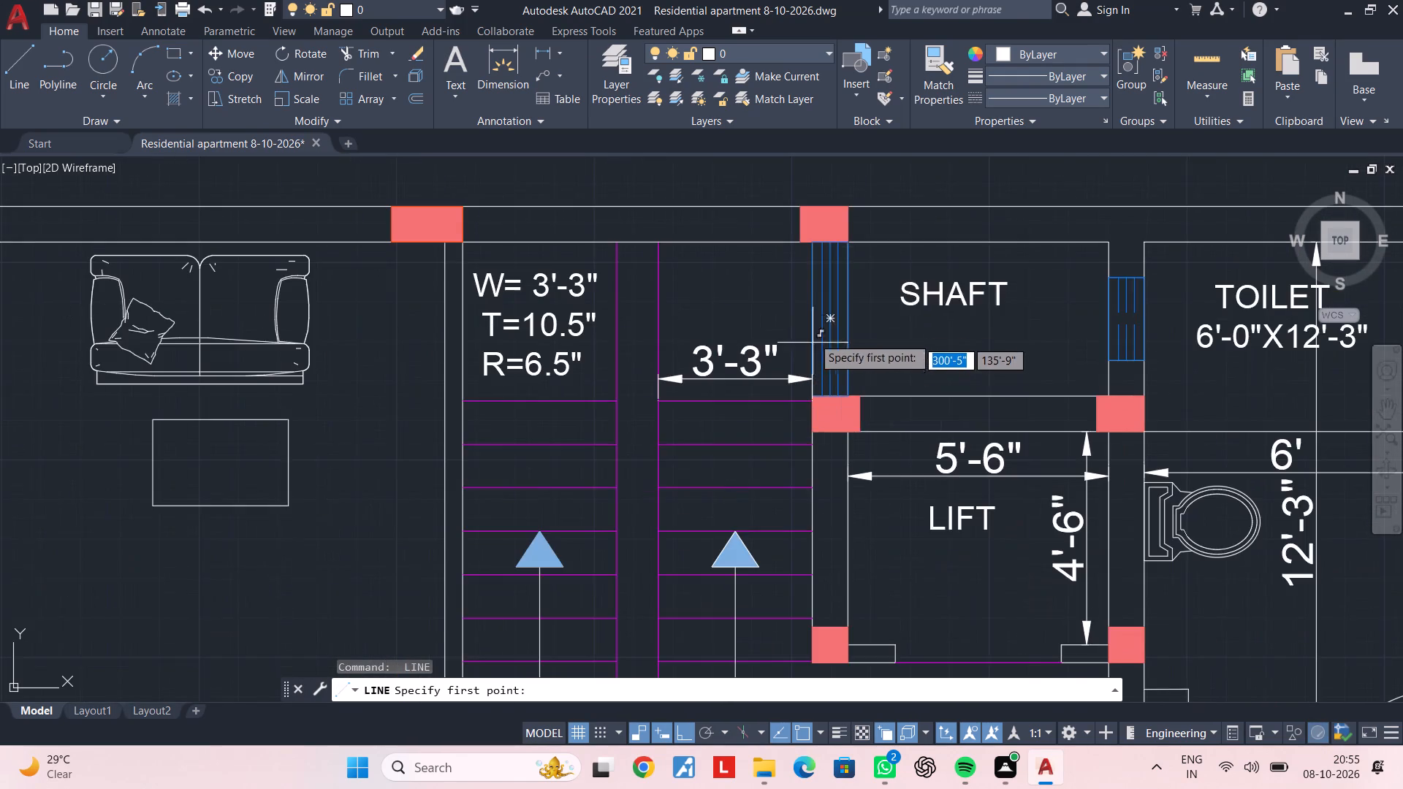
middle_click_drag(799, 206, 755, 503)
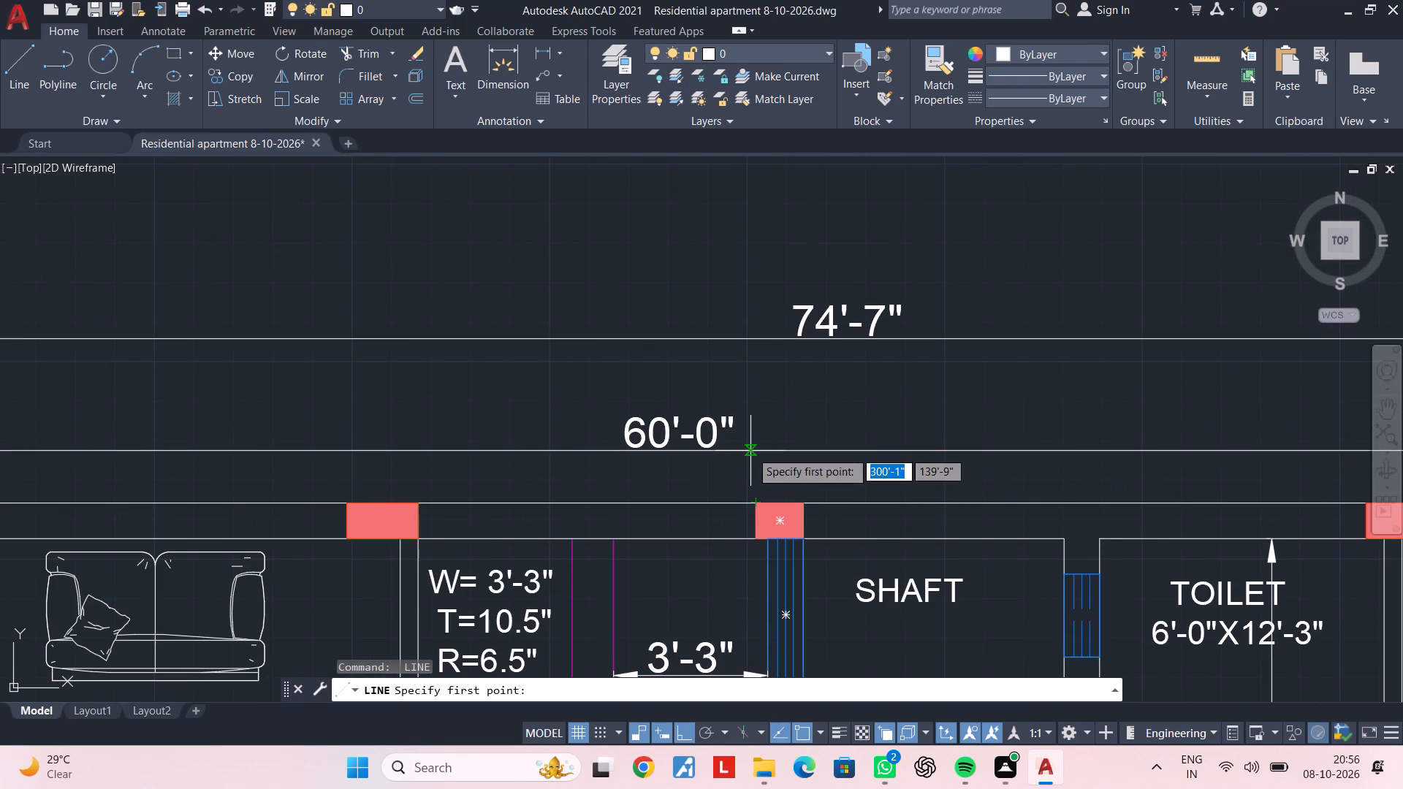
left_click(750, 451)
middle_click_drag(750, 675, 780, 343)
scroll(777, 504, "down", 1)
middle_click_drag(775, 519, 800, 378)
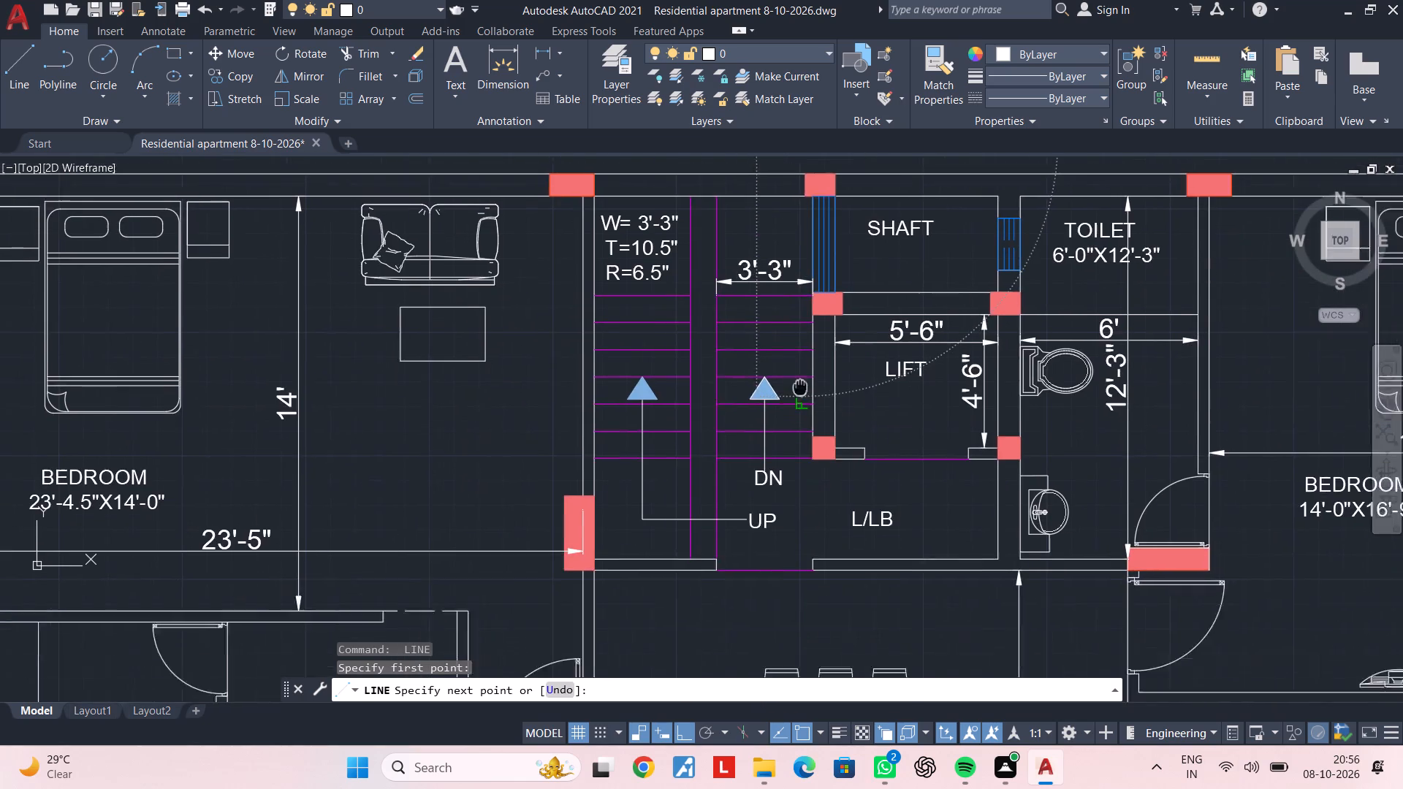
middle_click_drag(800, 378, 804, 357)
middle_click_drag(799, 582, 820, 313)
middle_click_drag(815, 582, 837, 389)
middle_click_drag(833, 626, 841, 413)
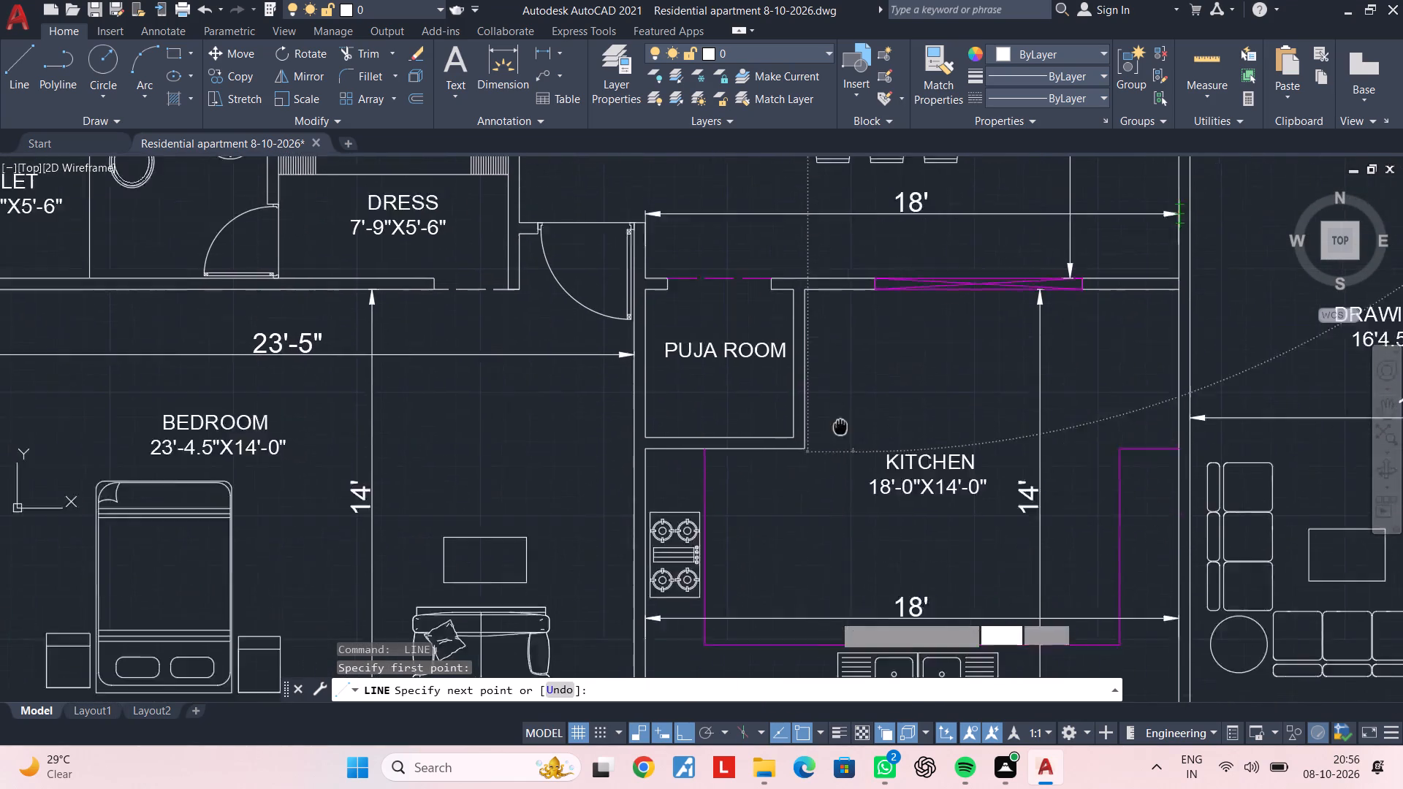
middle_click_drag(841, 413, 851, 331)
middle_click_drag(842, 576, 855, 455)
scroll(875, 549, "up", 3)
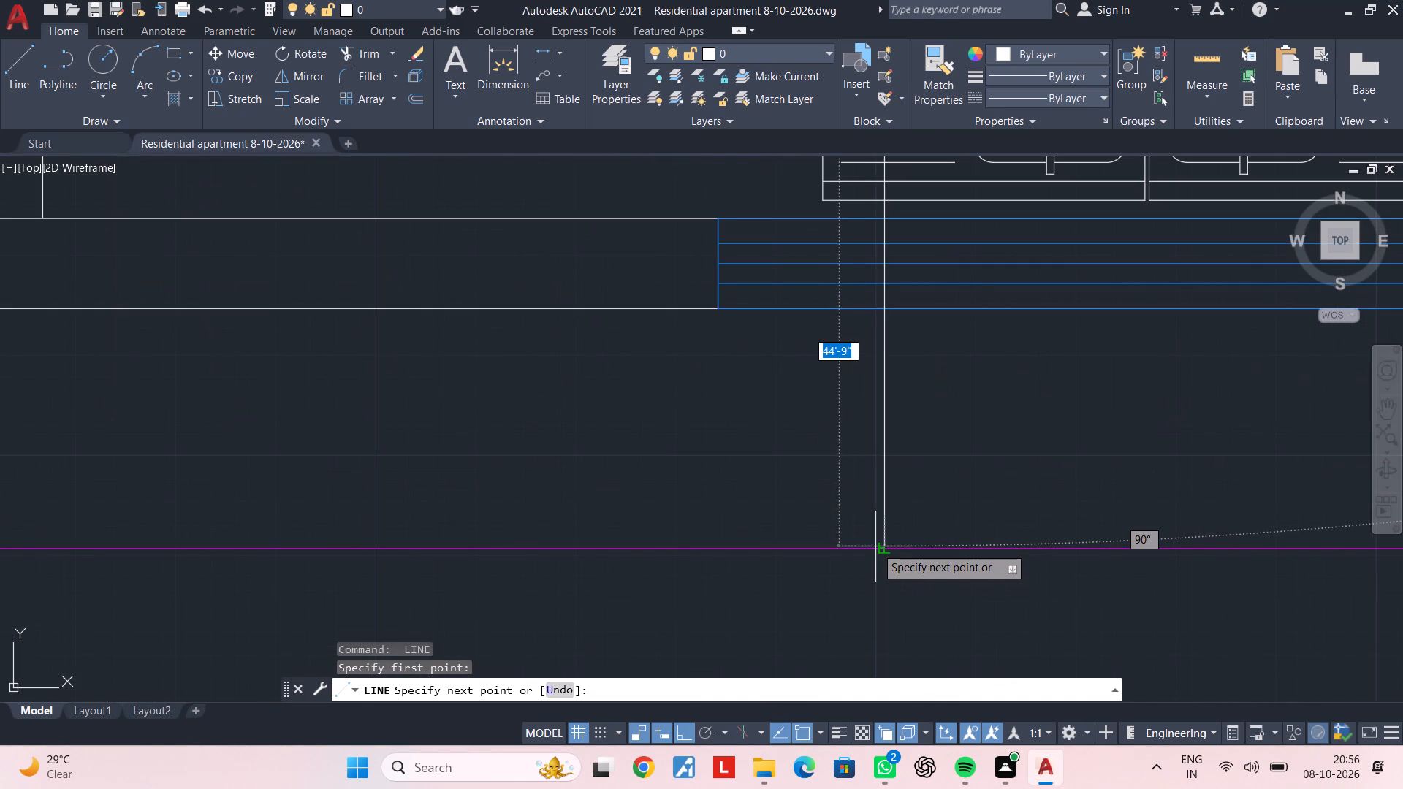
middle_click_drag(878, 599, 877, 381)
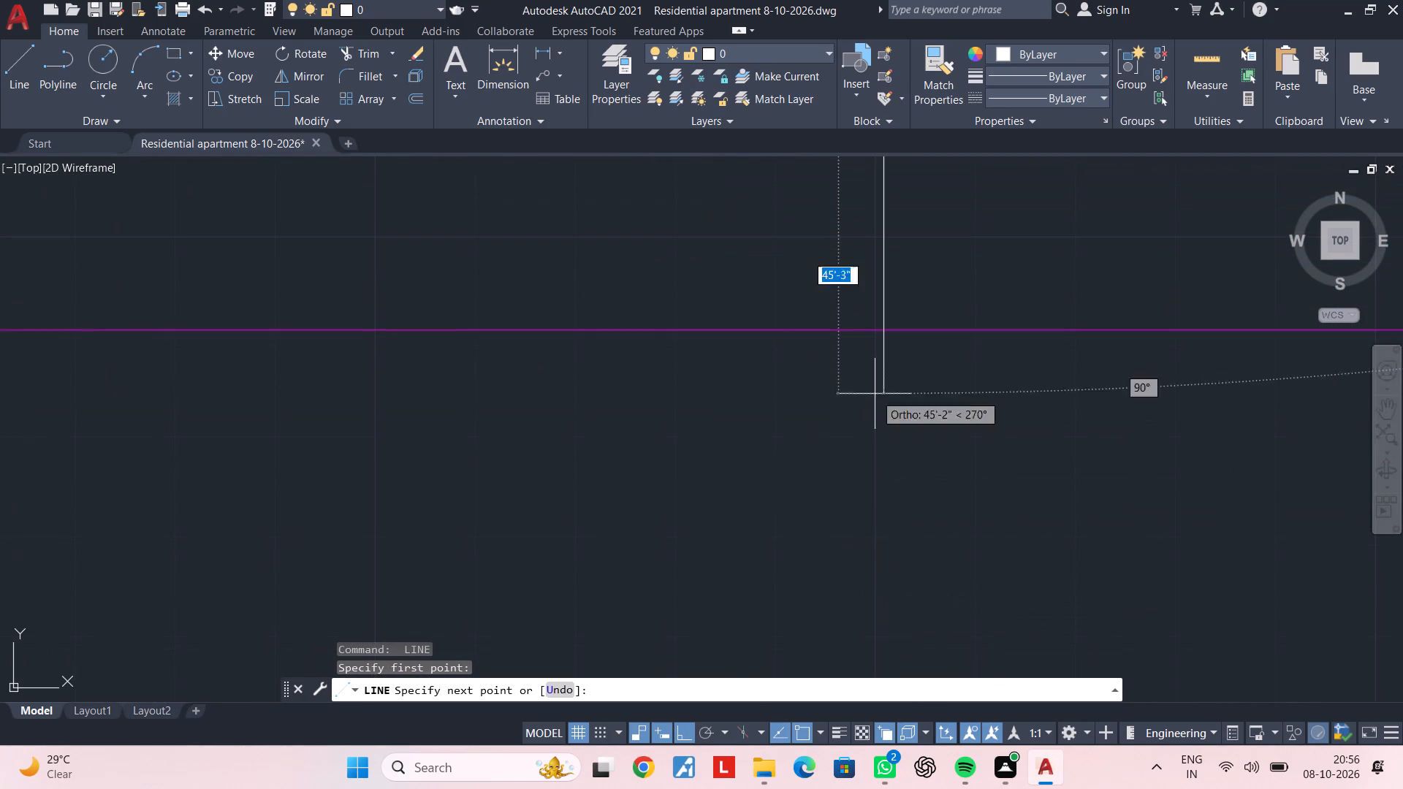
left_click(881, 594)
scroll(913, 489, "down", 1)
key("Escape")
scroll(1005, 377, "down", 3)
key("Escape")
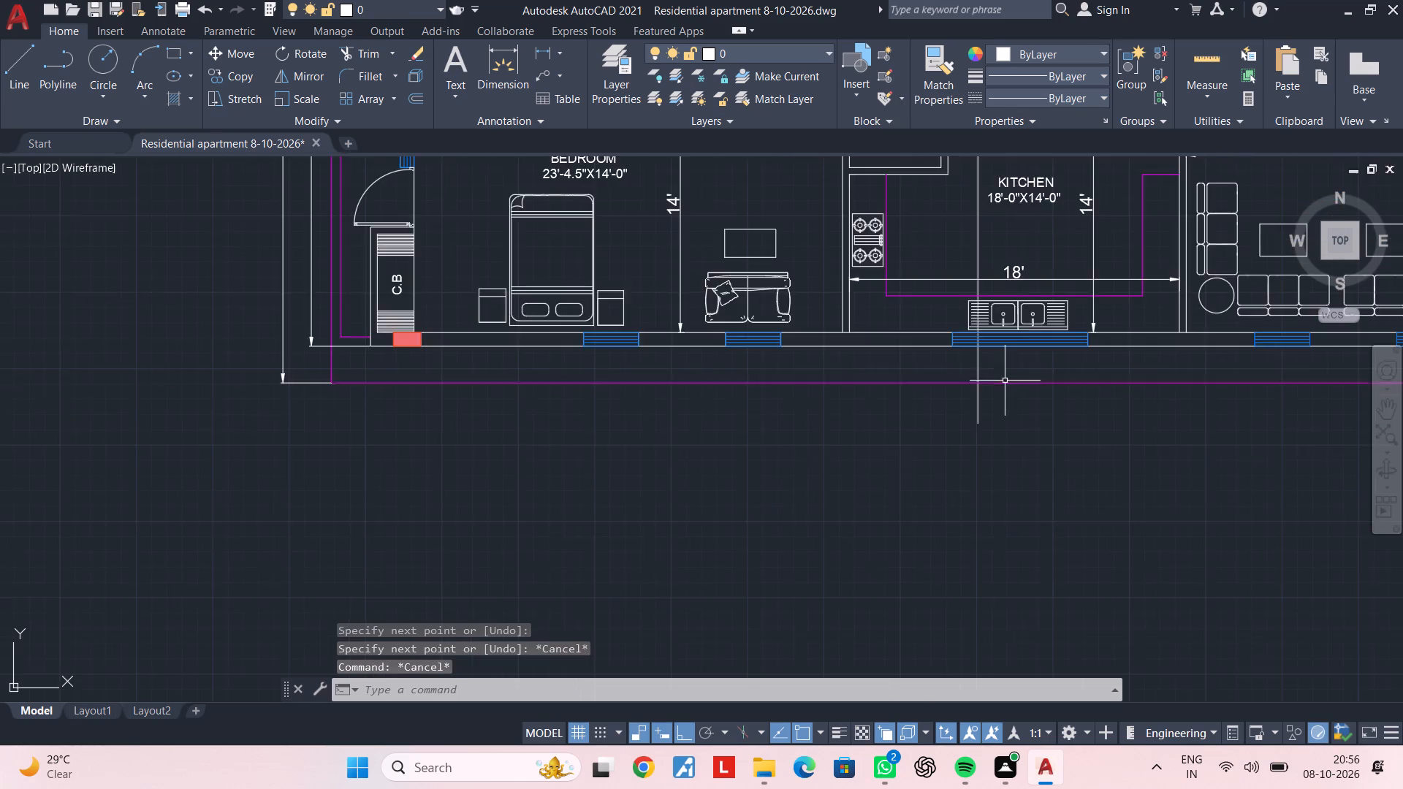
Stretch the section line's upper end vertically past the 60'-0" dimension text, stopping short of the 74'-7" dimension line.
middle_click_drag(997, 300, 938, 598)
middle_click_drag(937, 329, 910, 547)
middle_click_drag(886, 235, 869, 531)
scroll(865, 389, "up", 3)
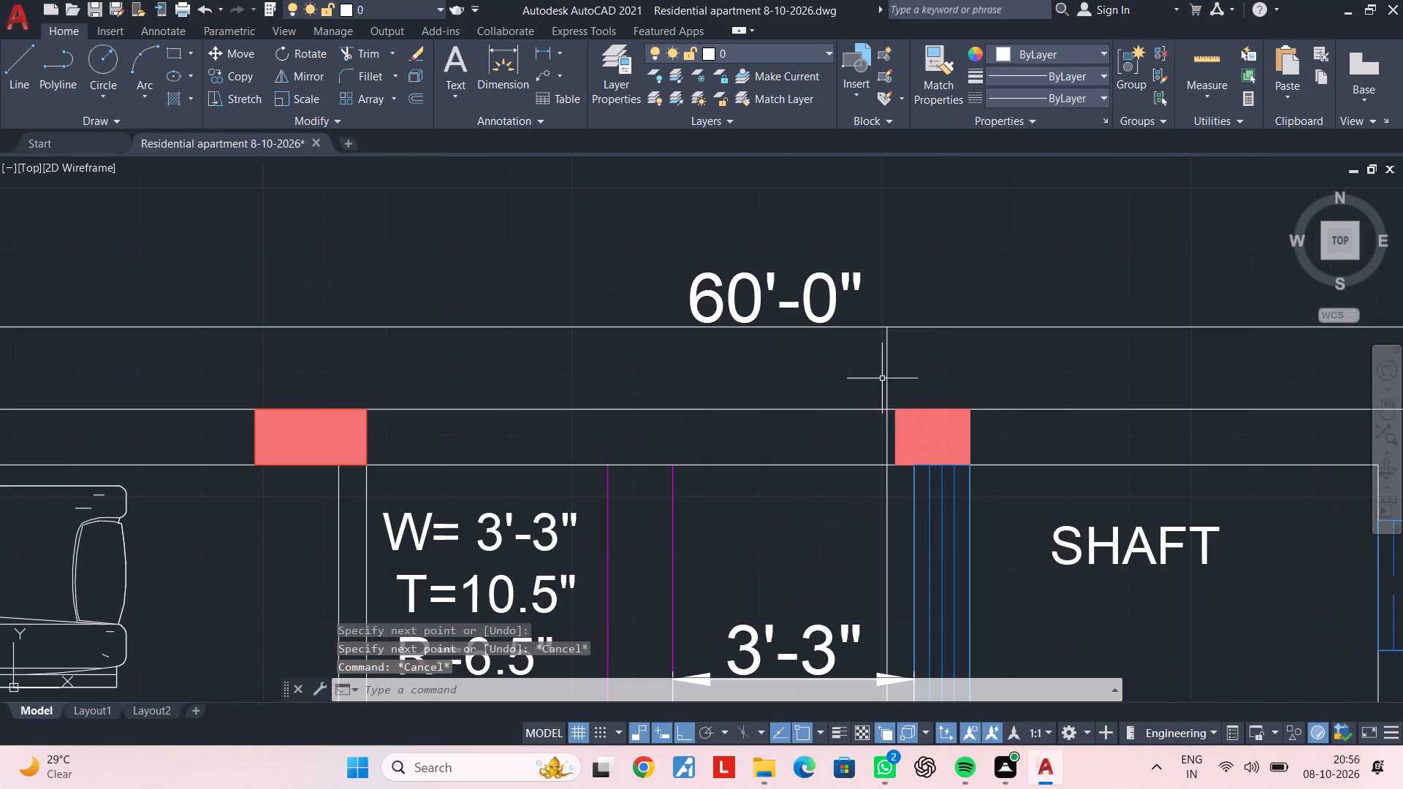
left_click(886, 361)
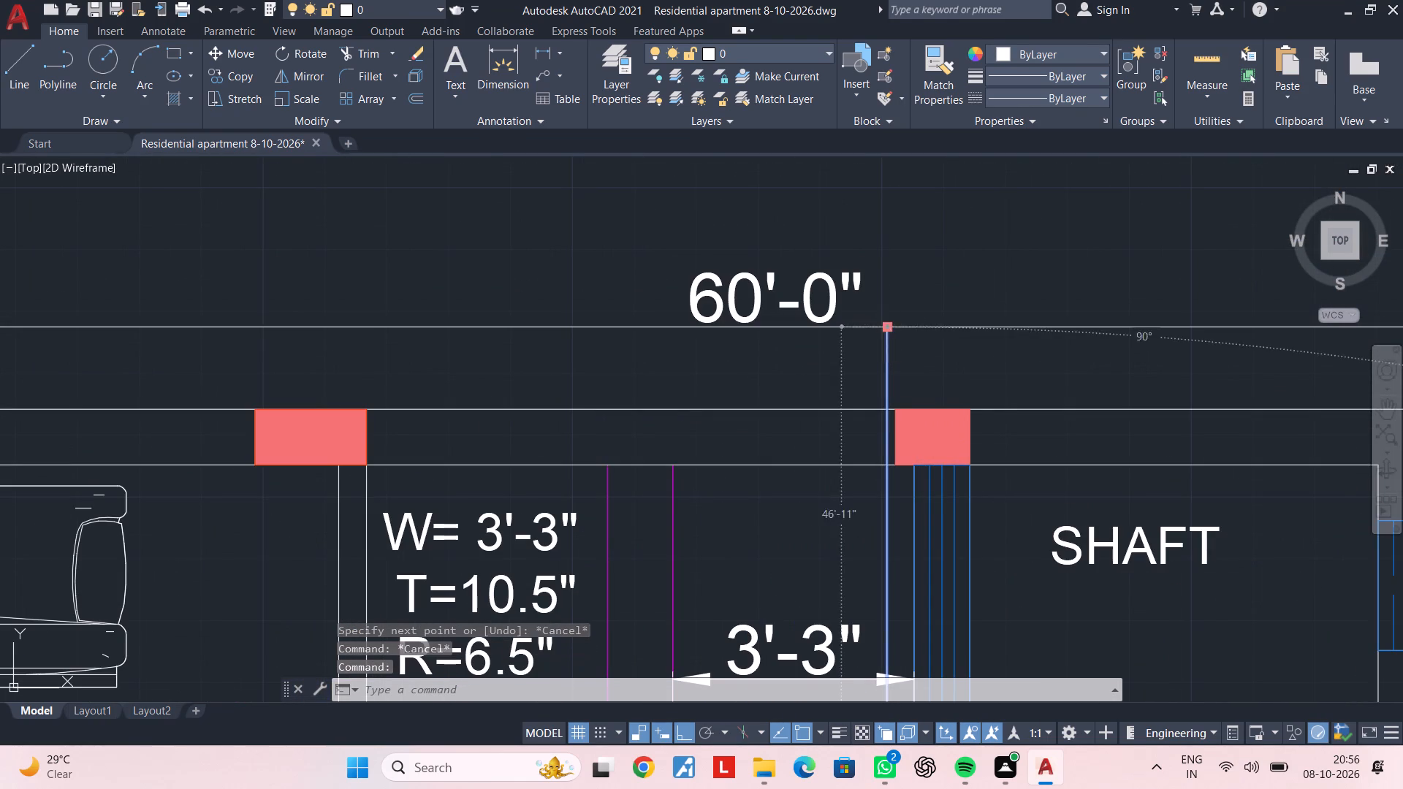
left_click(886, 329)
left_click(889, 169)
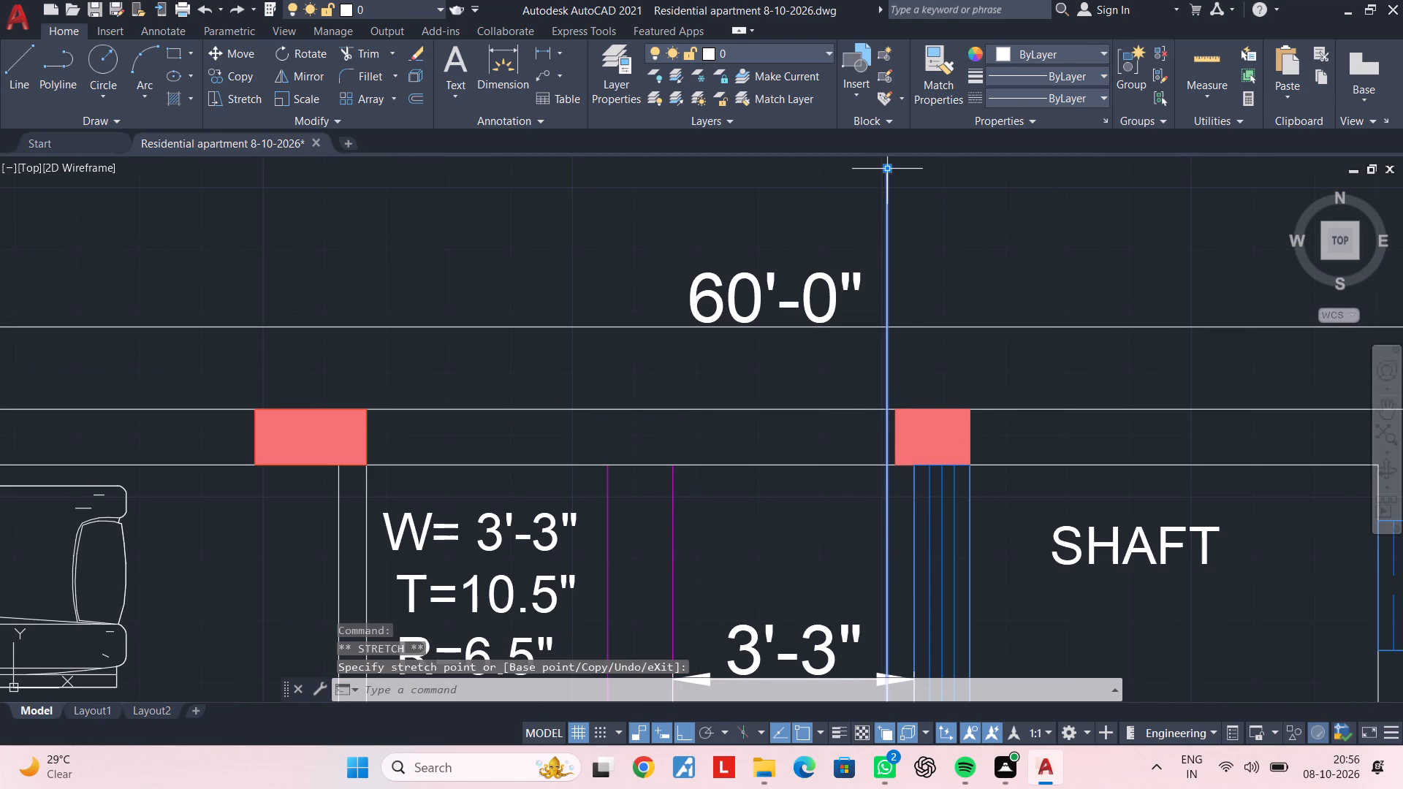
key("Escape")
Change the section line's colour to pale yellow.
scroll(933, 362, "down", 3)
middle_click_drag(935, 366, 813, 337)
key("Escape")
key("Escape")
middle_click_drag(818, 342, 837, 274)
key("Escape")
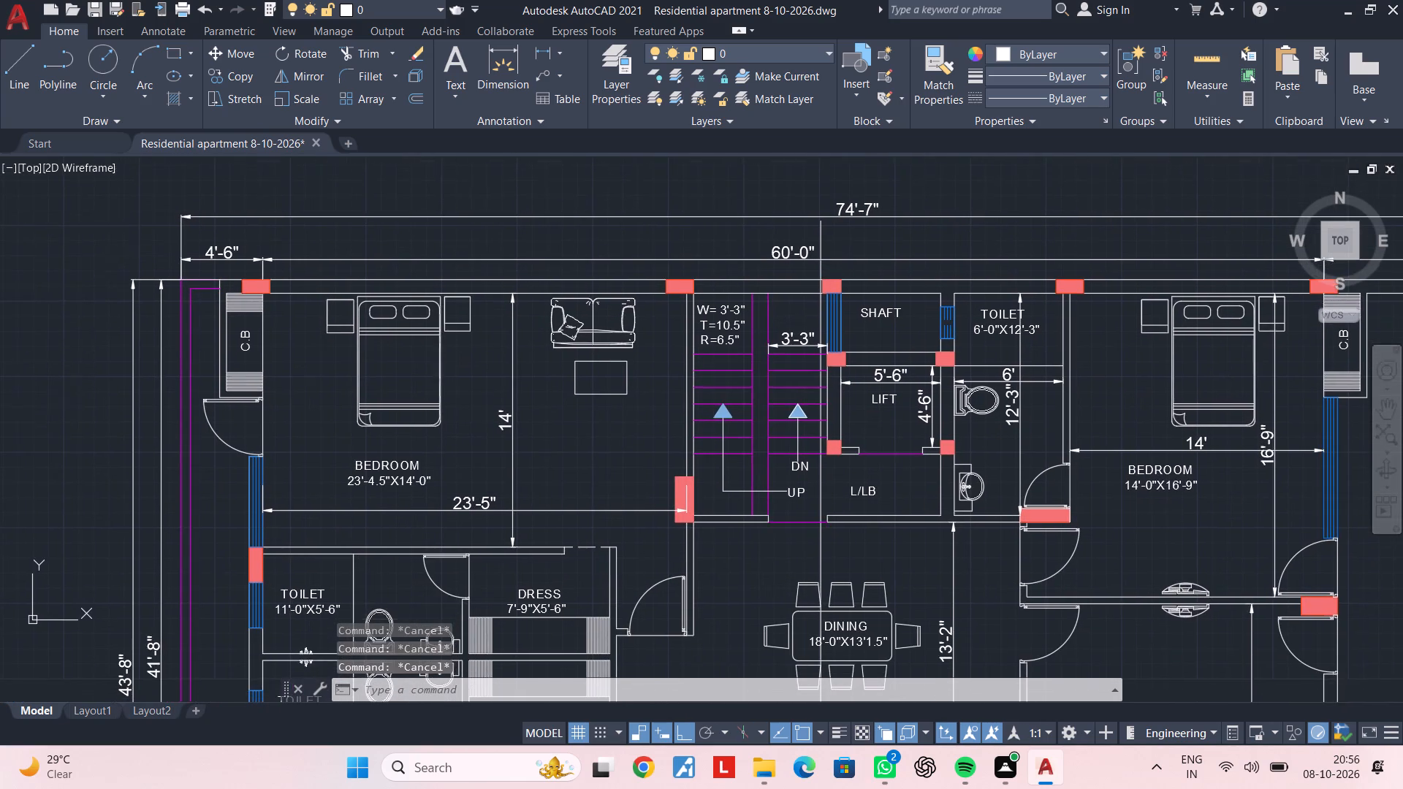
scroll(826, 515, "up", 1)
left_click(813, 563)
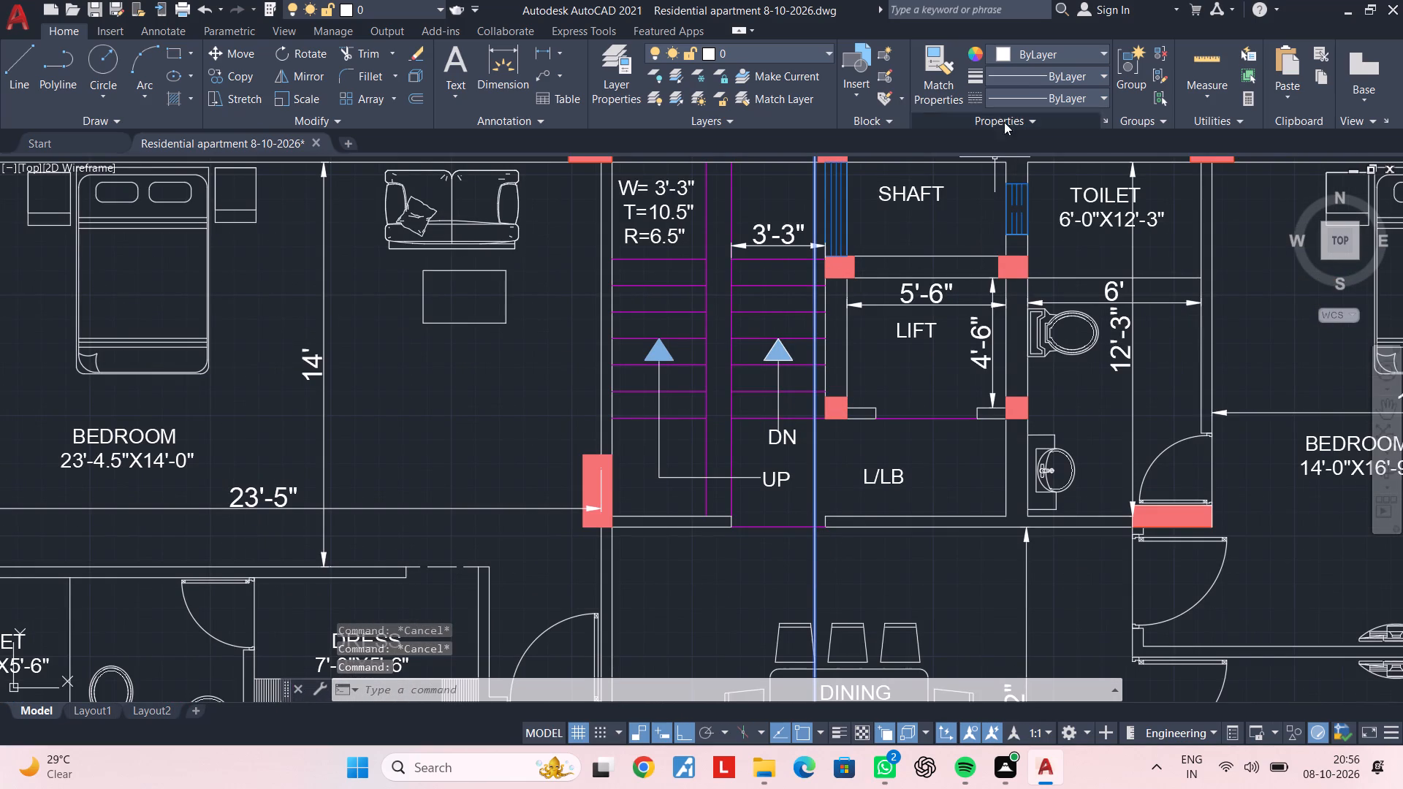
left_click(1031, 54)
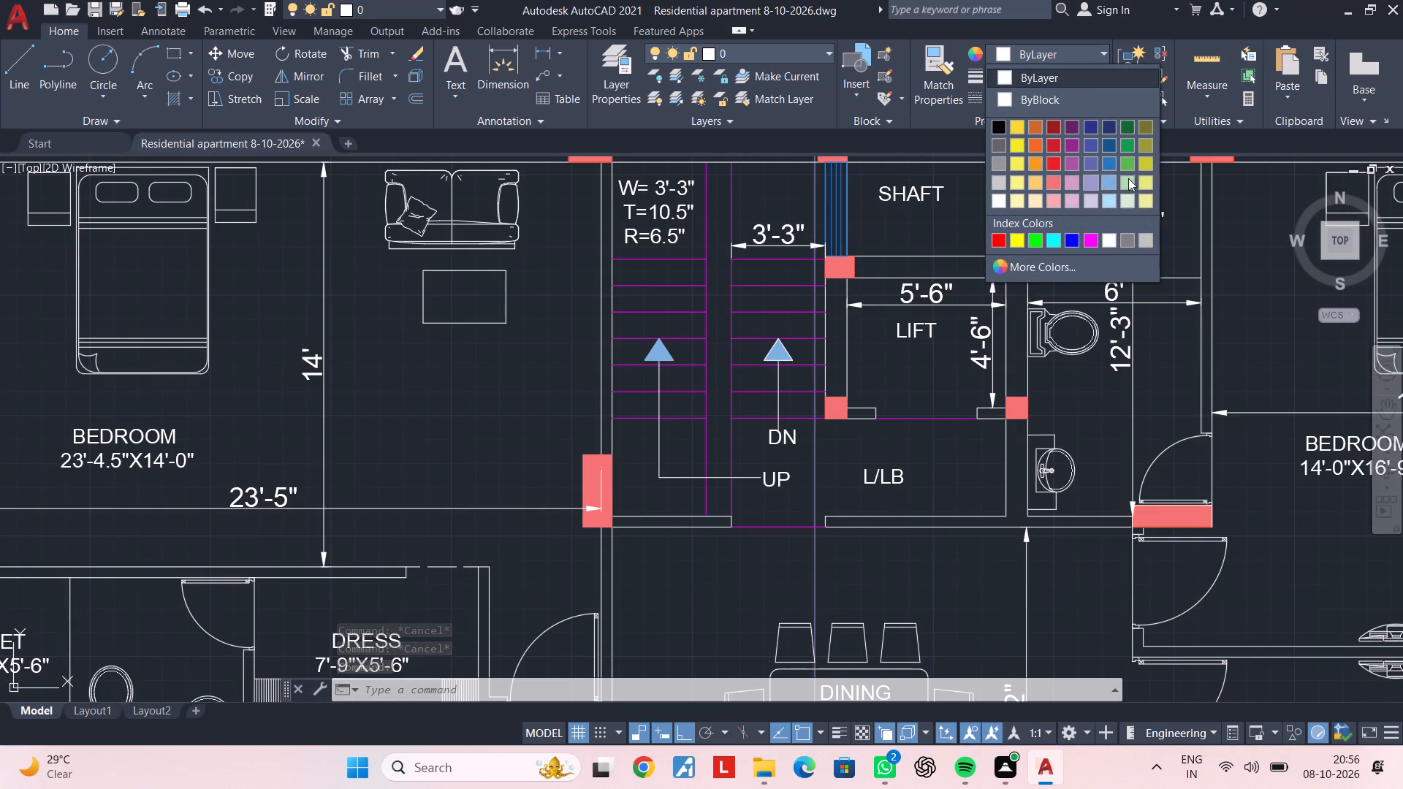
scroll(1148, 179, "up", 1)
left_click(1148, 179)
key("Escape")
Copy the DN stair label to just beside the section line's upper end, below the 74'-7" dimension line, with Ortho off.
scroll(946, 422, "down", 2)
middle_click_drag(945, 423, 886, 495)
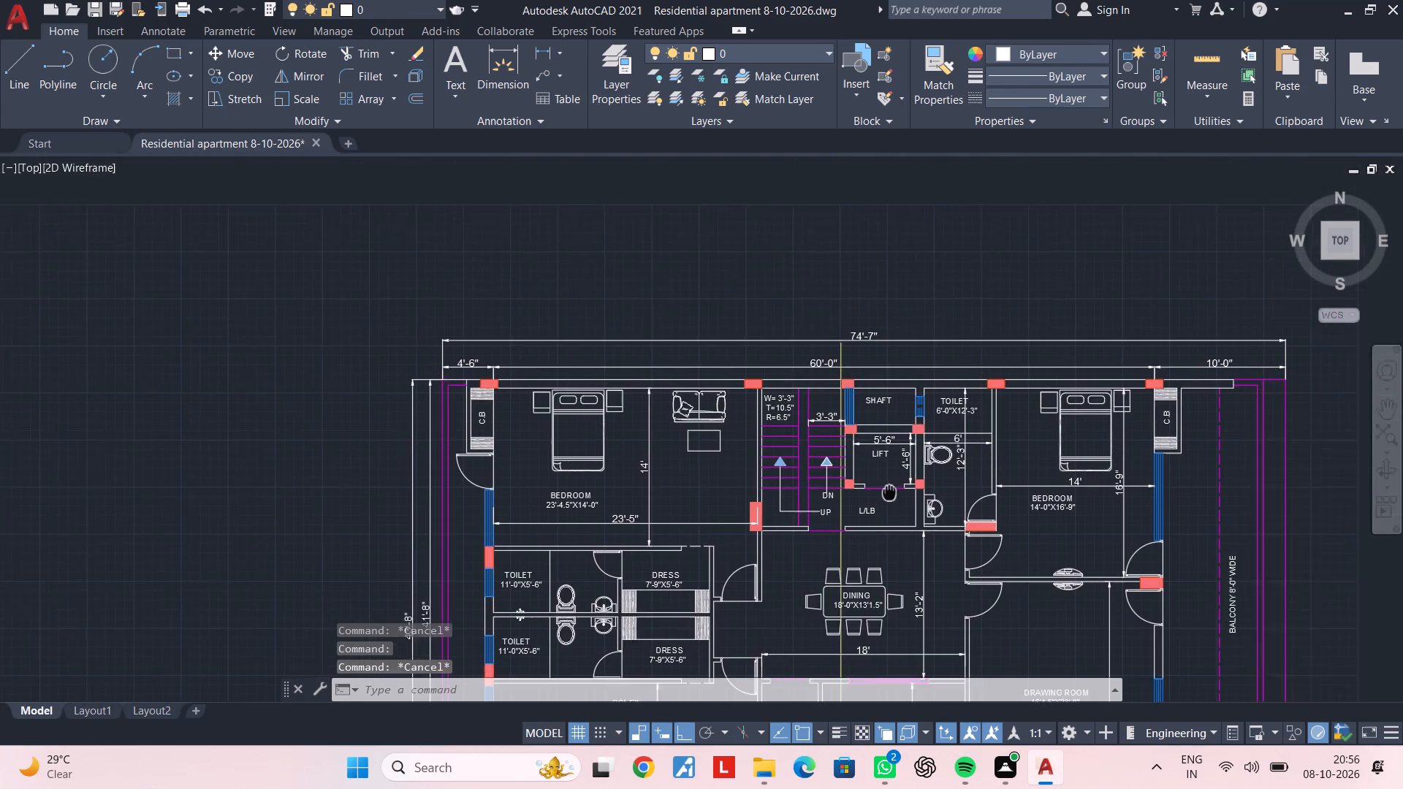
middle_click_drag(886, 495, 879, 505)
scroll(851, 377, "up", 3)
middle_click_drag(818, 328, 846, 297)
key("Escape")
scroll(825, 382, "down", 2)
middle_click_drag(825, 380, 831, 338)
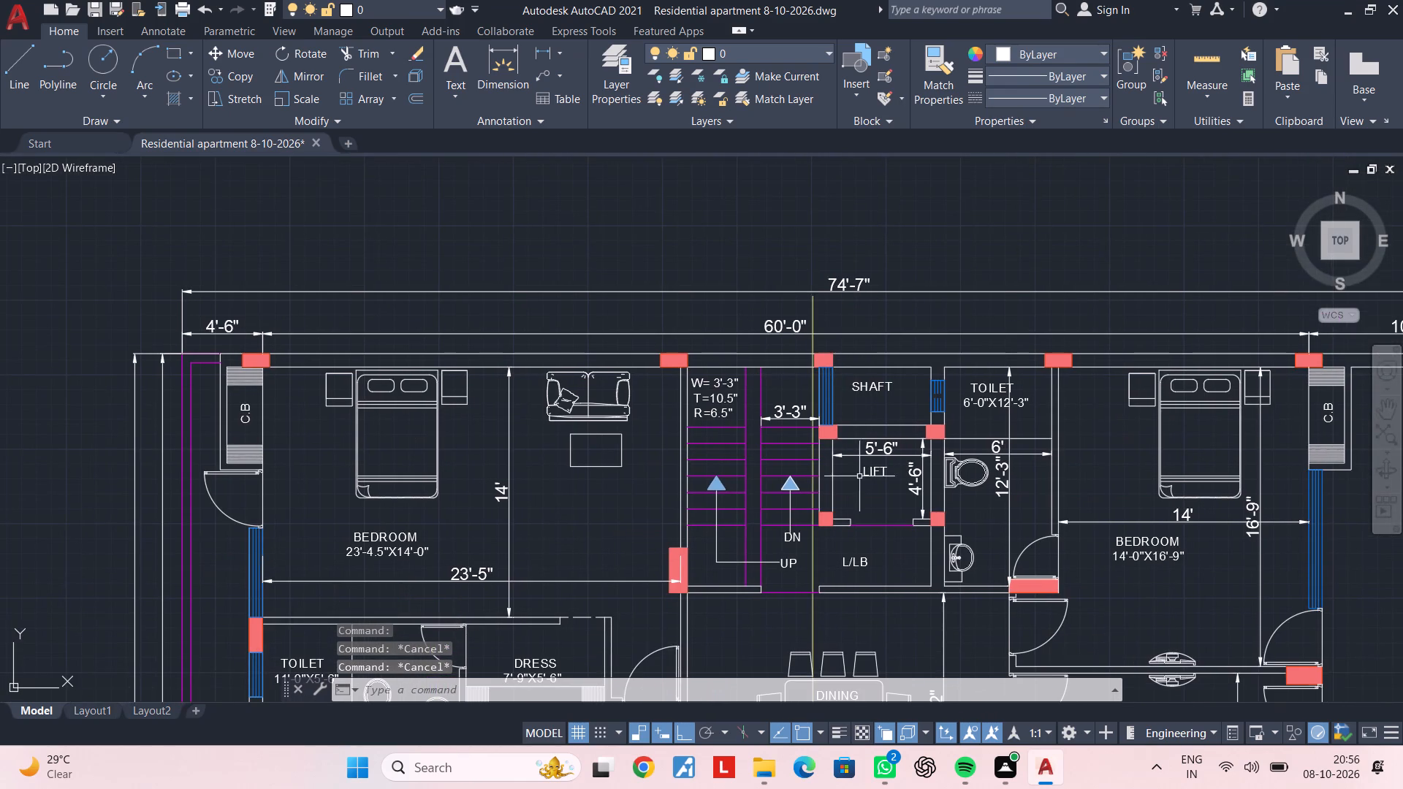
middle_click_drag(858, 474, 873, 427)
scroll(848, 451, "up", 3)
left_click(742, 543)
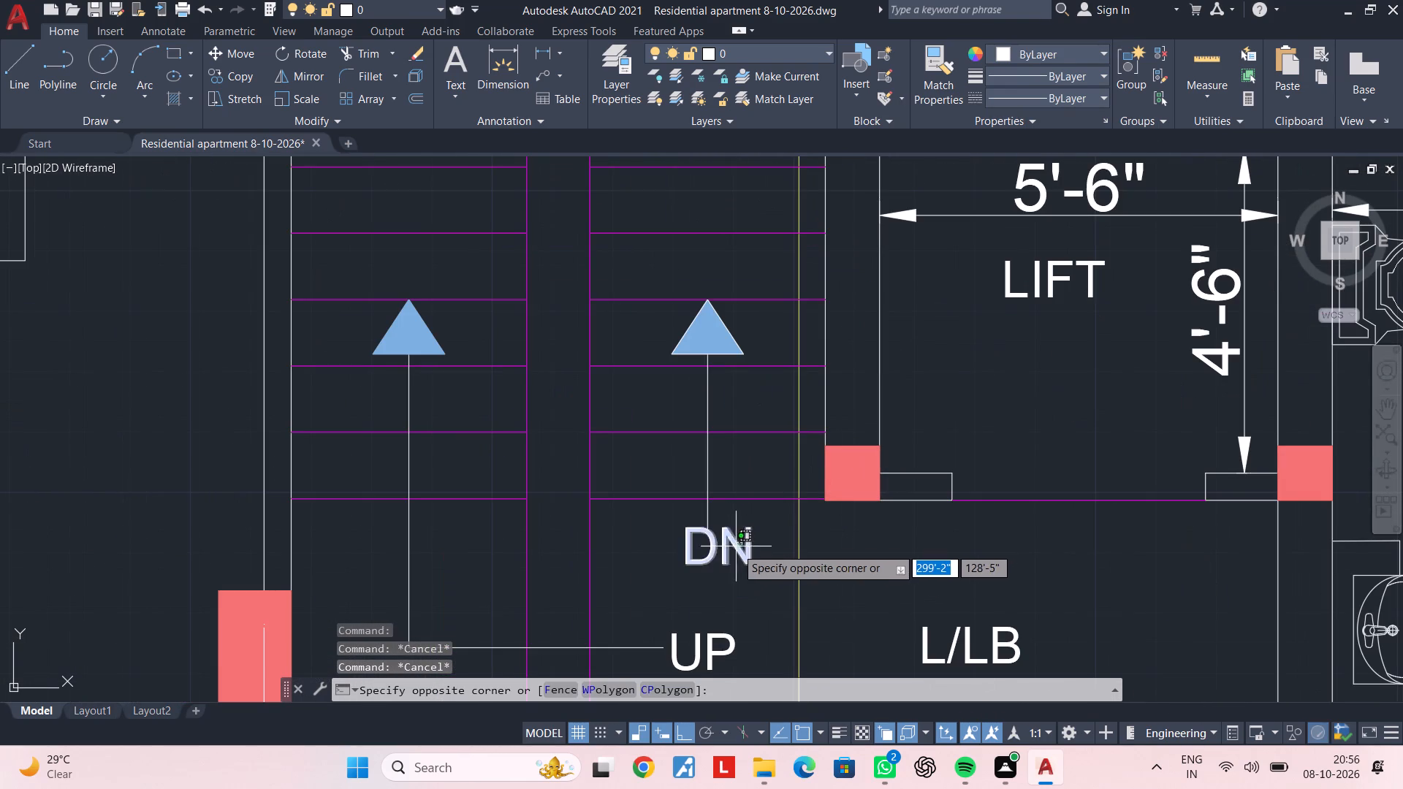
left_click(728, 552)
key("c")
key("o")
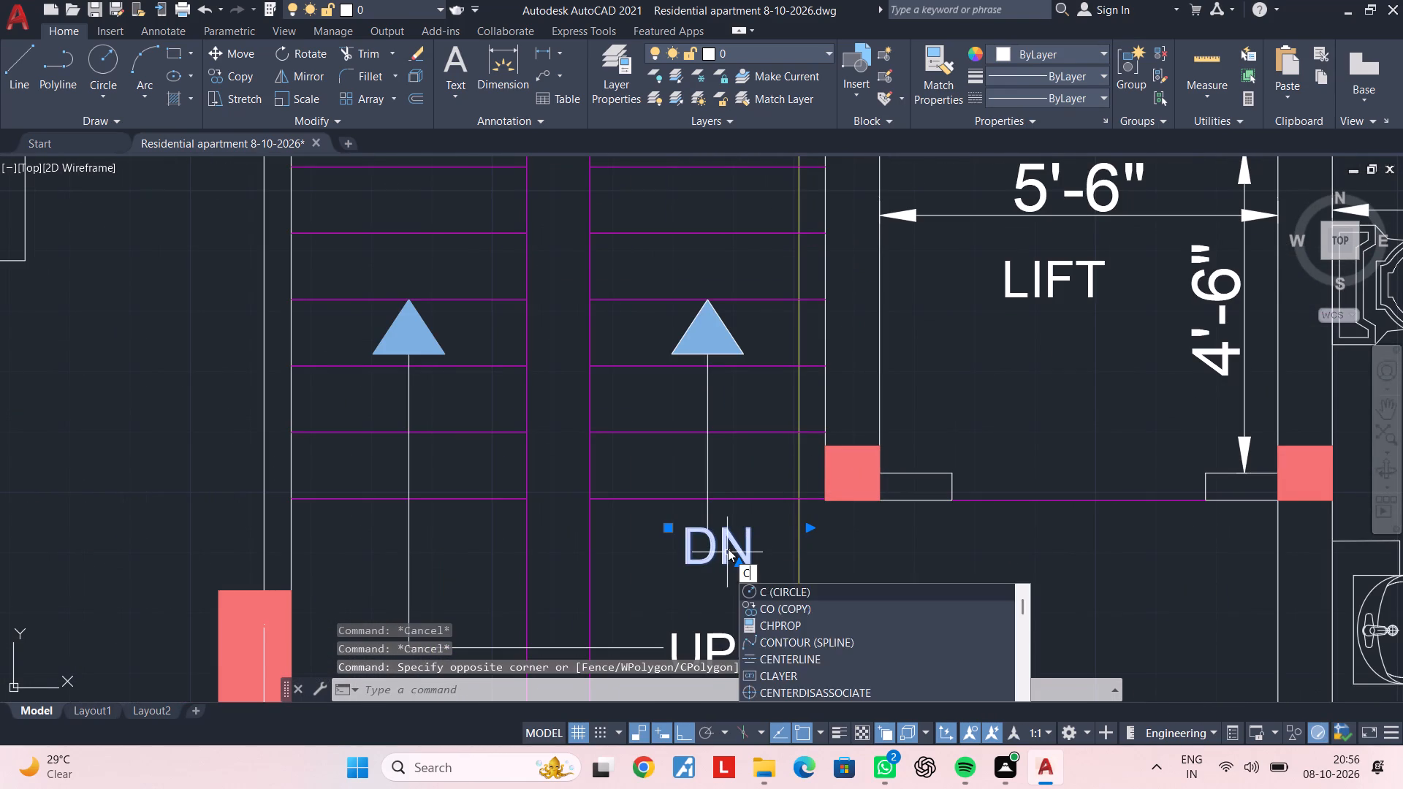
key("space")
left_click(727, 547)
middle_click_drag(813, 332, 809, 592)
scroll(831, 405, "down", 2)
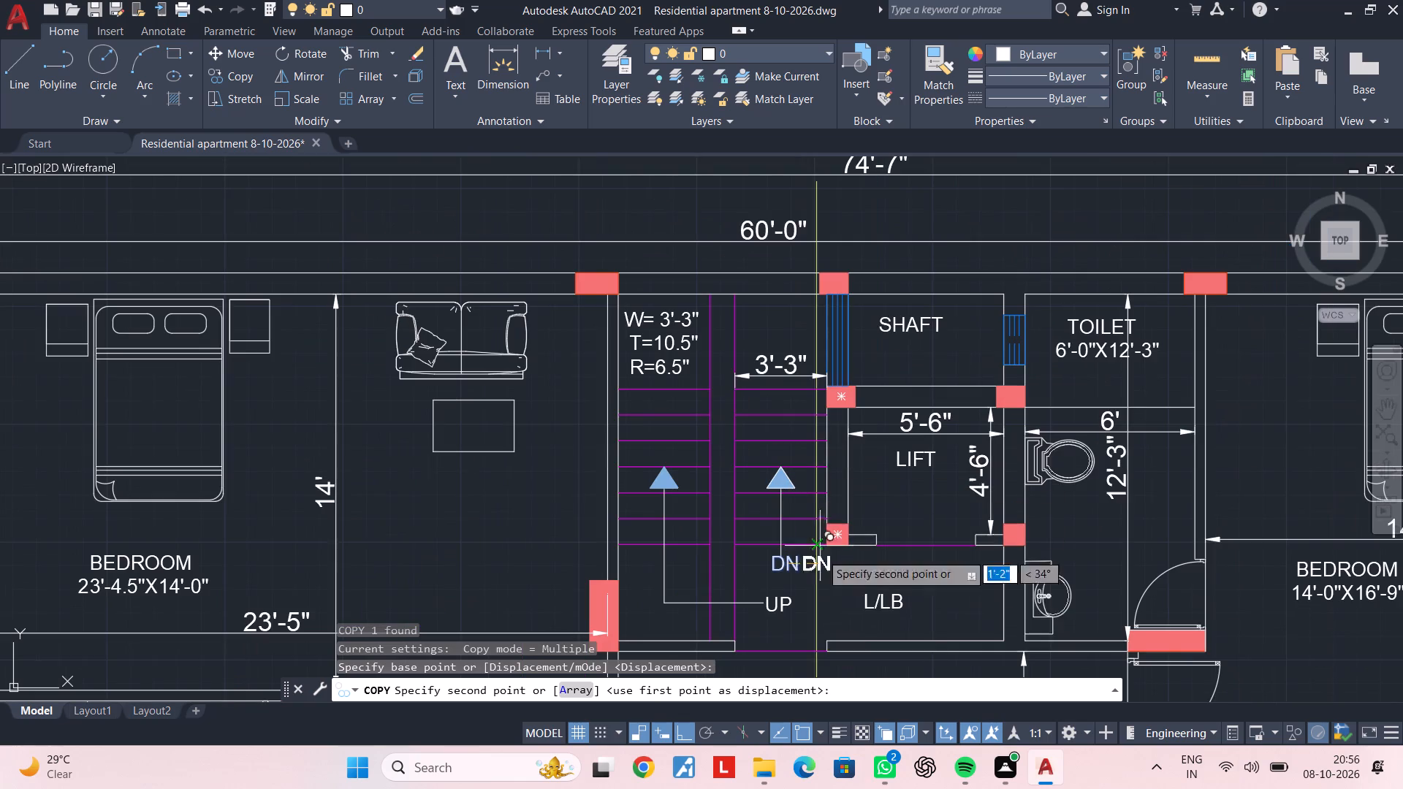
left_click(688, 728)
middle_click_drag(843, 327, 821, 513)
scroll(825, 403, "up", 2)
middle_click_drag(831, 352, 837, 479)
scroll(832, 479, "up", 2)
middle_click_drag(800, 460, 900, 439)
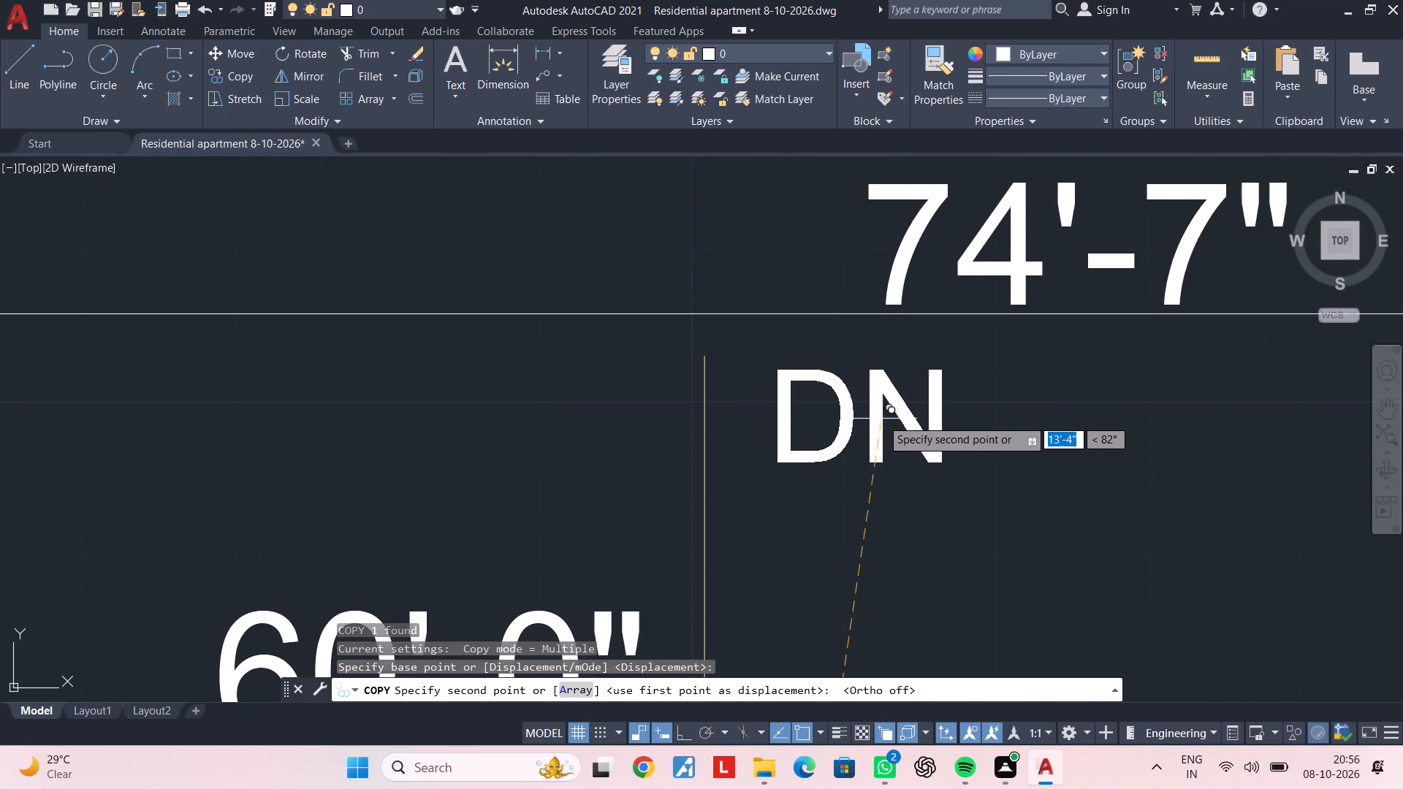
left_click(876, 419)
key("Escape")
key("Escape")
Change the copied DN label beside the section line's upper end to read A.
double_click(841, 432)
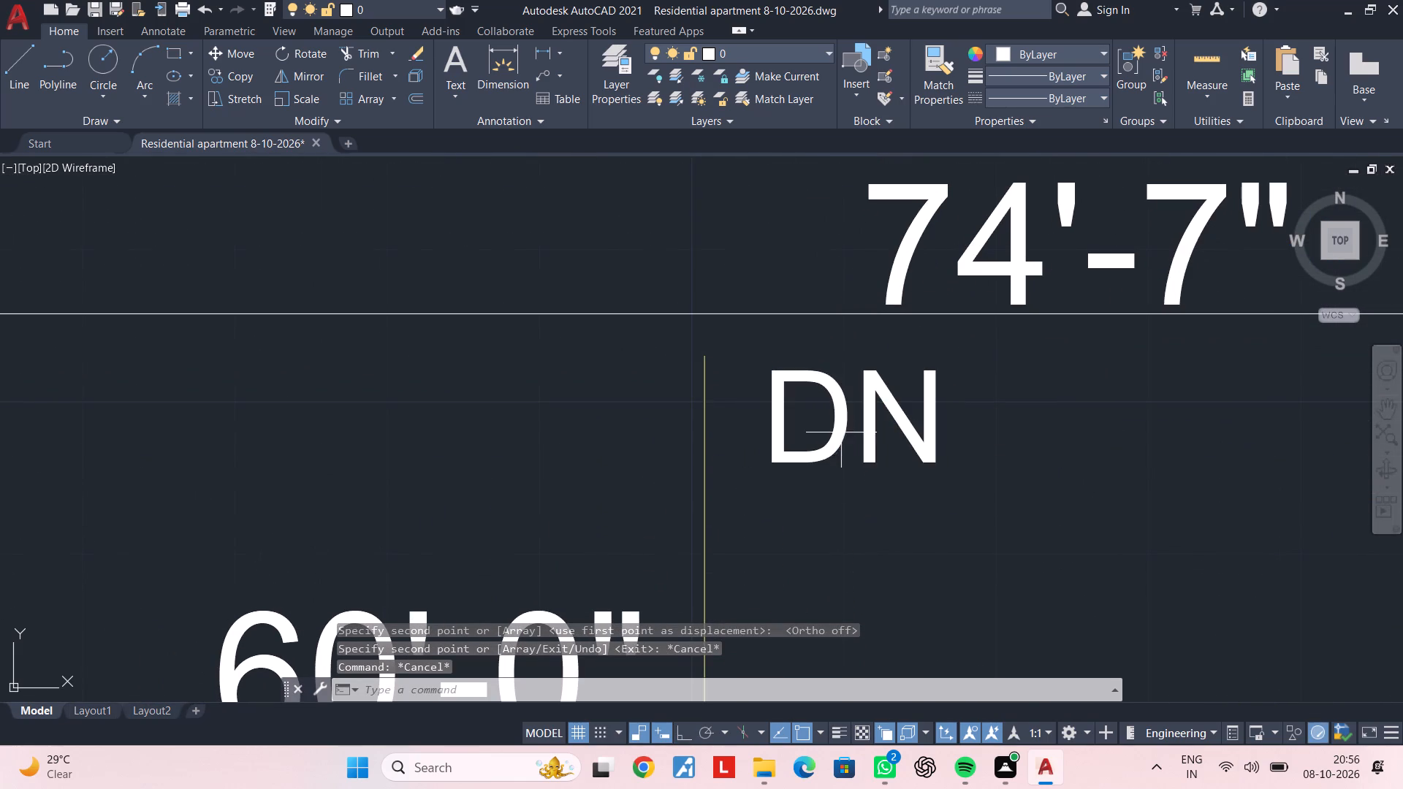
key("Escape")
key("Escape")
double_click(880, 404)
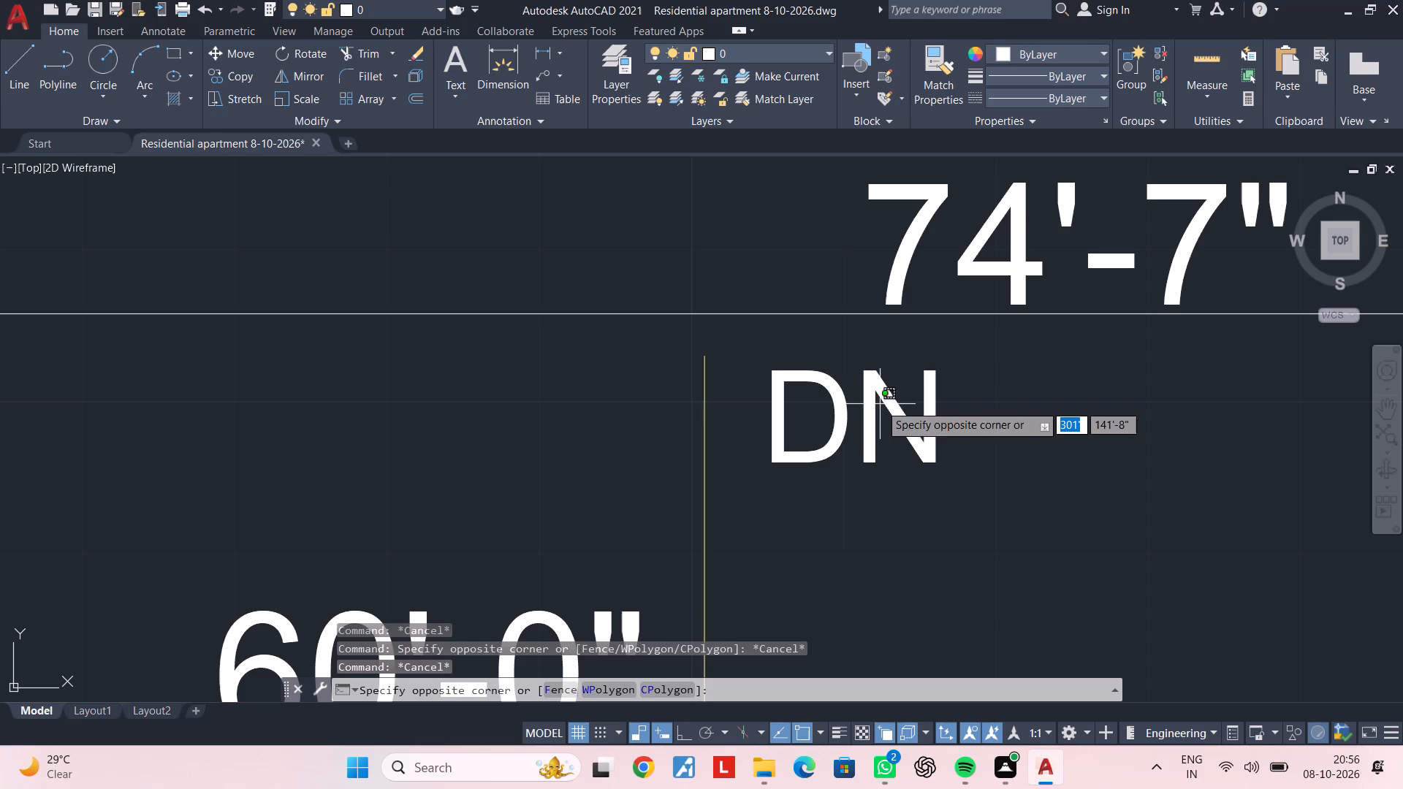
key("Escape")
double_click(883, 394)
left_click_drag(970, 394, 768, 399)
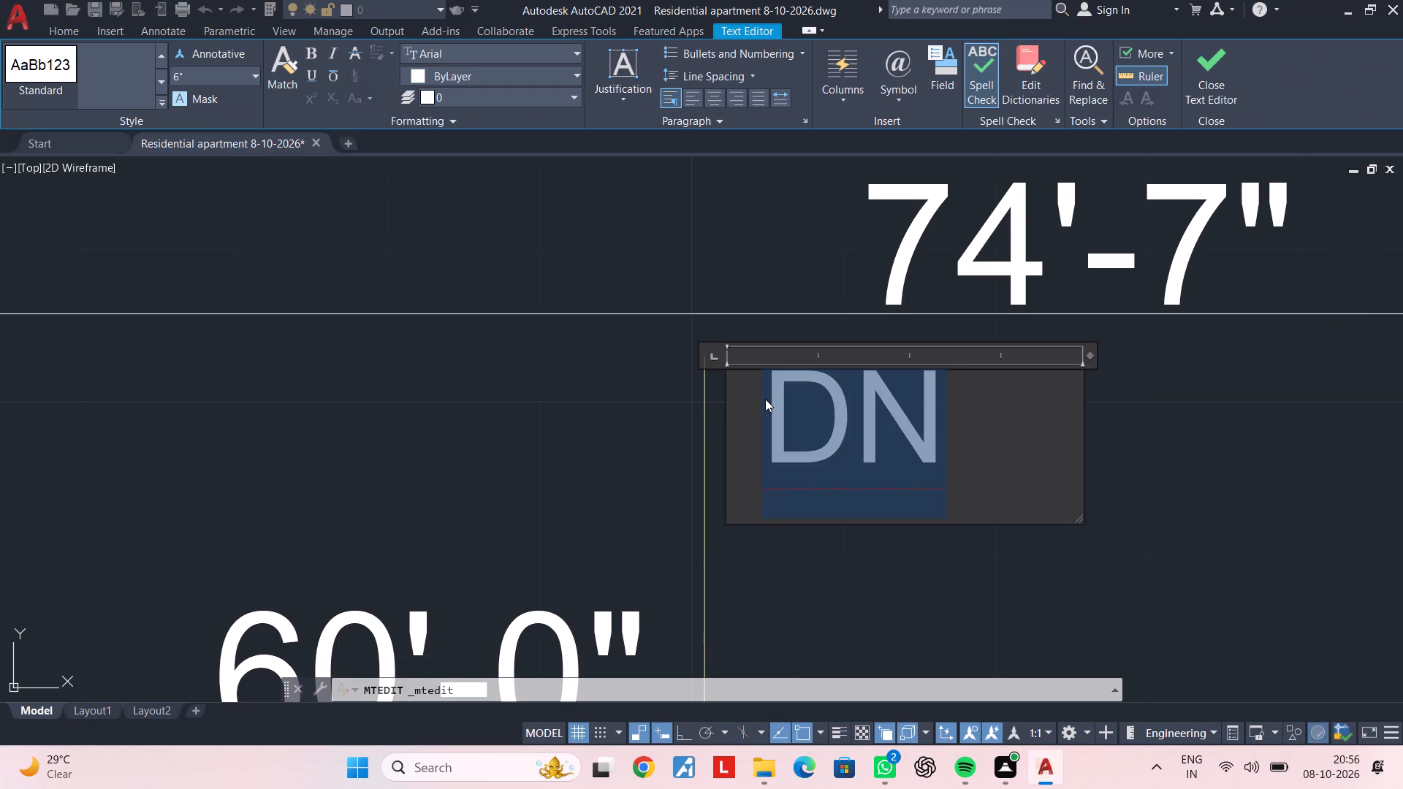
key("BackSpace")
key("a")
left_click(927, 594)
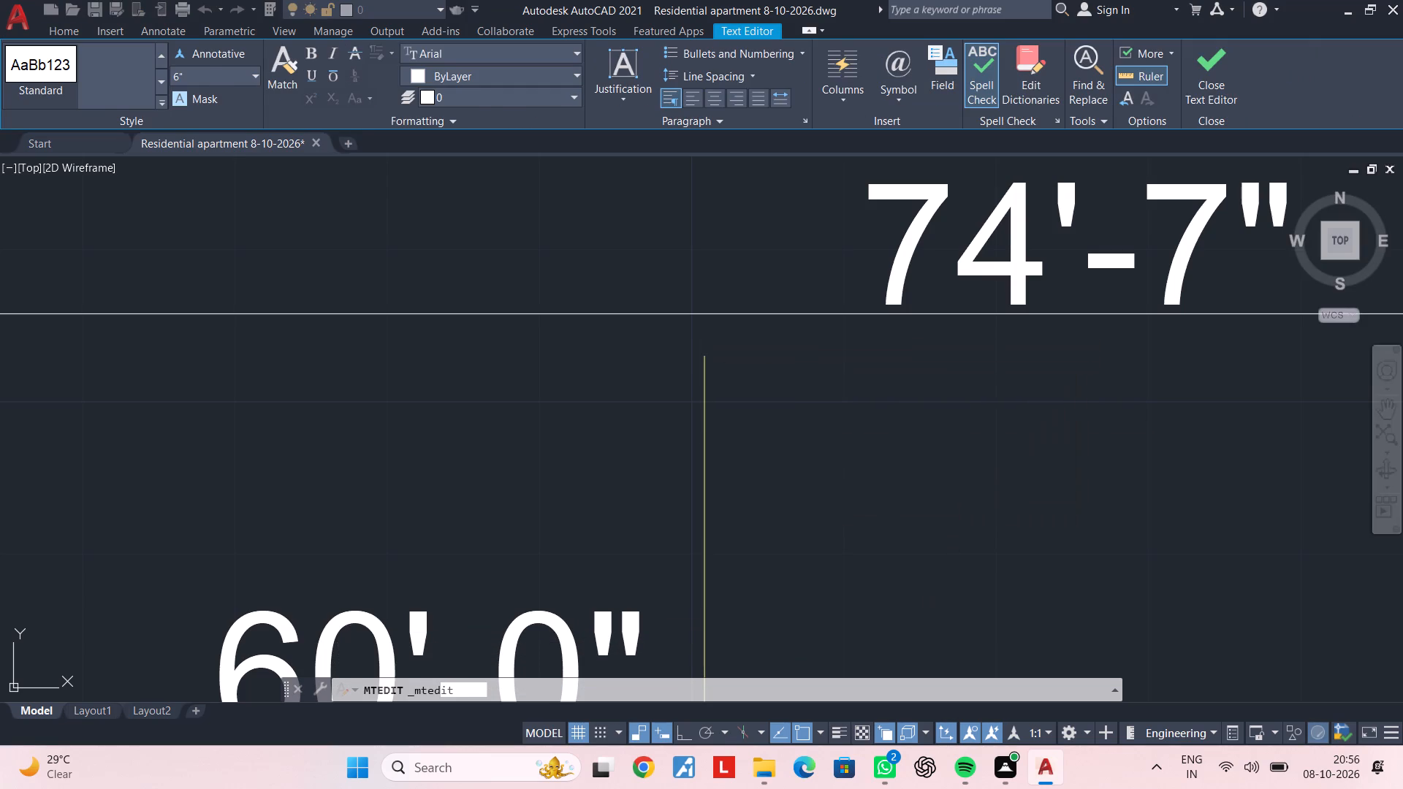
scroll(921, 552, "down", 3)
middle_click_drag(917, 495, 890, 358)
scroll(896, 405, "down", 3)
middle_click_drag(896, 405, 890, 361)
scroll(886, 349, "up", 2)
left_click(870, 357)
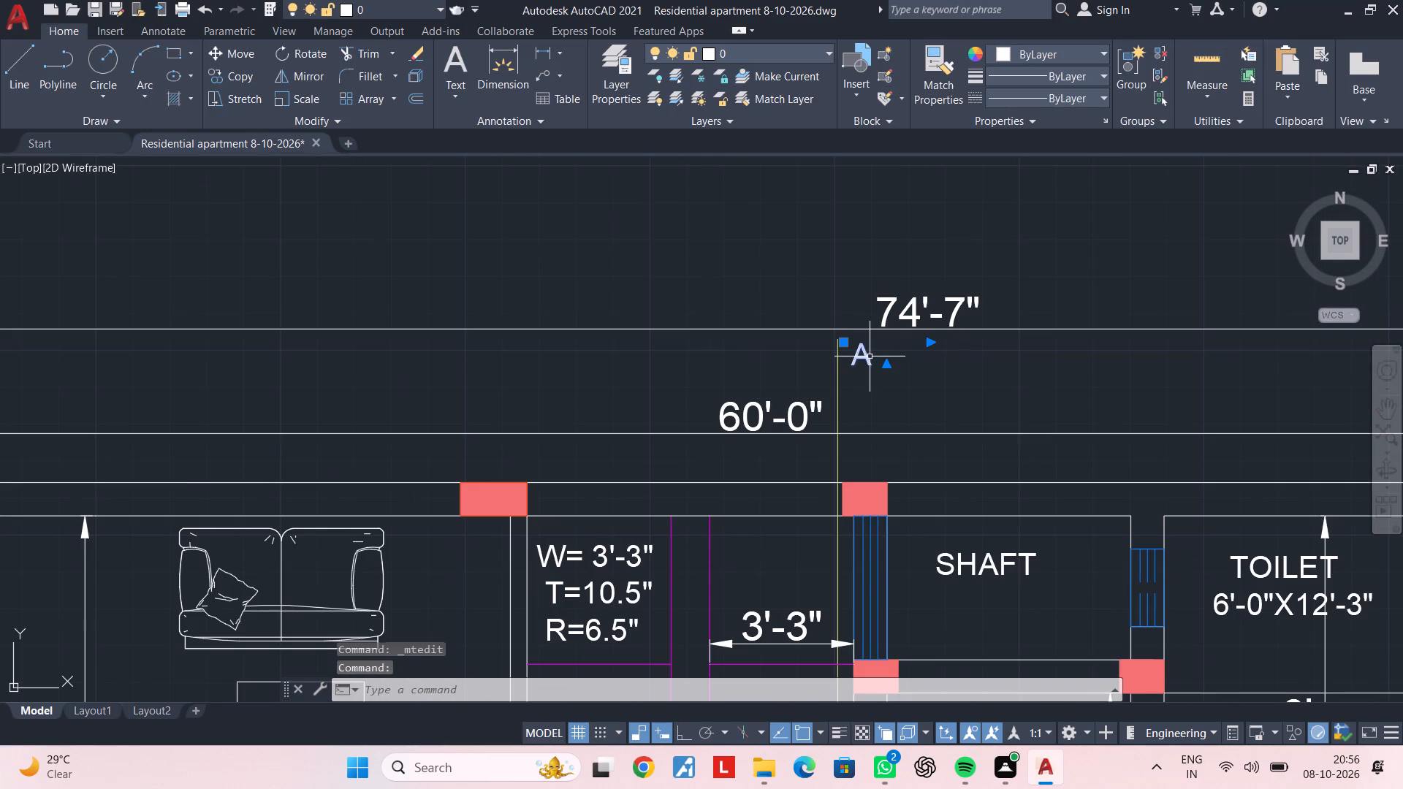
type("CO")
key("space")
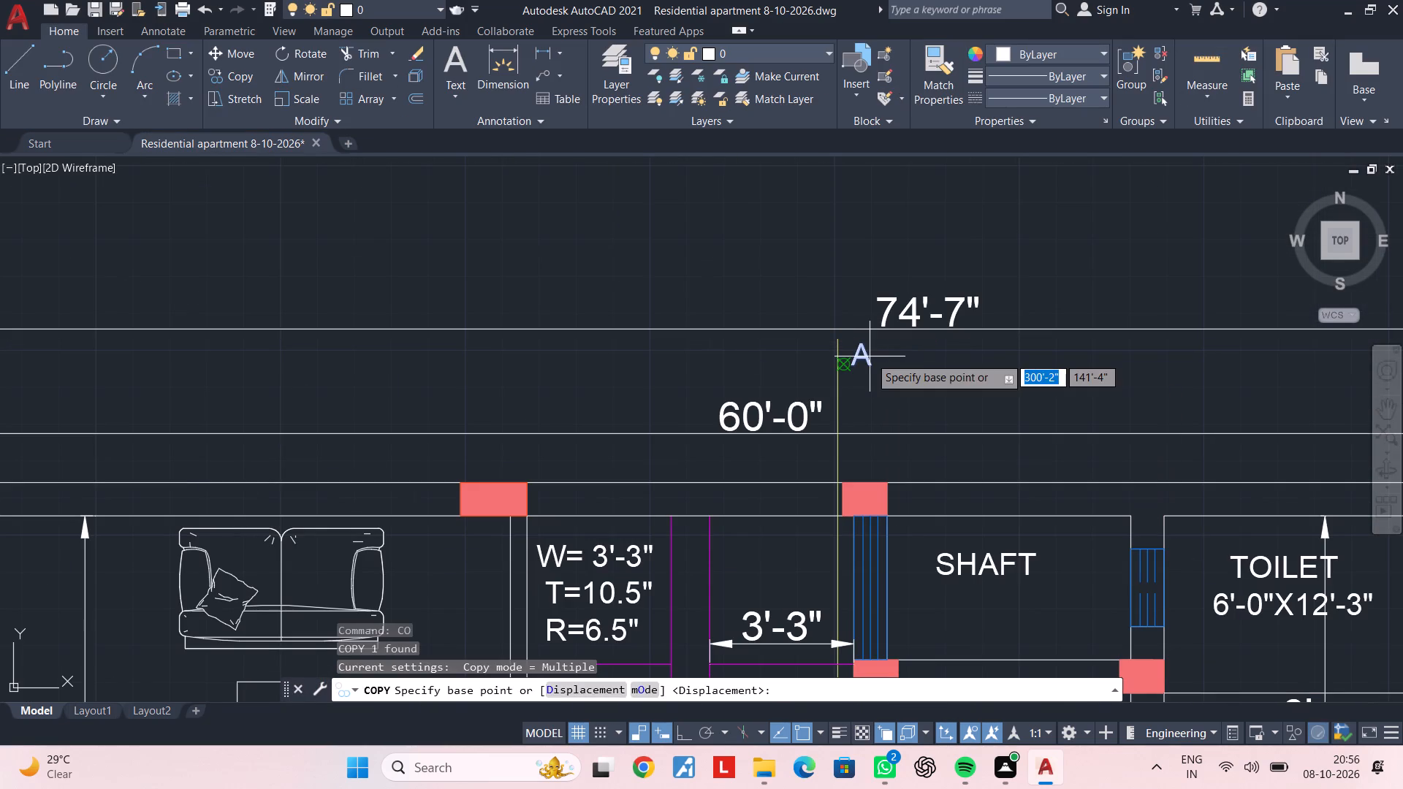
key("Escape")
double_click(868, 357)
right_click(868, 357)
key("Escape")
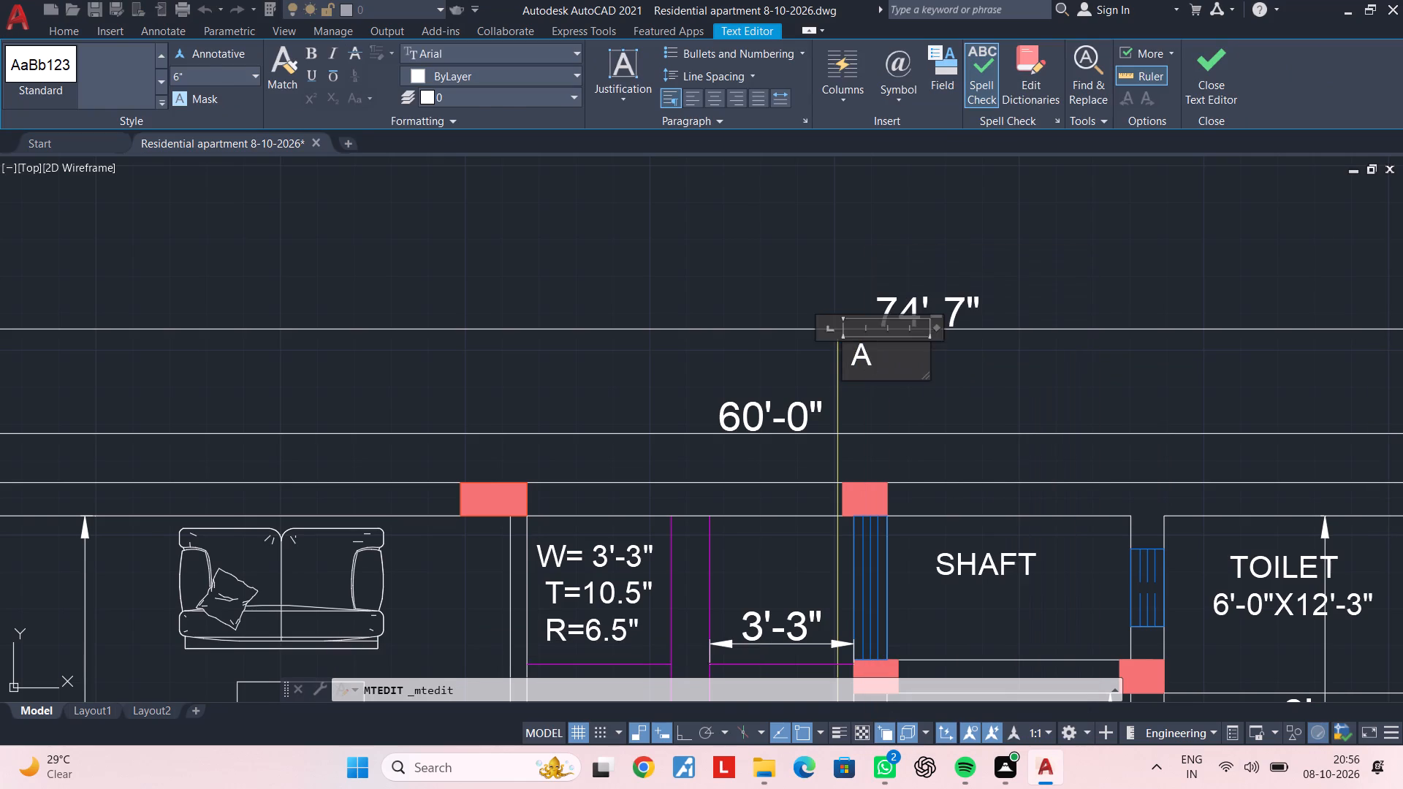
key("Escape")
Enlarge the A label beside the section line's upper end, trying a text height of 9" and settling on 1'.
left_click(872, 362)
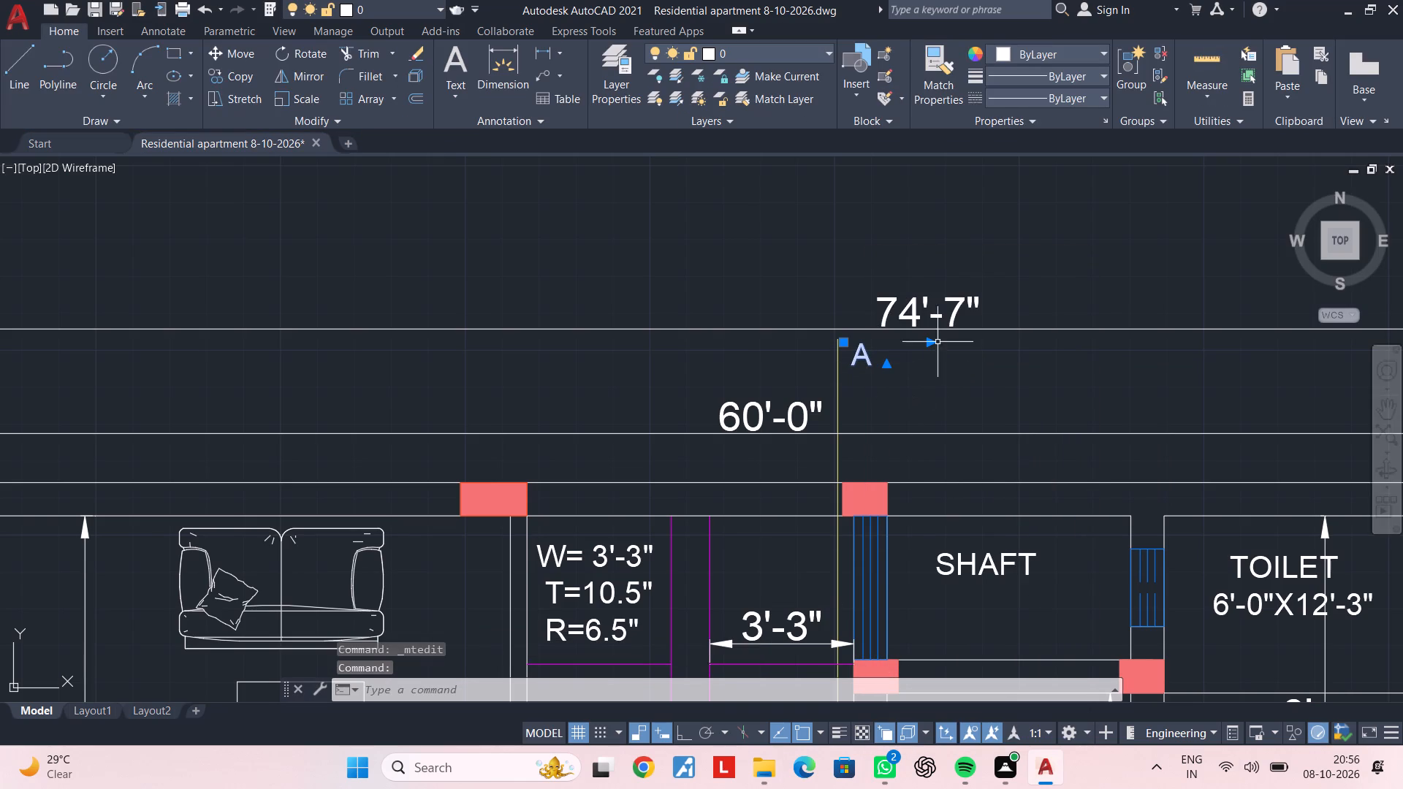
right_click_drag(939, 338, 932, 343)
left_click(997, 710)
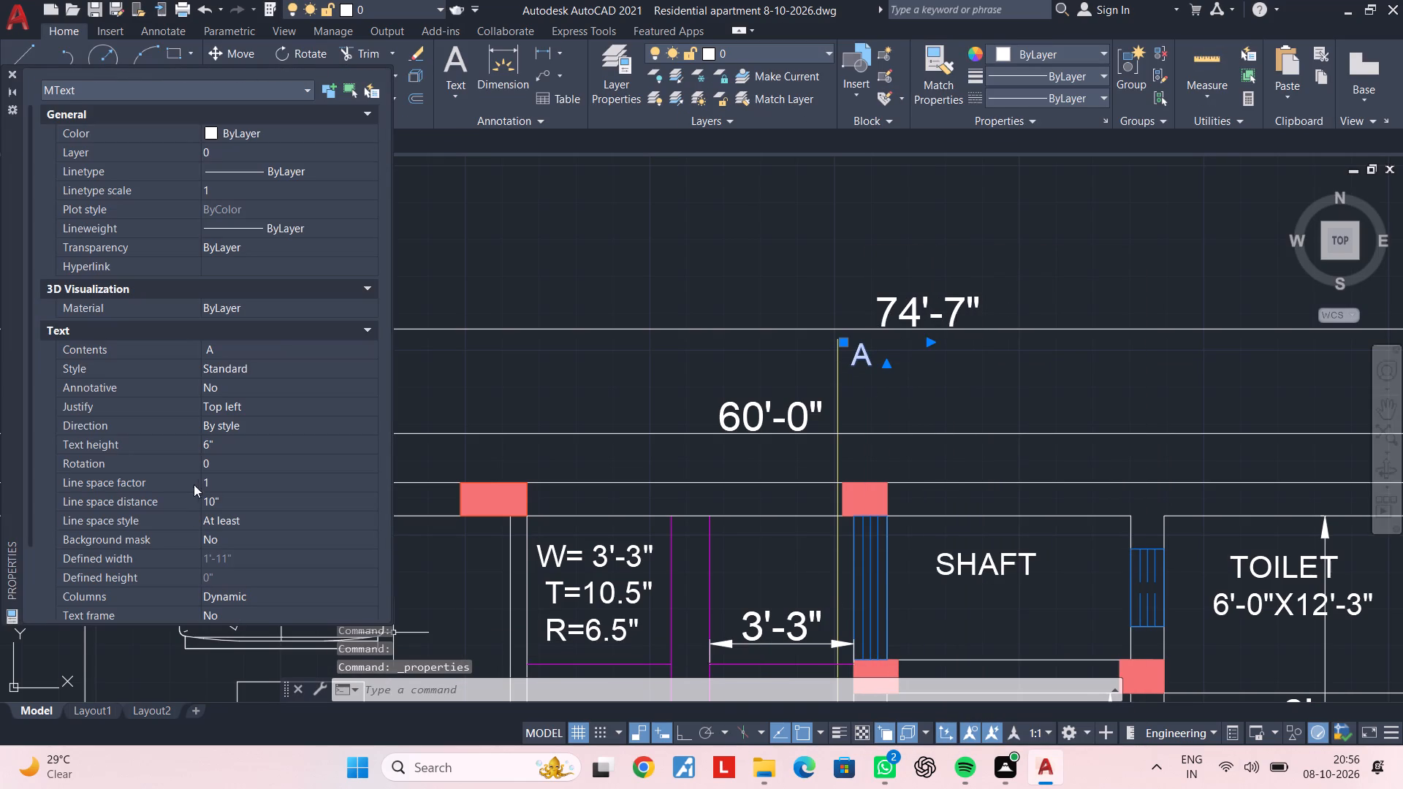
left_click_drag(246, 449, 161, 450)
key("BackSpace")
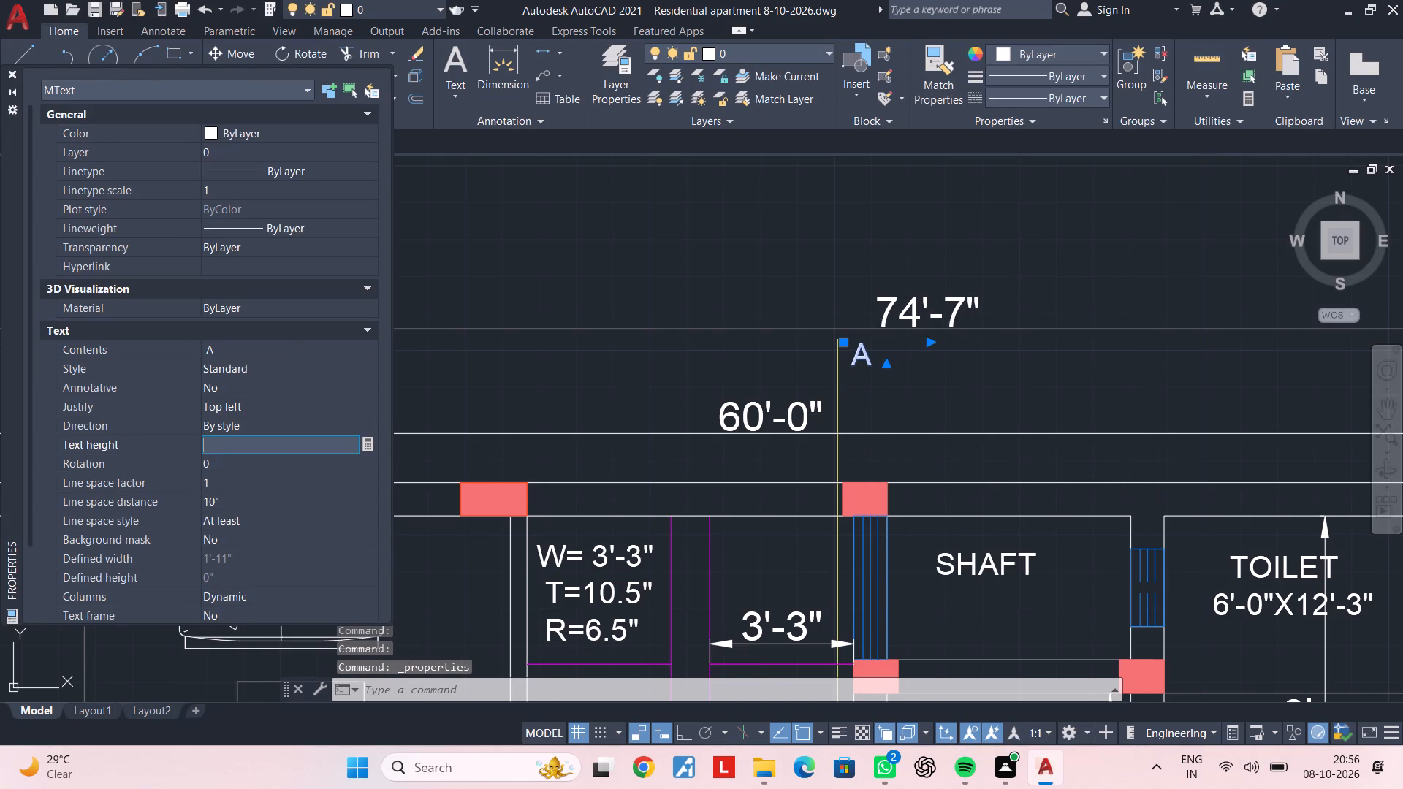
type("9\"")
key("Return")
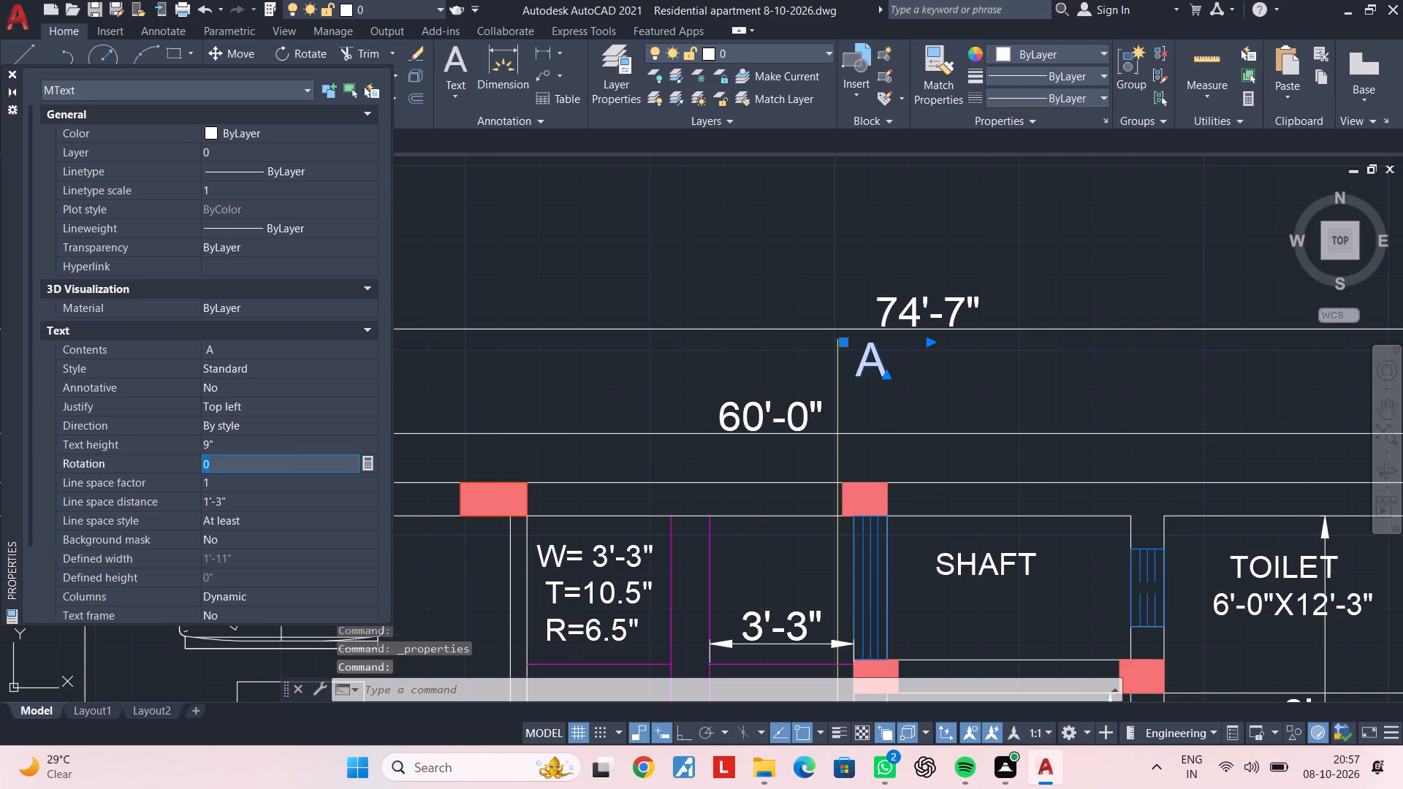
left_click(224, 444)
key("BackSpace")
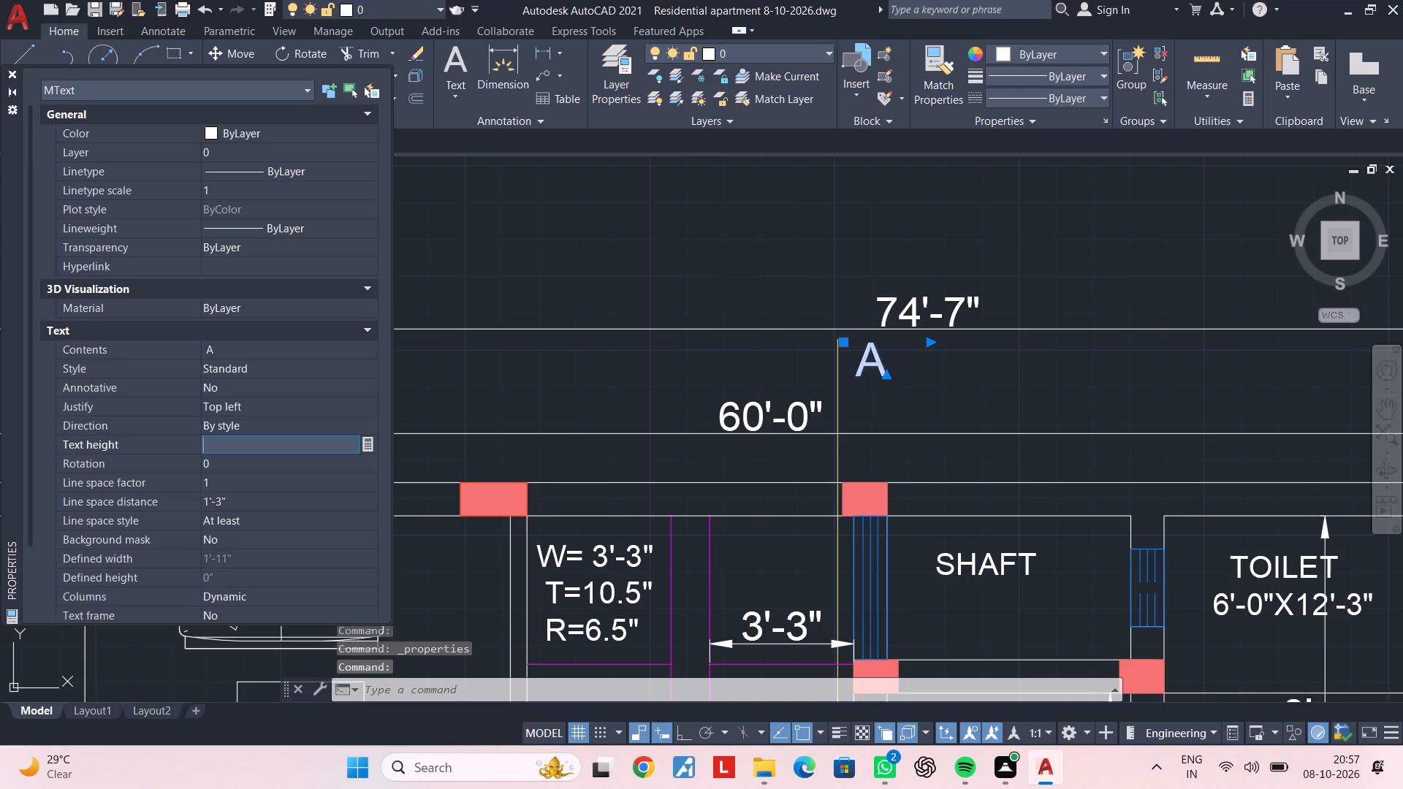
type("1'")
key("Return")
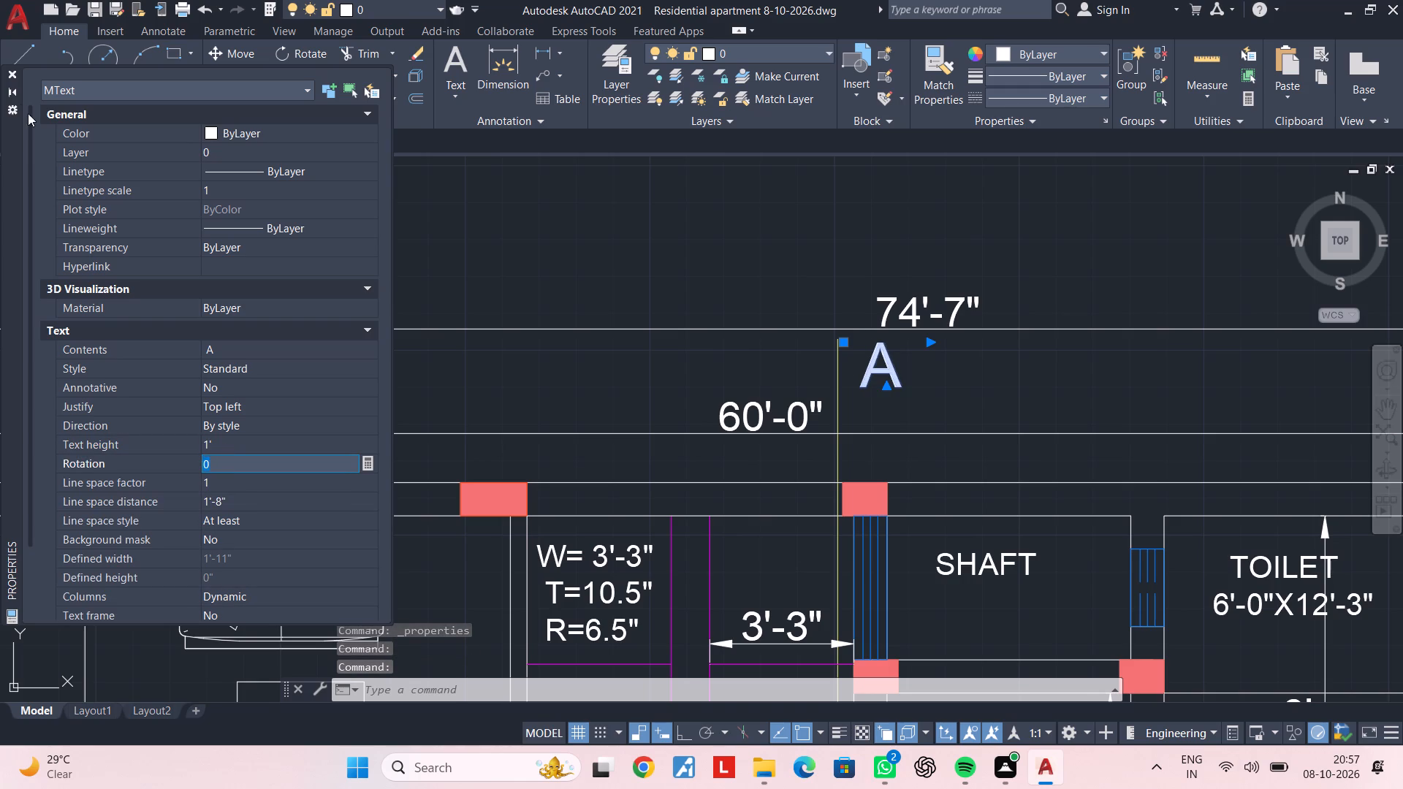
left_click(12, 76)
key("Escape")
Copy the enlarged A label straight down with Ortho on, placing it beside the section line's lower end below the kitchen.
scroll(930, 392, "down", 1)
middle_click_drag(930, 392, 834, 359)
key("Escape")
left_click(813, 343)
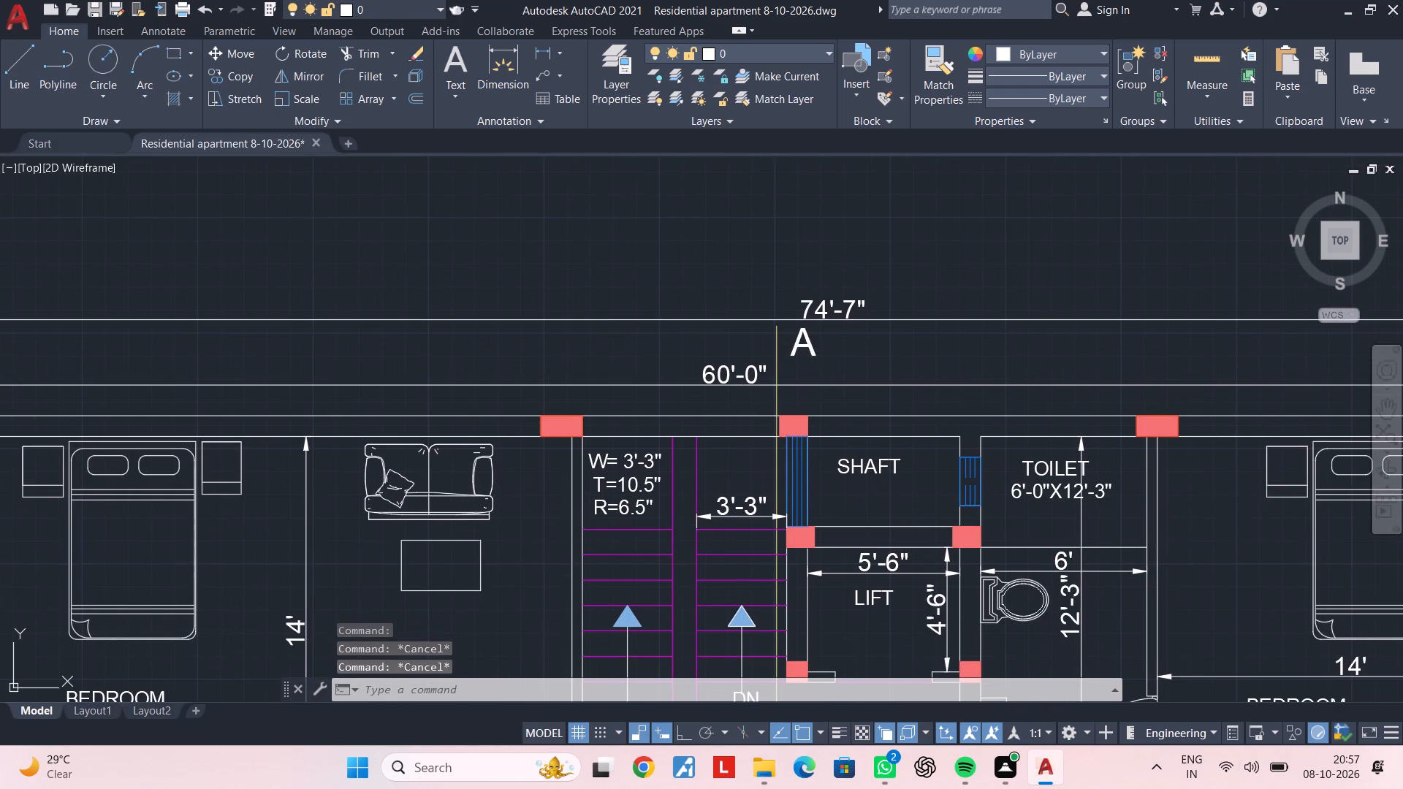
type("CO")
key("space")
left_click(809, 343)
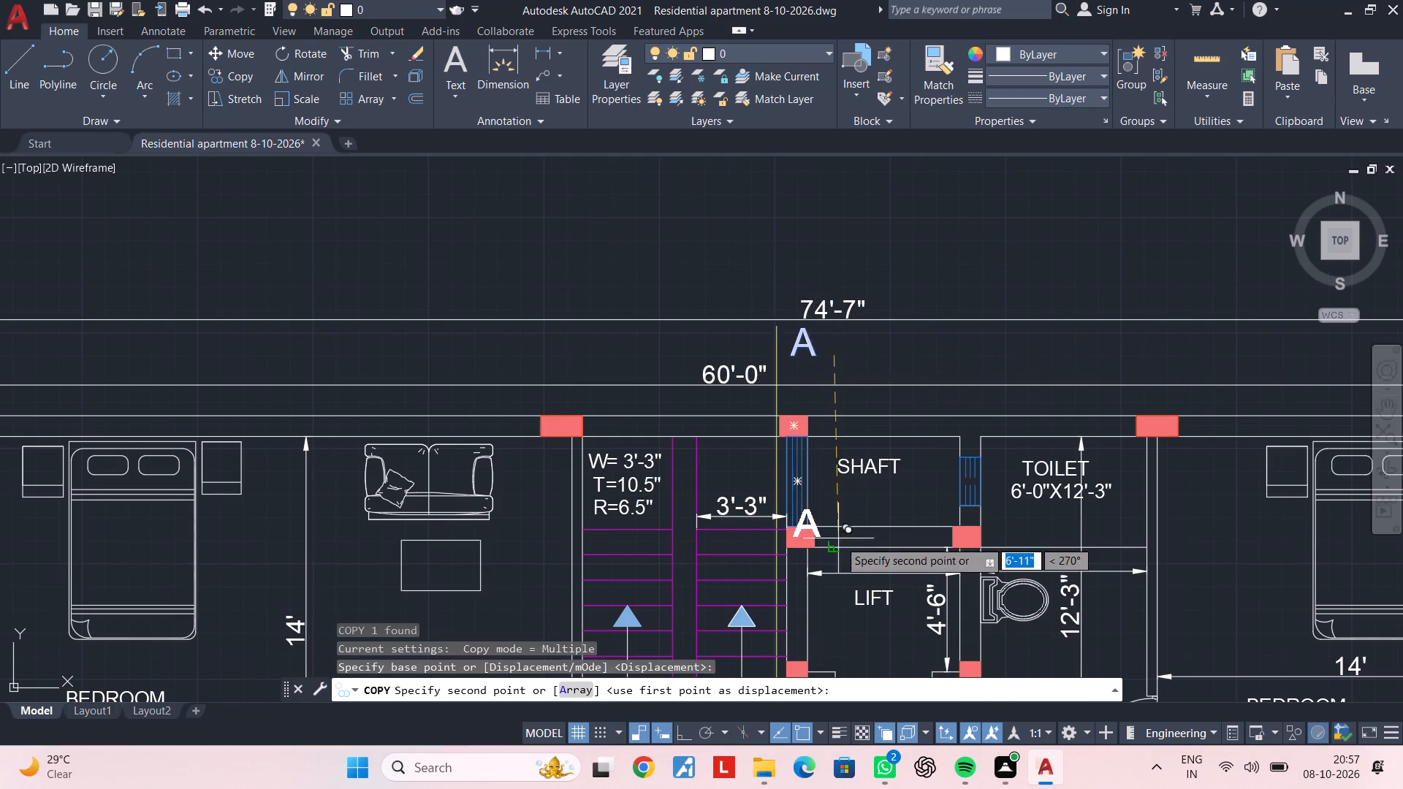
scroll(839, 540, "down", 2)
middle_click_drag(840, 540, 820, 230)
middle_click_drag(845, 494, 827, 334)
left_click(683, 736)
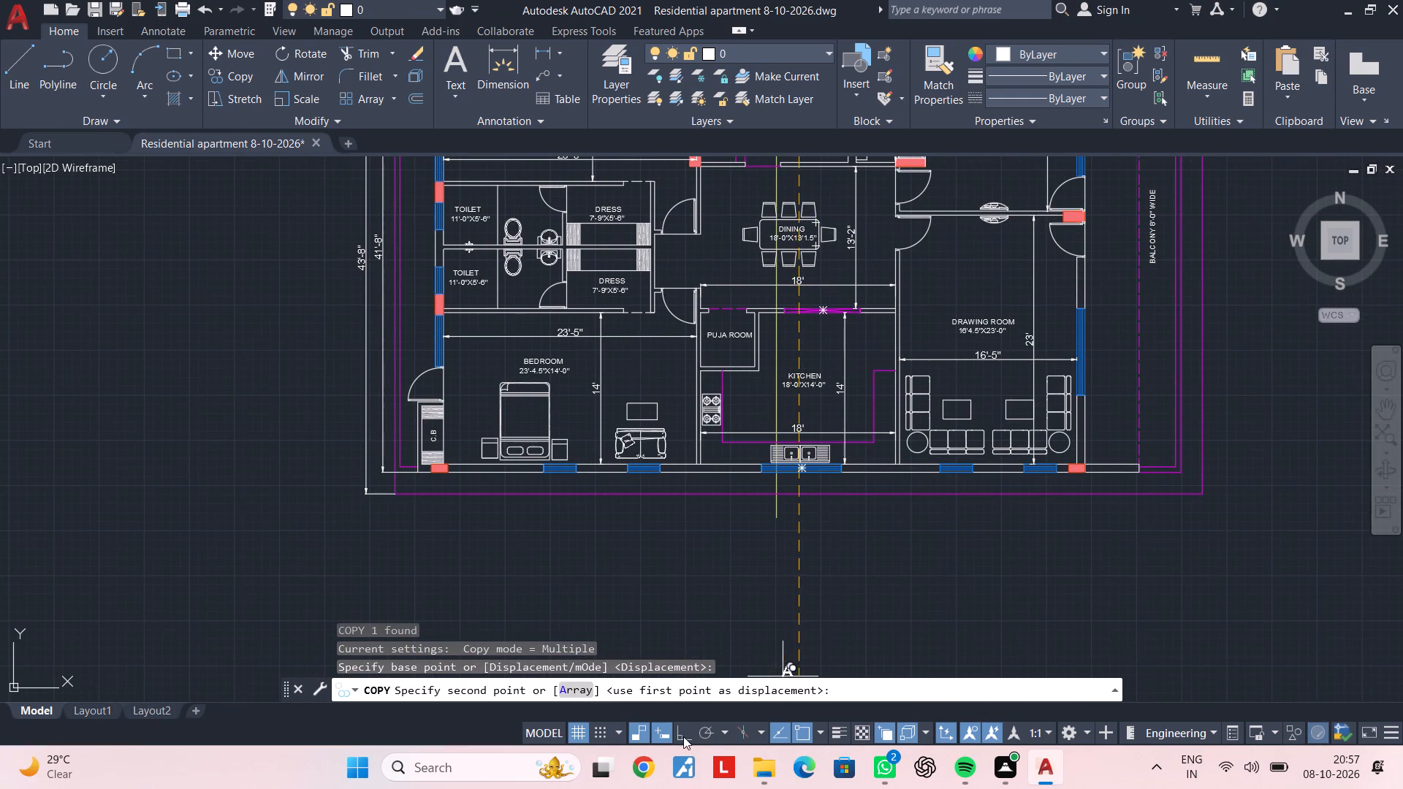
scroll(779, 538, "up", 2)
scroll(793, 467, "up", 2)
left_click(793, 466)
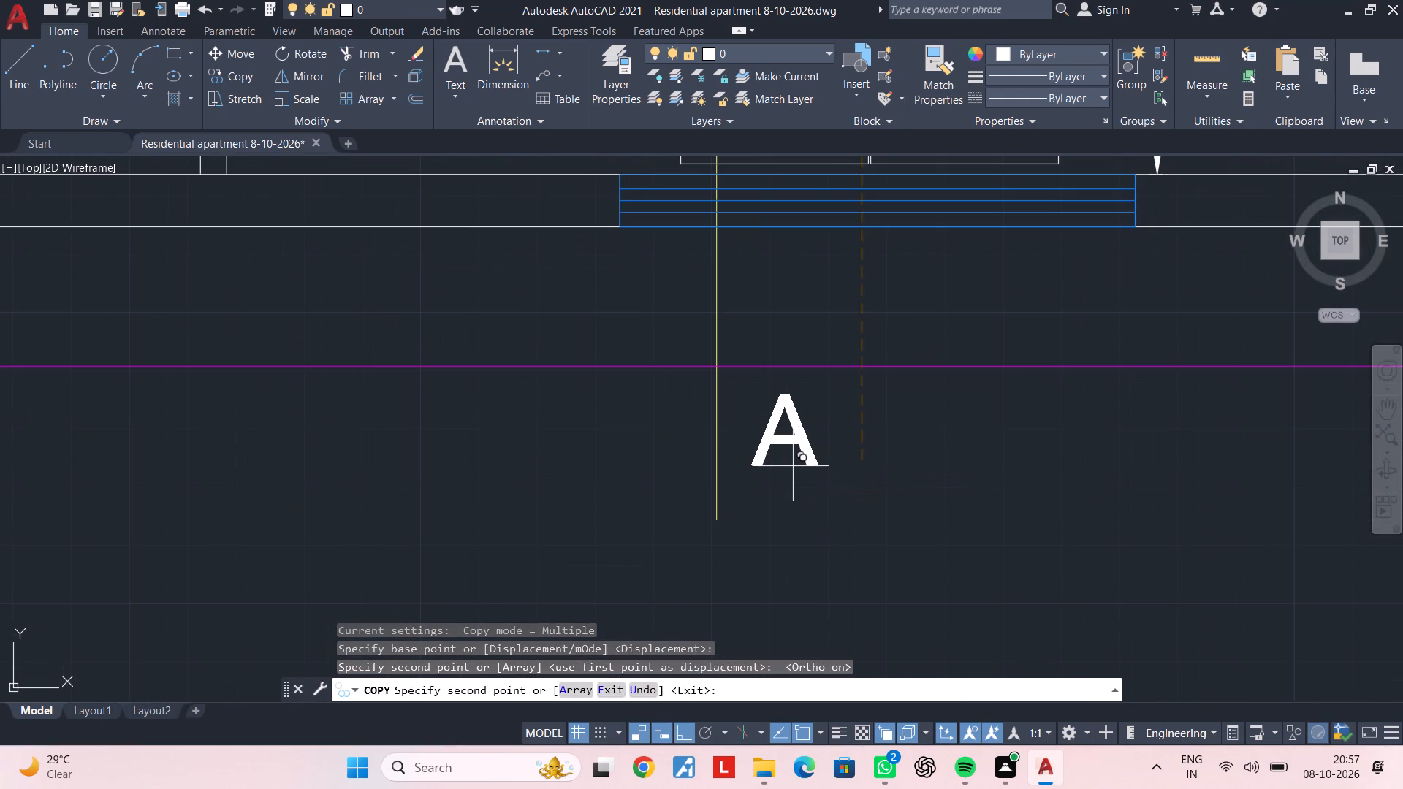
key("Escape")
key("Escape")
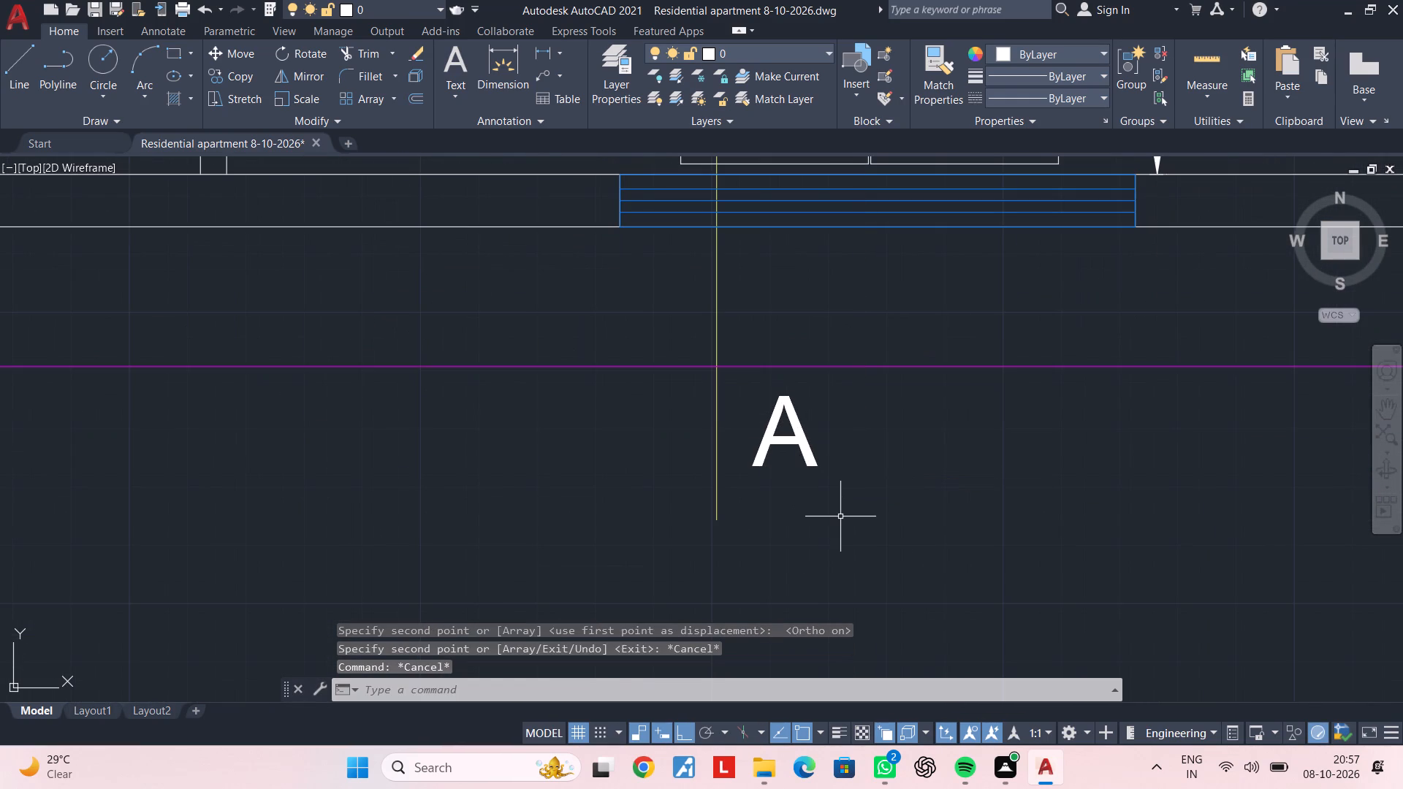
Draw a circle of about 9" radius around the A label at the section line's lower end.
middle_click_drag(840, 519, 842, 550)
key("Escape")
key("Escape")
middle_click_drag(795, 505, 797, 475)
key("Escape")
key("Escape")
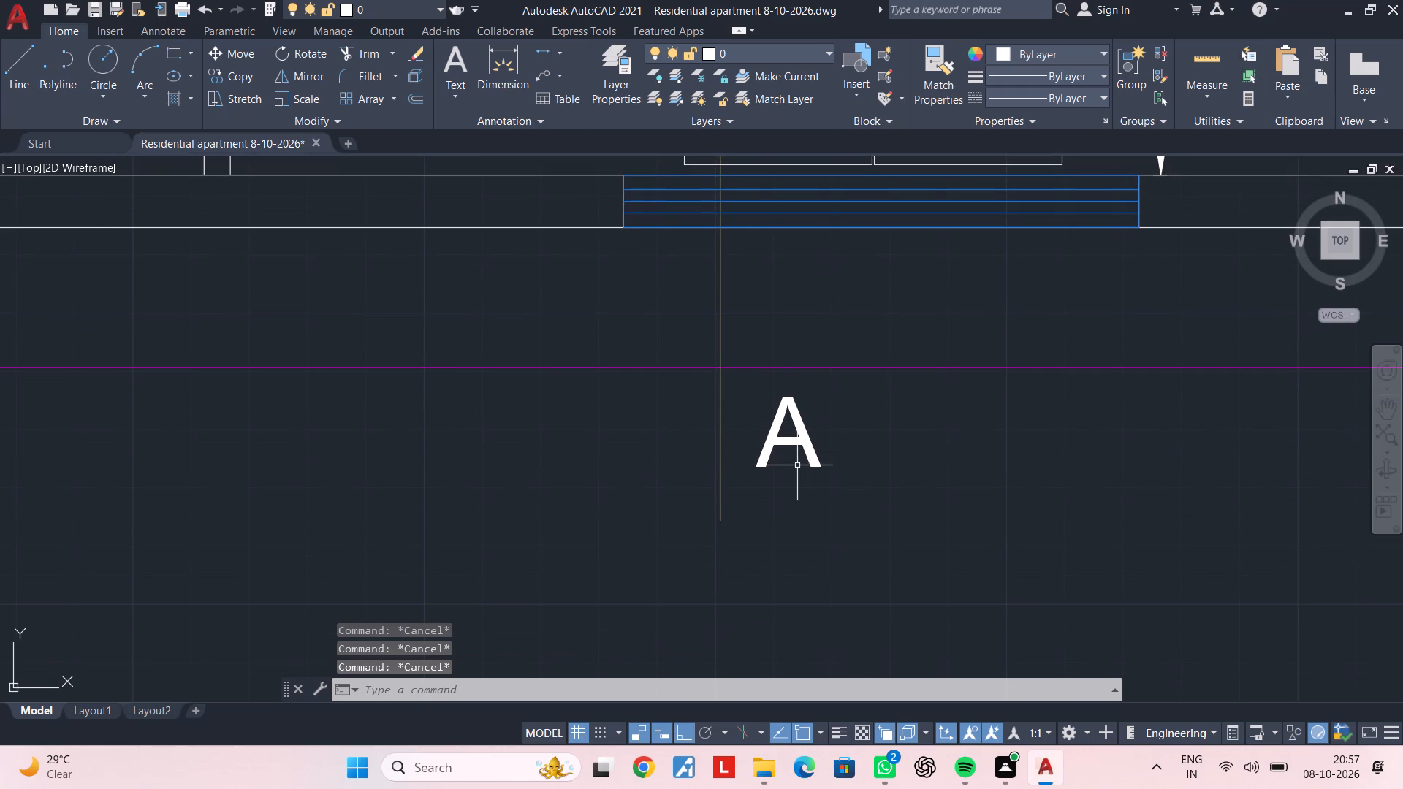
type("C")
key("space")
left_click(791, 437)
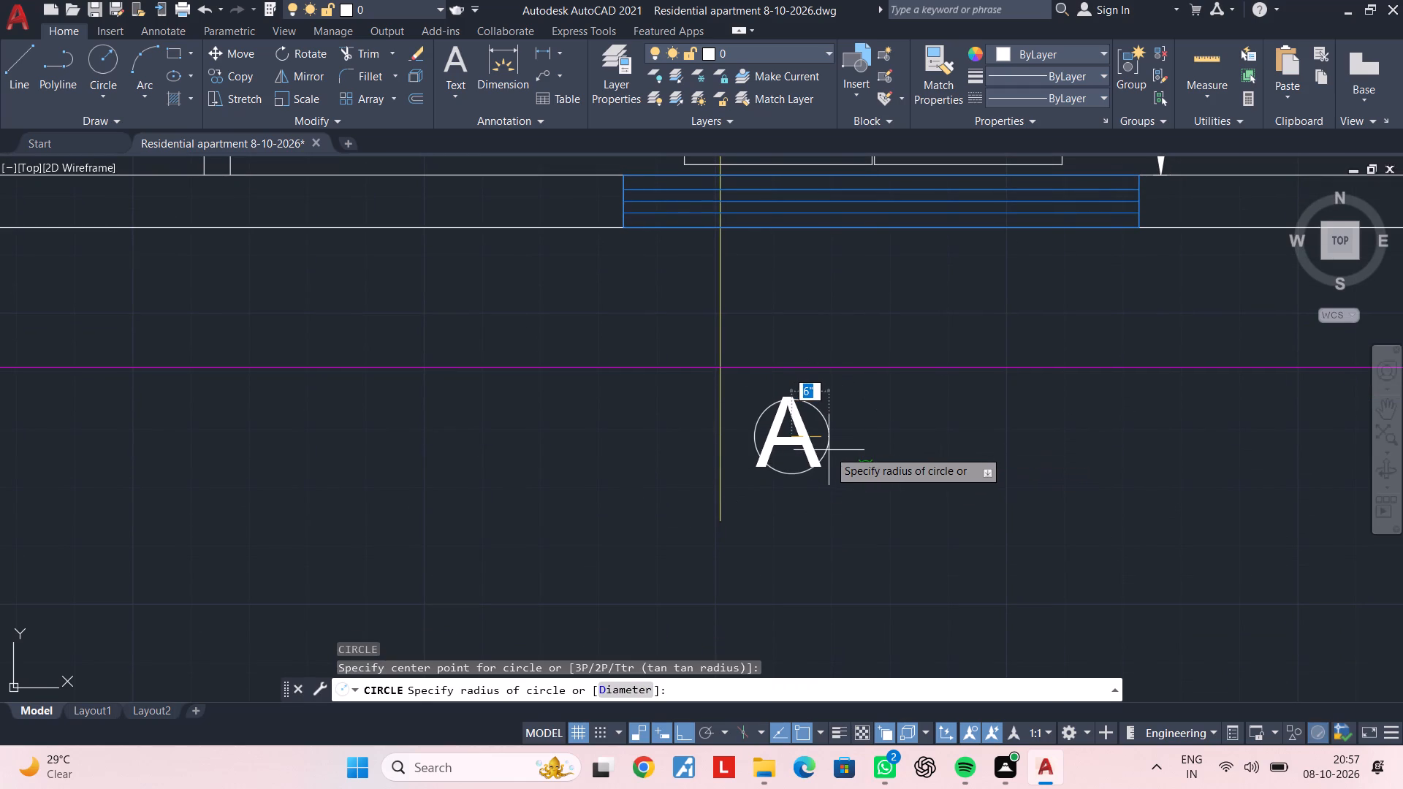
scroll(829, 453, "up", 2)
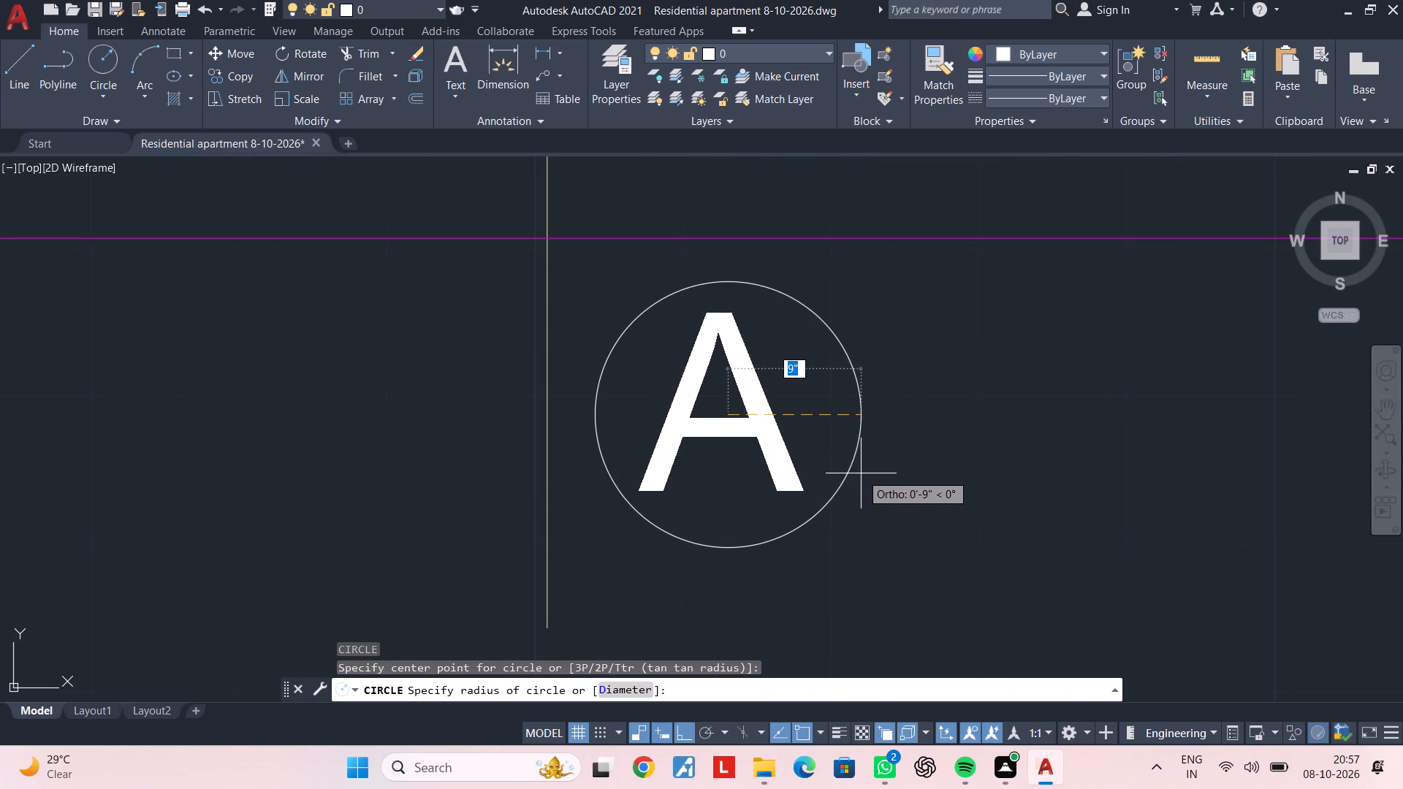
left_click(867, 474)
Draw a matching circle around the A label at the section line's upper end, below the 74'-7" dimension line.
scroll(868, 474, "down", 4)
middle_click_drag(893, 414, 883, 609)
scroll(870, 419, "down", 2)
middle_click_drag(898, 321, 892, 589)
middle_click_drag(853, 329, 848, 478)
scroll(839, 411, "up", 2)
key("space")
scroll(851, 458, "up", 3)
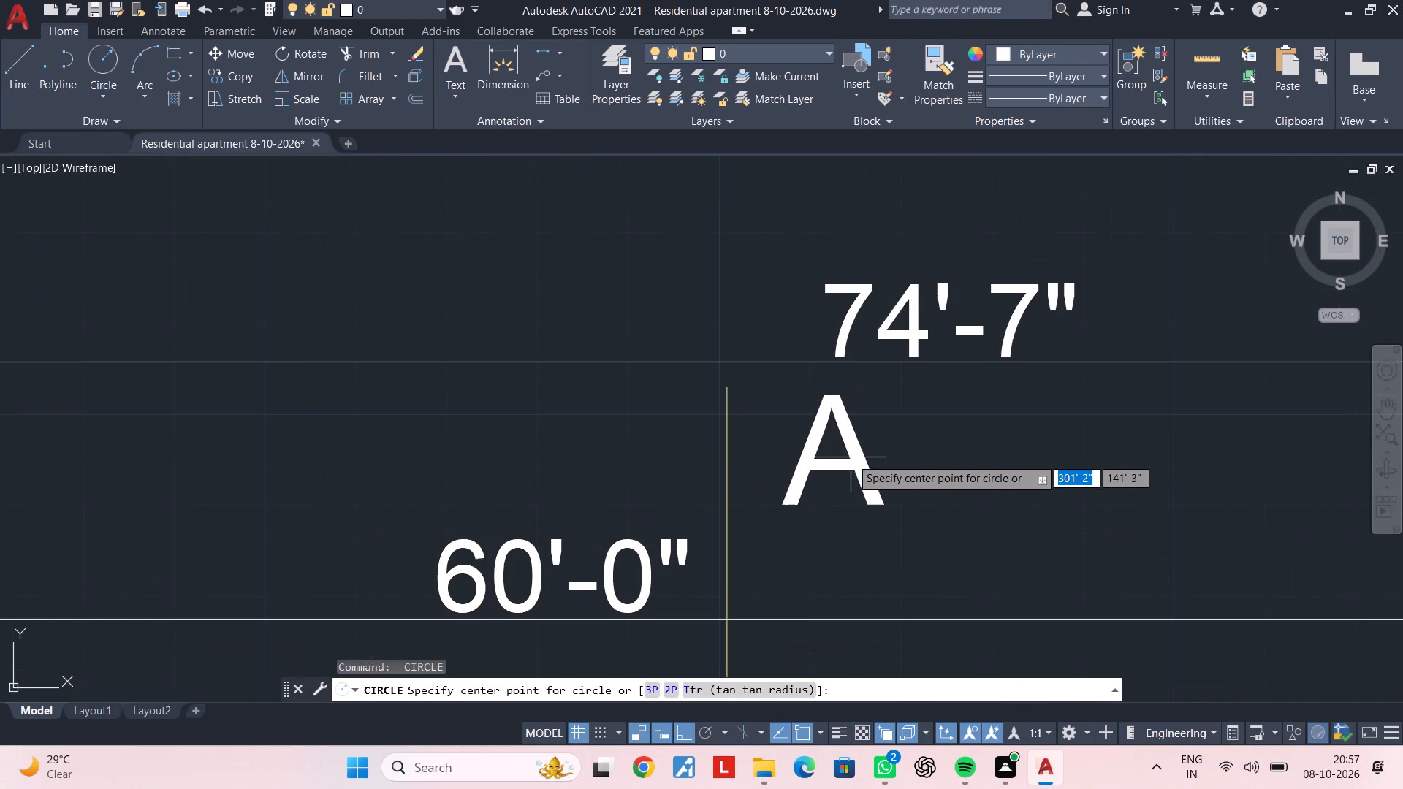
left_click(840, 457)
scroll(900, 496, "up", 1)
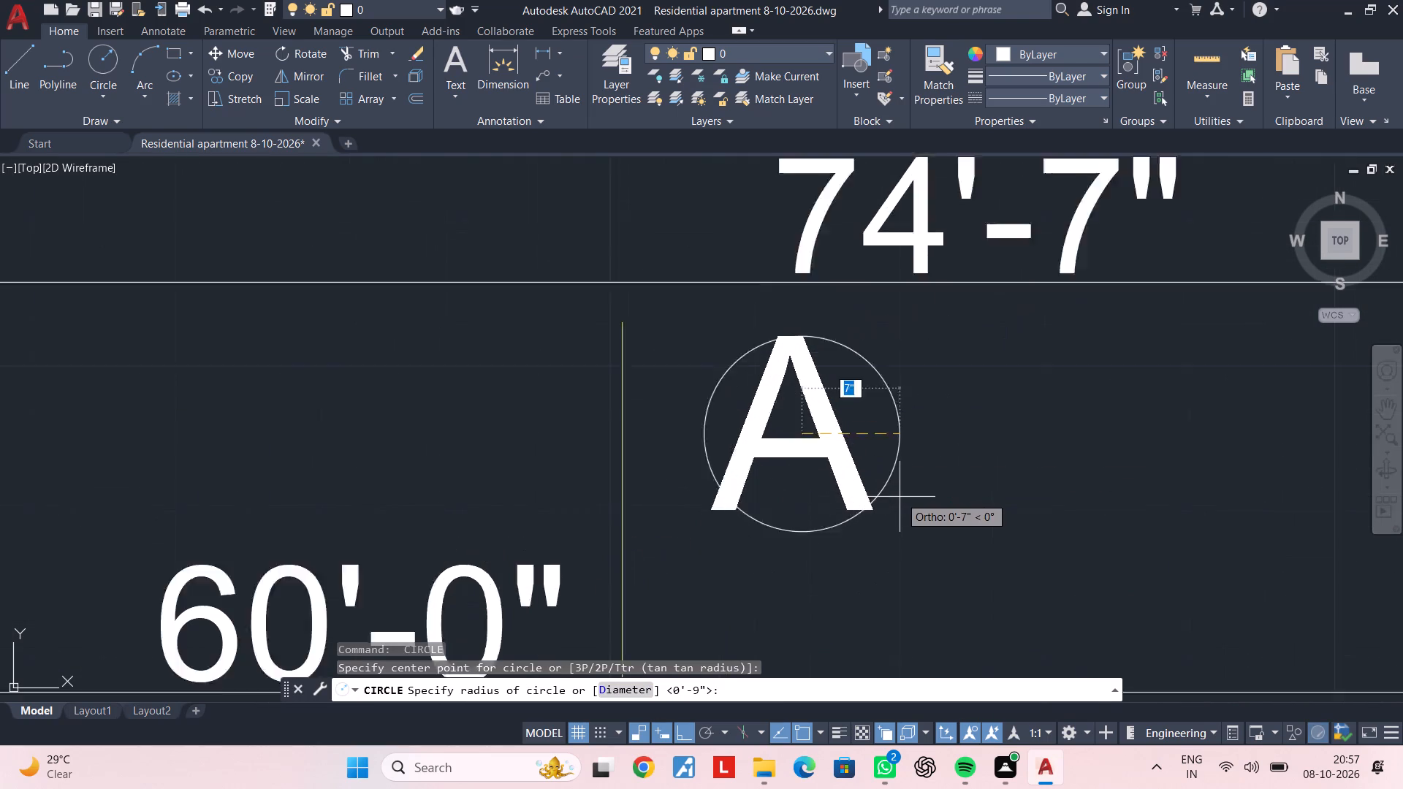
scroll(900, 497, "up", 1)
left_click(965, 578)
scroll(978, 572, "down", 2)
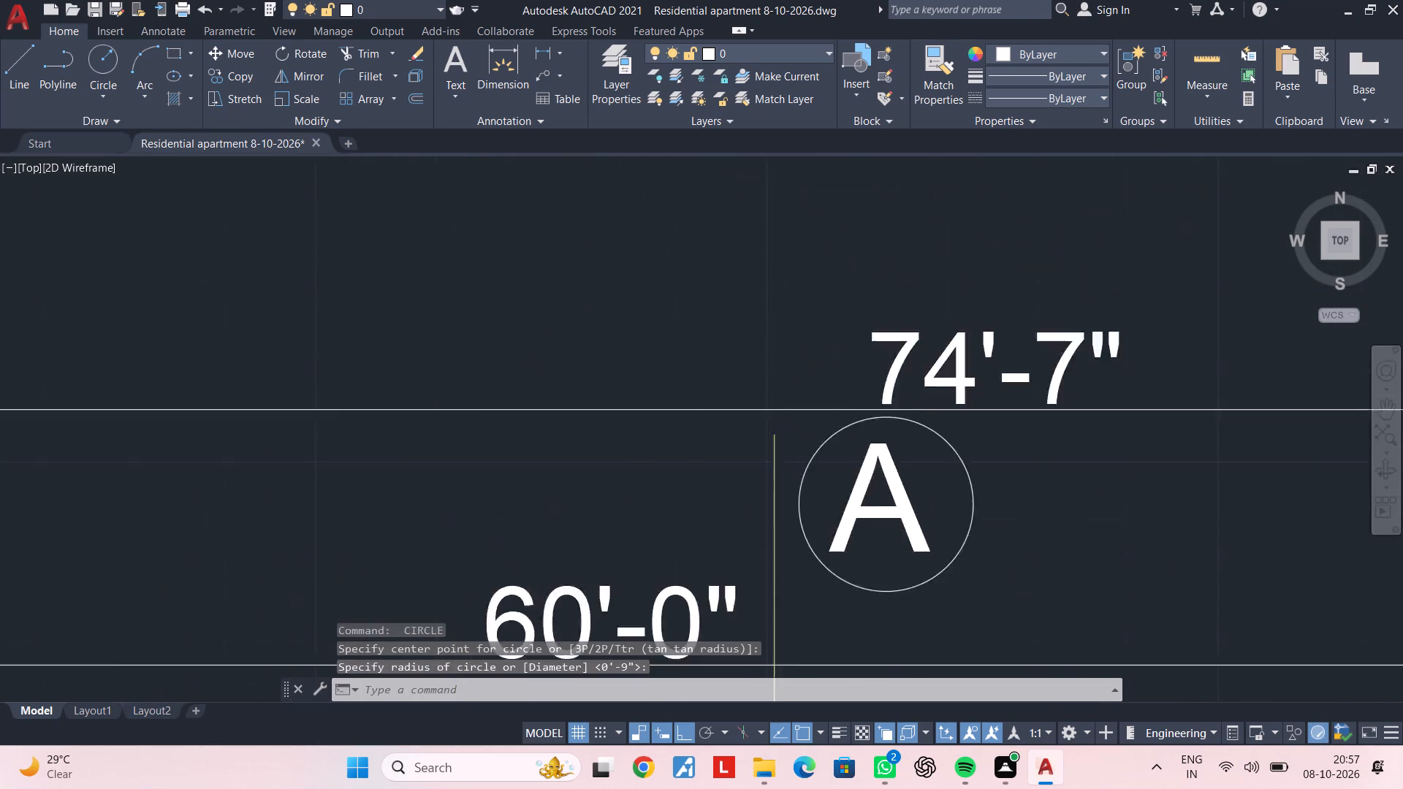
Review the circled A marks at both ends of the section line and the empty space below the floor plans.
scroll(979, 571, "down", 1)
middle_click_drag(981, 565, 984, 466)
key("Escape")
scroll(980, 462, "down", 3)
middle_click_drag(980, 462, 905, 332)
key("Escape")
key("Escape")
scroll(940, 443, "down", 2)
middle_click_drag(940, 445, 897, 344)
key("Escape")
key("Escape")
middle_click_drag(933, 483, 933, 471)
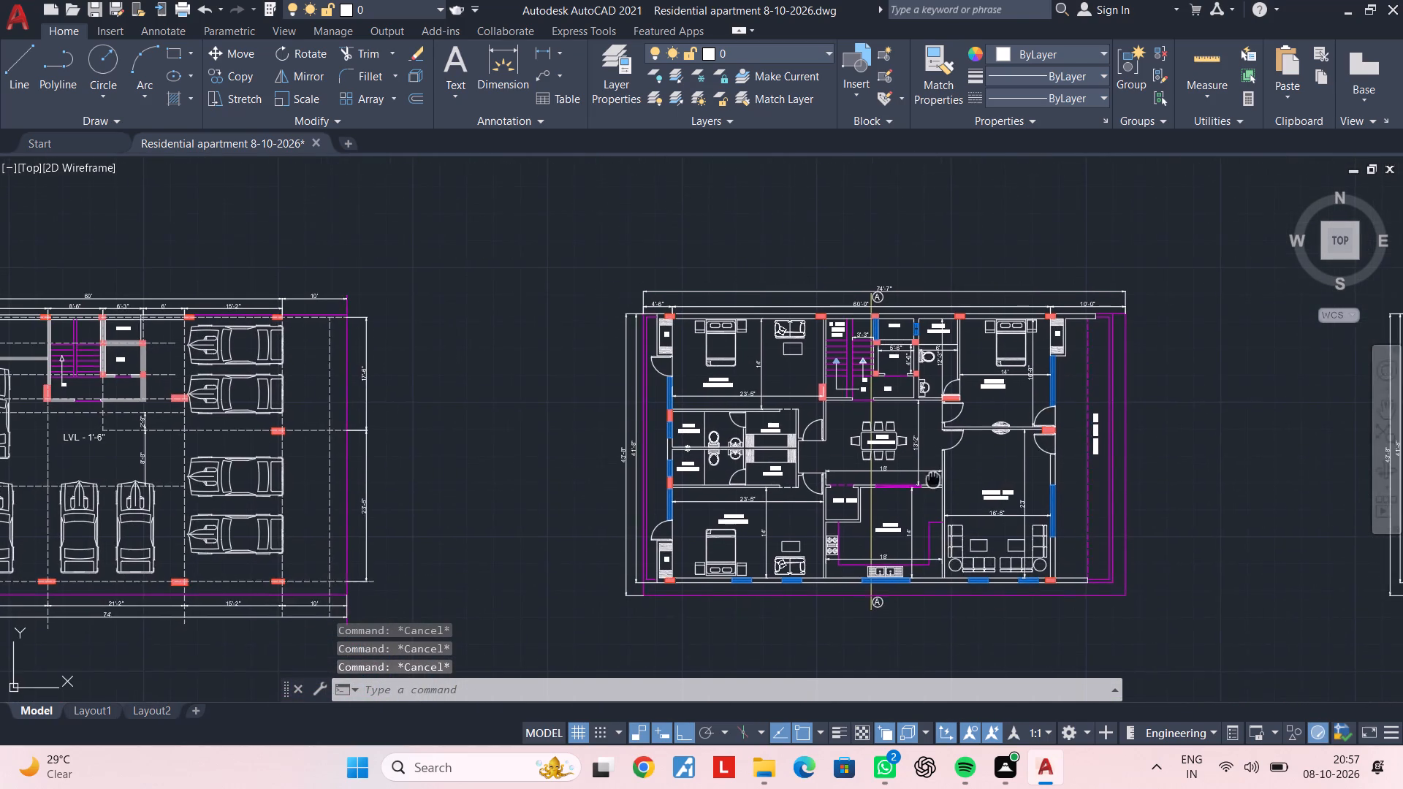
middle_click_drag(933, 471, 924, 438)
middle_click_drag(896, 548, 883, 432)
middle_click_drag(889, 451, 859, 522)
key("Escape")
key("Escape")
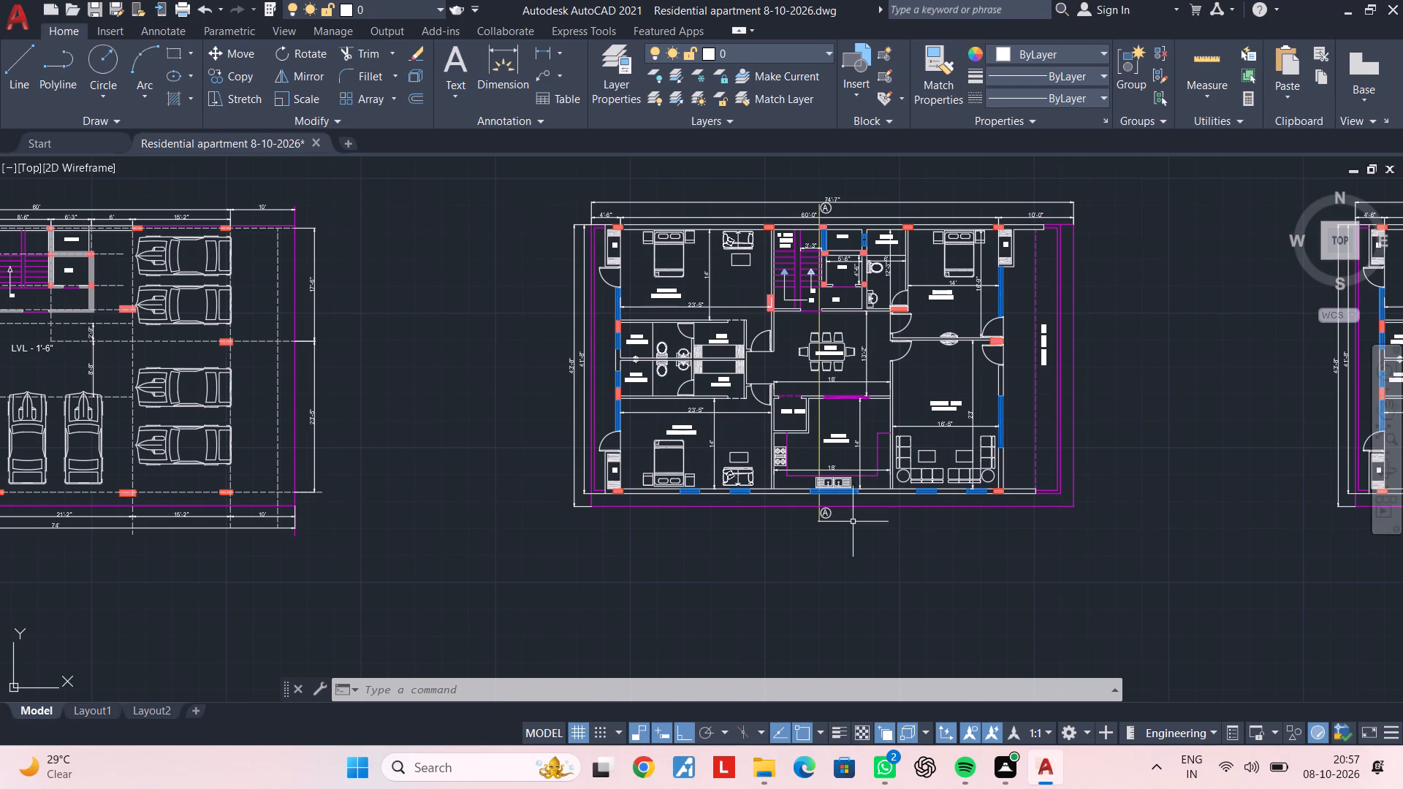
middle_click_drag(875, 558, 853, 467)
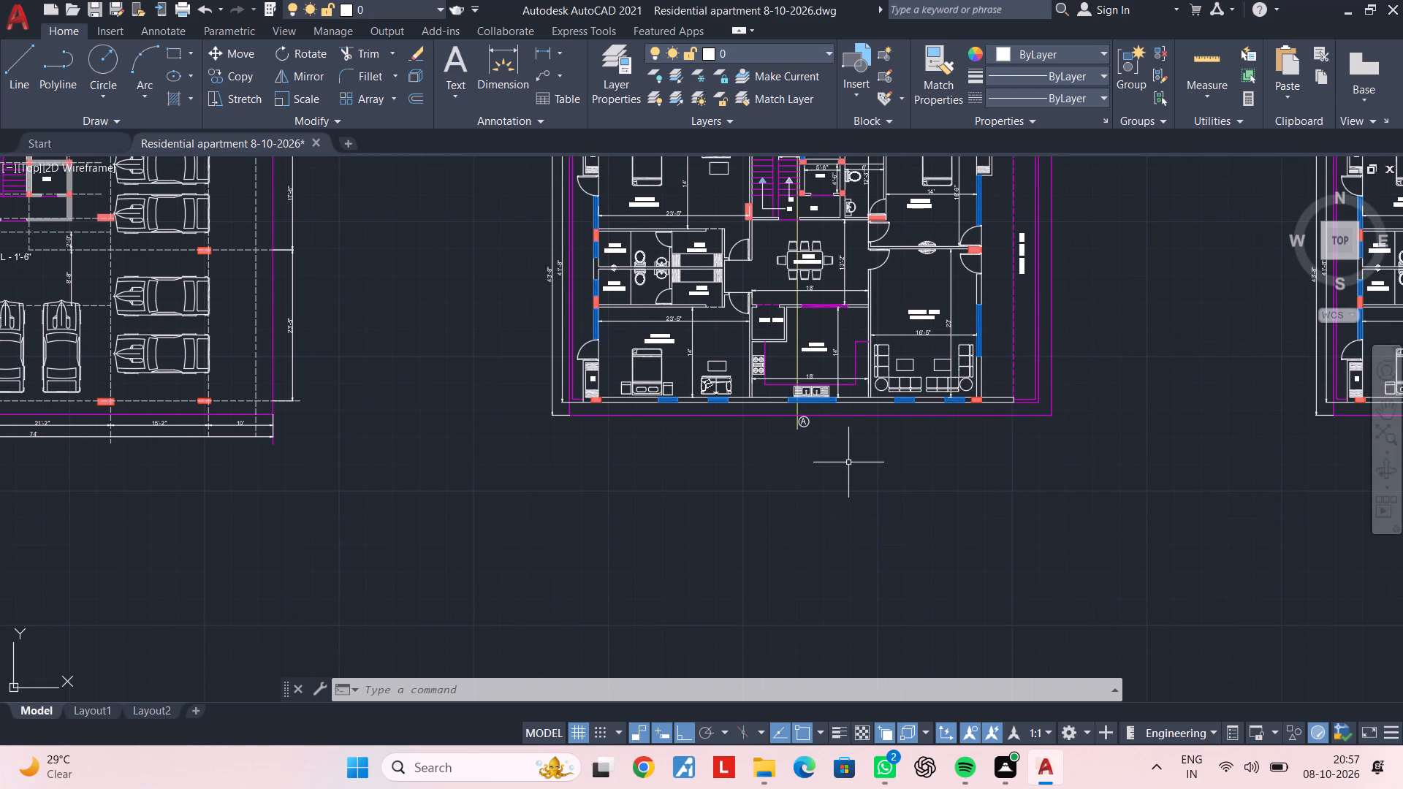
middle_click_drag(840, 489, 824, 380)
scroll(775, 463, "down", 2)
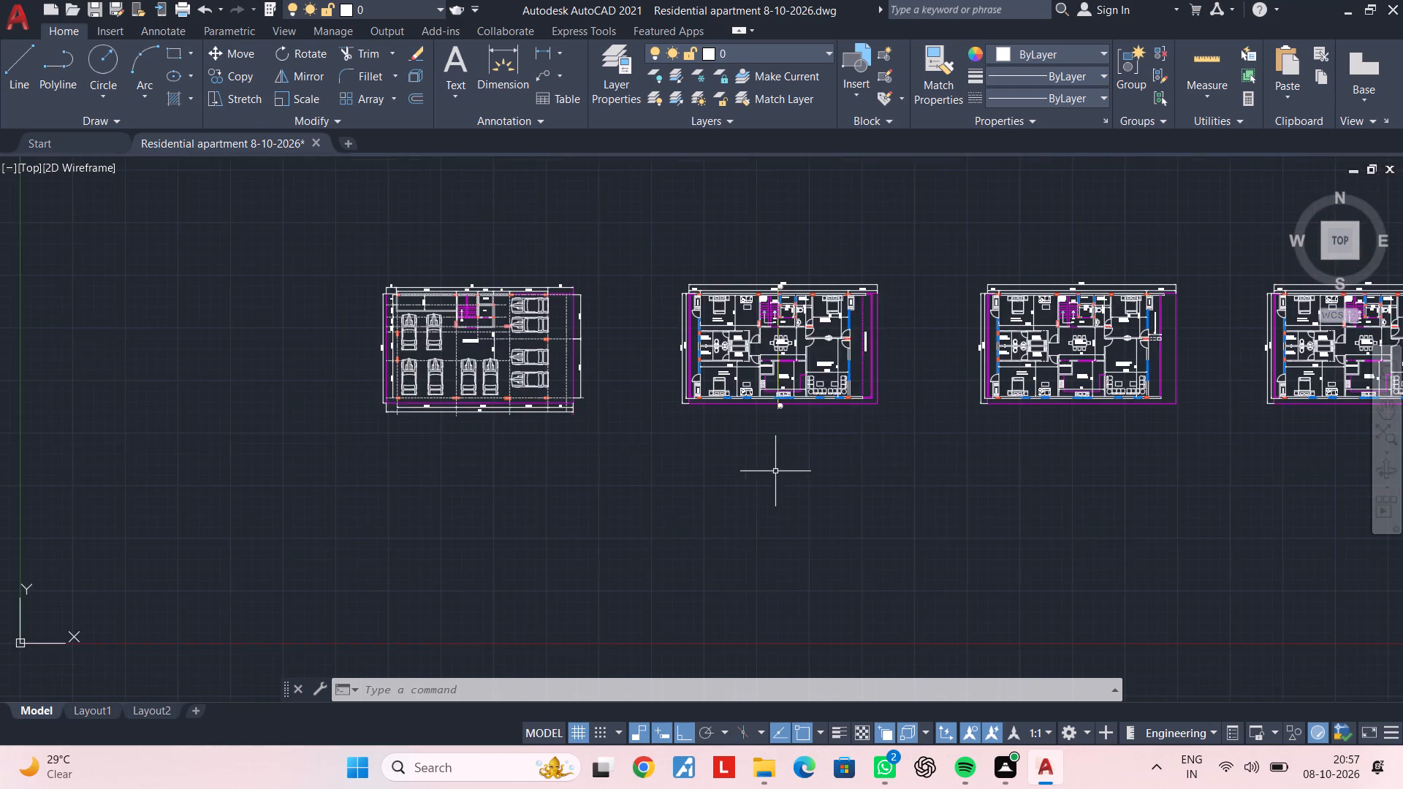
middle_click_drag(775, 473, 797, 406)
middle_click_drag(755, 412, 820, 384)
key("Escape")
key("Escape")
key("Escape")
Save the drawing.
key("ctrl+s")
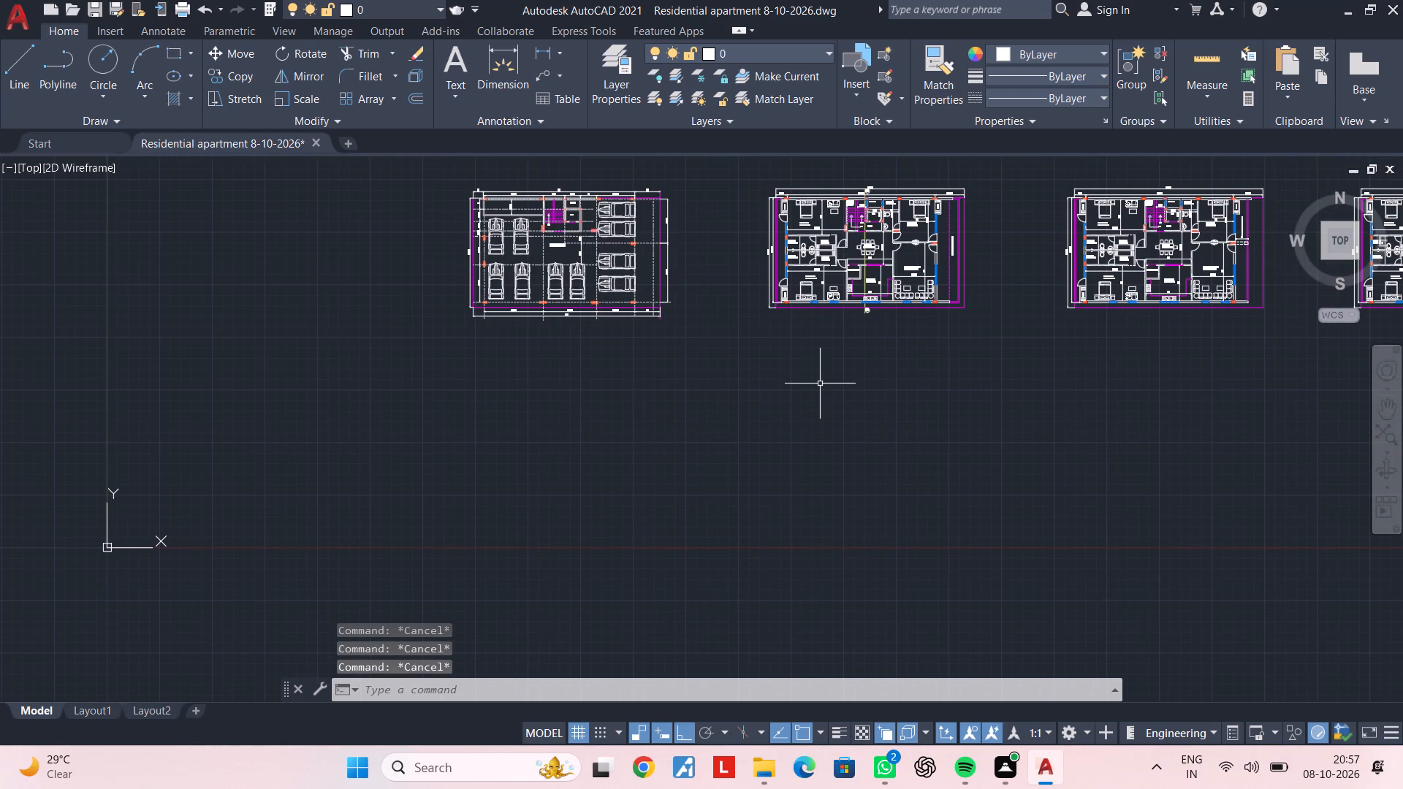
key("ctrl+s")
Draw a horizontal construction line in the empty space below the floor plans, just above the drawing's X axis.
middle_click_drag(769, 489, 769, 465)
key("Escape")
key("Escape")
middle_click_drag(799, 424, 739, 412)
key("Escape")
key("Escape")
key("Escape")
key("Escape")
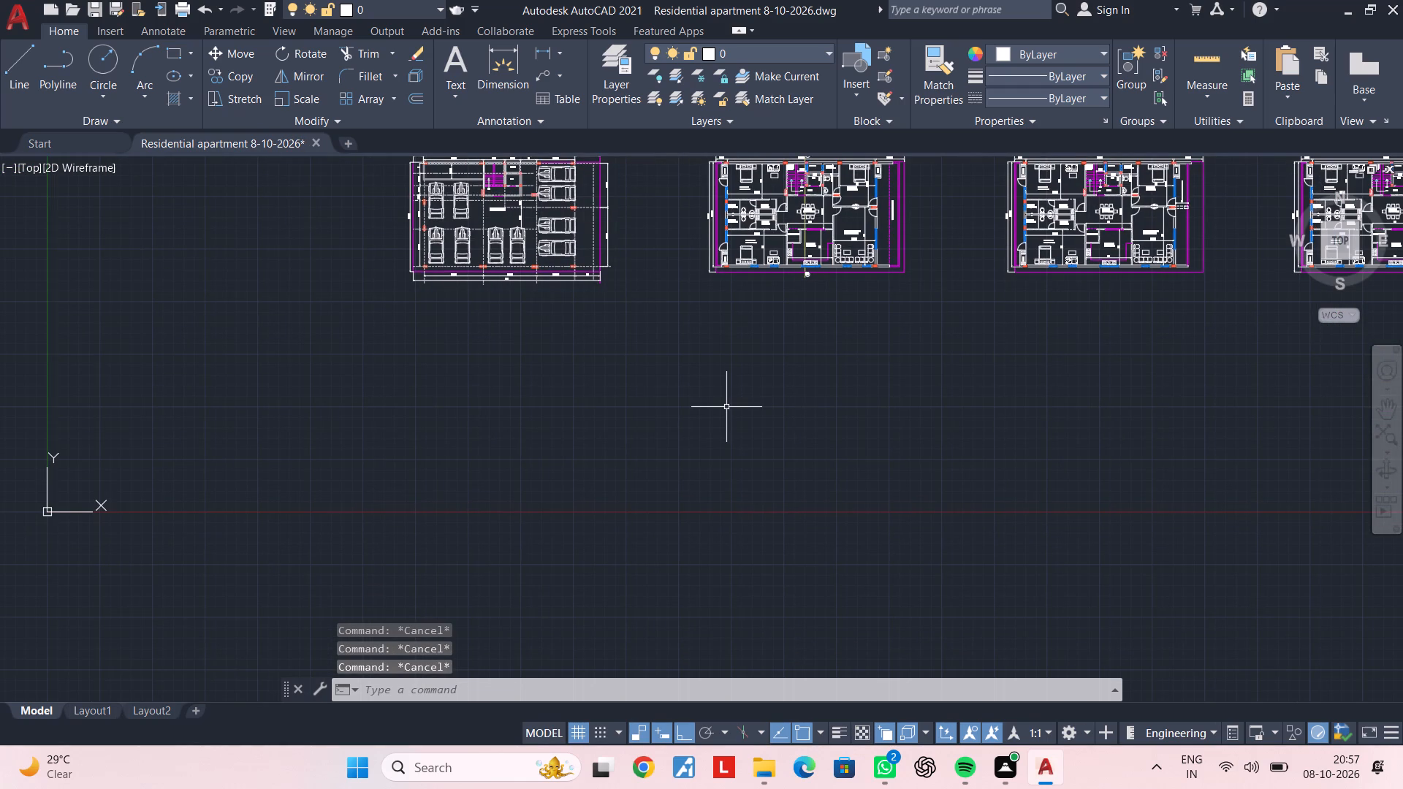
key("Escape")
key("Escape")
type("XL H")
key("space")
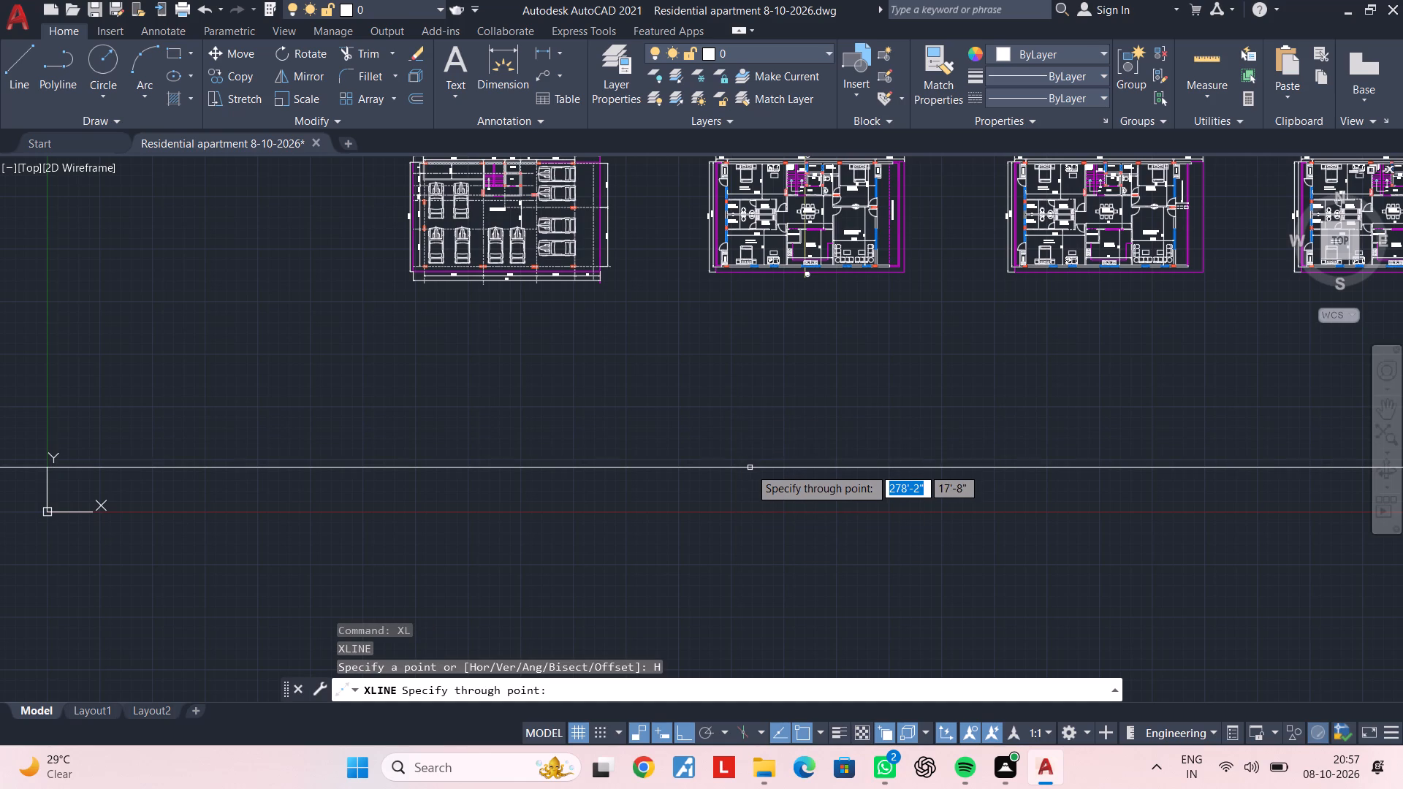
left_click(748, 508)
key("Escape")
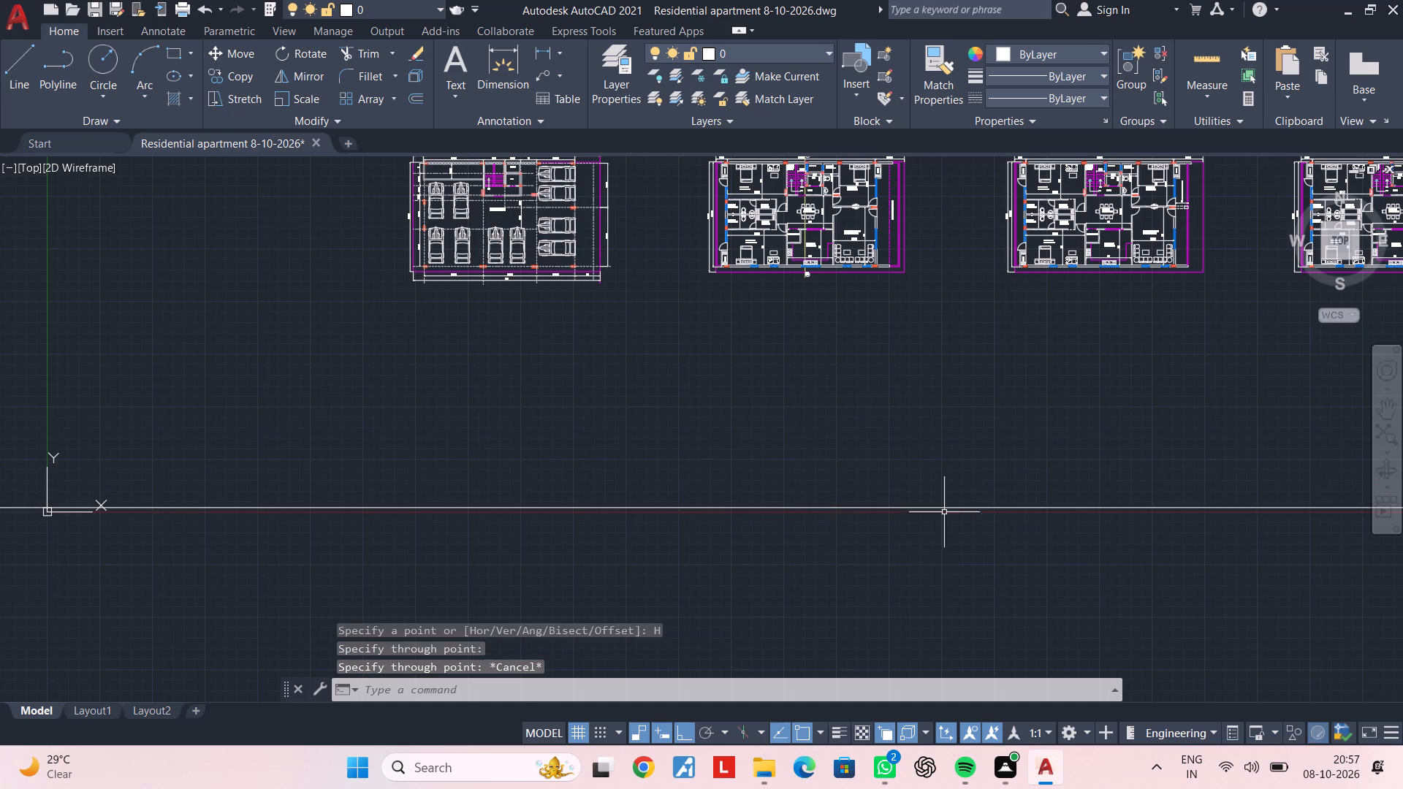
Draw a vertical construction line through the outer corner of the bedroom window in the section-marked plan's left exterior wall.
key("Escape")
key("Escape")
key("Escape")
key("Escape")
type("XL V")
key("space")
scroll(711, 272, "up", 1)
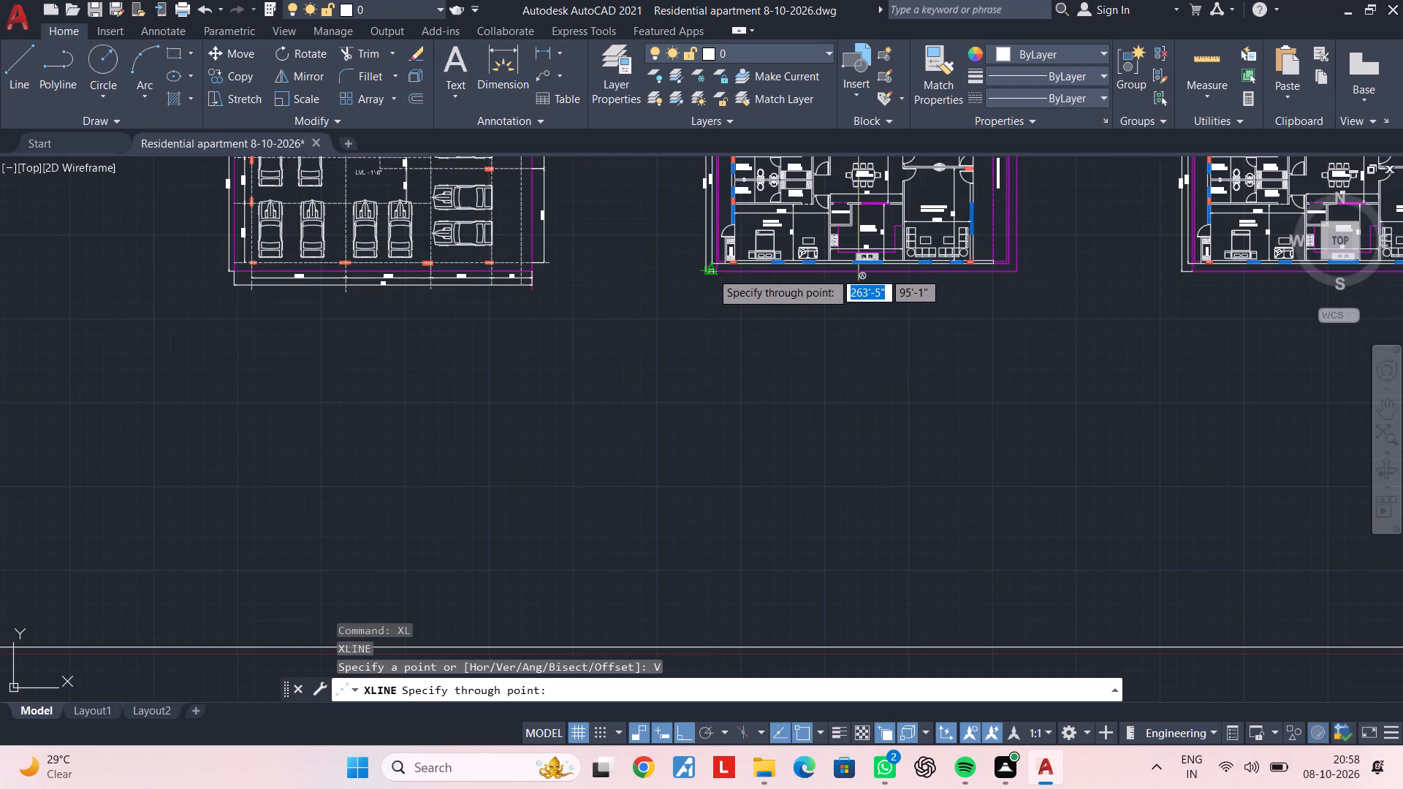
scroll(715, 519, "down", 1)
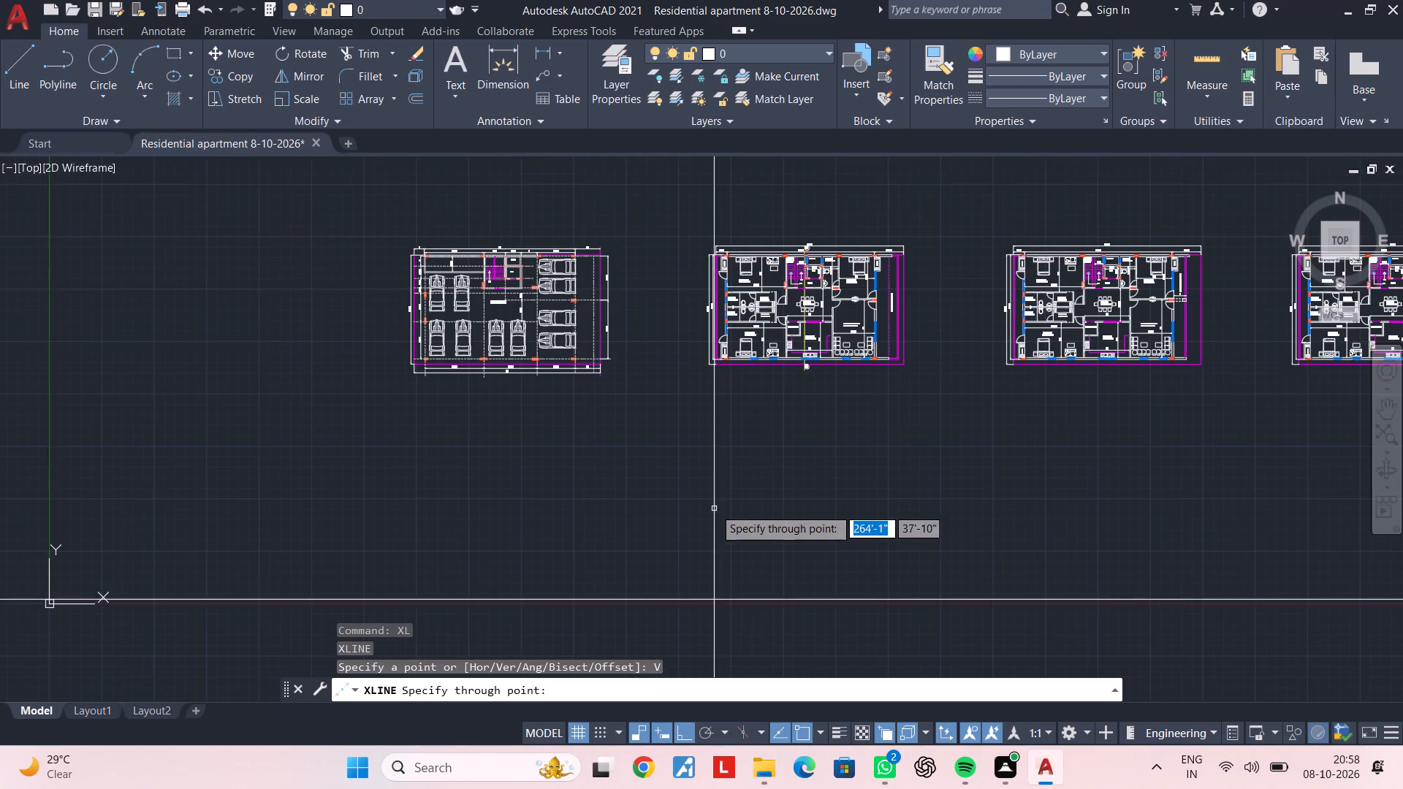
middle_click_drag(714, 506, 714, 473)
scroll(715, 481, "up", 1)
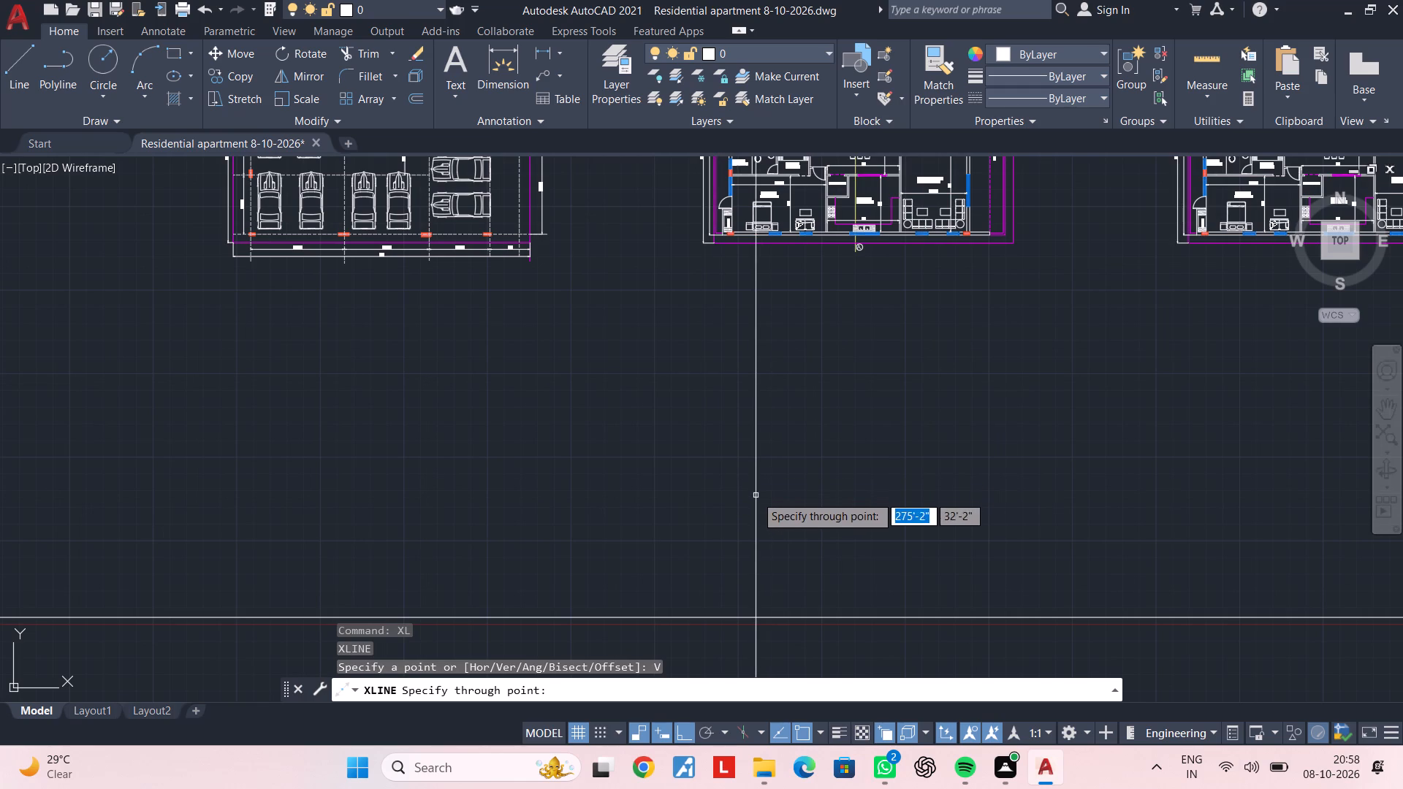
scroll(756, 497, "down", 1)
middle_click_drag(756, 497, 739, 408)
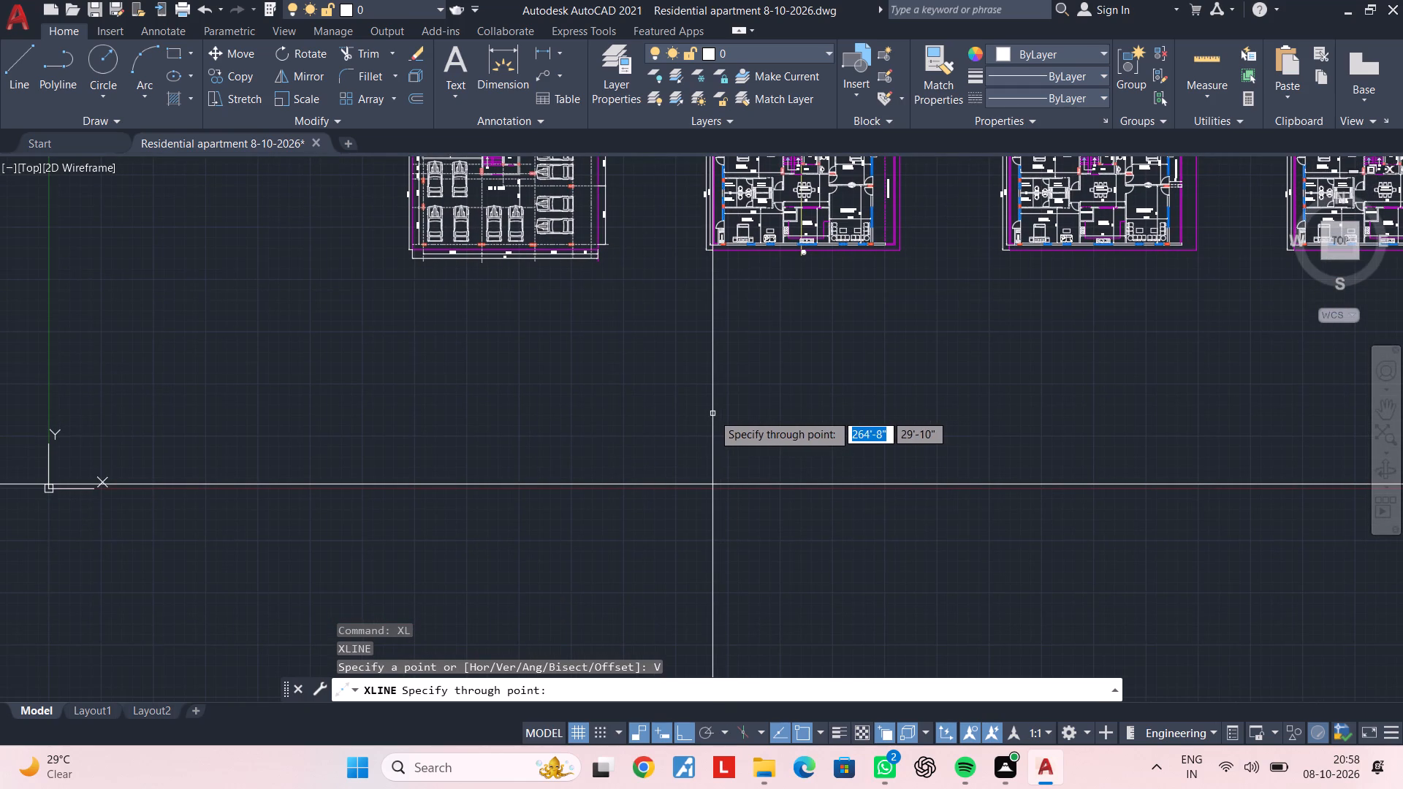
scroll(704, 245, "up", 3)
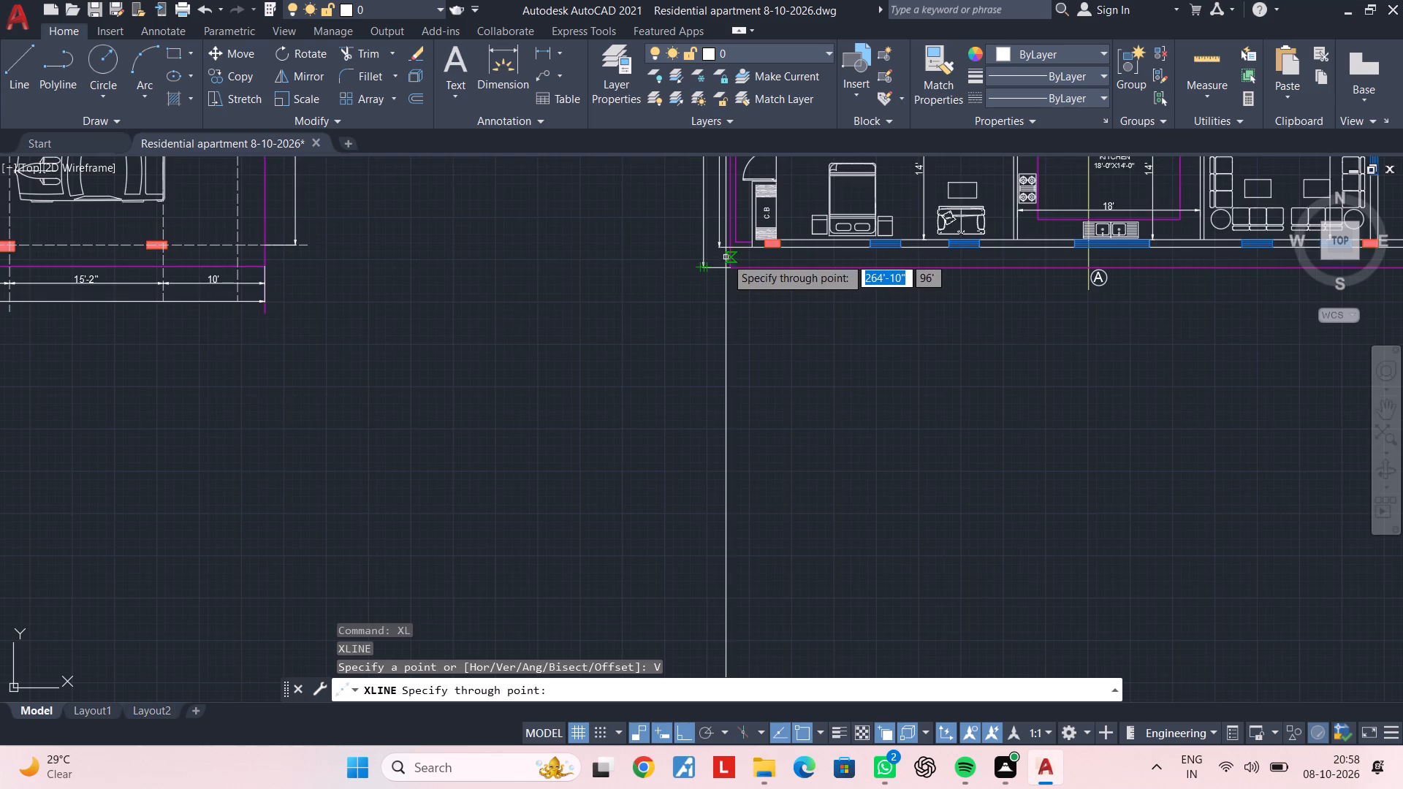
scroll(726, 250, "up", 2)
scroll(733, 364, "down", 3)
scroll(748, 328, "up", 3)
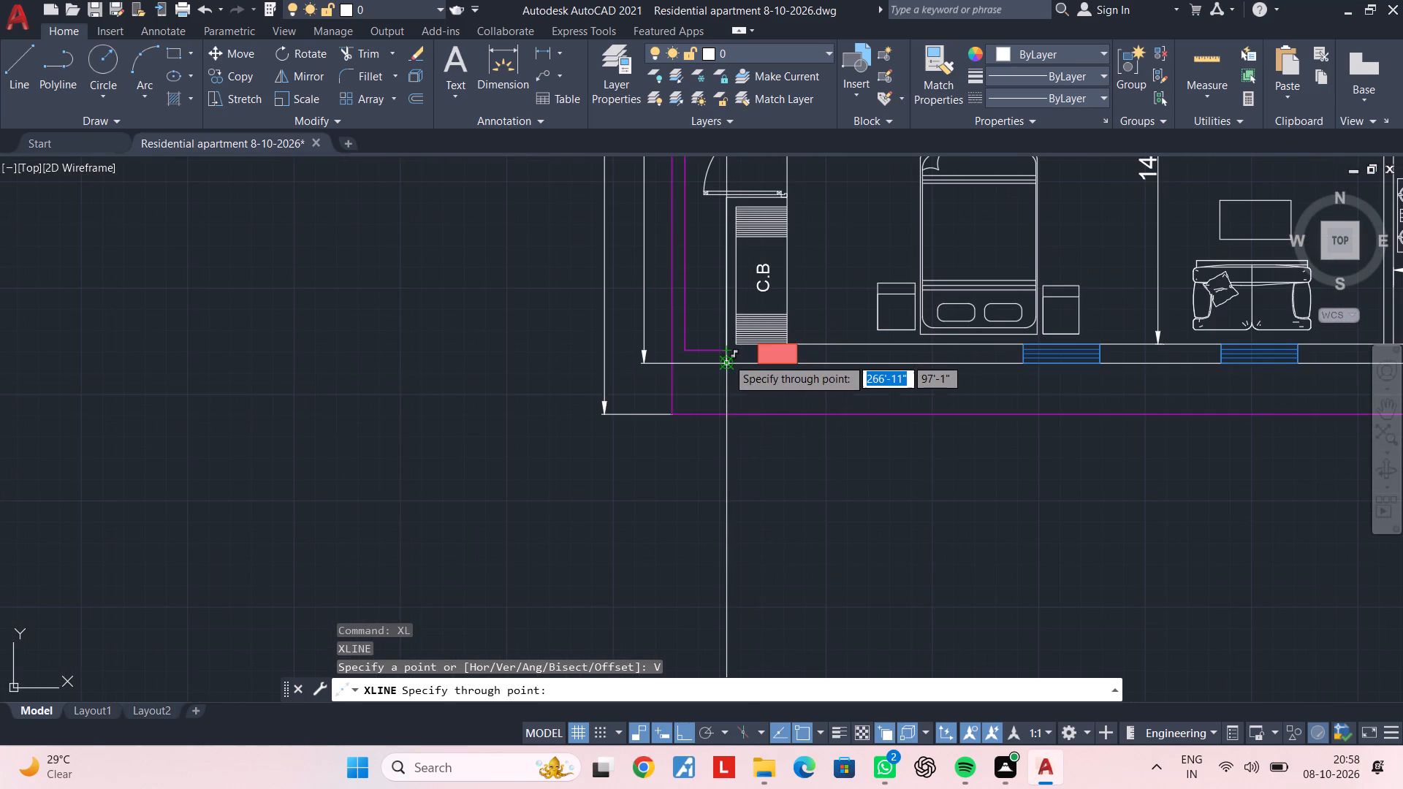
scroll(733, 365, "down", 3)
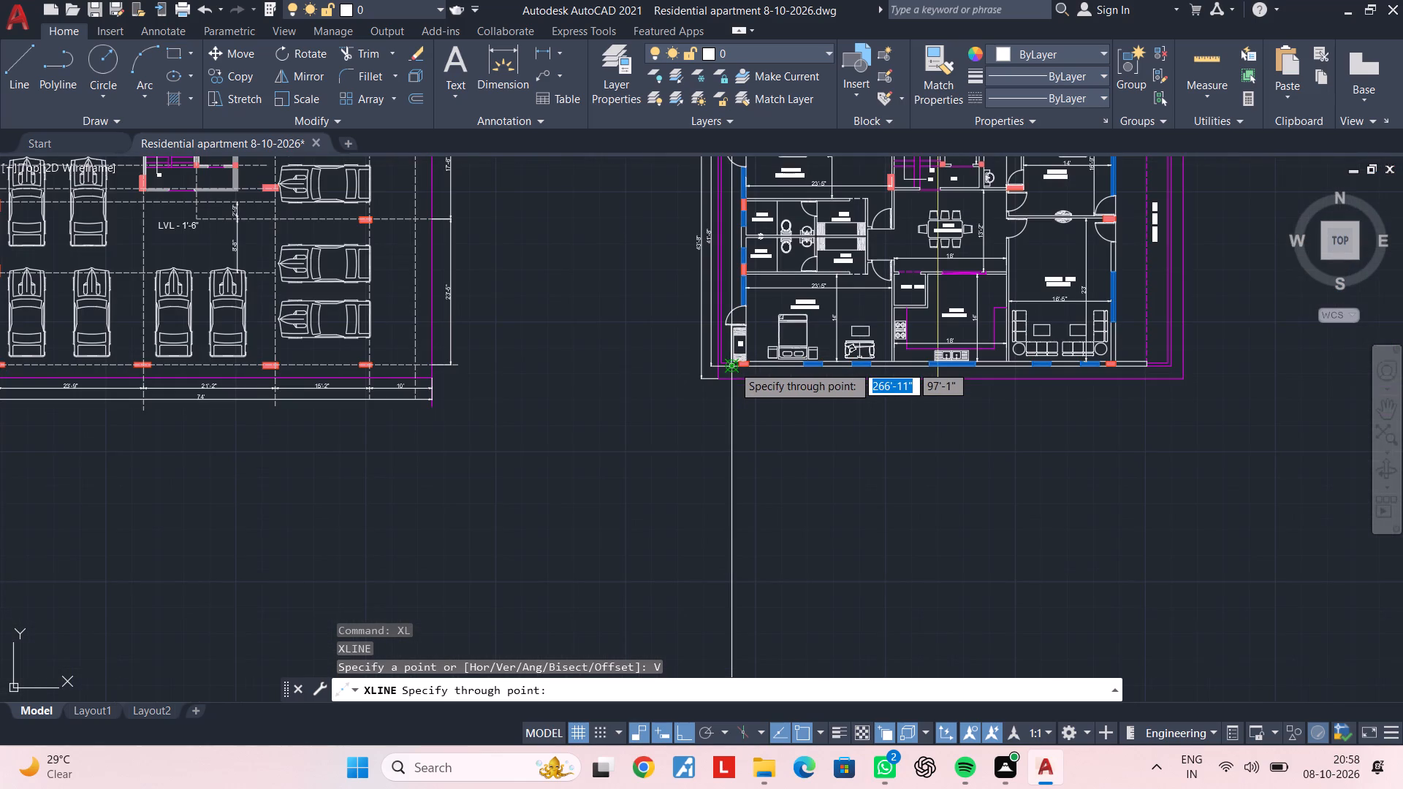
scroll(737, 364, "up", 4)
middle_click_drag(738, 369, 734, 548)
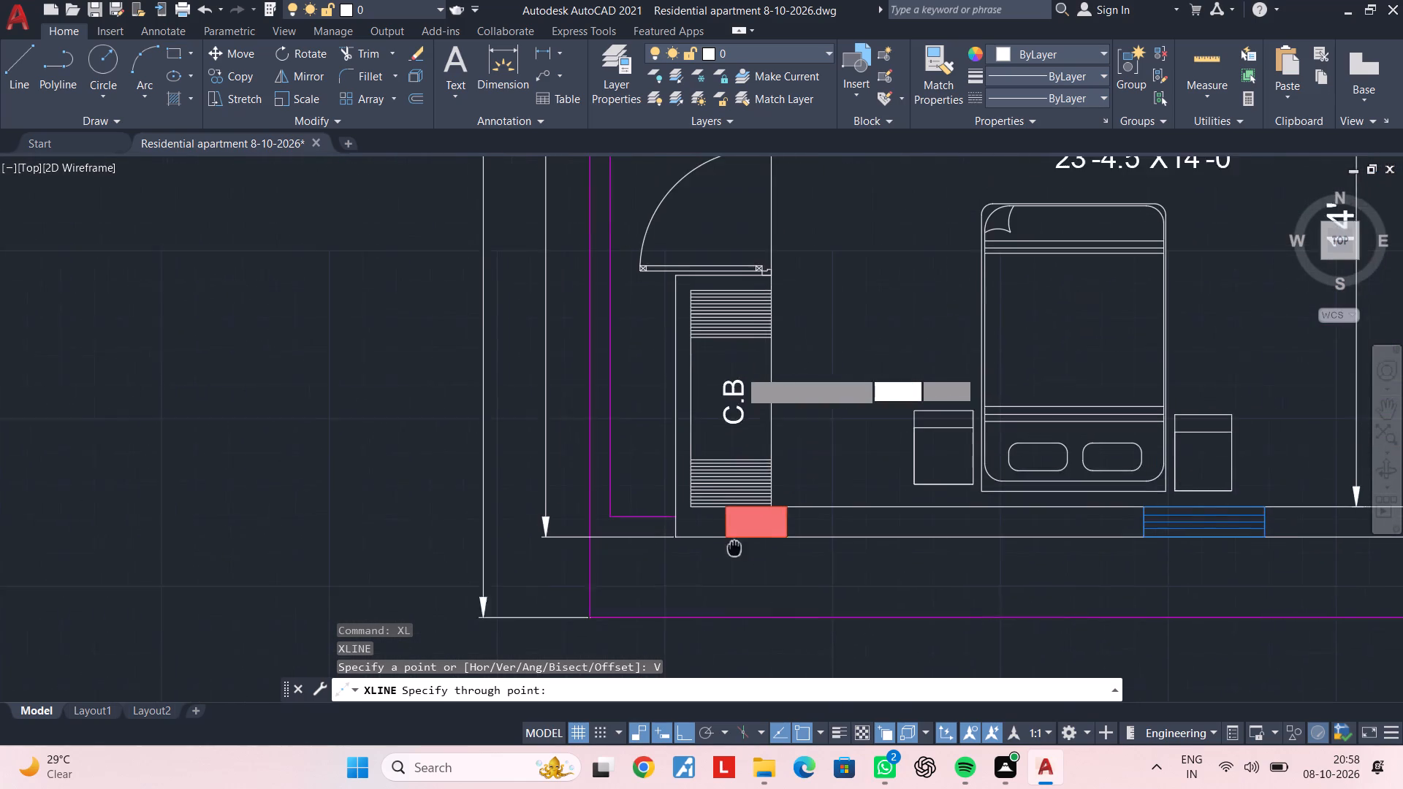
middle_click_drag(734, 548, 734, 559)
scroll(753, 316, "down", 2)
middle_click_drag(755, 322, 750, 497)
scroll(741, 430, "up", 3)
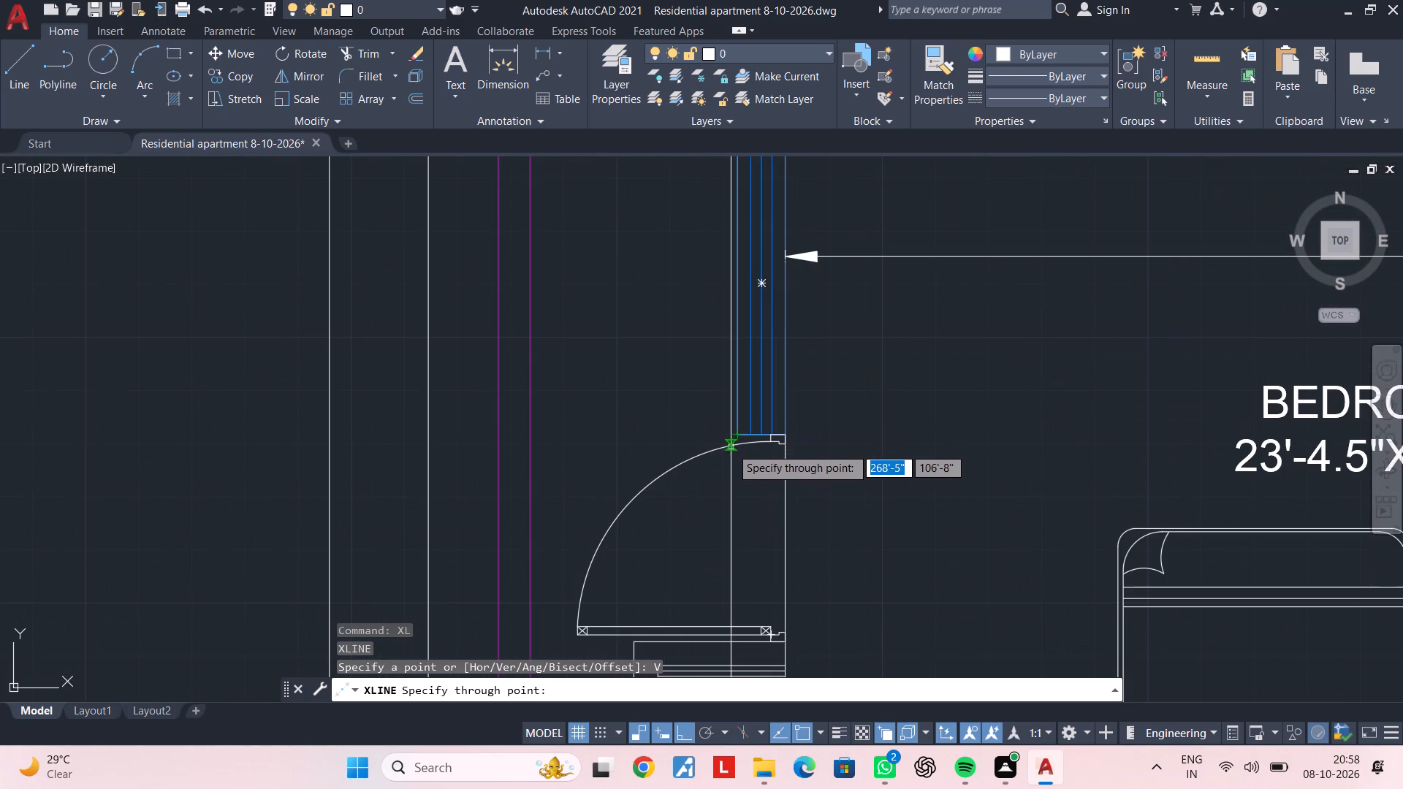
scroll(730, 448, "up", 2)
left_click(741, 415)
scroll(762, 483, "down", 4)
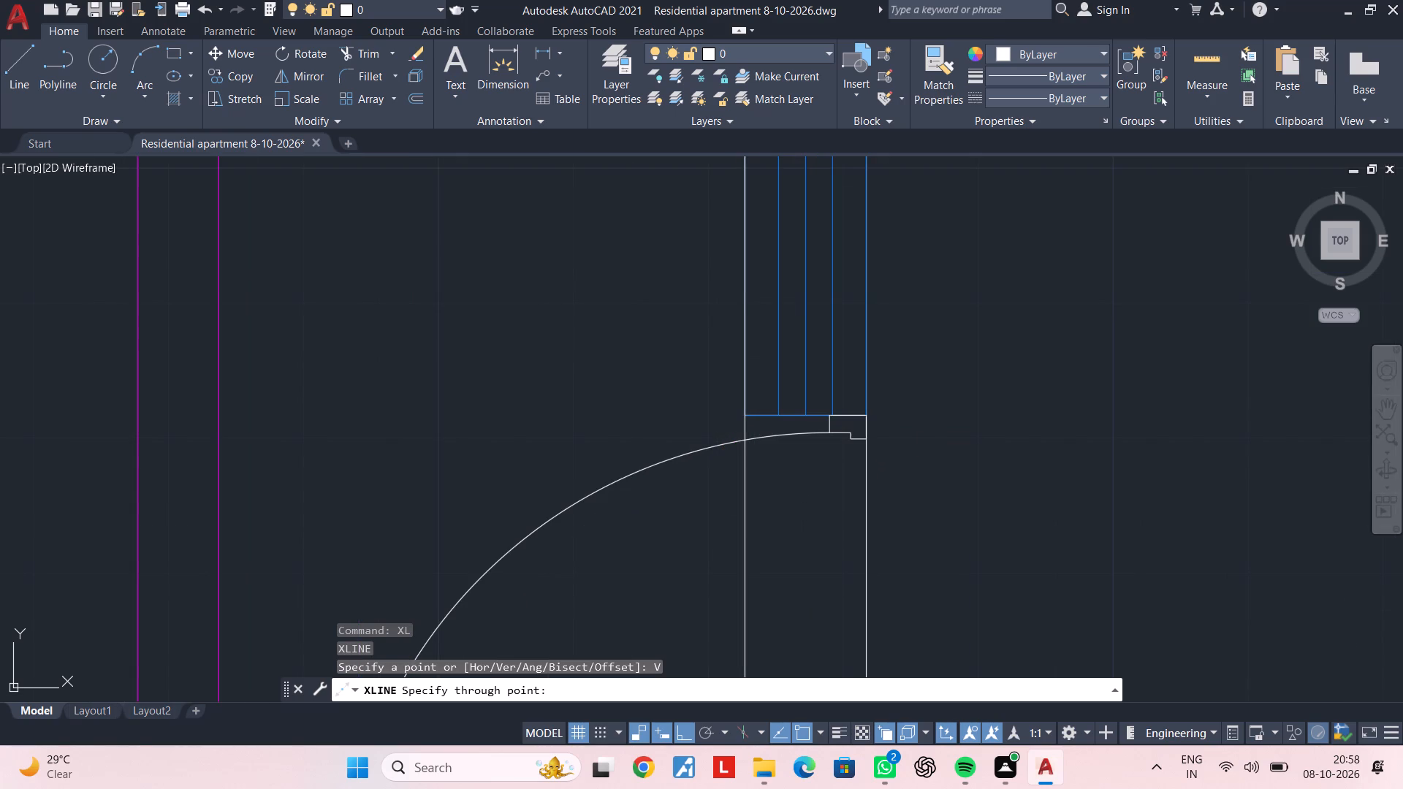
scroll(808, 492, "down", 6)
middle_click_drag(822, 495, 764, 265)
key("Escape")
key("Escape")
scroll(806, 449, "down", 1)
middle_click_drag(806, 449, 736, 257)
key("Escape")
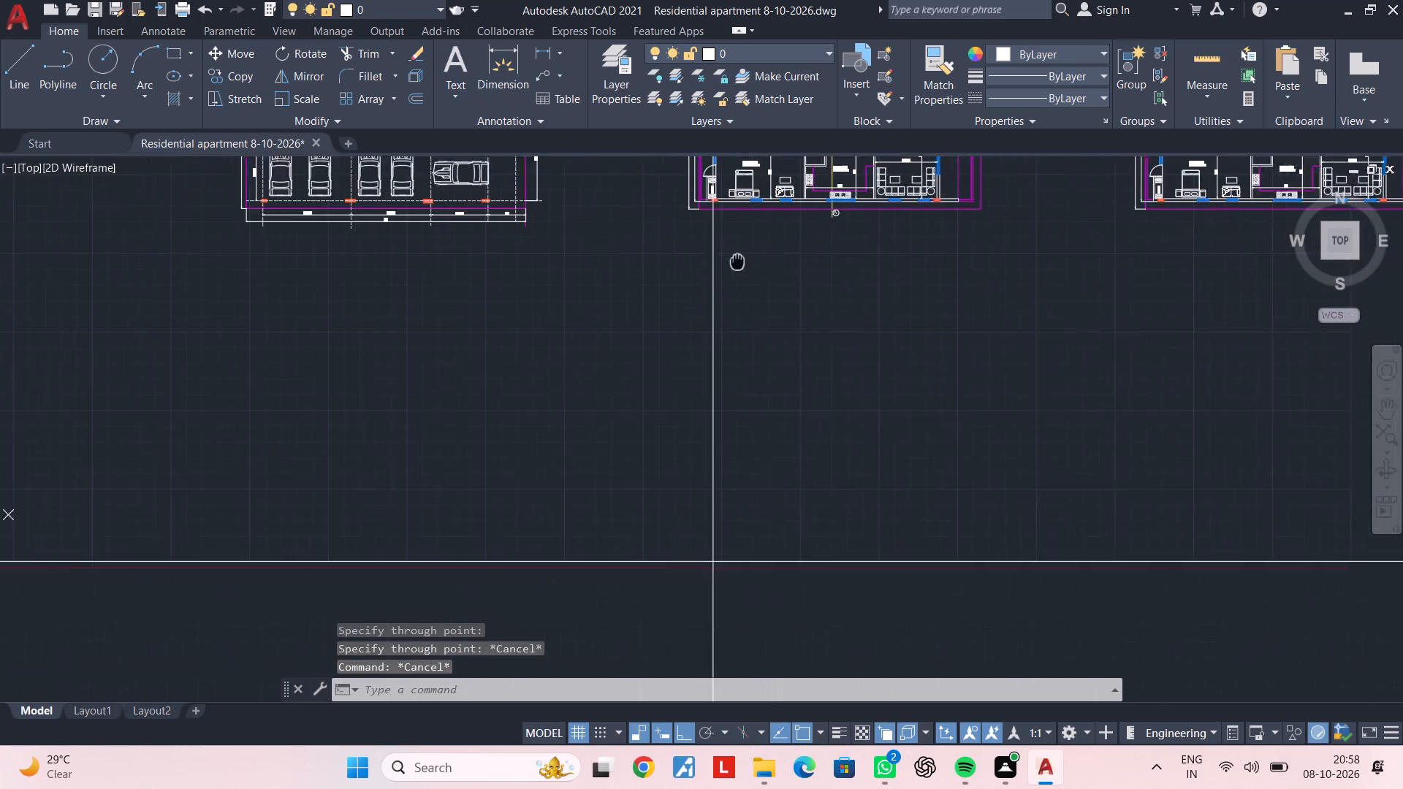
middle_click_drag(736, 257, 735, 254)
key("Escape")
key("Escape")
middle_click_drag(759, 357, 742, 430)
key("Escape")
key("Escape")
key("Escape")
key("Escape")
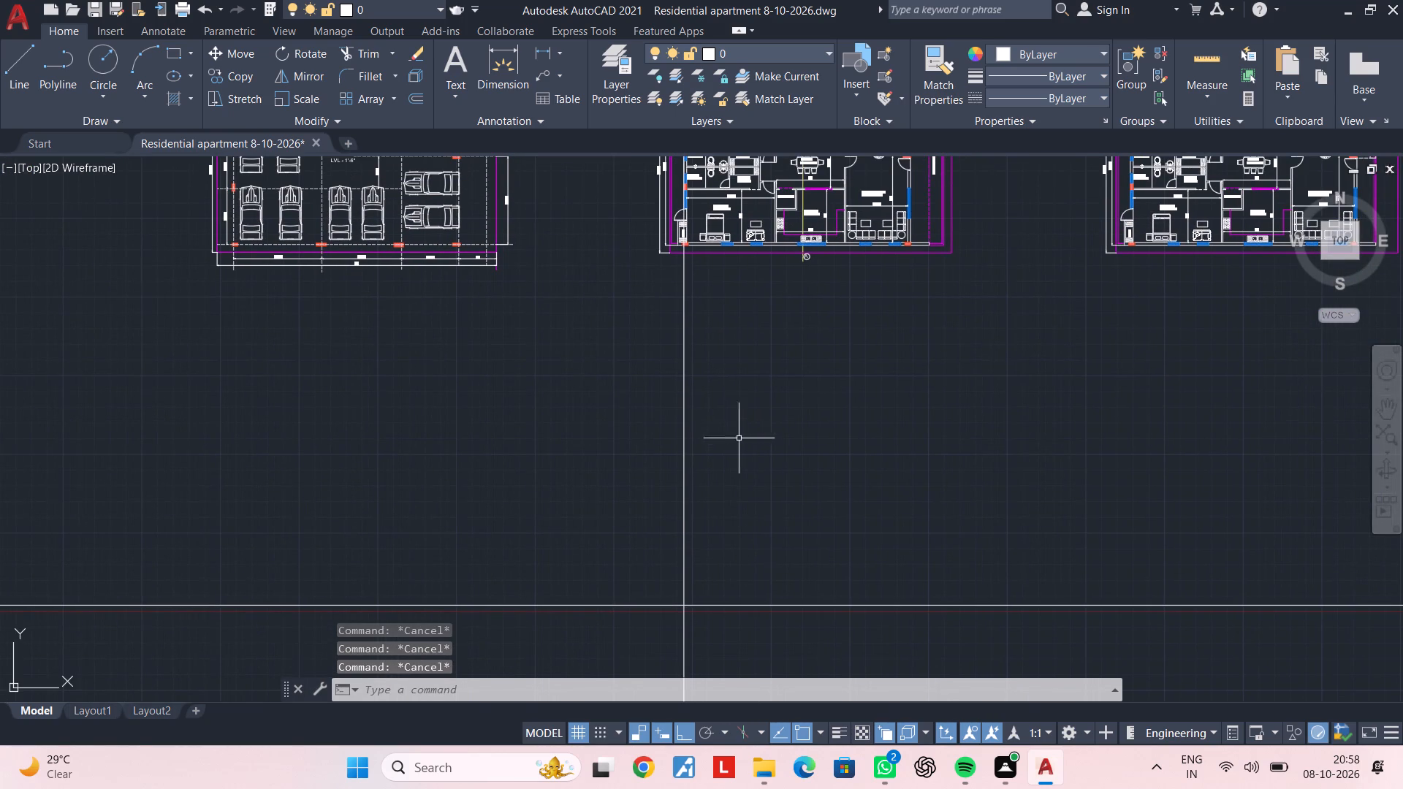
key("Escape")
Move the horizontal construction line straight up so it sits just below the floor plans.
left_click(802, 604)
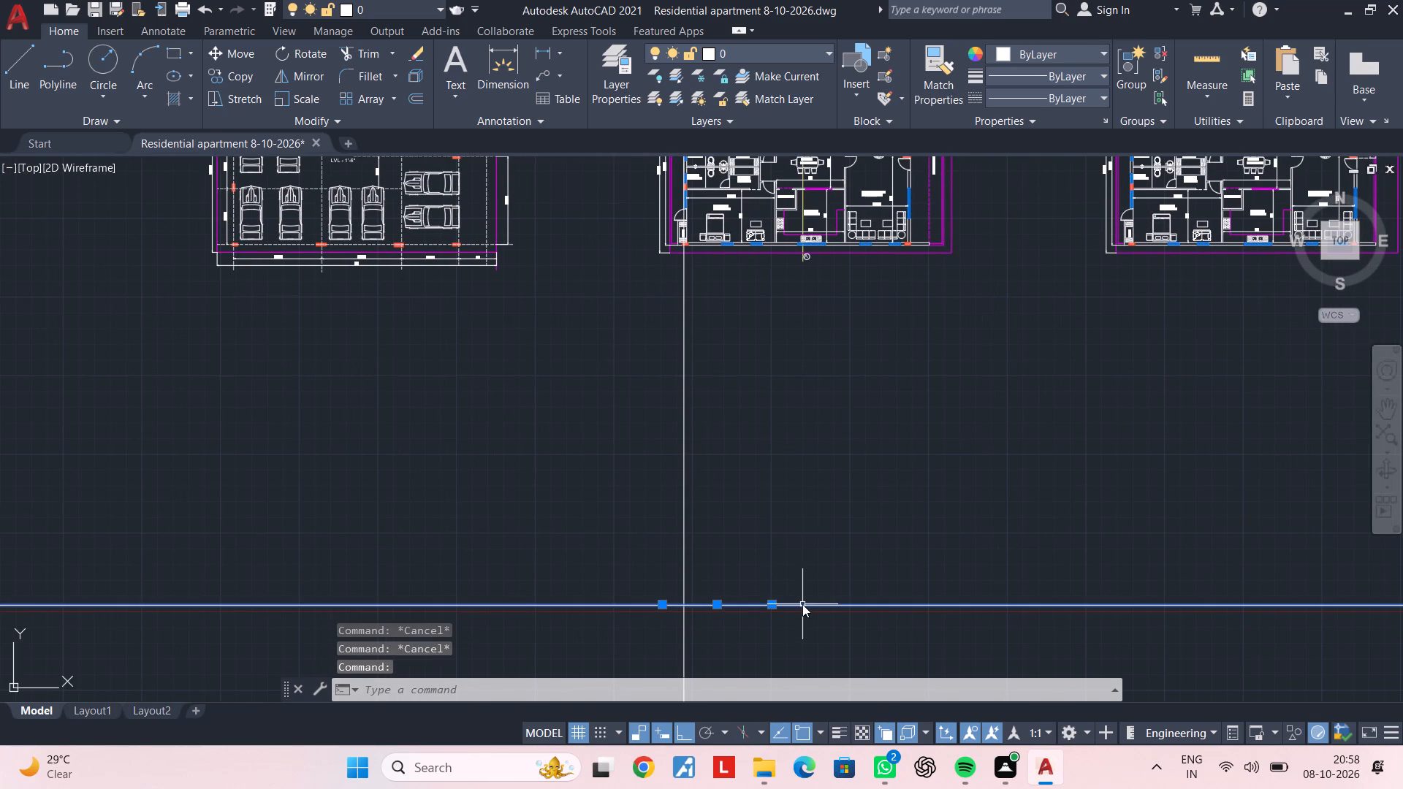
key("m")
key("space")
left_click(804, 628)
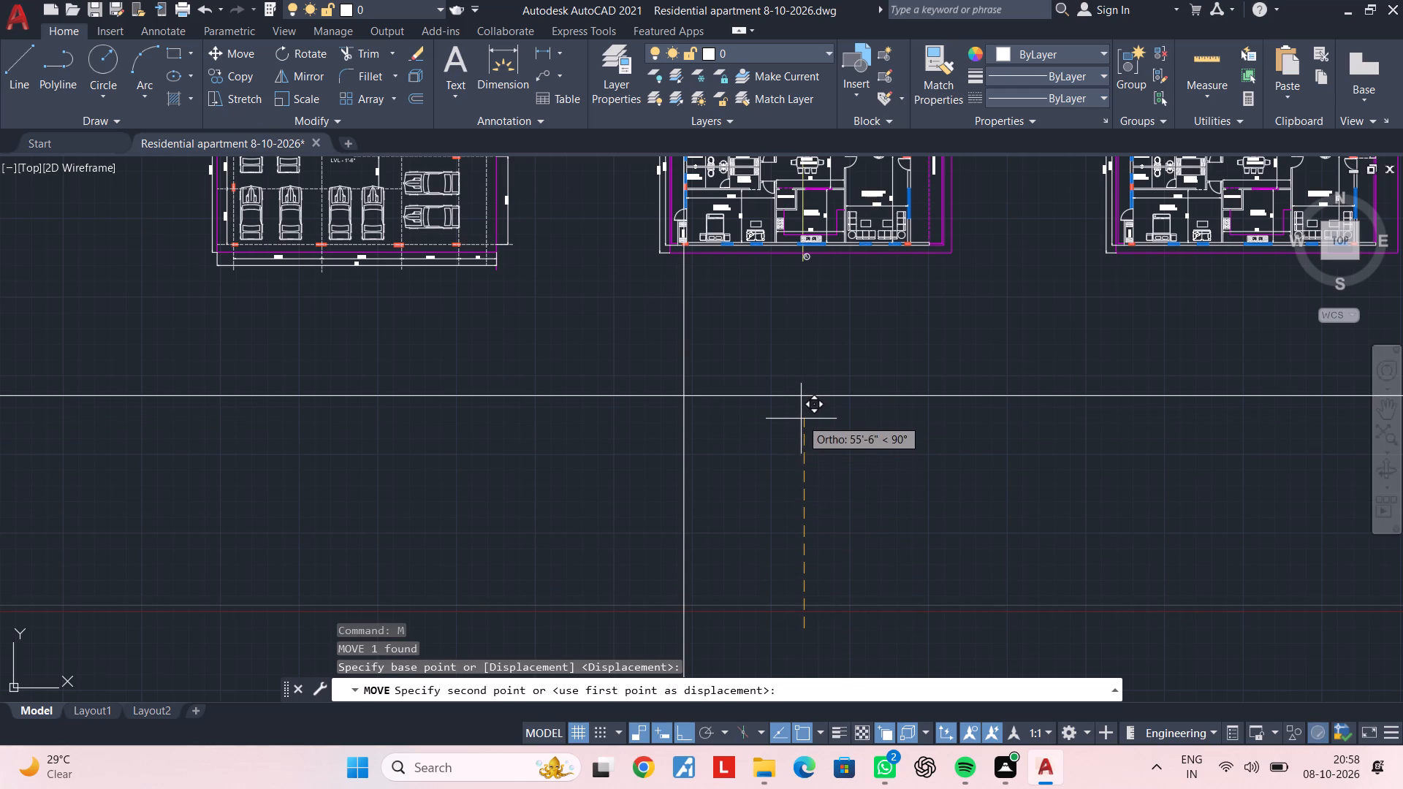
left_click(802, 402)
key("Escape")
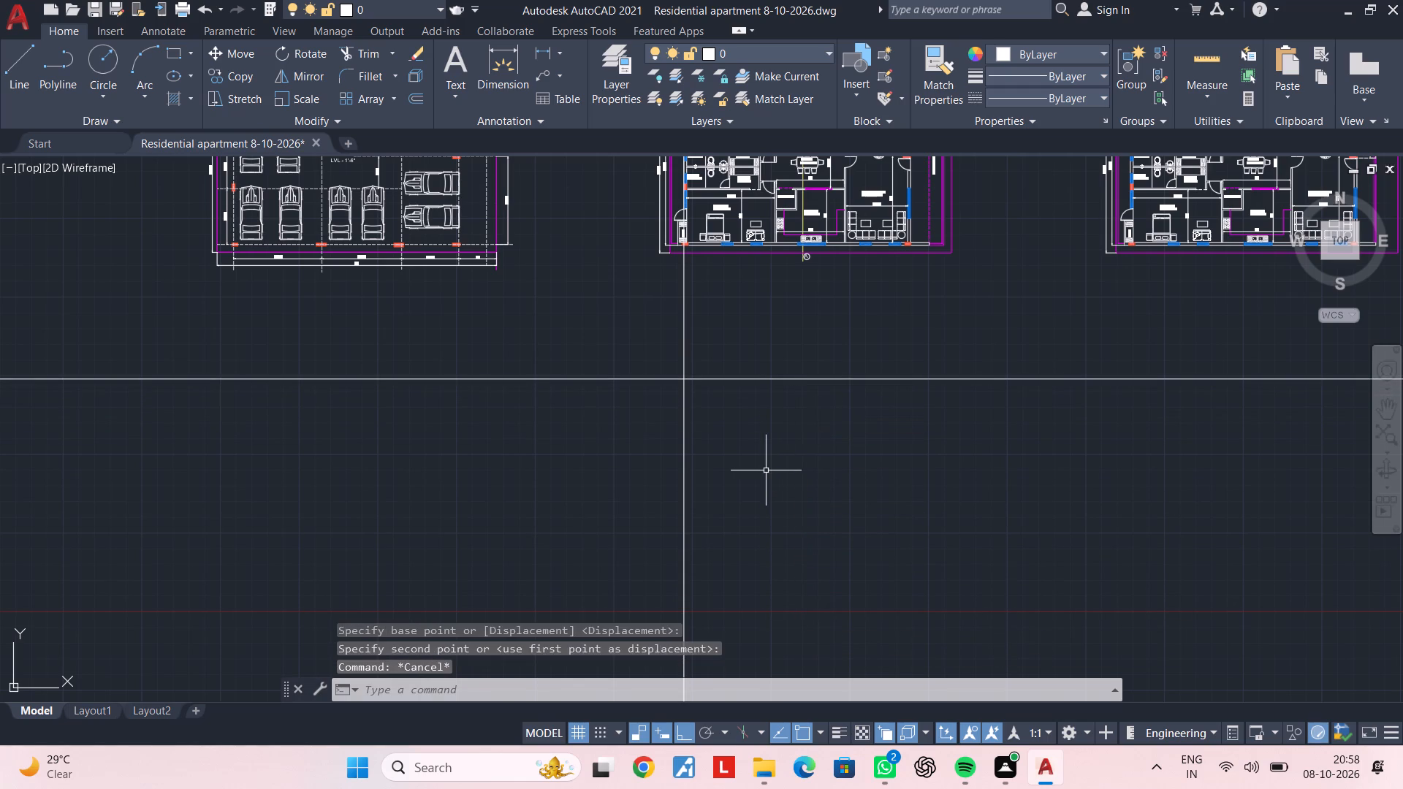
key("Escape")
key("Escape")
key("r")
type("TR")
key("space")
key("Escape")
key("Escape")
Trim the vertical construction line between the horizontal construction line and the floor plan above it.
type("TR")
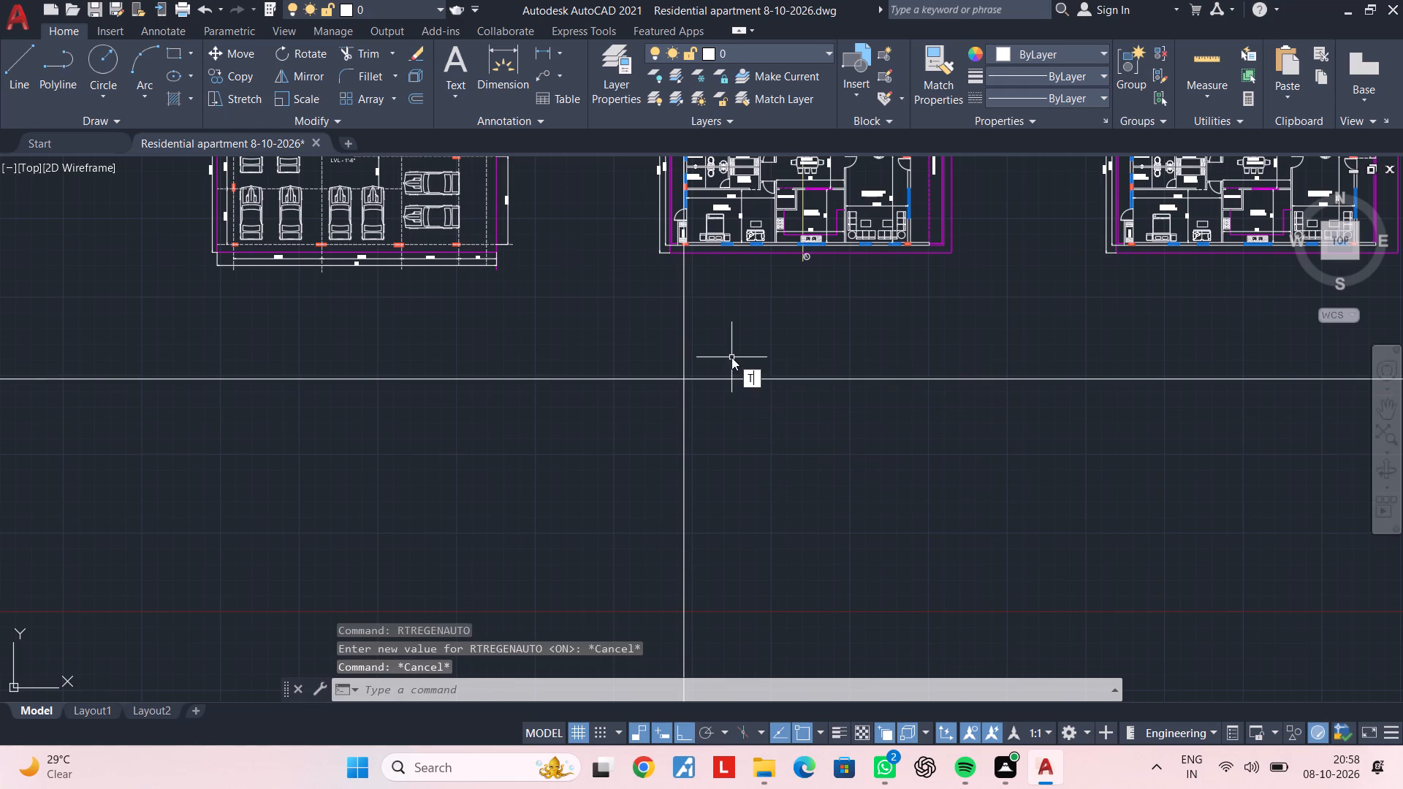
key("space")
left_click(731, 357)
left_click(634, 358)
key("Escape")
Delete the leftover piece of the vertical construction line that extends above the floor plan.
scroll(634, 358, "down", 2)
middle_click_drag(655, 334, 670, 533)
left_click(690, 351)
left_click(649, 356)
key("Delete")
key("Escape")
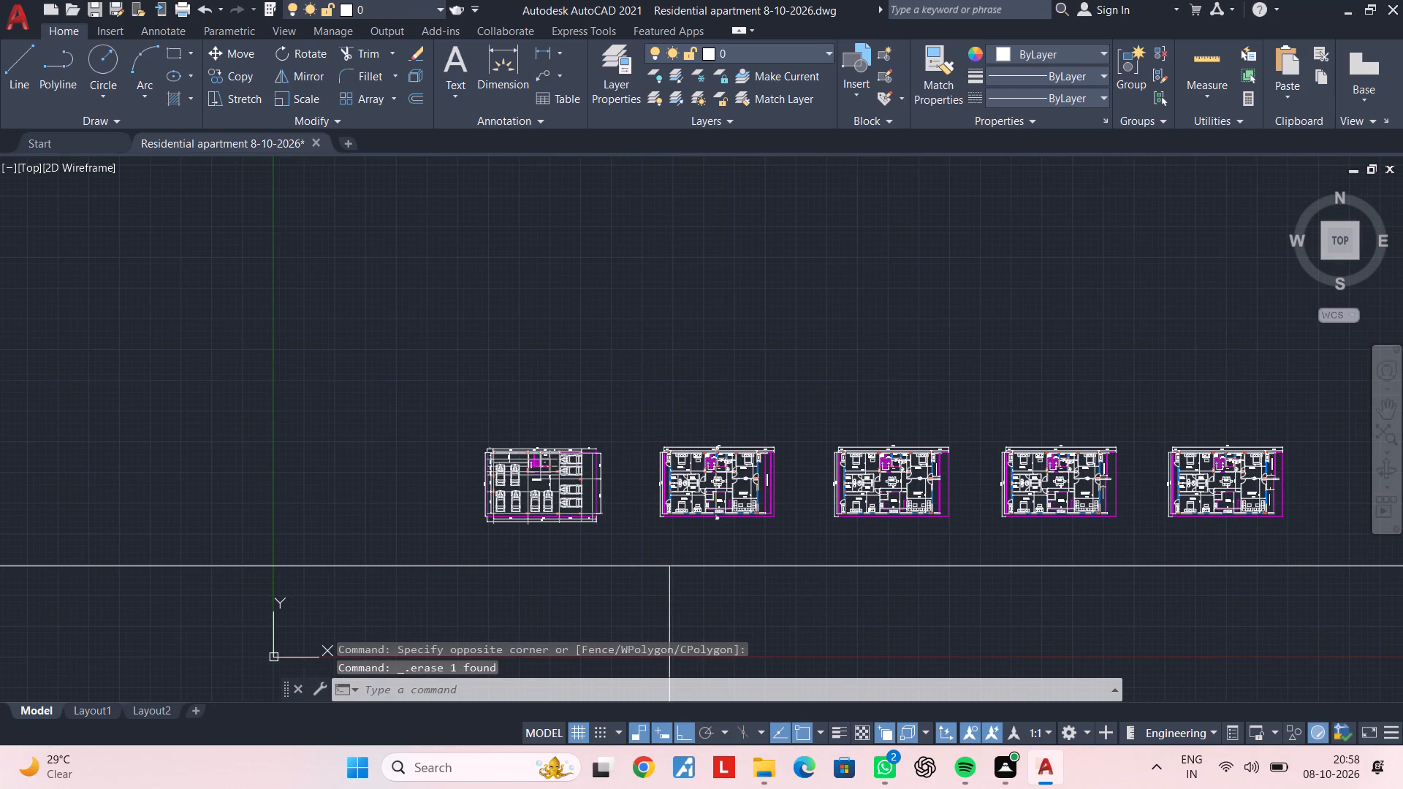
key("Escape")
middle_click_drag(712, 569, 711, 410)
key("Escape")
key("Escape")
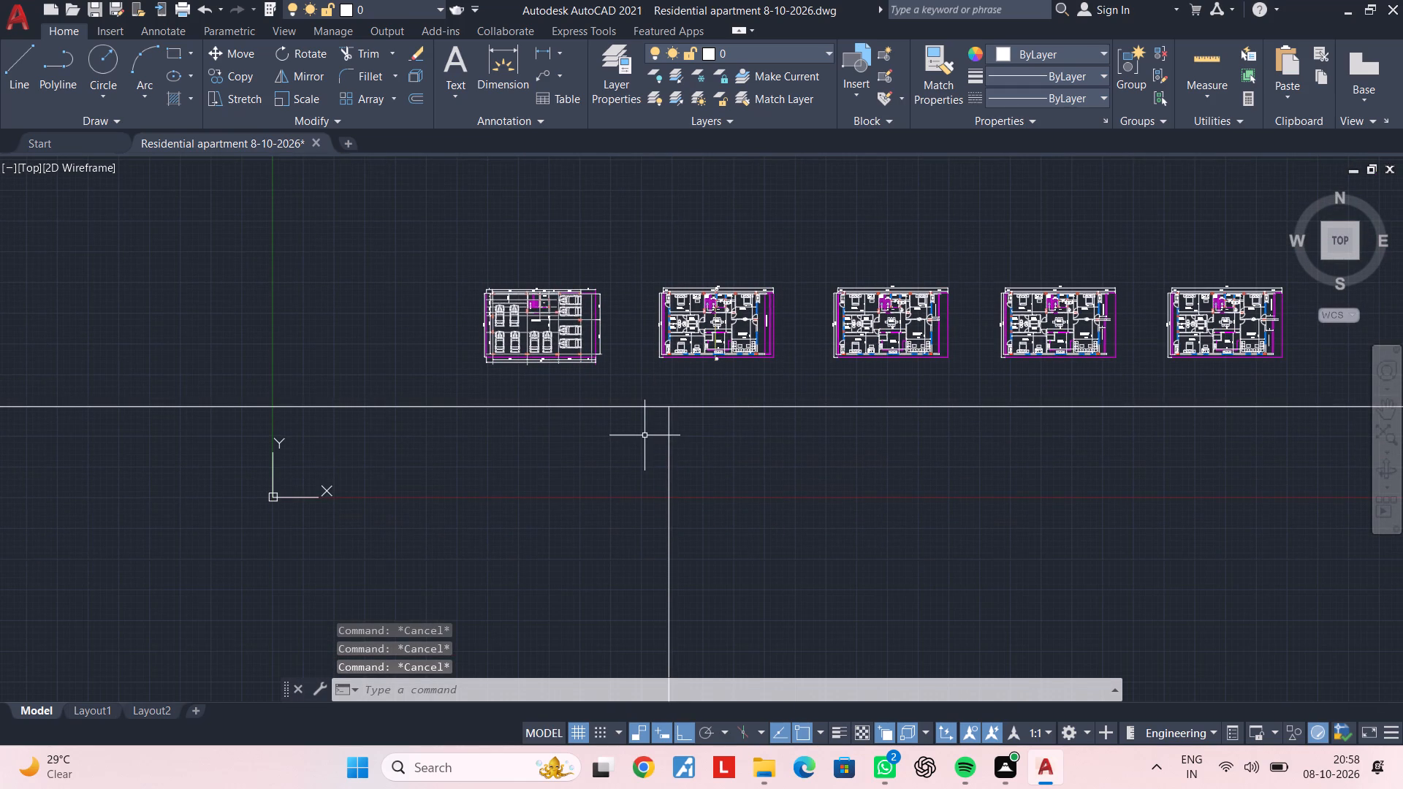
Trim the part of the horizontal construction line that extends left of the vertical line.
type("TR")
key("space")
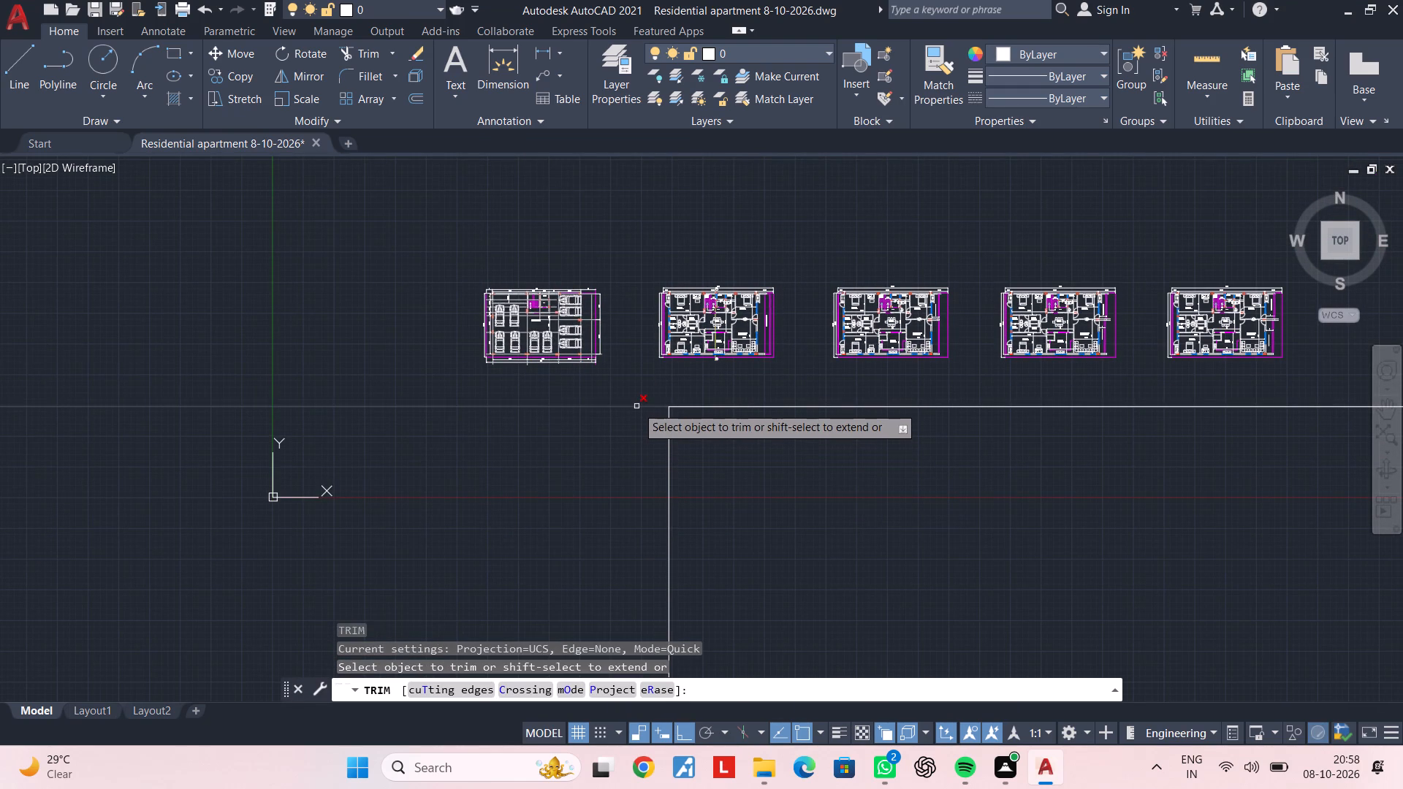
left_click(636, 406)
key("Escape")
key("Escape")
key("Escape")
key("Escape")
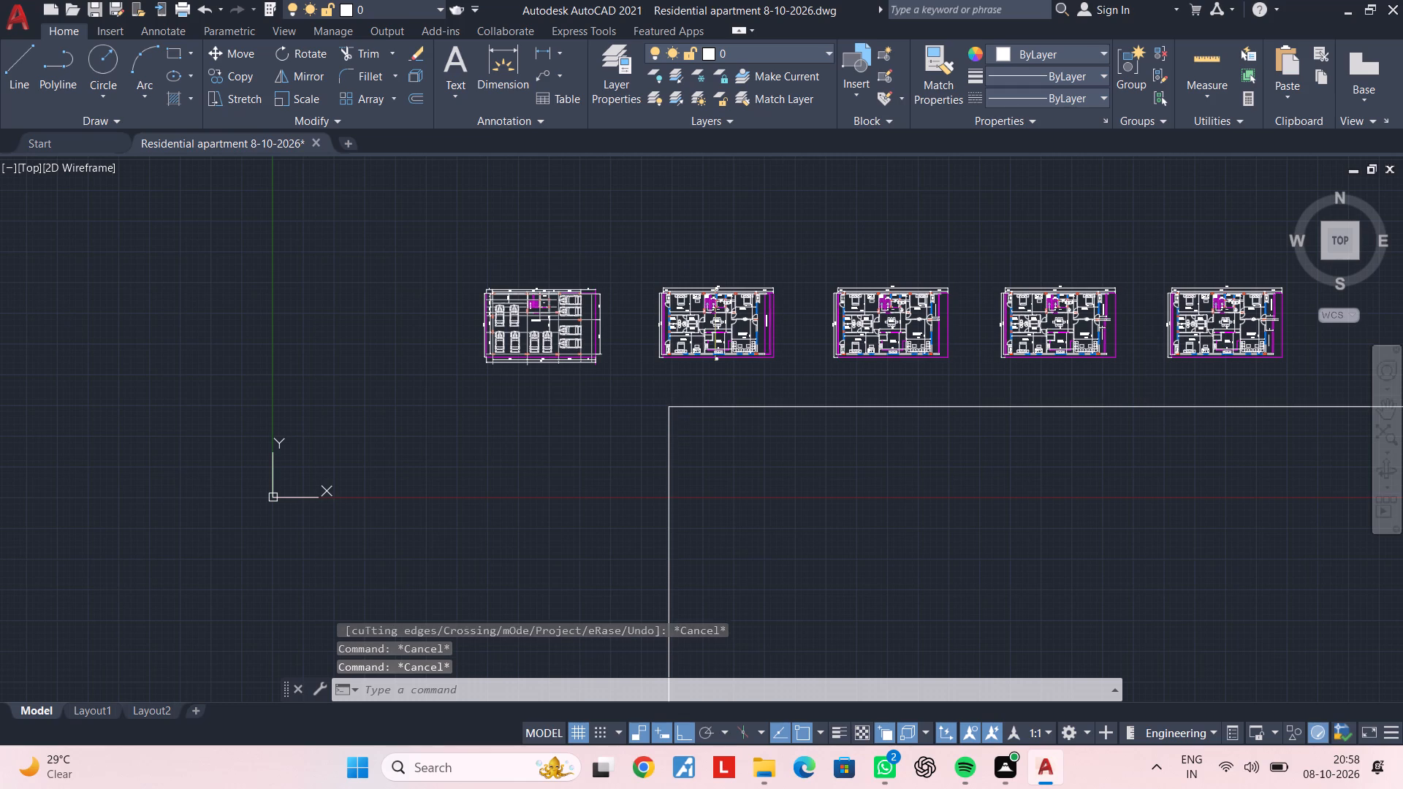
key("Escape")
key("Escape")
key("Escape")
key("Escape")
key("Escape")
key("Escape")
key("Escape")
key("Escape")
key("Escape")
key("Escape")
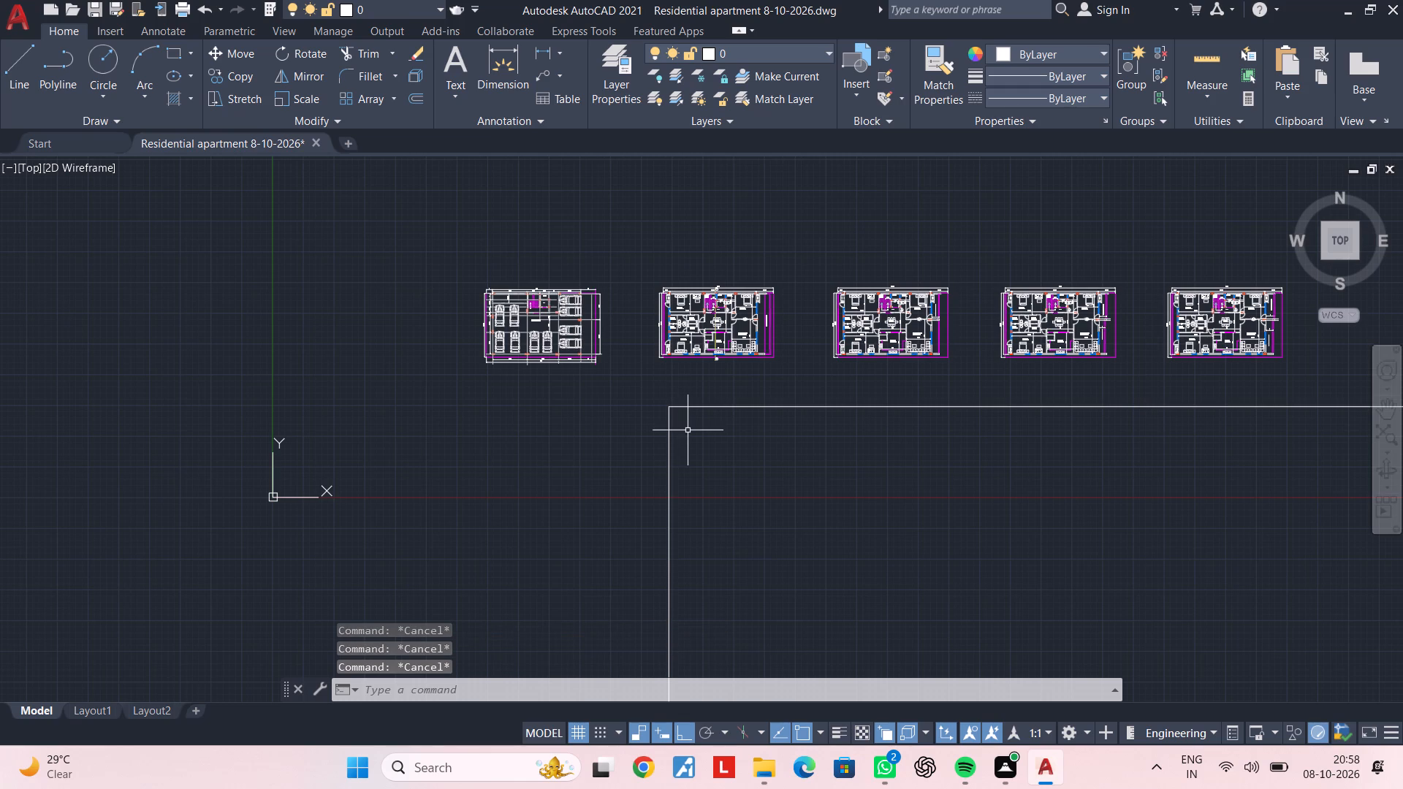
key("Escape")
key("Escape")
key("Escape")
key("Escape")
key("Escape")
key("Escape")
Move the horizontal line straight down by about 148'-2" from just below the floor plans.
scroll(688, 425, "up", 2)
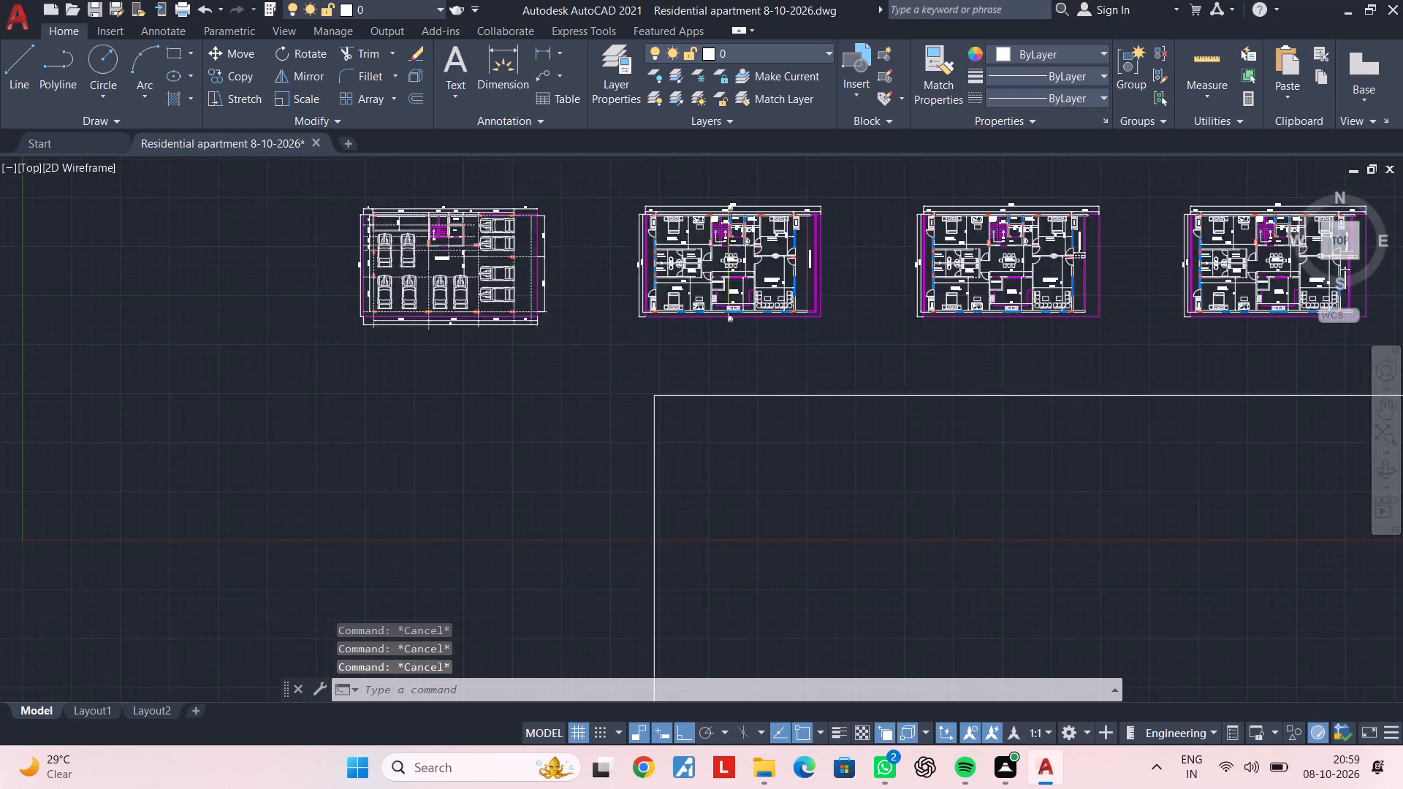
scroll(693, 416, "up", 1)
middle_click_drag(720, 399, 617, 435)
key("Escape")
key("Escape")
key("Escape")
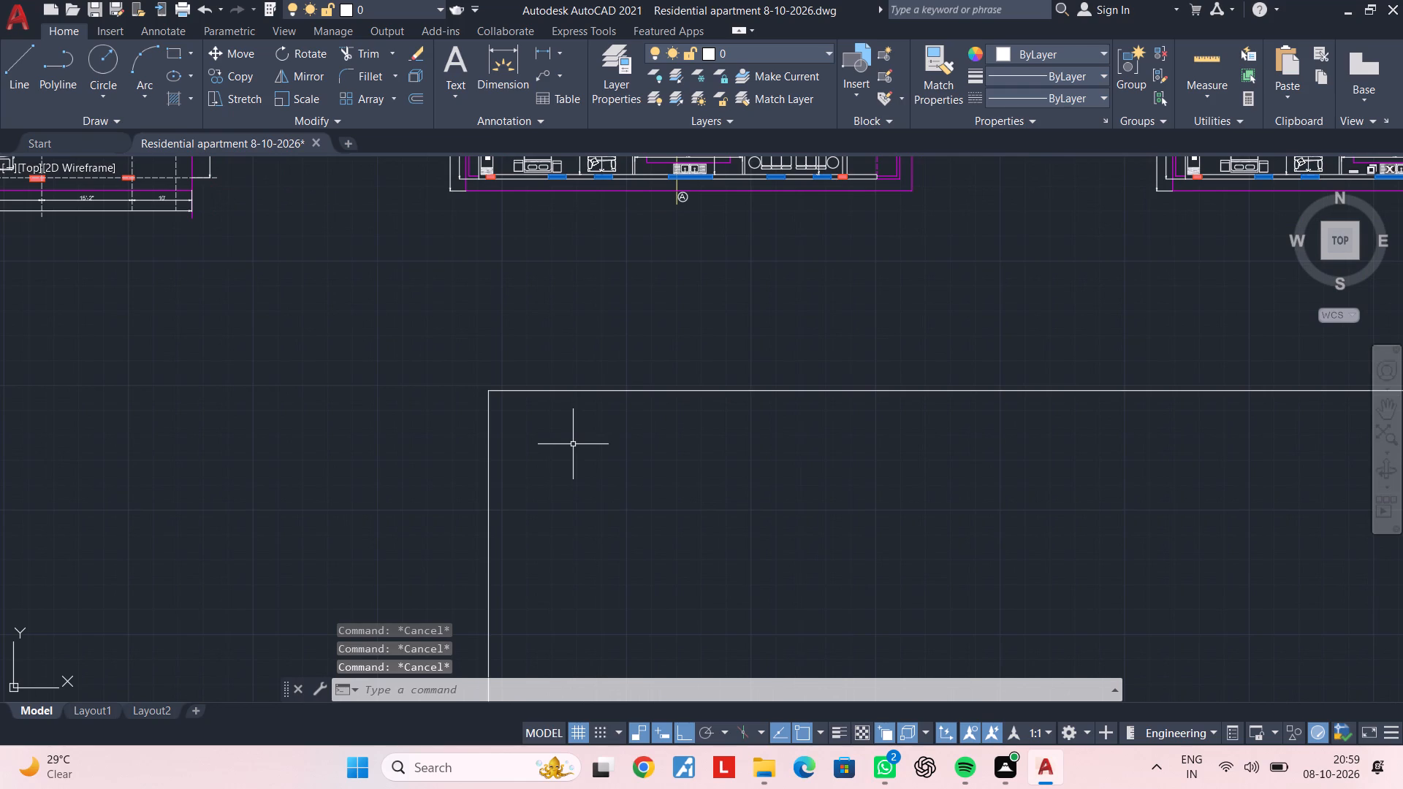
key("Escape")
key("Escape")
scroll(656, 462, "down", 2)
middle_click_drag(812, 473, 569, 419)
key("Escape")
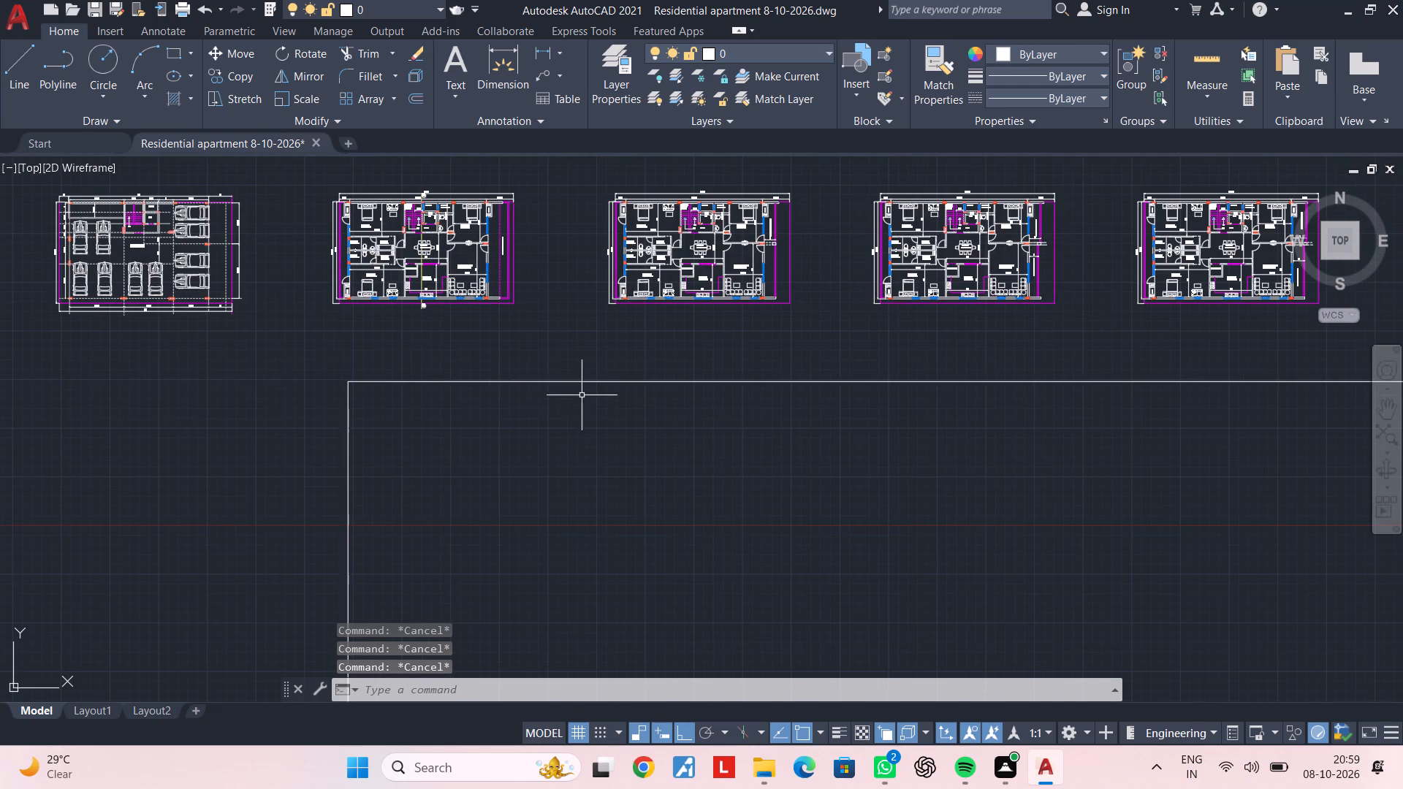
left_click(587, 381)
type("M")
key("space")
left_click(579, 427)
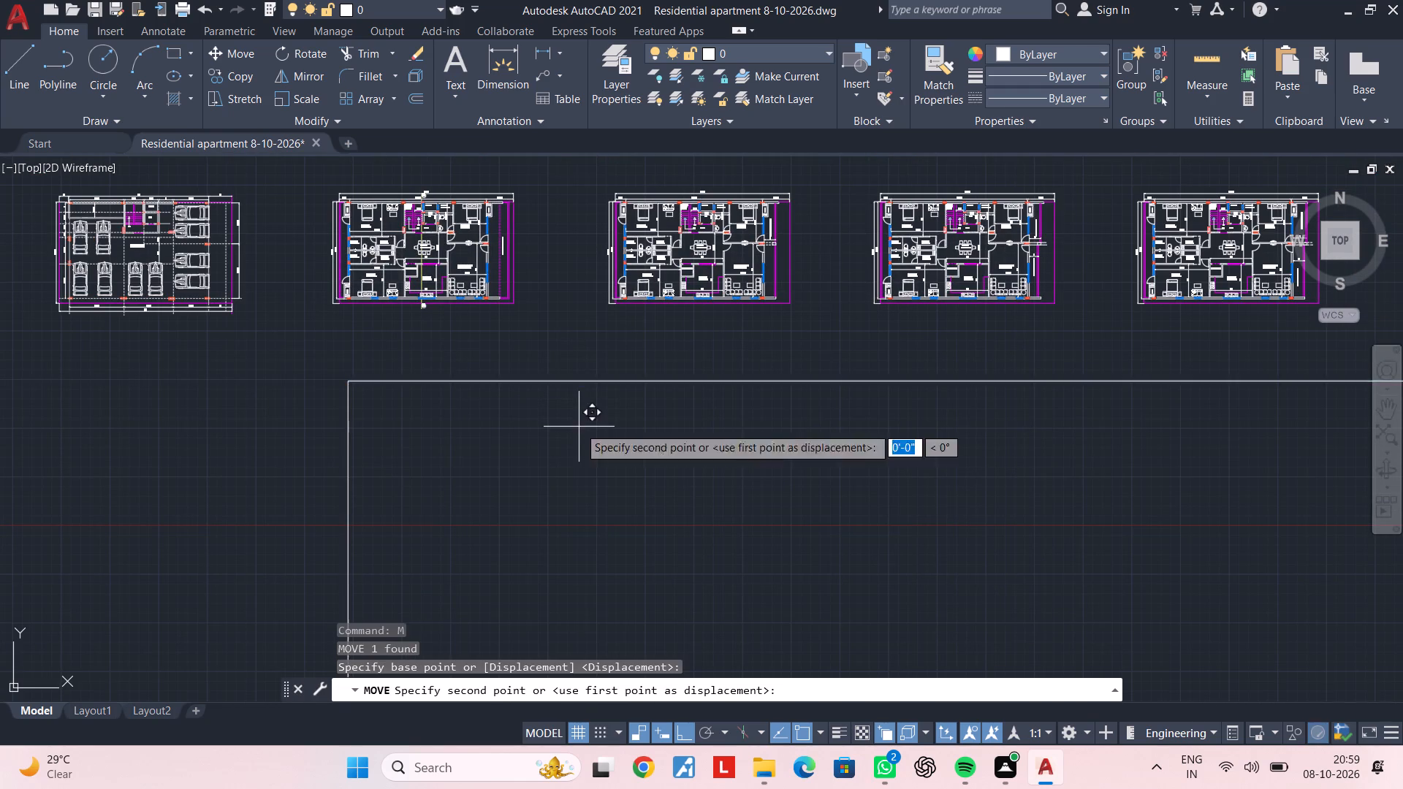
middle_click_drag(582, 566, 582, 318)
scroll(578, 380, "down", 3)
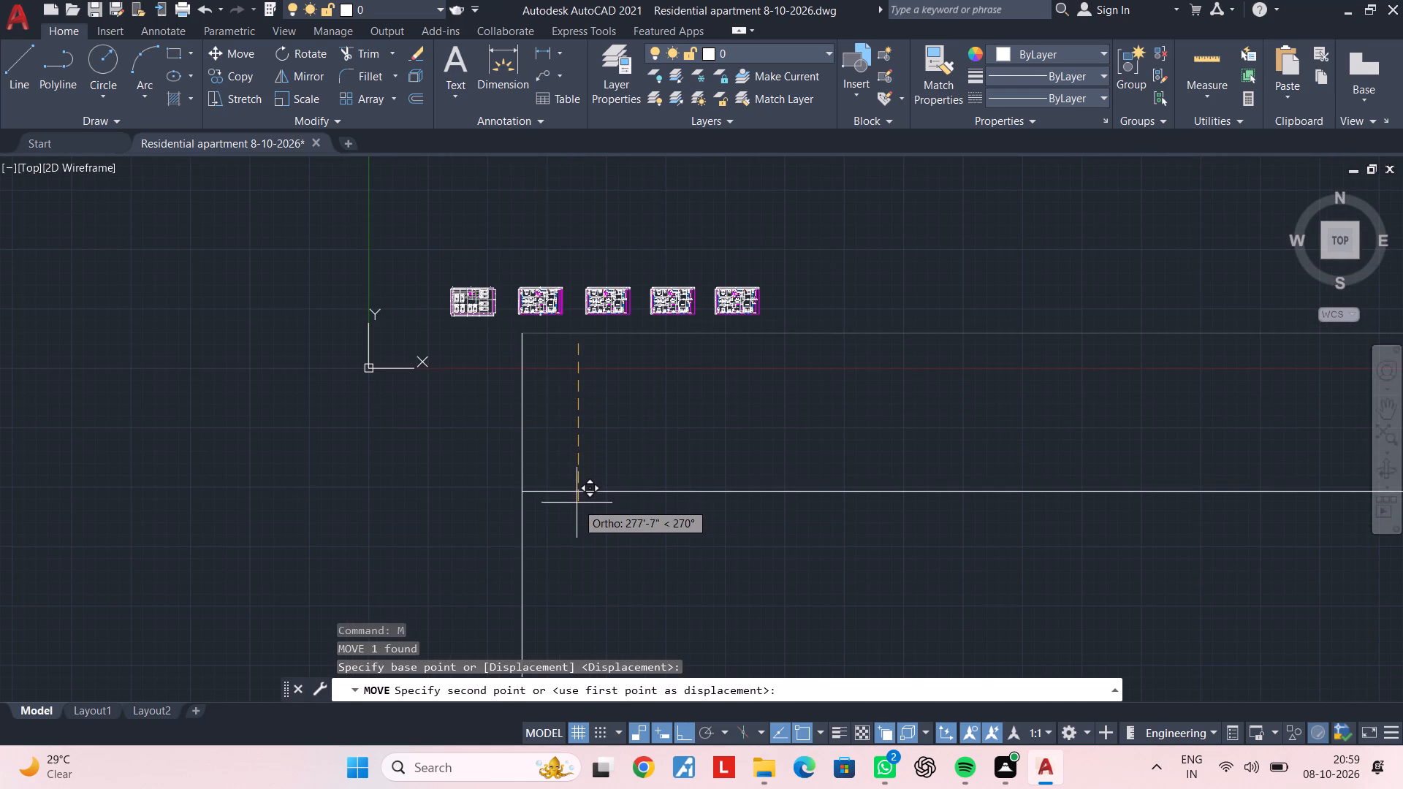
scroll(574, 432, "up", 3)
middle_click_drag(572, 422, 583, 579)
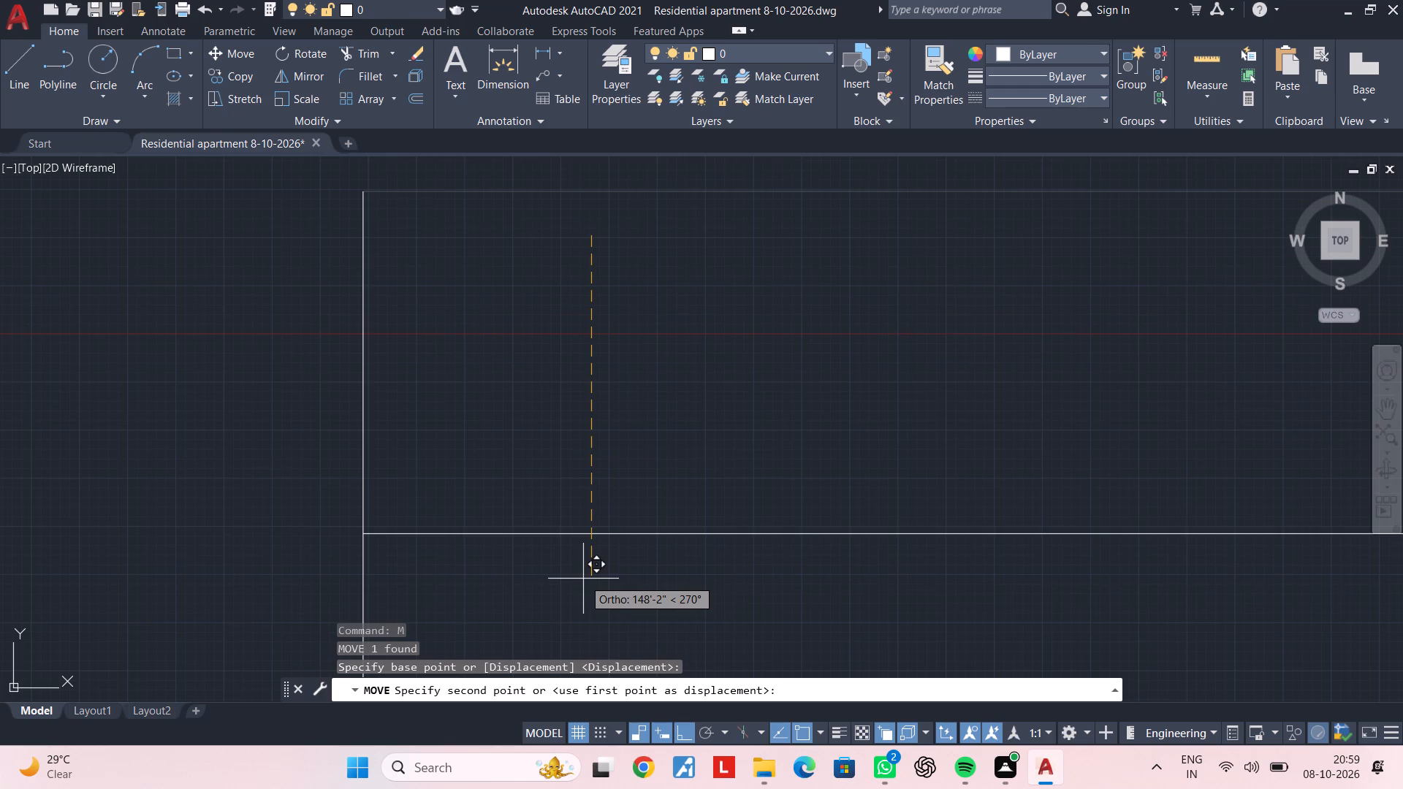
left_click(583, 580)
key("Escape")
scroll(578, 528, "down", 1)
middle_click_drag(580, 520, 608, 470)
middle_click_drag(604, 472, 593, 525)
key("Escape")
key("Escape")
Move the horizontal line farther straight down along the vertical line.
left_click(588, 538)
key("m")
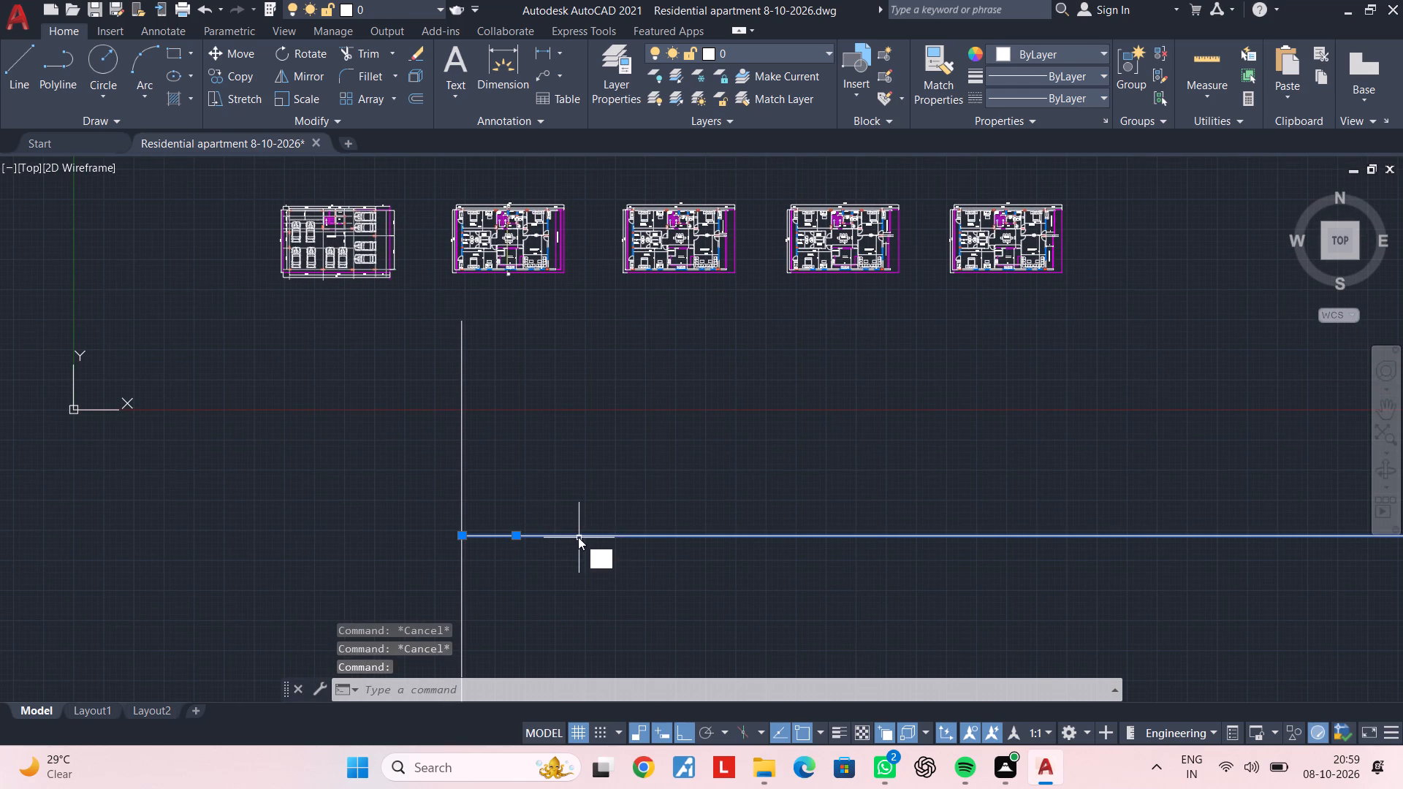
key("space")
left_click(578, 554)
left_click(577, 633)
middle_click_drag(581, 554, 627, 461)
key("Escape")
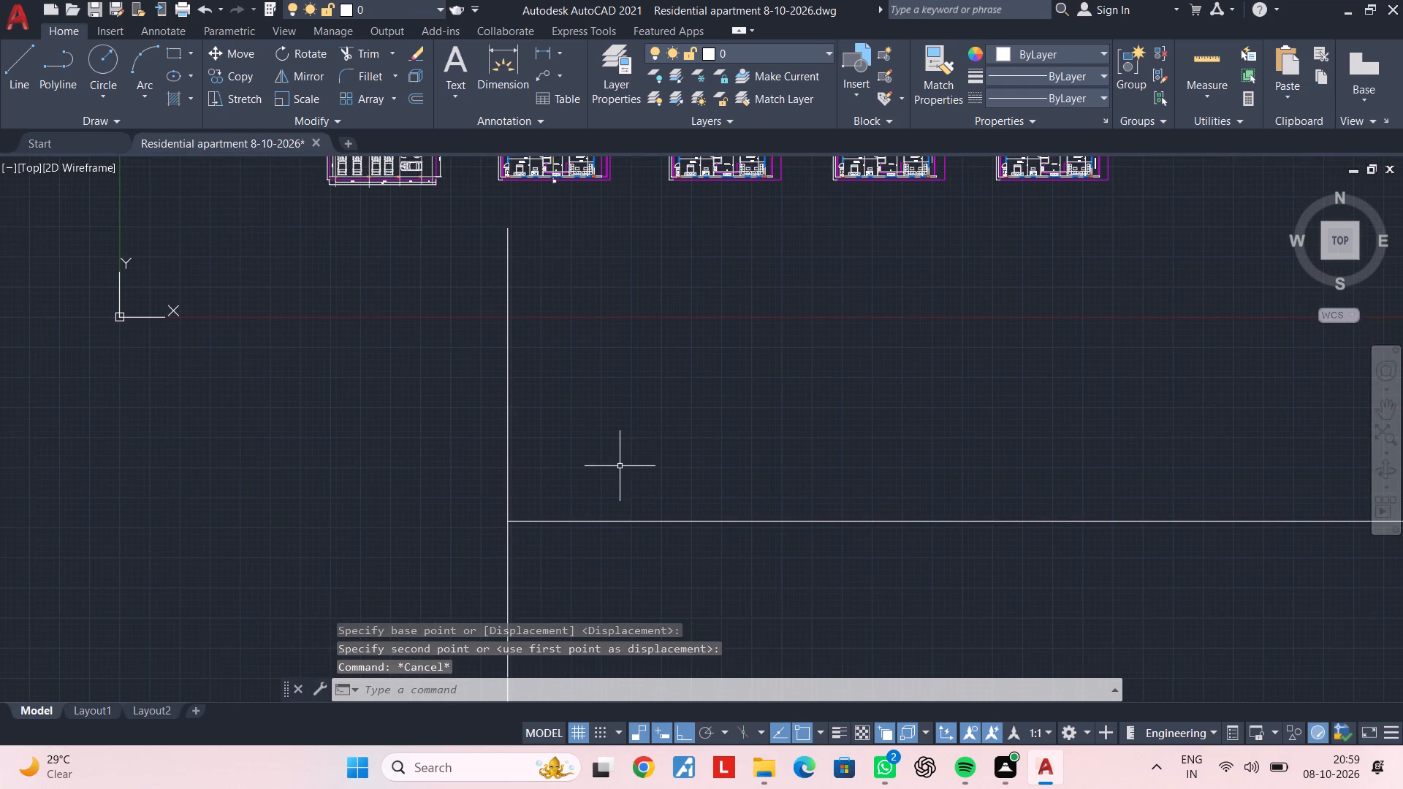
key("Escape")
middle_click_drag(620, 466, 657, 455)
key("Escape")
key("Escape")
middle_click_drag(650, 462, 651, 494)
Move the horizontal line part of the way back up along the vertical line.
left_click(637, 542)
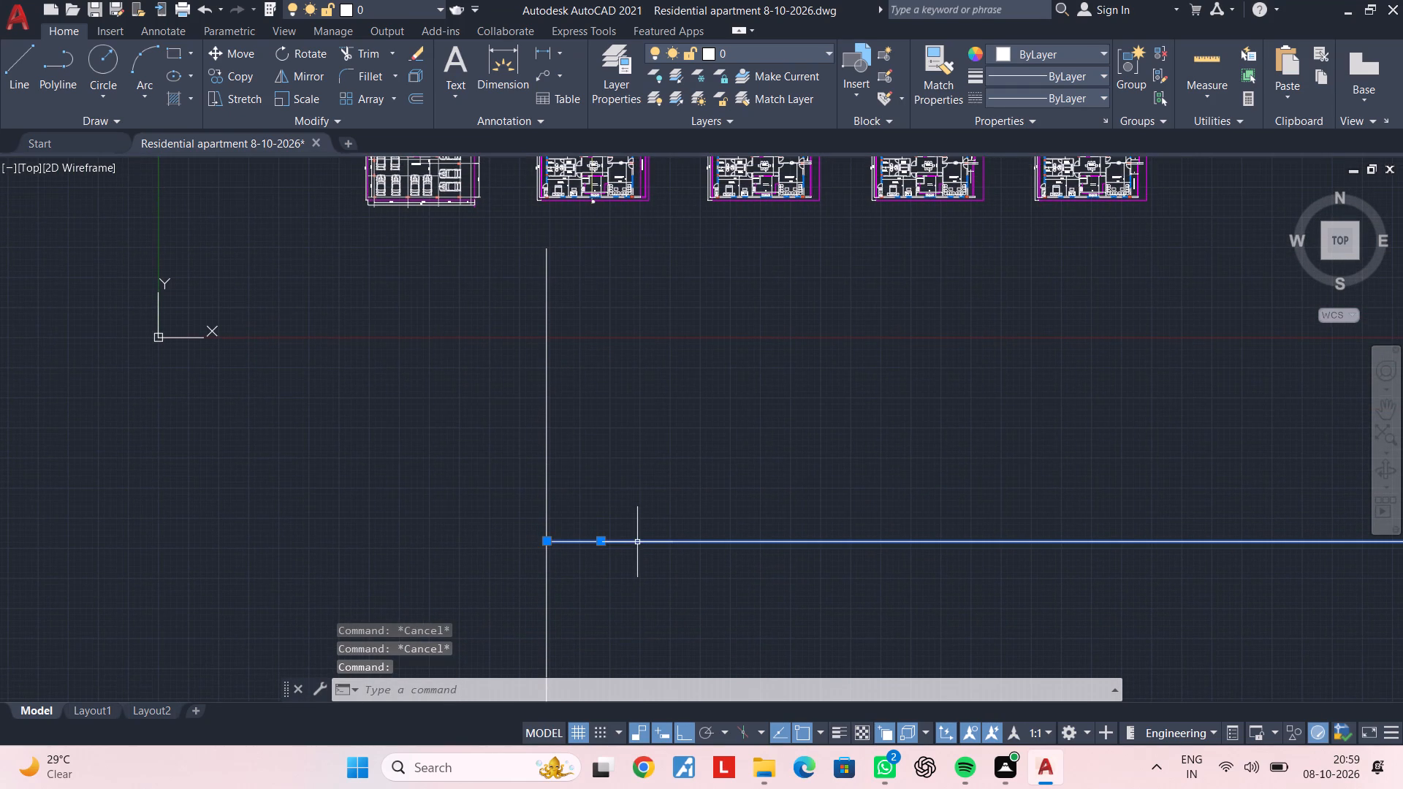
key("m")
key("space")
left_click(633, 509)
left_click(638, 448)
key("Escape")
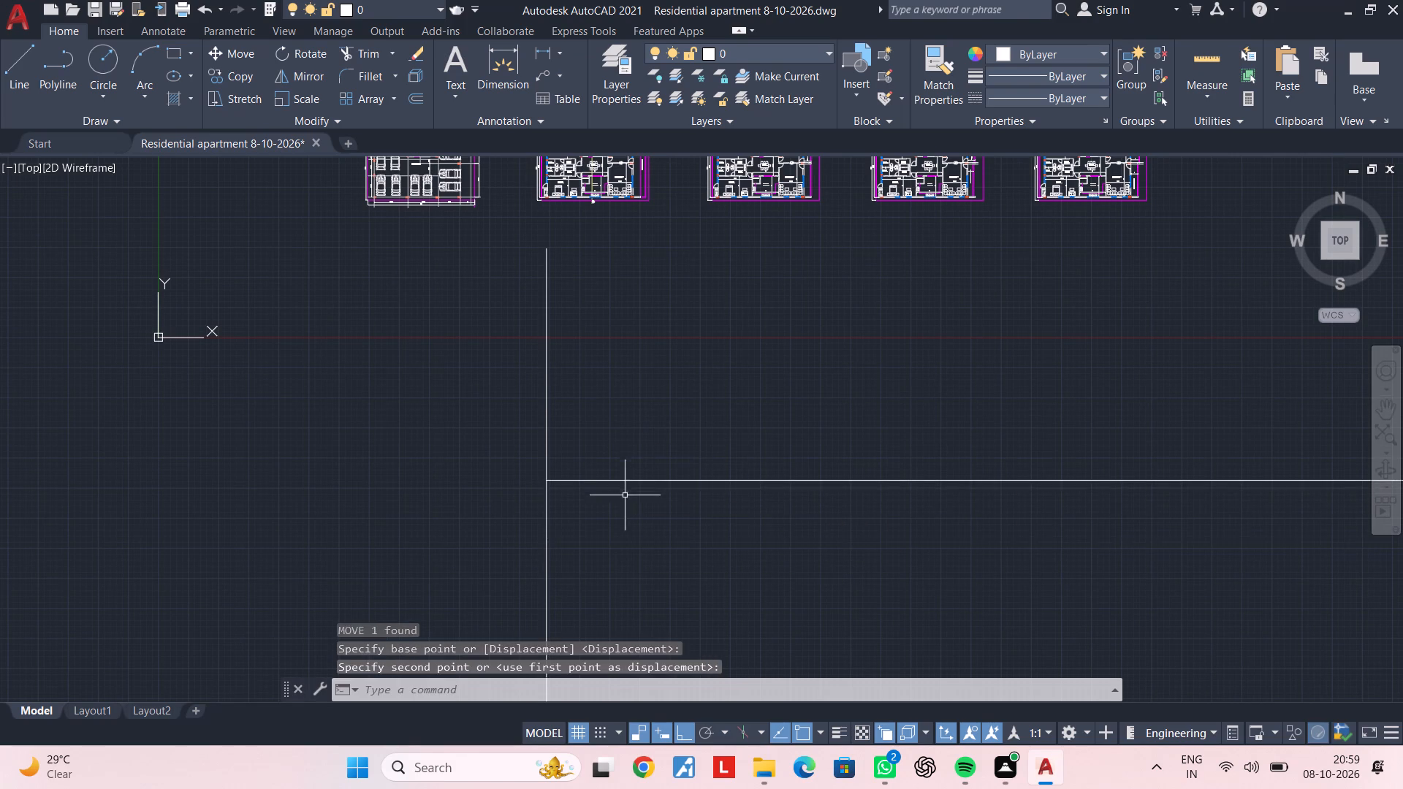
middle_click_drag(626, 498, 642, 554)
key("Escape")
key("Escape")
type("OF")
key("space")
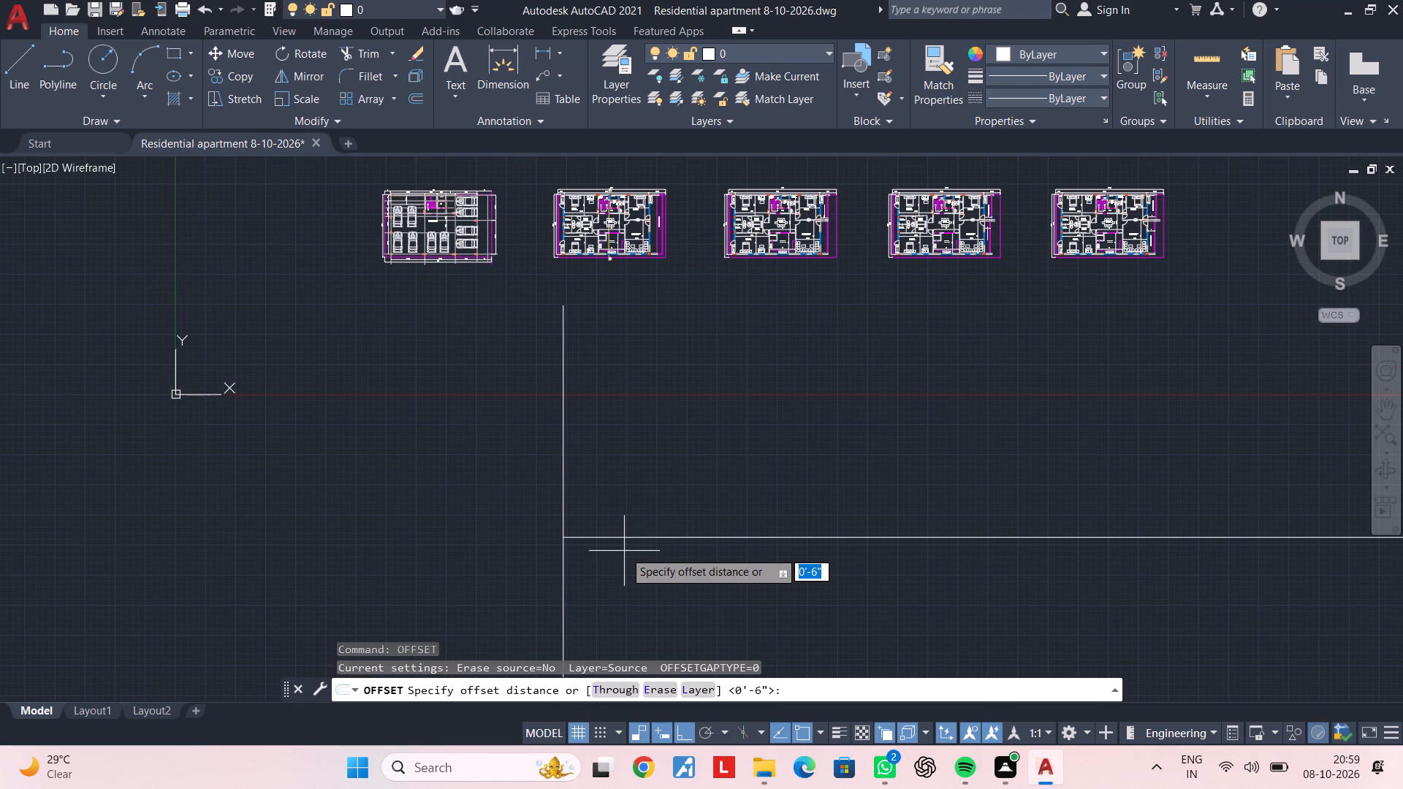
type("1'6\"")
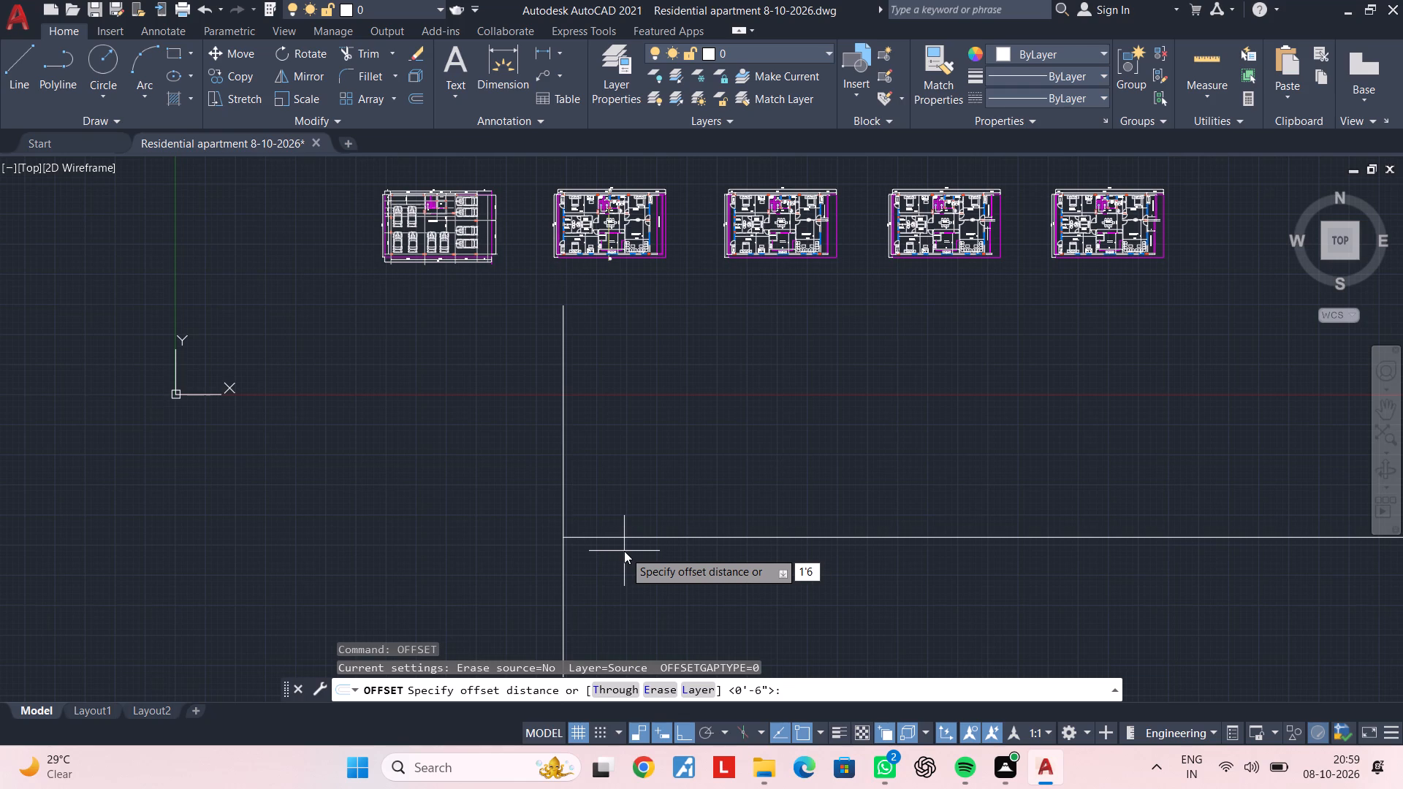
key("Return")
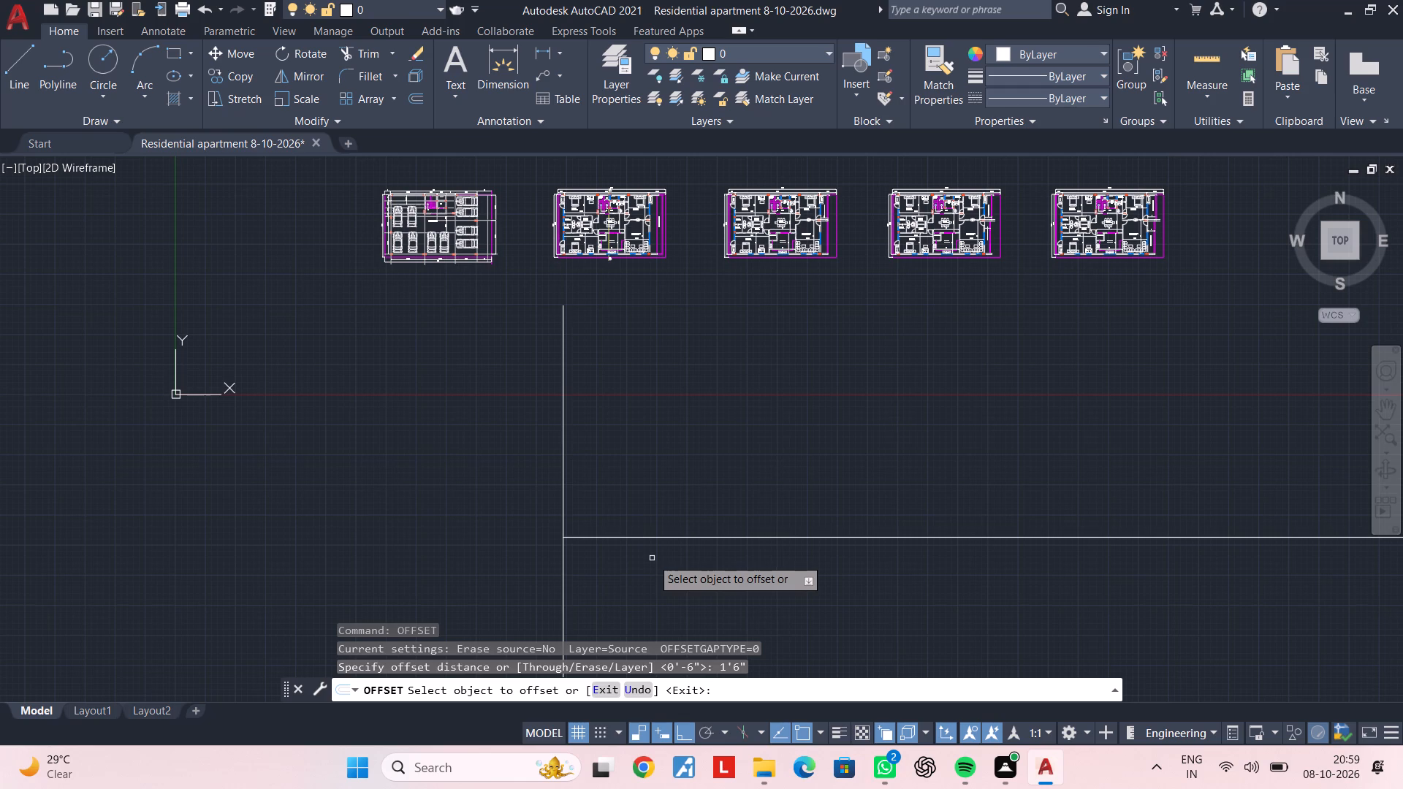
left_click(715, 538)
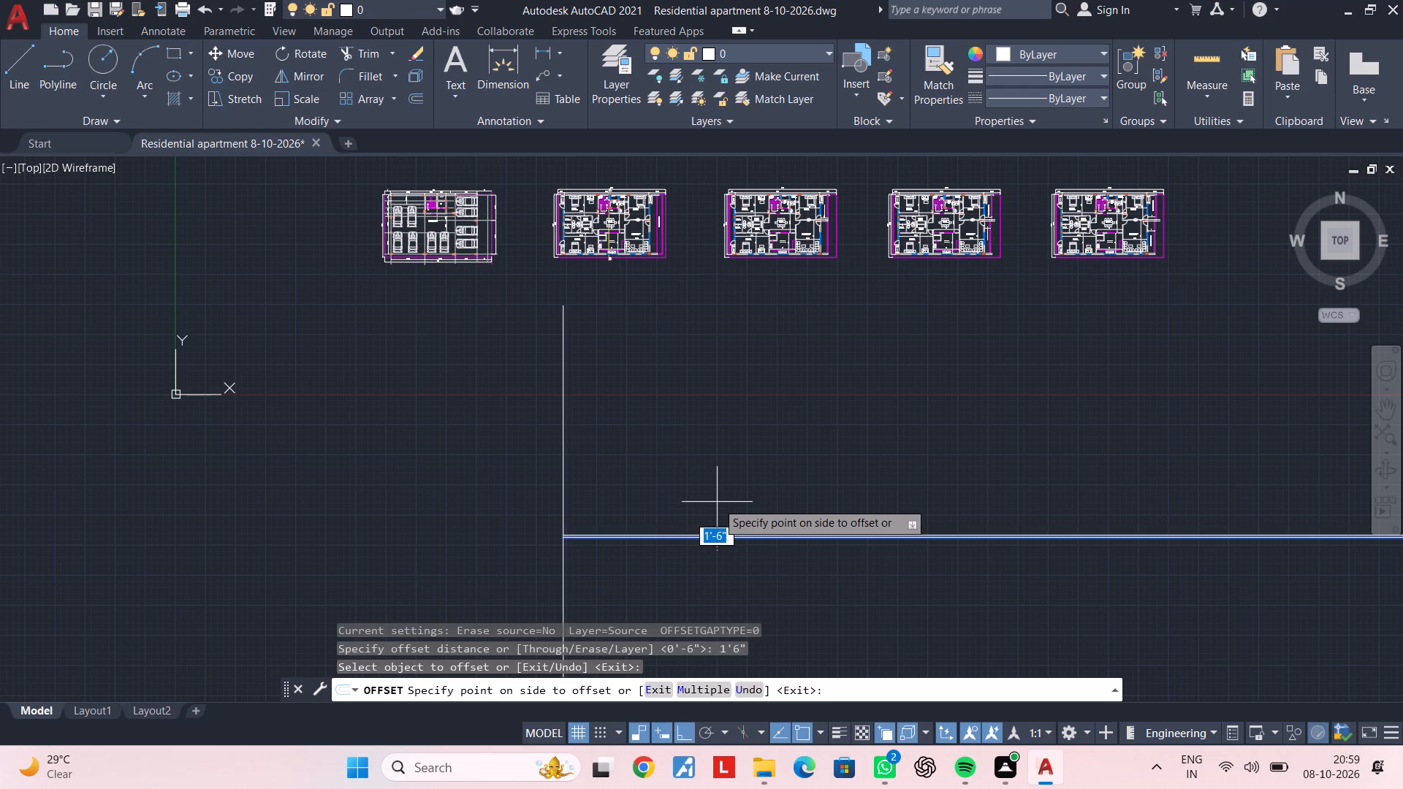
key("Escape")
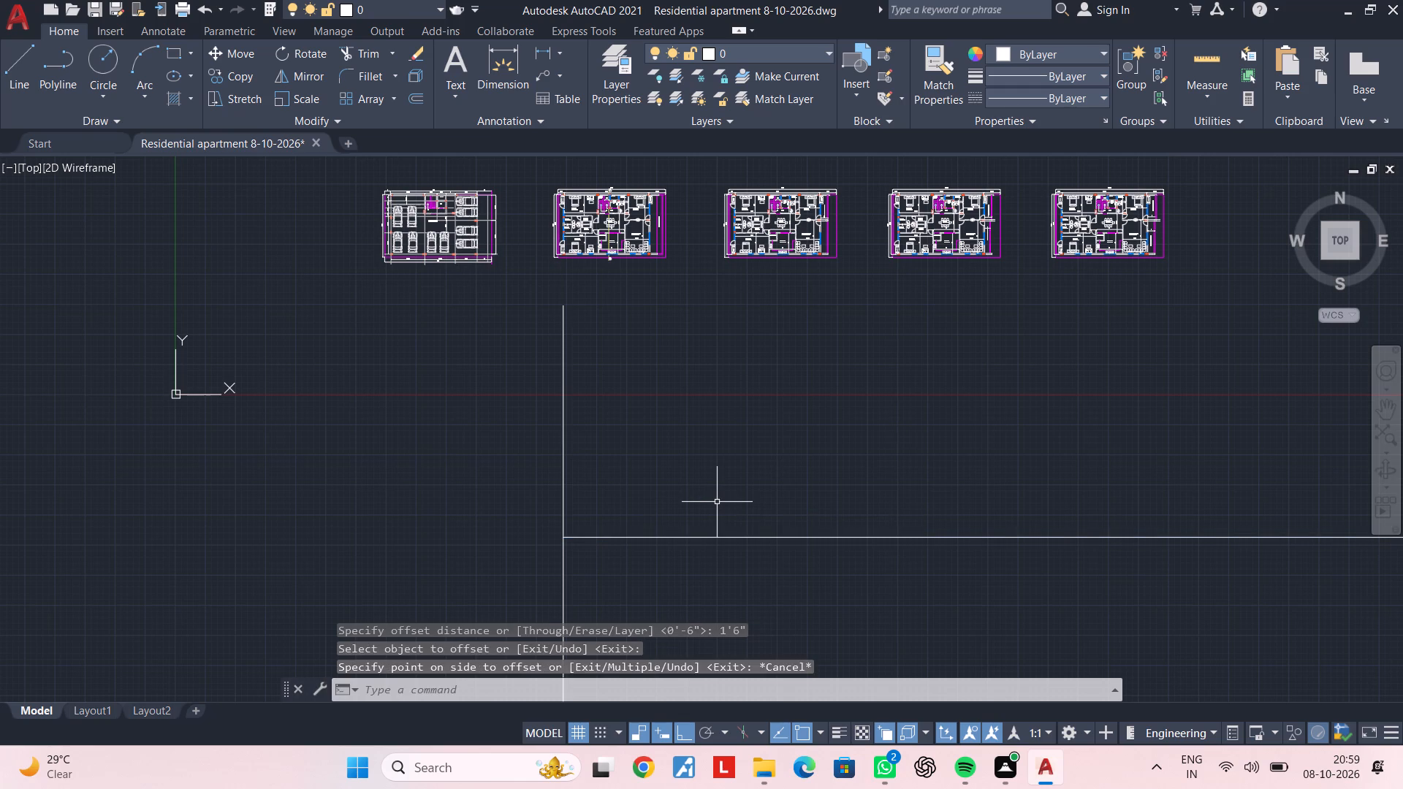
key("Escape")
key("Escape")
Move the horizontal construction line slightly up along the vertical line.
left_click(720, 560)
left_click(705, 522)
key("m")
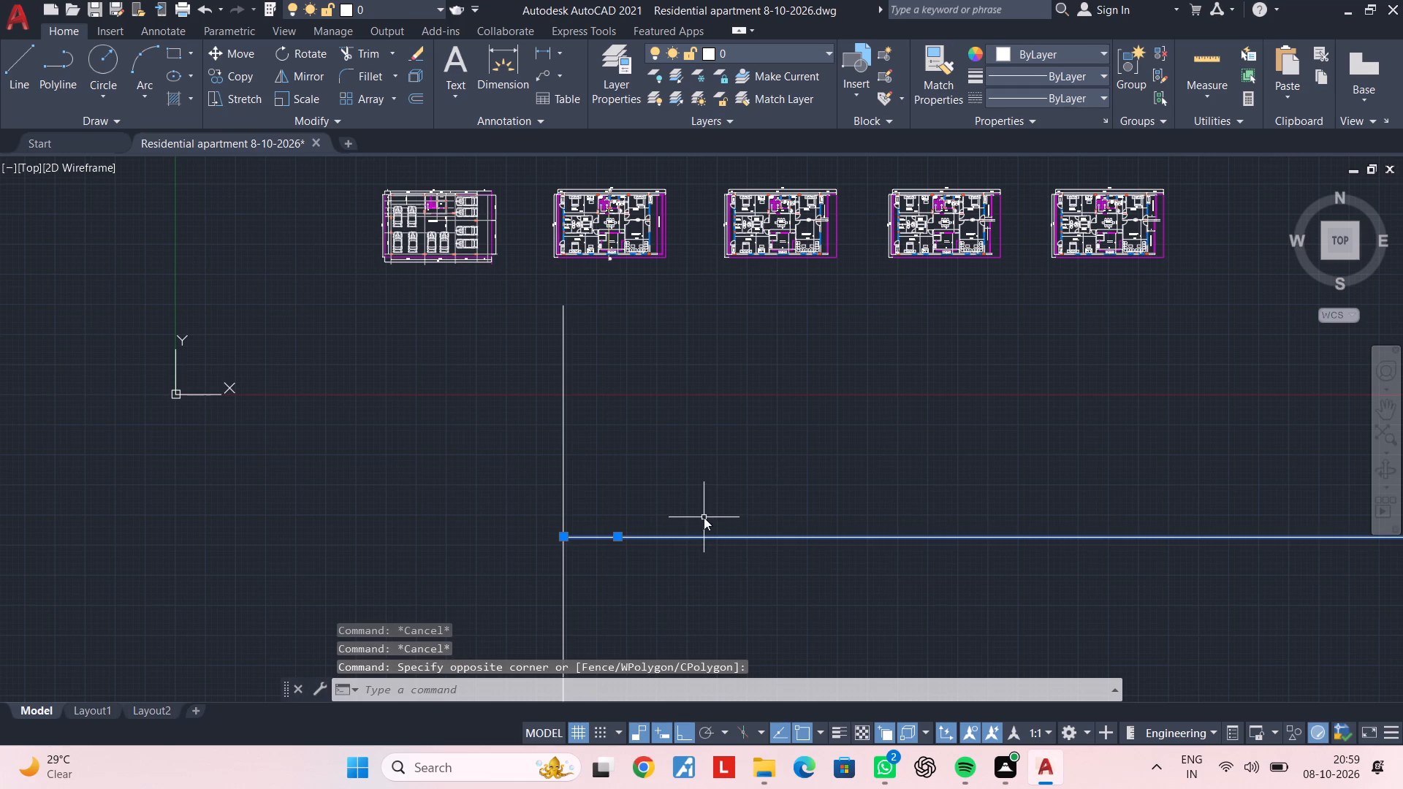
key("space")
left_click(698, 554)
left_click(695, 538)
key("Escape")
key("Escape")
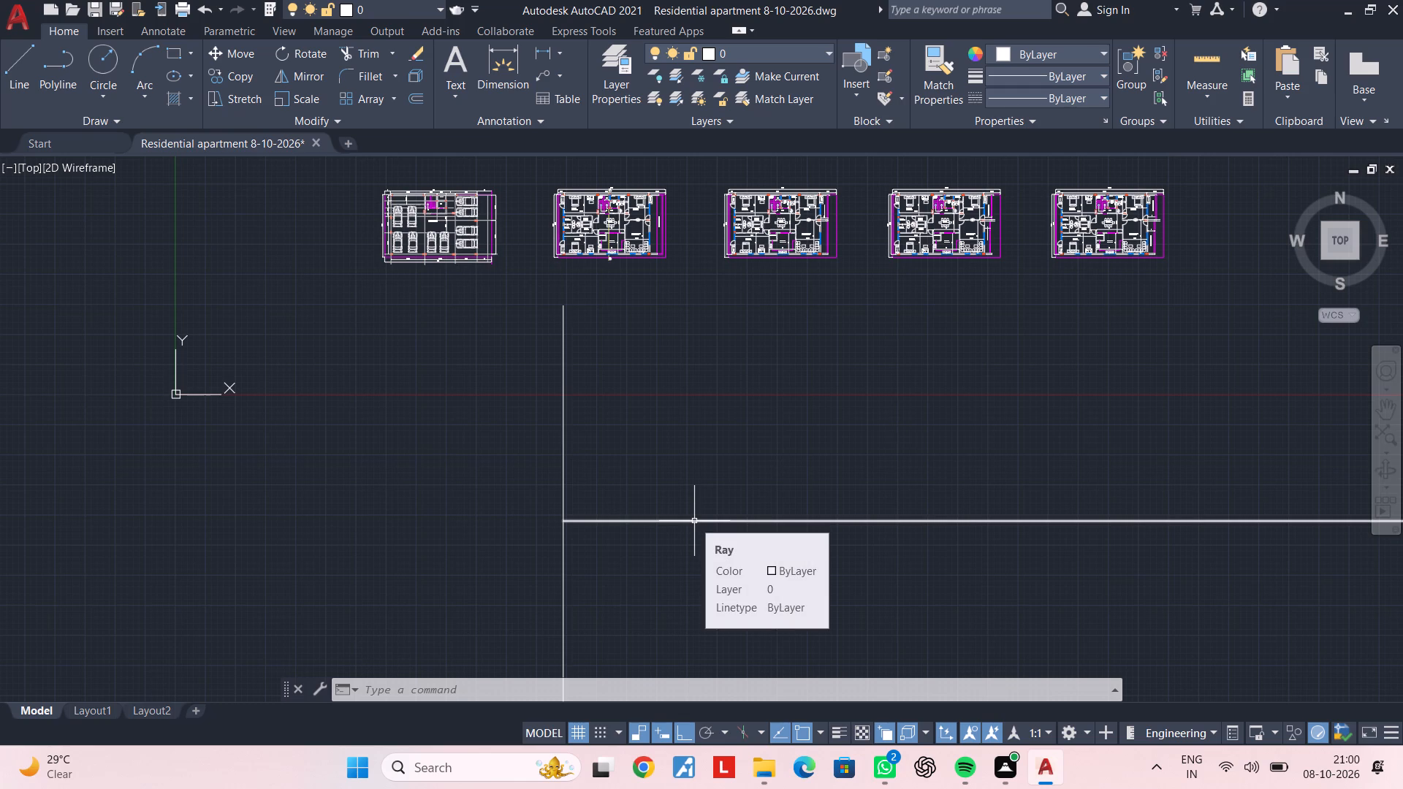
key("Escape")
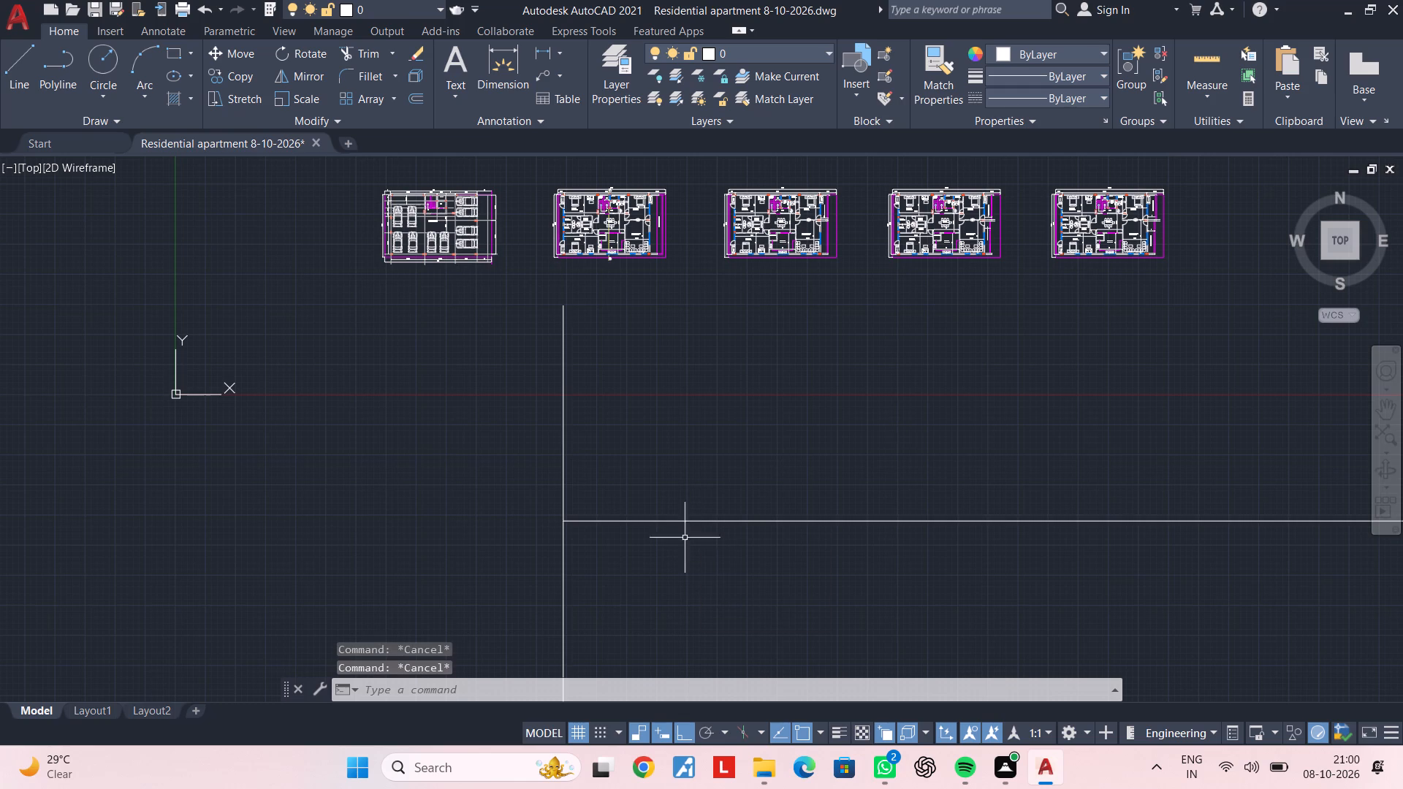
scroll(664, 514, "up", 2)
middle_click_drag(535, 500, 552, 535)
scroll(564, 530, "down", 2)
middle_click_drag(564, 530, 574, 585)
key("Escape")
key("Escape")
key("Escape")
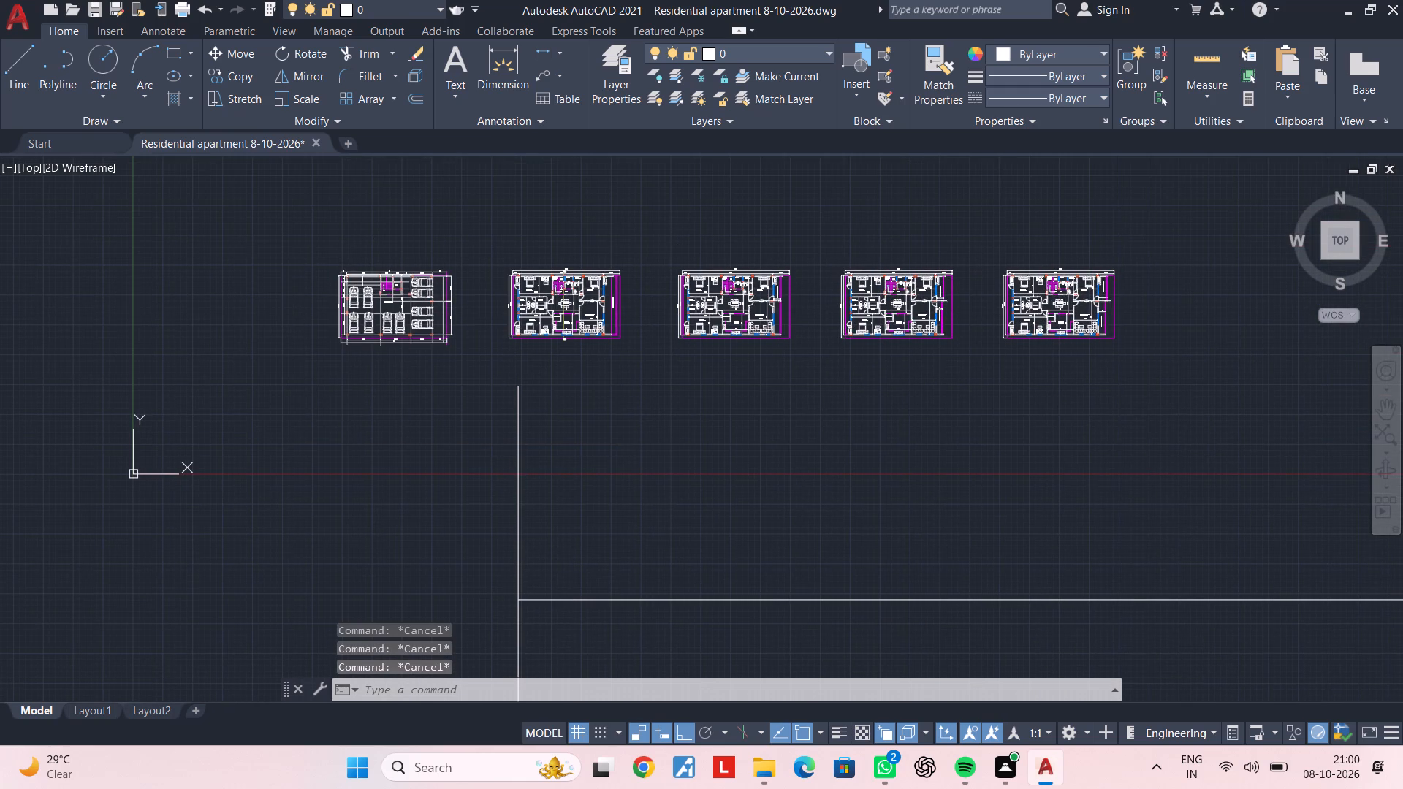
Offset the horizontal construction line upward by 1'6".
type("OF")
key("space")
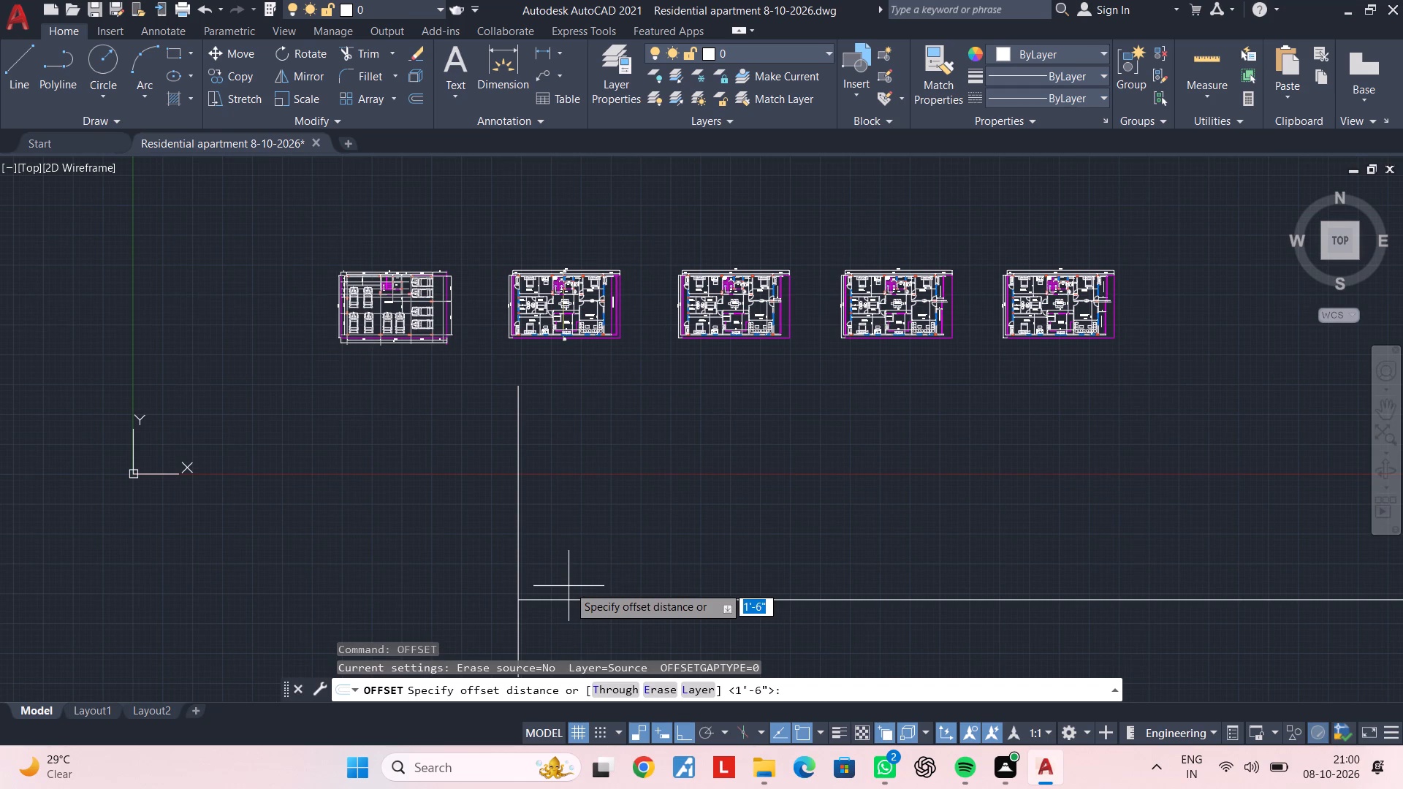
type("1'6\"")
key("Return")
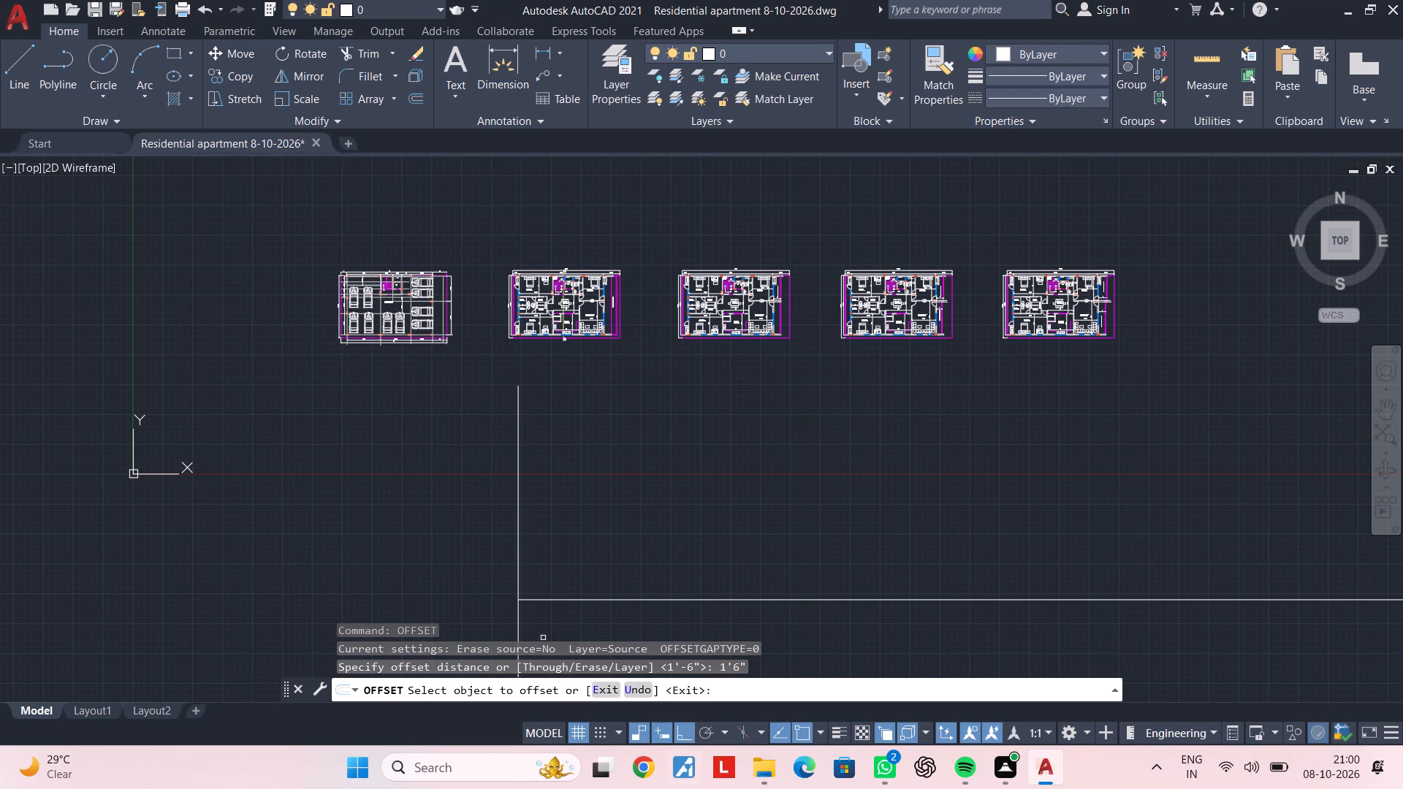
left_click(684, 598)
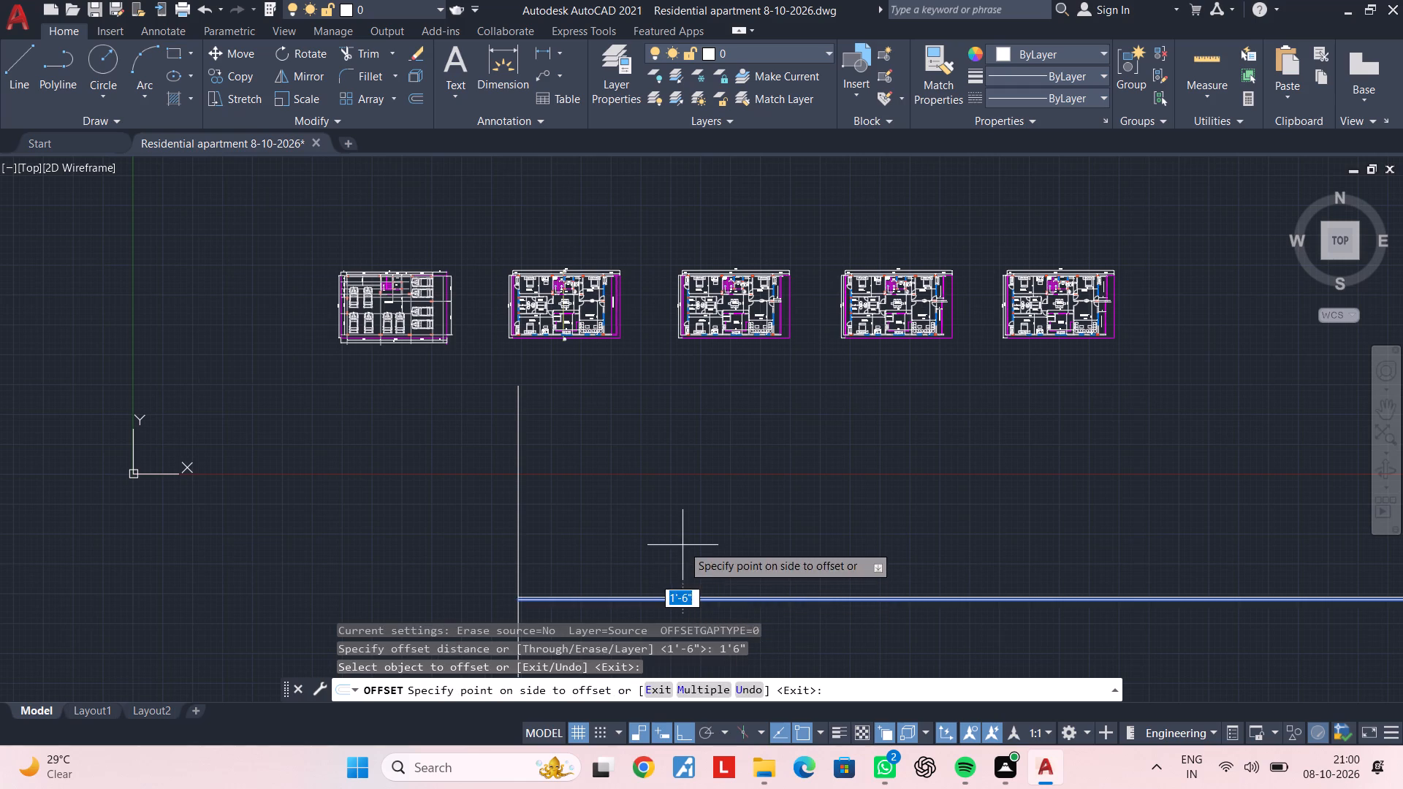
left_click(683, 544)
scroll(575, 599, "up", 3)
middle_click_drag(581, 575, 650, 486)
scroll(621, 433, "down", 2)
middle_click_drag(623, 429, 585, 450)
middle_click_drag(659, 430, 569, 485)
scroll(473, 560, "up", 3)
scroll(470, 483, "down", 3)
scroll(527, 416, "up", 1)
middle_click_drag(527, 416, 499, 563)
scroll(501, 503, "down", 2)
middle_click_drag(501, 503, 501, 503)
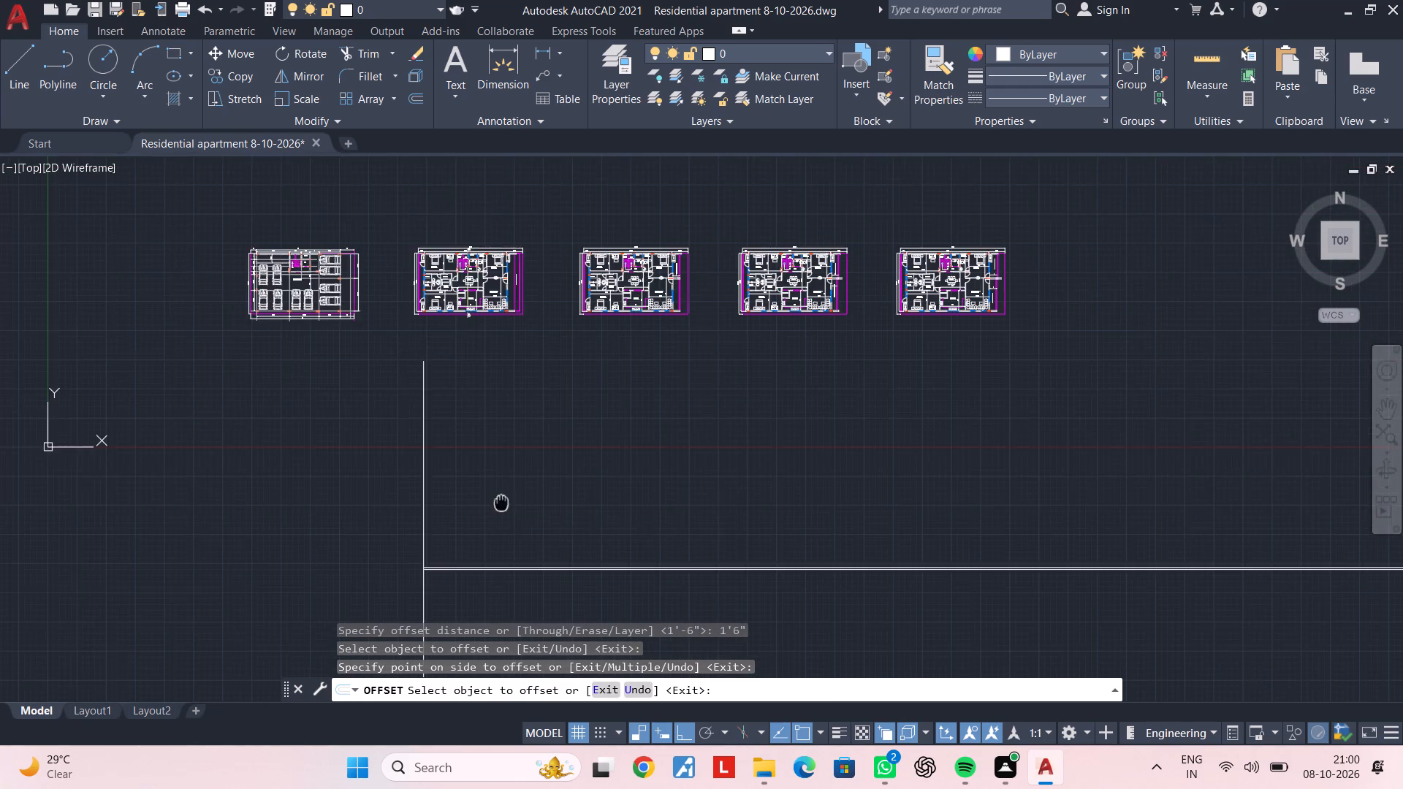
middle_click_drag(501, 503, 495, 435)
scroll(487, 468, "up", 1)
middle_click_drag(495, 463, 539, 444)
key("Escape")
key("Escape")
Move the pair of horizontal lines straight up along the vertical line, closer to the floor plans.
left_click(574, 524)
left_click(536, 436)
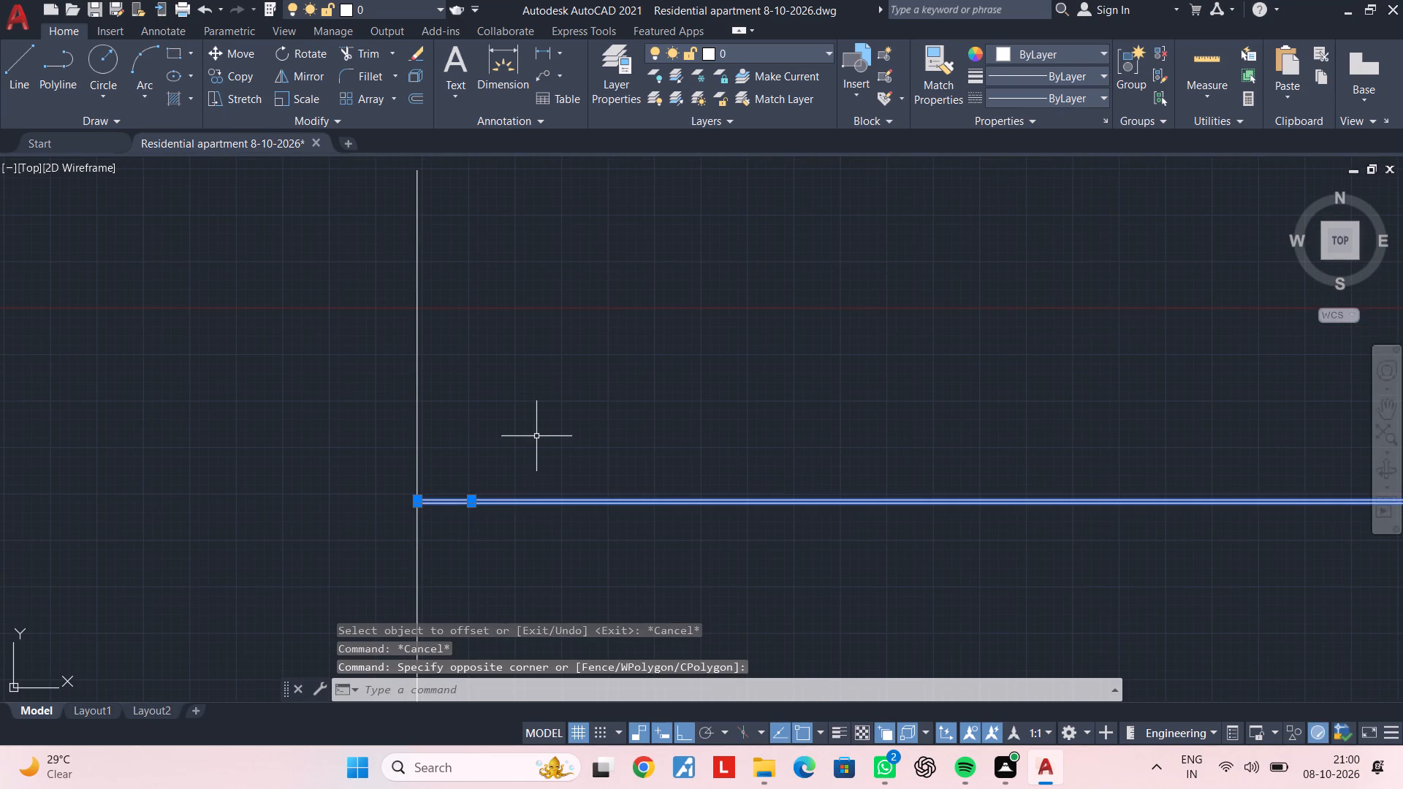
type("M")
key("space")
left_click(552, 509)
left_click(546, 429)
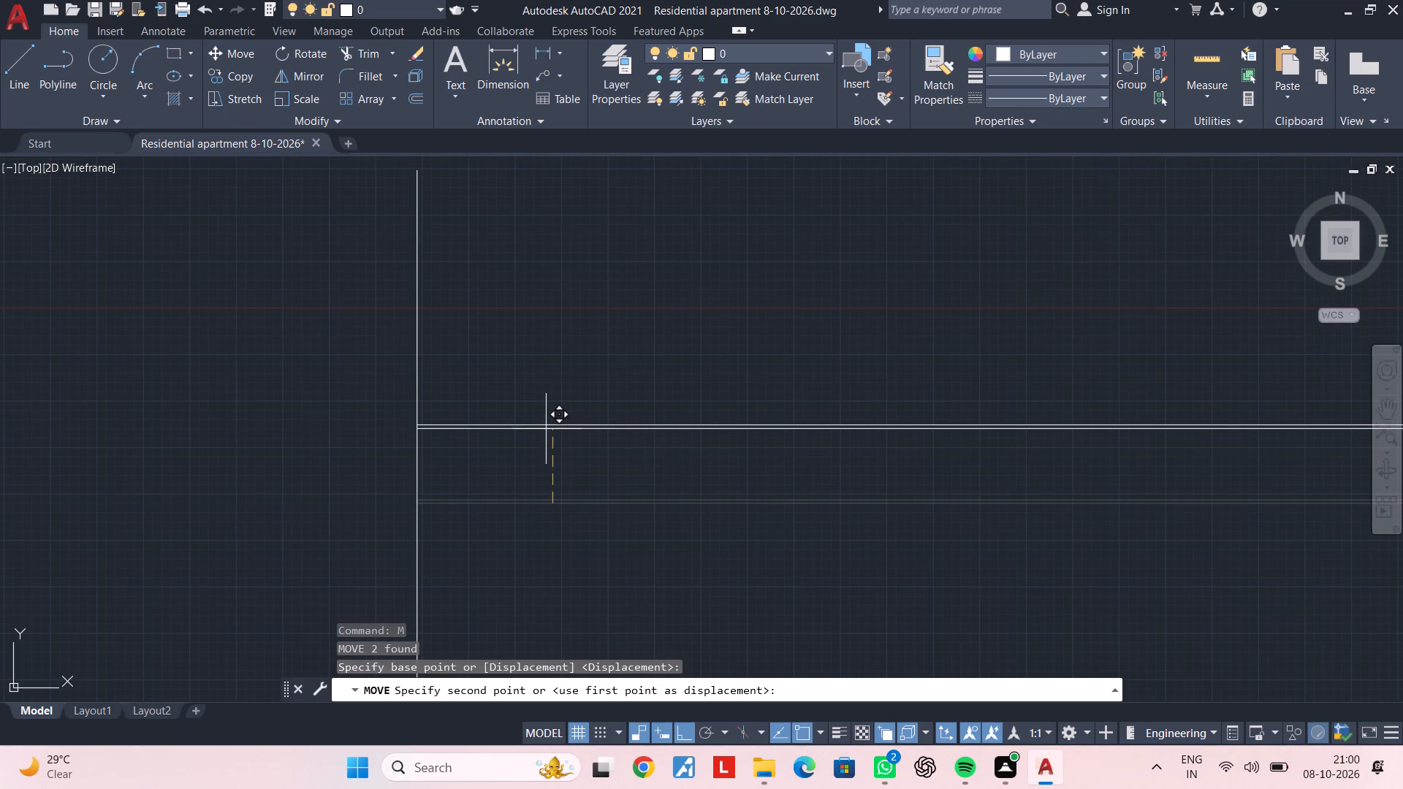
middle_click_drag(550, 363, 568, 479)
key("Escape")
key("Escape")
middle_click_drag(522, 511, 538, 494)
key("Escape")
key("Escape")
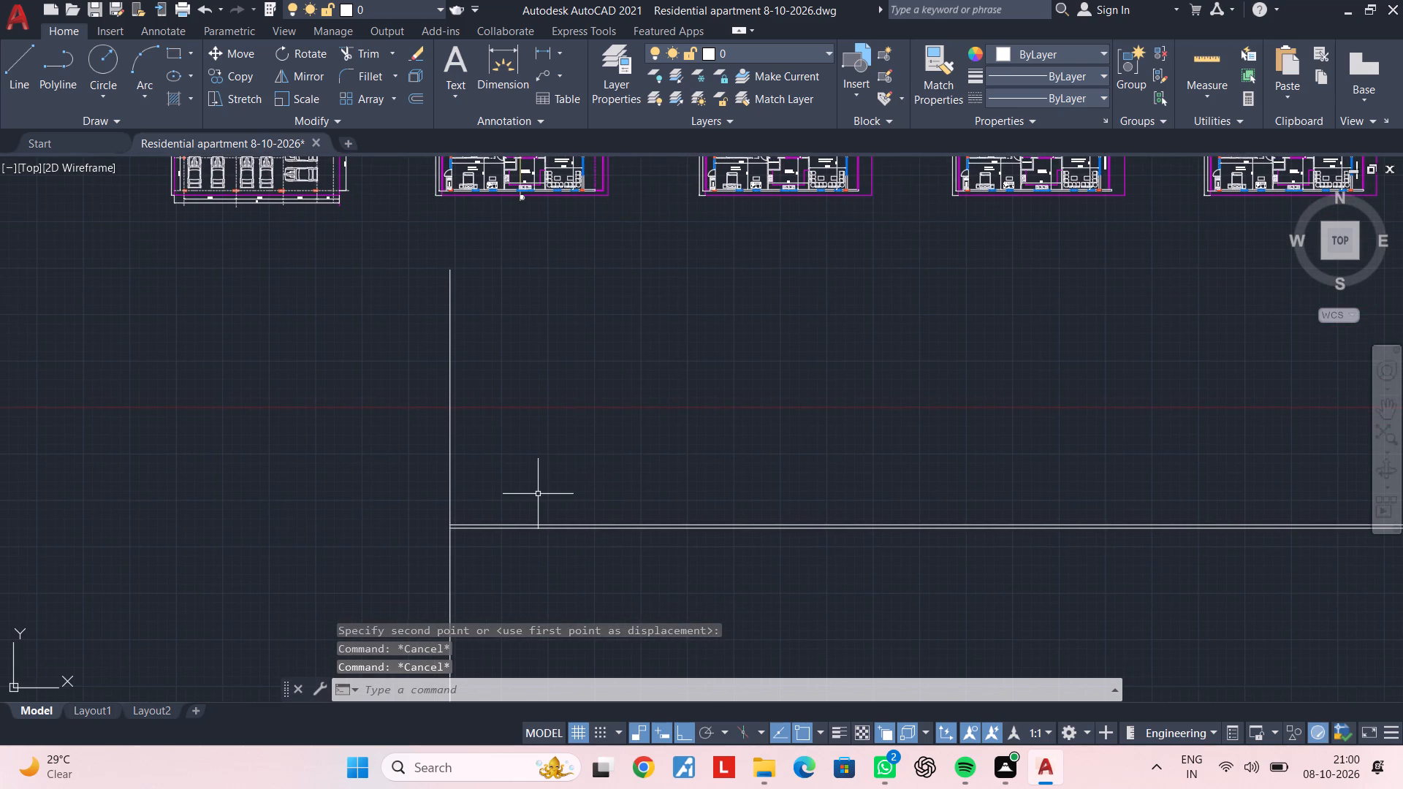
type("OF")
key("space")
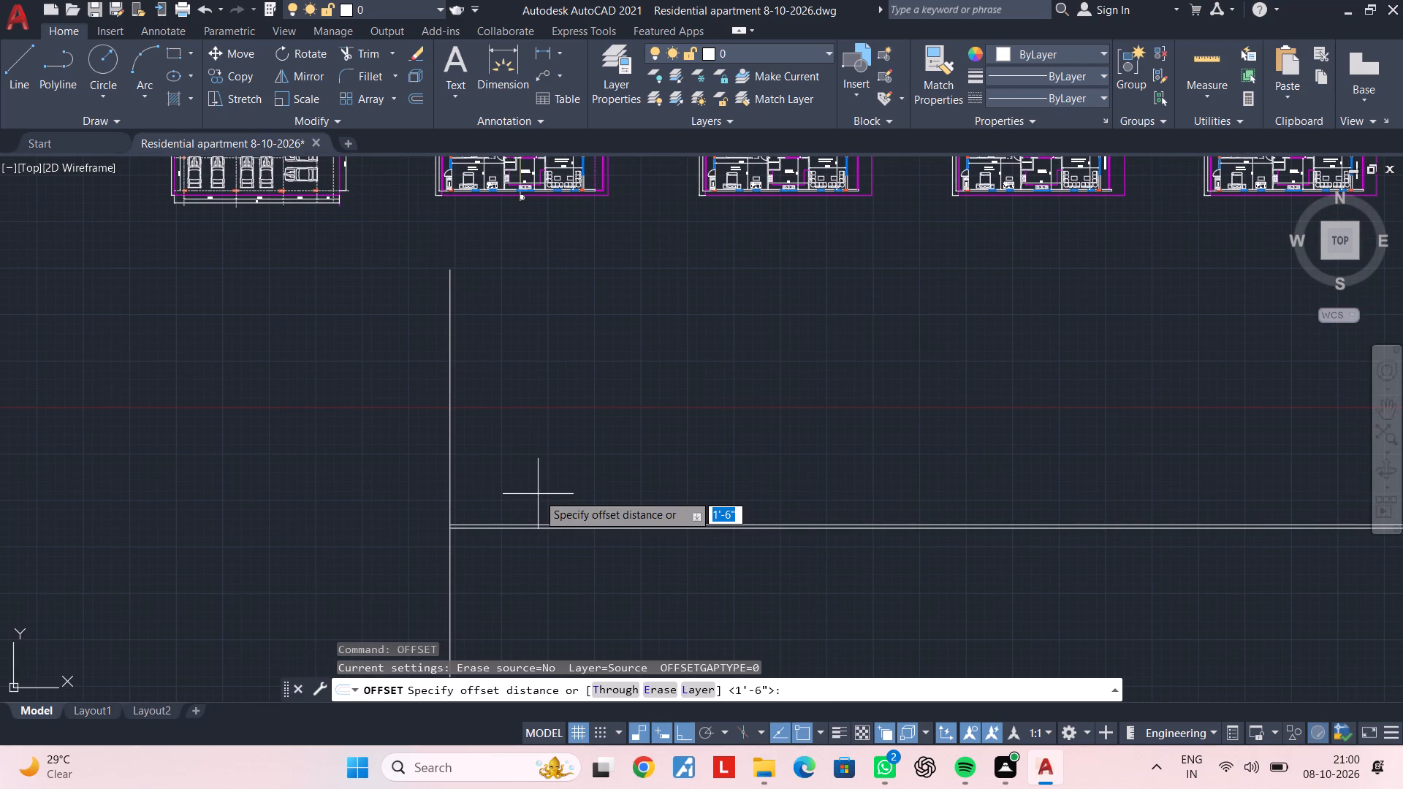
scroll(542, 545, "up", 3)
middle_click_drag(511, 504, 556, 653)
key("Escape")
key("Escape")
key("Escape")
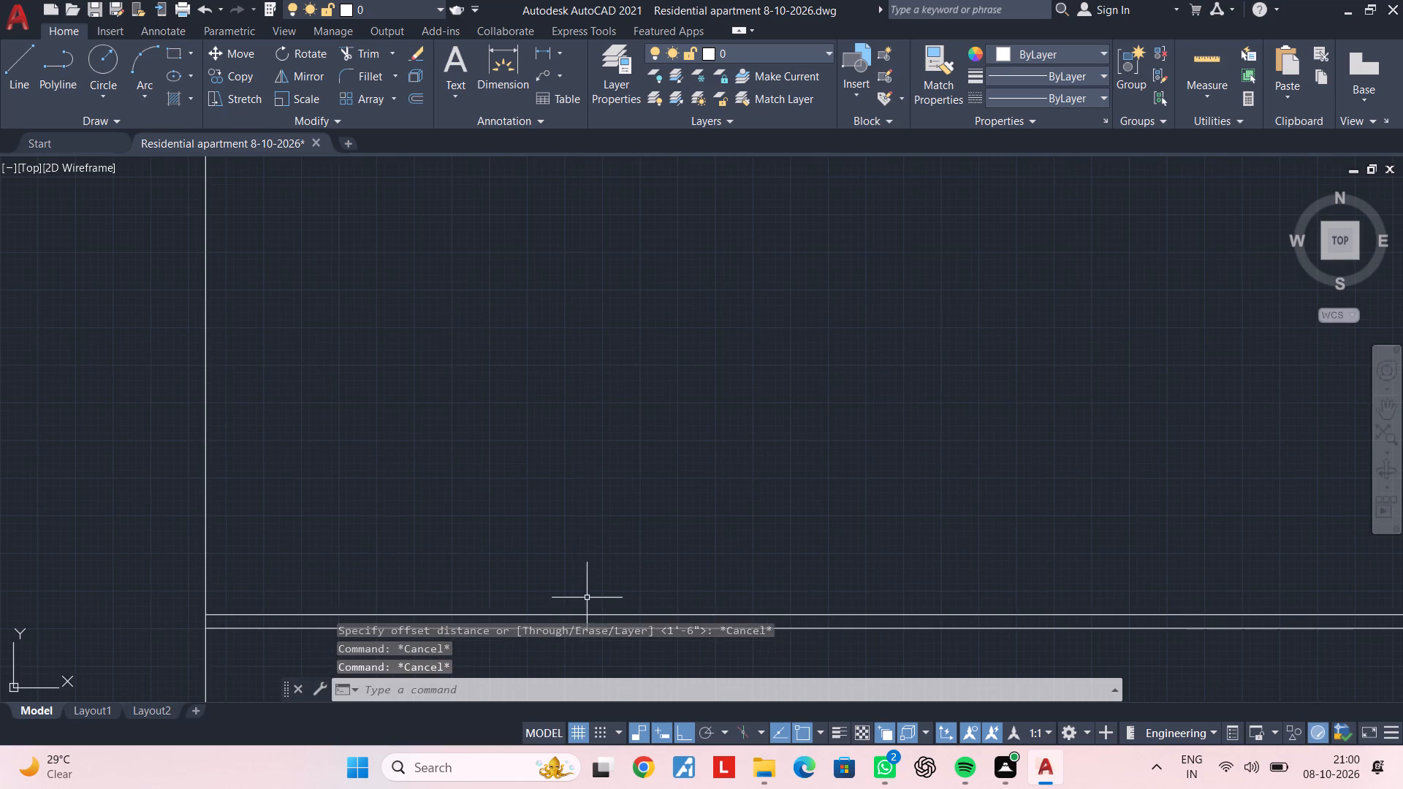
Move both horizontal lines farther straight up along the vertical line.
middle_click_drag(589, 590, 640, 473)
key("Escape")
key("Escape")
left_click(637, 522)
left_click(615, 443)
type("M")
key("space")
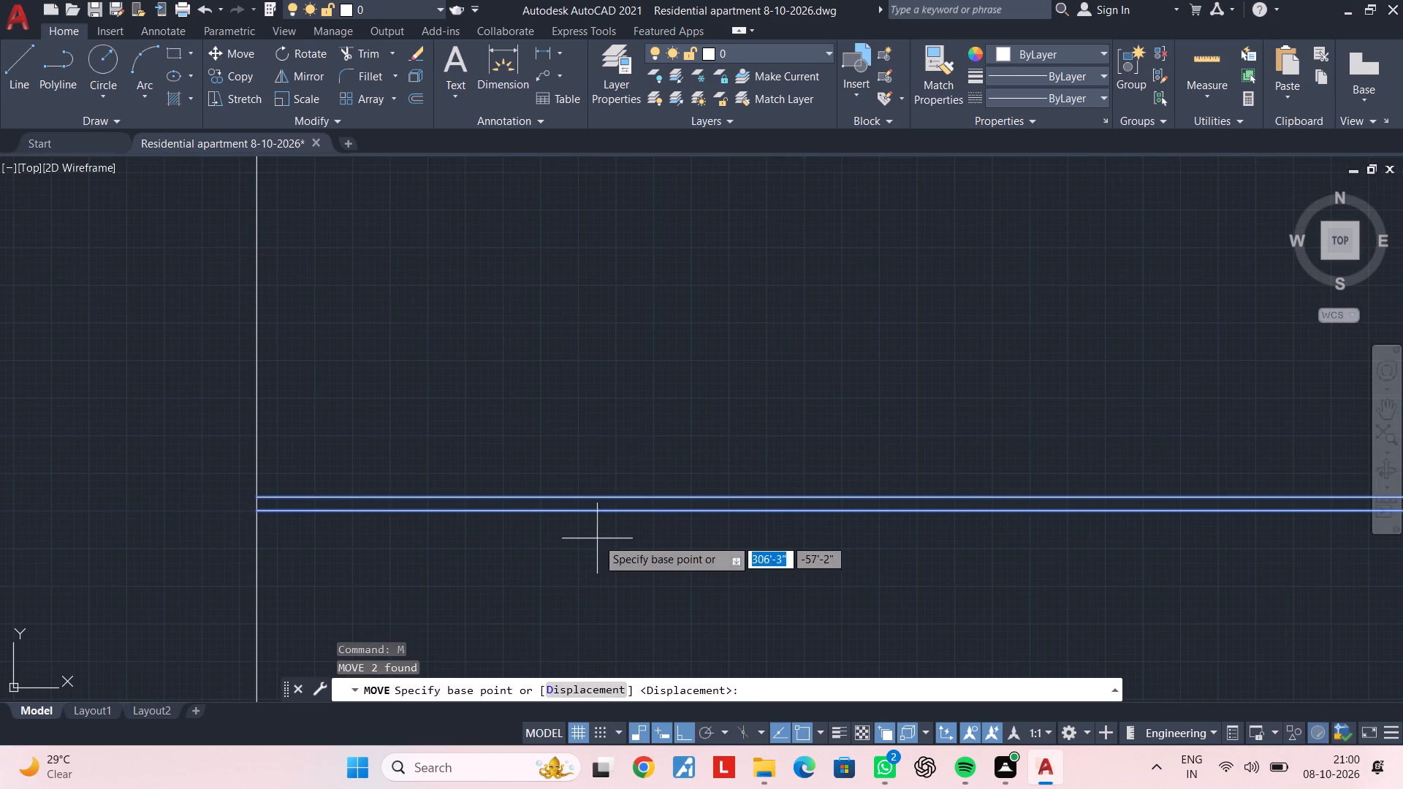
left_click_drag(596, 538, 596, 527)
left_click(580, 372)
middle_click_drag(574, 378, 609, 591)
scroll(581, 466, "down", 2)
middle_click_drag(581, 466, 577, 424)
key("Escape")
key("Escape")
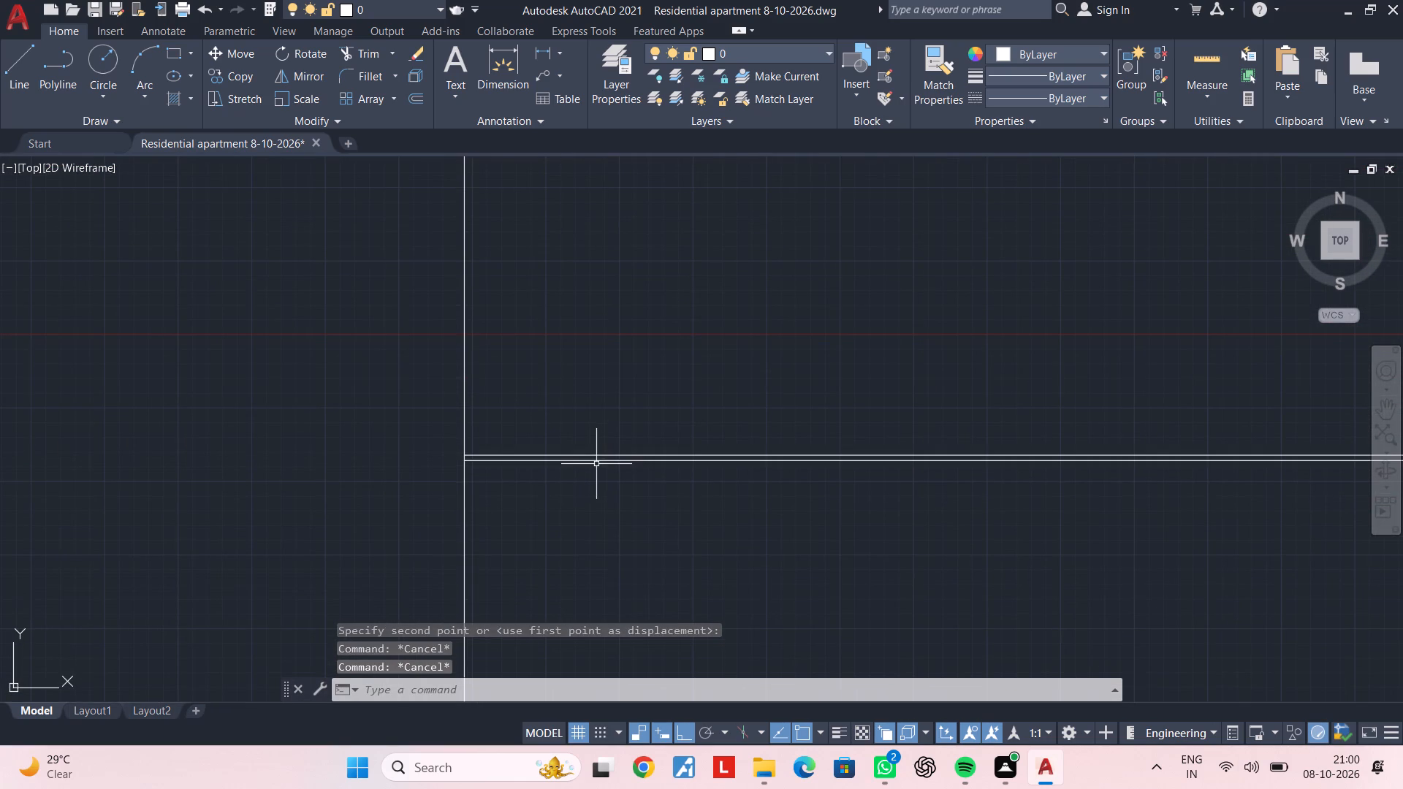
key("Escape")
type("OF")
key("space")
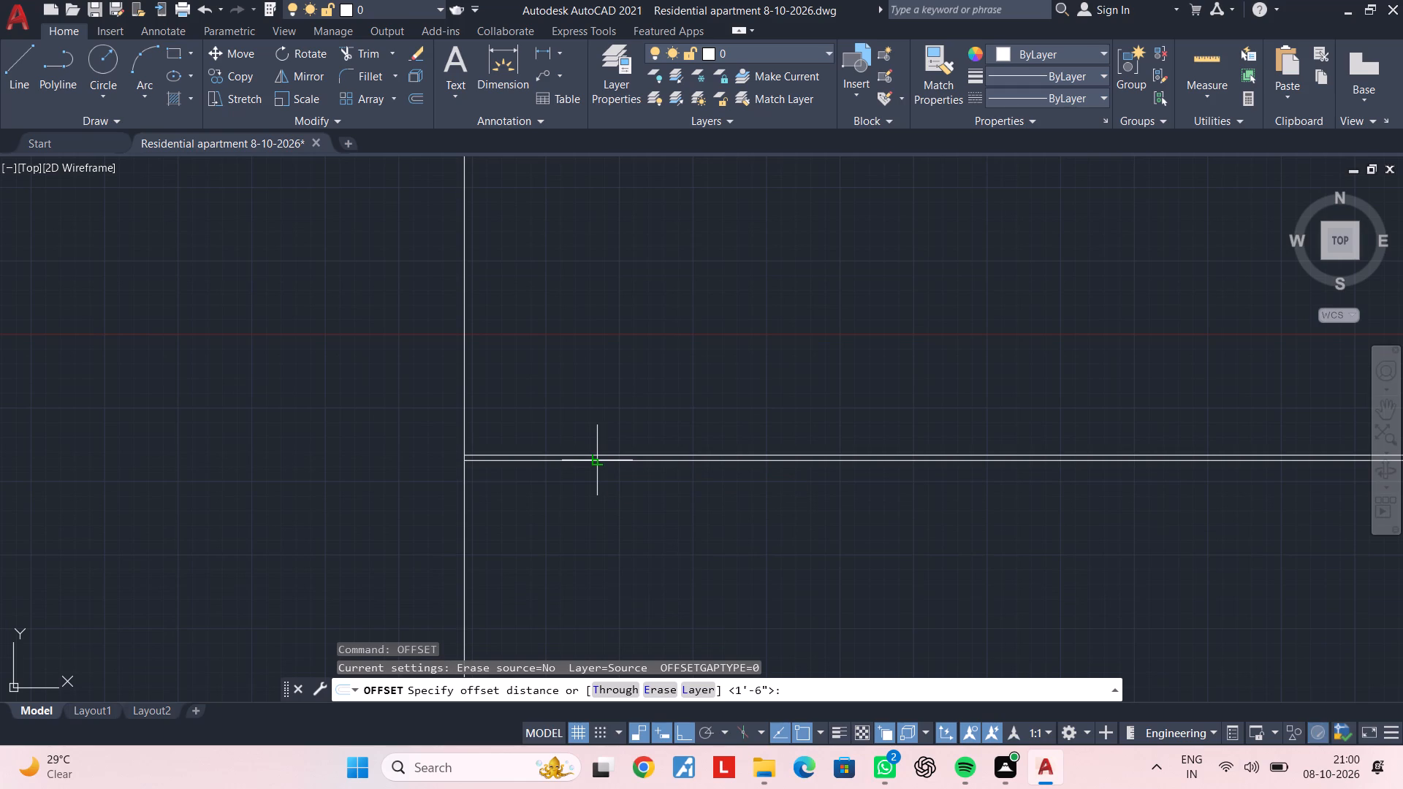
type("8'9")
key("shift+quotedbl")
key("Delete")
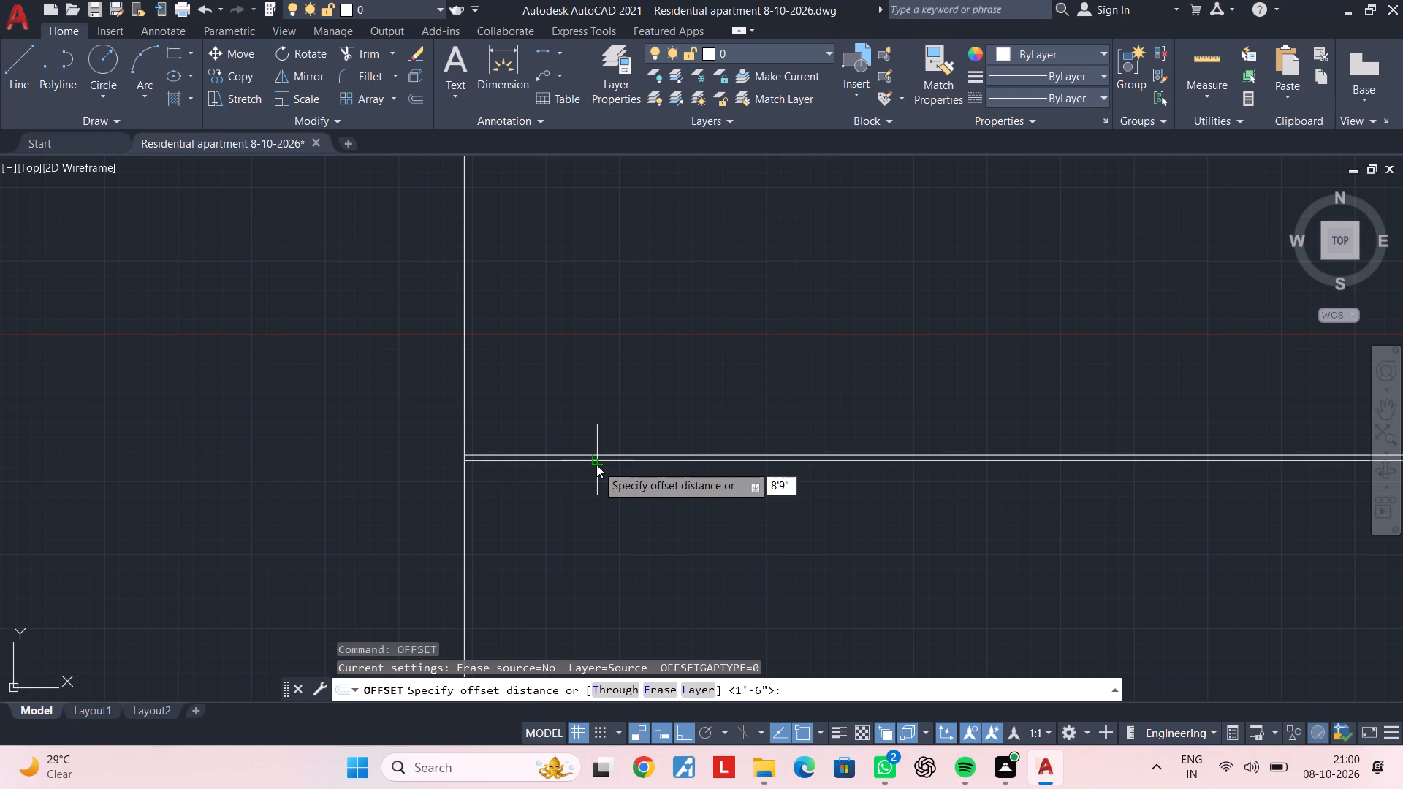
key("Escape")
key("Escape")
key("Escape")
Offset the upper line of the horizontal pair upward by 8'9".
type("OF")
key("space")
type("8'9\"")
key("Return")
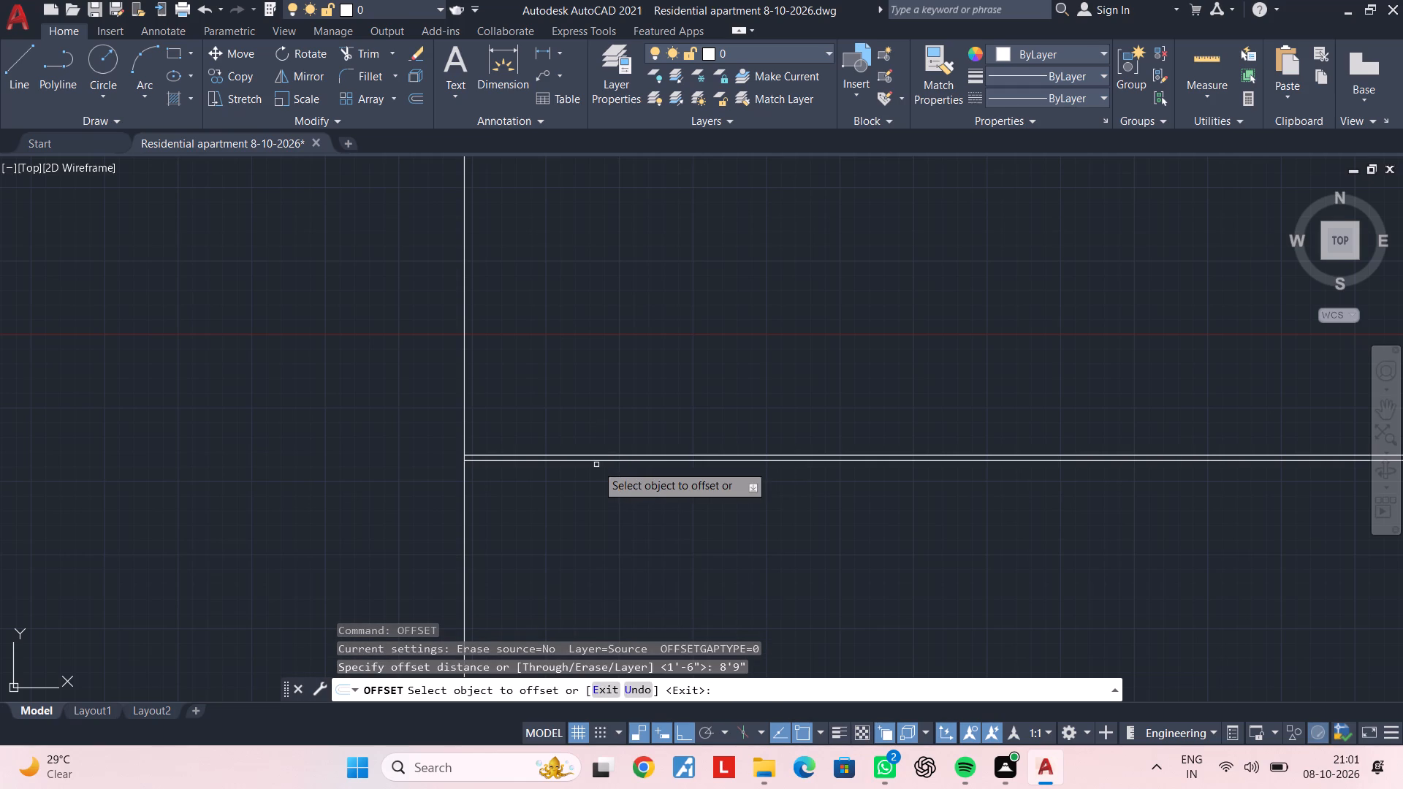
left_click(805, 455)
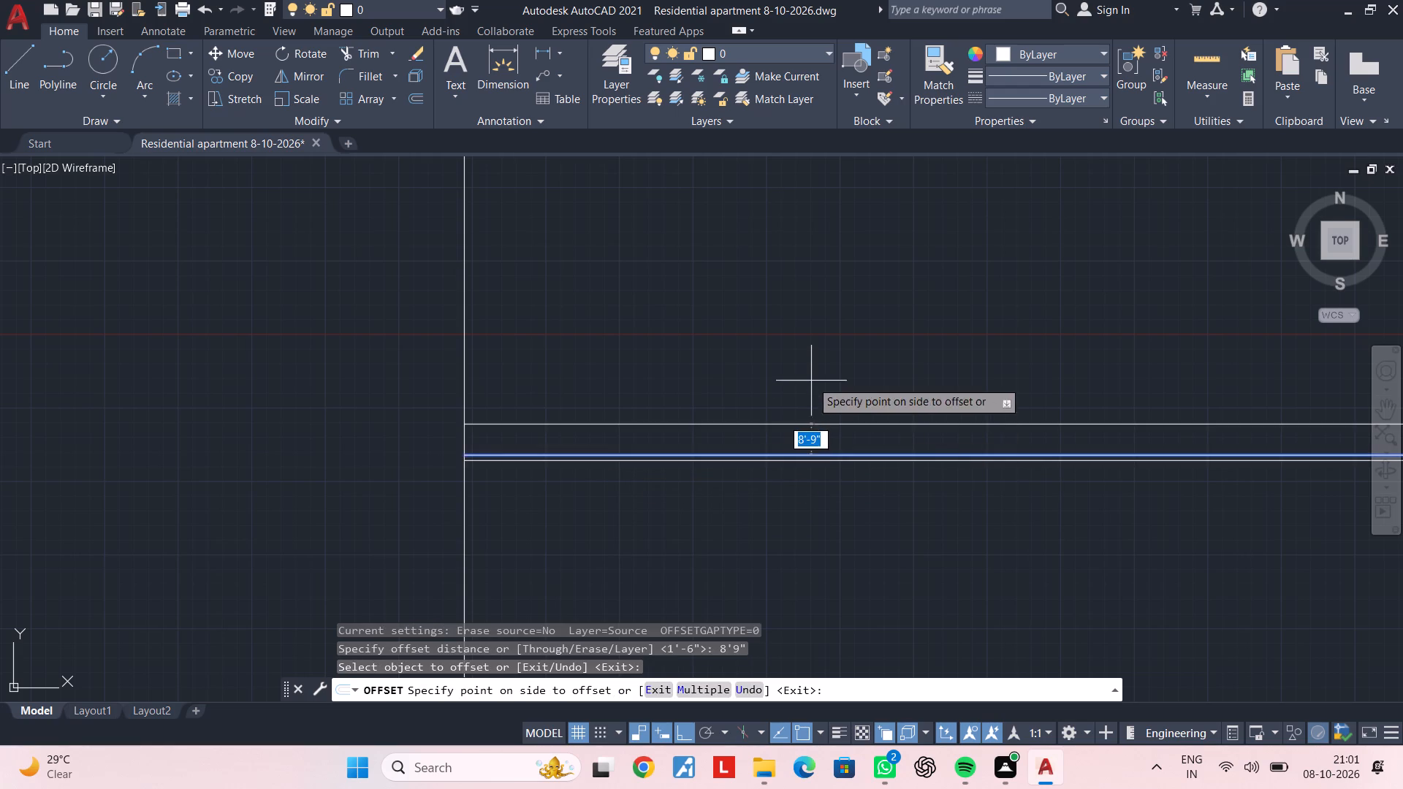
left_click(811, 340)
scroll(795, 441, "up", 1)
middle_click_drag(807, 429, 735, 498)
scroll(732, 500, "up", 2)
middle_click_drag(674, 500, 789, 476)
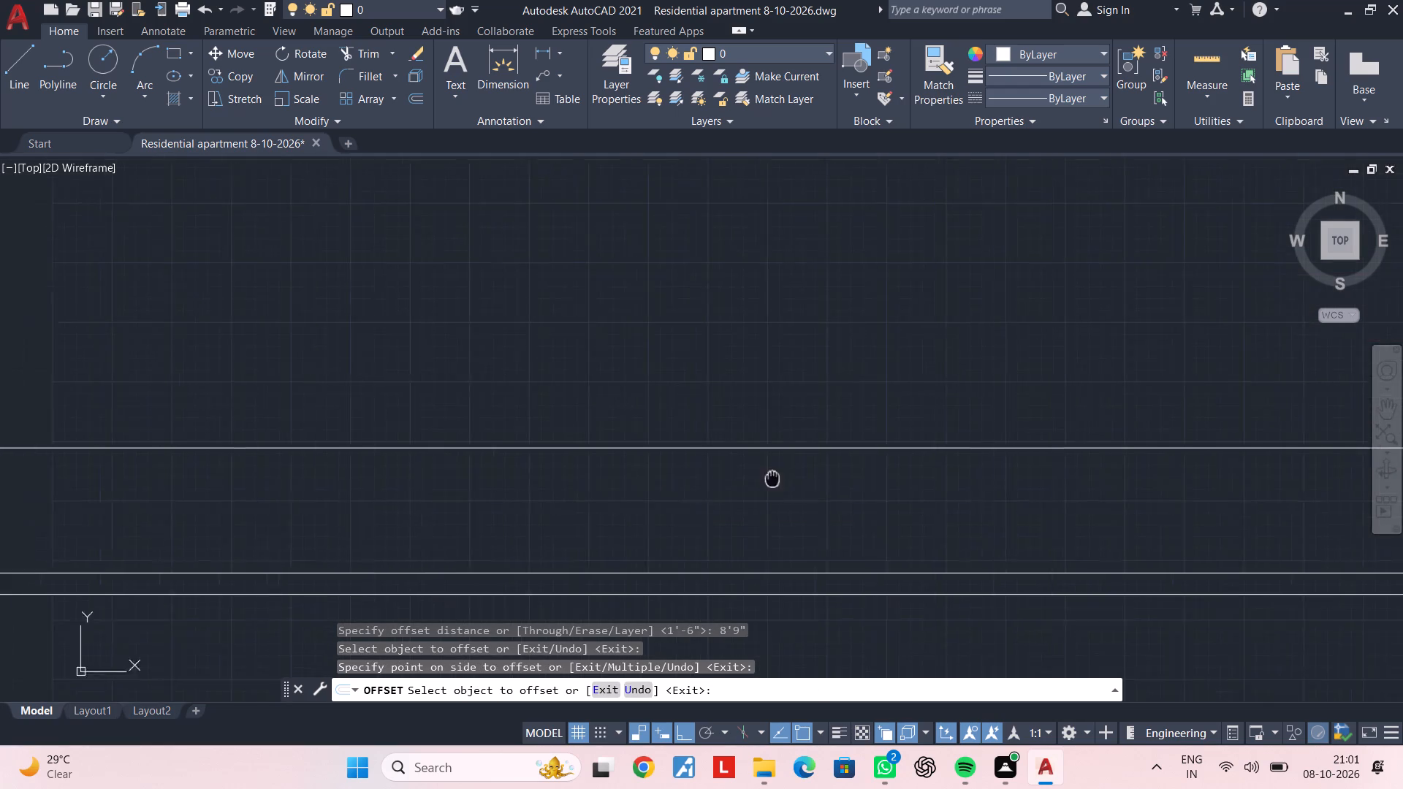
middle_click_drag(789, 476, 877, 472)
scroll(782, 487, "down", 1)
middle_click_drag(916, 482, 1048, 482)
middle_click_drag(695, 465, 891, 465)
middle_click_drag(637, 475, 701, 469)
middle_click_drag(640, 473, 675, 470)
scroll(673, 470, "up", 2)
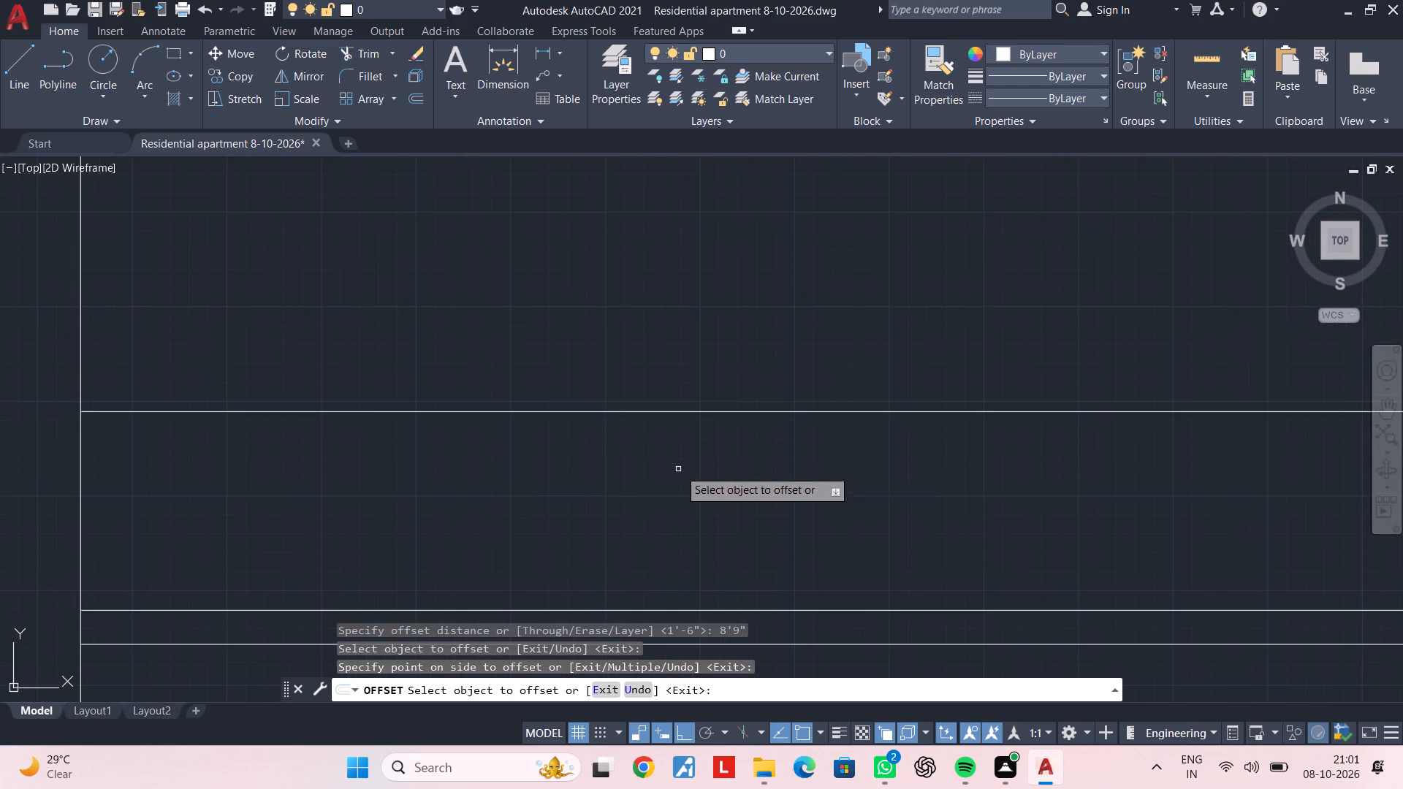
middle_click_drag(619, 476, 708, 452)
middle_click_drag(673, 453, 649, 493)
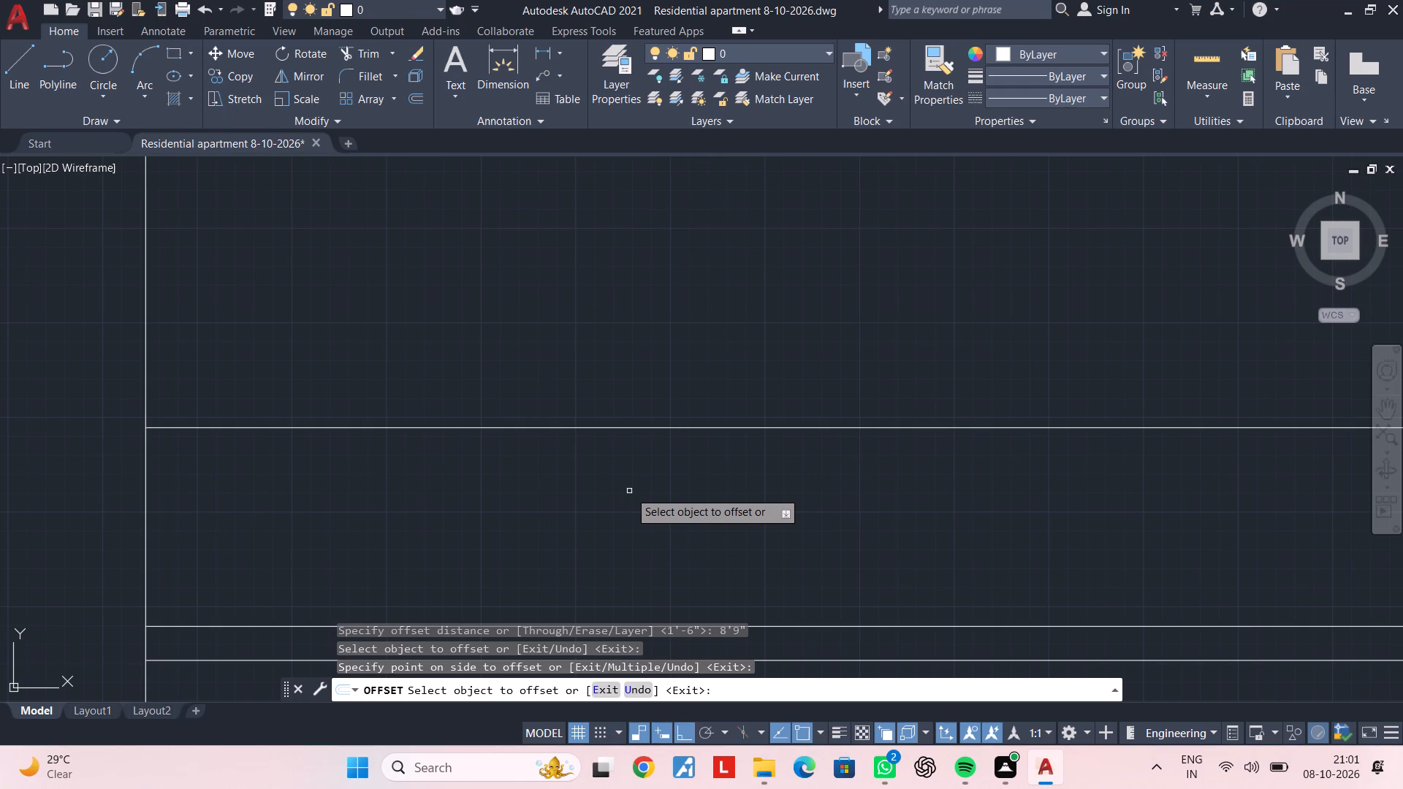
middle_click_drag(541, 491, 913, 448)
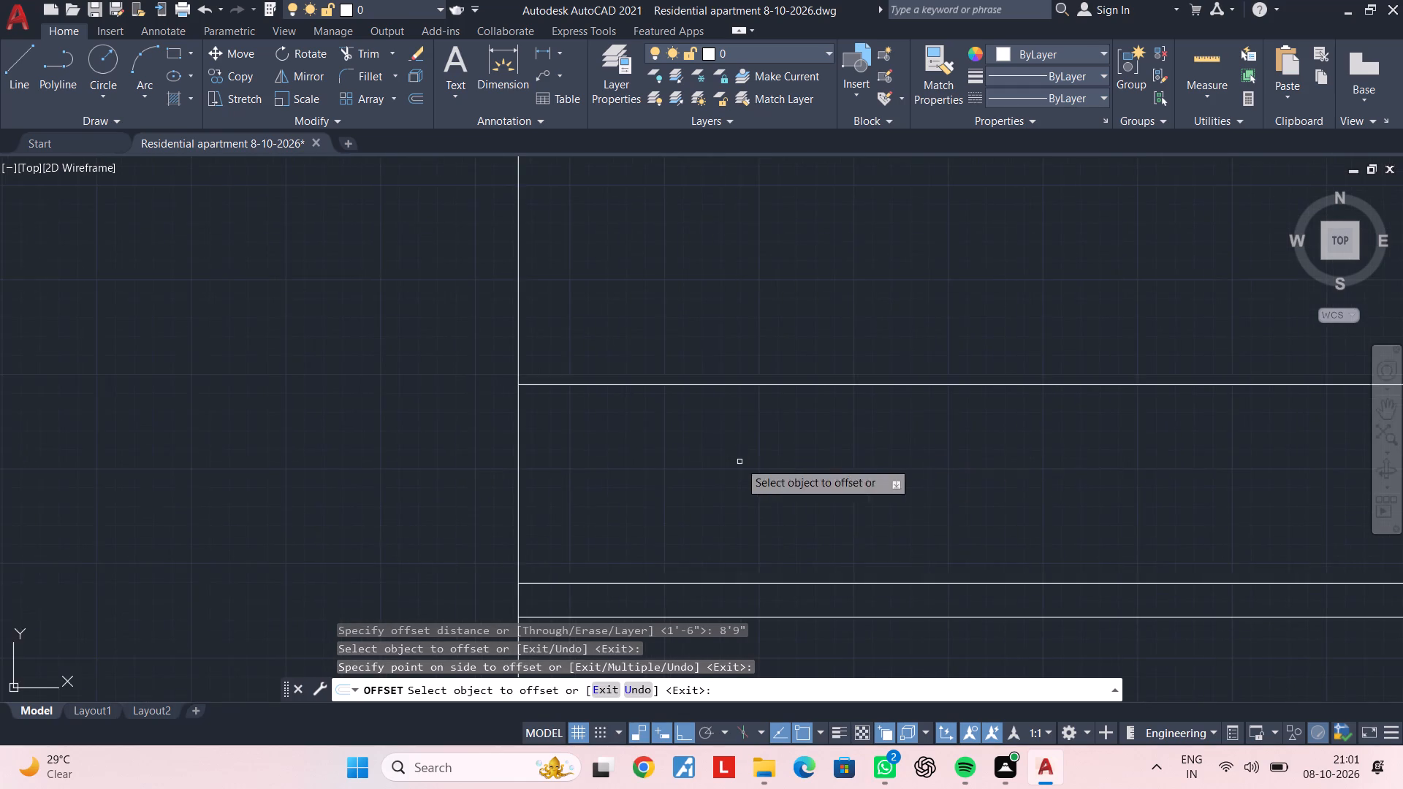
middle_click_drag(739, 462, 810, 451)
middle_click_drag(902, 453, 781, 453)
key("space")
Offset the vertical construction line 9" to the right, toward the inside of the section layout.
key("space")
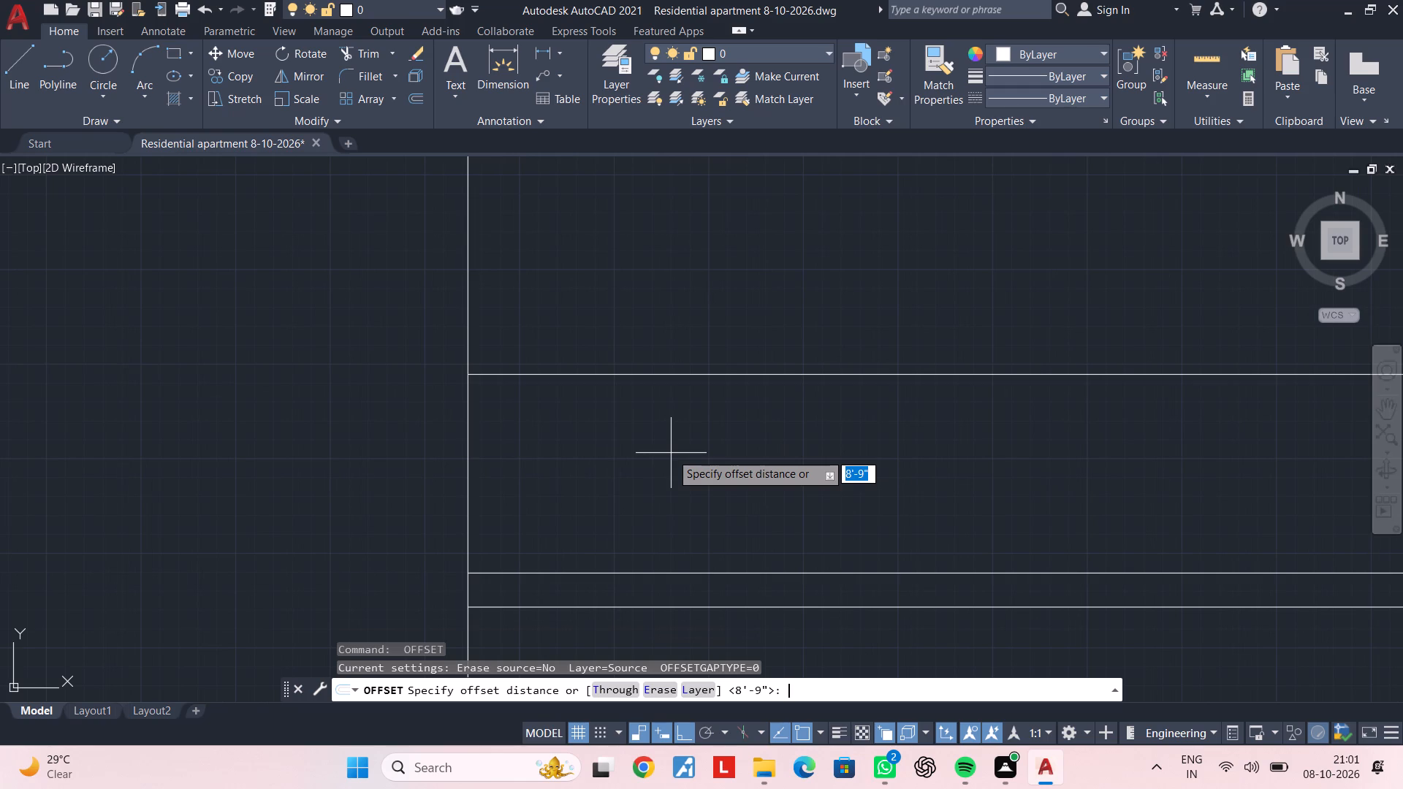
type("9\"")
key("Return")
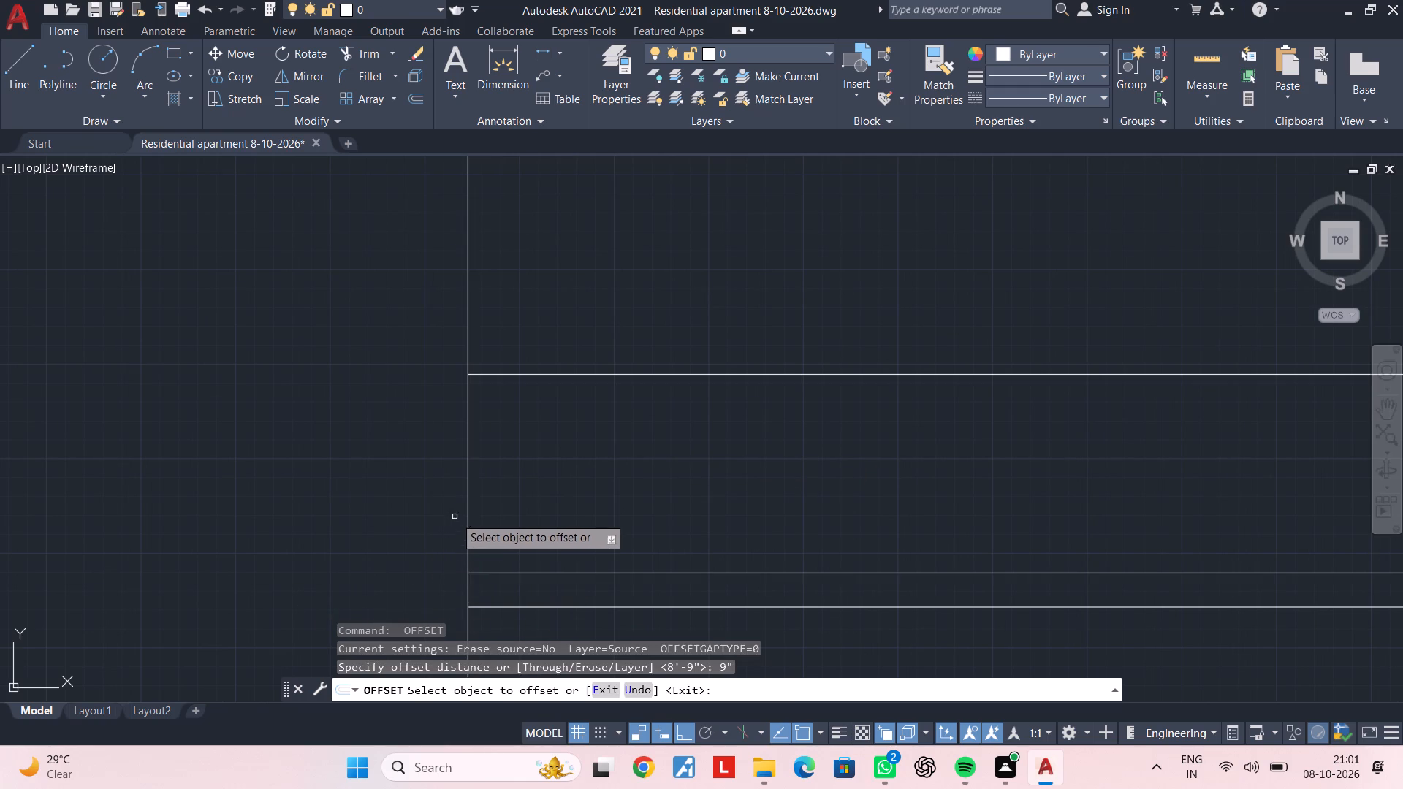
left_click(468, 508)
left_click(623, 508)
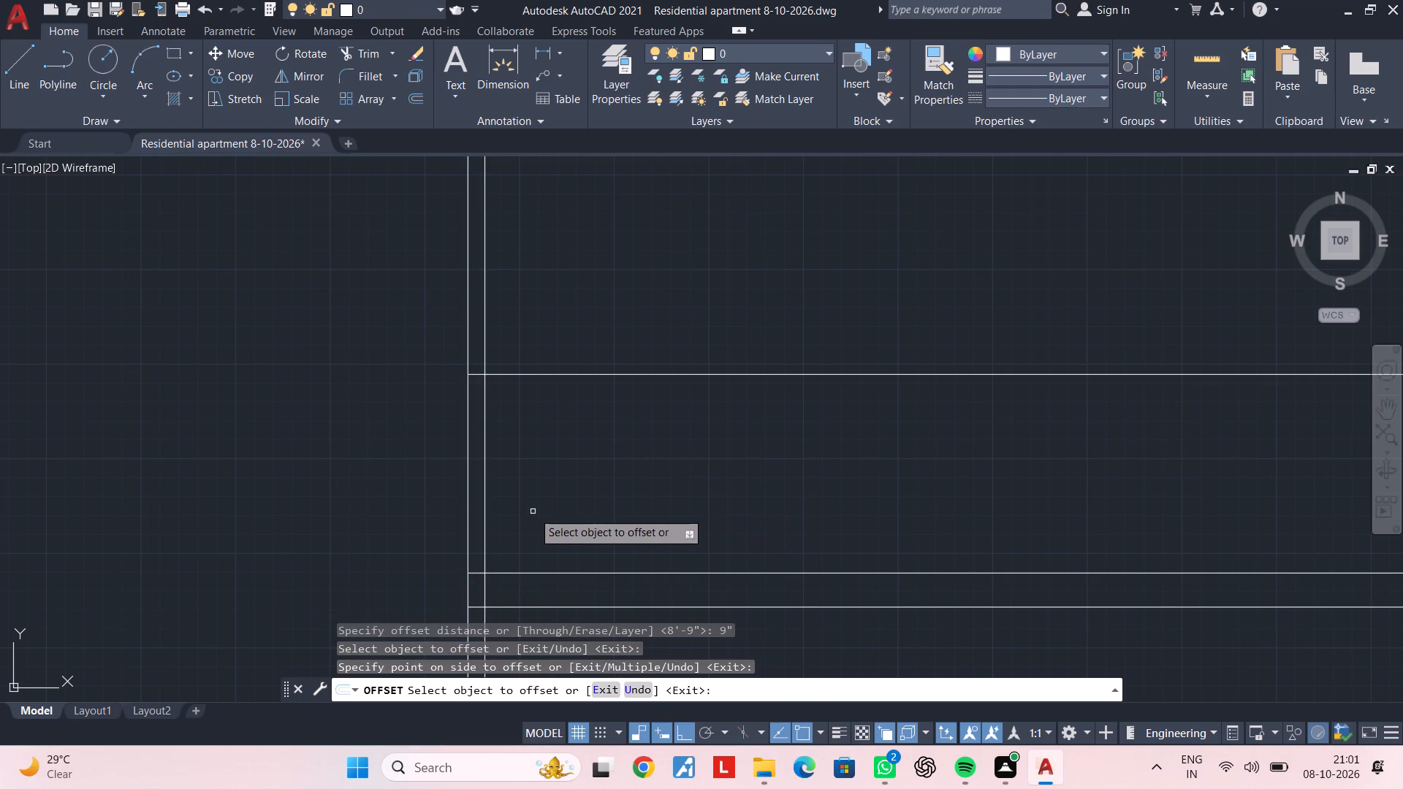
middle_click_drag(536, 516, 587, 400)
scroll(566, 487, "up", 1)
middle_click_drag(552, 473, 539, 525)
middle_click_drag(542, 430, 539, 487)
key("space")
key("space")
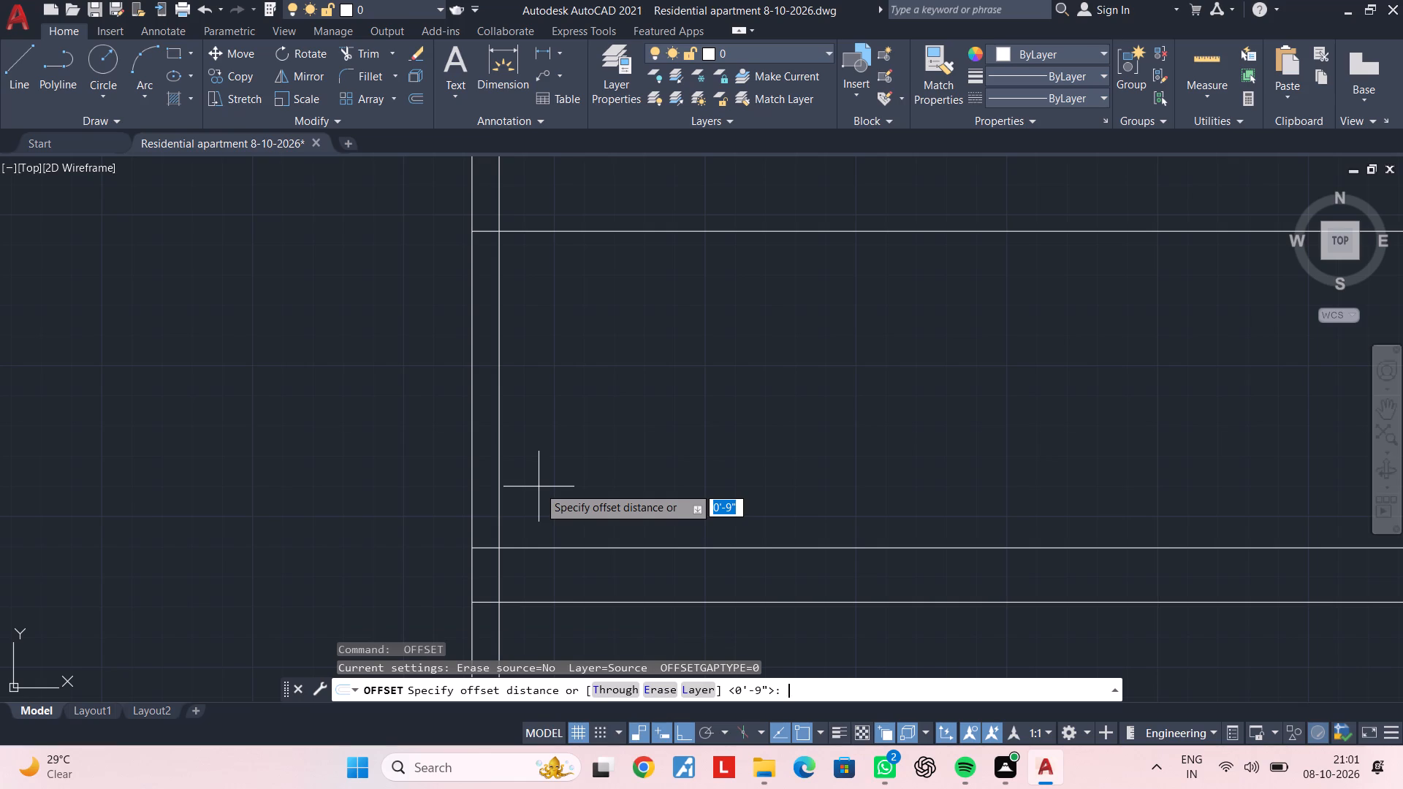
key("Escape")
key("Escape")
Delete the two vertical and three horizontal construction lines below the floor plans.
scroll(592, 482, "down", 2)
scroll(712, 465, "down", 1)
middle_click_drag(714, 465, 625, 460)
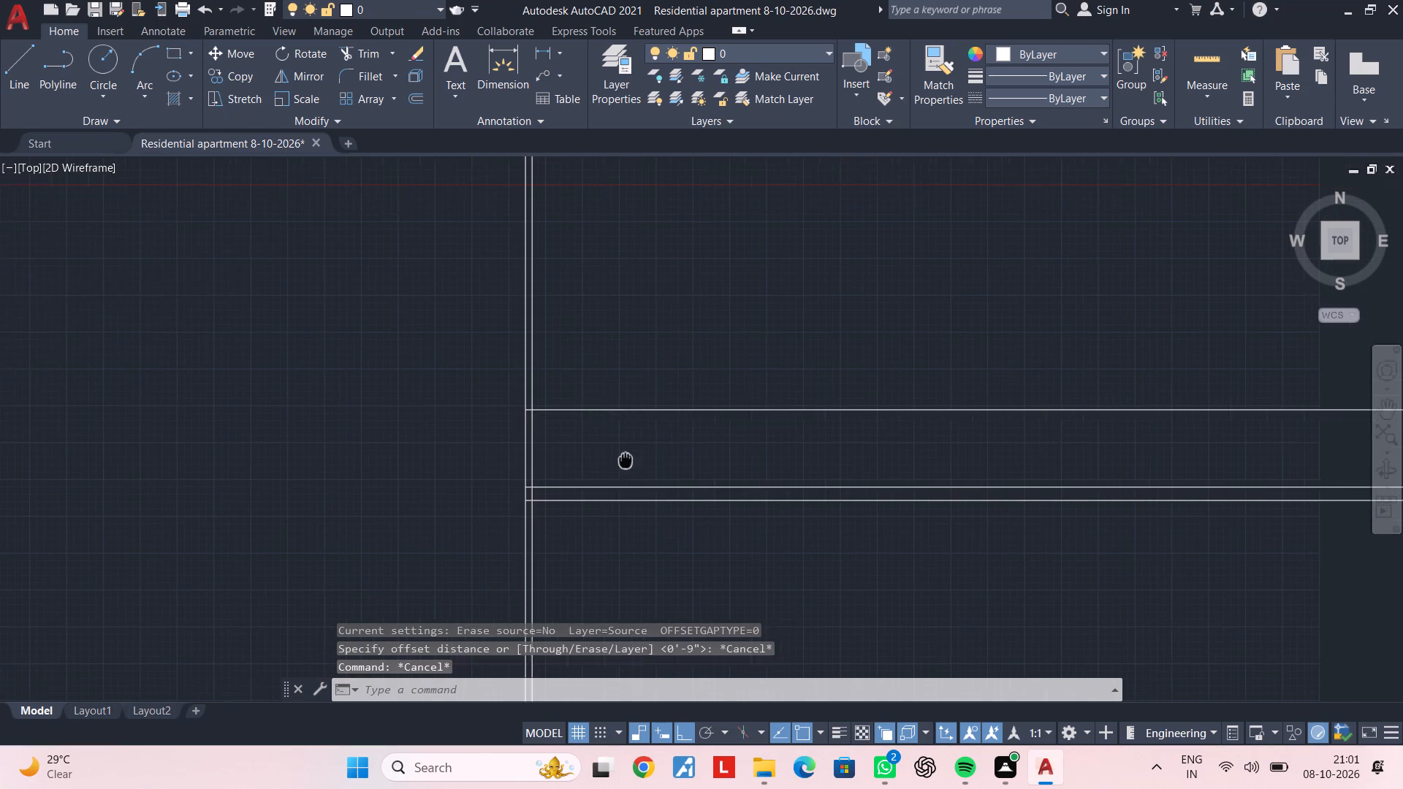
middle_click_drag(625, 460, 623, 460)
key("Escape")
left_click_drag(655, 361, 642, 384)
left_click(500, 530)
key("Delete")
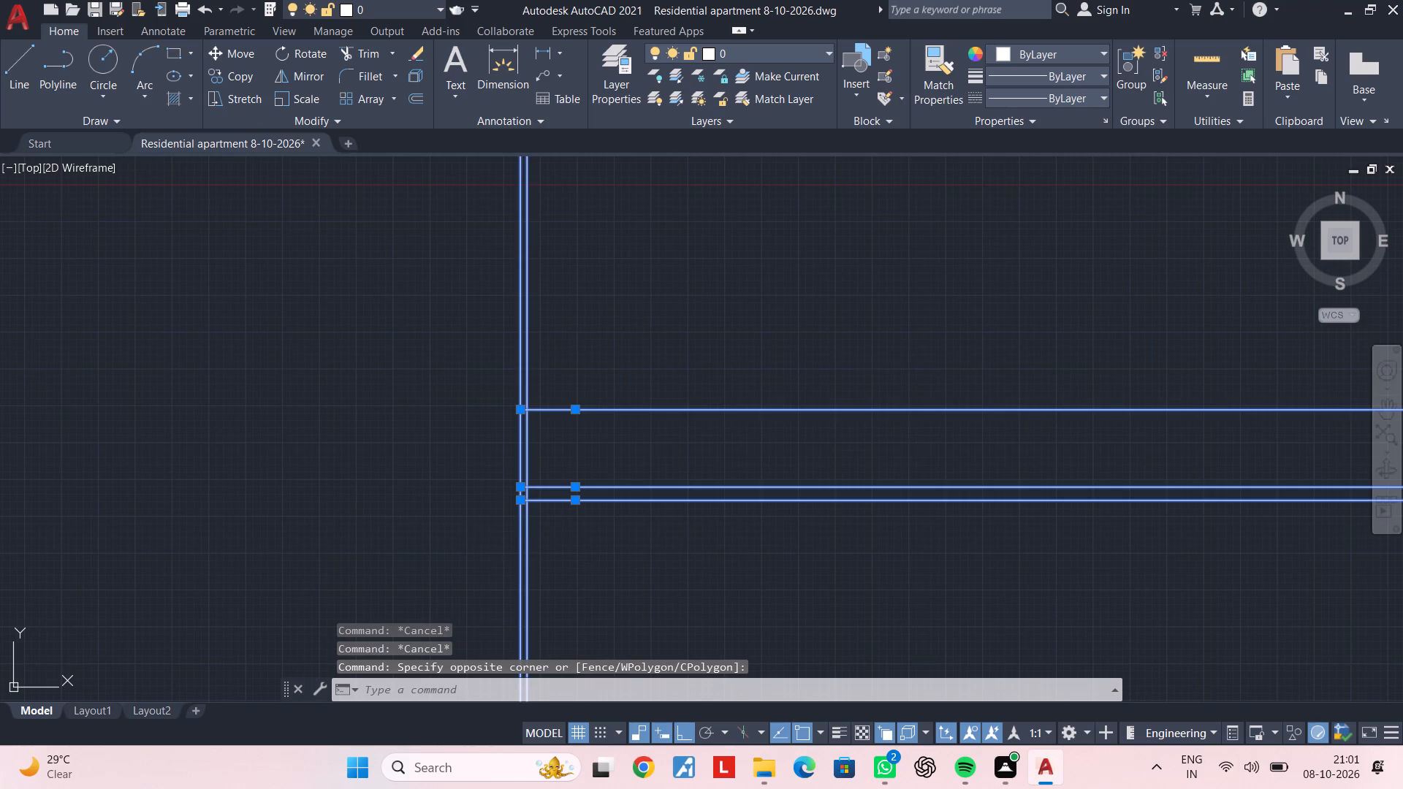
scroll(501, 530, "down", 4)
middle_click_drag(646, 473, 636, 484)
scroll(561, 340, "up", 2)
middle_click_drag(539, 335, 536, 387)
key("Escape")
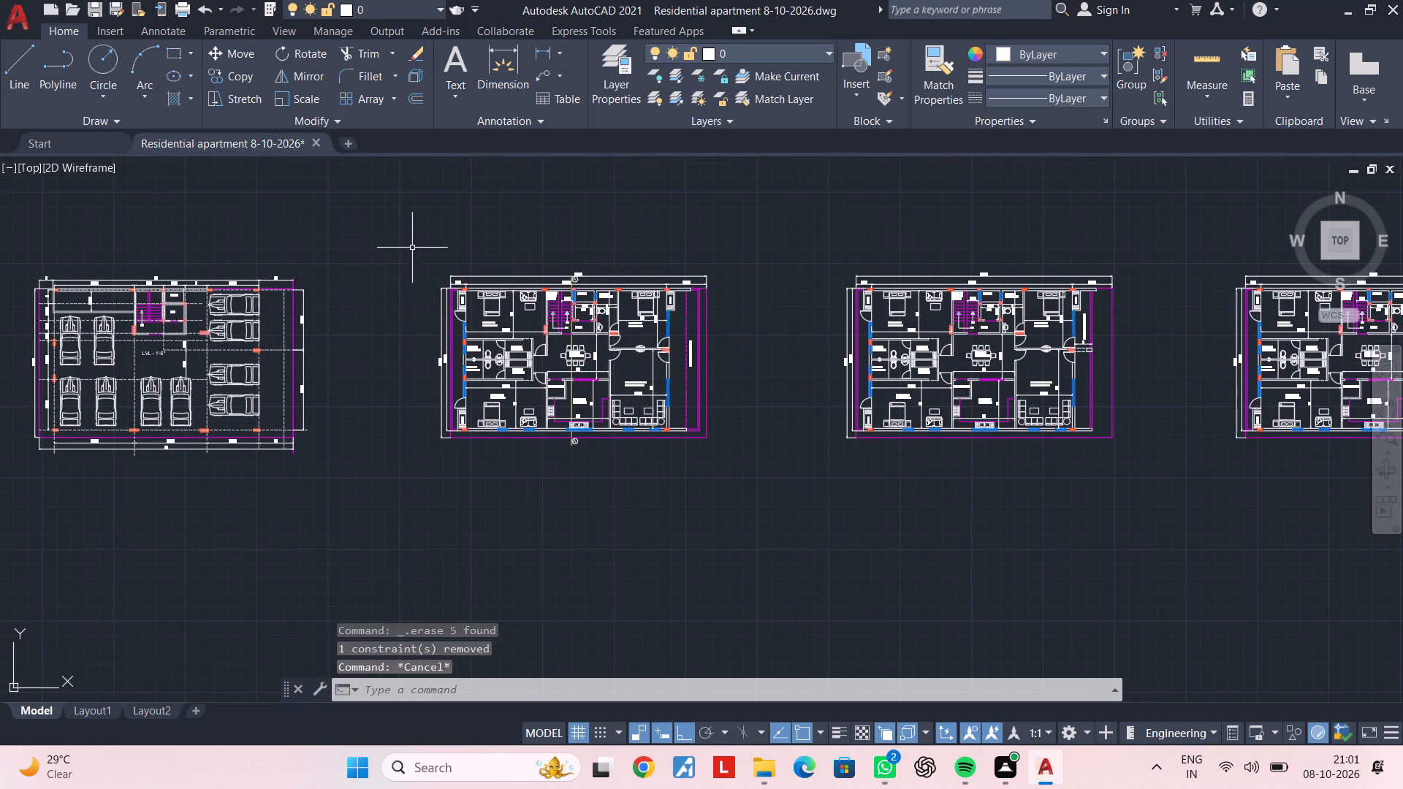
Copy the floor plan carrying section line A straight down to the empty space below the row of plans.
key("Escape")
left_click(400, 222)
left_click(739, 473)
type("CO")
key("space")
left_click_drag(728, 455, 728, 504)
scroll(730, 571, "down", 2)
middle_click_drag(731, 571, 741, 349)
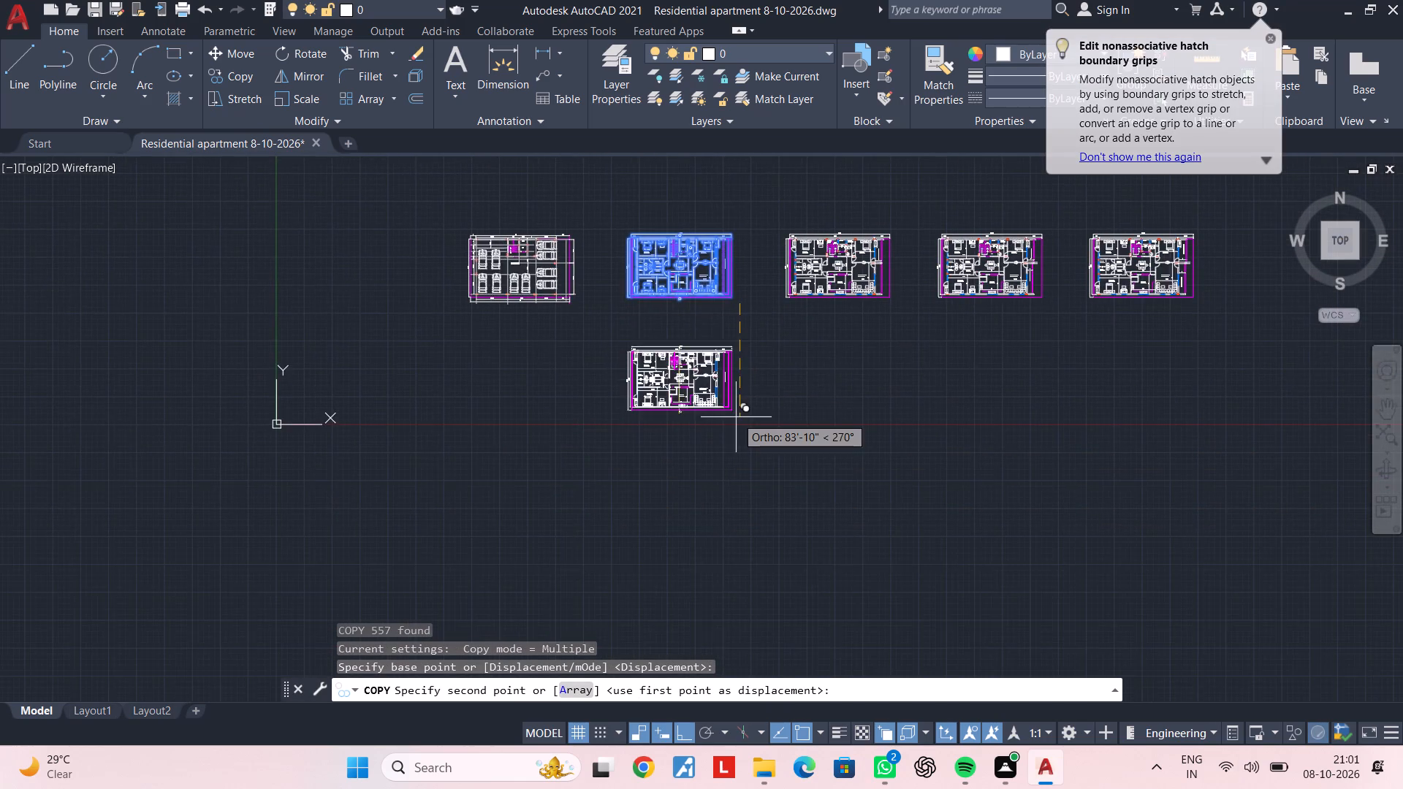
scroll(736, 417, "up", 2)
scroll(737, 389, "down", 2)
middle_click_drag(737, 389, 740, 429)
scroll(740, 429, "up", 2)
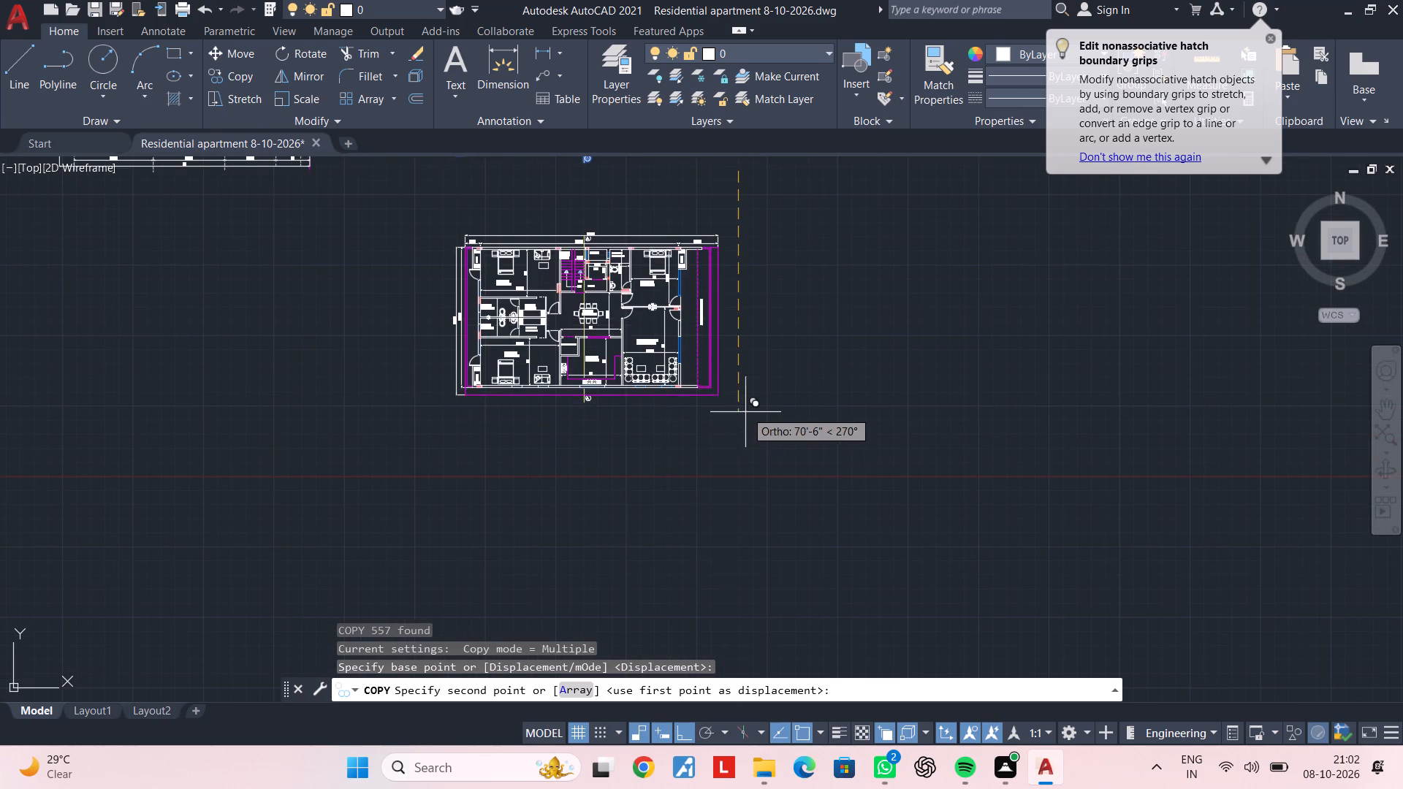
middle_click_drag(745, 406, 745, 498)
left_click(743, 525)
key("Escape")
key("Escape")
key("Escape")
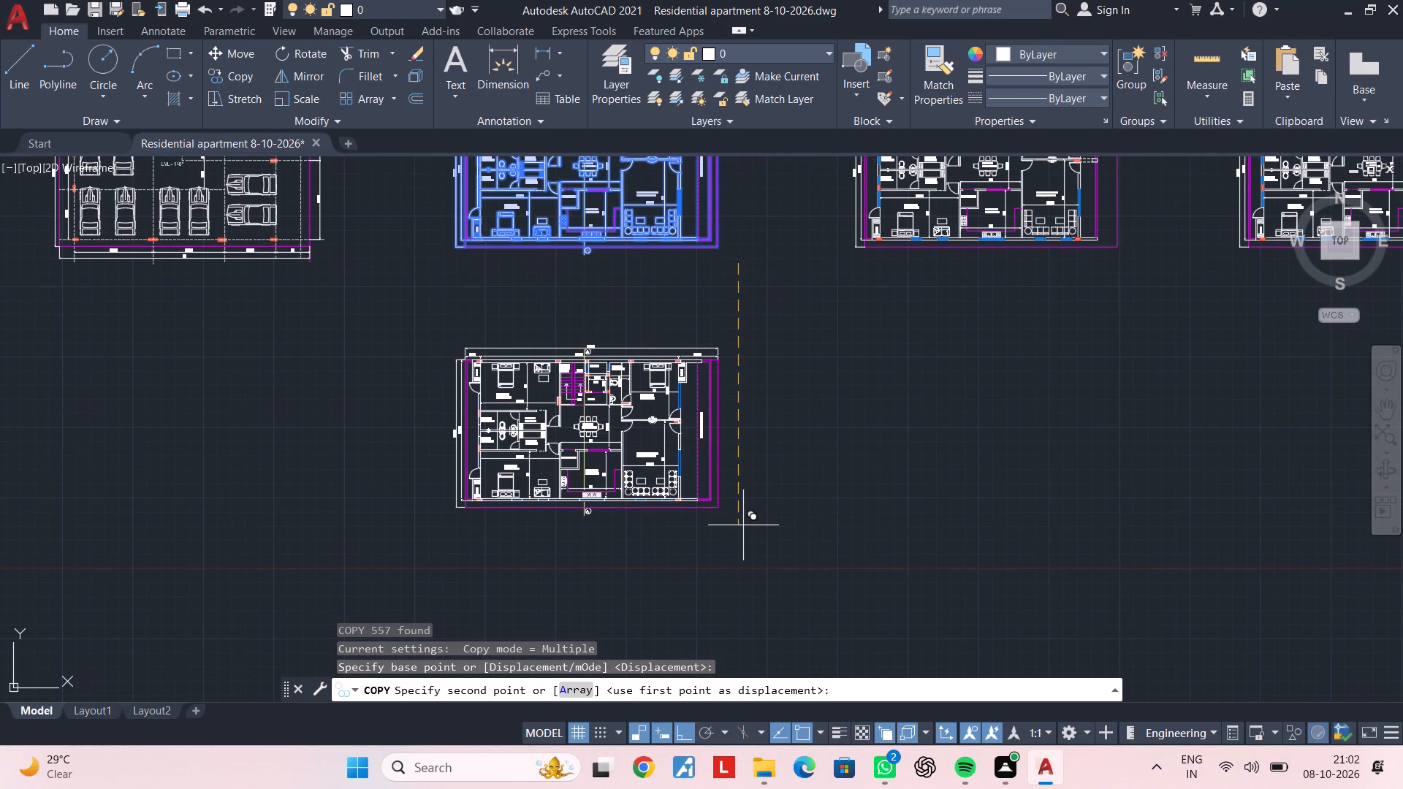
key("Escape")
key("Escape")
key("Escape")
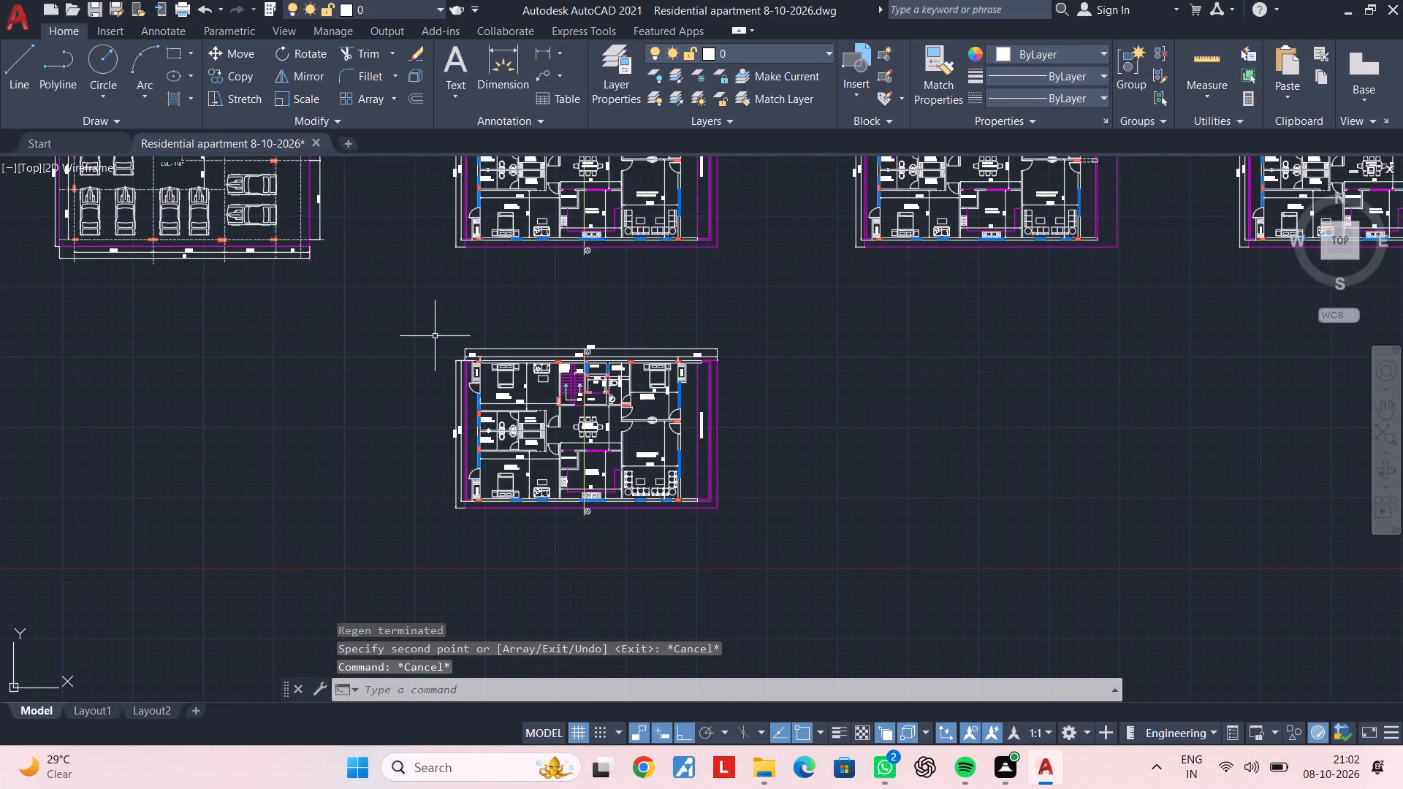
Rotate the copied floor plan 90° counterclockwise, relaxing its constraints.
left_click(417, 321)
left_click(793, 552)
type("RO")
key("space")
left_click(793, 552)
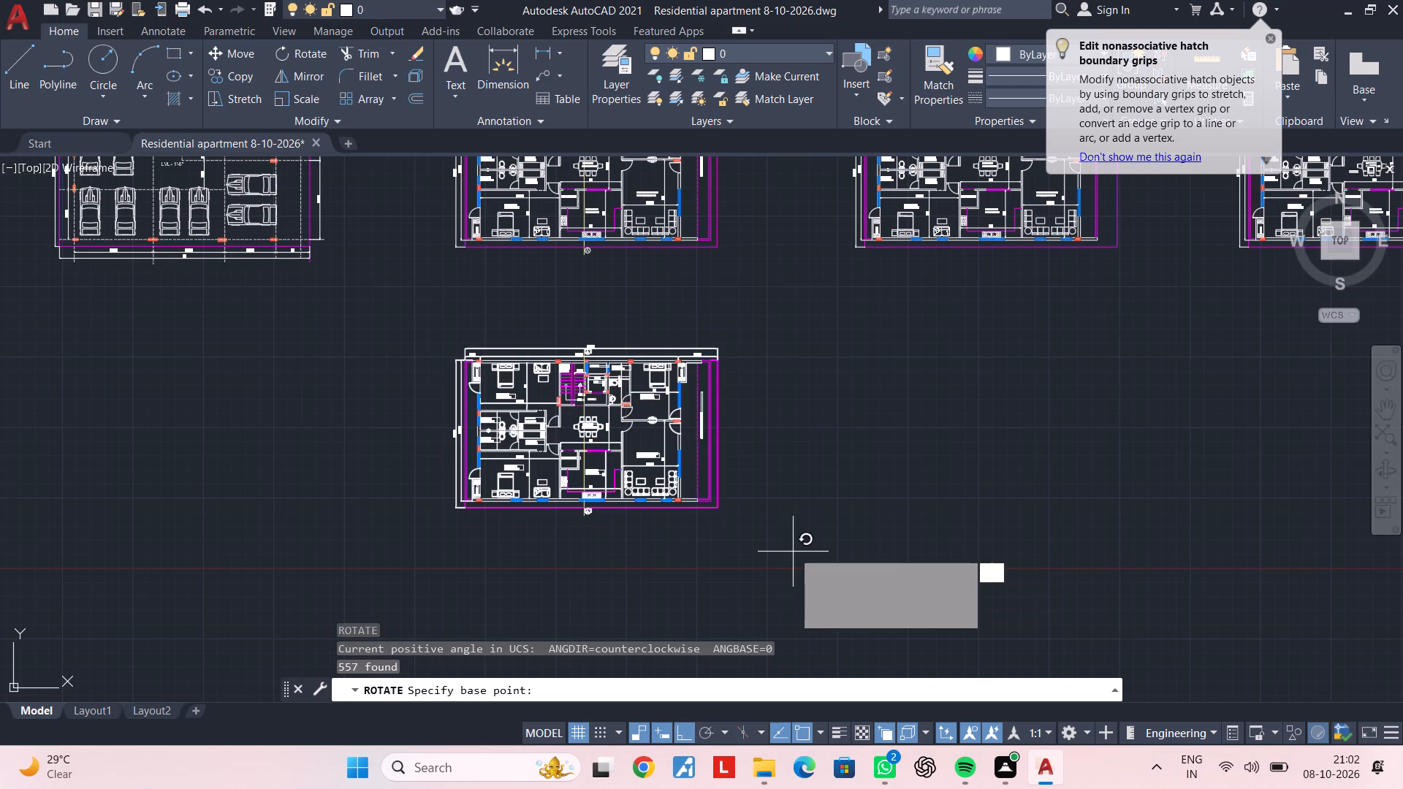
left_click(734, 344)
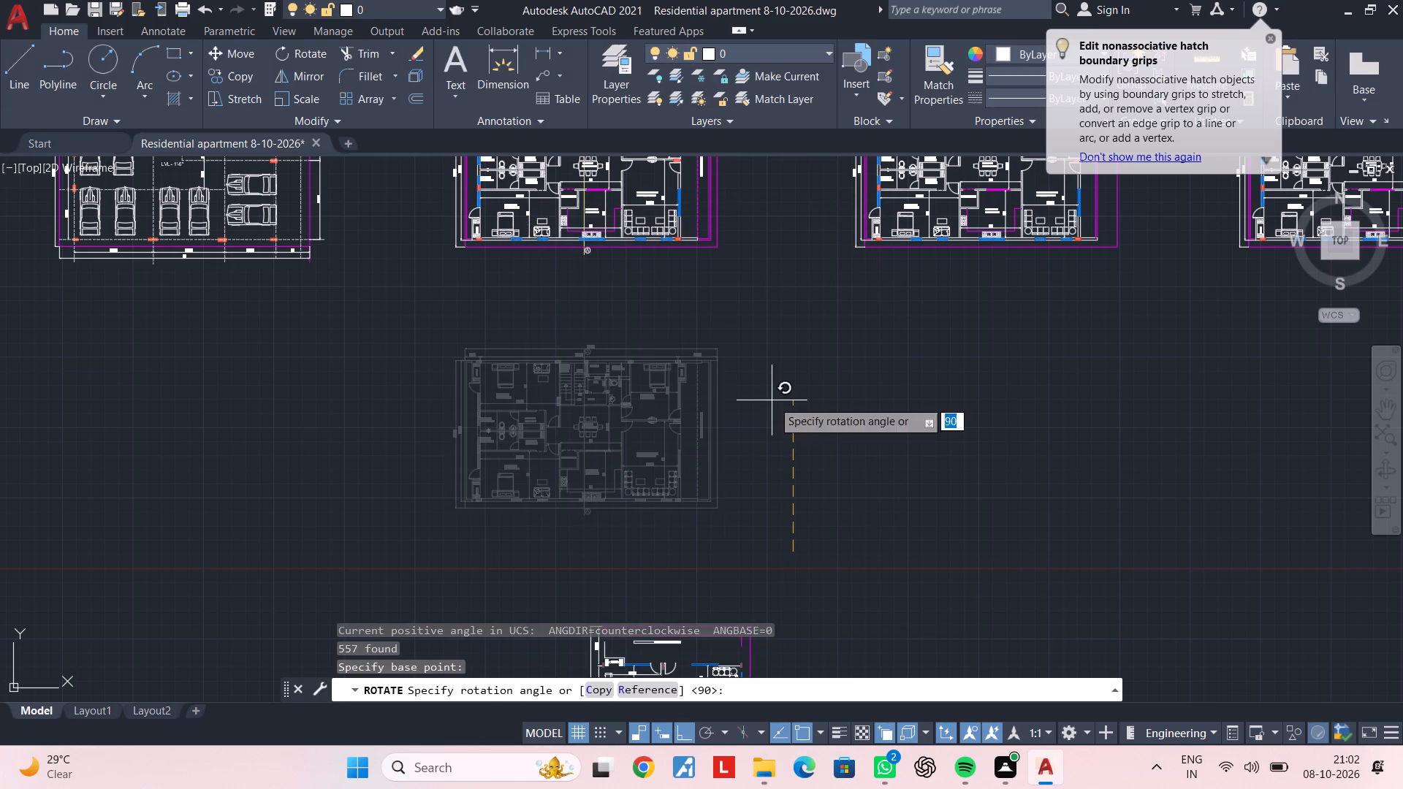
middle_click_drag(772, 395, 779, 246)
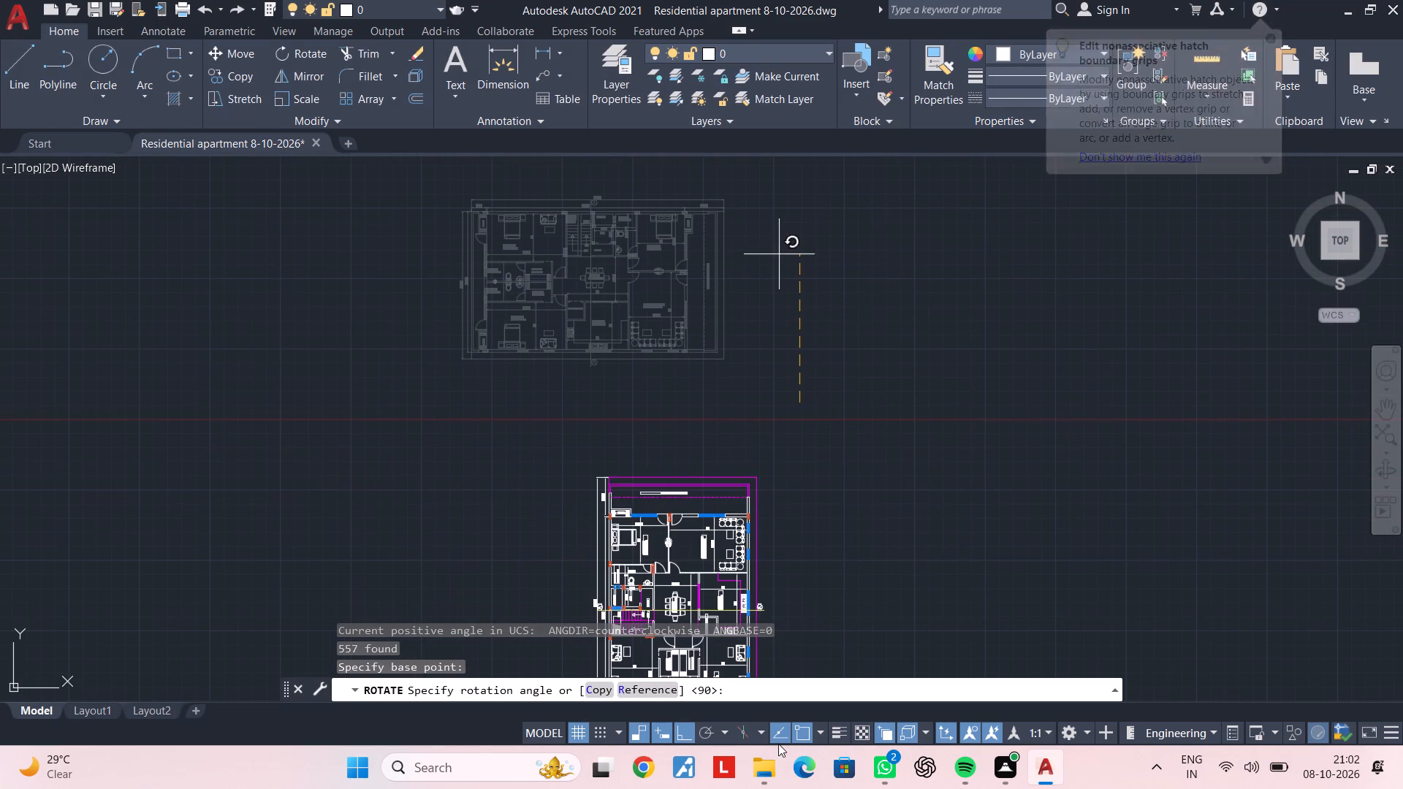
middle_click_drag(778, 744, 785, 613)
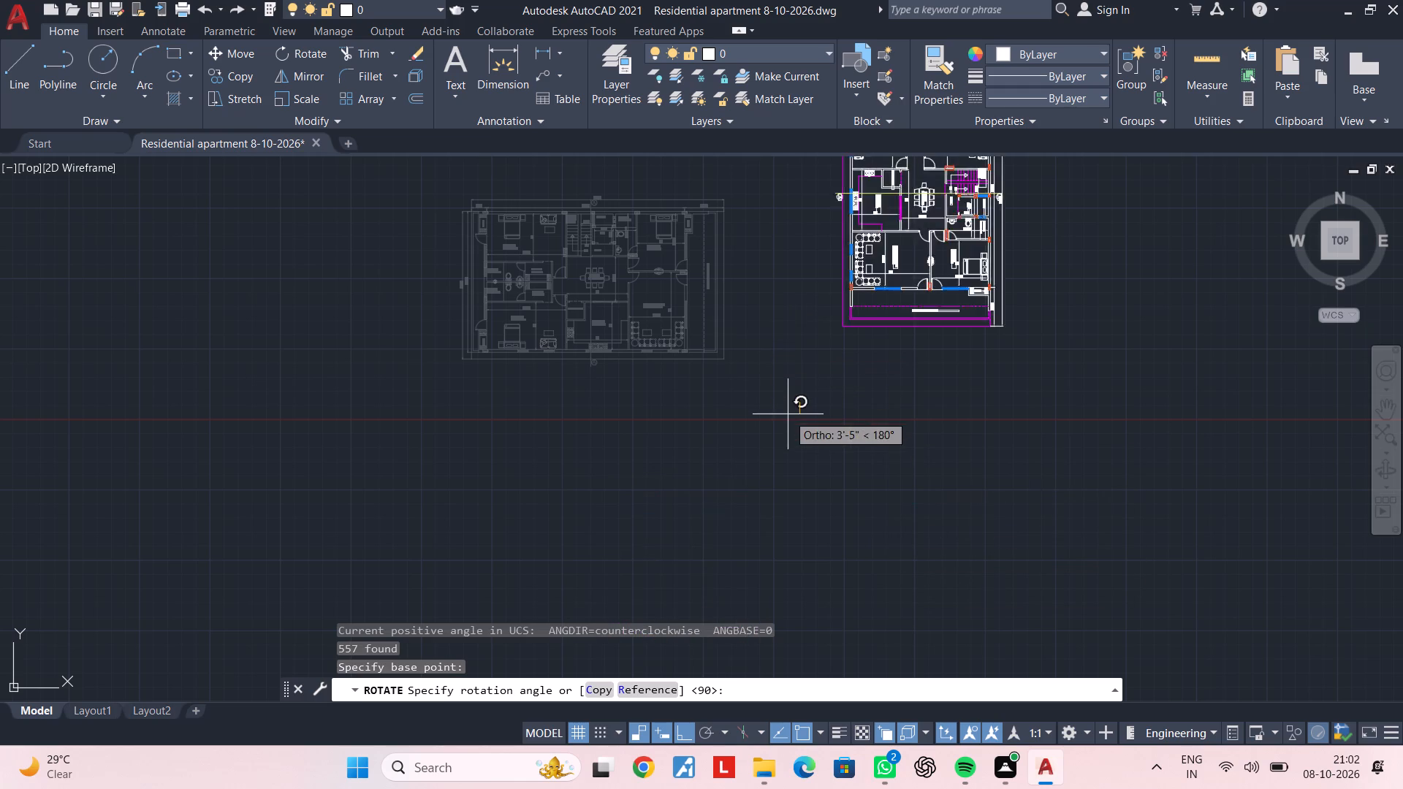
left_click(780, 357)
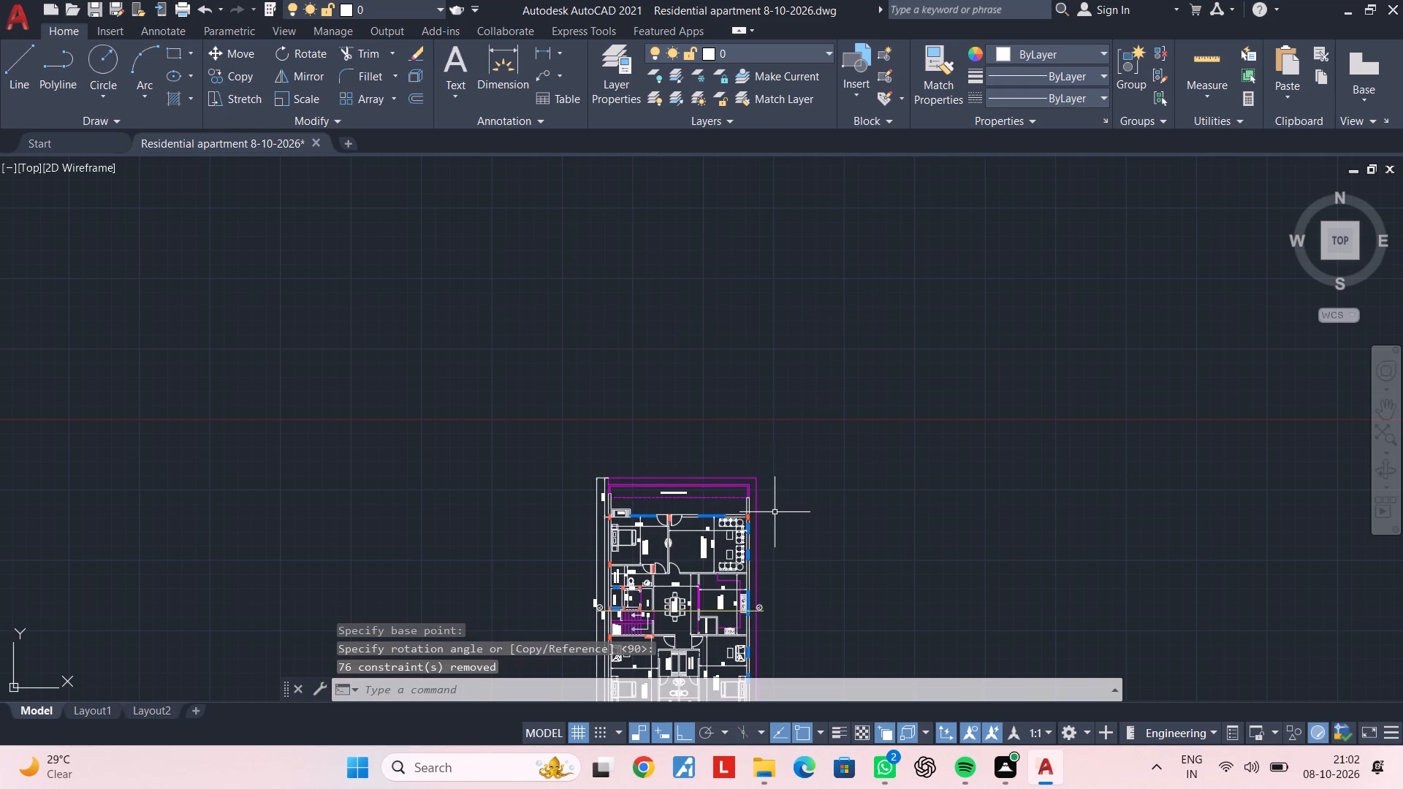
Examine the rotated plan along section line A, including the stair, lift, dining, kitchen and bedroom areas.
middle_click_drag(775, 512, 814, 257)
scroll(753, 477, "up", 3)
middle_click_drag(739, 476, 729, 645)
middle_click_drag(723, 573, 734, 466)
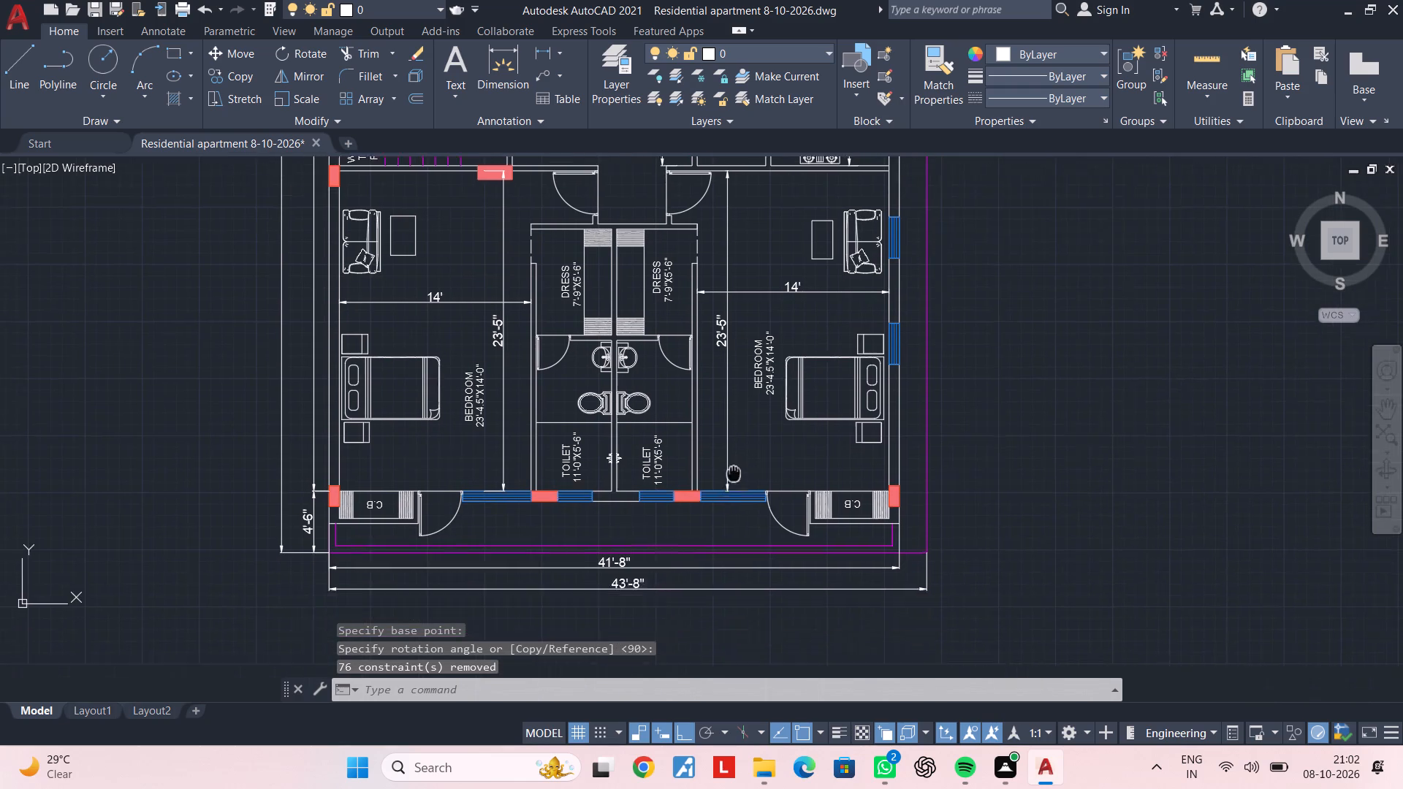
middle_click_drag(734, 466, 737, 430)
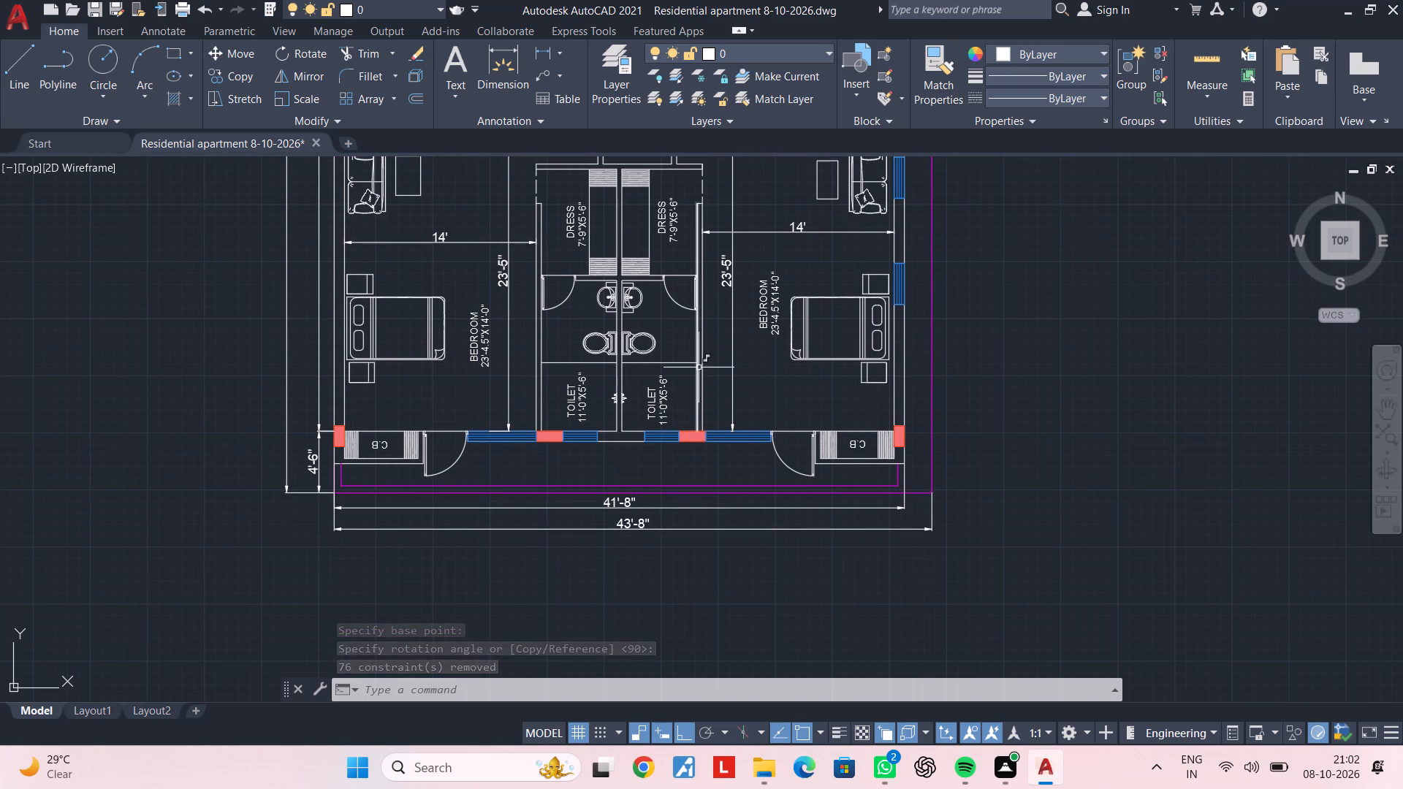
middle_click_drag(699, 370, 699, 498)
middle_click_drag(688, 393, 701, 476)
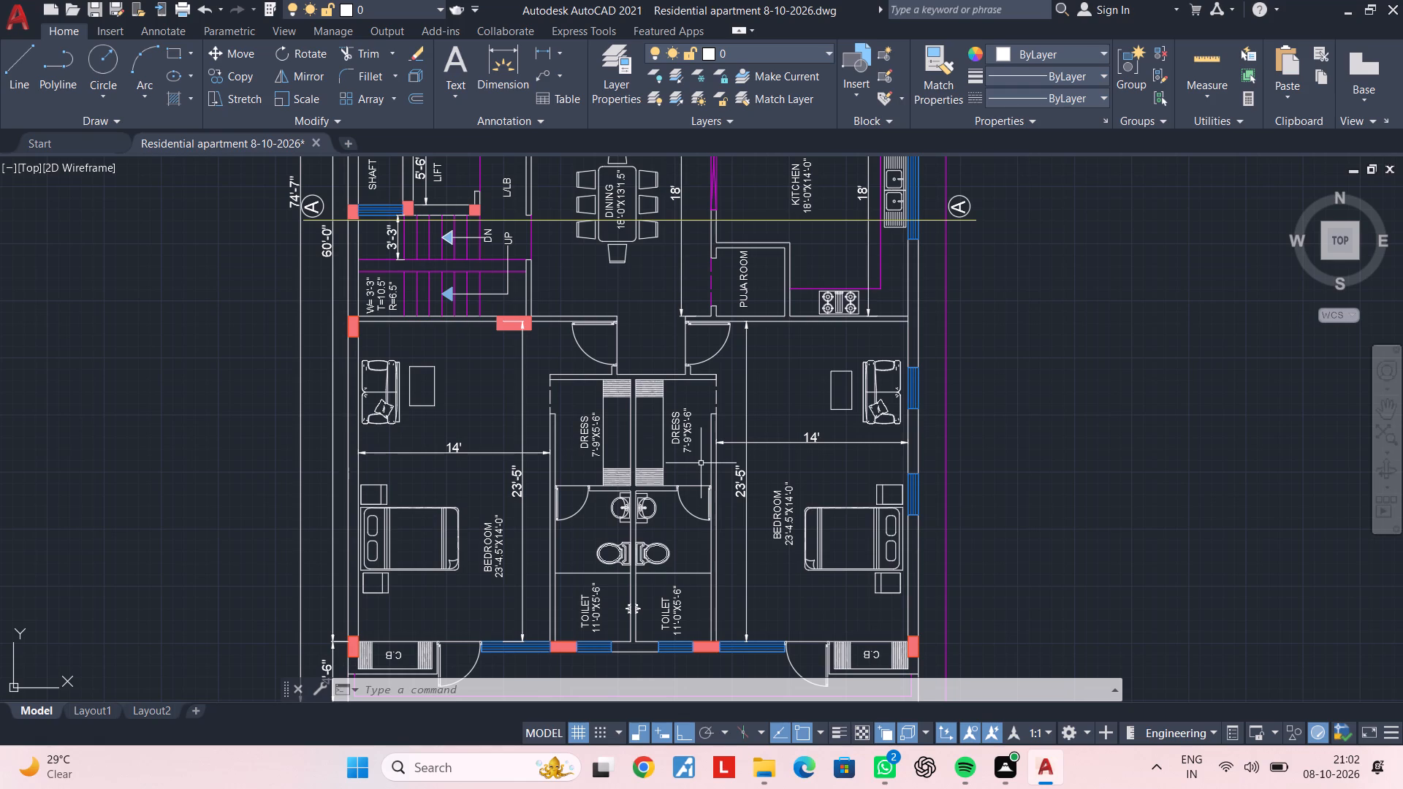
middle_click_drag(699, 420, 699, 498)
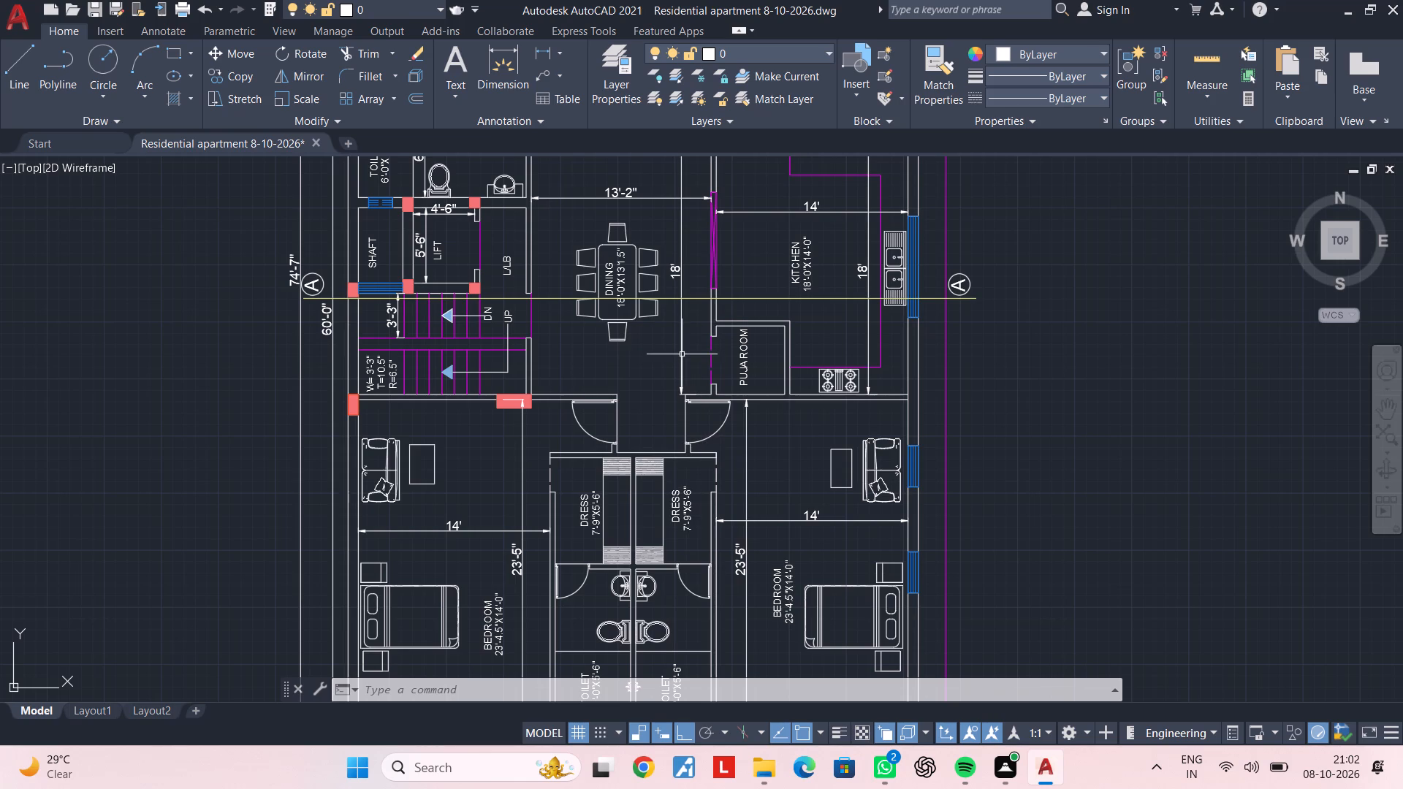
middle_click_drag(682, 355, 677, 426)
scroll(677, 426, "down", 2)
middle_click_drag(701, 424, 710, 396)
key("Escape")
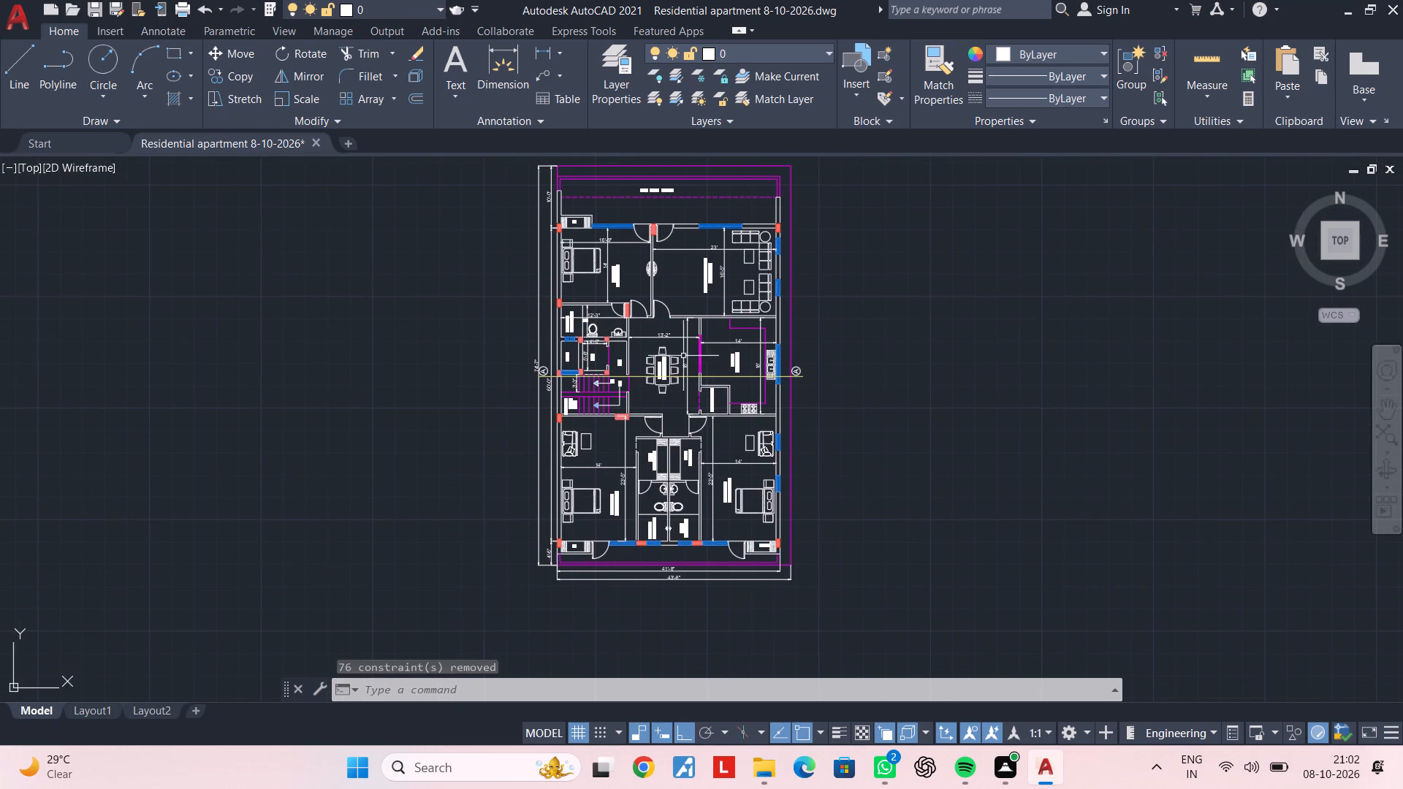
middle_click_drag(683, 352, 669, 406)
scroll(683, 352, "down", 1)
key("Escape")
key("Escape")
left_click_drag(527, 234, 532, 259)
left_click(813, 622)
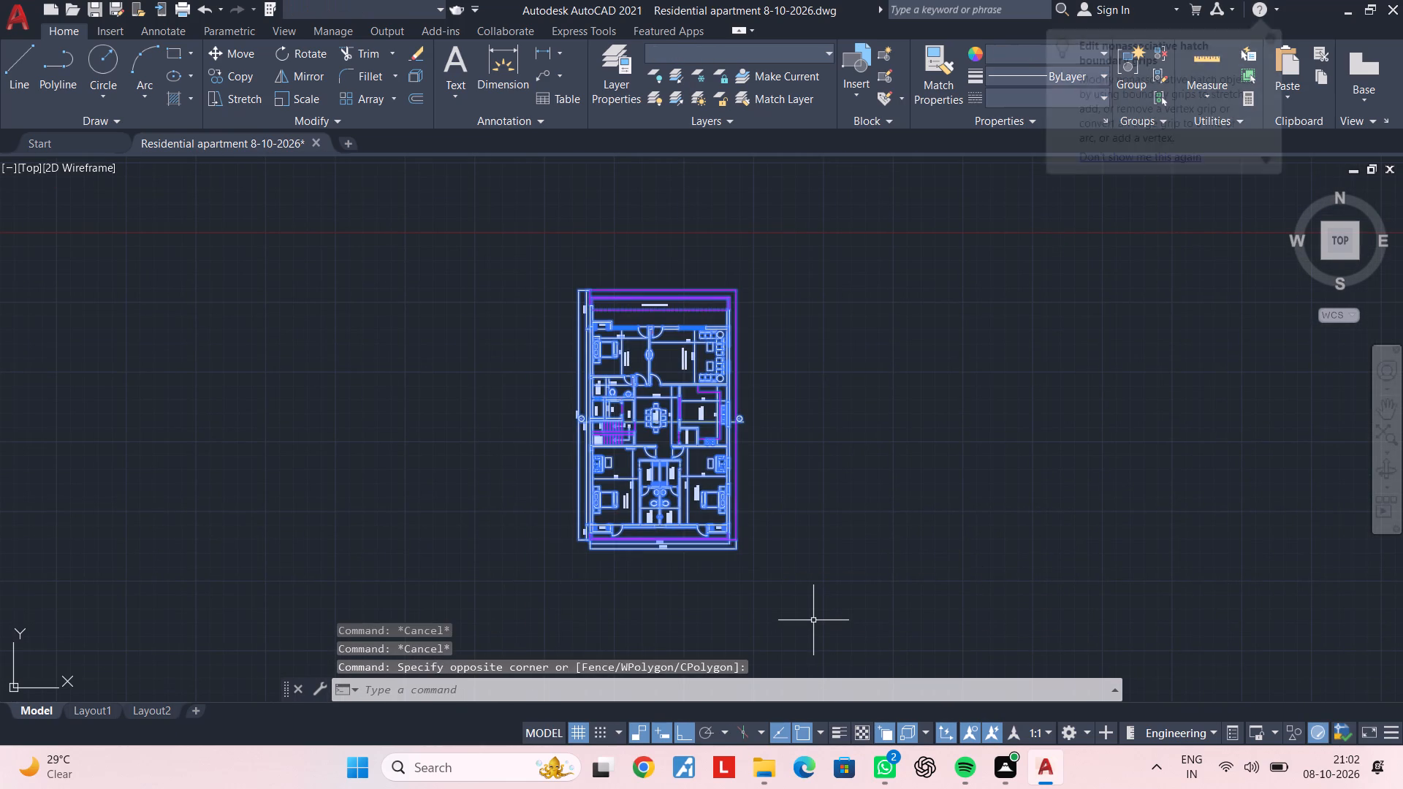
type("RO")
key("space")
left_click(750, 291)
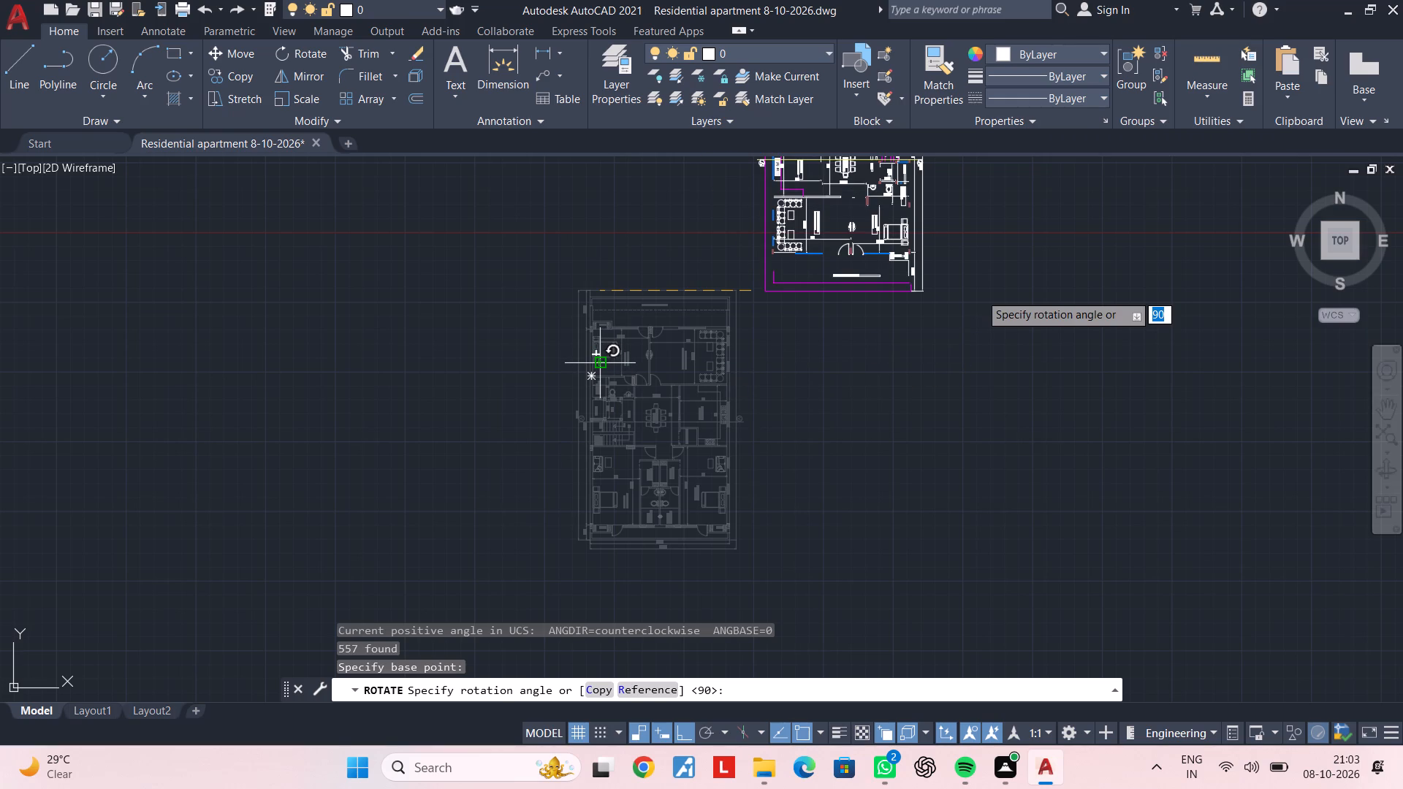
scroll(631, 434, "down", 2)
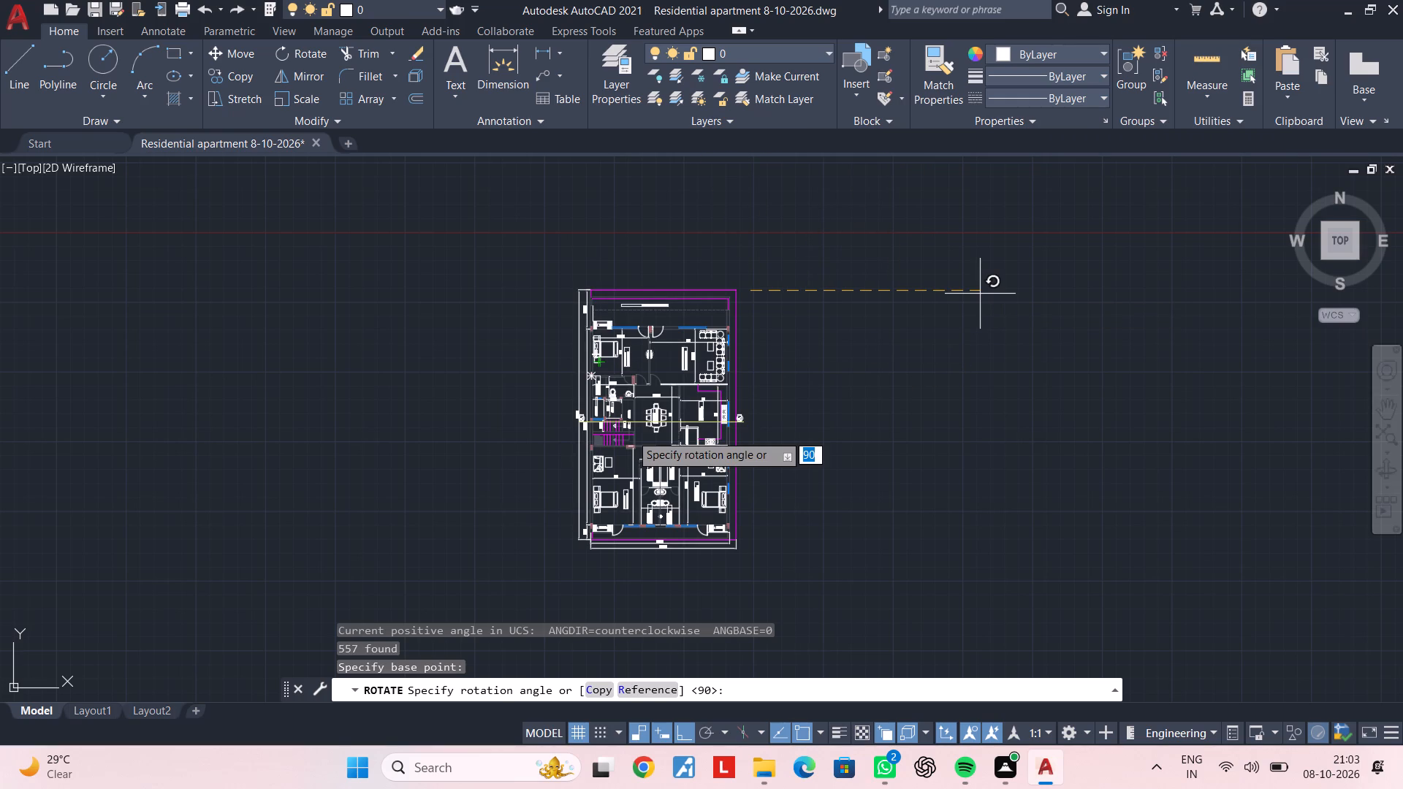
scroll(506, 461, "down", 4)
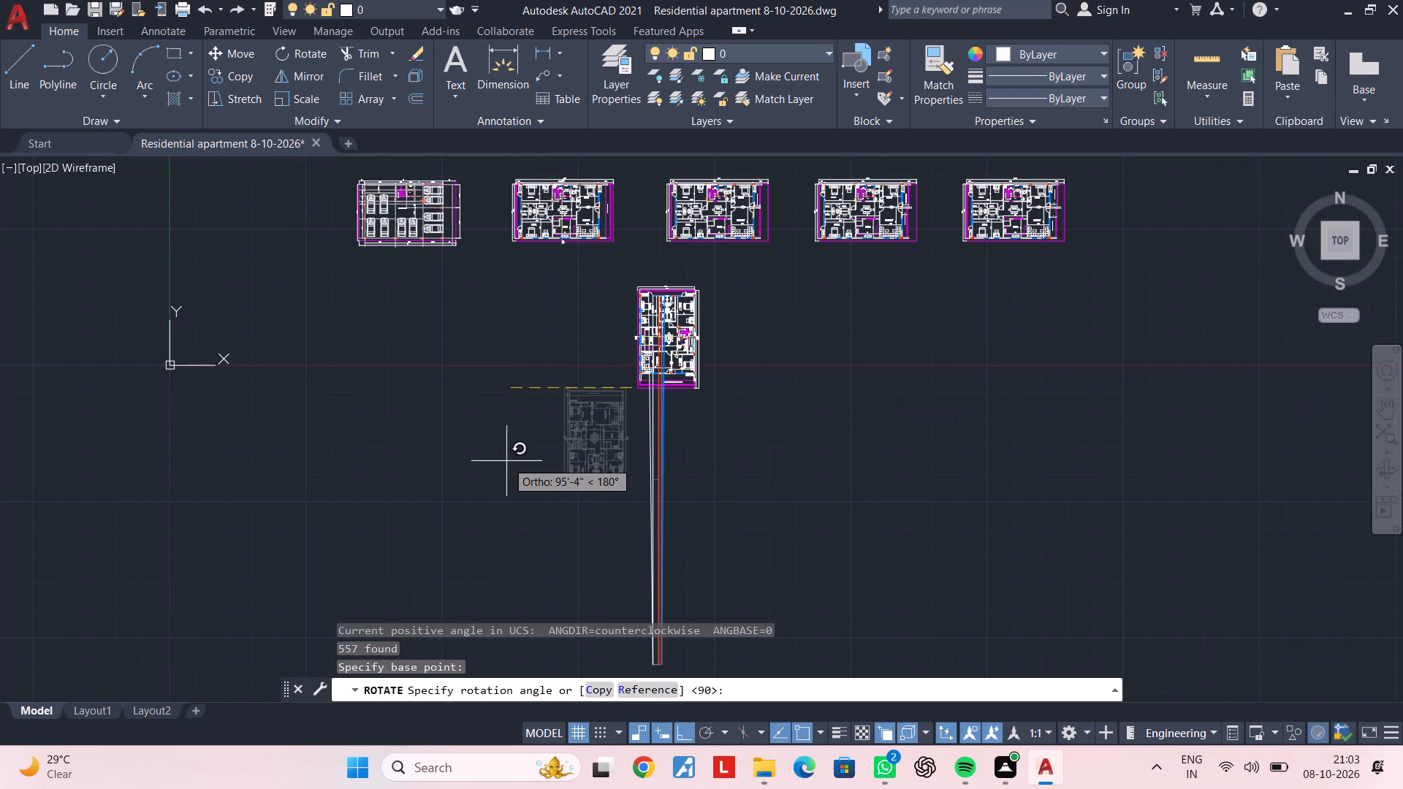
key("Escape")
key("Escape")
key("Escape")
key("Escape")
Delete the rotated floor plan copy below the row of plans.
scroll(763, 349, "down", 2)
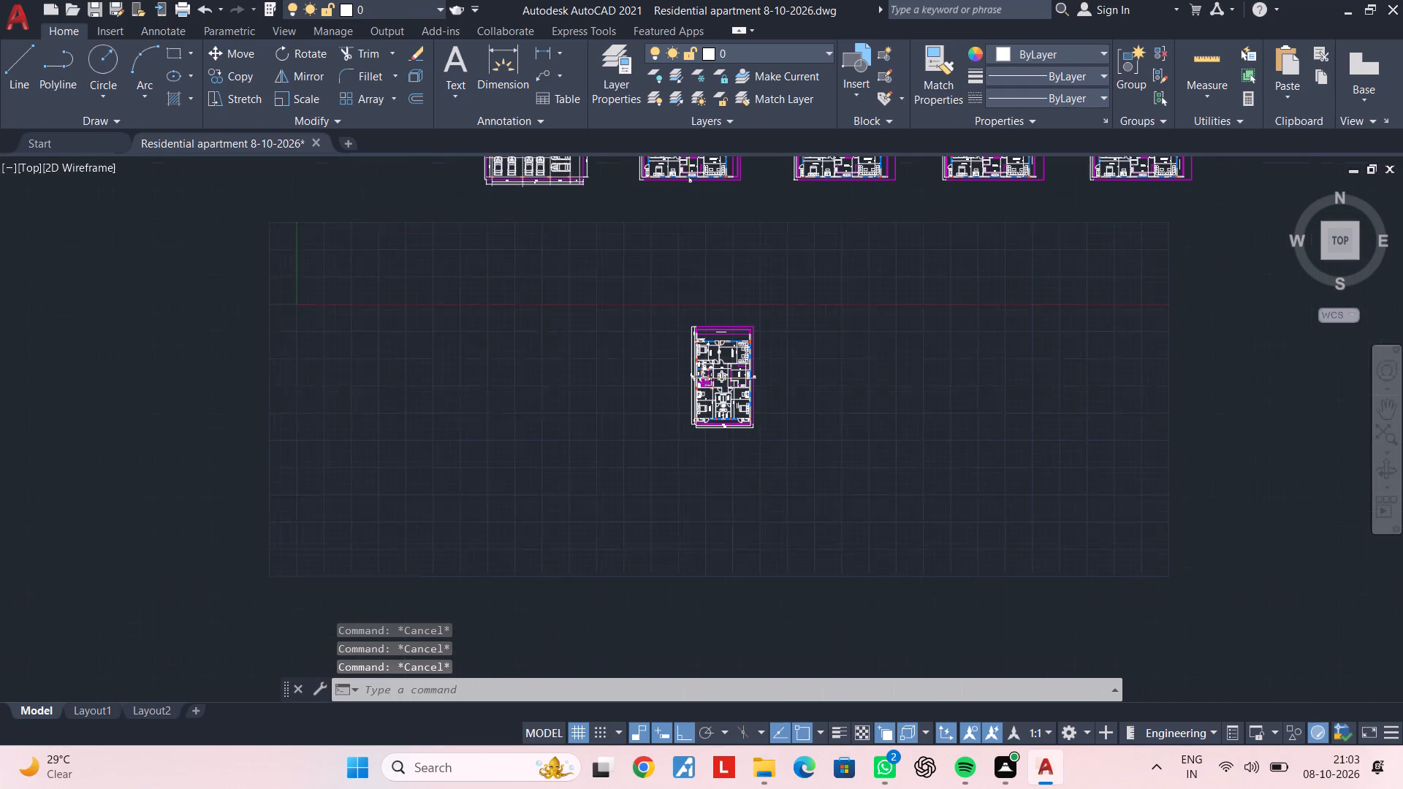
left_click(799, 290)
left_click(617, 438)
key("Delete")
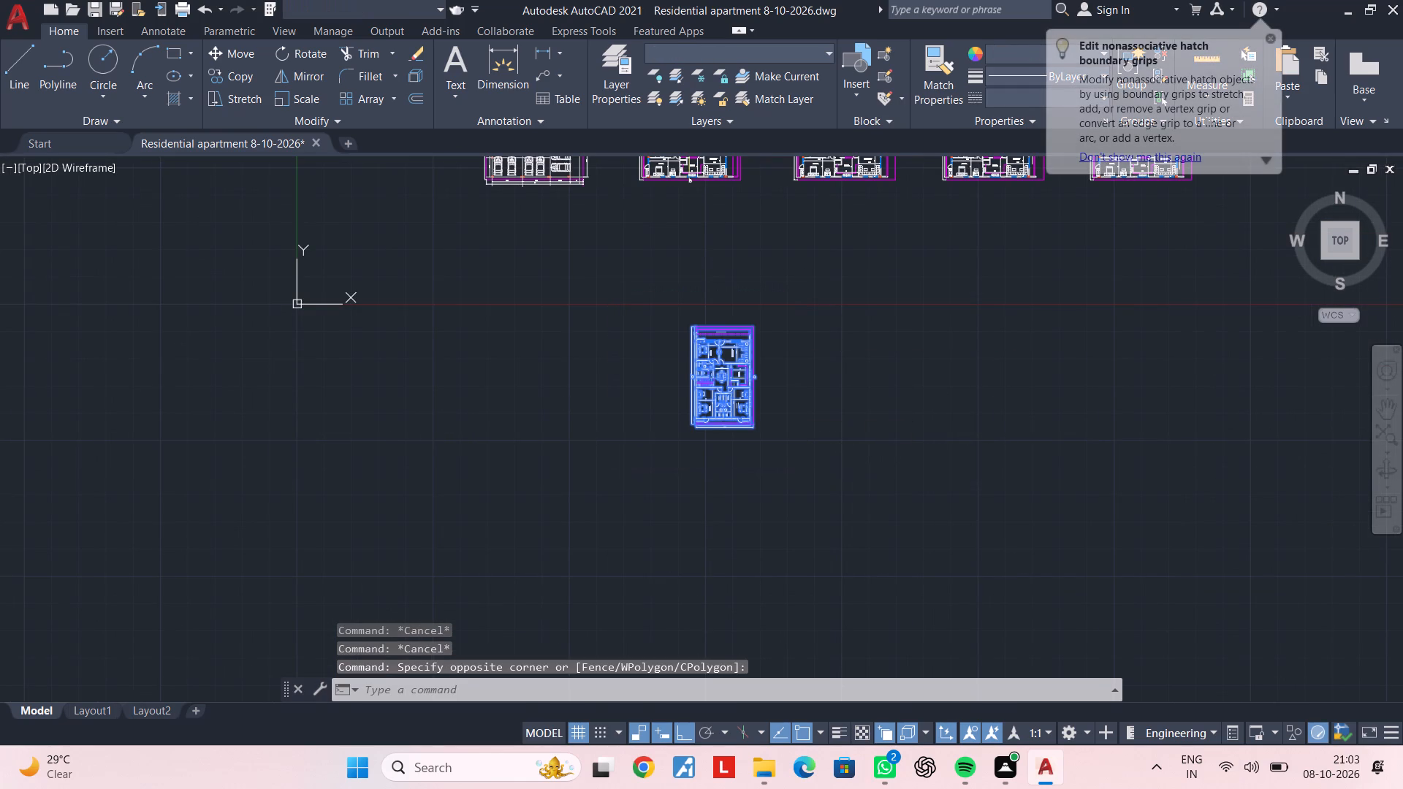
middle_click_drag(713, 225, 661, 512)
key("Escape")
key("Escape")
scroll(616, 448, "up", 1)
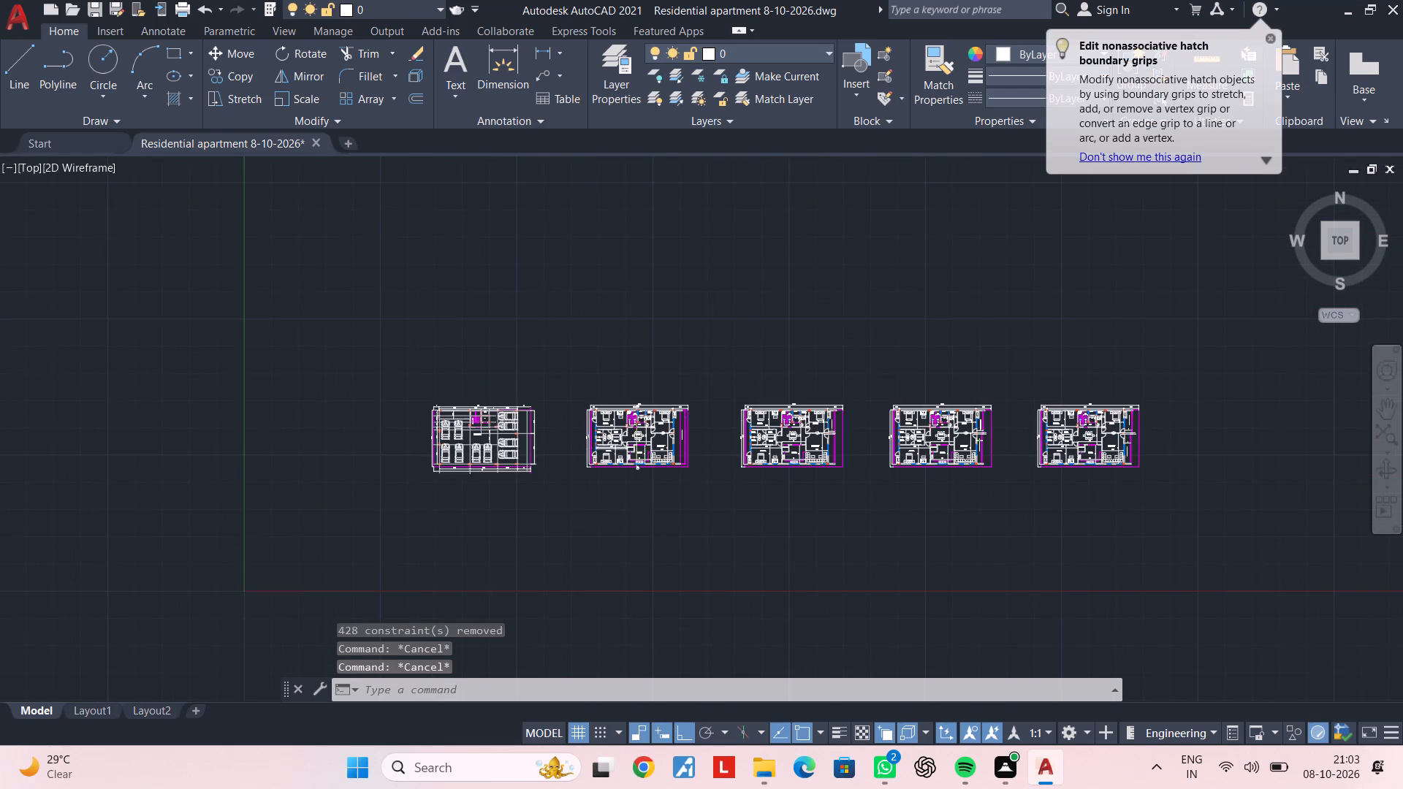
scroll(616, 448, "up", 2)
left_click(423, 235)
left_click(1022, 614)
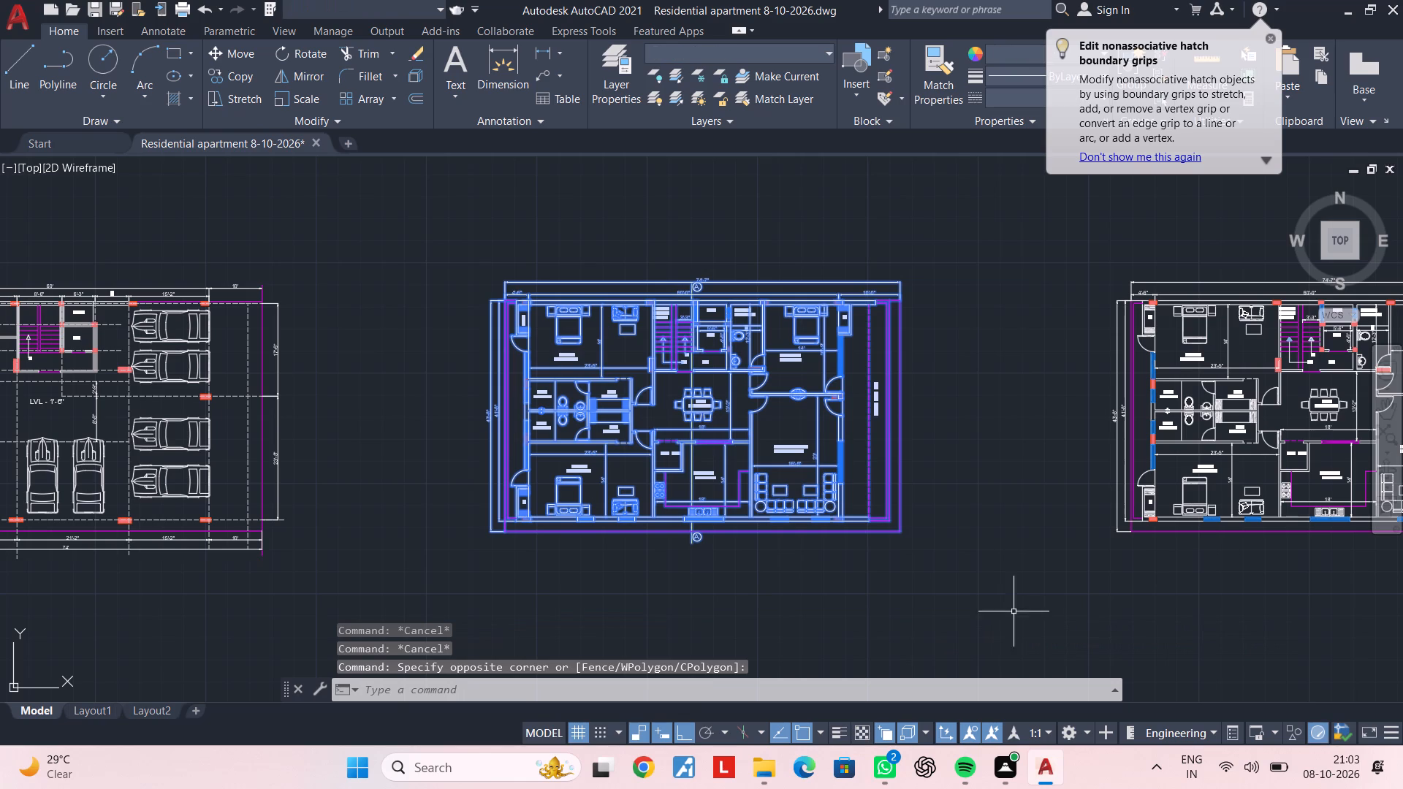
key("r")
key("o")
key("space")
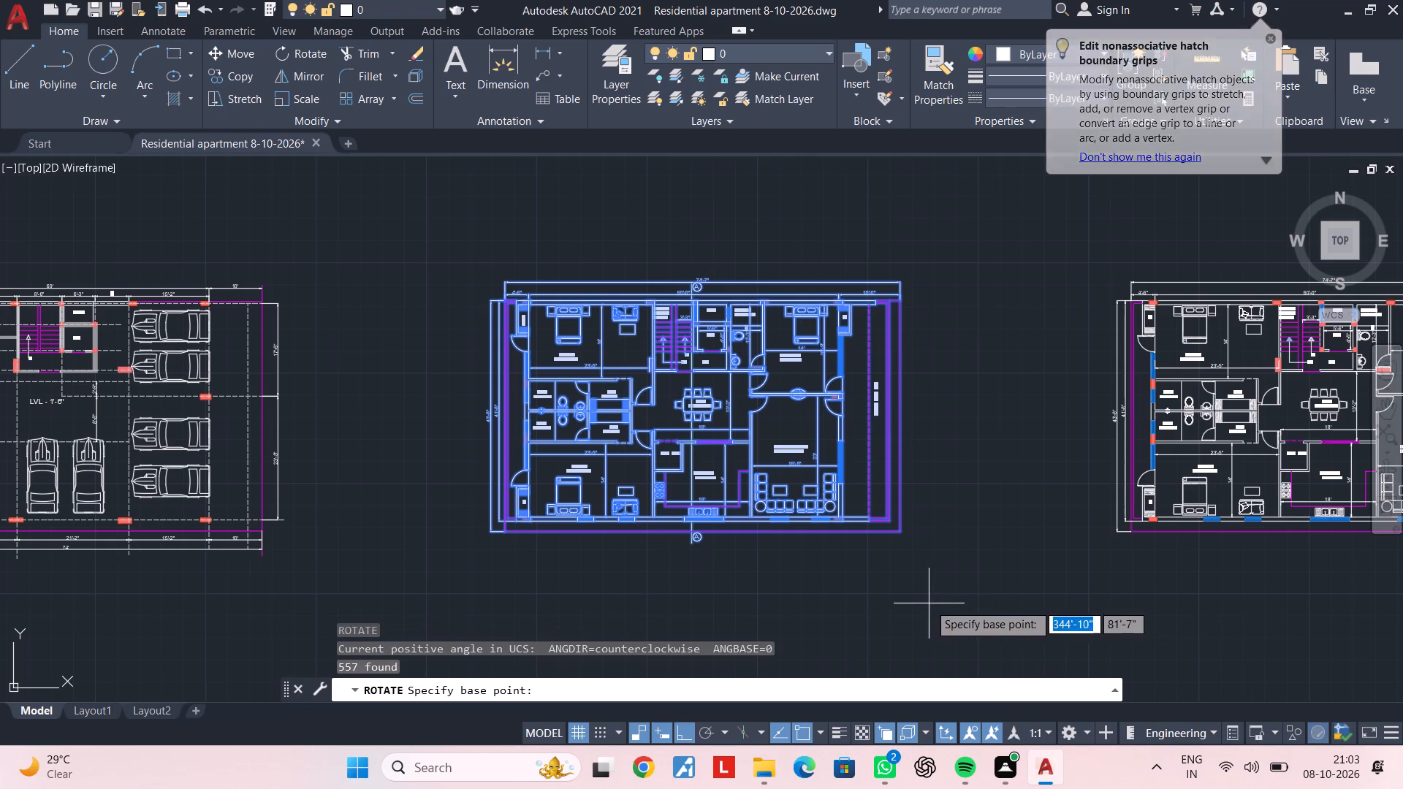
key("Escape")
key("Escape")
Copy the floor plan marked with section line A straight down below its original again.
left_click(946, 237)
left_click(465, 619)
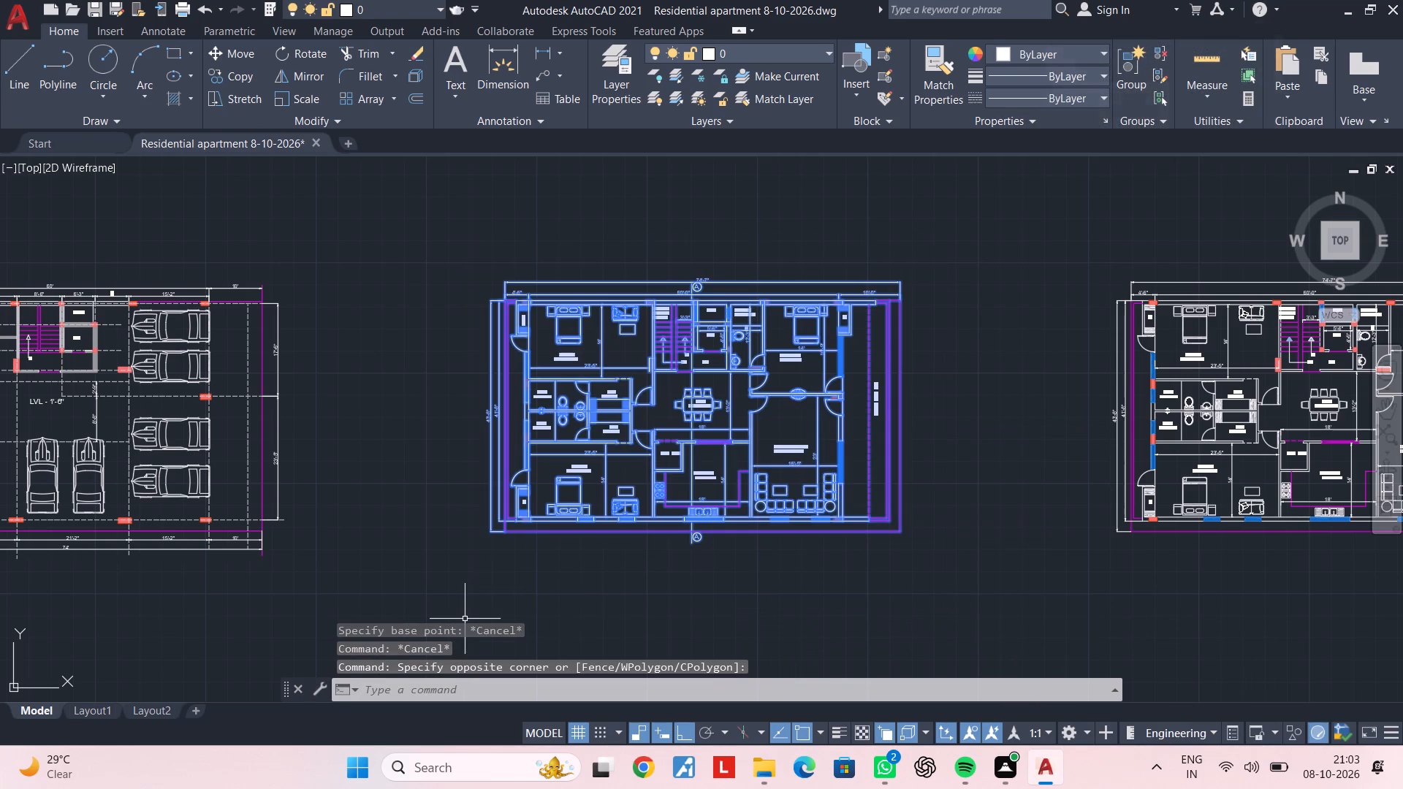
type("CO")
key("space")
left_click(653, 474)
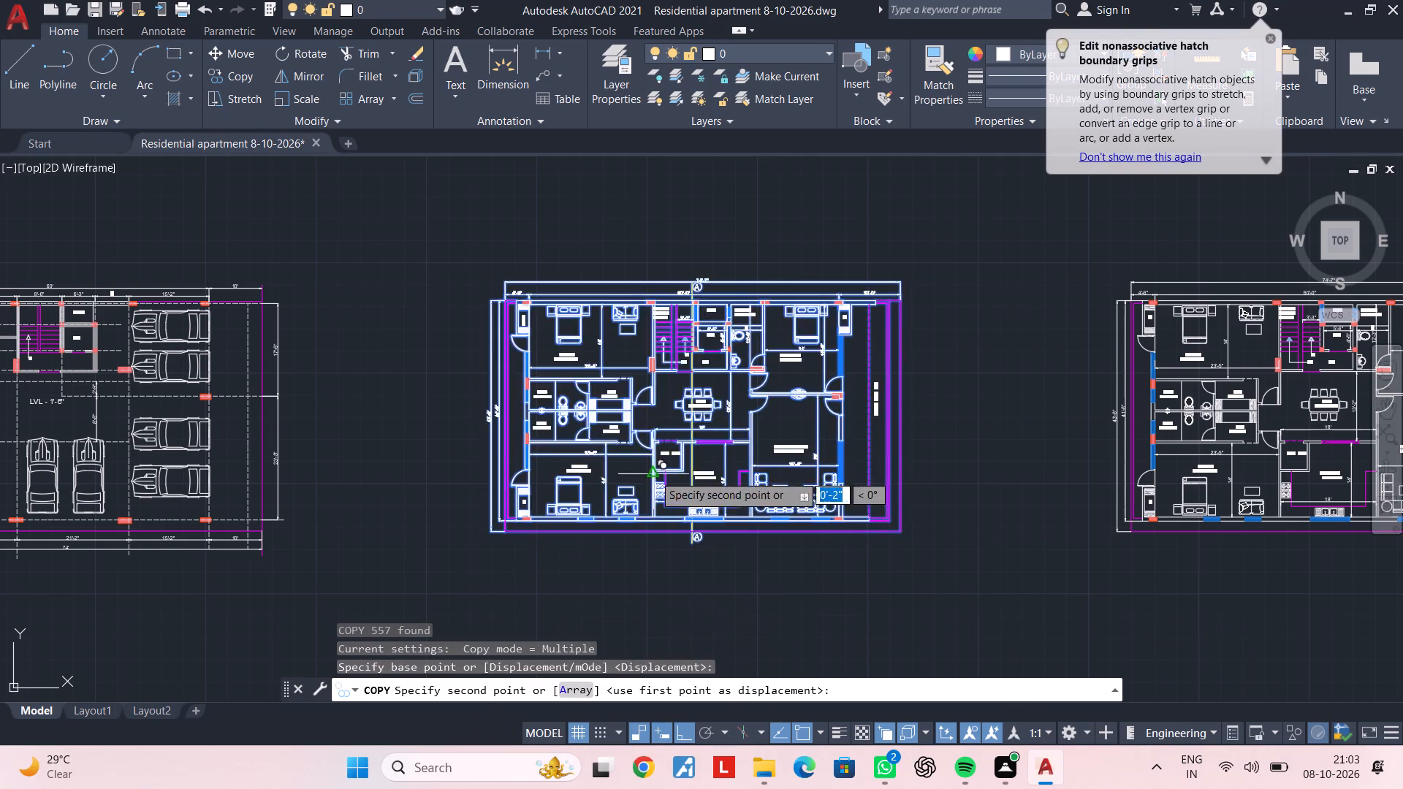
scroll(648, 641, "down", 1)
middle_click_drag(648, 641, 676, 327)
left_click(699, 471)
key("Escape")
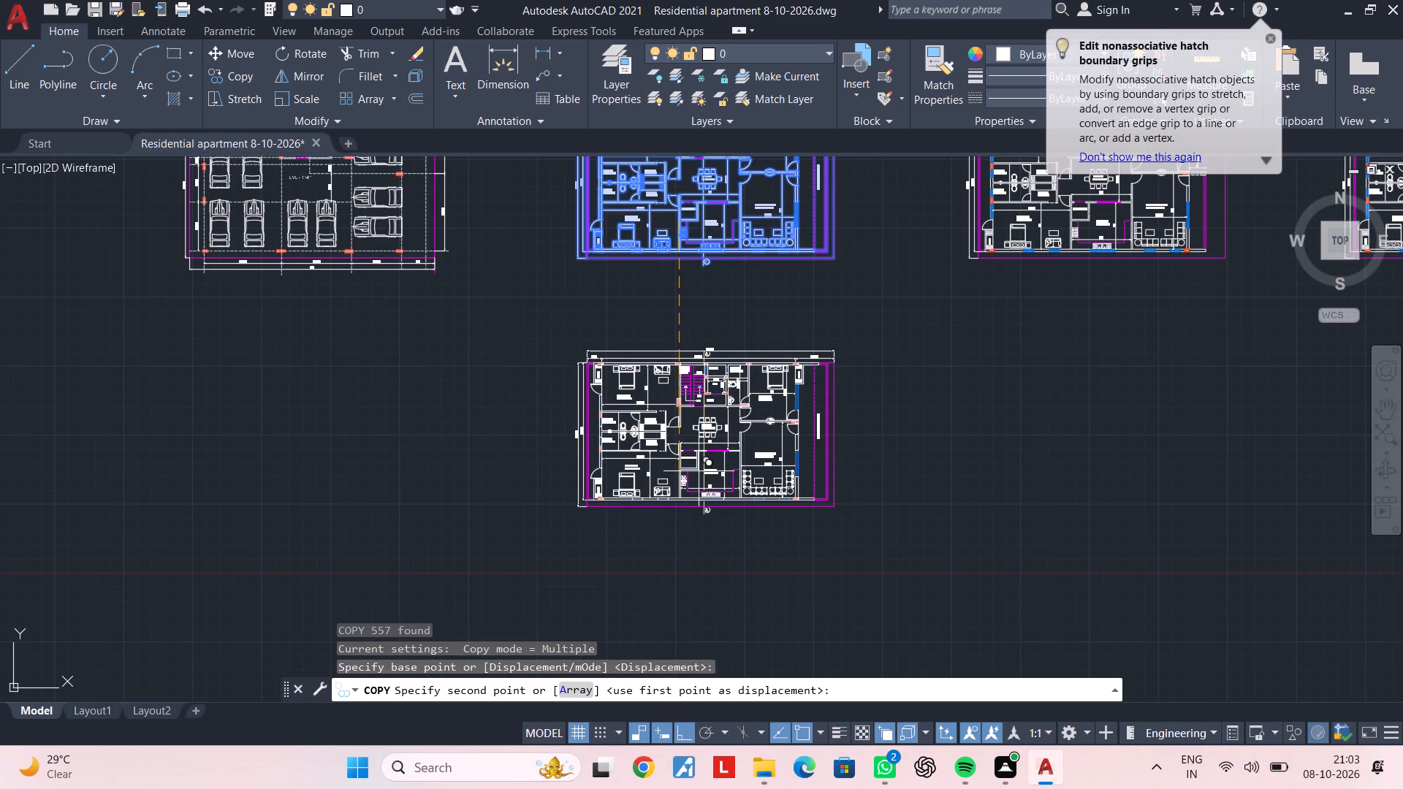
scroll(734, 403, "up", 1)
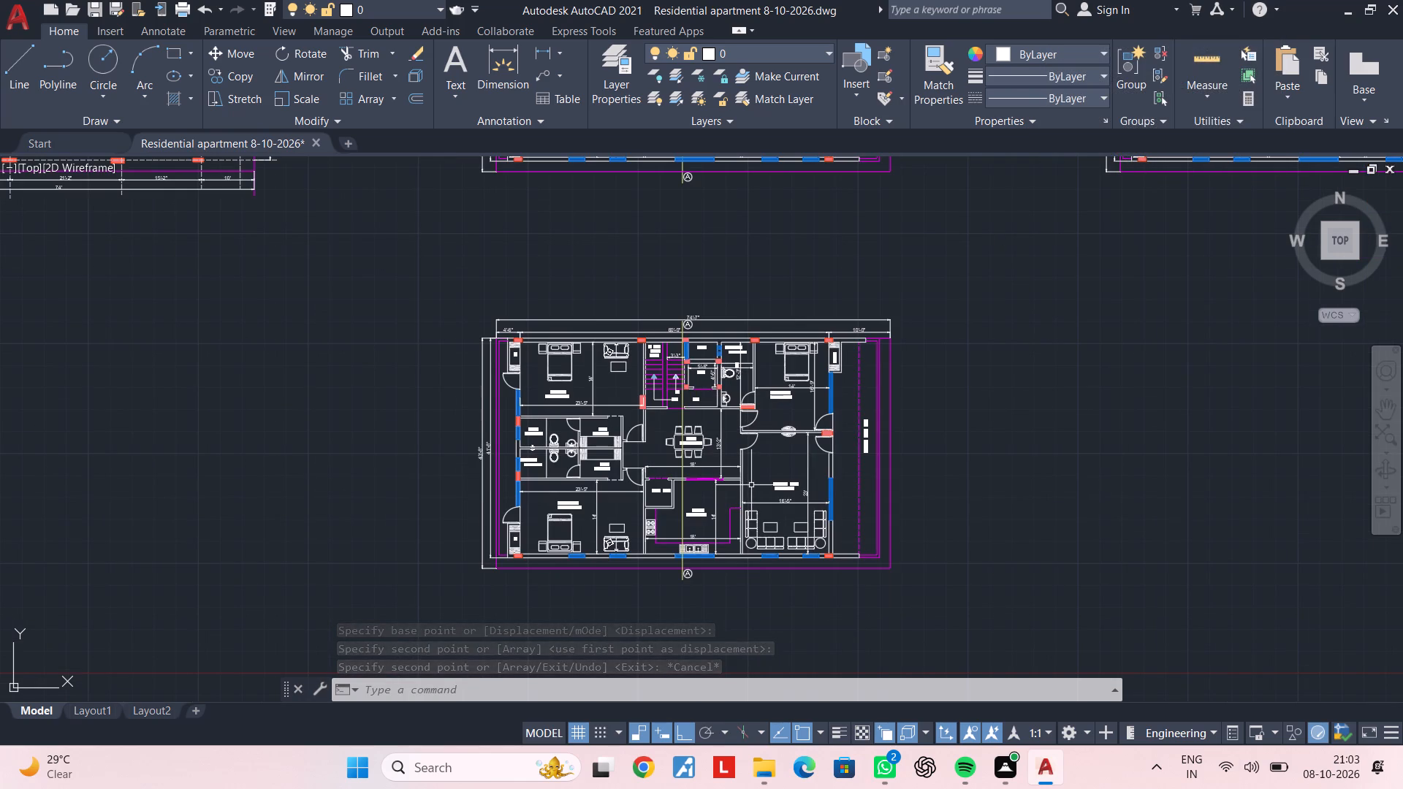
key("Escape")
key("Escape")
key("Escape")
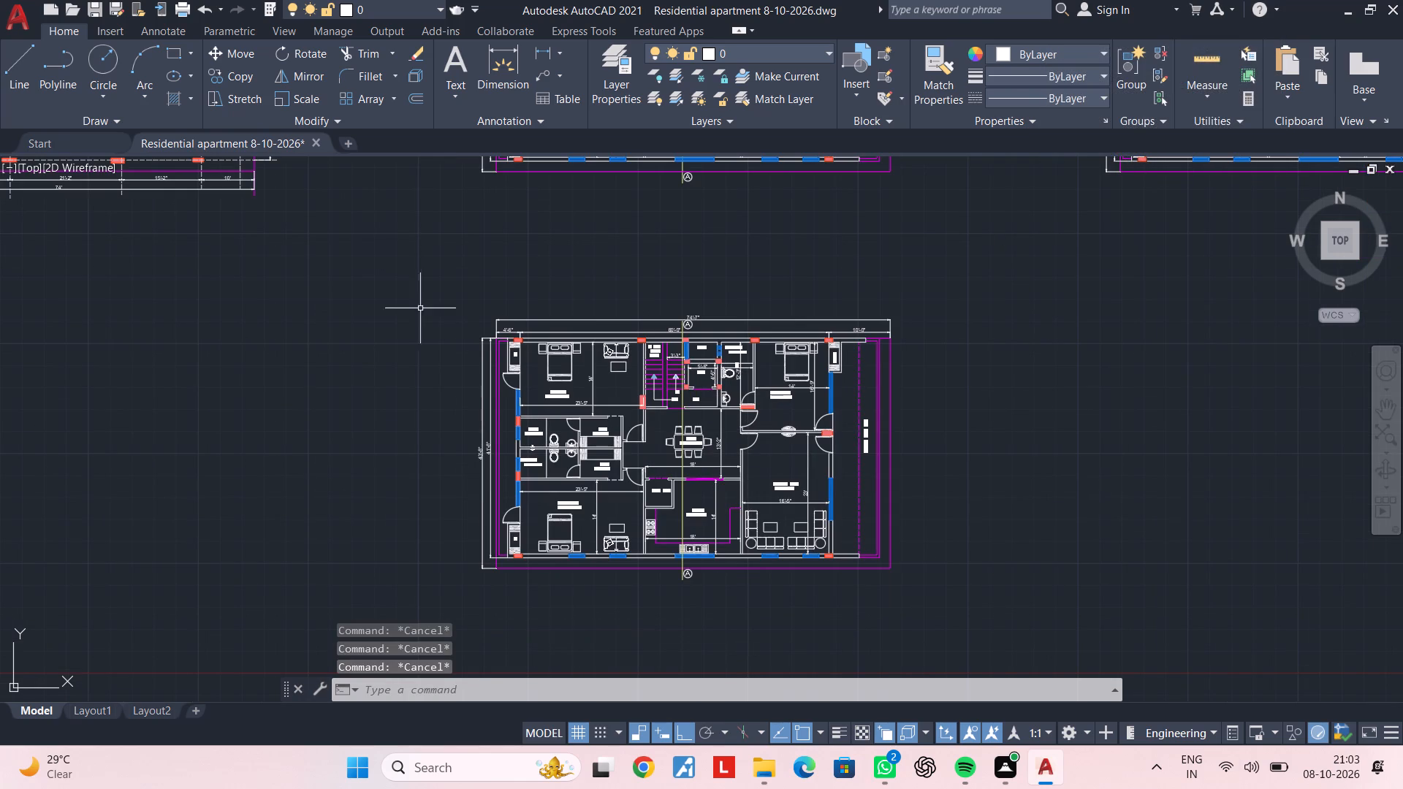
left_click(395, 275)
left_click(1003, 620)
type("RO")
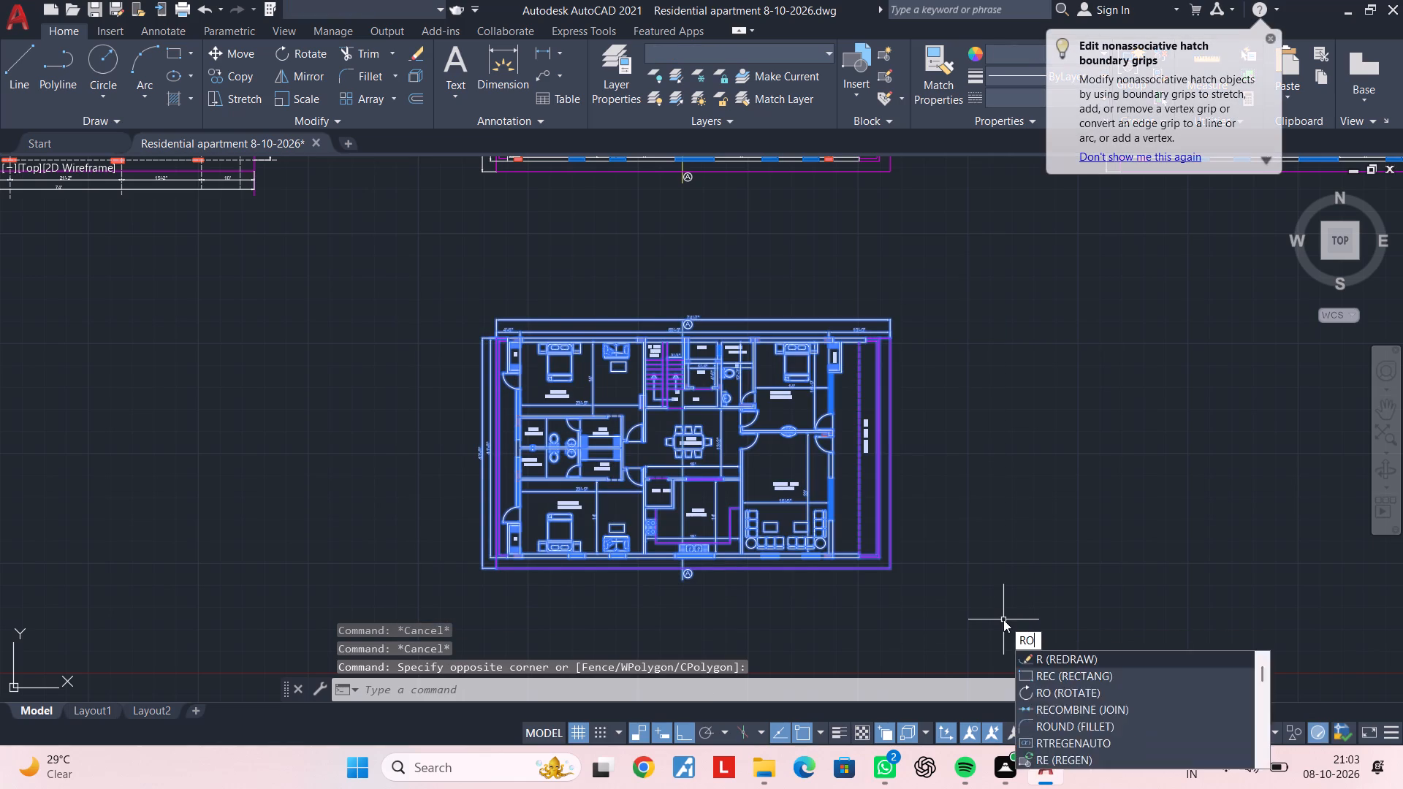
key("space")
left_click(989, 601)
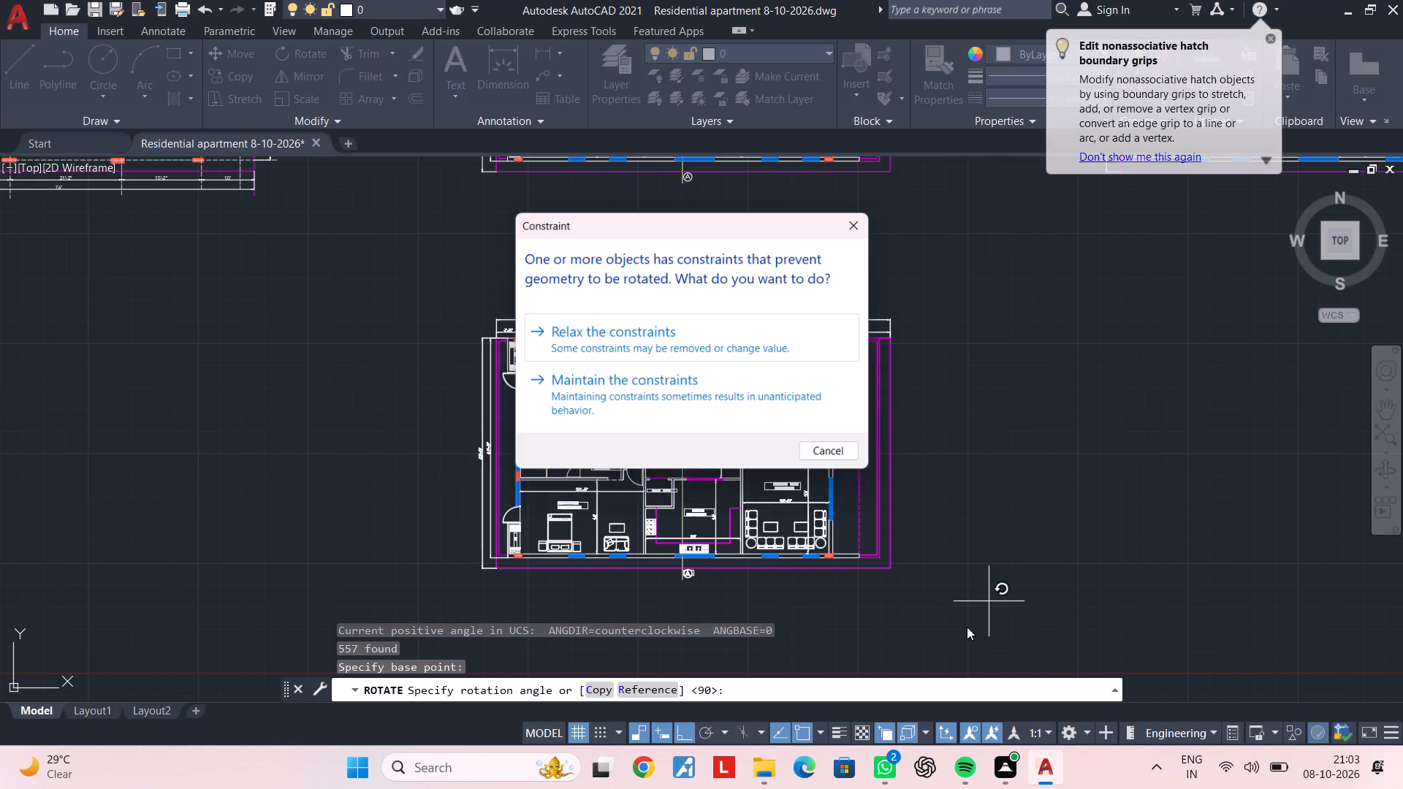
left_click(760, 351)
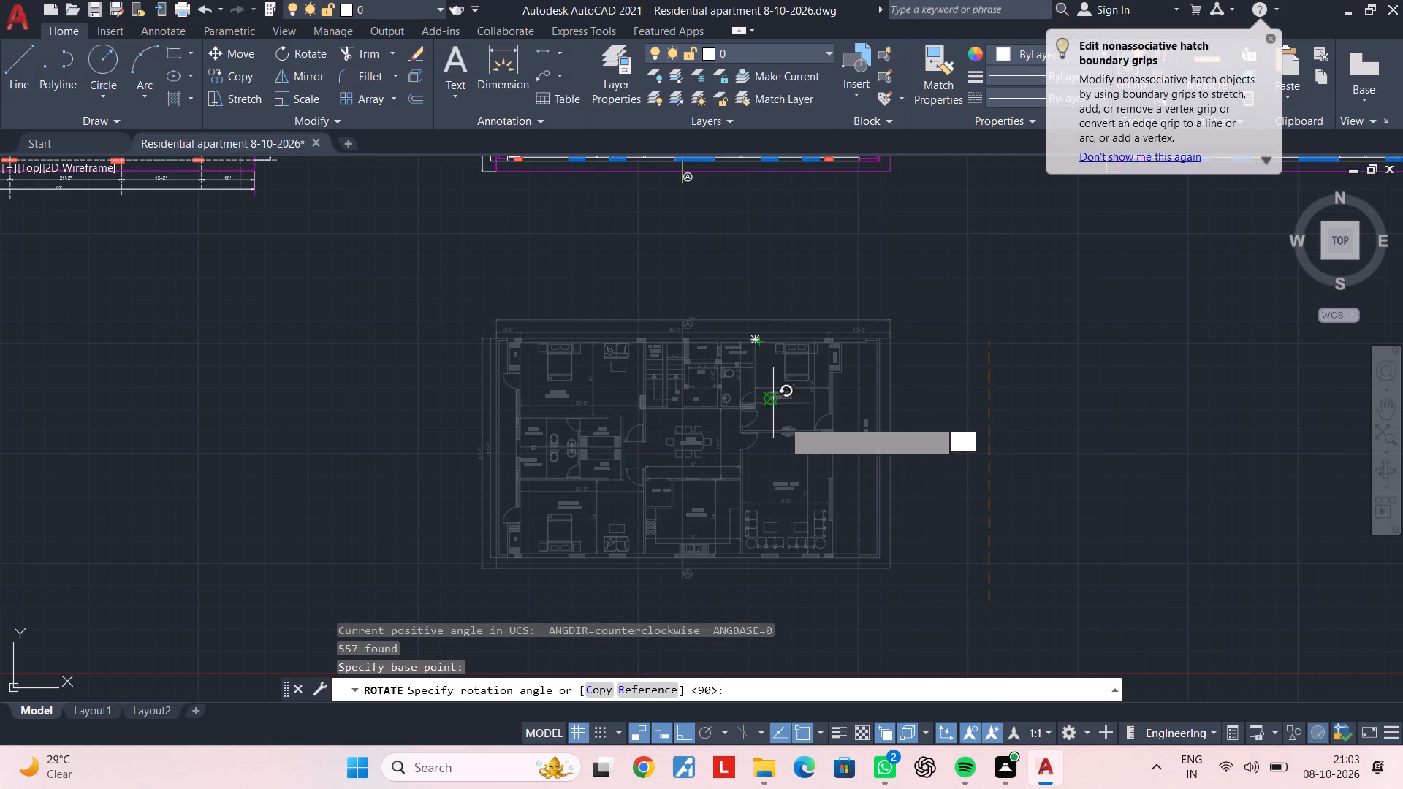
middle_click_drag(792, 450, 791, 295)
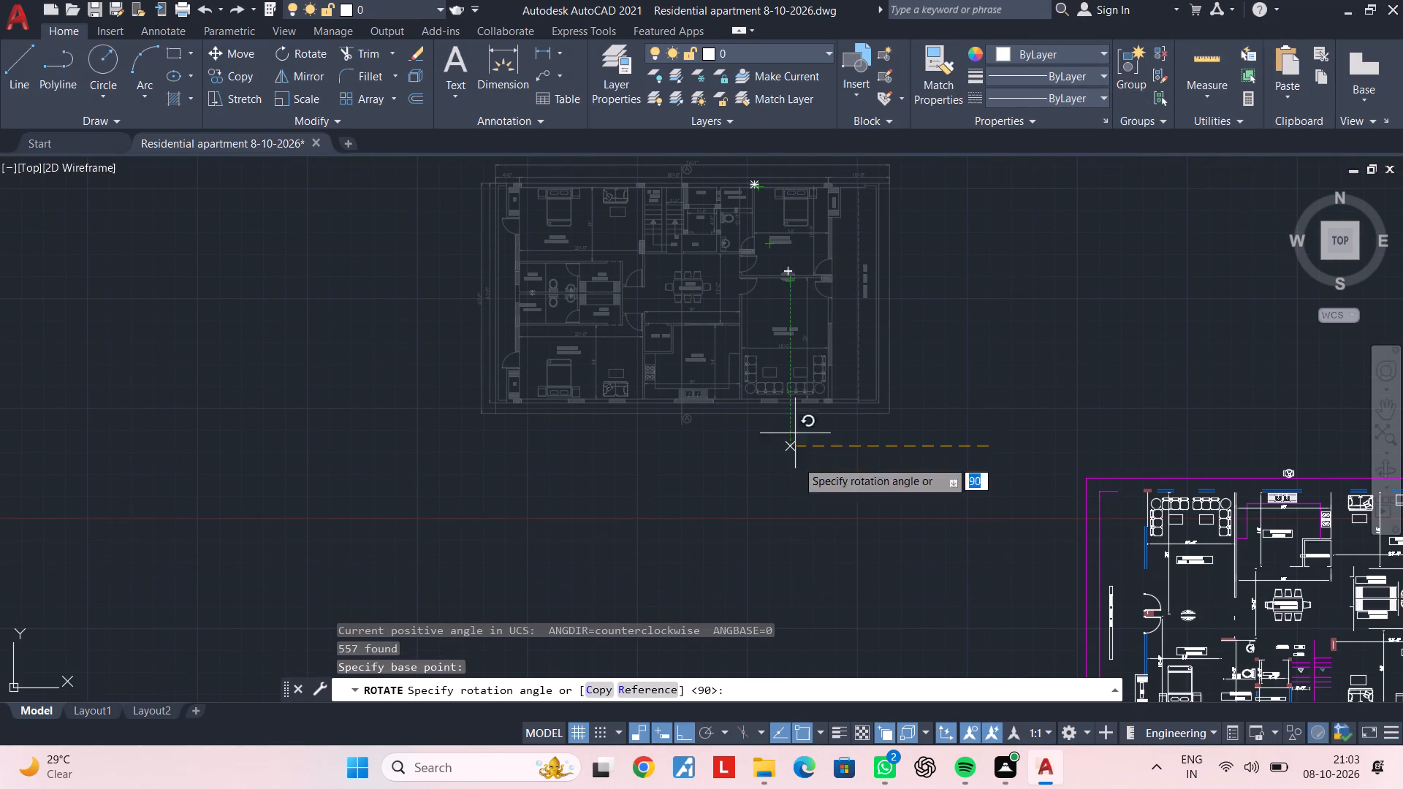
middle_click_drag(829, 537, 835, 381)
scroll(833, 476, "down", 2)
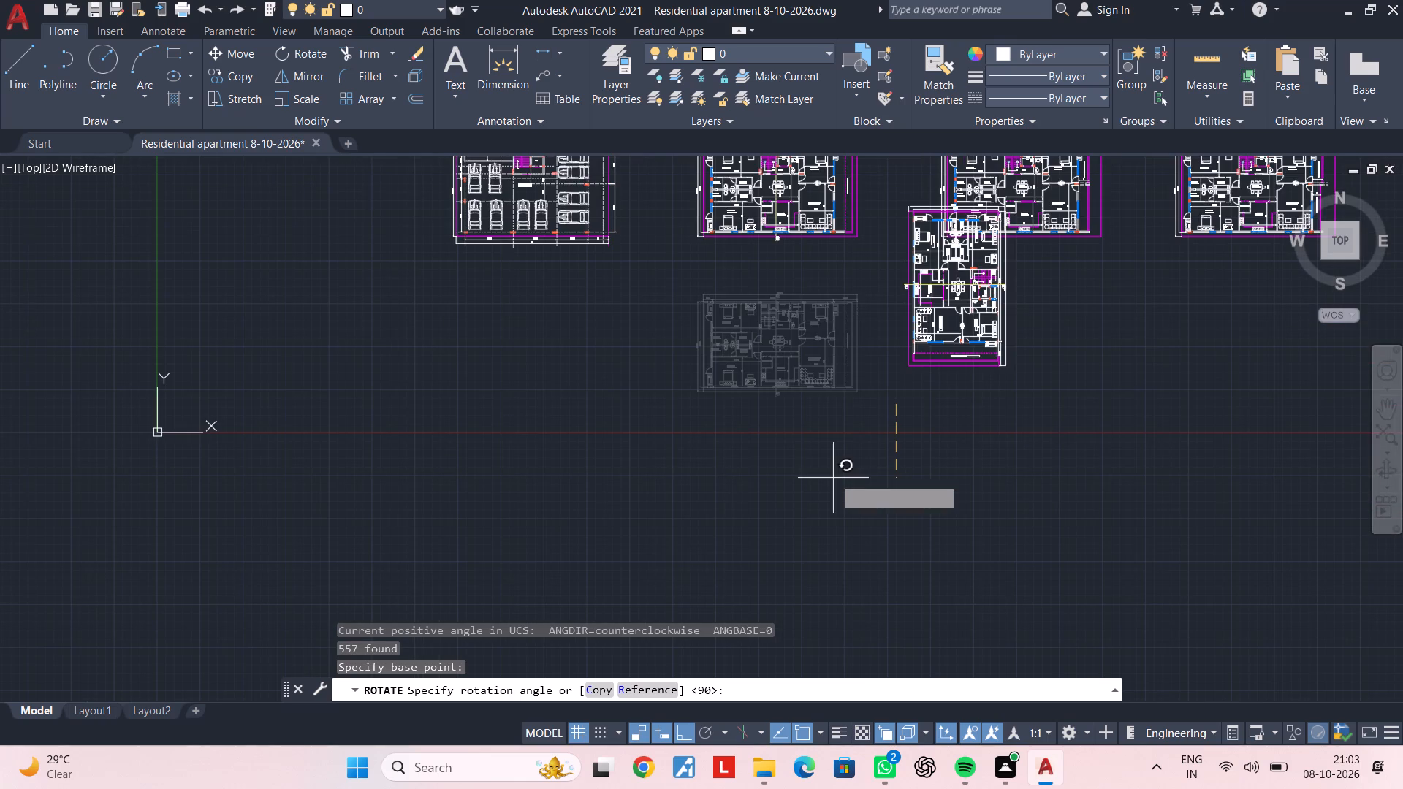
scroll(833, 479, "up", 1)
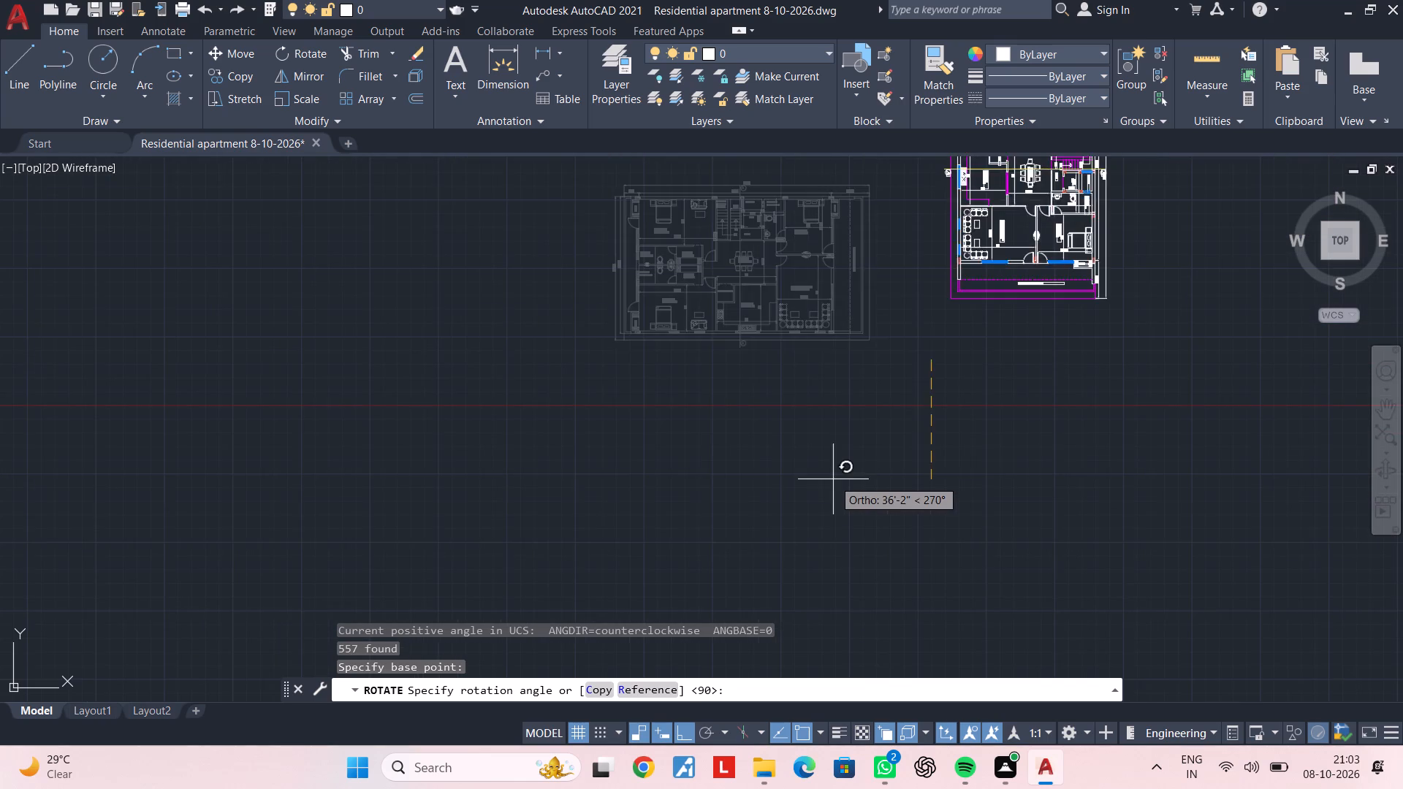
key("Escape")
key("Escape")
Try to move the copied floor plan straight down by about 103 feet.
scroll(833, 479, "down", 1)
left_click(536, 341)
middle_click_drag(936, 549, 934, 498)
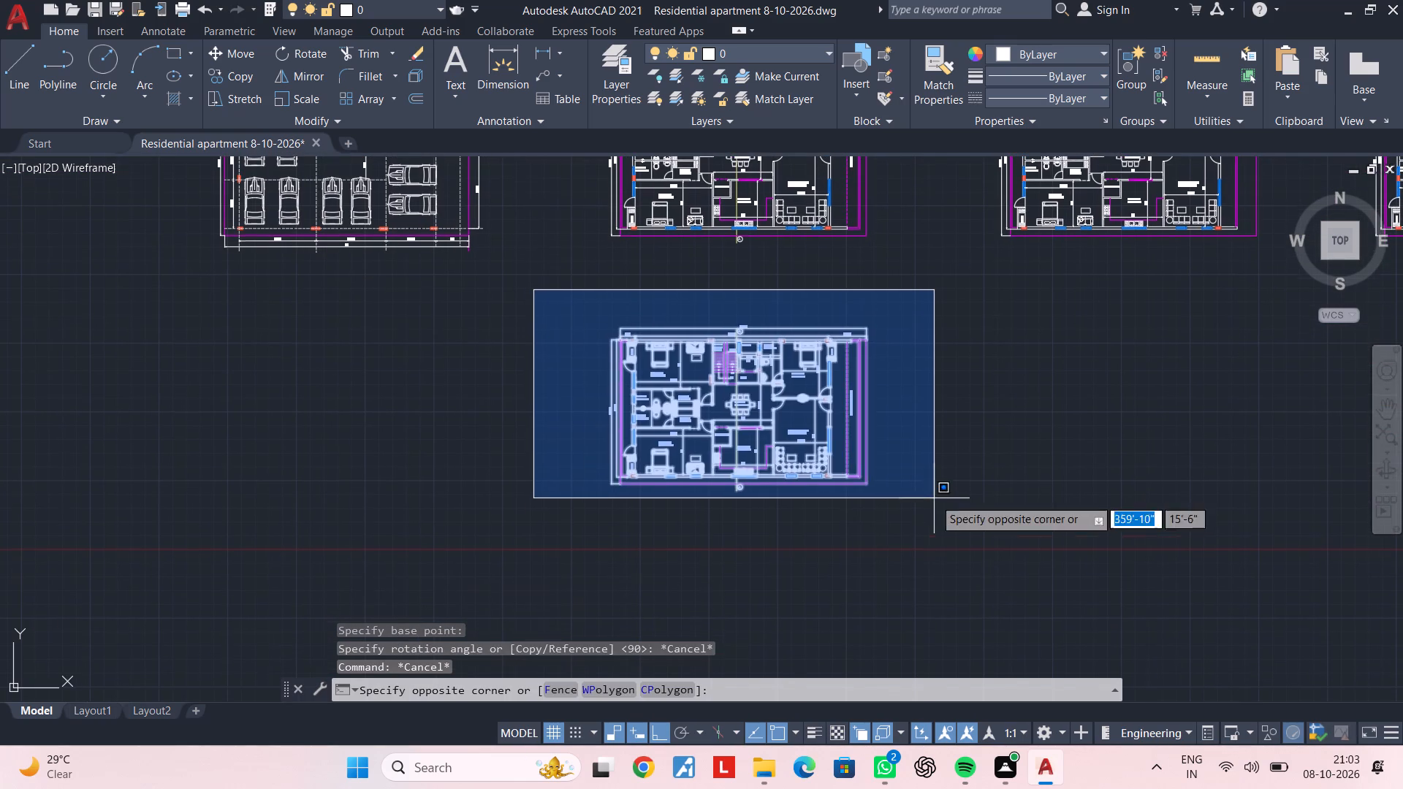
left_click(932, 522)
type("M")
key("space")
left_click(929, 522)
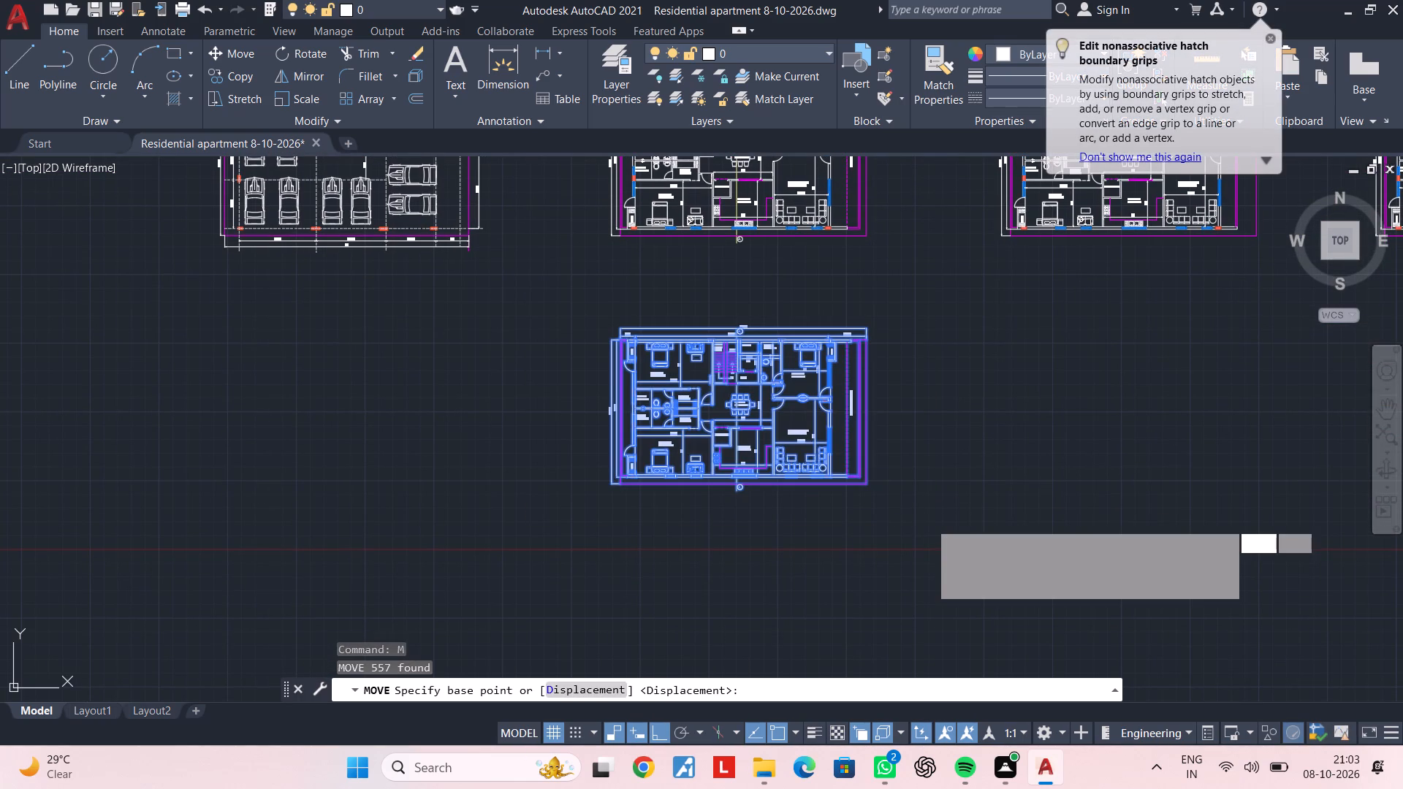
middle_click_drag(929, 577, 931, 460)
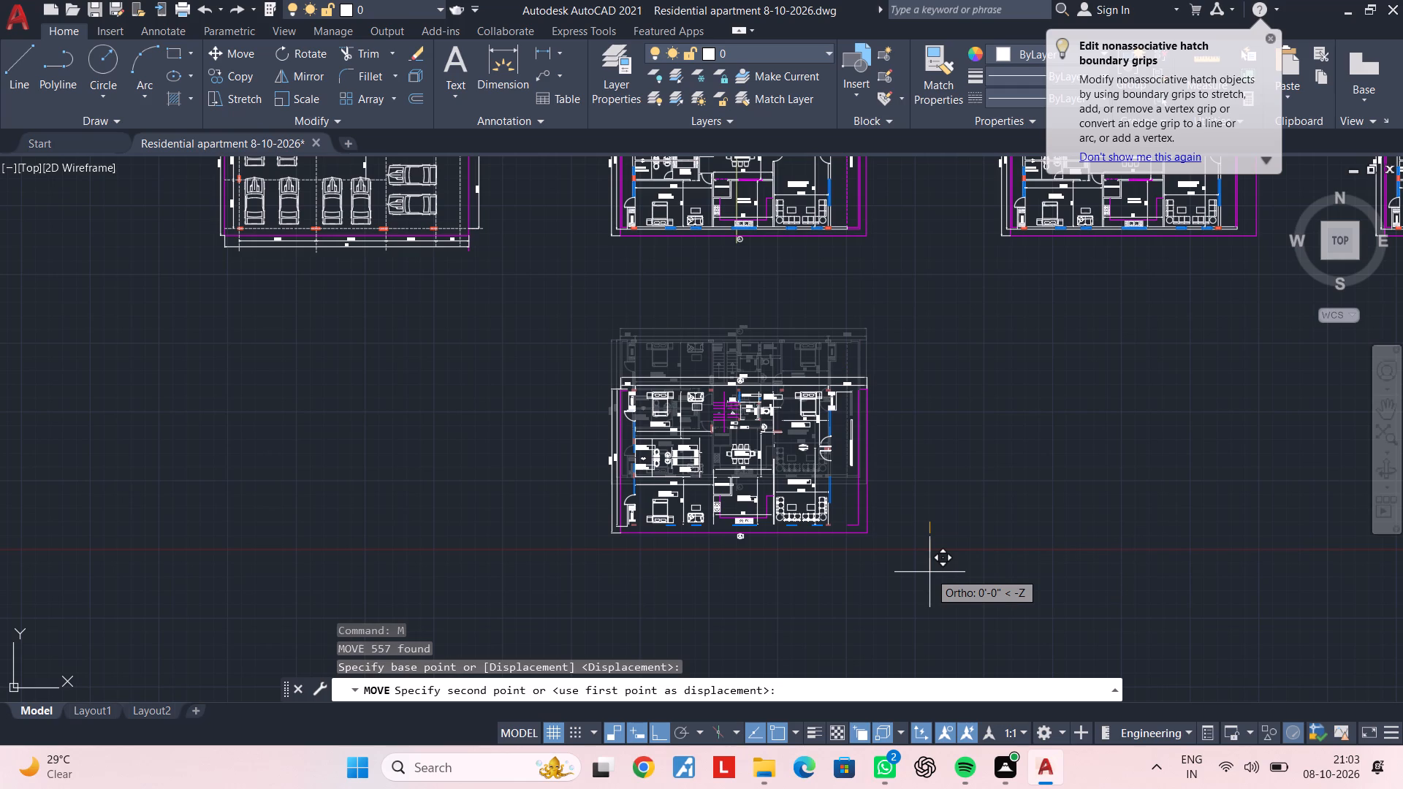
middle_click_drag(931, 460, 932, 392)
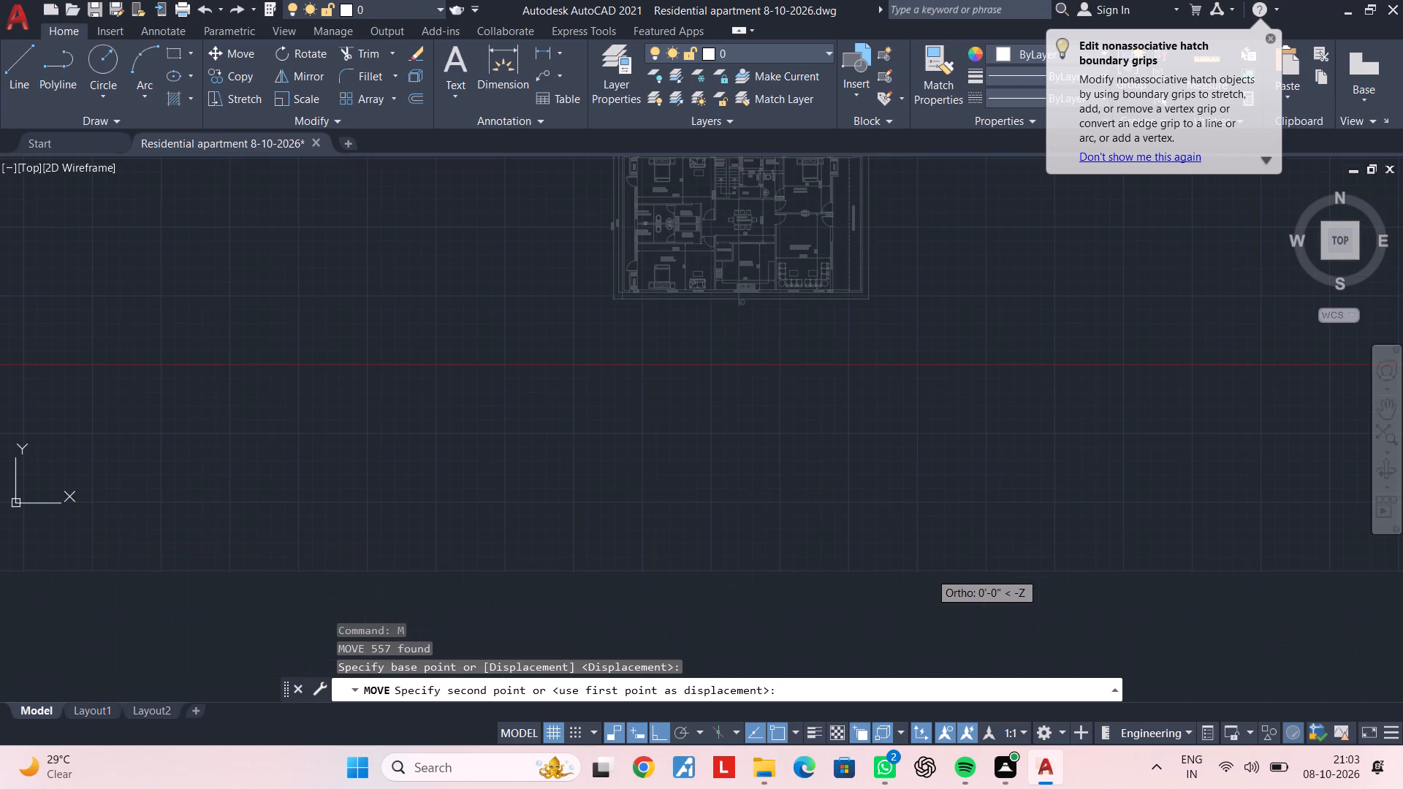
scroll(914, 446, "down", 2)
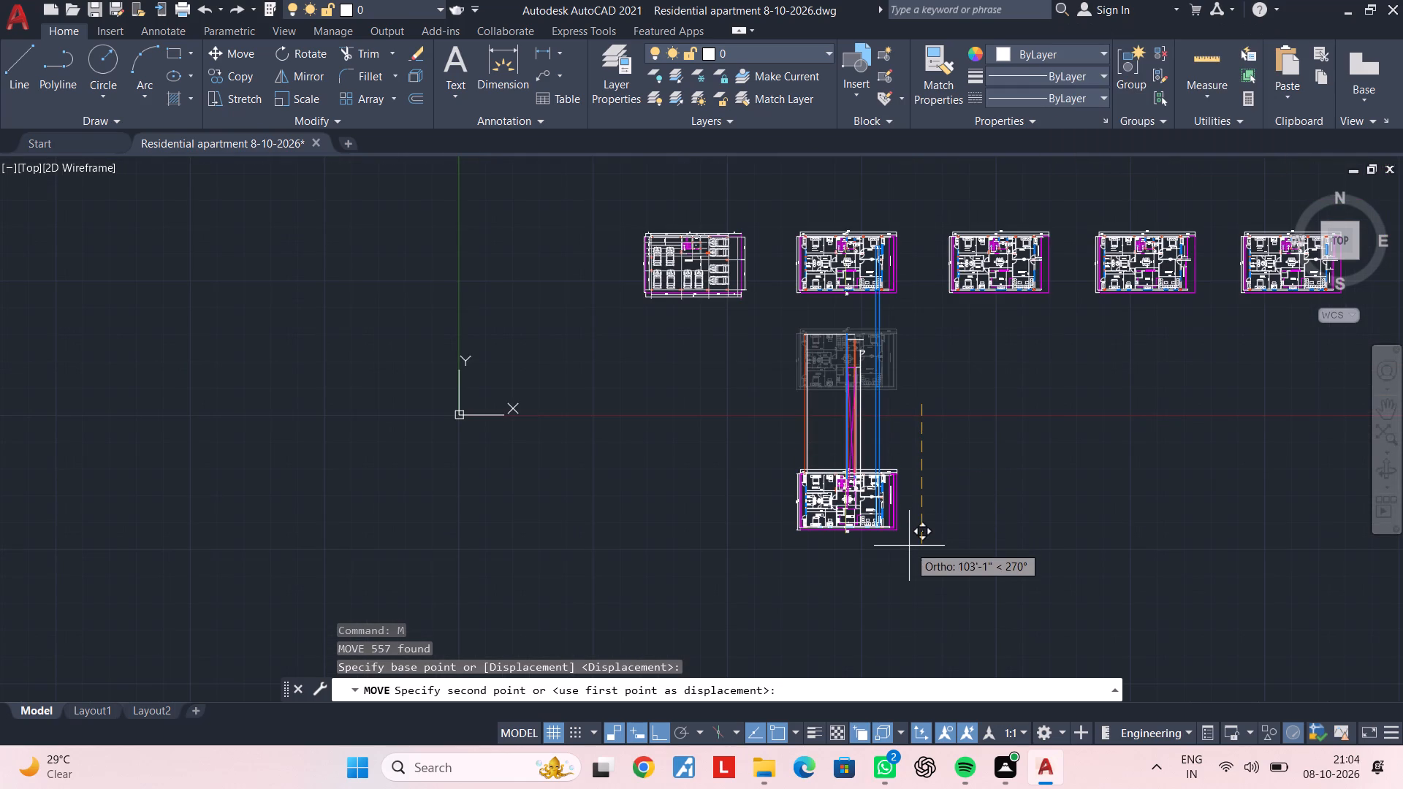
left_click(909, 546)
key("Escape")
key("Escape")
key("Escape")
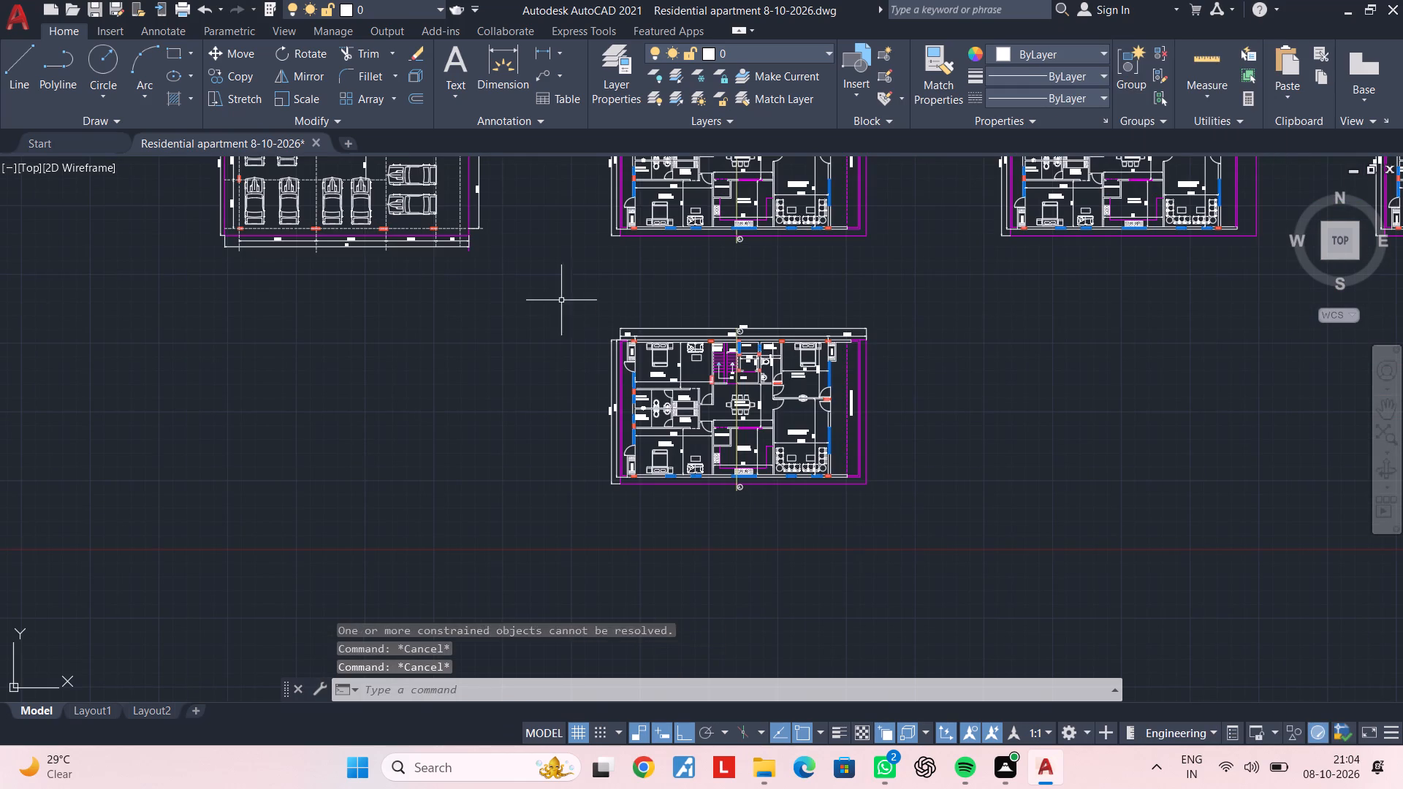
Copy the floor plan that sits below the row of originals to a spot straight below it.
left_click(547, 275)
left_click(984, 519)
type("CO")
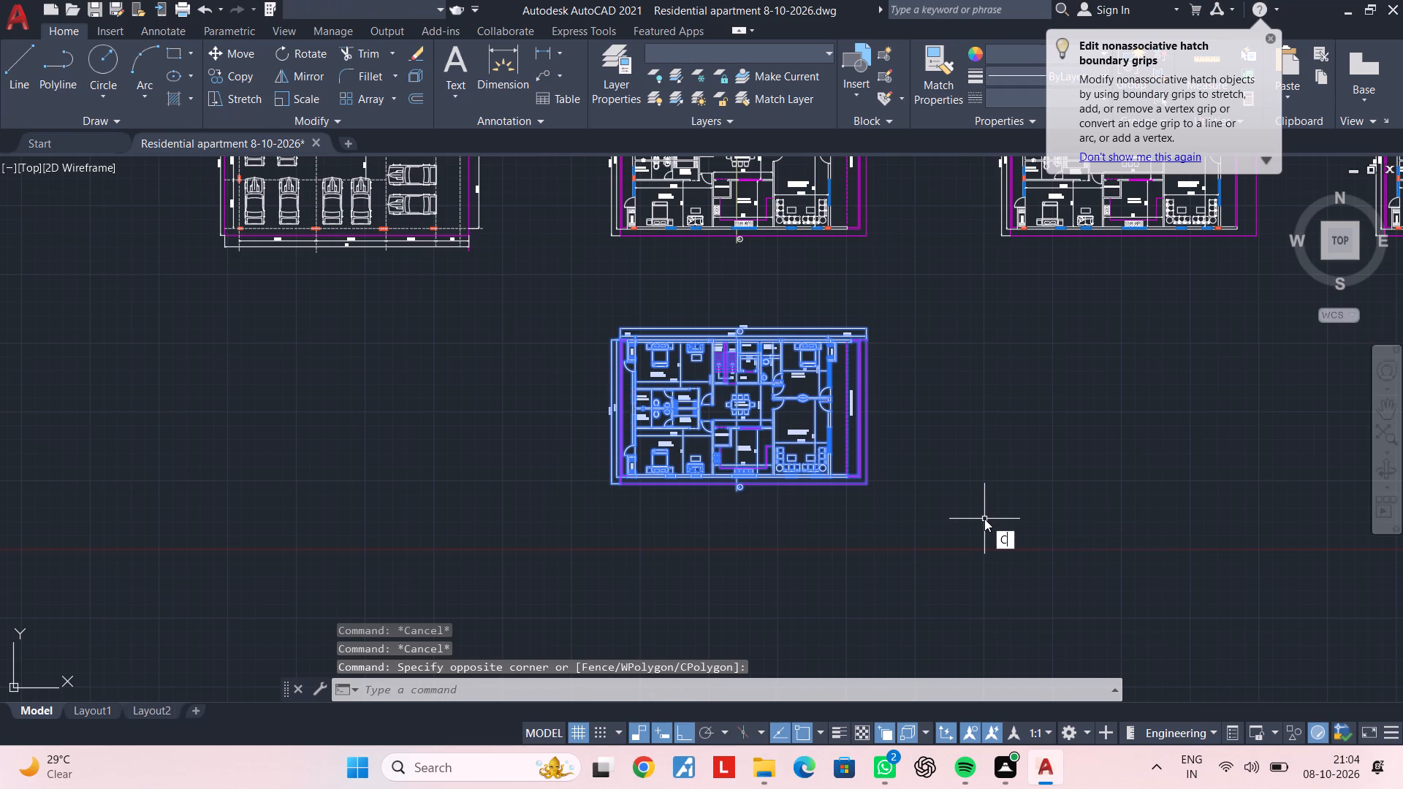
key("space")
left_click_drag(984, 518, 984, 538)
scroll(976, 602, "down", 1)
middle_click_drag(976, 602, 959, 384)
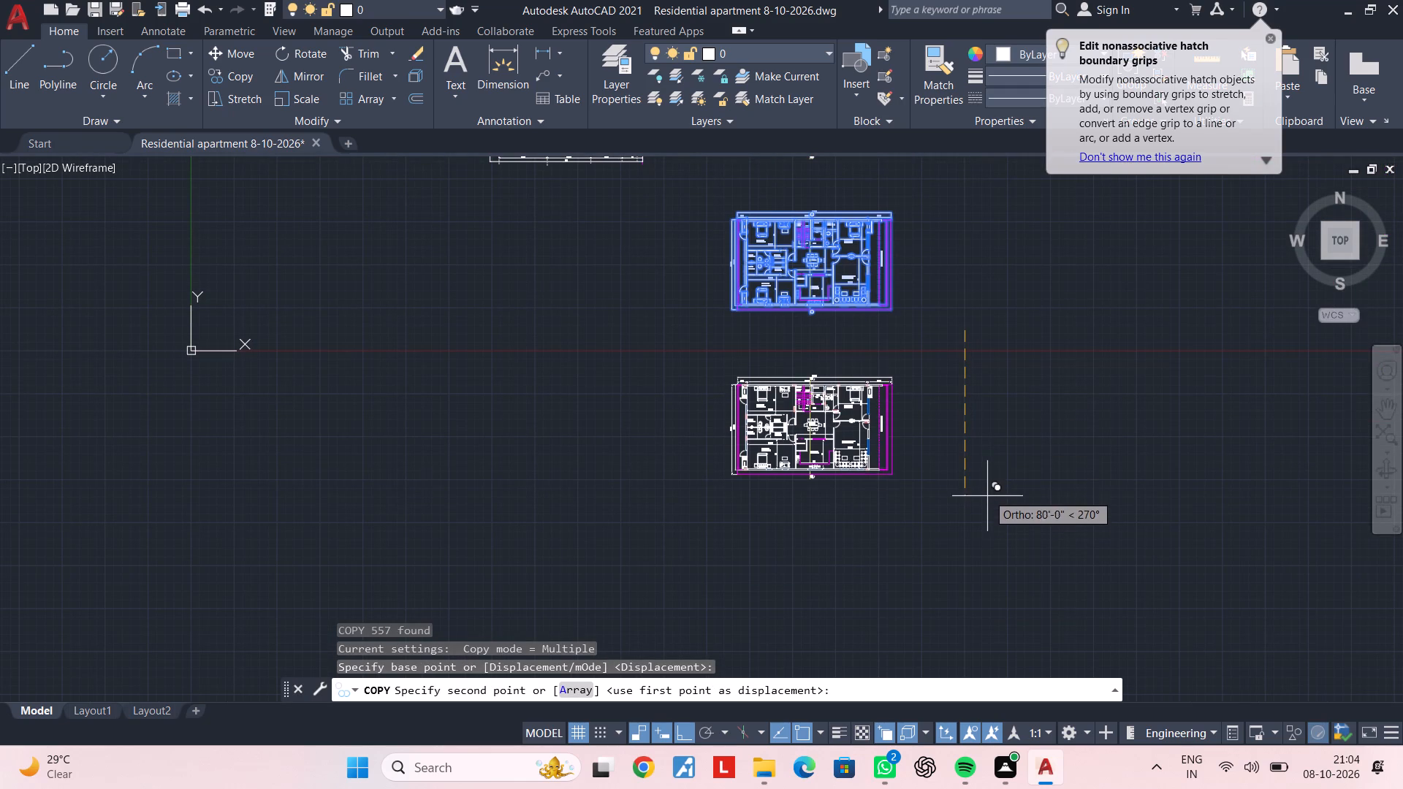
left_click(987, 477)
key("Escape")
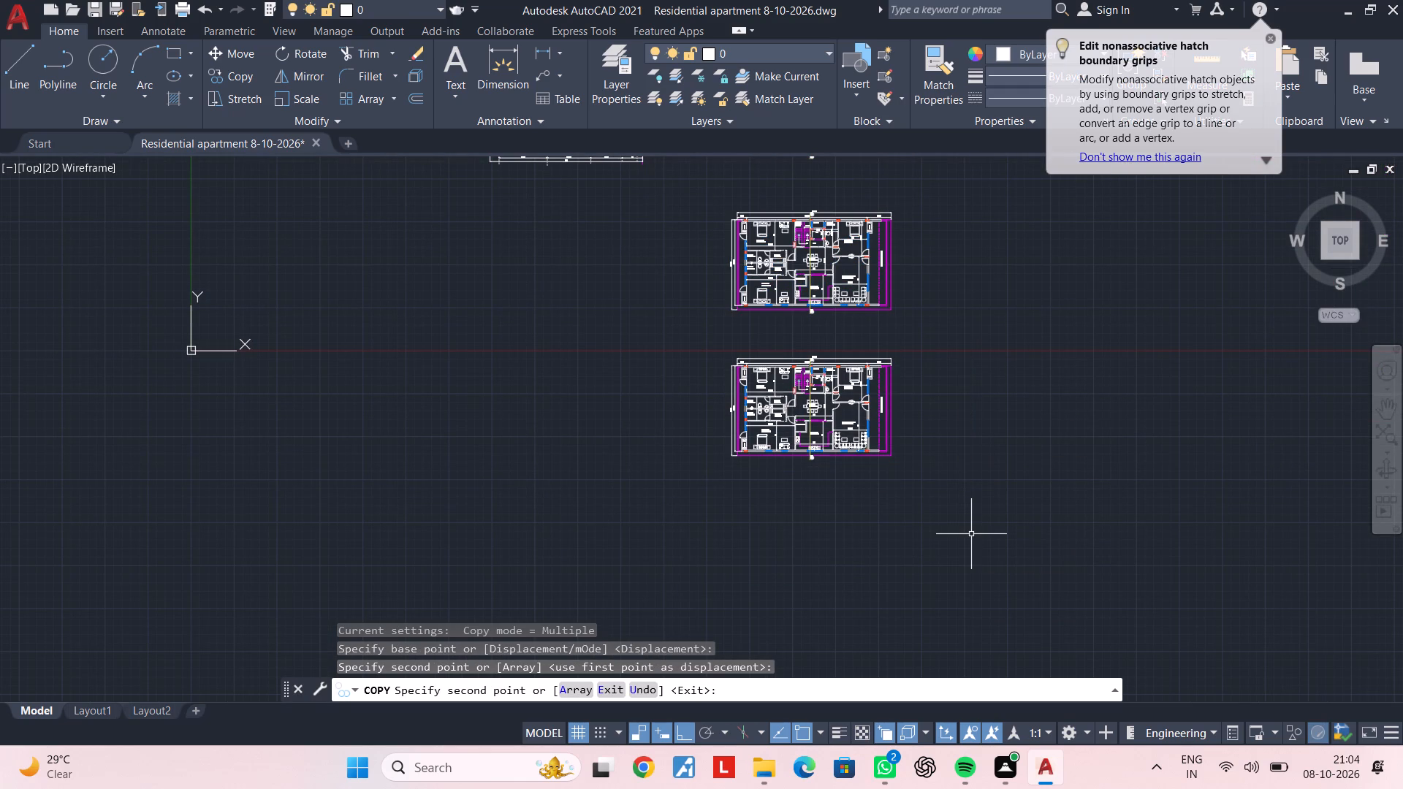
key("Escape")
Delete the middle floor plan copy, between the original row and the lowest copy.
middle_click_drag(911, 434, 912, 434)
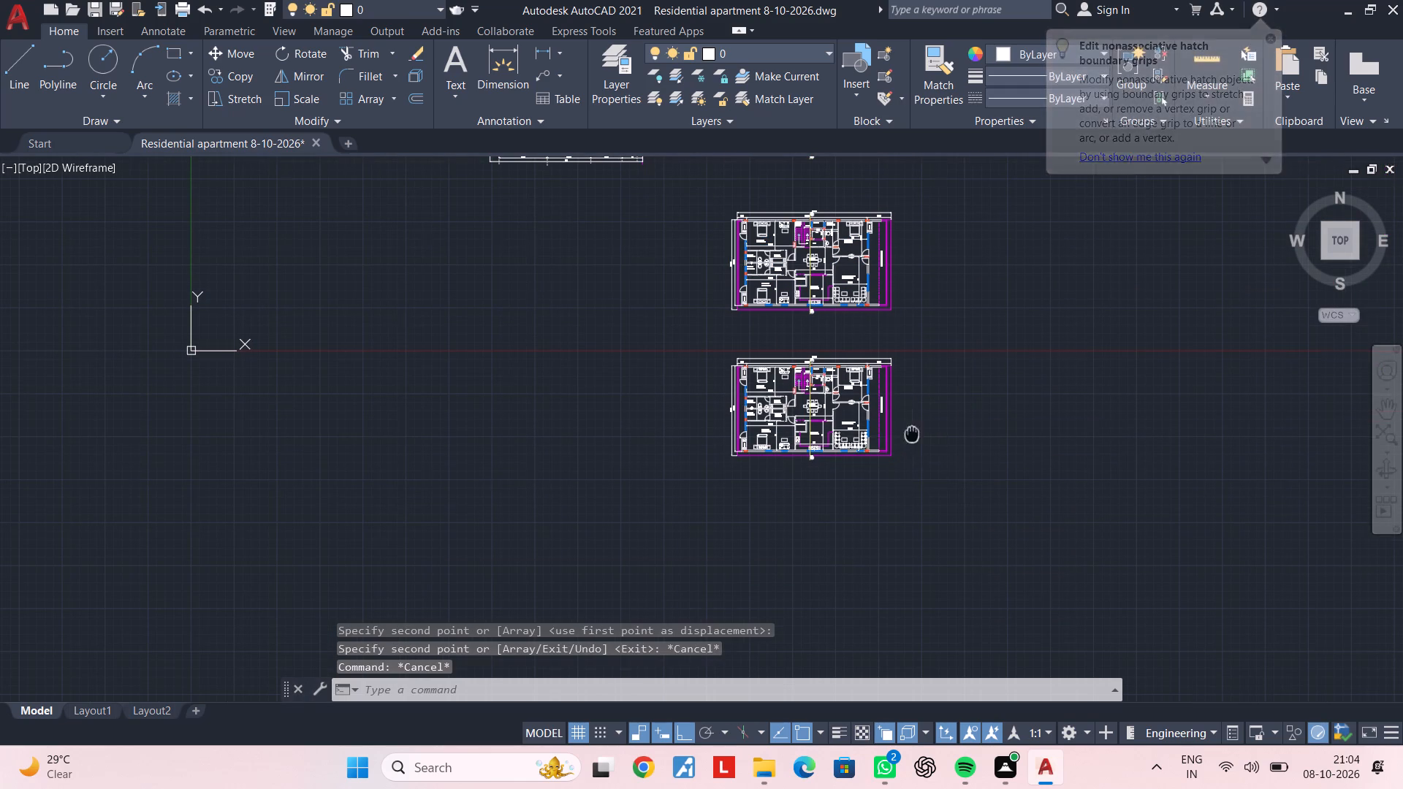
middle_click_drag(912, 434, 853, 593)
left_click(648, 343)
left_click(886, 489)
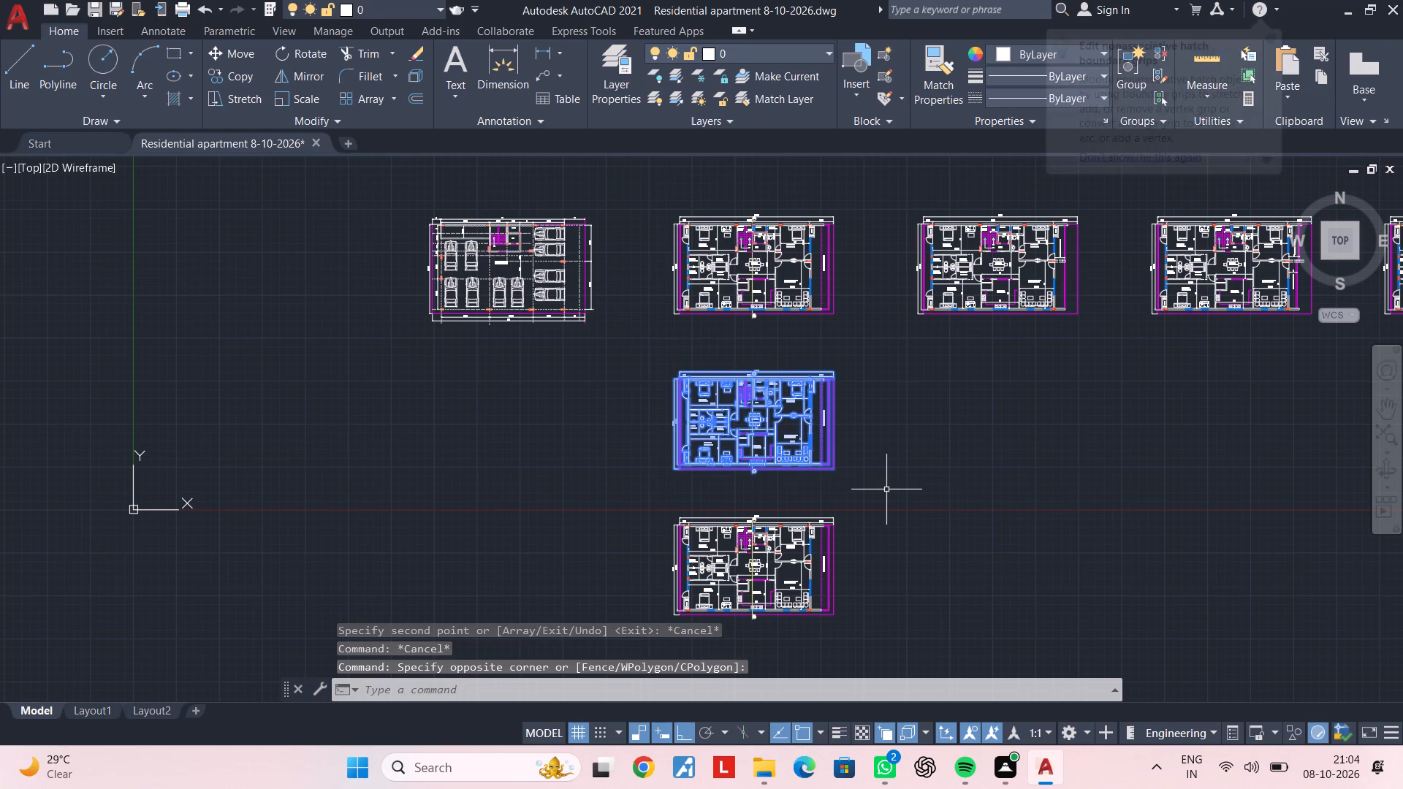
key("Delete")
middle_click_drag(887, 495, 879, 322)
key("Escape")
key("Escape")
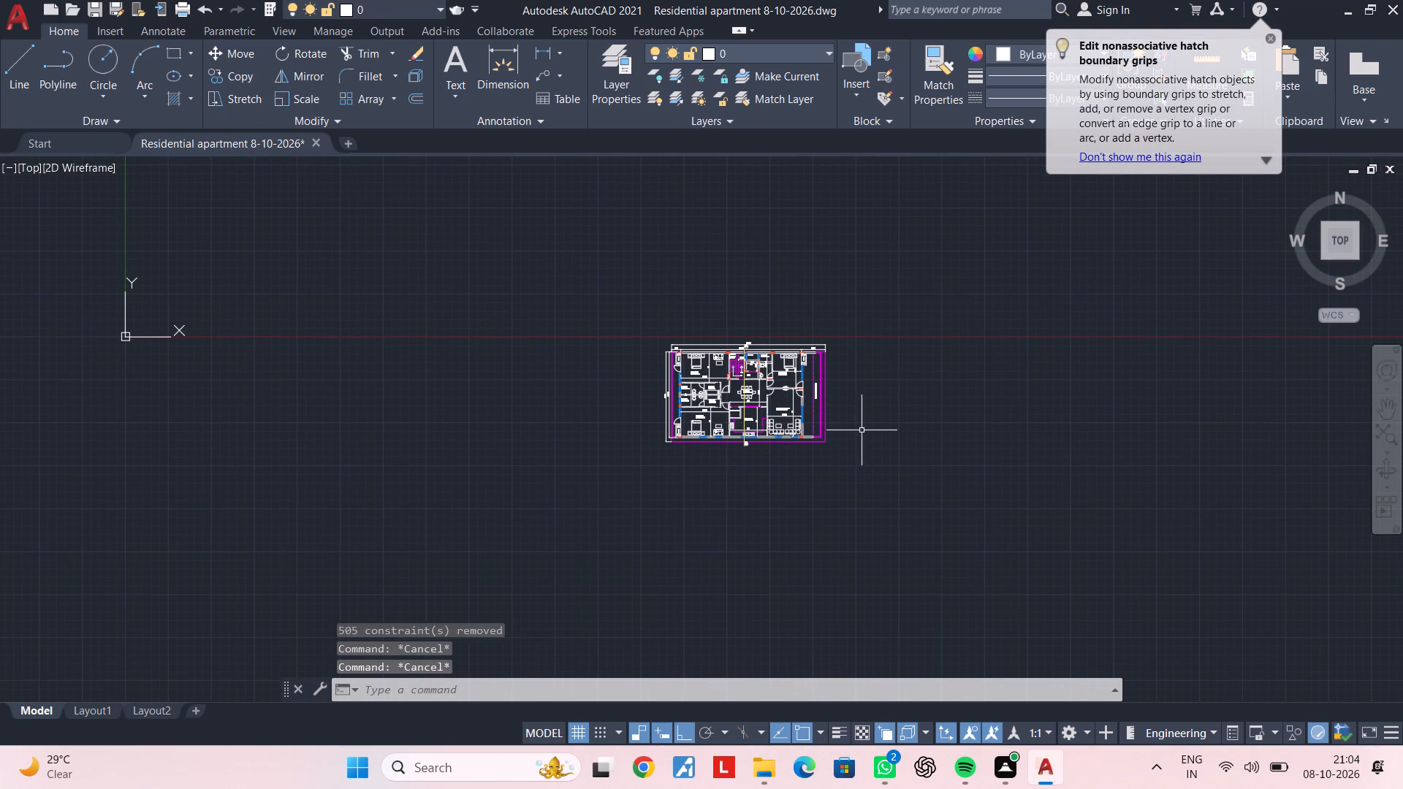
key("Escape")
key("Escape")
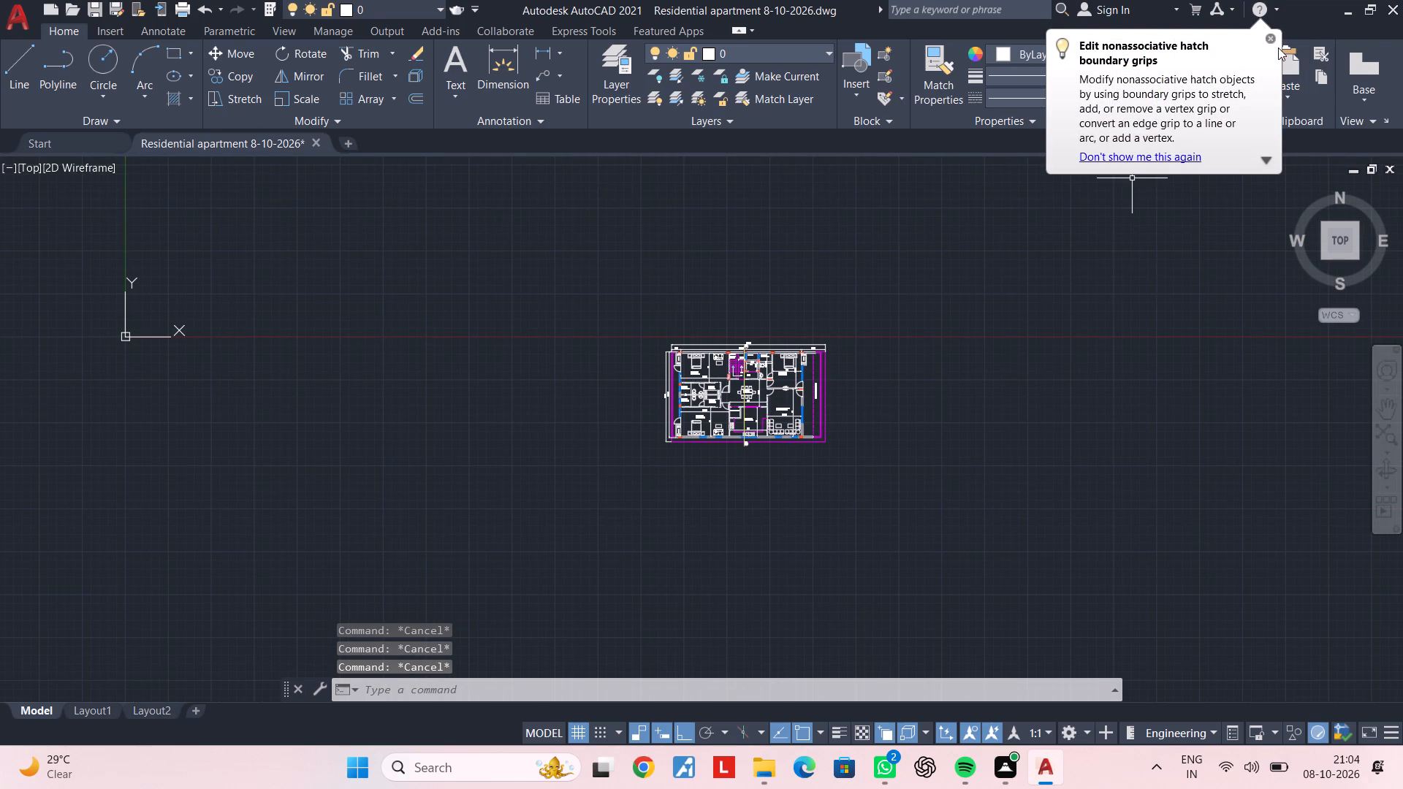
left_click(1271, 40)
key("Escape")
key("Escape")
key("Escape")
Rotate the remaining floor plan copy 90° clockwise so its balcony faces down and section line A runs horizontally.
left_click(628, 280)
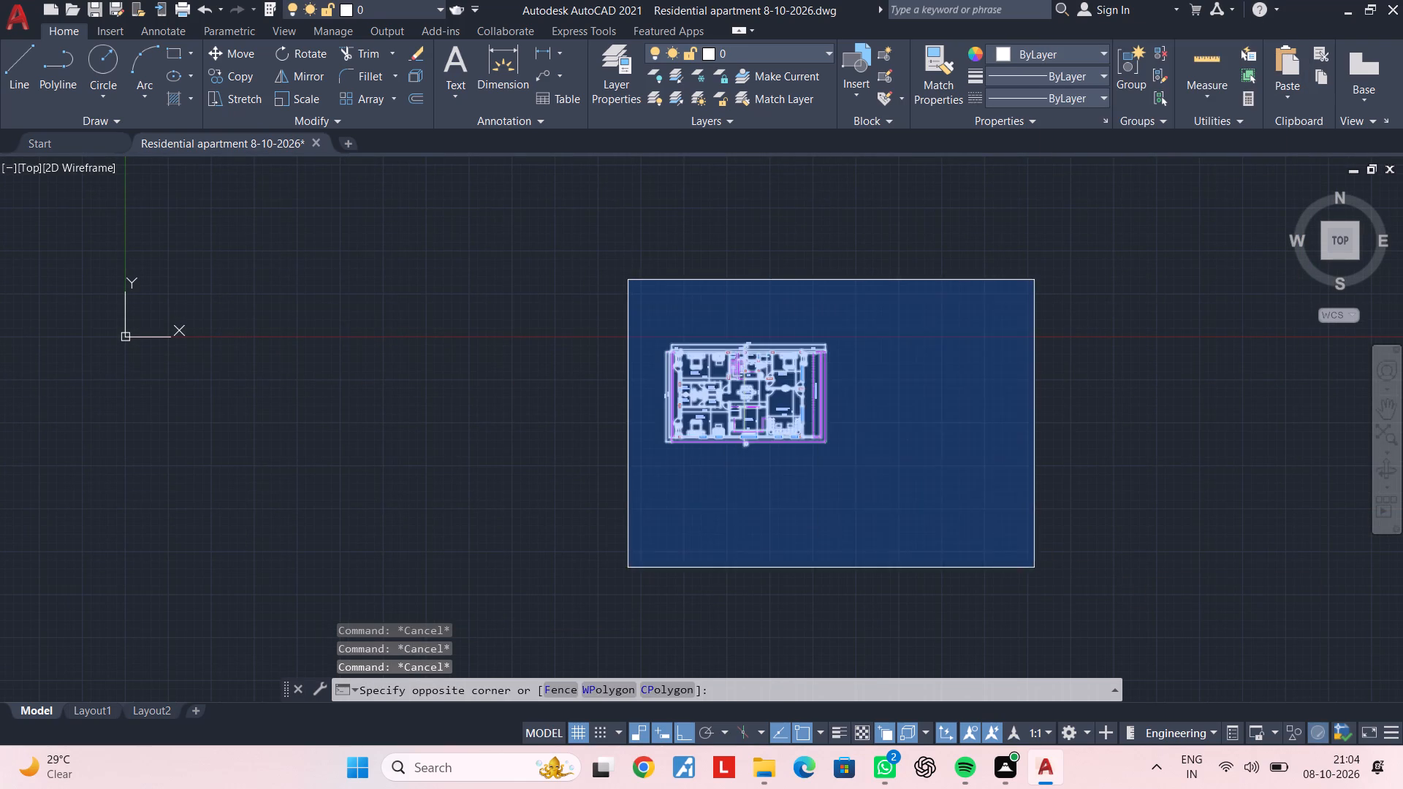
left_click(1034, 568)
type("RO")
key("space")
scroll(865, 425, "up", 1)
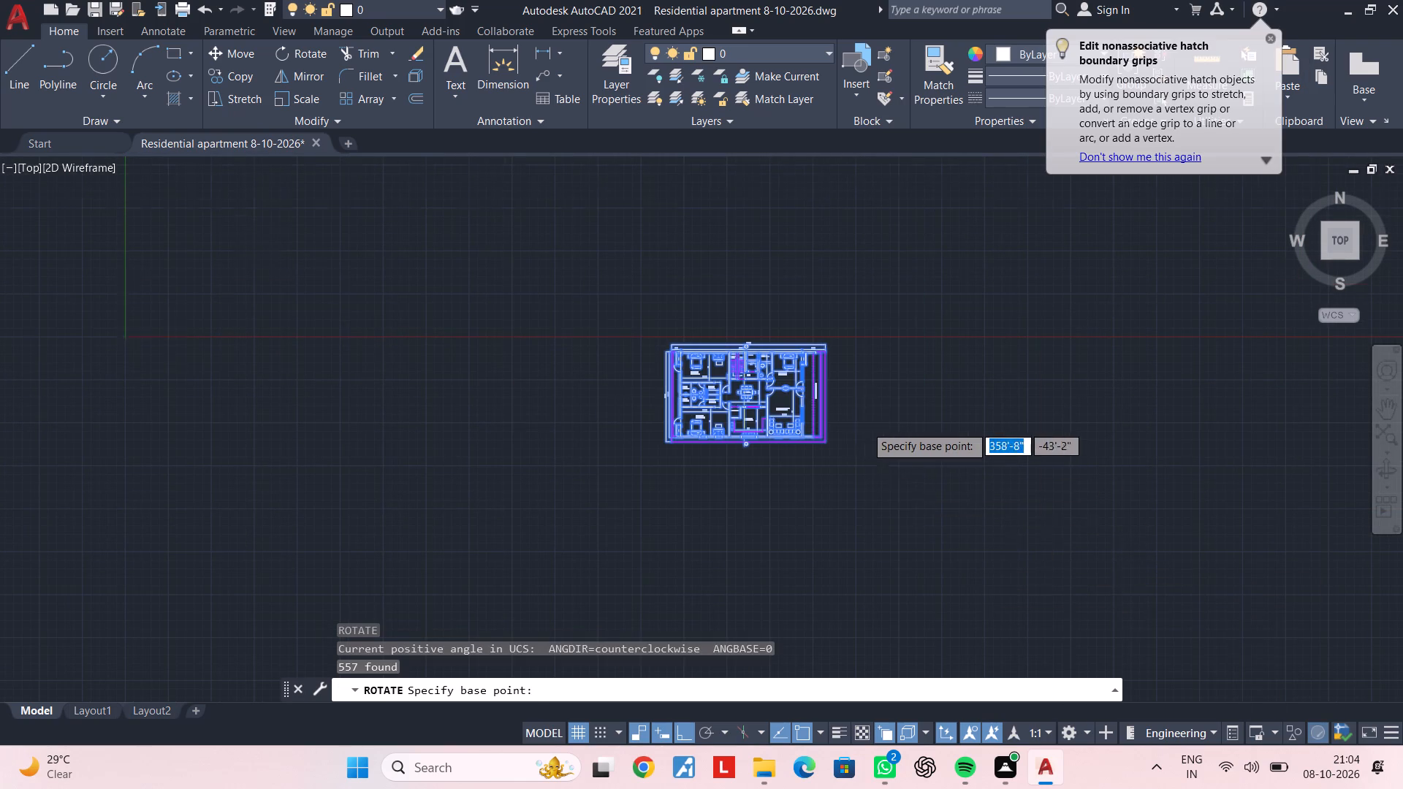
scroll(865, 425, "up", 2)
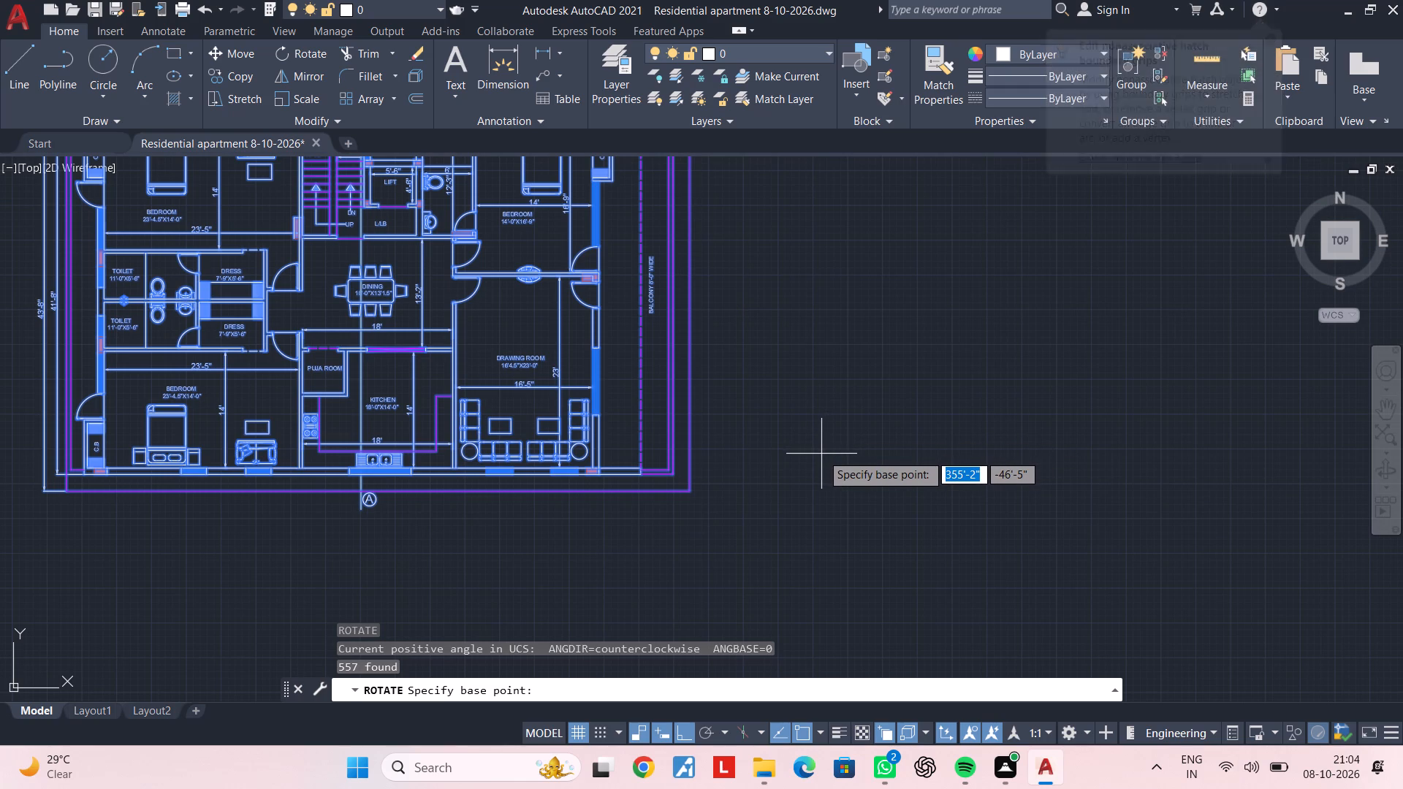
scroll(821, 461, "down", 2)
left_click(816, 468)
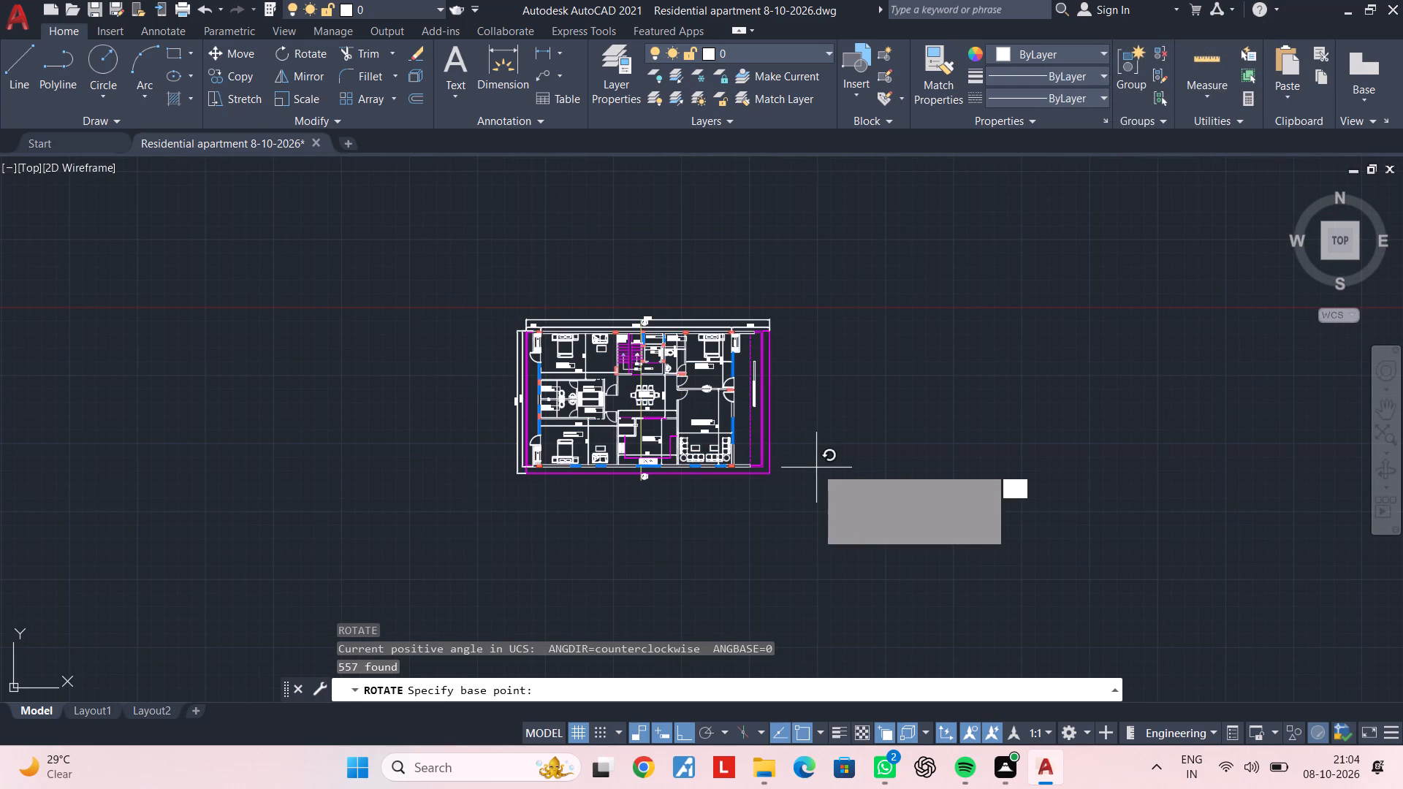
left_click(788, 340)
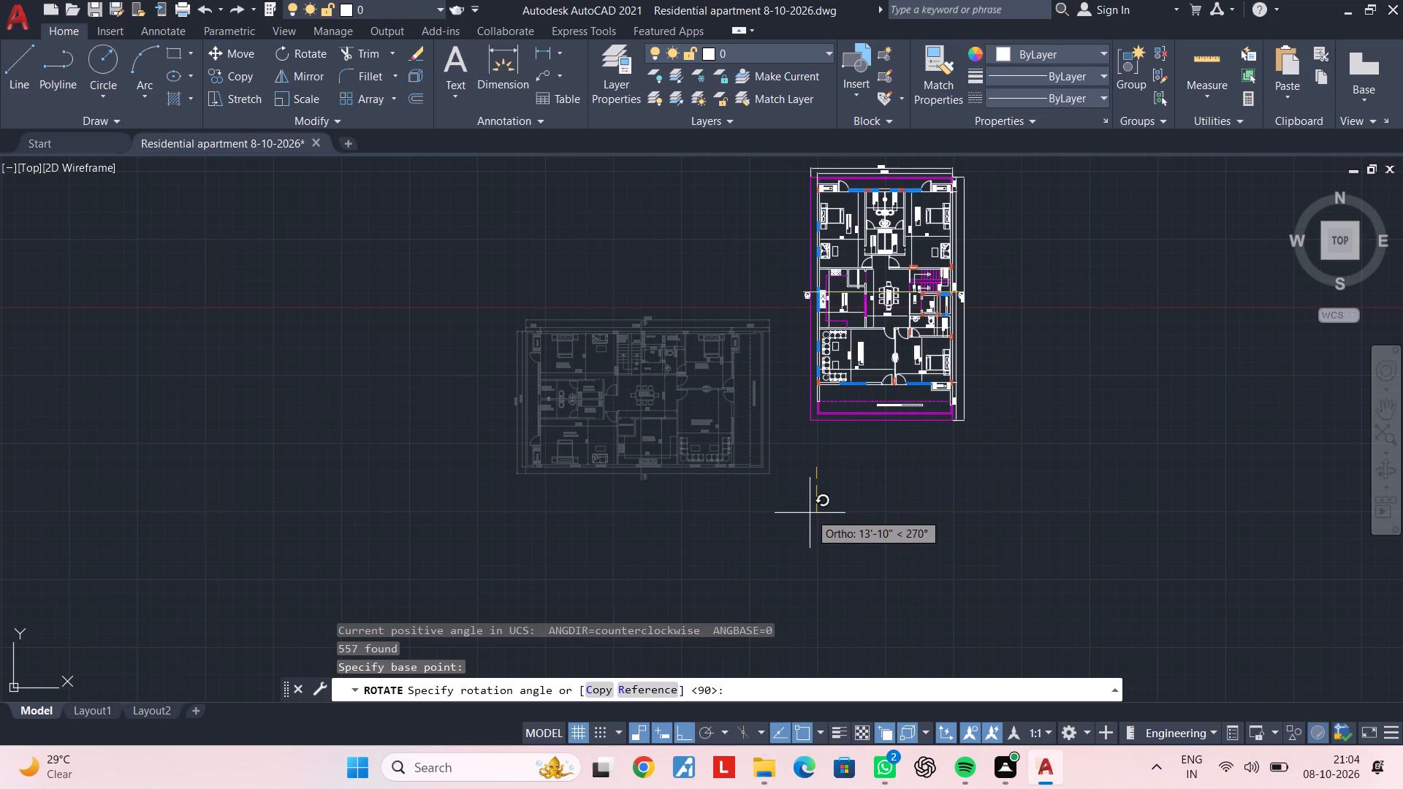
left_click(810, 513)
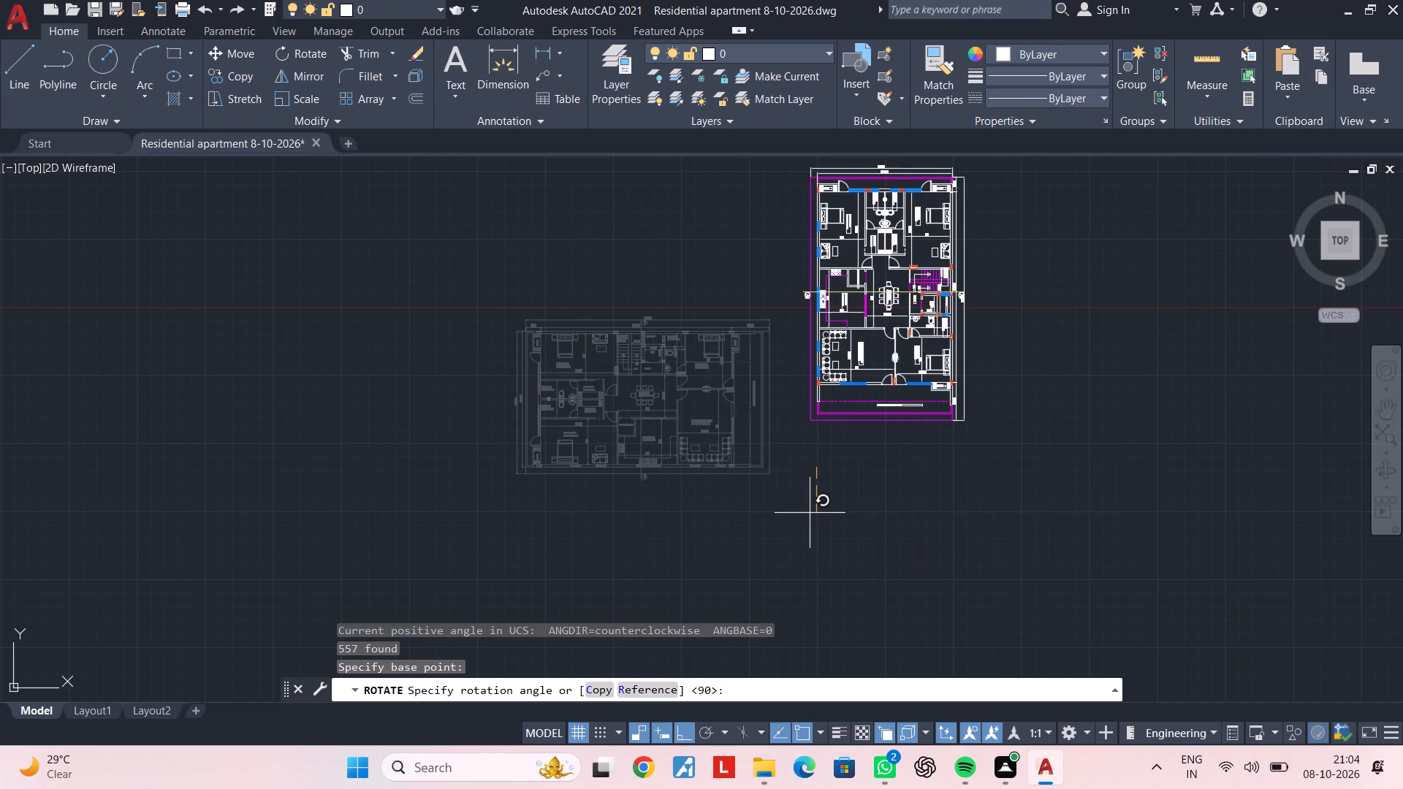
Examine the rotated plan around section line A, including the kitchen, dining, stair, lift, drawing room, bedroom and balcony.
scroll(851, 322, "up", 3)
middle_click_drag(885, 299, 821, 432)
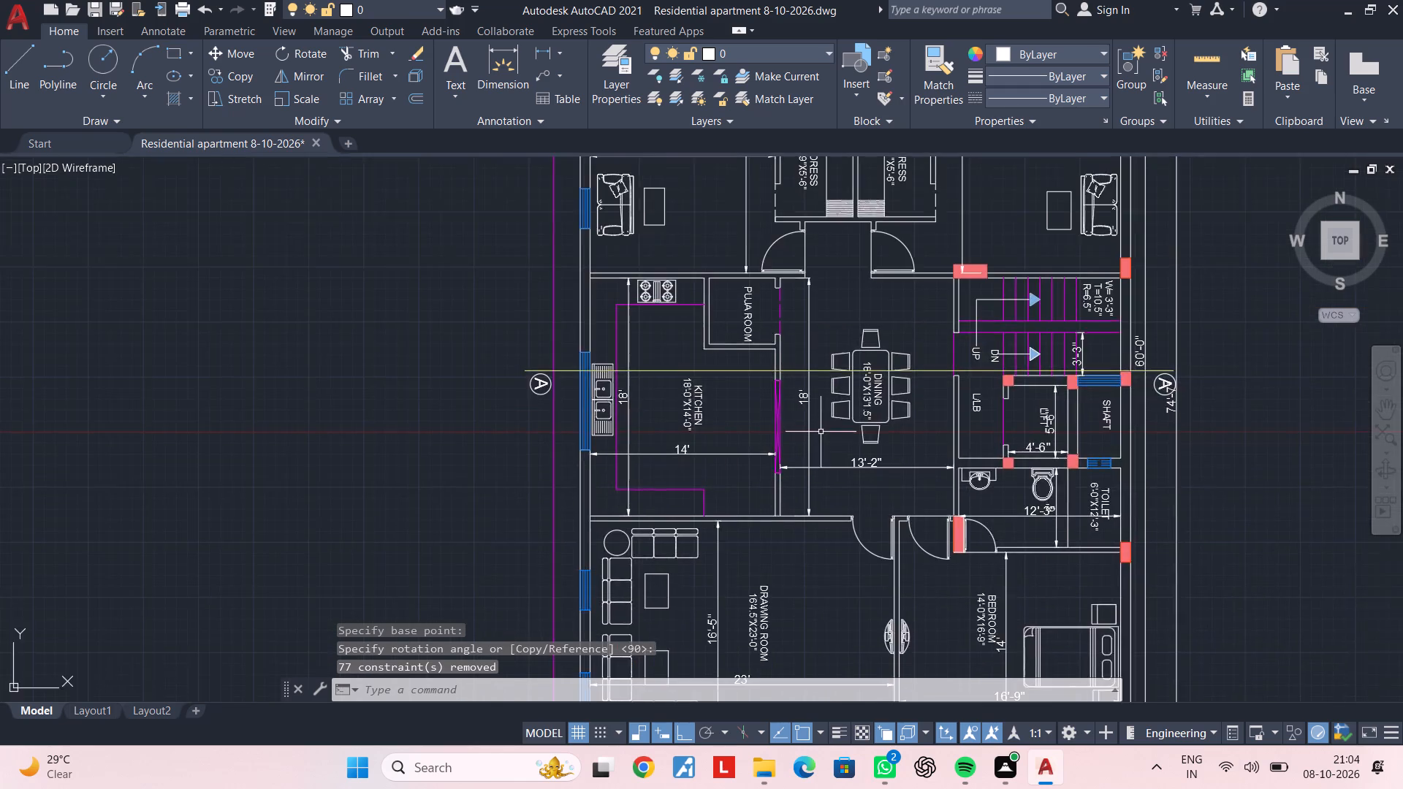
scroll(821, 429, "down", 4)
scroll(790, 392, "up", 2)
middle_click_drag(955, 459, 815, 416)
scroll(808, 422, "up", 2)
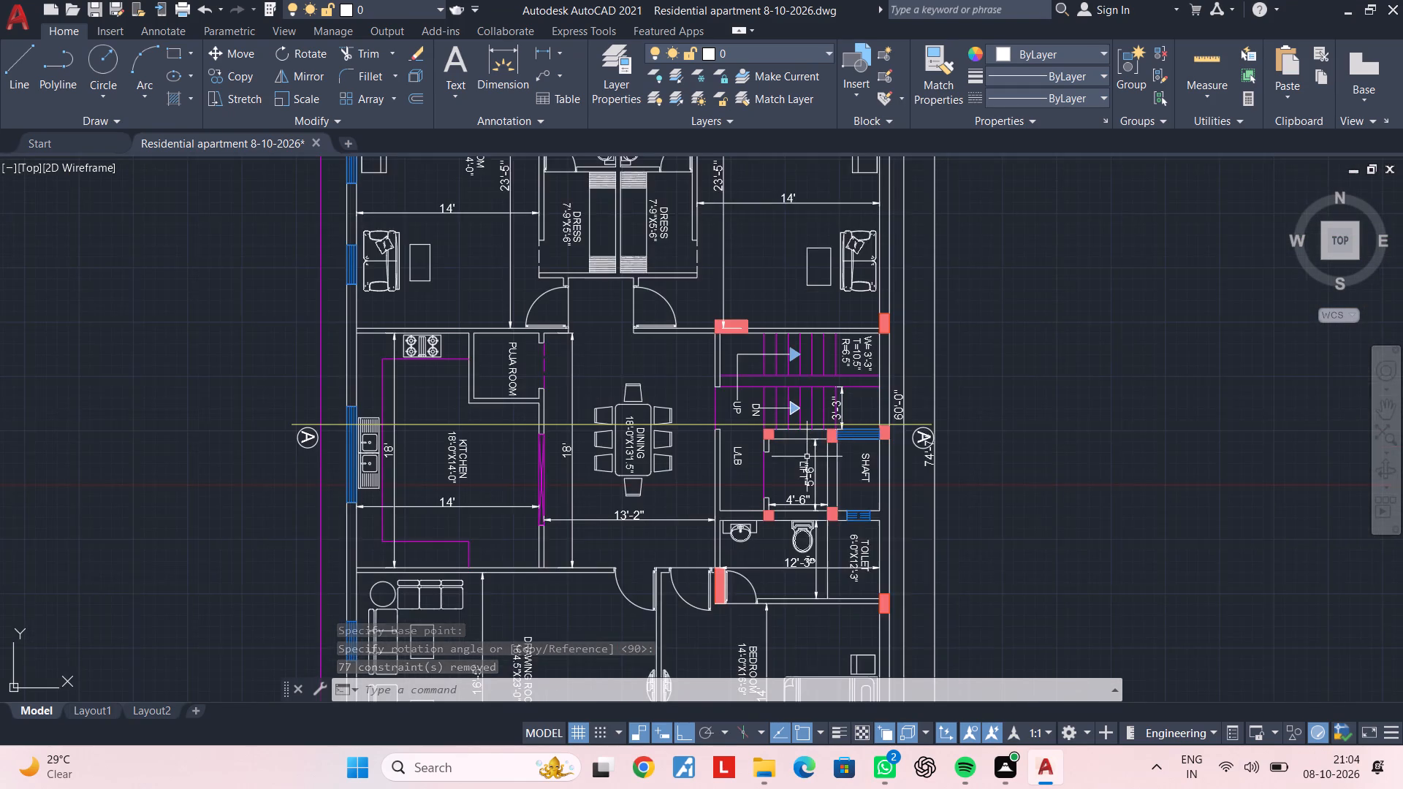
middle_click_drag(807, 457, 771, 348)
middle_click_drag(776, 422, 783, 368)
middle_click_drag(770, 422, 804, 357)
middle_click_drag(781, 441, 829, 402)
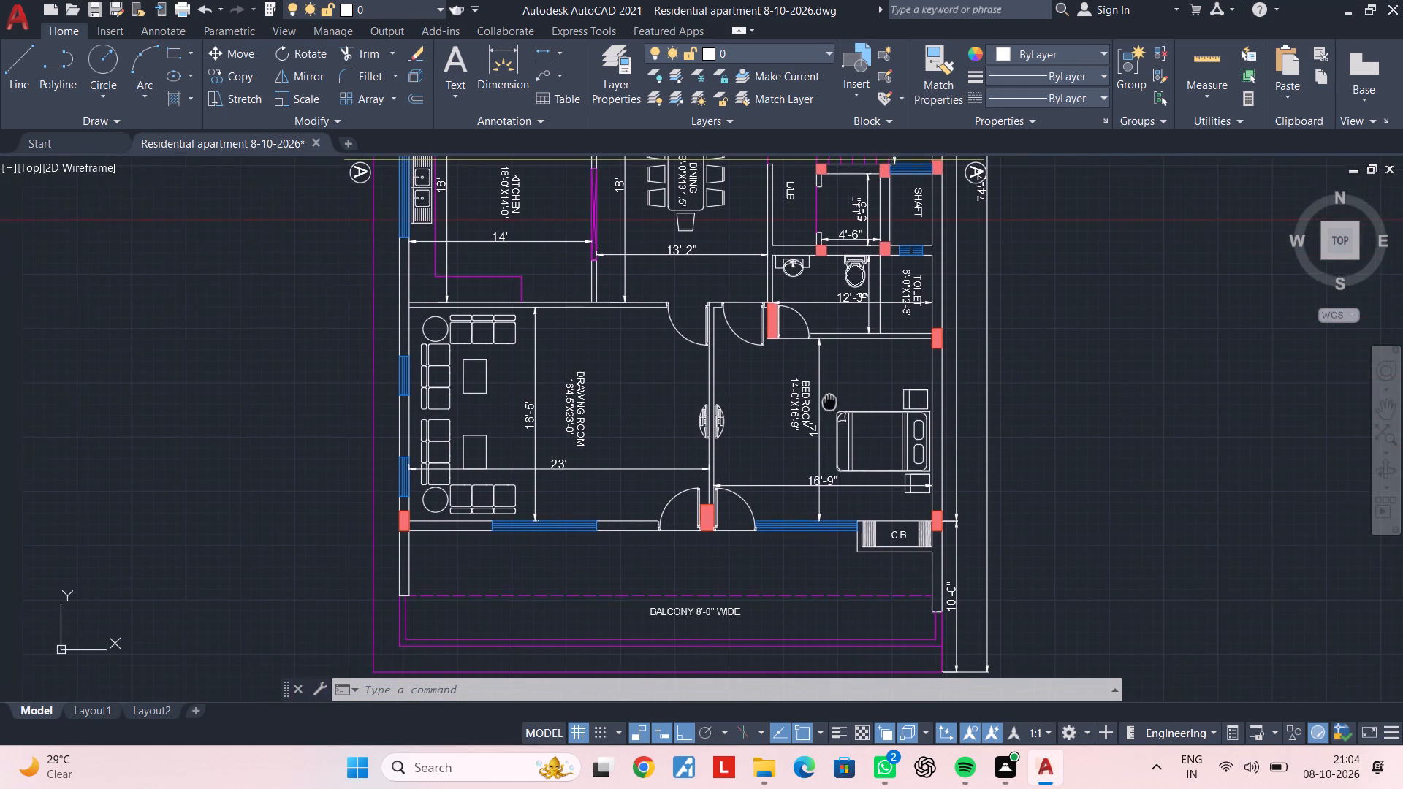
middle_click_drag(775, 433, 795, 411)
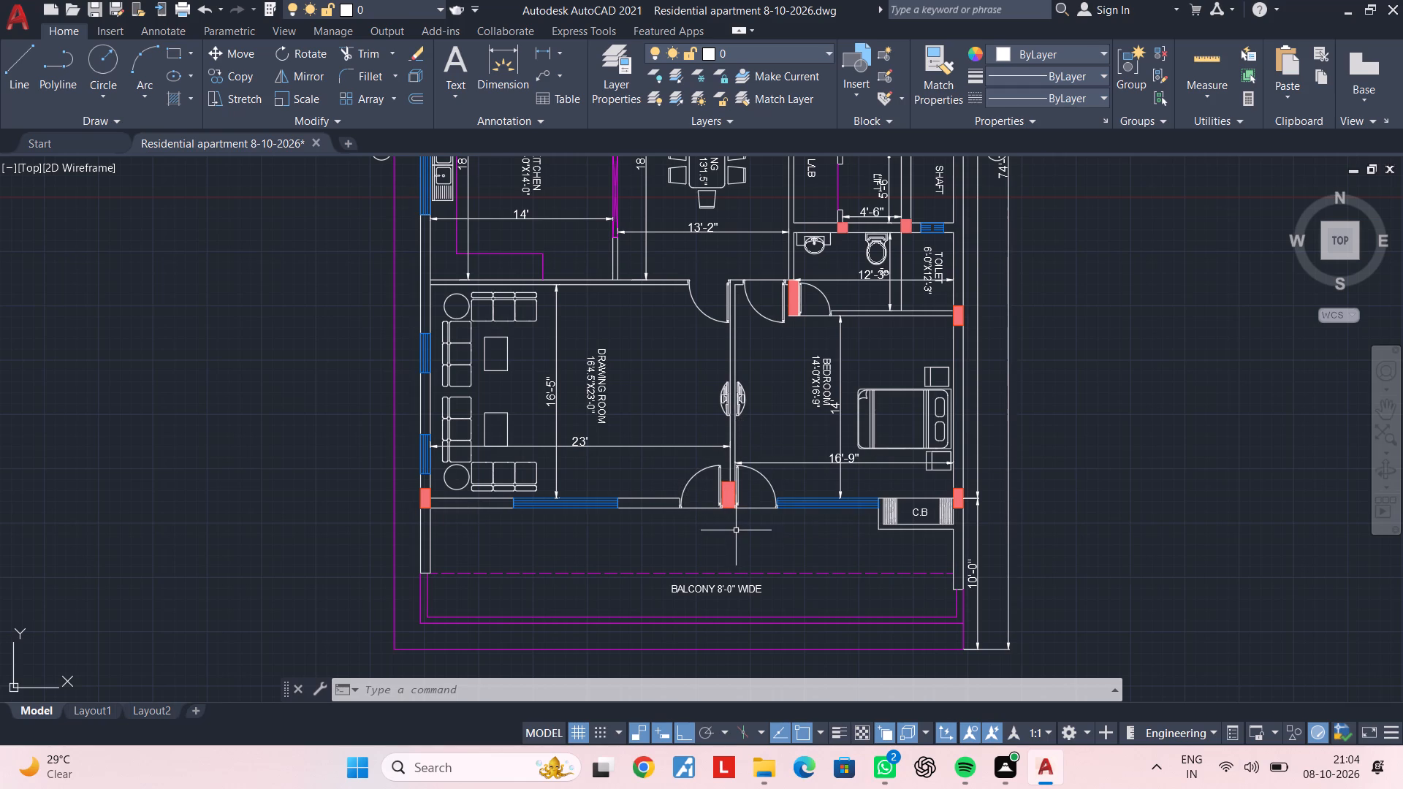
middle_click_drag(734, 527, 708, 435)
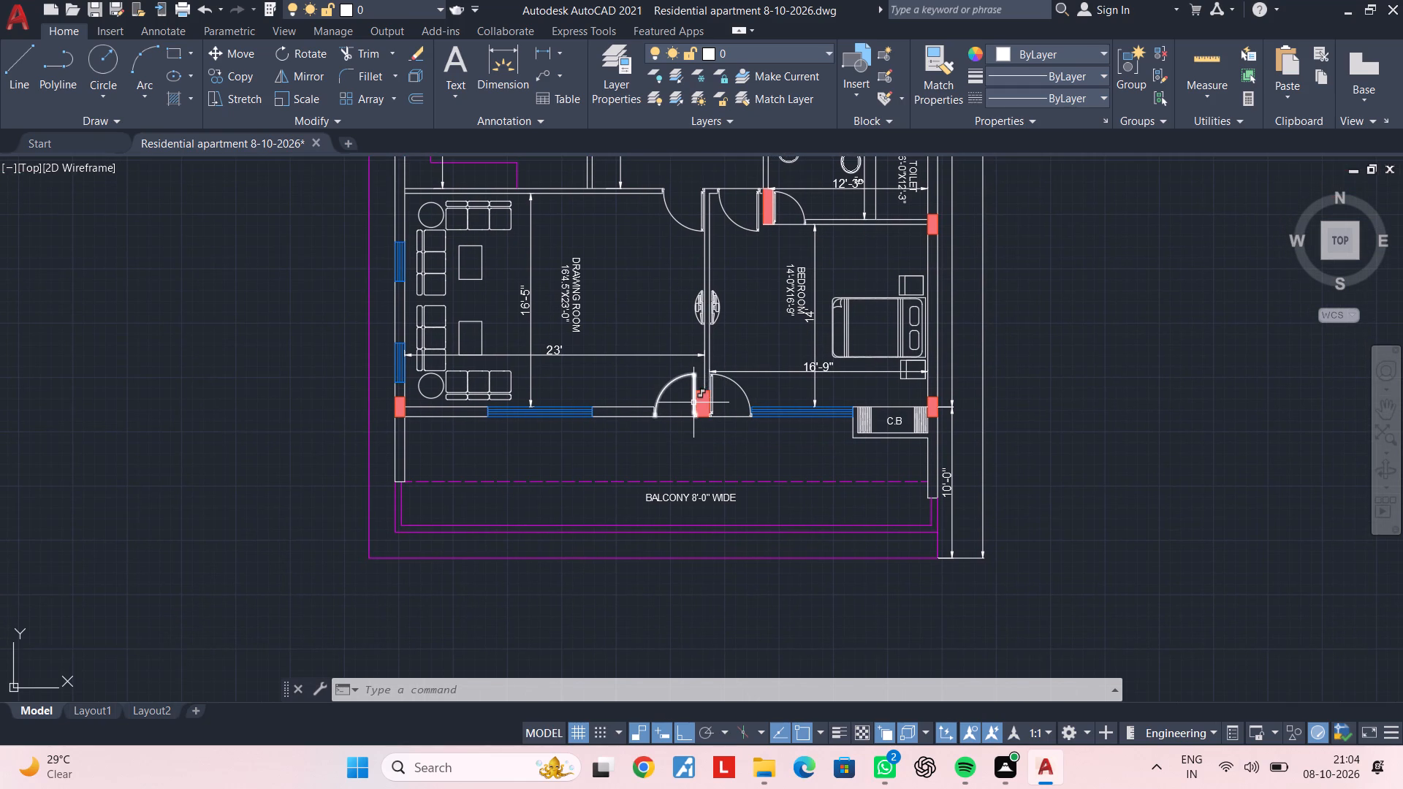
middle_click_drag(689, 373, 655, 565)
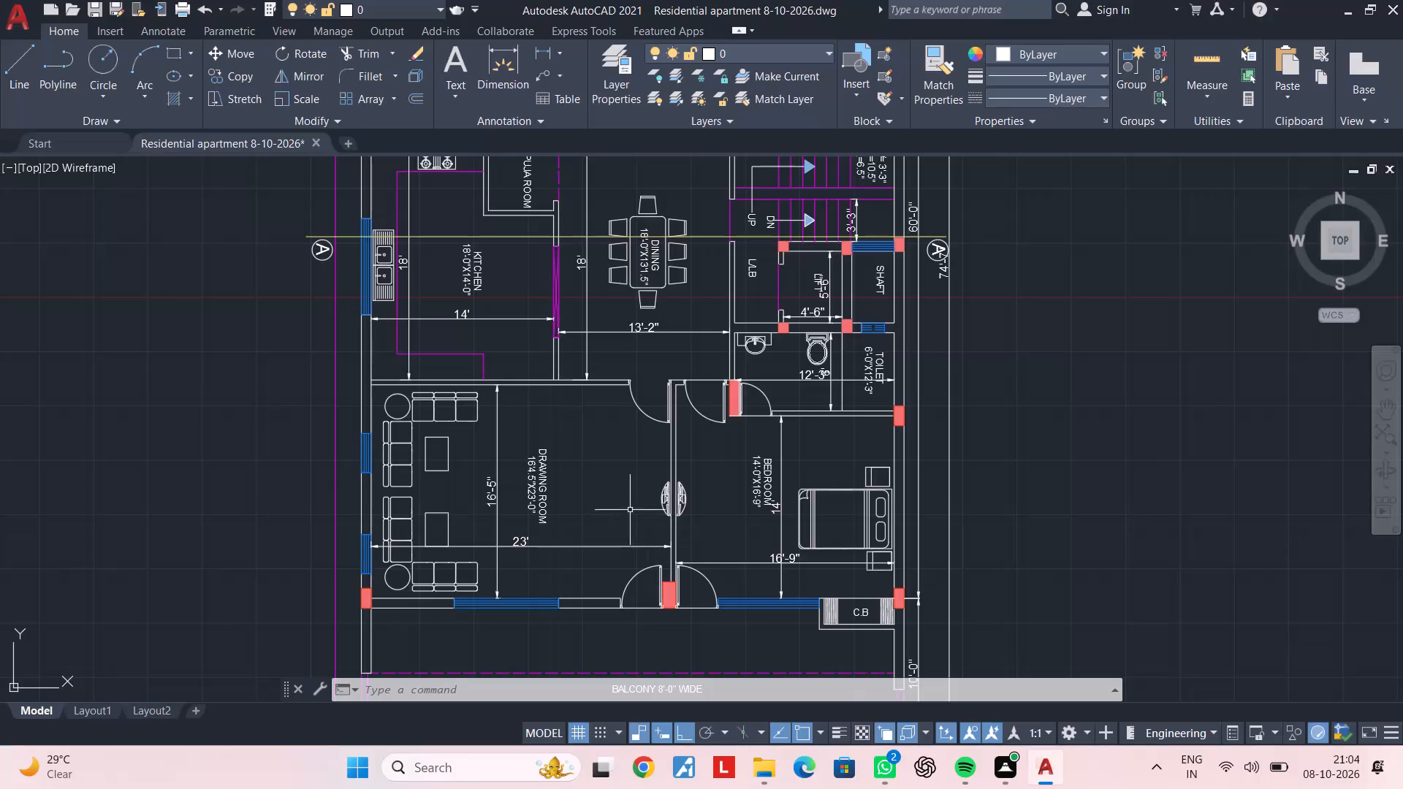
middle_click_drag(628, 503, 629, 528)
middle_click_drag(603, 525, 633, 513)
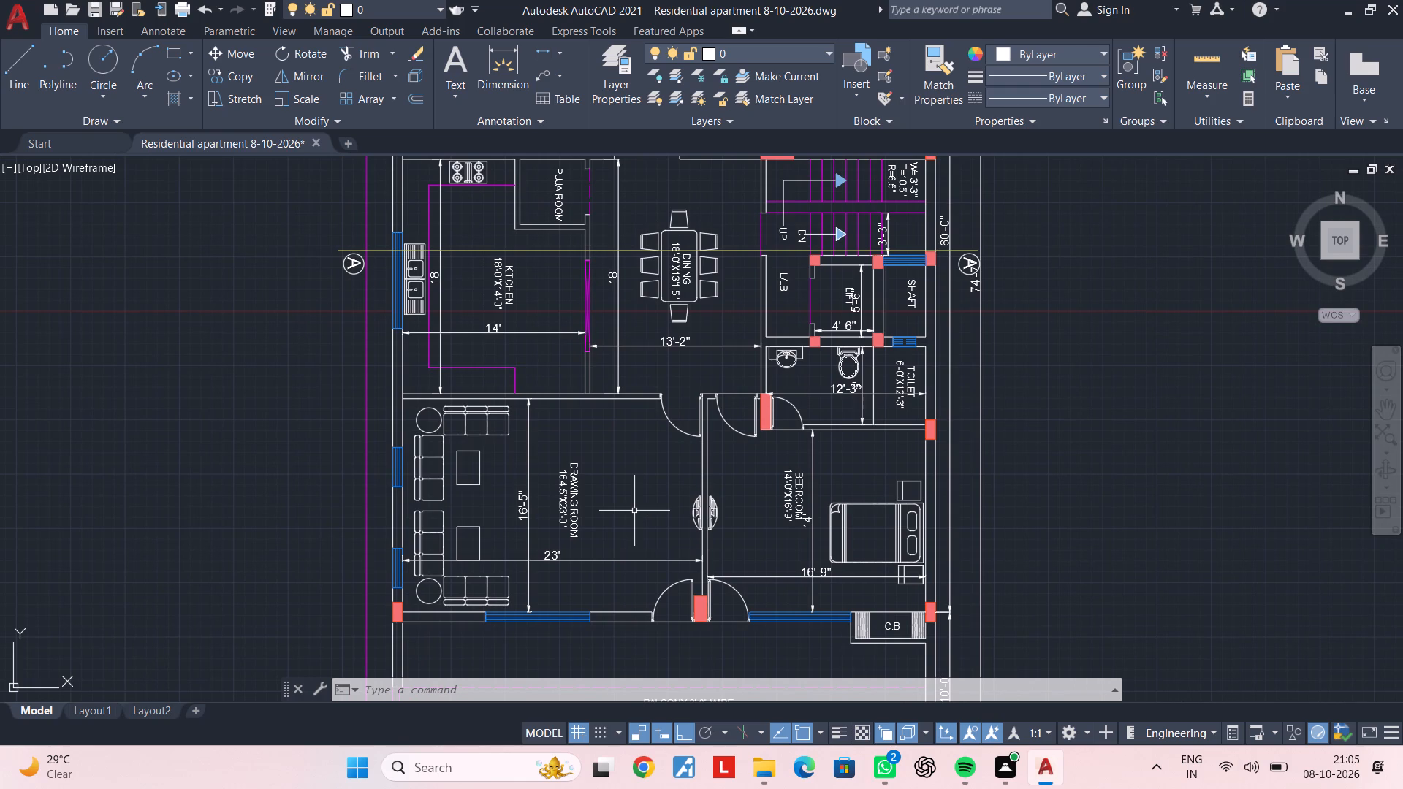
Draw vertical construction lines through both faces of the kitchen-side outer wall, using its corners at the balcony end.
scroll(634, 511, "down", 2)
middle_click_drag(635, 510, 640, 421)
key("Escape")
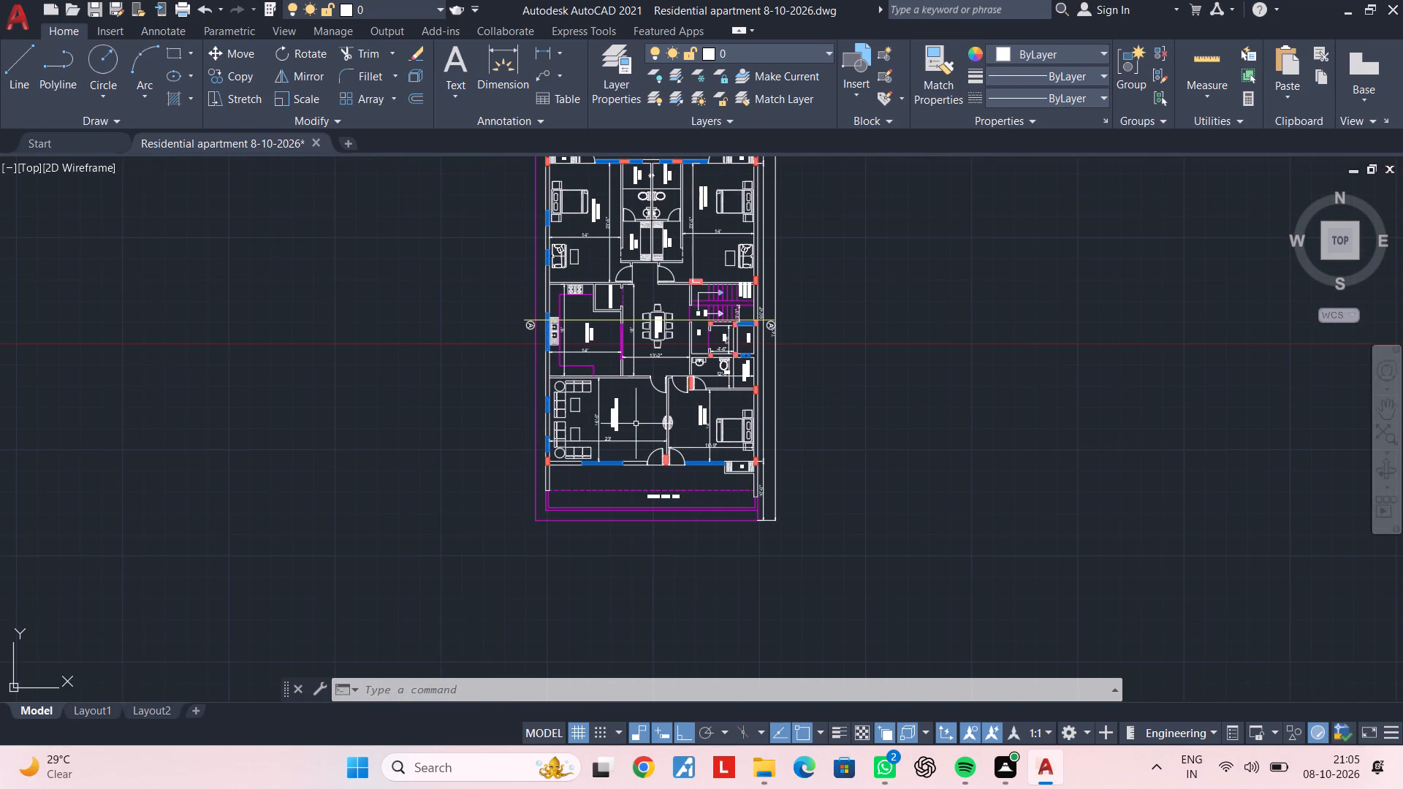
key("Escape")
key("x")
type("L")
key("space")
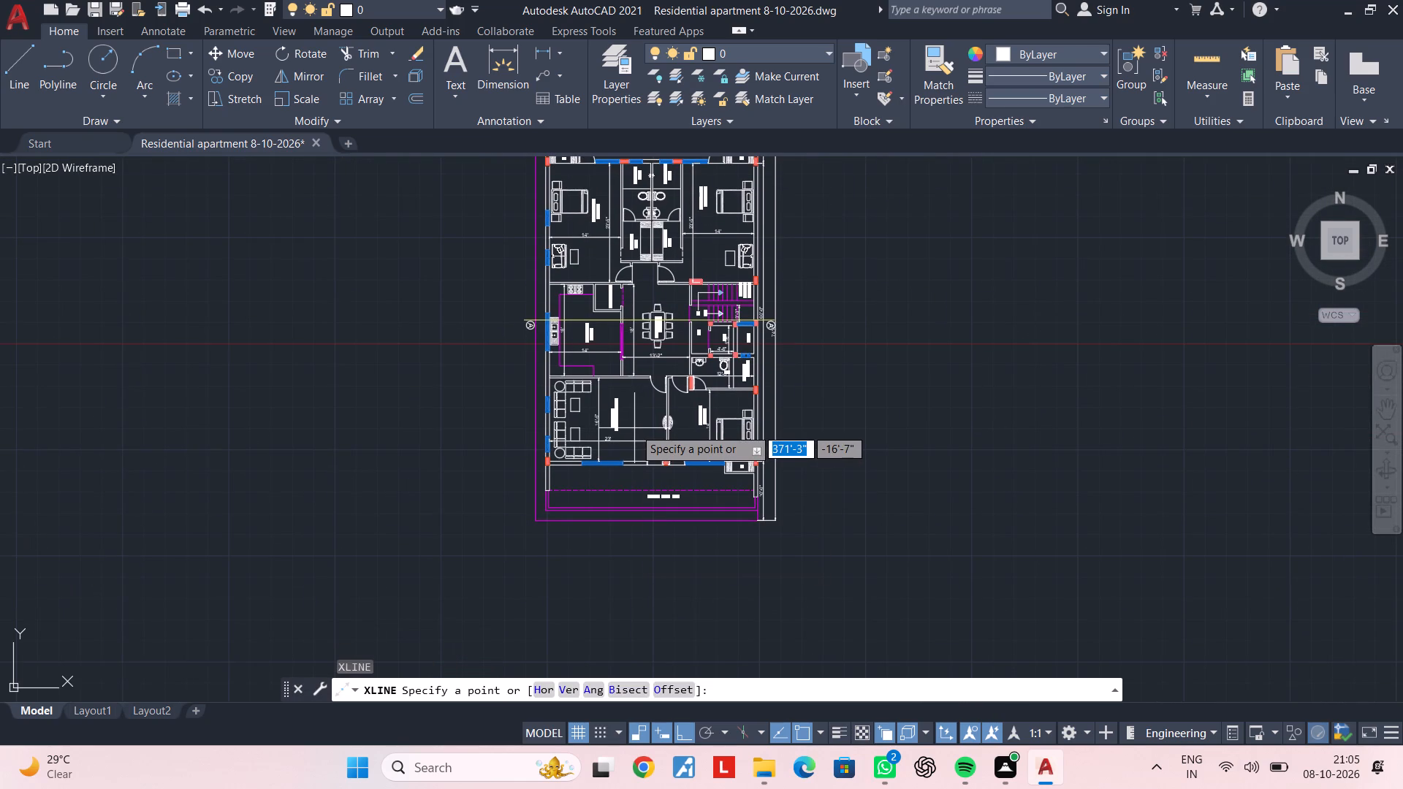
type("V")
key("space")
scroll(542, 506, "up", 3)
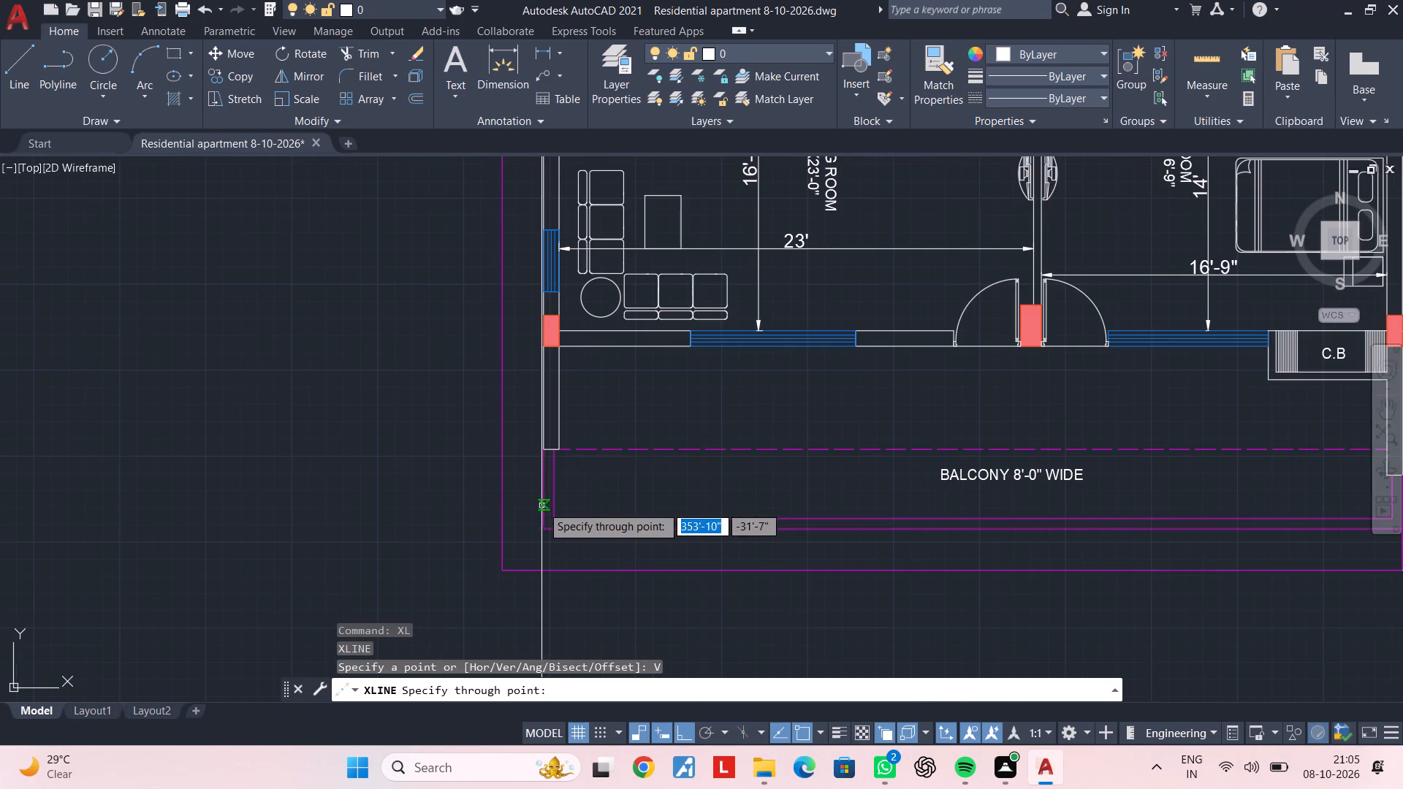
scroll(549, 449, "up", 2)
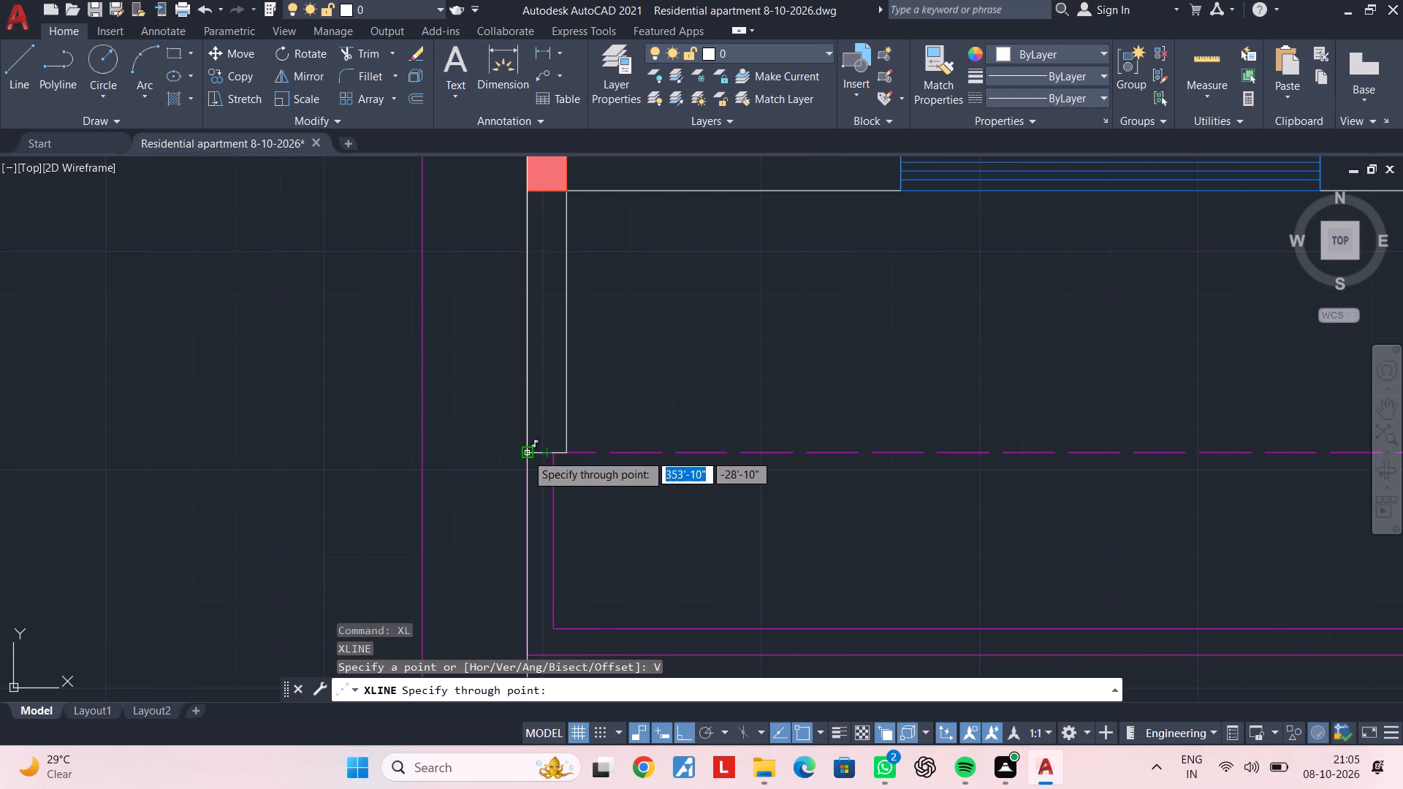
left_click(532, 452)
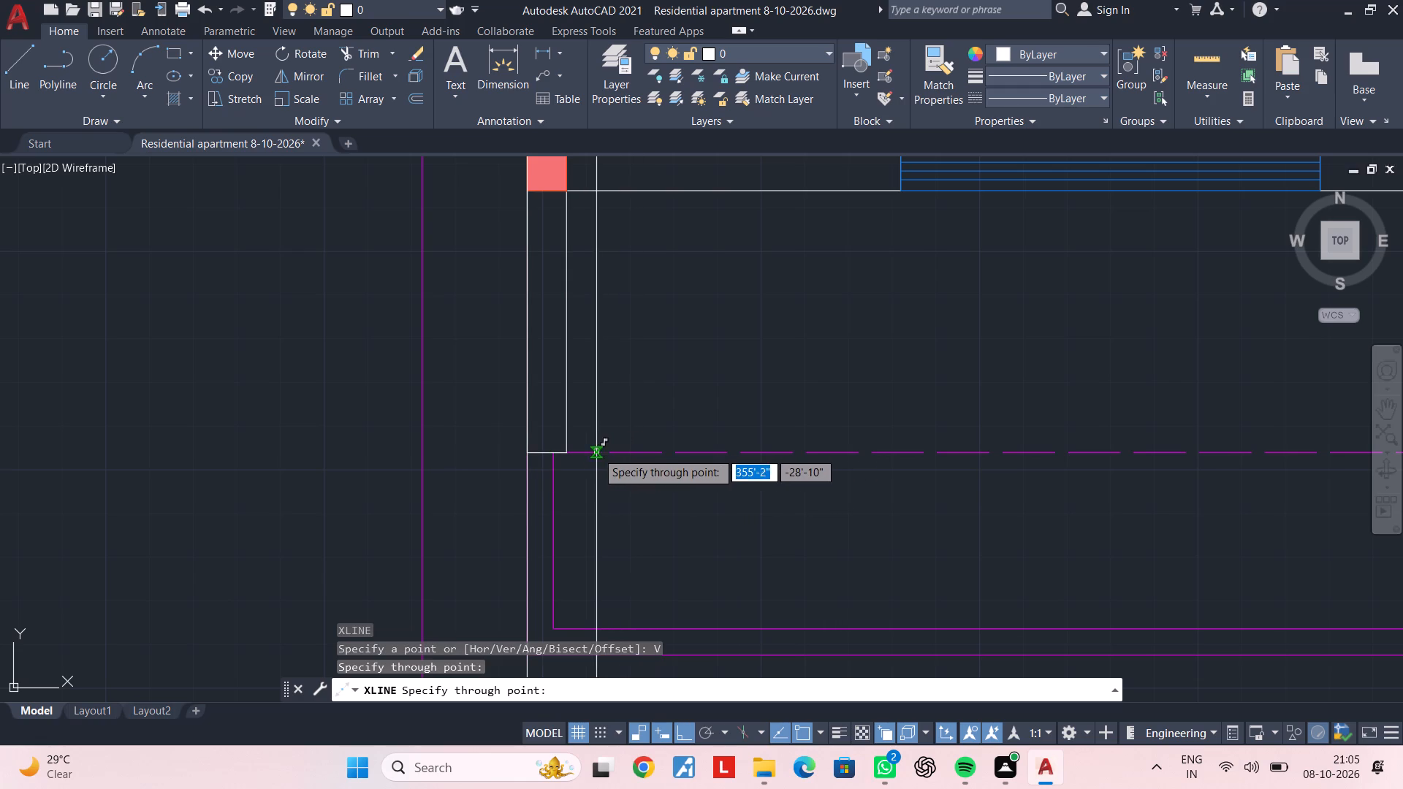
left_click(570, 452)
scroll(739, 445, "up", 1)
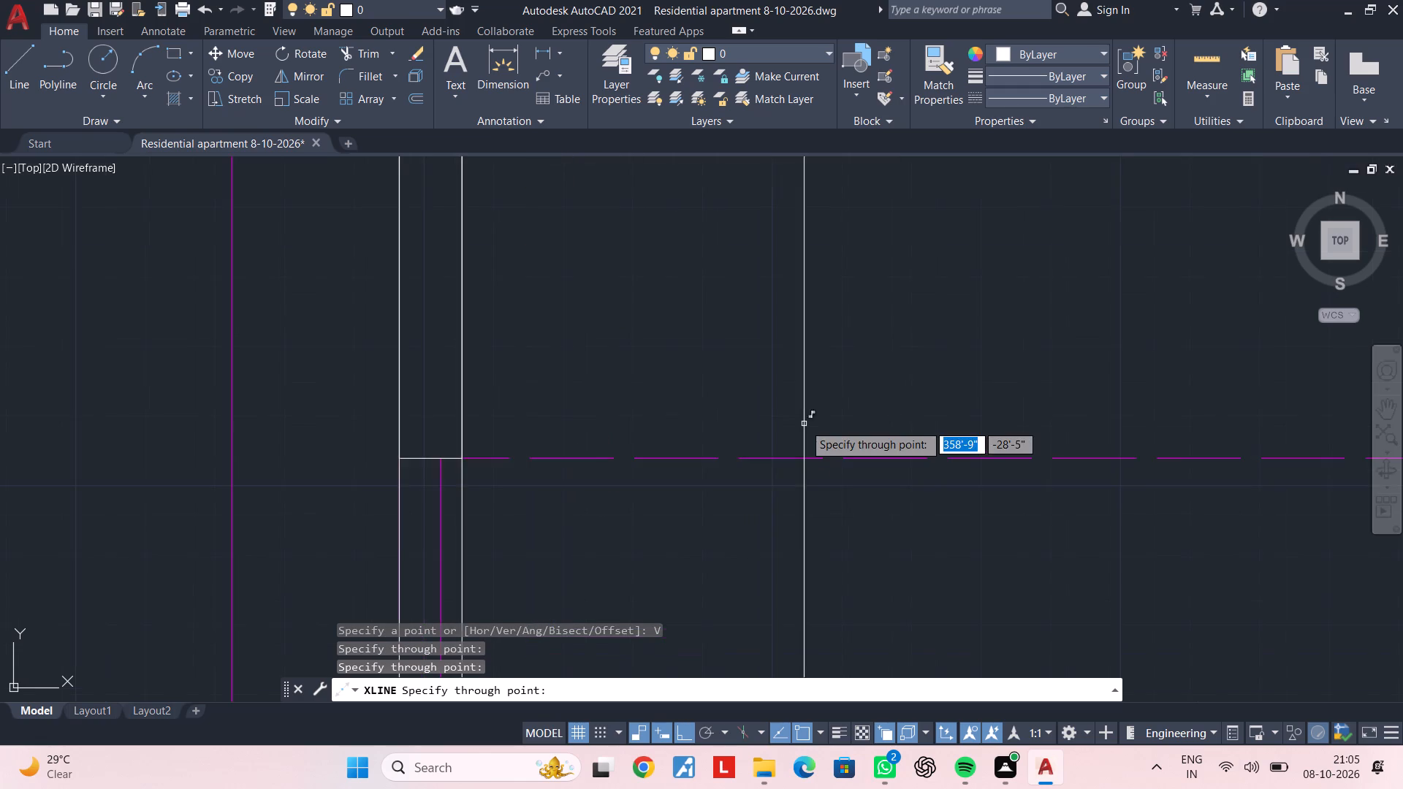
Draw vertical construction lines through both faces of the kitchen–dining wall, using its corners at the drawing room wall.
scroll(792, 421, "down", 3)
middle_click_drag(801, 393, 720, 563)
scroll(780, 451, "down", 2)
middle_click_drag(780, 451, 745, 590)
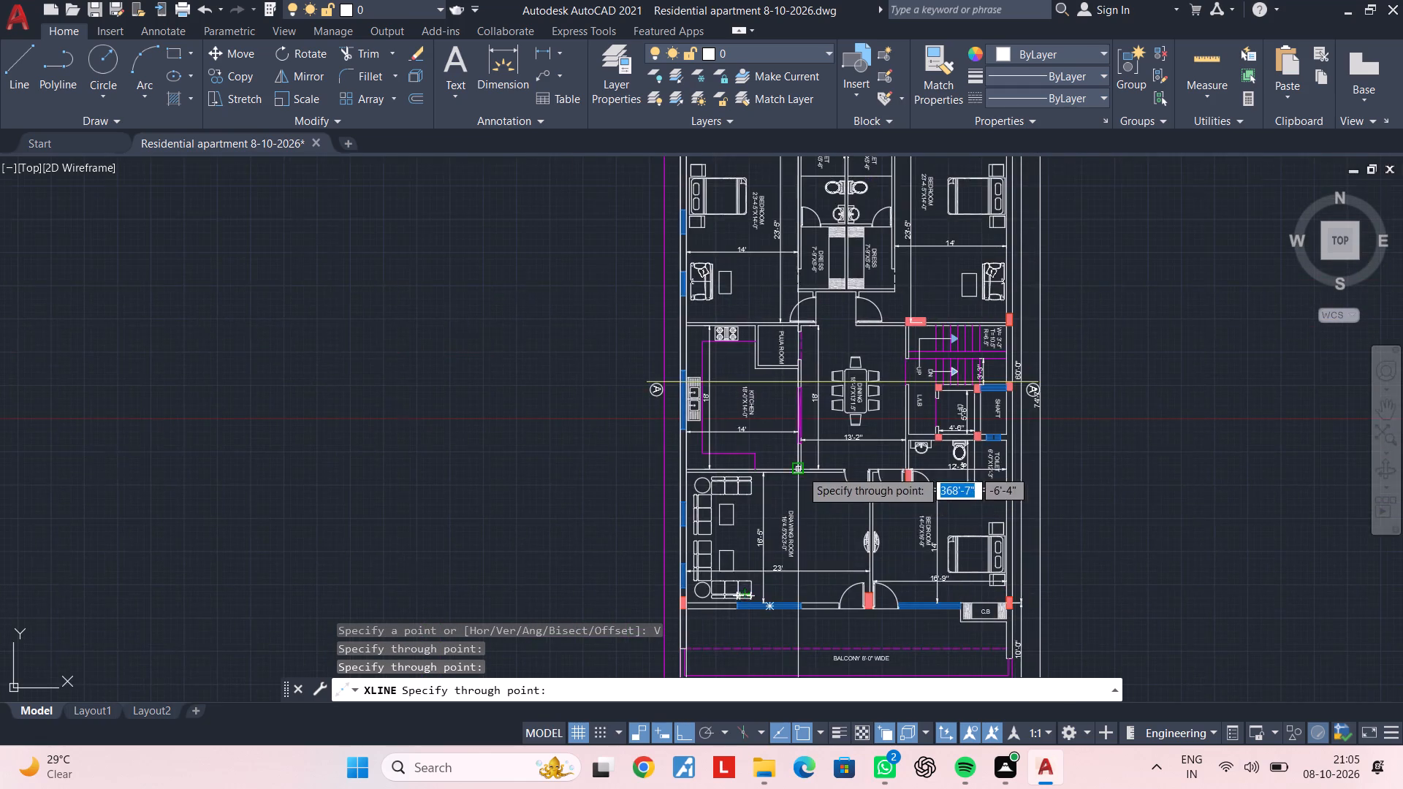
scroll(805, 465, "up", 4)
scroll(766, 487, "down", 3)
middle_click_drag(762, 416, 748, 438)
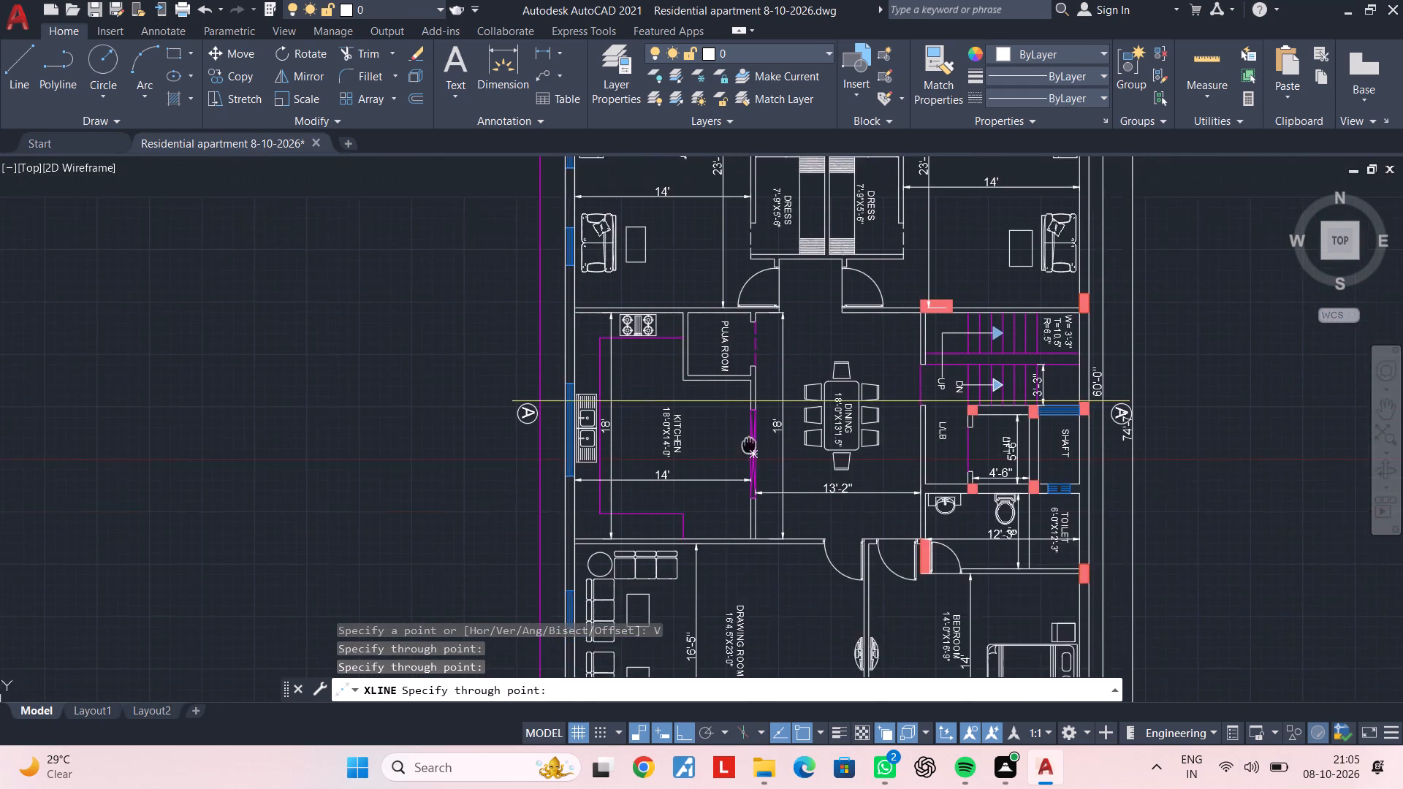
middle_click_drag(748, 438, 745, 395)
scroll(748, 433, "up", 2)
scroll(739, 493, "up", 2)
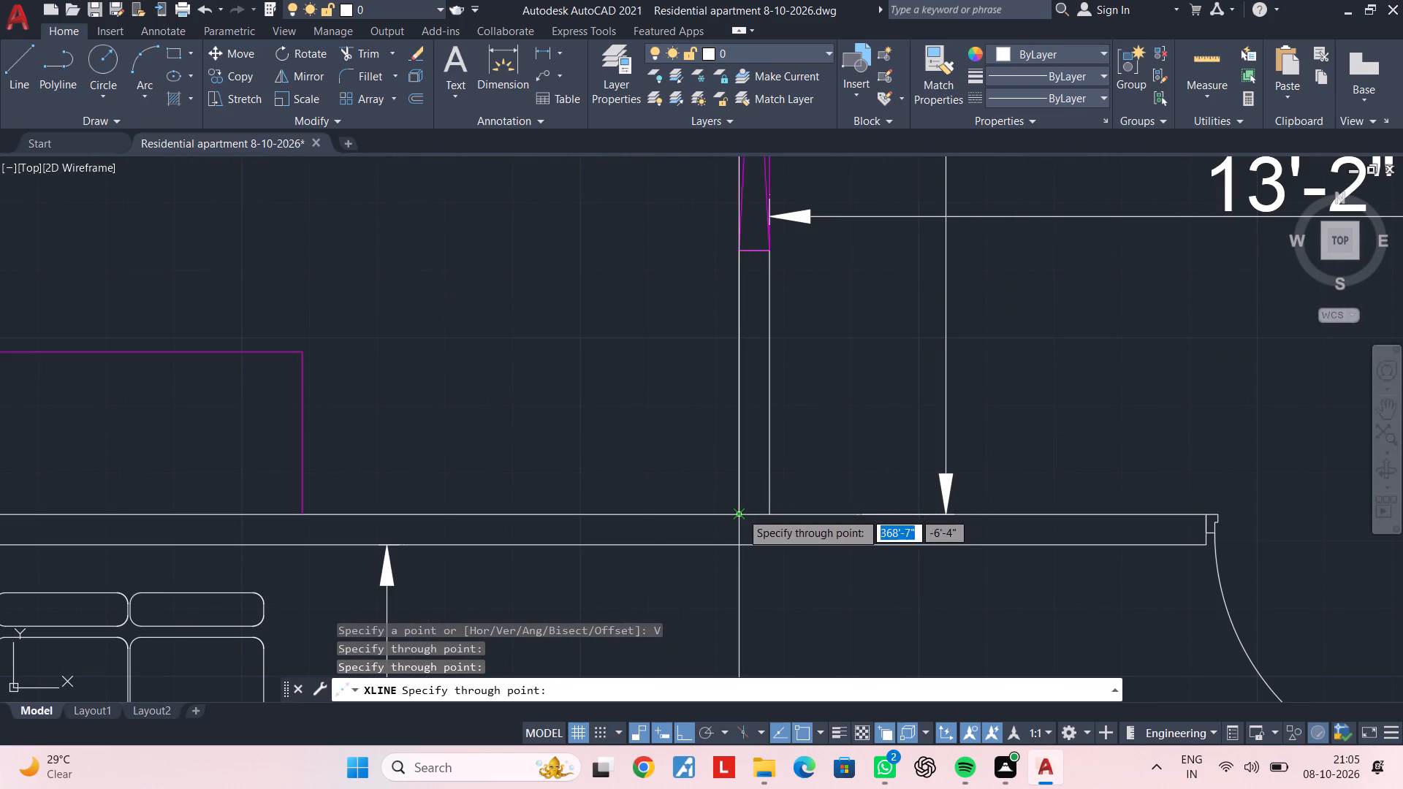
left_click(740, 512)
left_click(767, 511)
scroll(841, 511, "down", 3)
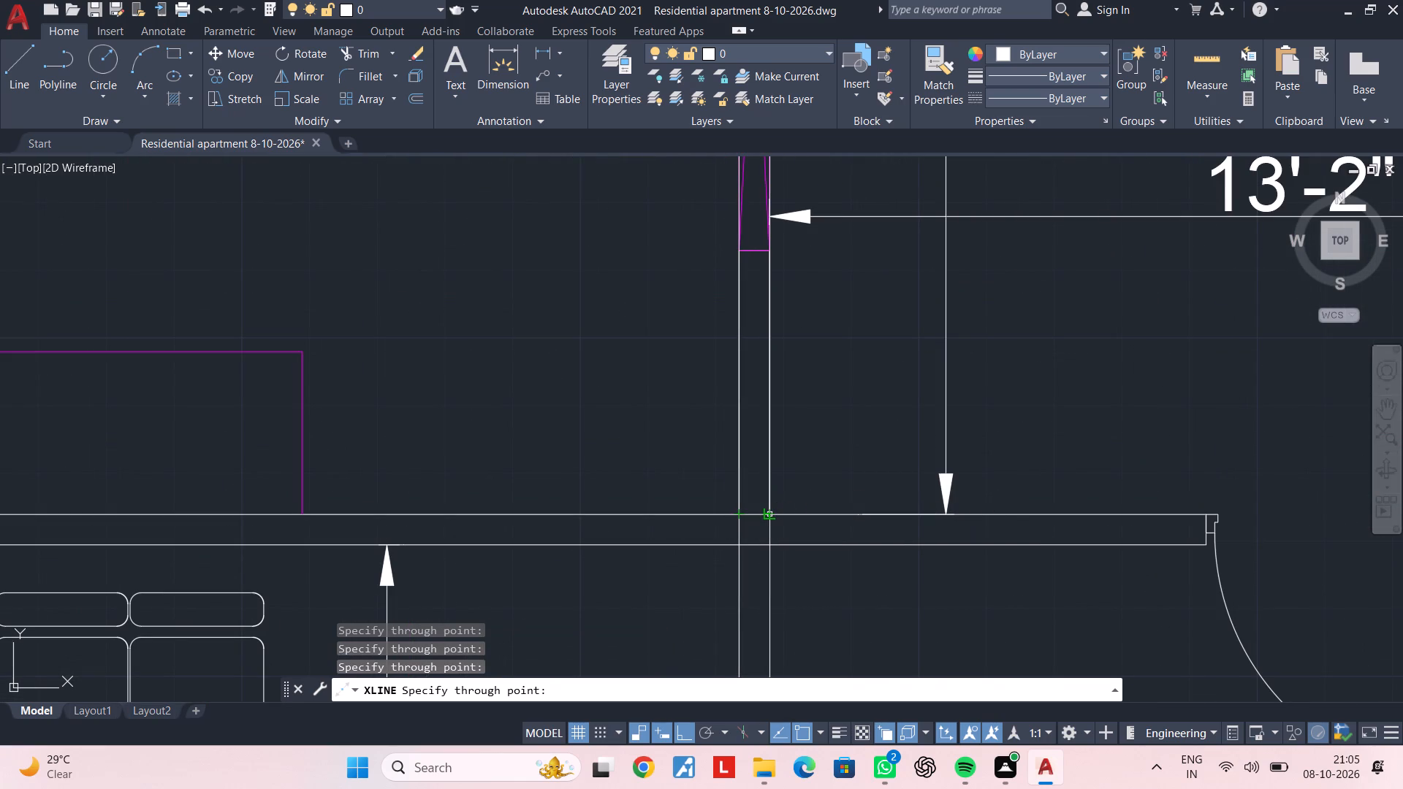
scroll(846, 510, "down", 1)
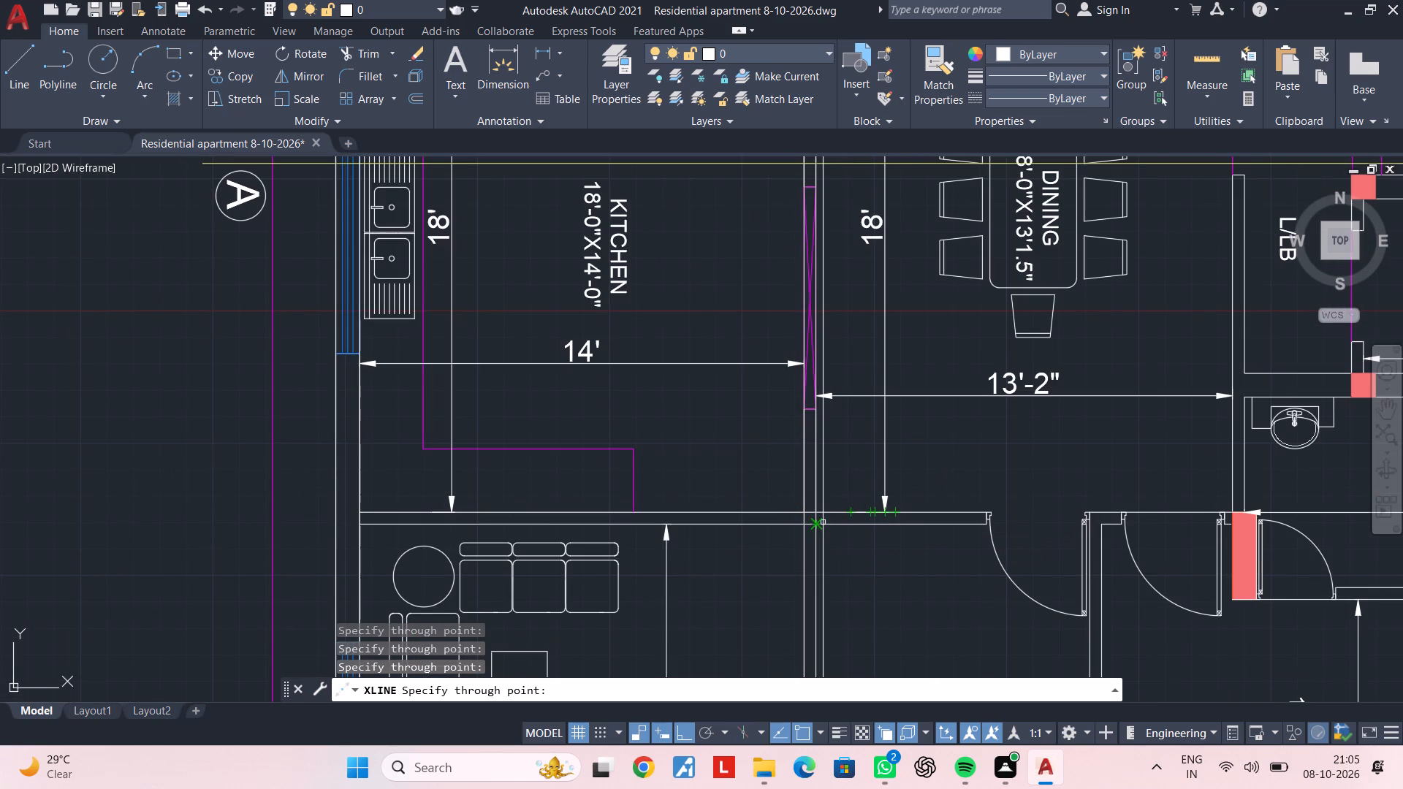
Draw a vertical construction line through the end of the kitchen counter where it meets the drawing room wall.
middle_click_drag(934, 553, 865, 553)
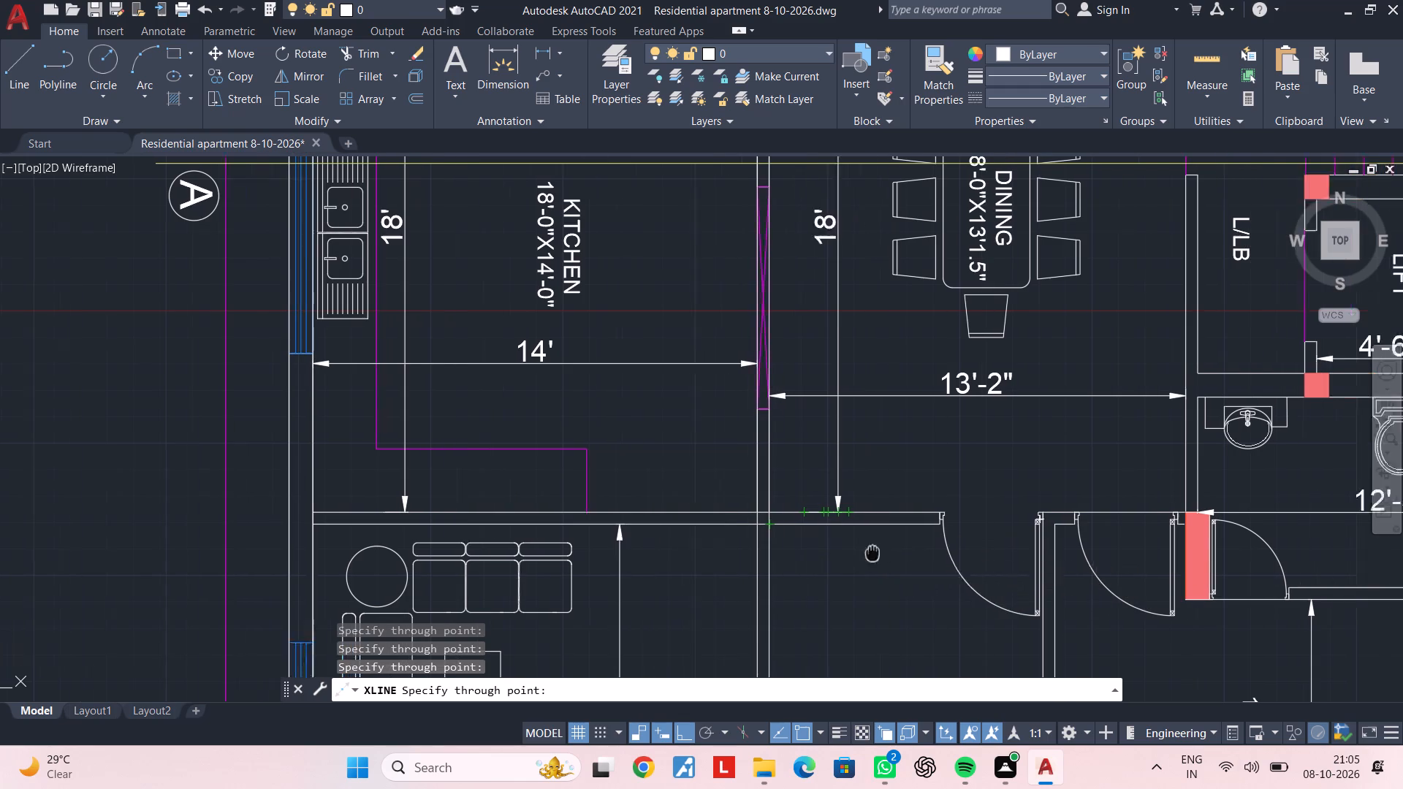
middle_click_drag(865, 553, 788, 553)
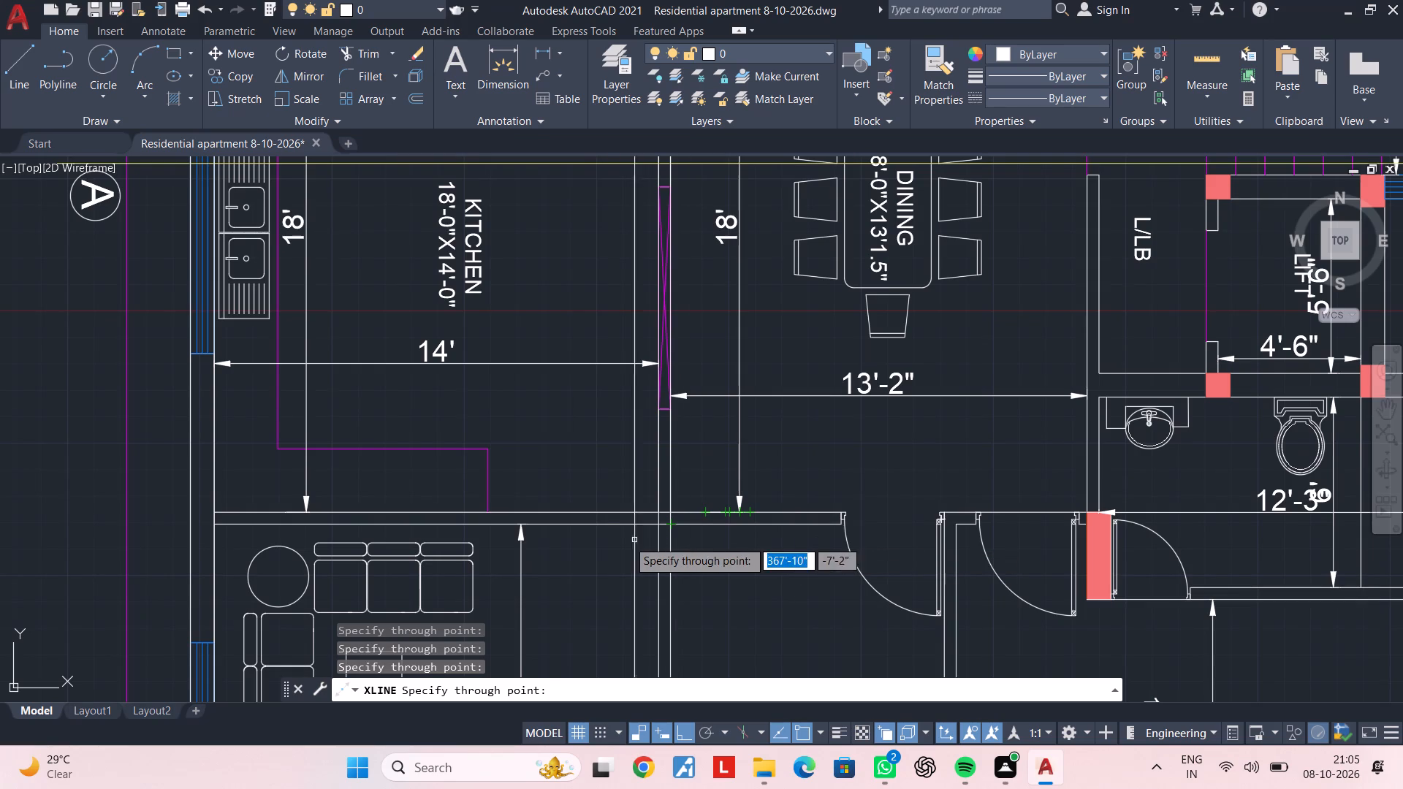
scroll(602, 533, "down", 2)
middle_click_drag(602, 533, 633, 531)
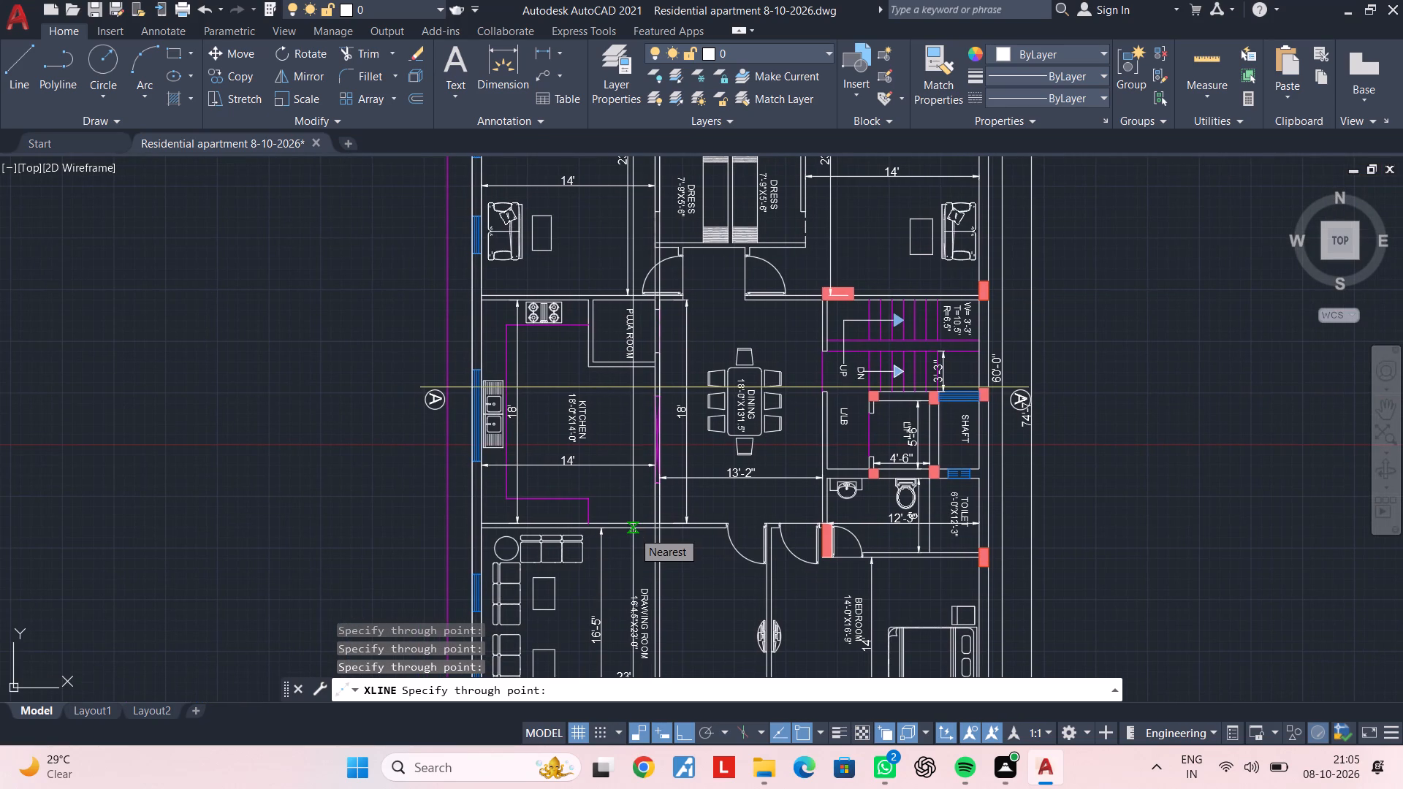
scroll(594, 529, "up", 2)
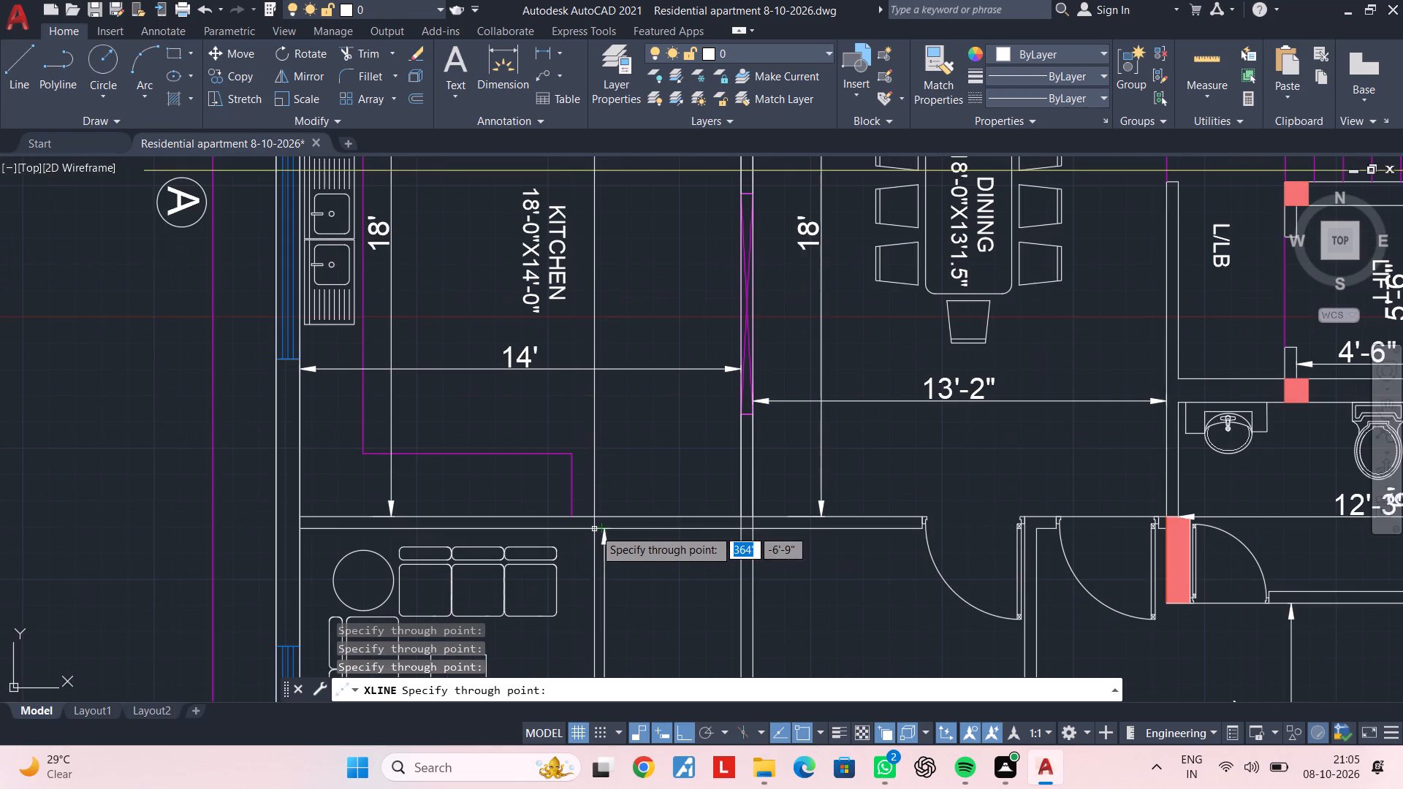
scroll(573, 515, "down", 1)
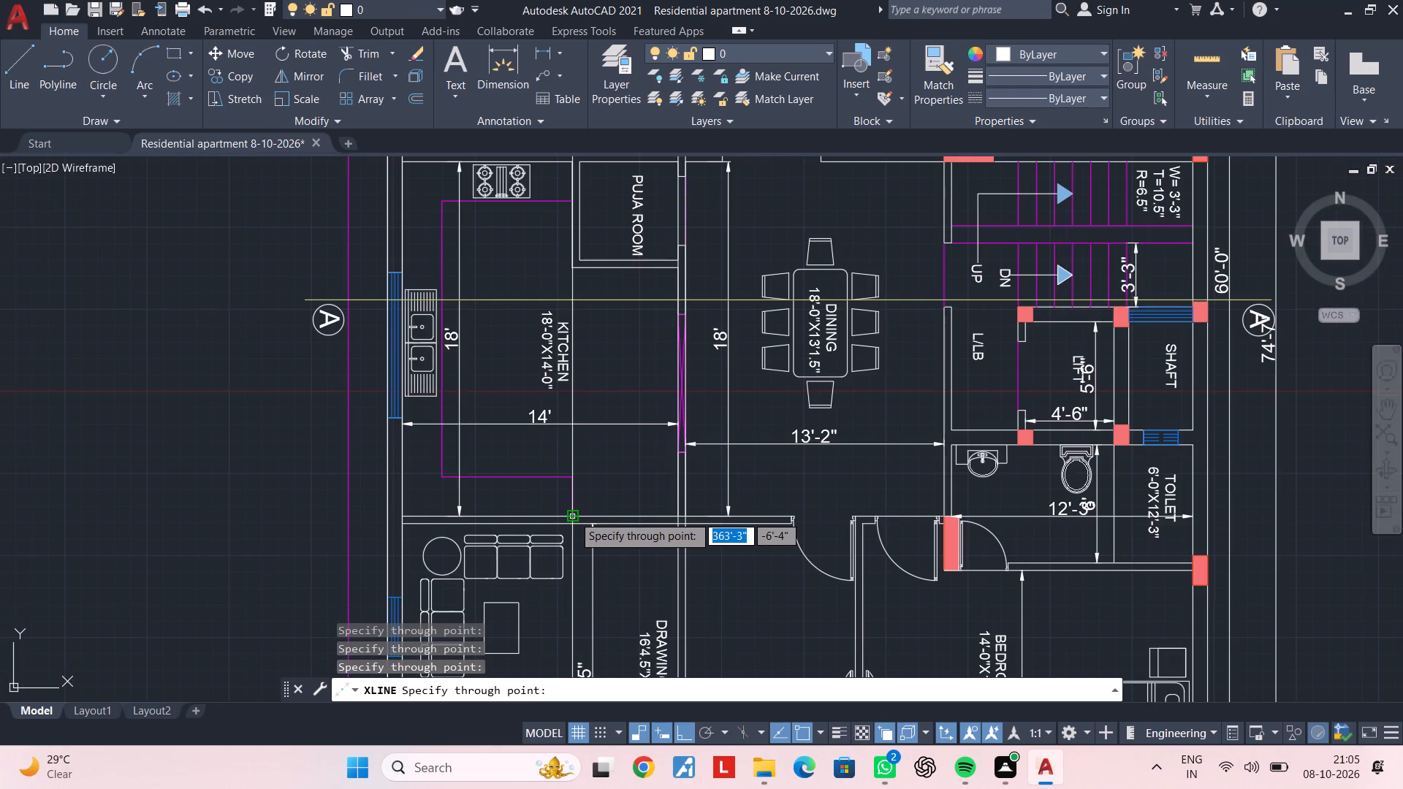
scroll(573, 515, "down", 1)
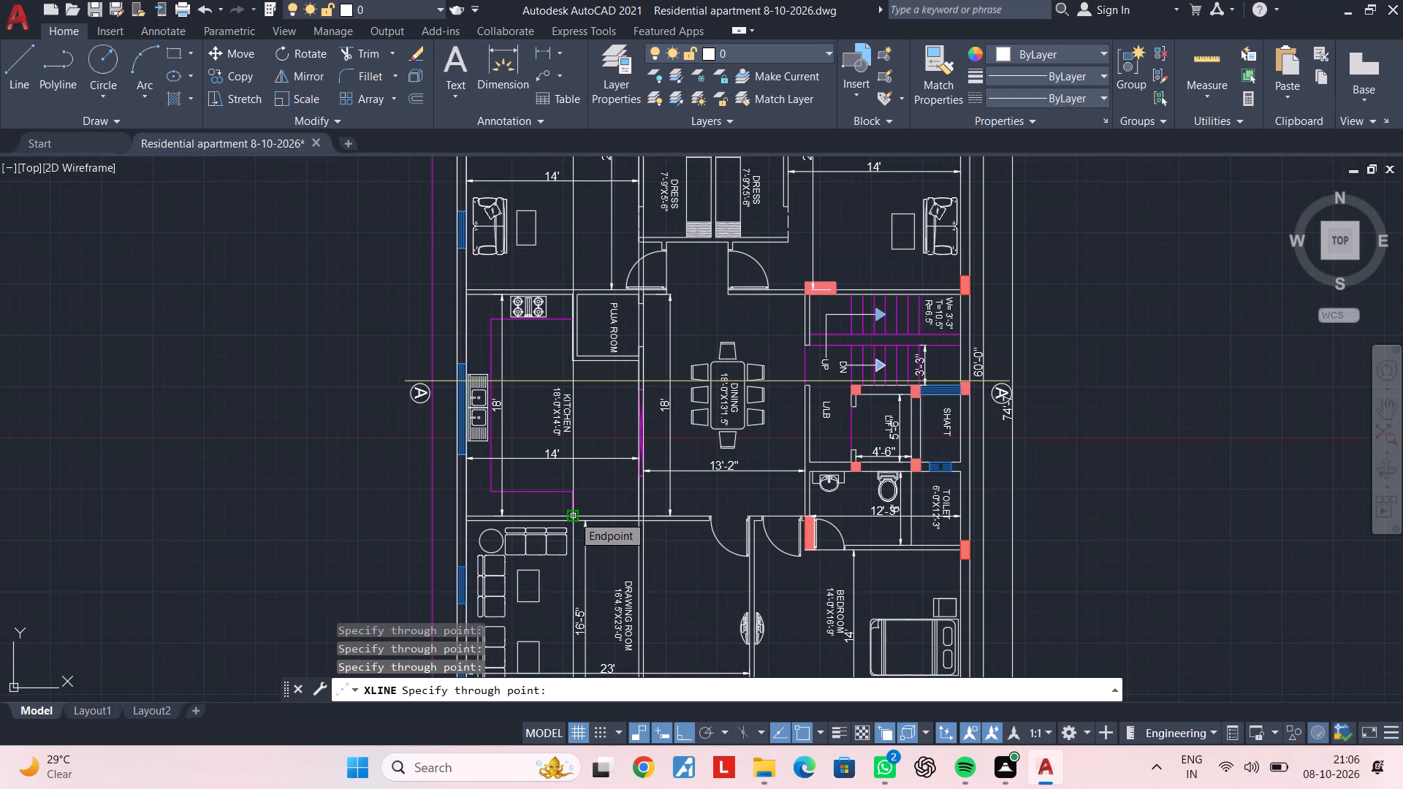
scroll(573, 515, "up", 2)
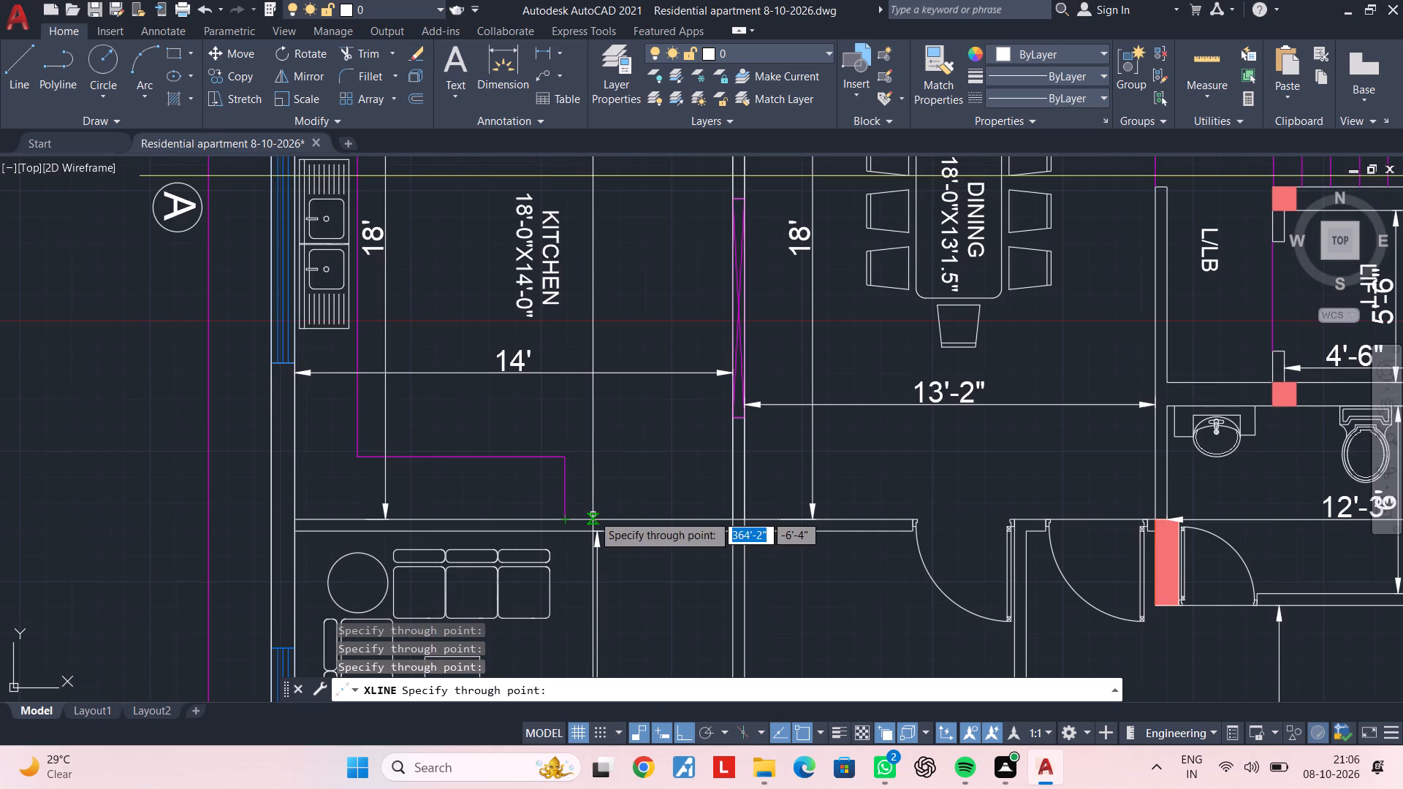
left_click(565, 518)
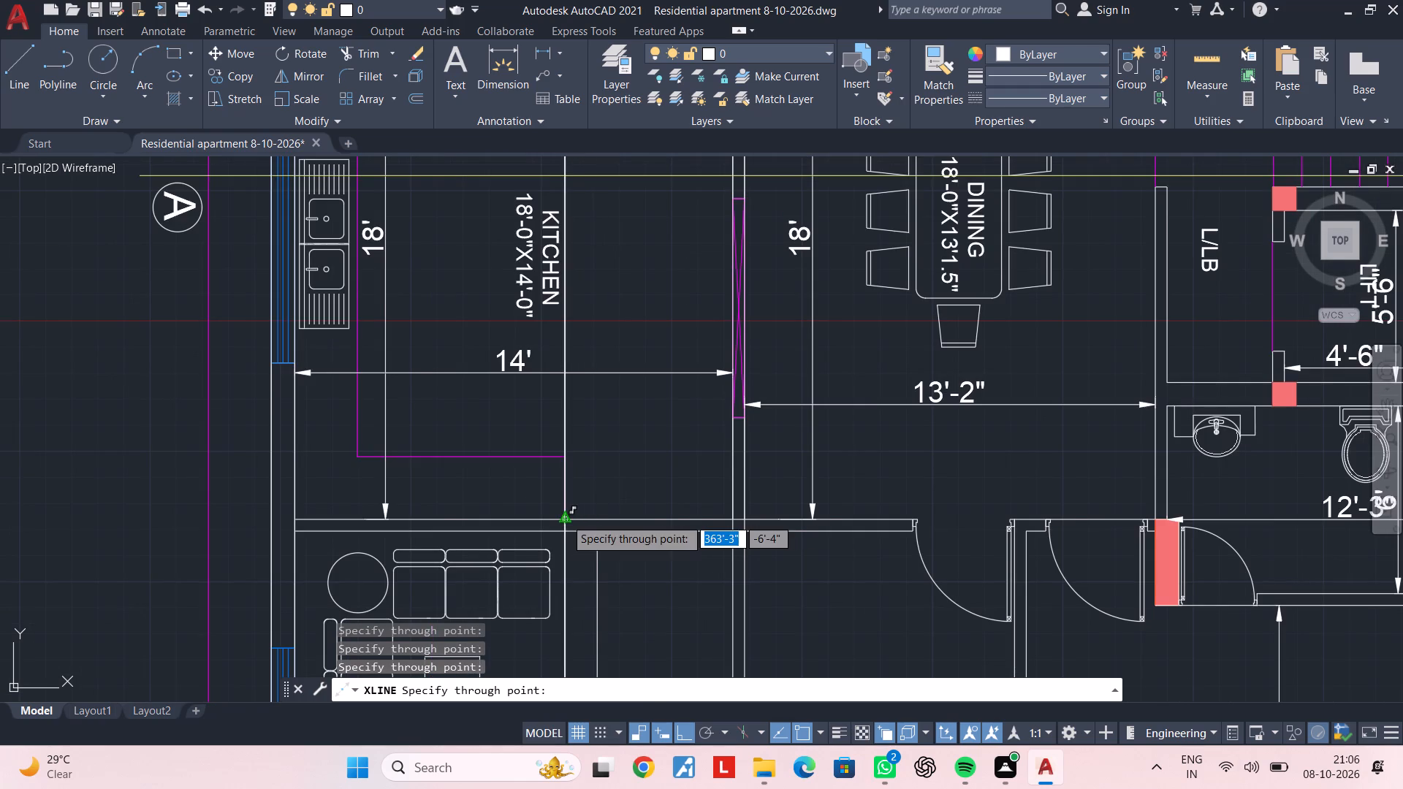
Draw vertical construction lines through both wall edges of the door opening between the dining area and drawing room.
scroll(570, 518, "down", 1)
middle_click_drag(723, 522, 593, 523)
scroll(659, 522, "up", 2)
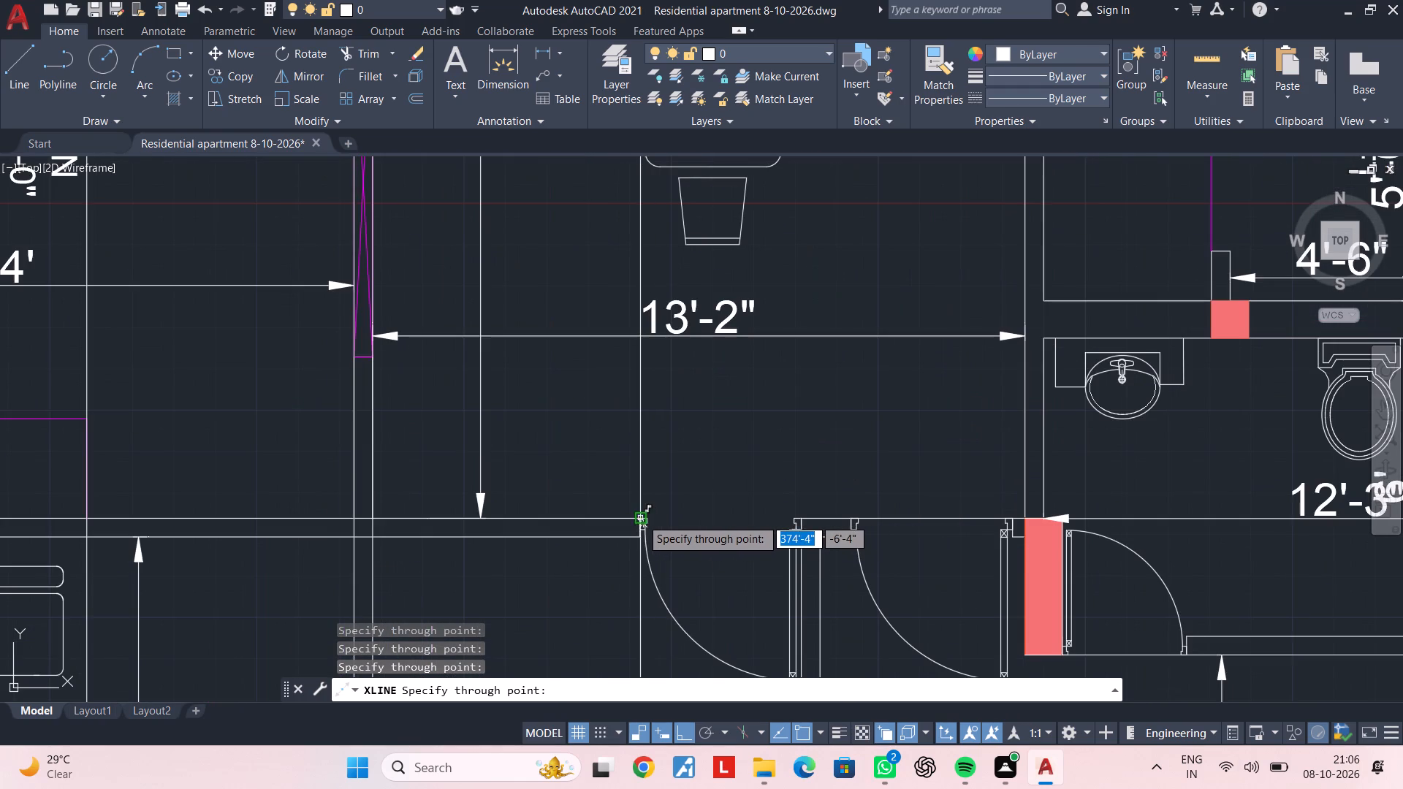
scroll(641, 518, "up", 3)
left_click(617, 517)
scroll(832, 517, "down", 2)
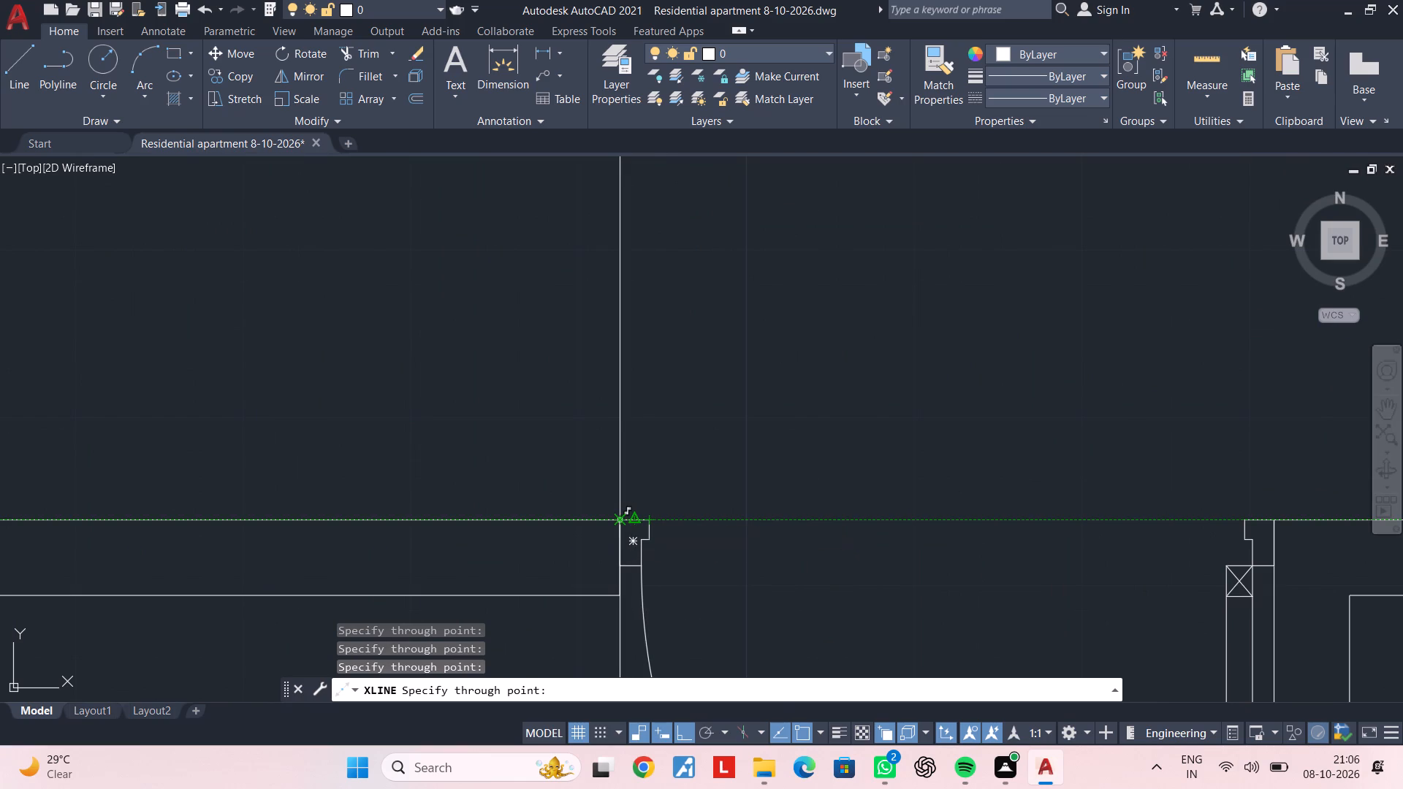
scroll(883, 514, "down", 1)
middle_click_drag(884, 514, 724, 511)
scroll(821, 511, "up", 2)
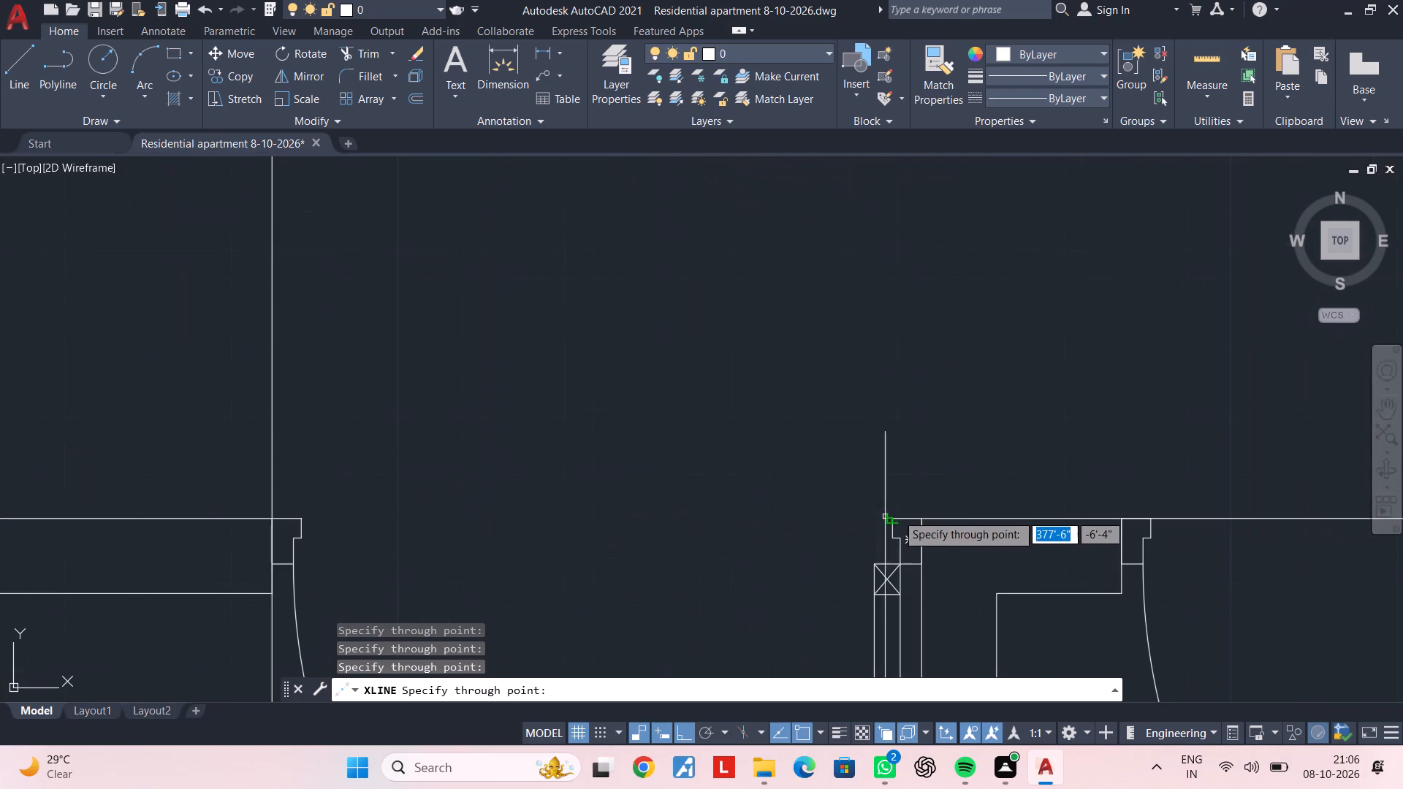
scroll(939, 511, "up", 2)
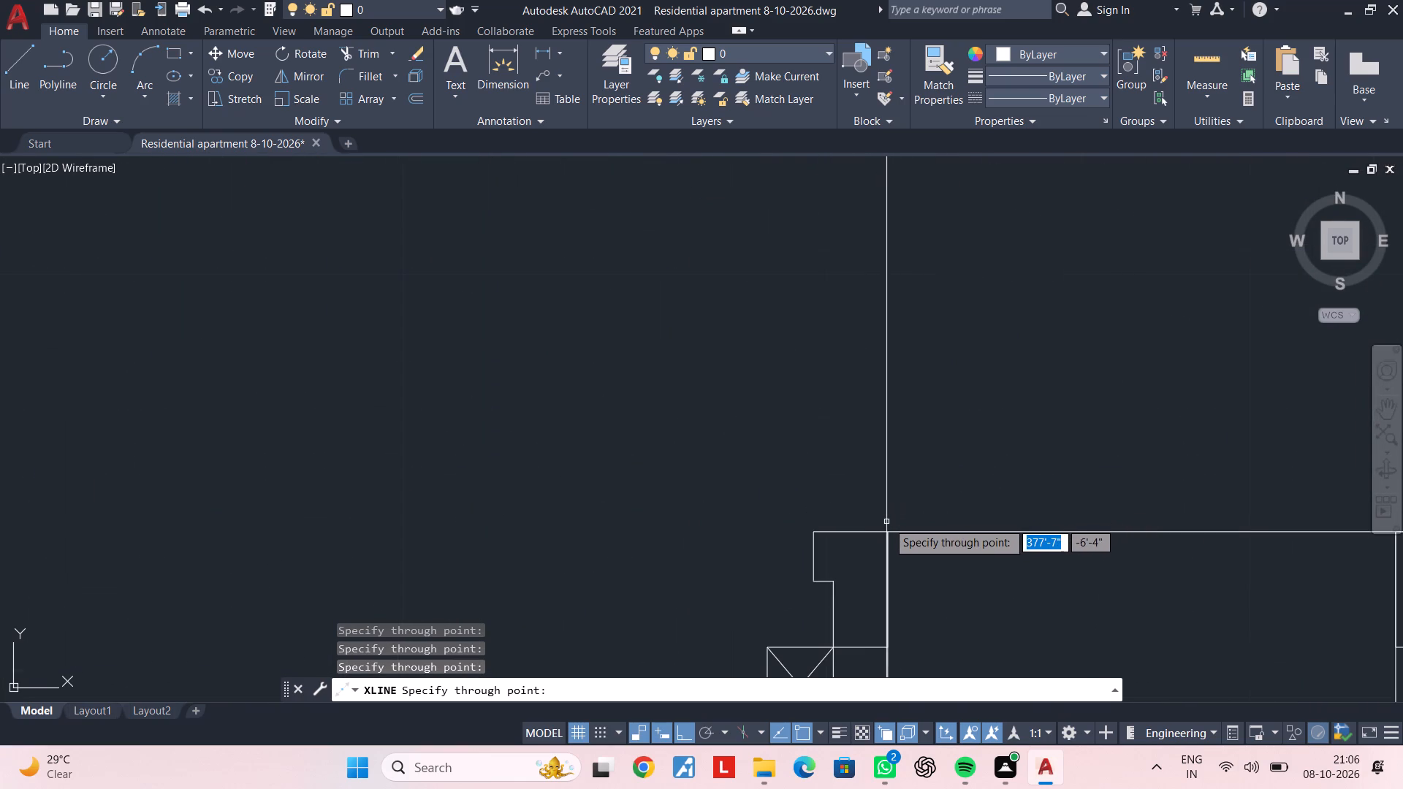
left_click(891, 528)
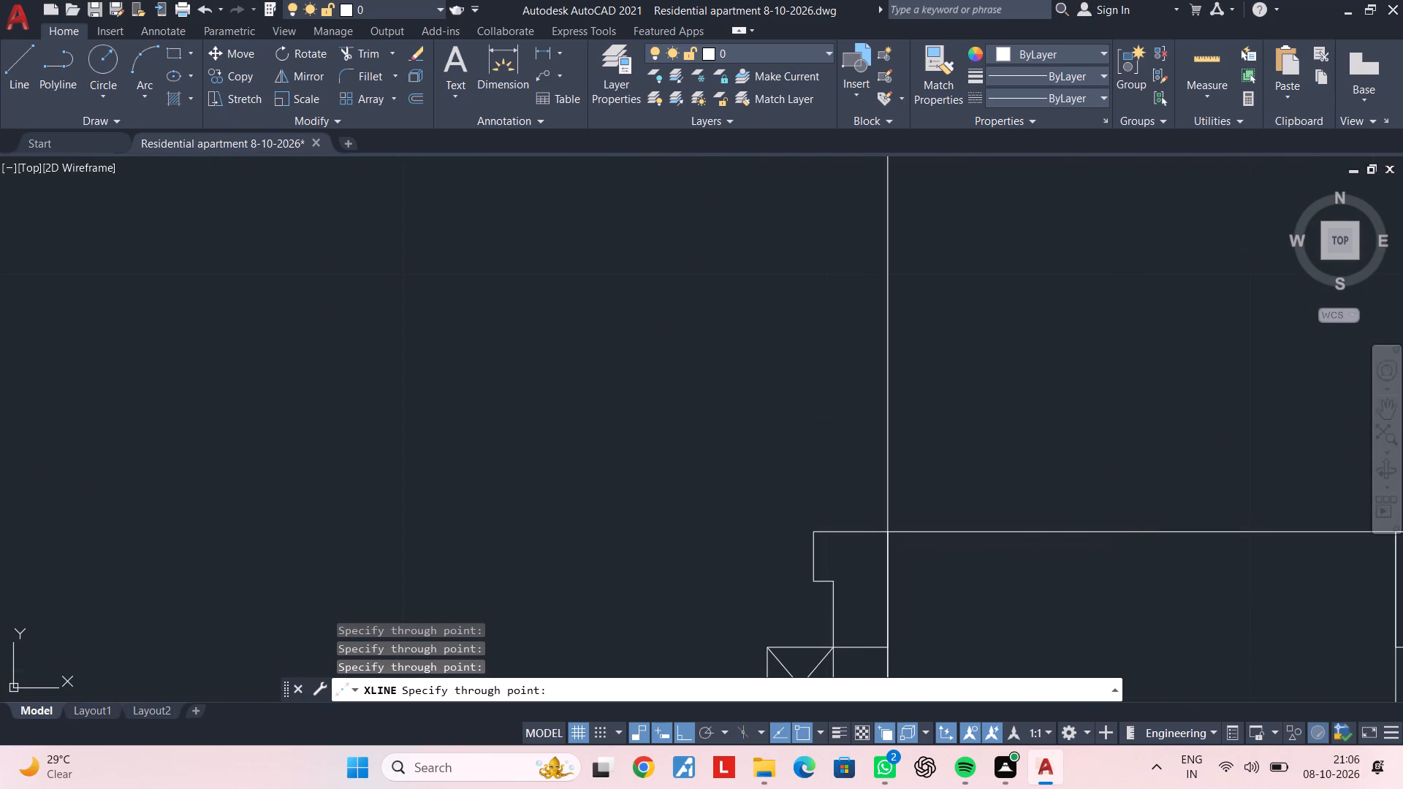
Examine the rotated plan around the dining area, drawing room and balcony, and the construction lines running below it.
scroll(897, 528, "down", 4)
middle_click_drag(1018, 530, 663, 499)
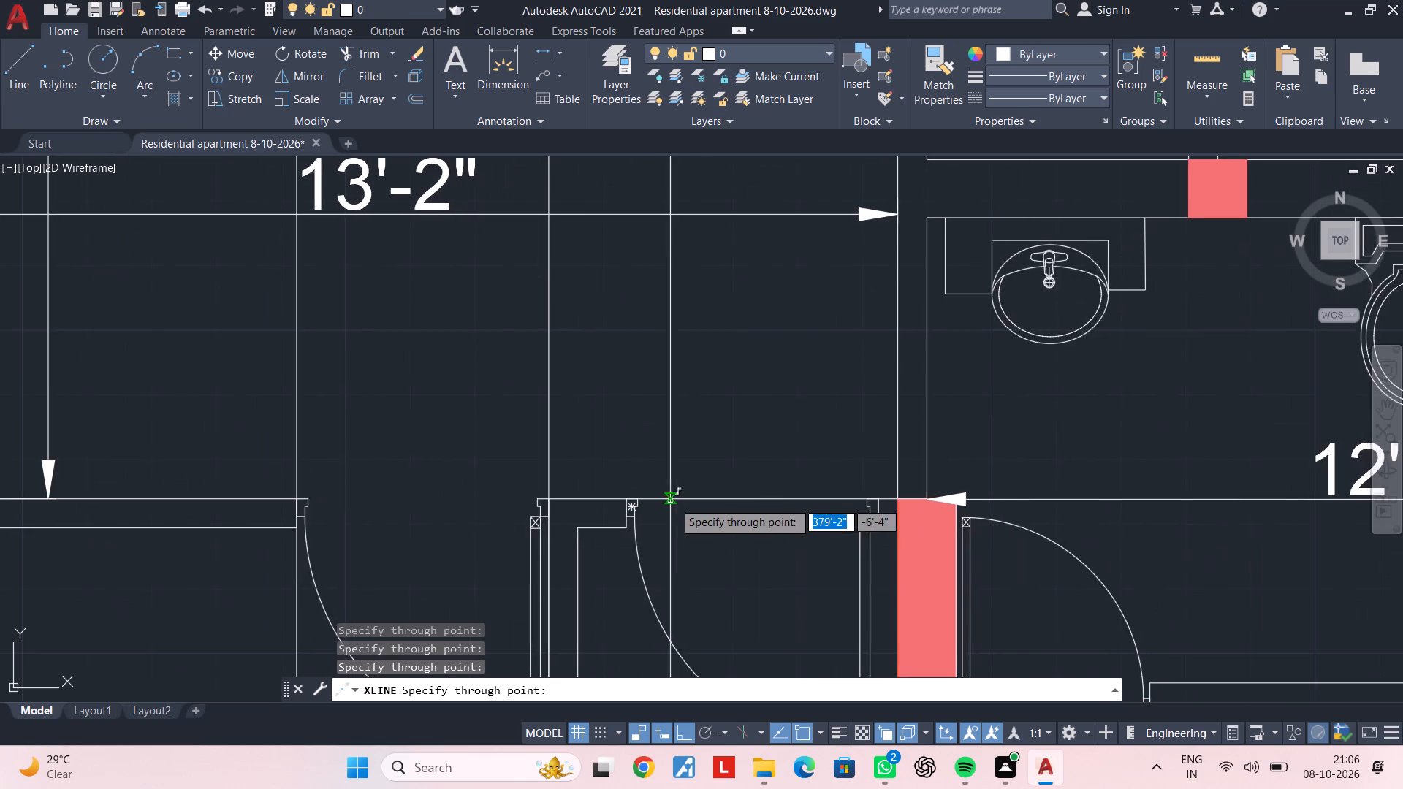
scroll(700, 508, "down", 2)
middle_click_drag(711, 503, 802, 480)
scroll(793, 479, "down", 2)
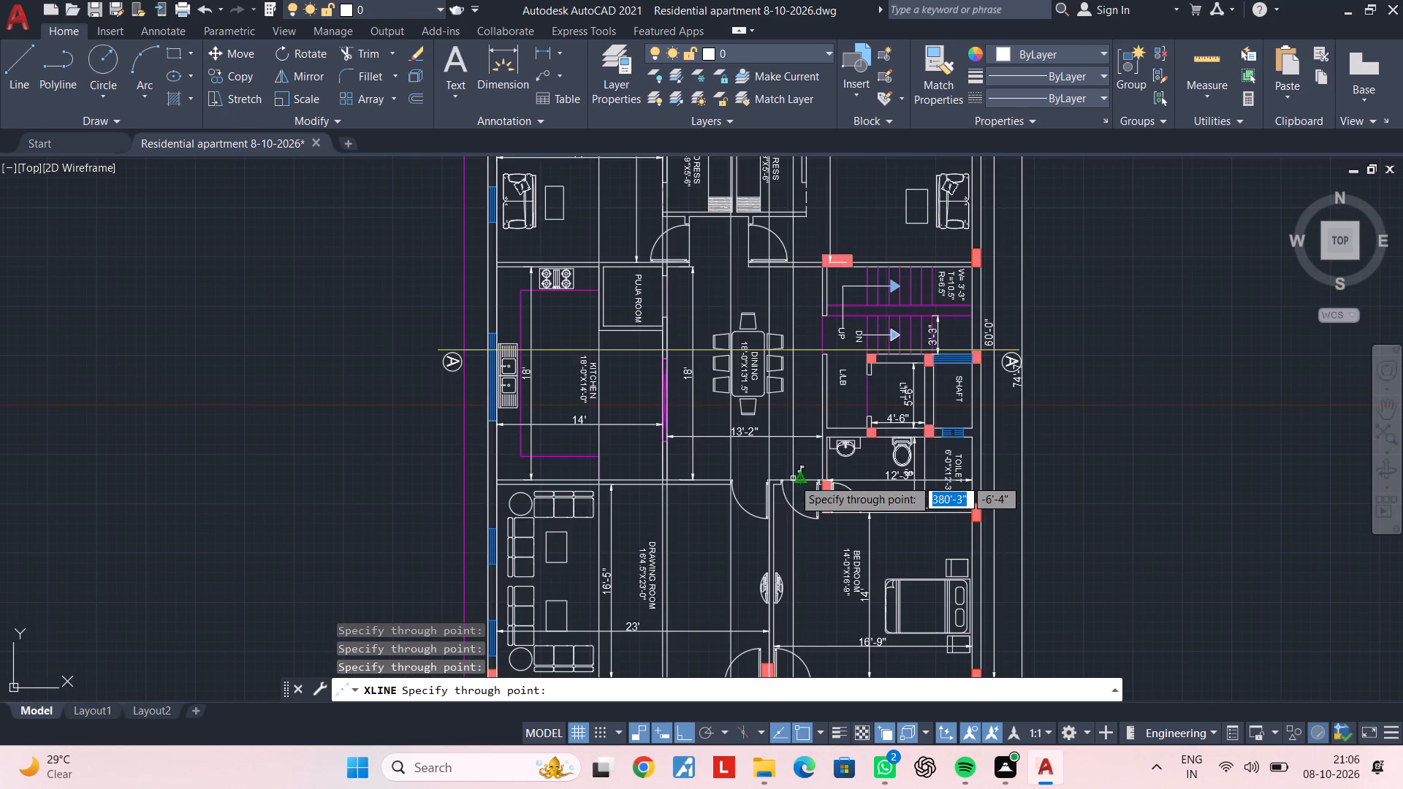
scroll(796, 460, "up", 1)
scroll(796, 460, "down", 1)
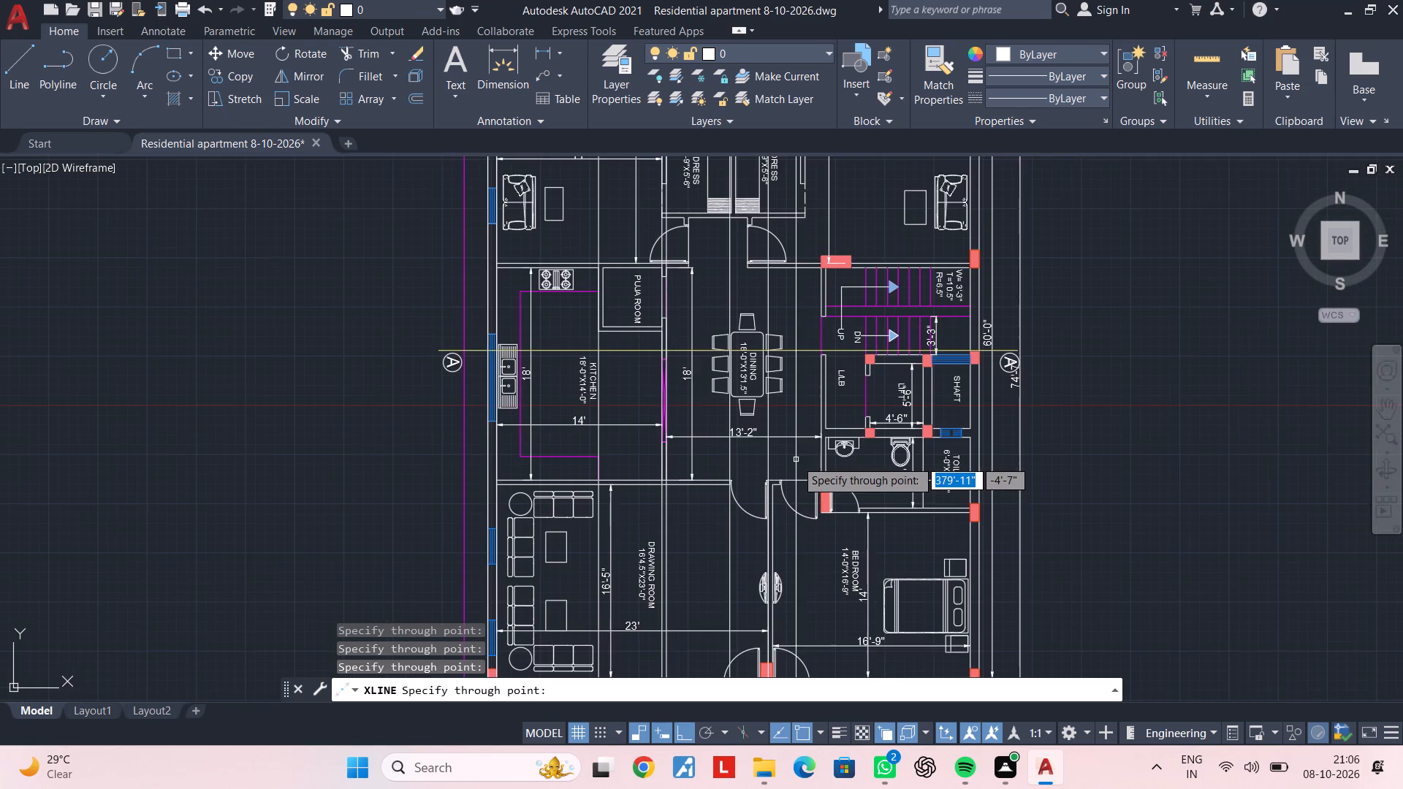
middle_click_drag(796, 460, 785, 528)
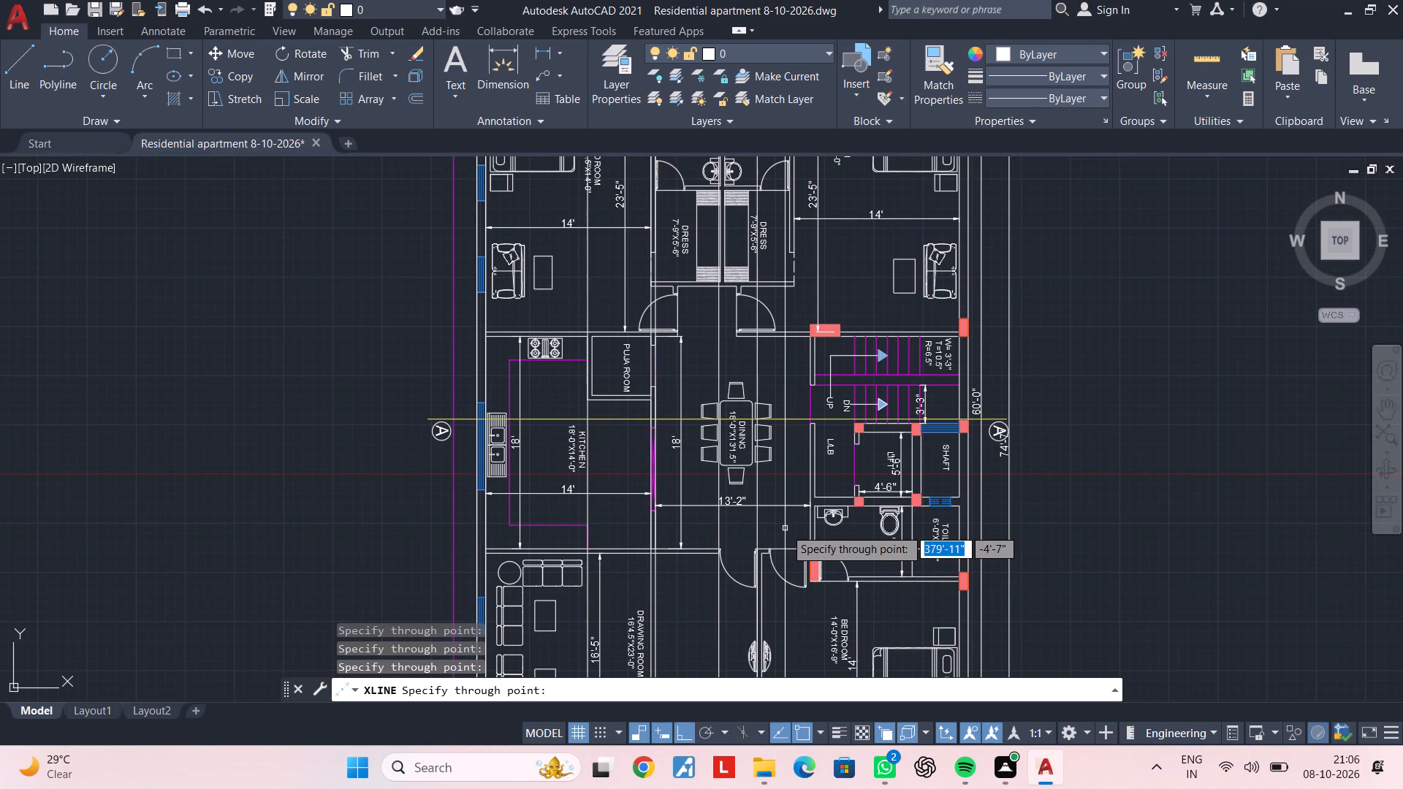
scroll(785, 528, "down", 2)
middle_click_drag(785, 528, 798, 264)
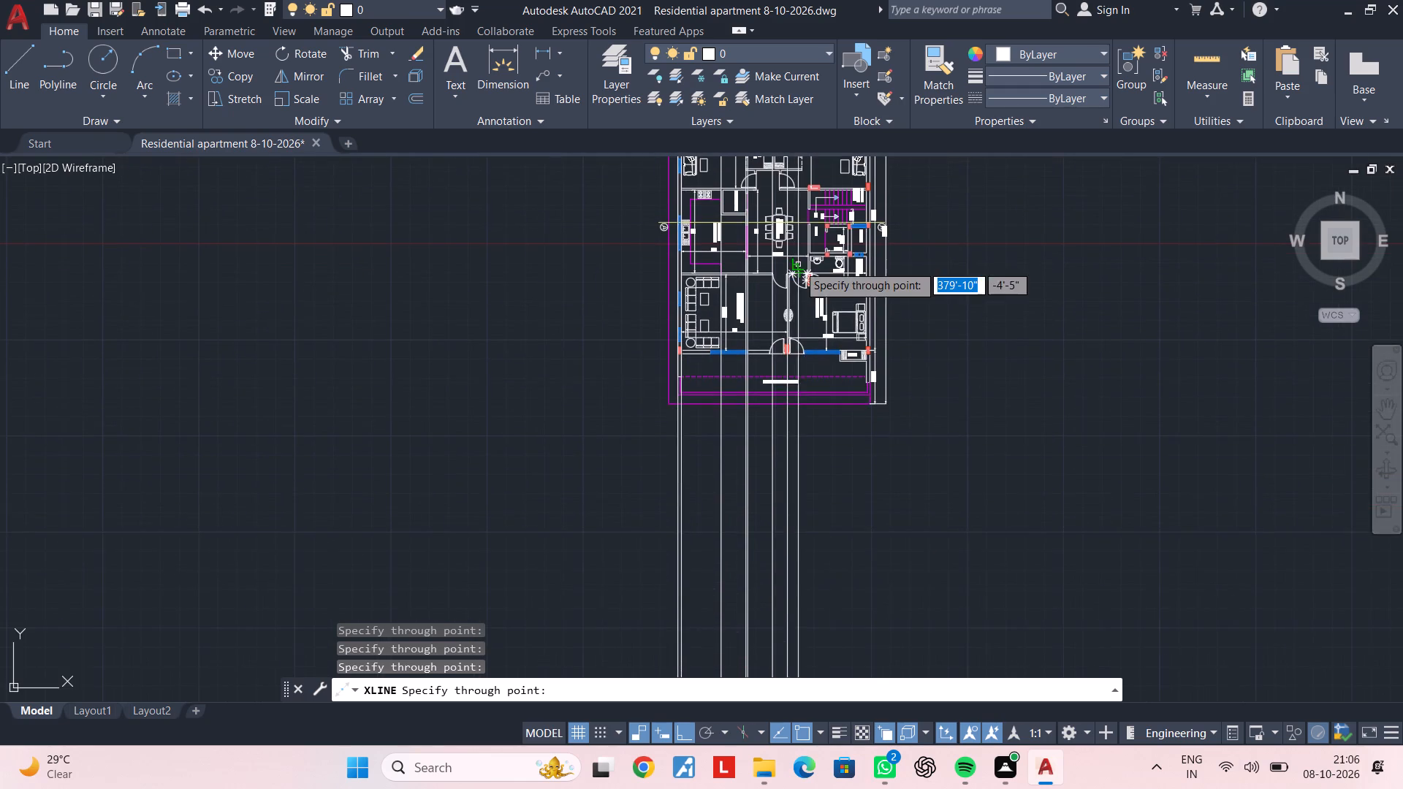
scroll(791, 276, "up", 2)
scroll(791, 283, "down", 1)
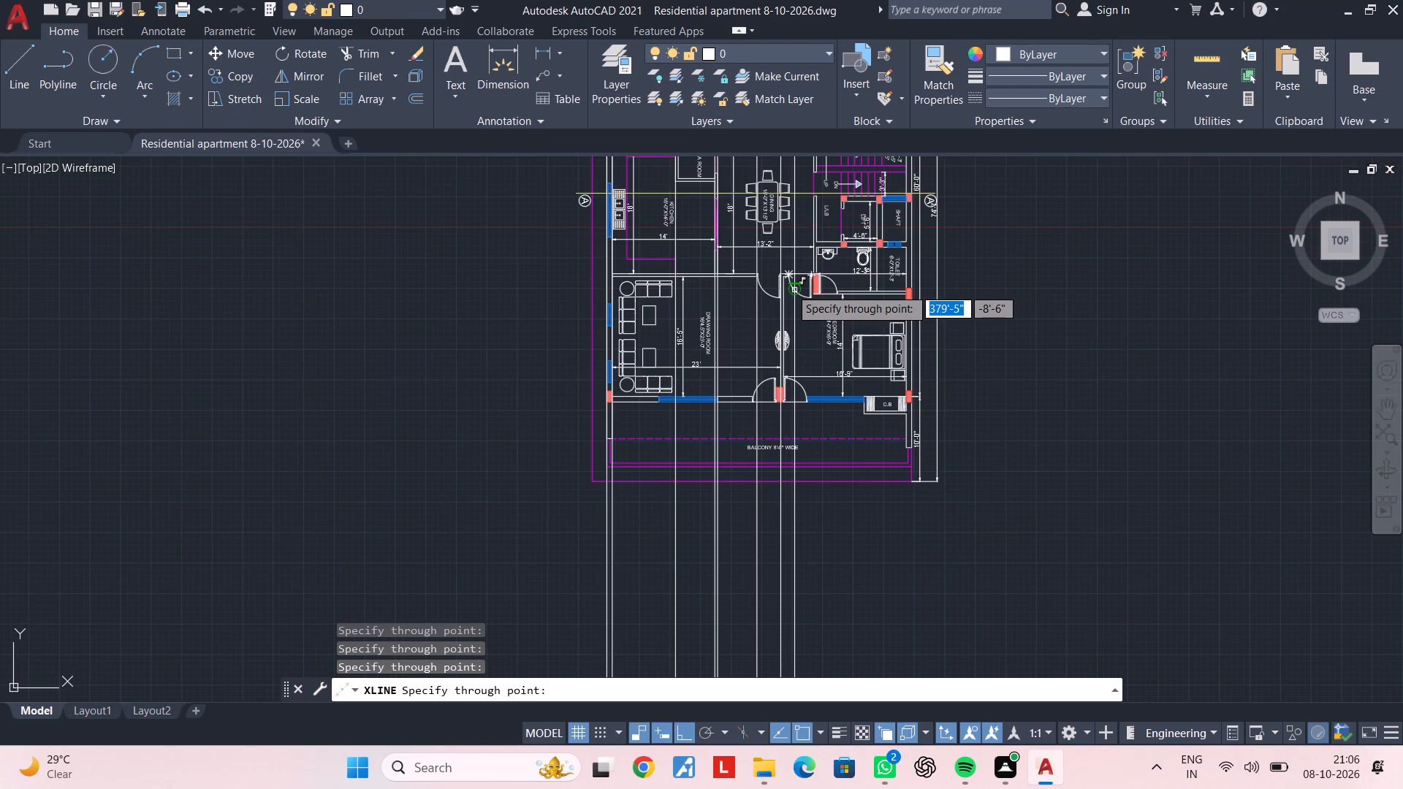
middle_click_drag(789, 304, 789, 468)
scroll(714, 472, "up", 2)
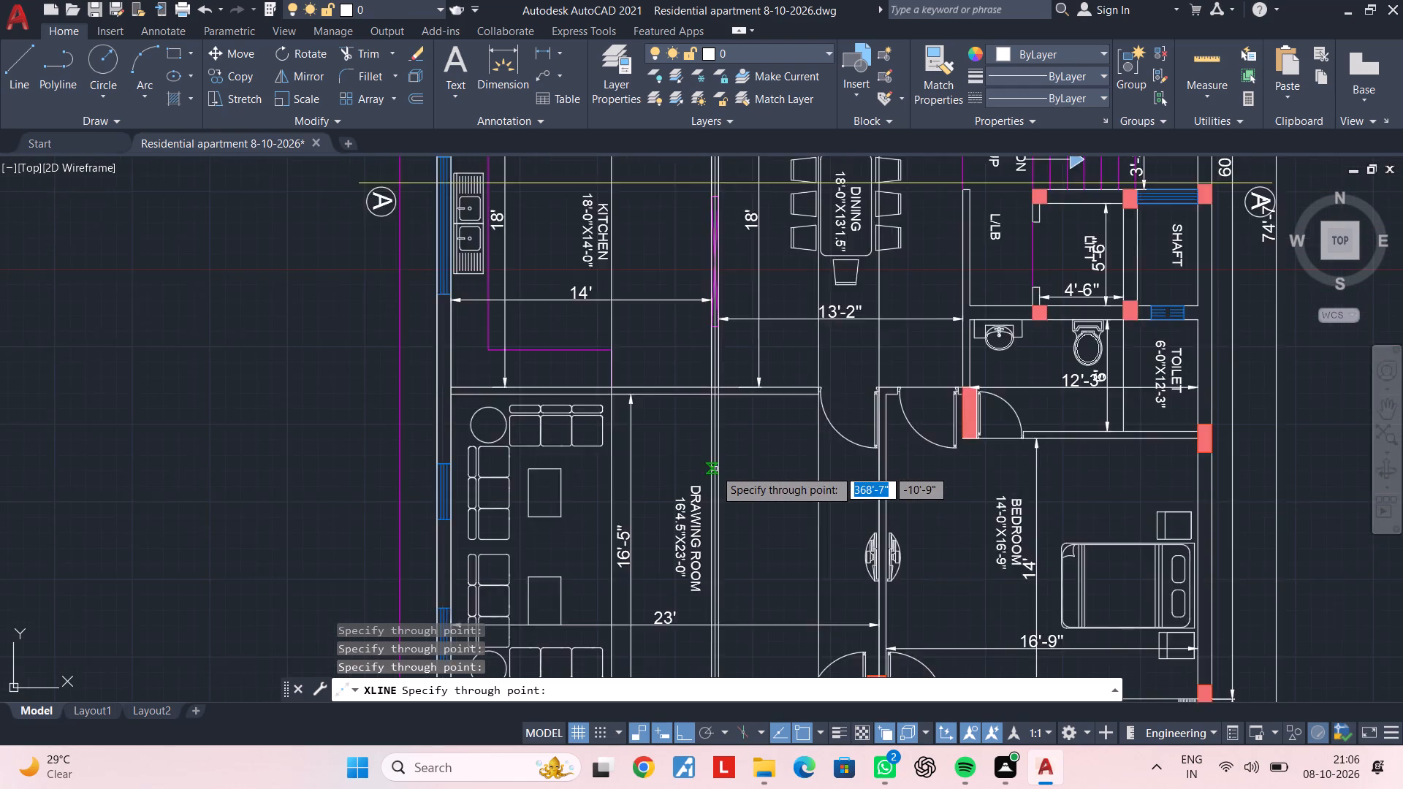
scroll(715, 469, "up", 2)
middle_click_drag(752, 427, 749, 630)
scroll(750, 617, "down", 2)
middle_click_drag(750, 617, 761, 347)
scroll(769, 422, "down", 1)
middle_click_drag(768, 429, 775, 205)
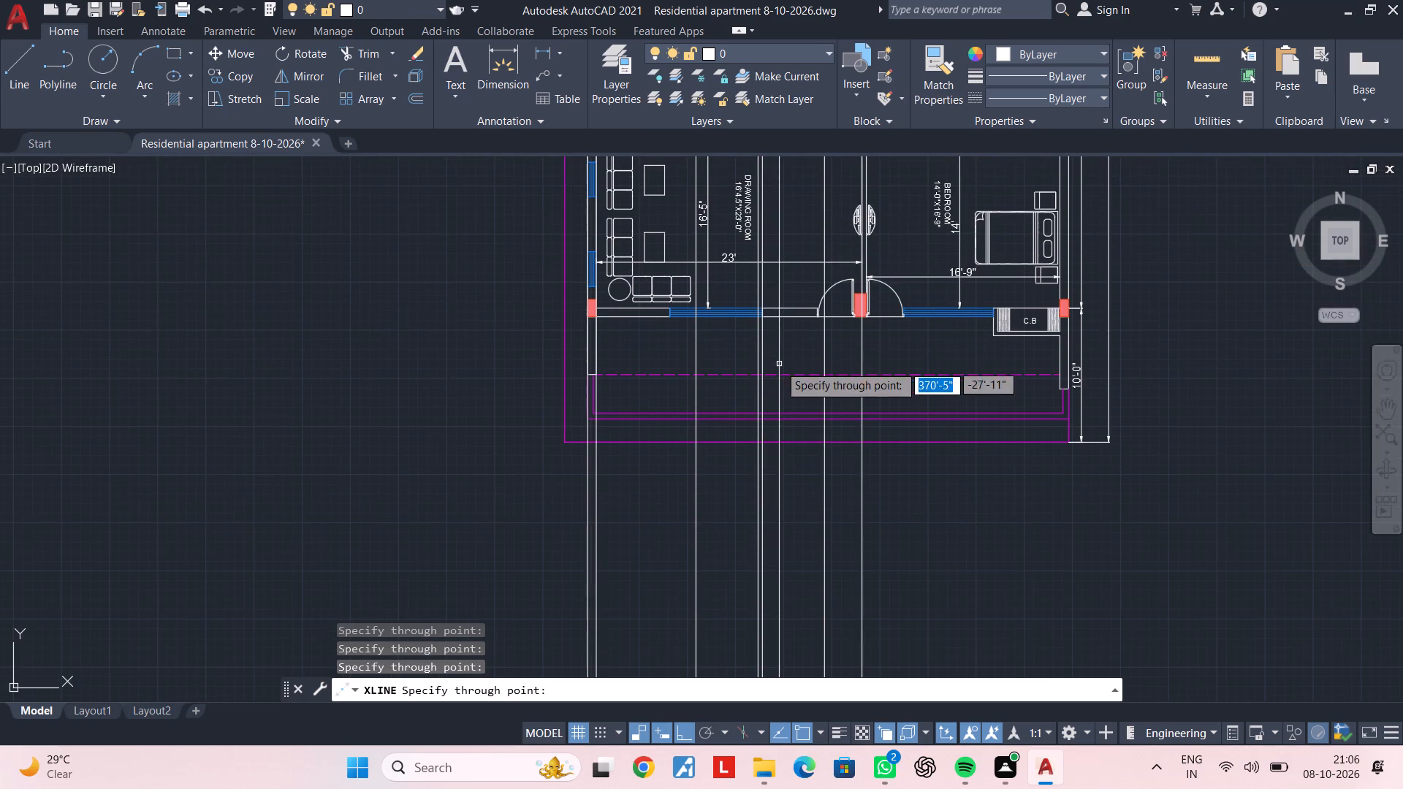
middle_click_drag(769, 384, 772, 235)
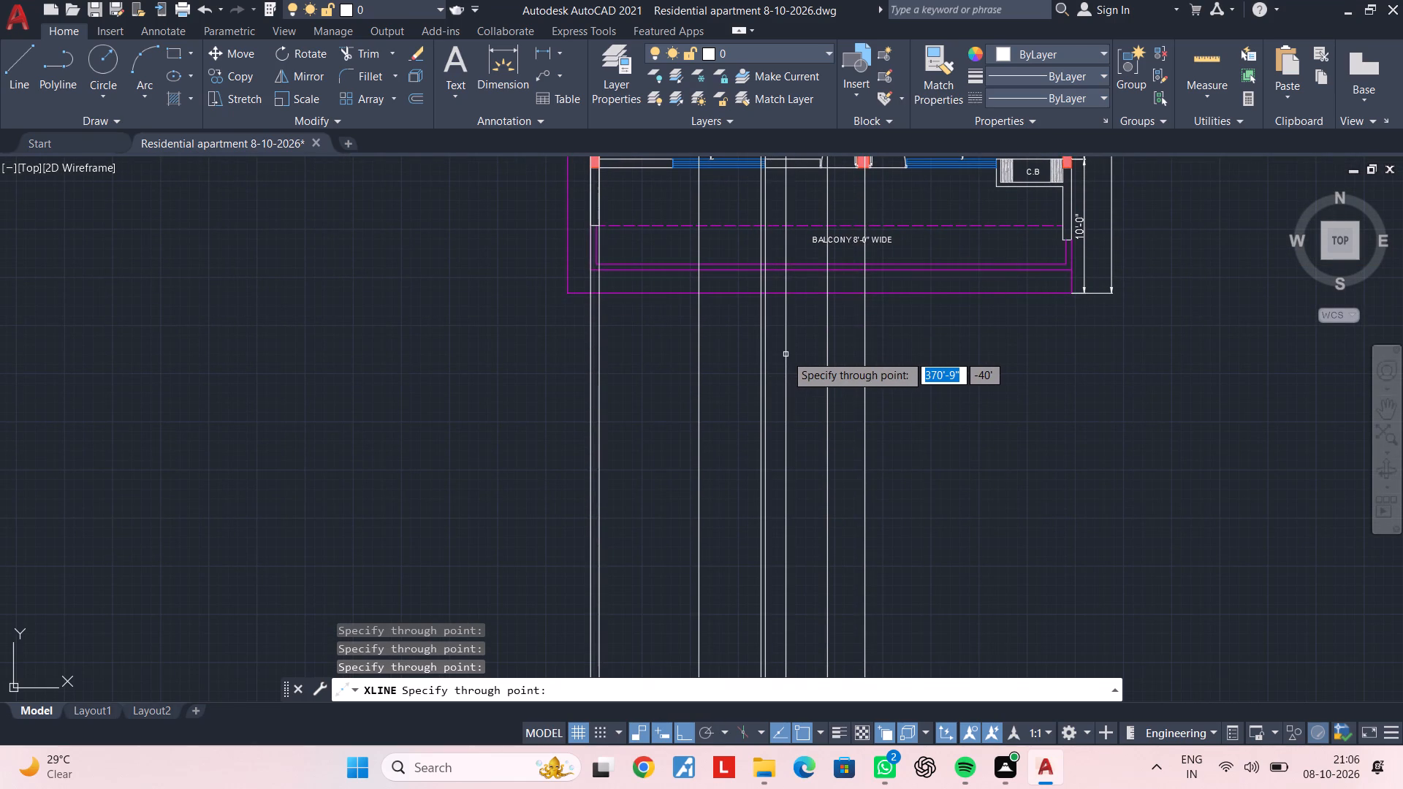
middle_click_drag(783, 320, 720, 533)
middle_click_drag(805, 392, 775, 473)
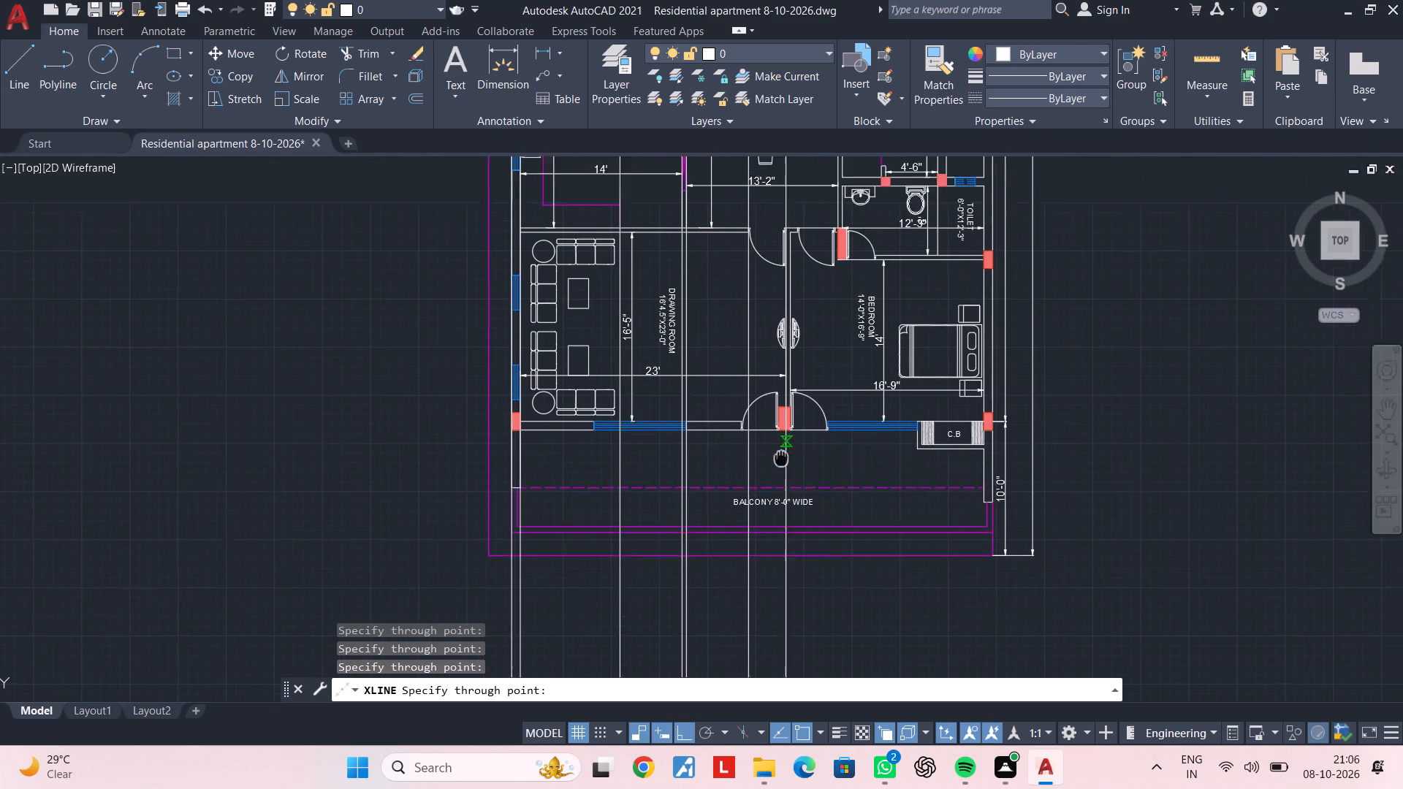
middle_click_drag(775, 473, 731, 554)
middle_click_drag(800, 443, 772, 554)
Draw vertical construction lines through both faces of the wall between dining and the toilet, at the column beside the toilet door.
scroll(767, 446, "up", 2)
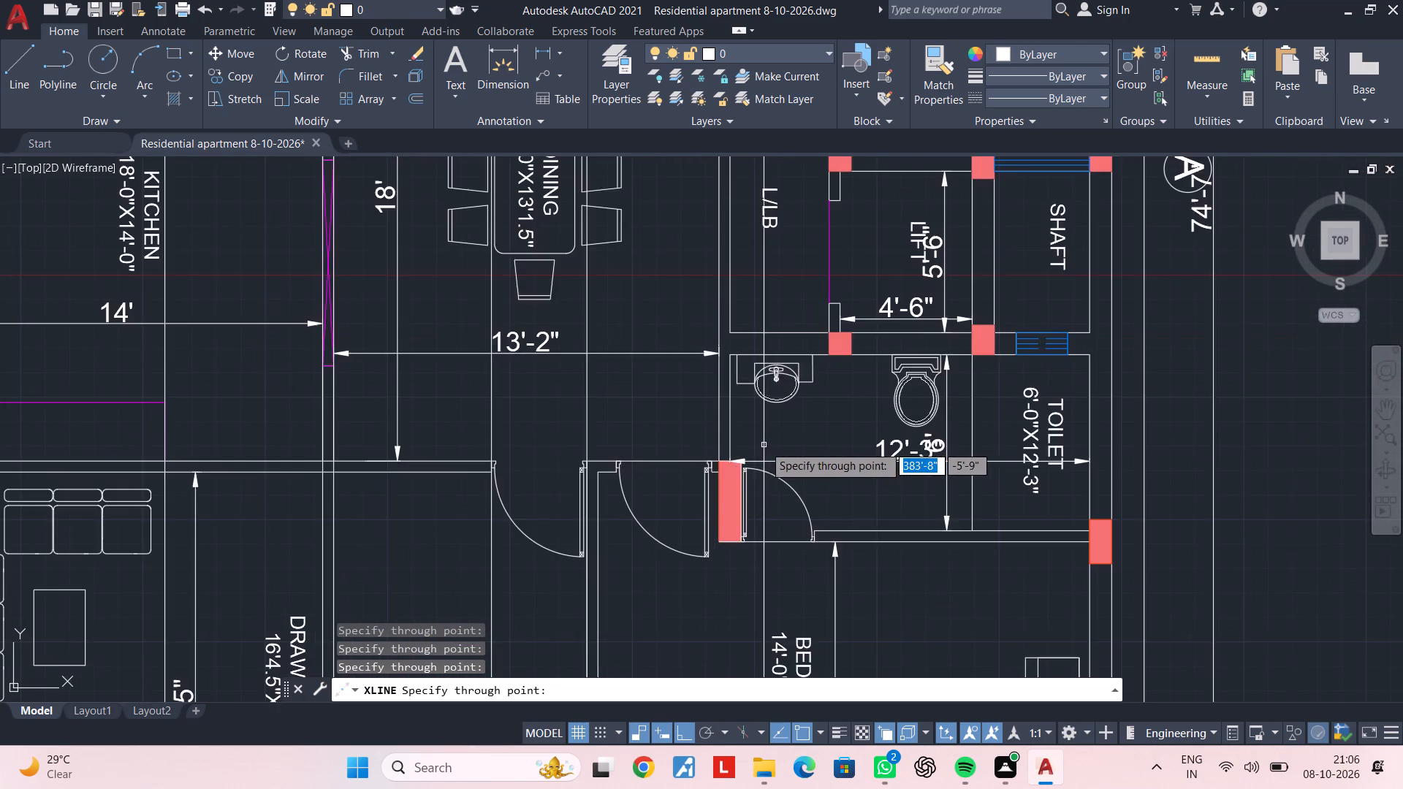
scroll(764, 445, "up", 2)
scroll(682, 466, "up", 2)
middle_click_drag(679, 468, 797, 428)
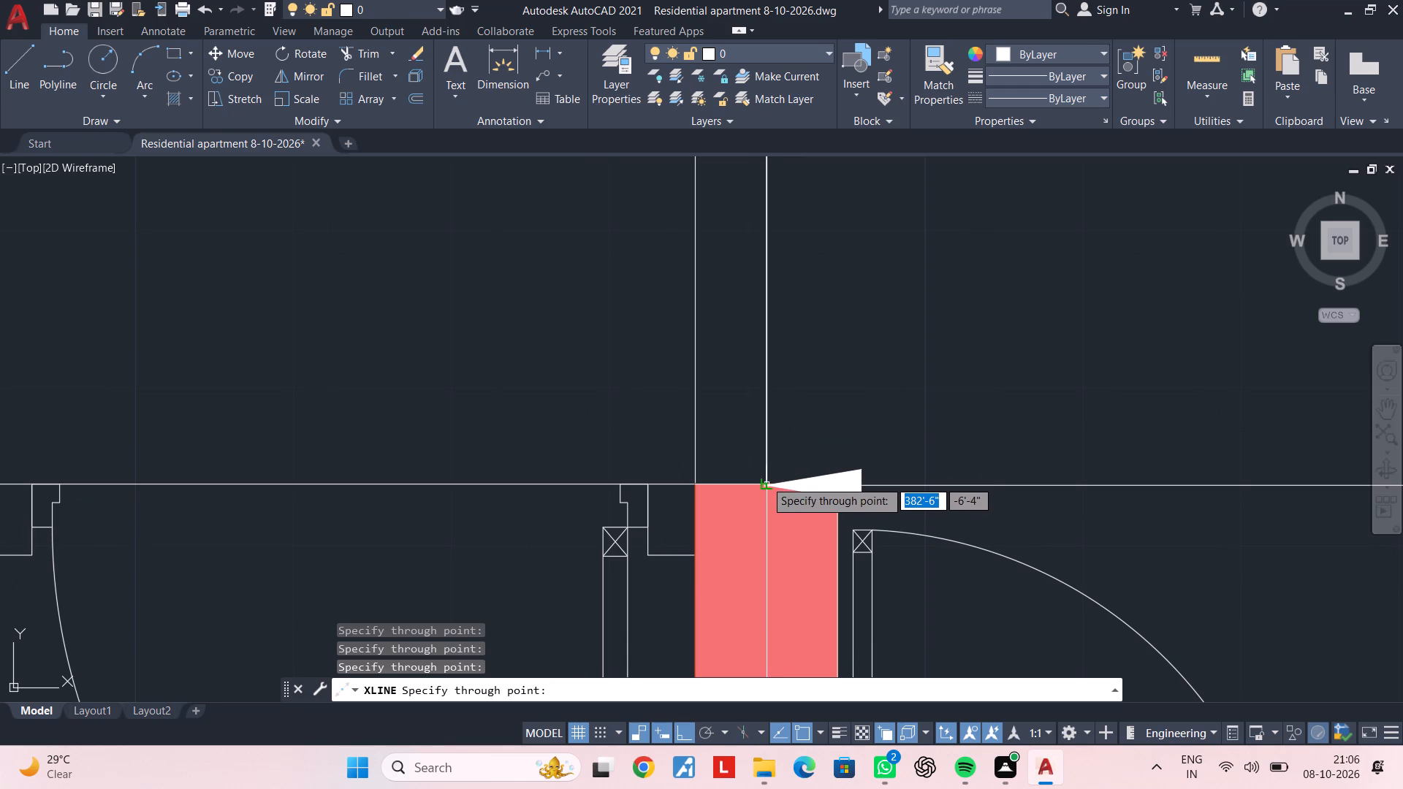
left_click(765, 482)
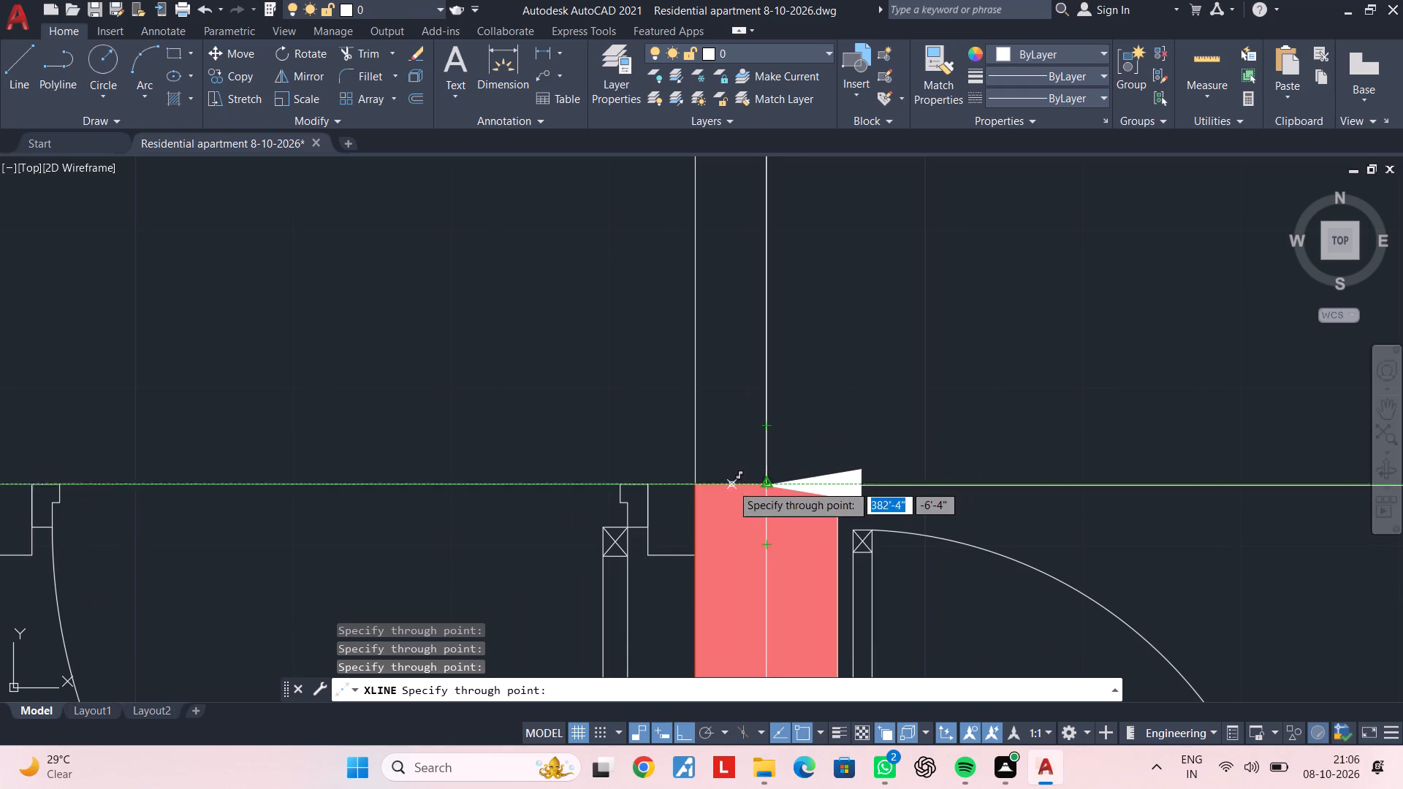
left_click(699, 484)
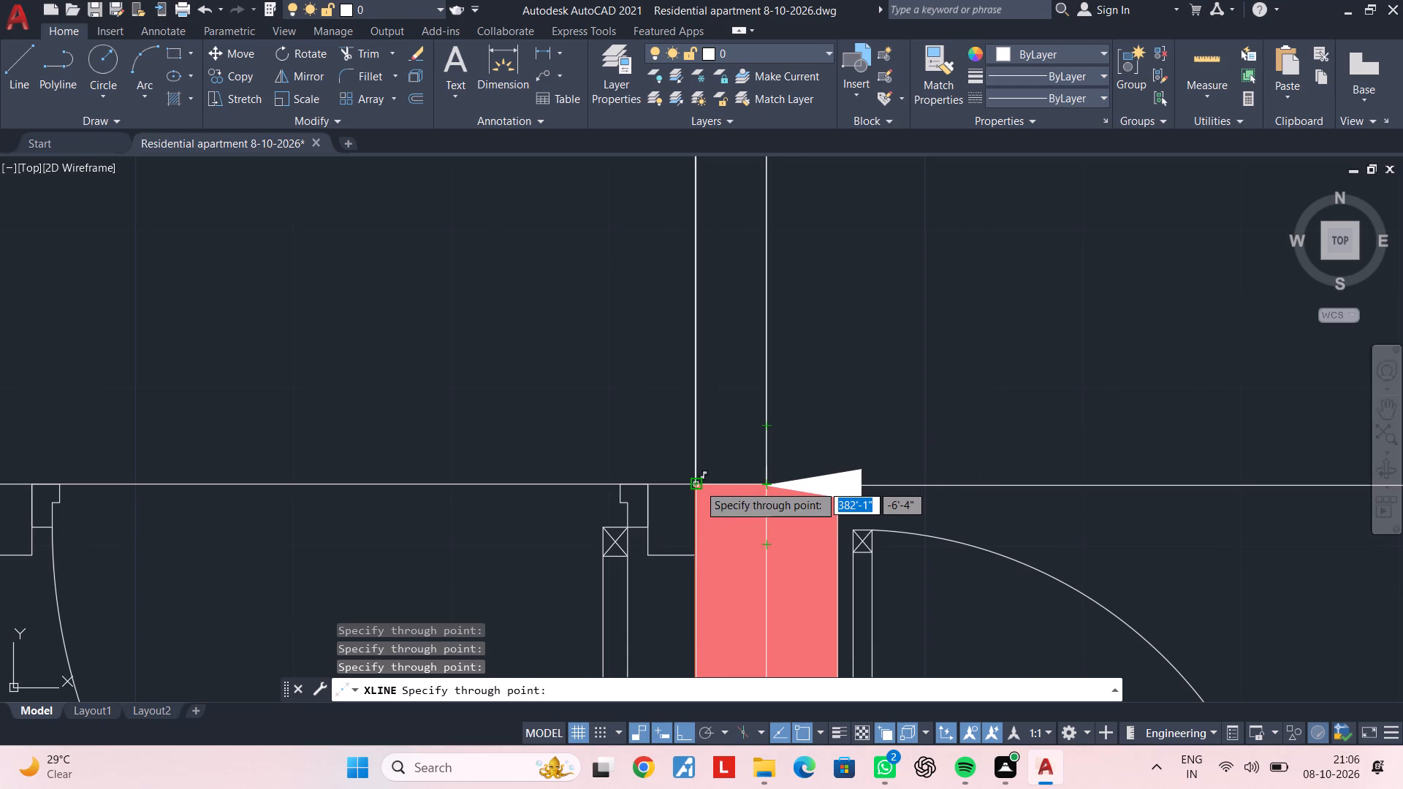
Draw vertical construction lines through both faces of the outer wall at the column beside the shaft, near the section A marker.
scroll(887, 480, "down", 3)
middle_click_drag(942, 479, 557, 456)
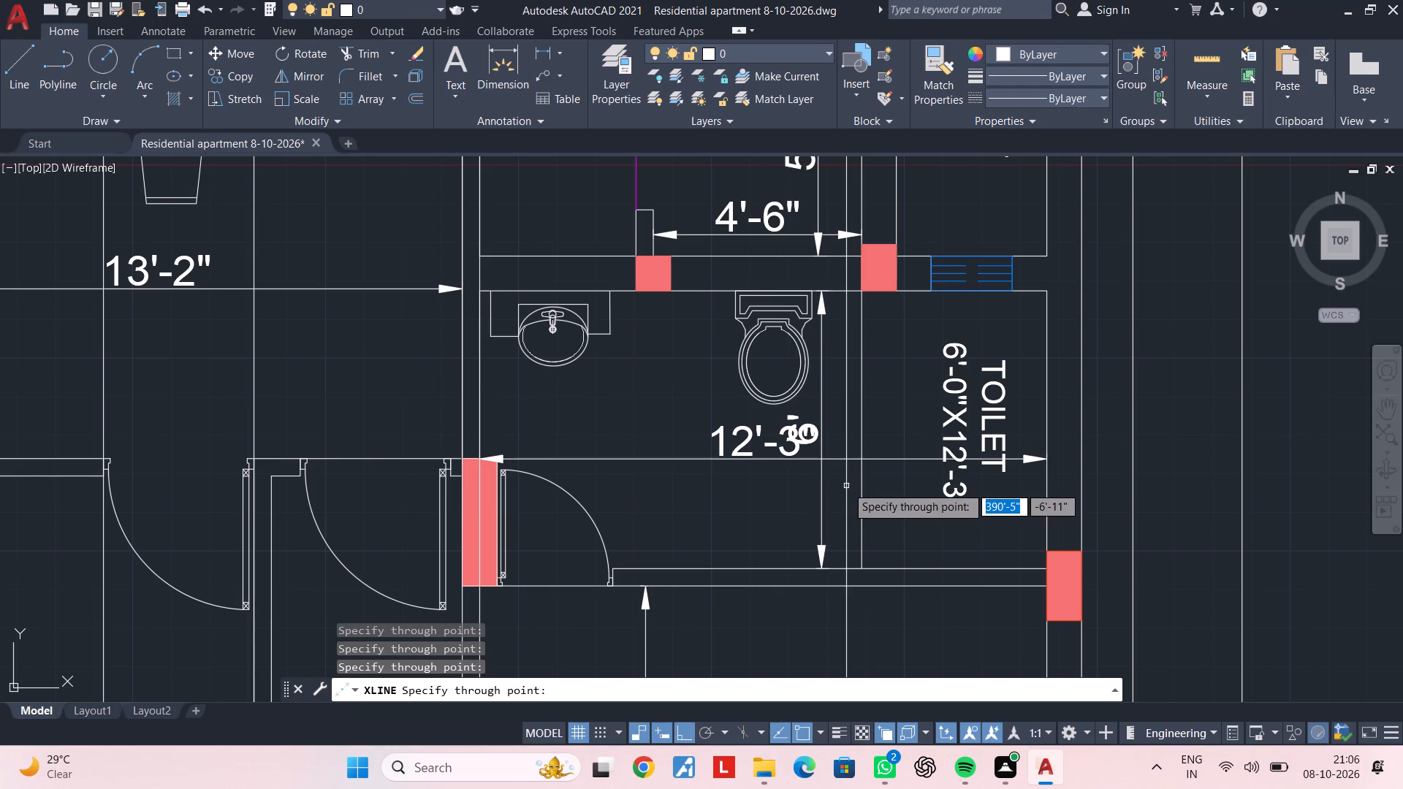
scroll(986, 474, "down", 3)
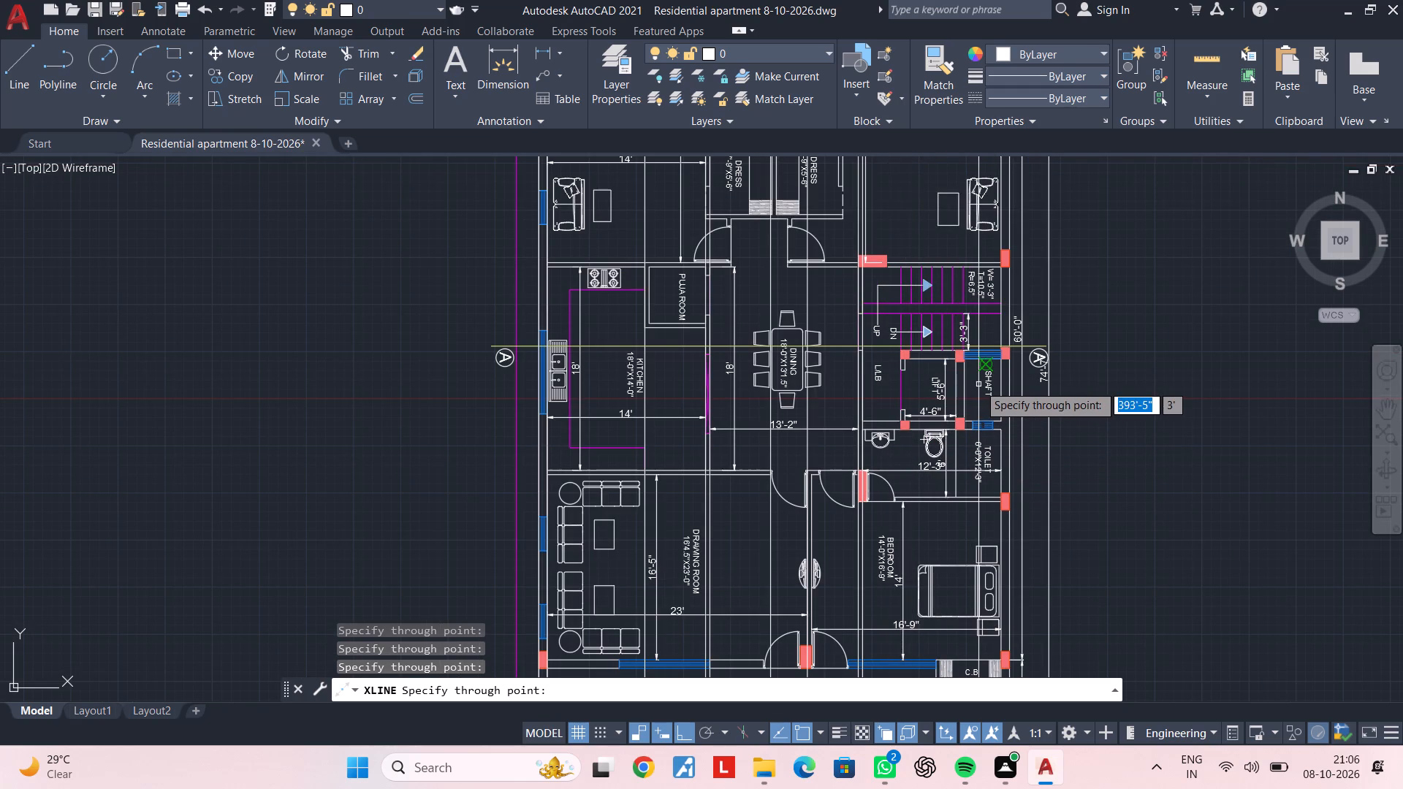
scroll(935, 382, "up", 2)
middle_click_drag(866, 384, 866, 386)
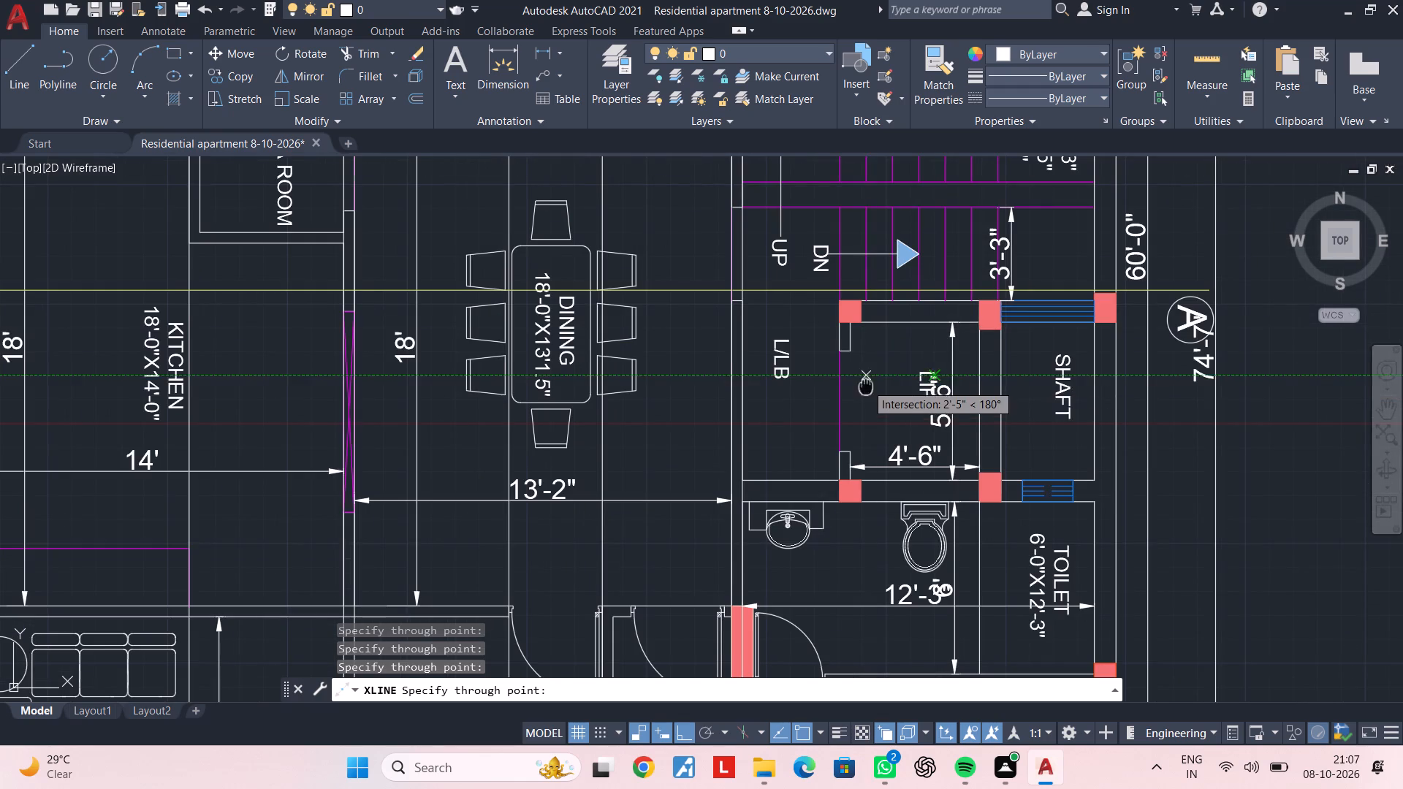
middle_click_drag(866, 386, 853, 512)
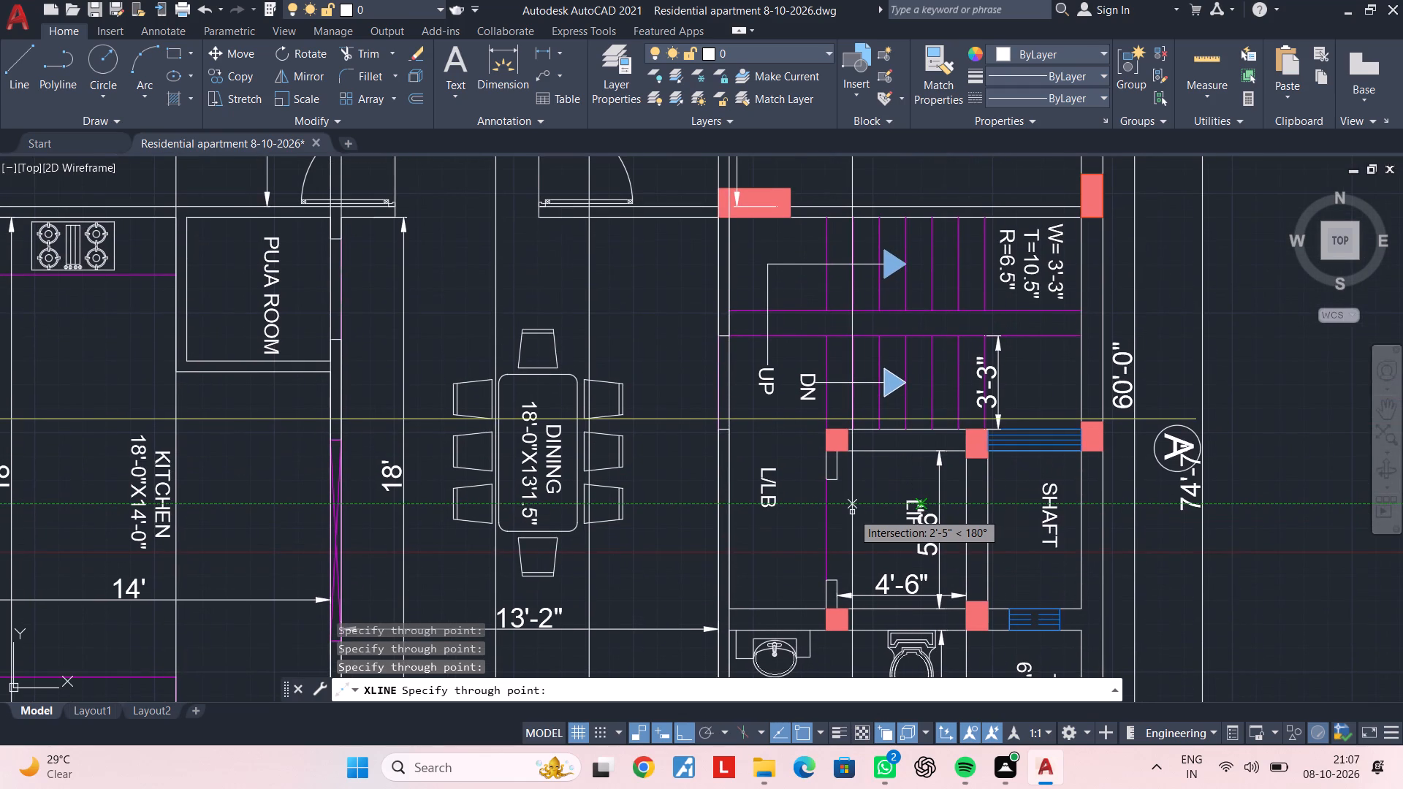
scroll(852, 512, "down", 1)
middle_click_drag(805, 517, 733, 518)
scroll(948, 460, "up", 2)
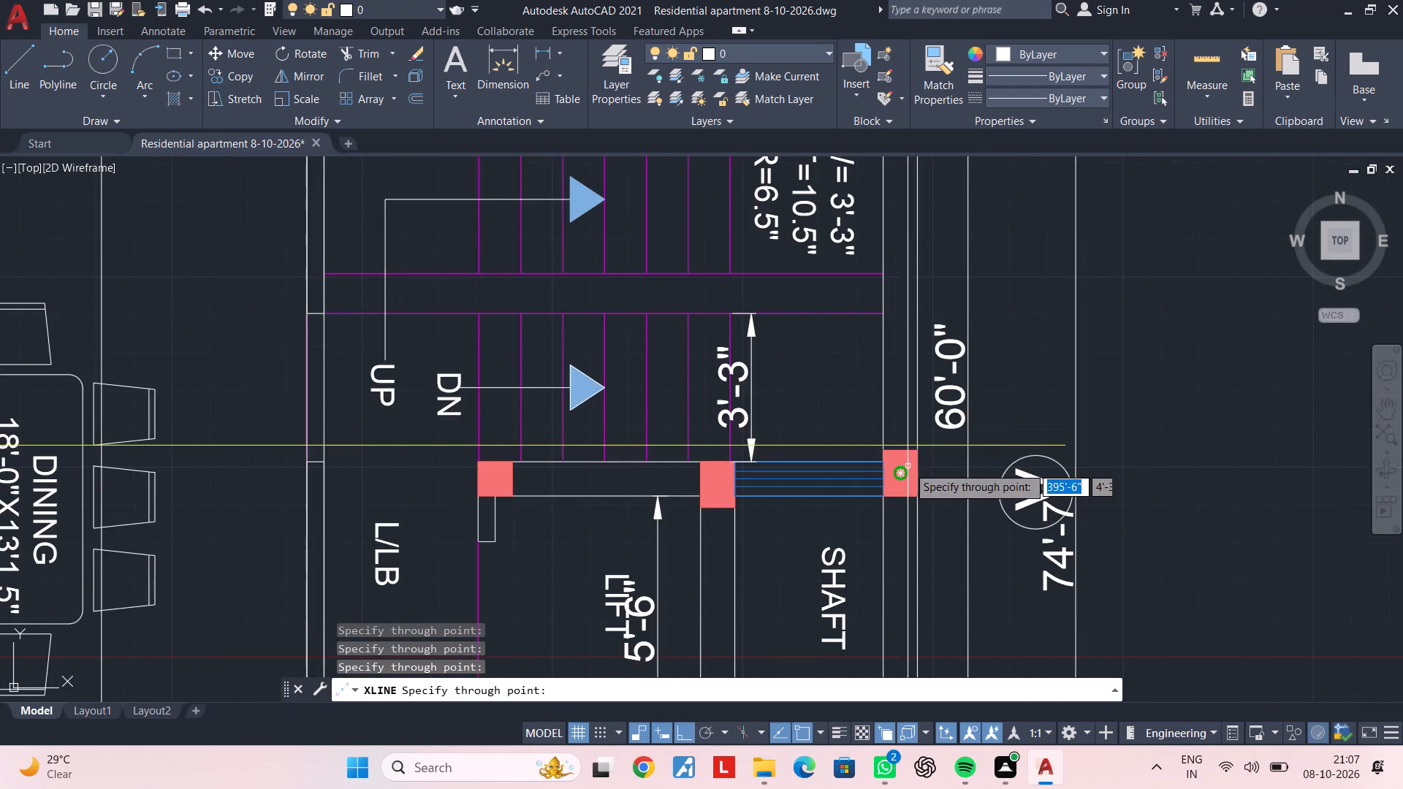
scroll(894, 460, "up", 2)
left_click(865, 422)
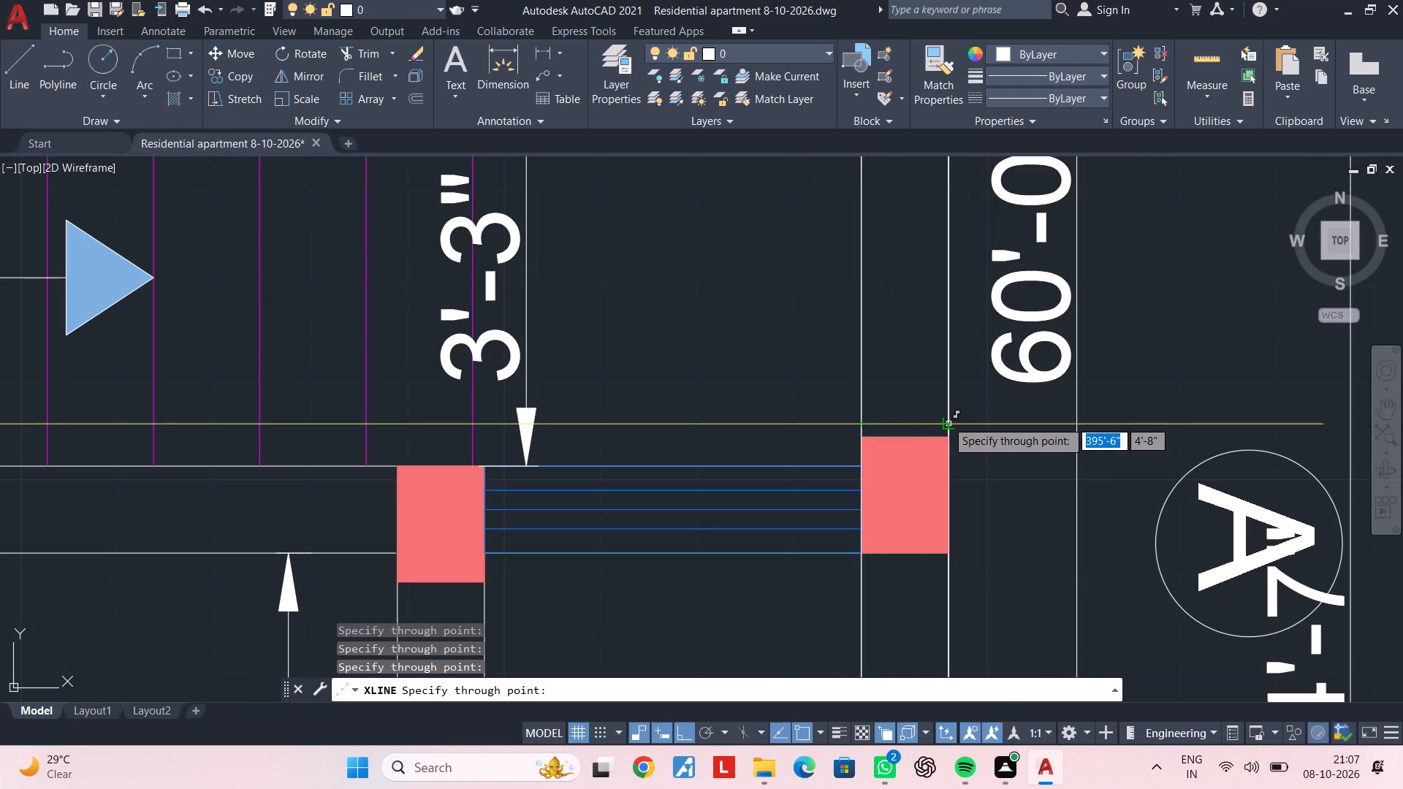
left_click(946, 420)
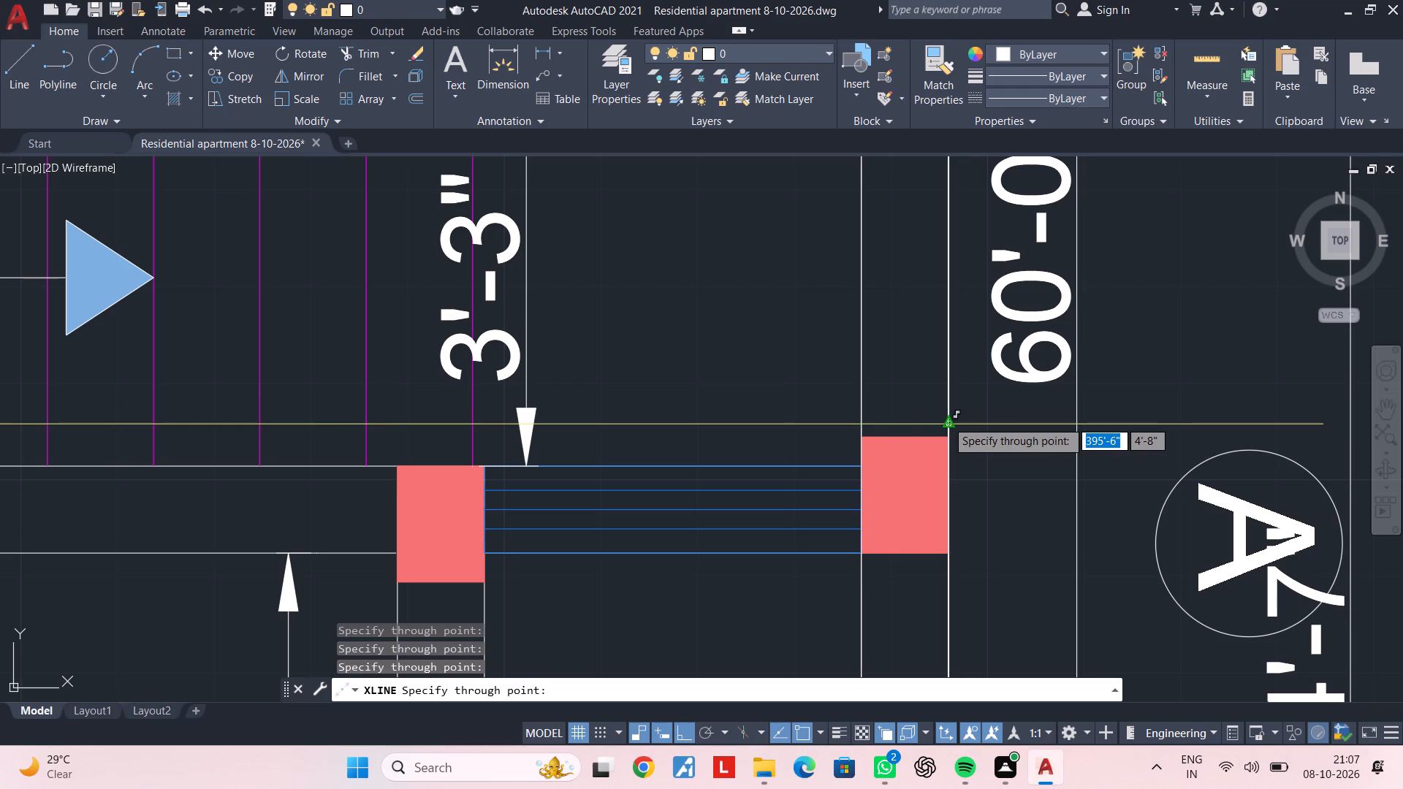
scroll(946, 420, "down", 3)
scroll(986, 527, "down", 2)
middle_click_drag(984, 521, 981, 319)
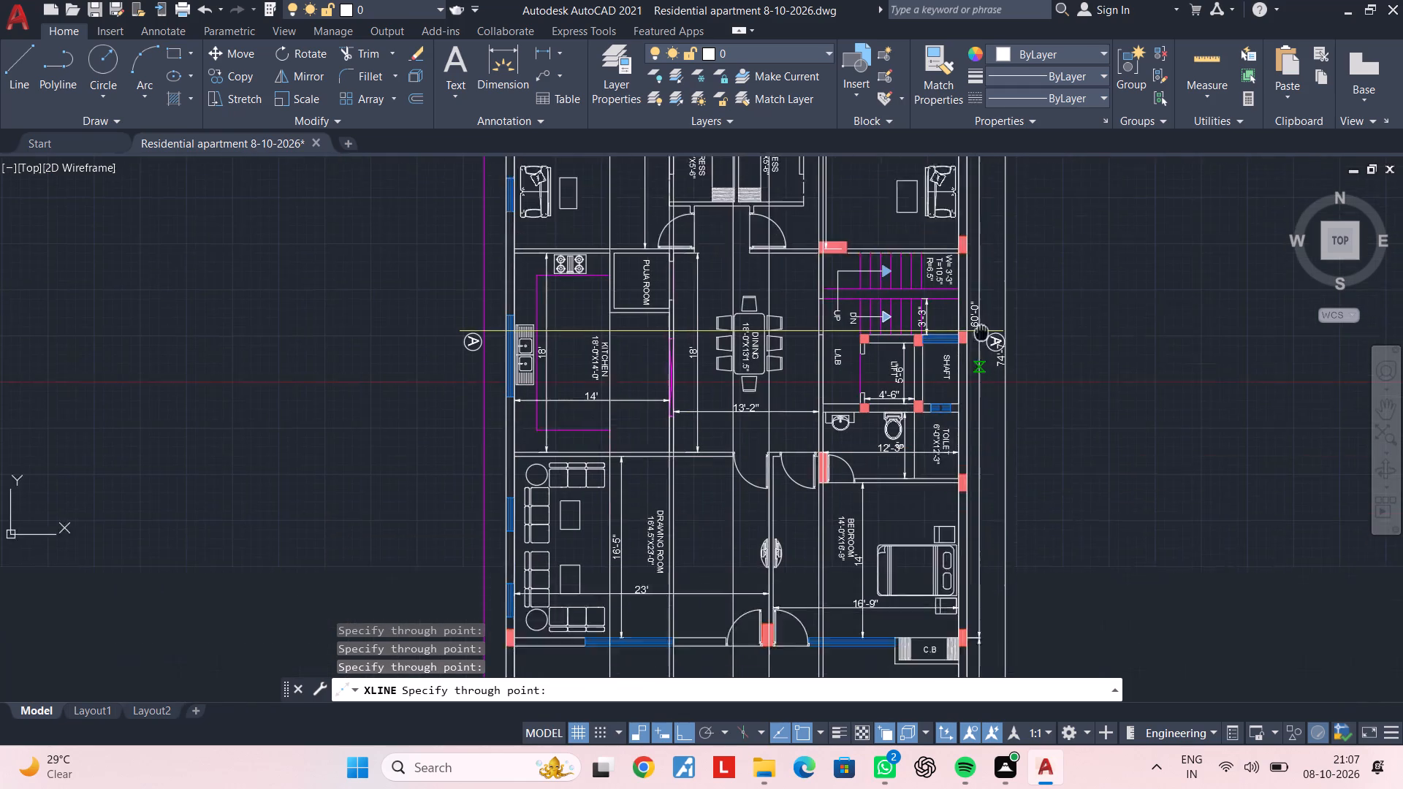
middle_click_drag(981, 319, 981, 270)
key("Escape")
scroll(1057, 503, "down", 2)
key("Escape")
middle_click_drag(1056, 482, 1011, 246)
key("Escape")
key("Escape")
key("Escape")
key("Escape")
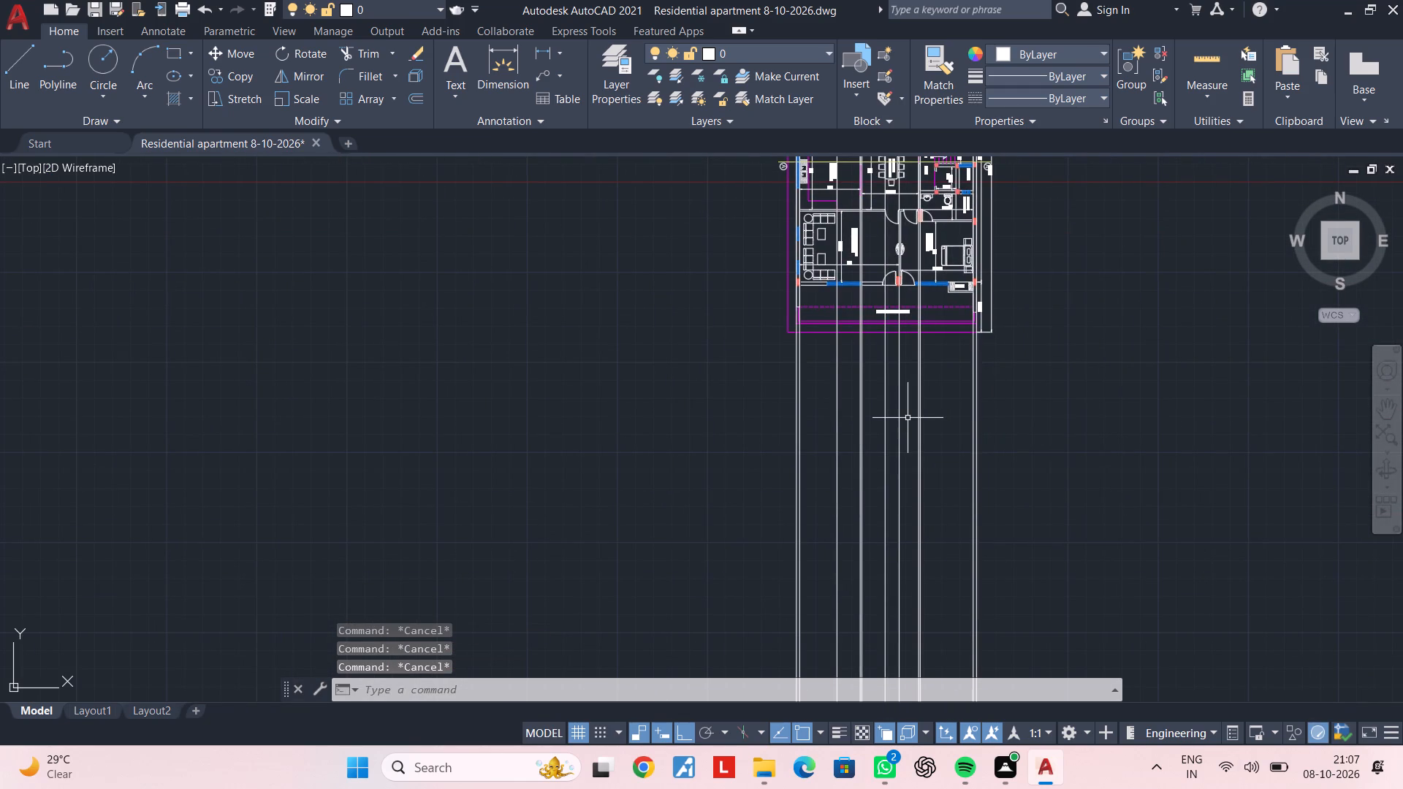
Draw a horizontal construction line across the vertical lines, just below the balcony edge of the rotated plan.
type("XL")
key("space")
type("H")
key("space")
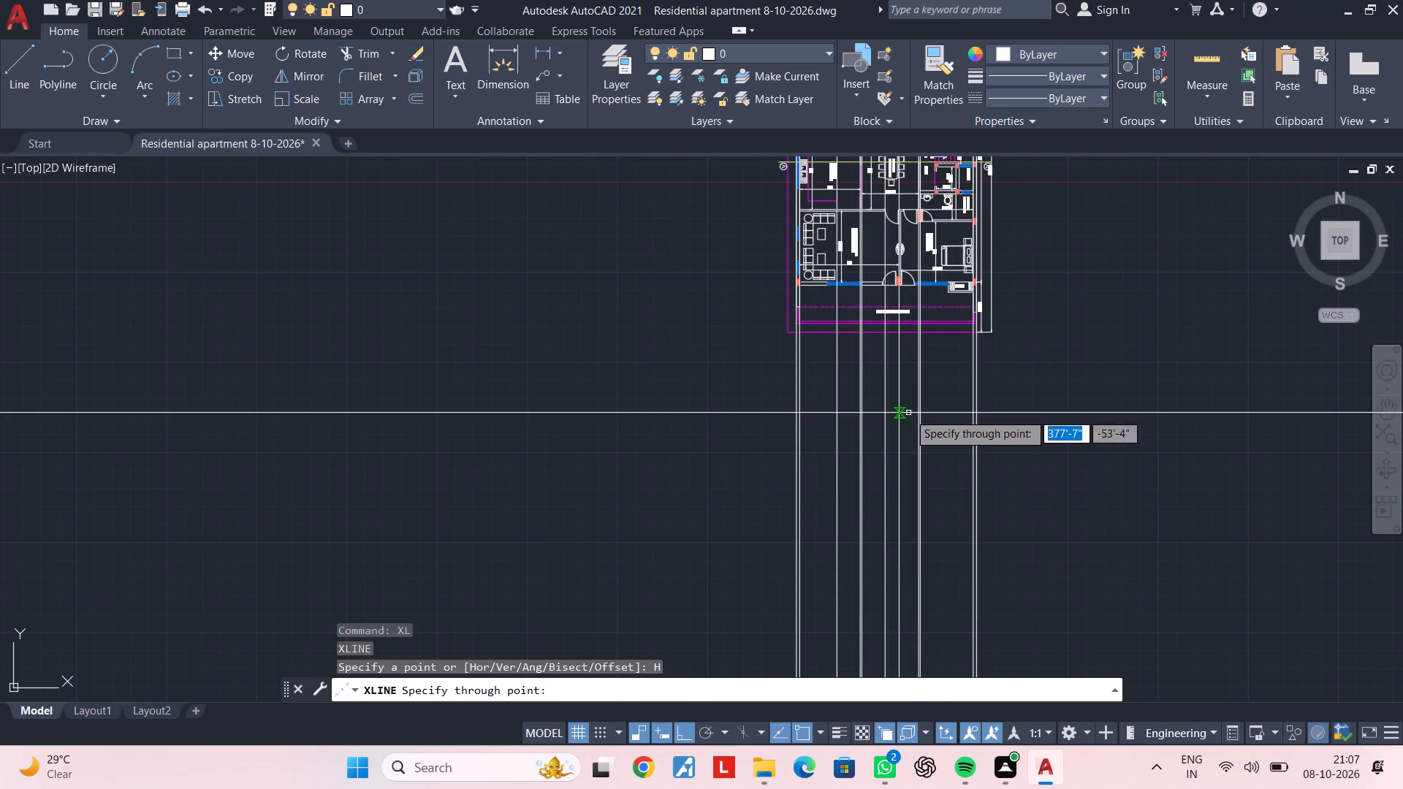
scroll(857, 413, "up", 2)
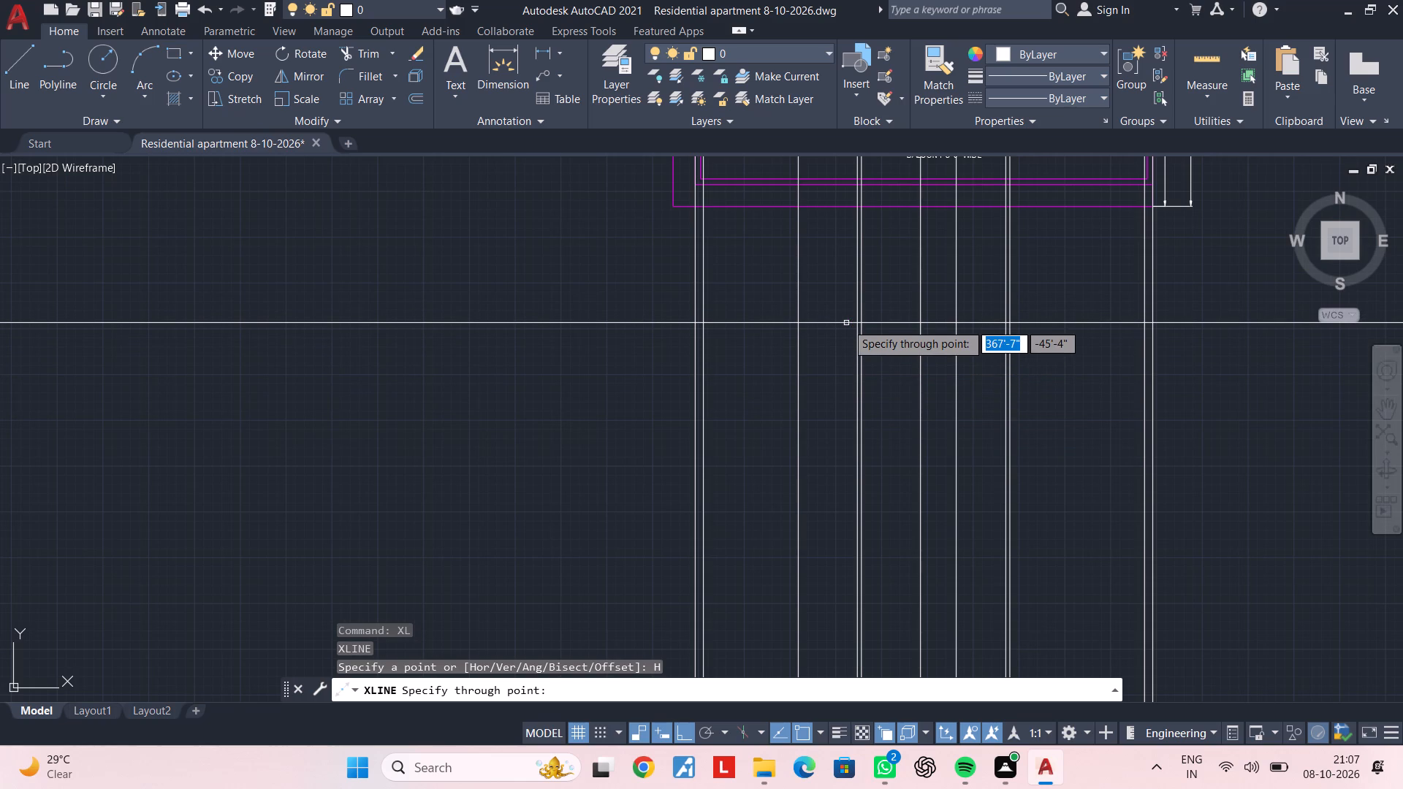
scroll(846, 323, "up", 1)
left_click(837, 323)
scroll(837, 389, "down", 3)
key("Escape")
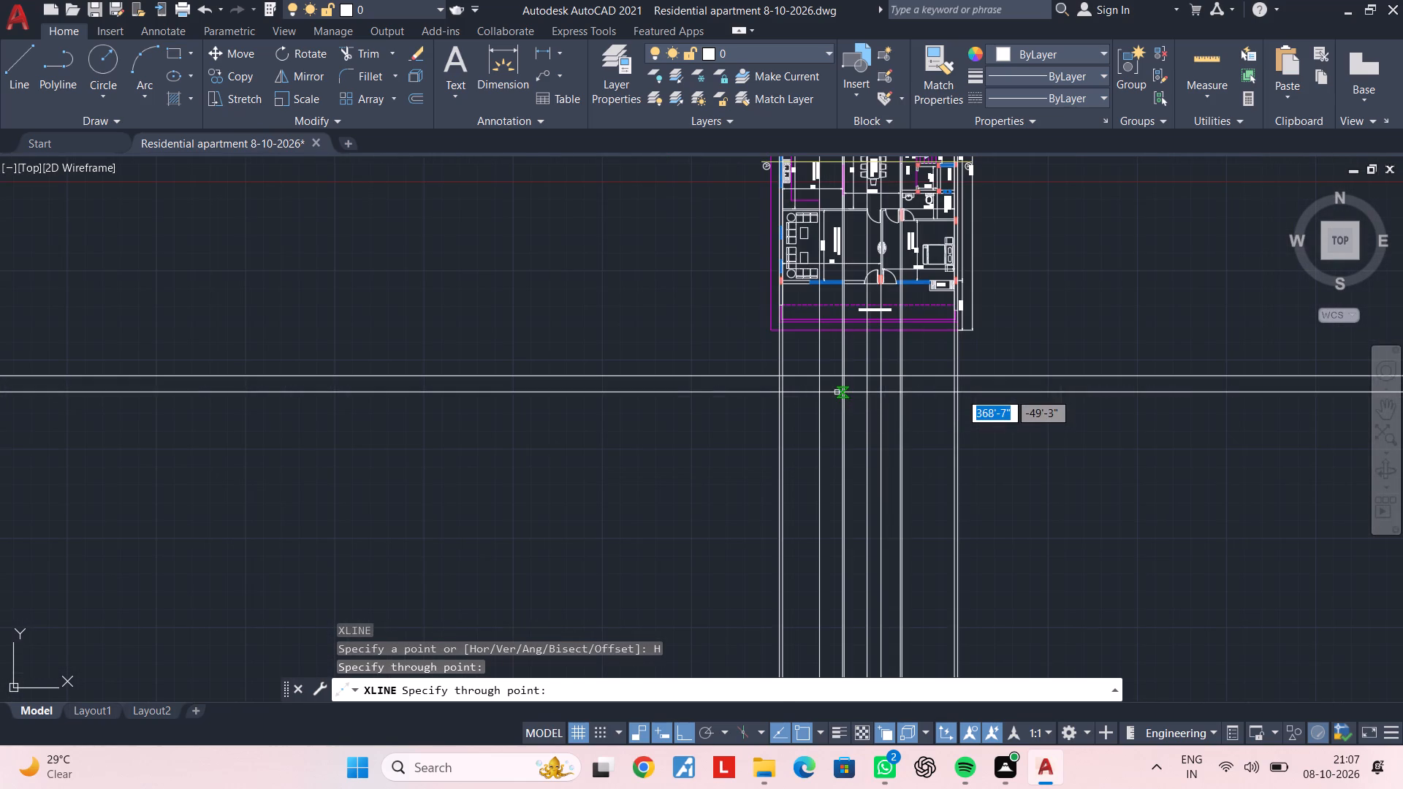
key("Escape")
key("Escape")
key("Escape")
Trim the vertical construction lines in the gap between the plan's balcony edge and the horizontal construction line.
type("TR")
key("space")
scroll(853, 368, "up", 2)
left_click(1143, 338)
left_click(600, 335)
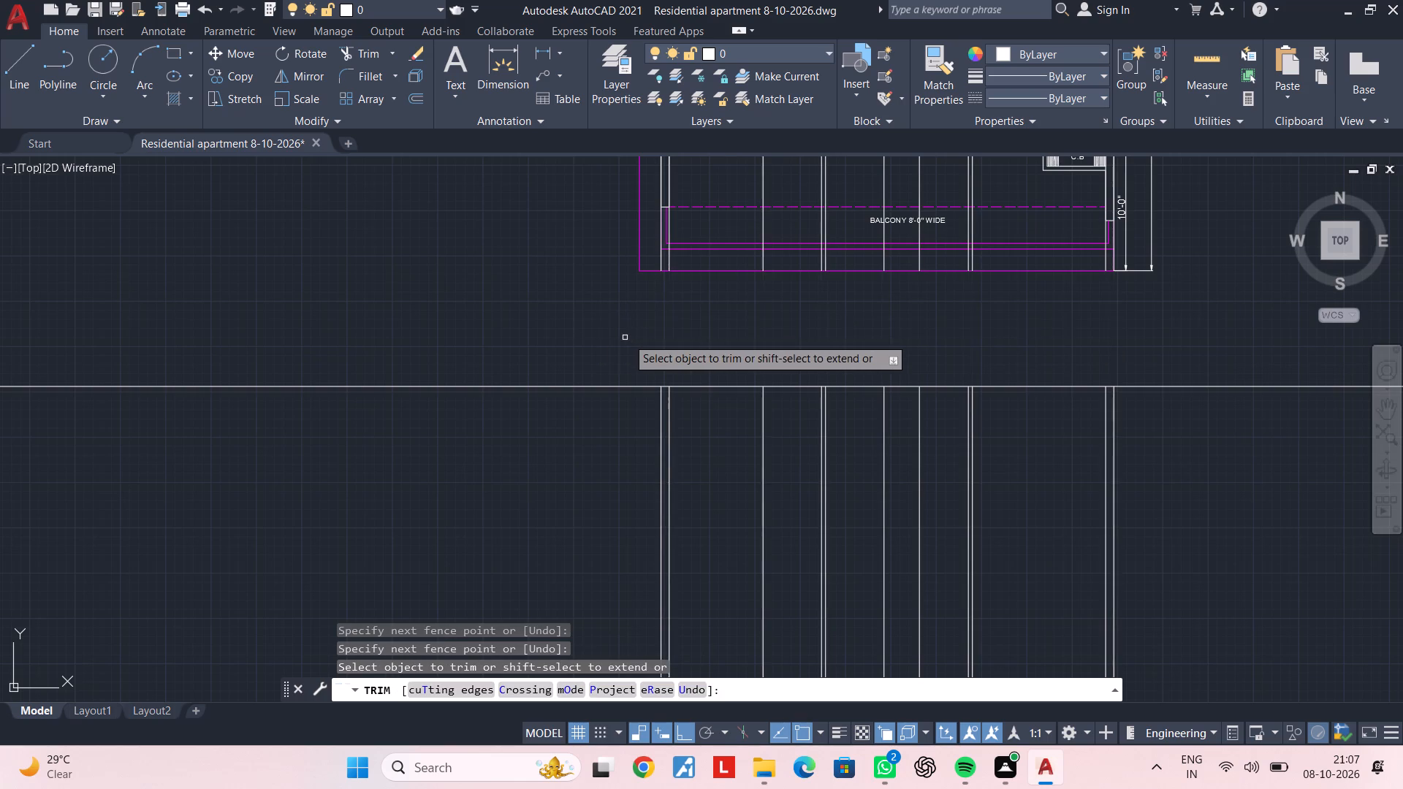
scroll(640, 343, "down", 2)
middle_click_drag(780, 333, 777, 527)
key("Escape")
key("Escape")
middle_click_drag(881, 378, 881, 542)
key("Escape")
key("Escape")
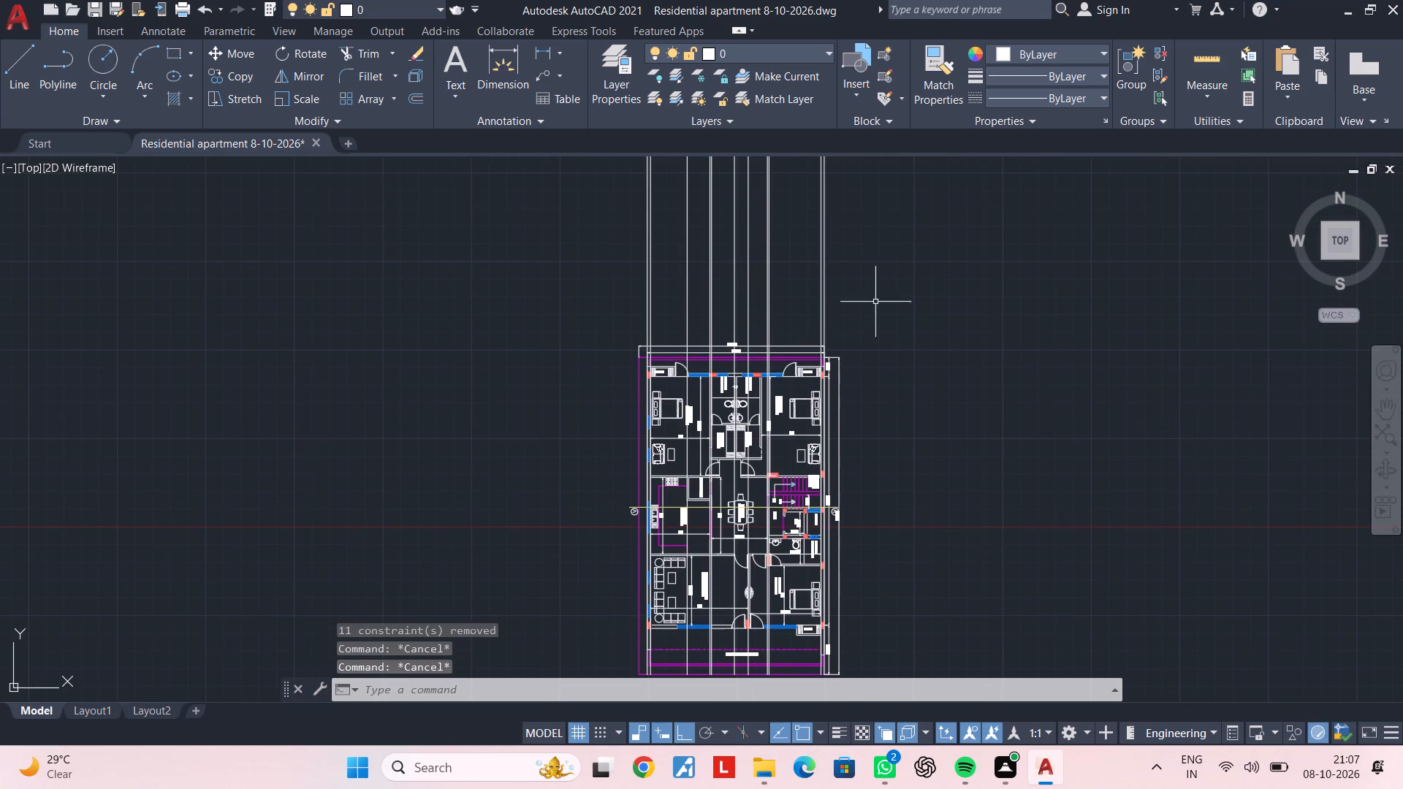
Delete the leftover vertical construction lines running through and above the floor plan.
key("Escape")
left_click(894, 264)
left_click(579, 278)
key("Delete")
scroll(585, 281, "down", 1)
scroll(756, 418, "down", 2)
middle_click_drag(745, 413, 758, 329)
scroll(753, 383, "up", 2)
scroll(620, 430, "up", 1)
middle_click_drag(615, 400, 610, 432)
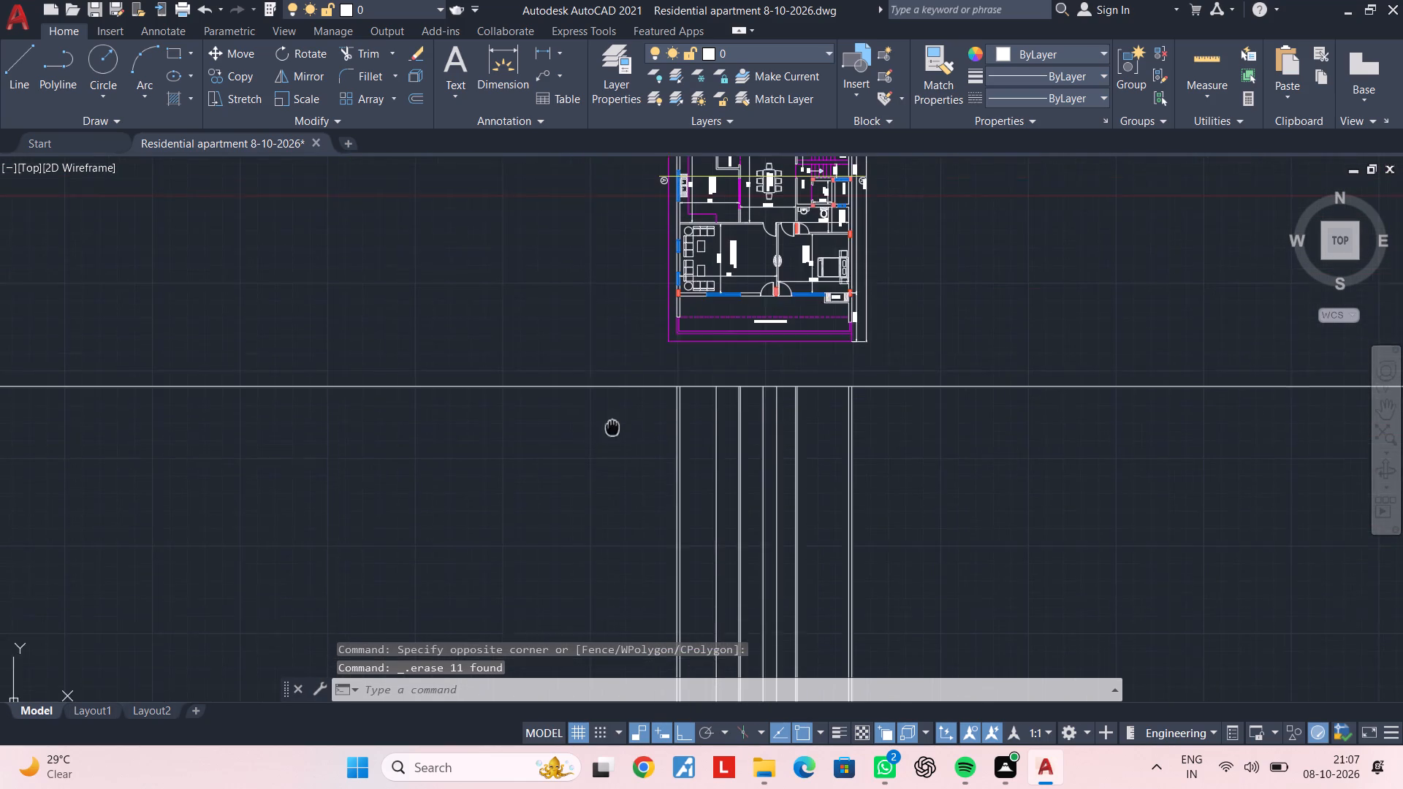
Trim both ends of the horizontal construction line back to the outermost vertical wall lines.
middle_click_drag(610, 432, 594, 465)
key("Escape")
key("Escape")
key("t")
key("r")
key("space")
left_click_drag(577, 462, 576, 449)
left_click(555, 401)
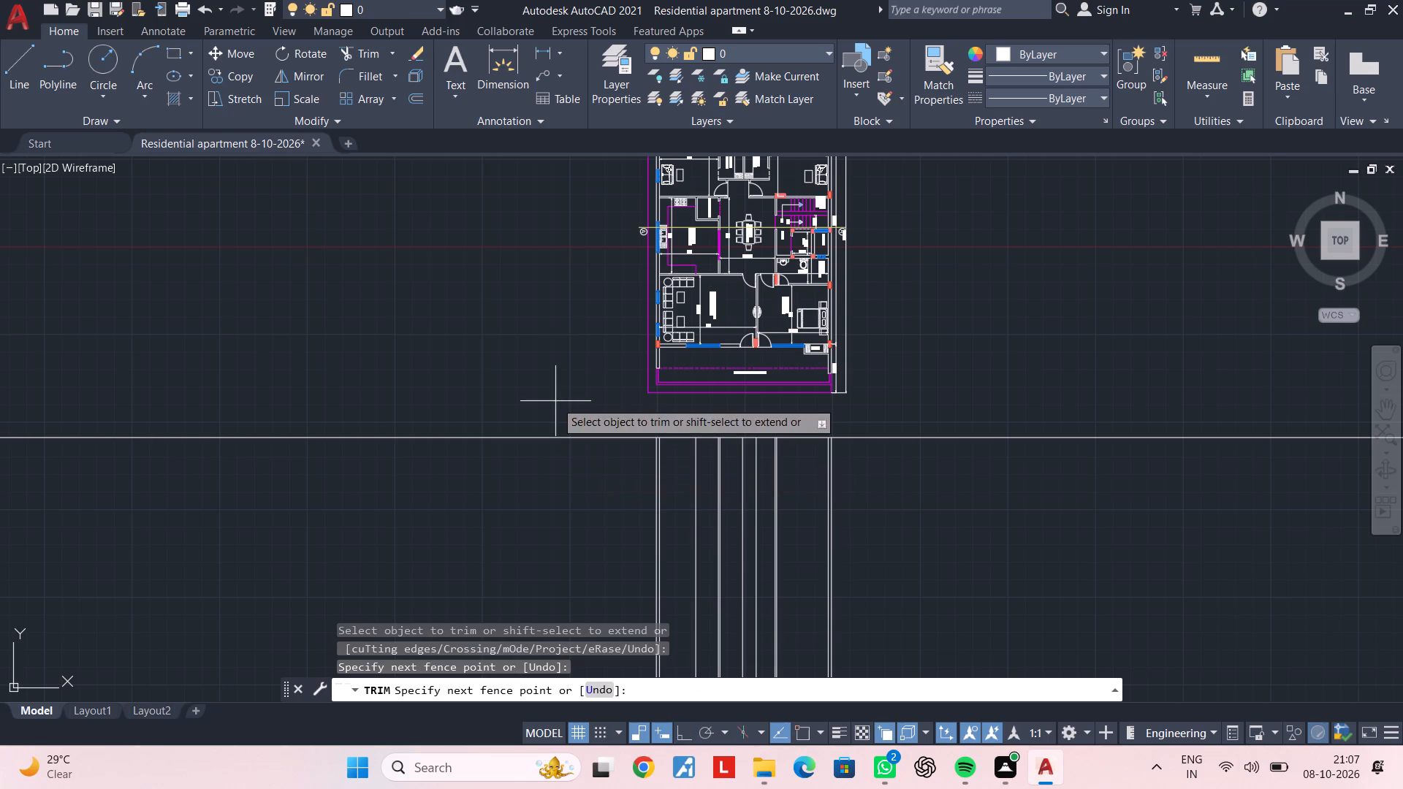
left_click(542, 465)
left_click(1018, 508)
left_click(1009, 390)
key("Escape")
key("Escape")
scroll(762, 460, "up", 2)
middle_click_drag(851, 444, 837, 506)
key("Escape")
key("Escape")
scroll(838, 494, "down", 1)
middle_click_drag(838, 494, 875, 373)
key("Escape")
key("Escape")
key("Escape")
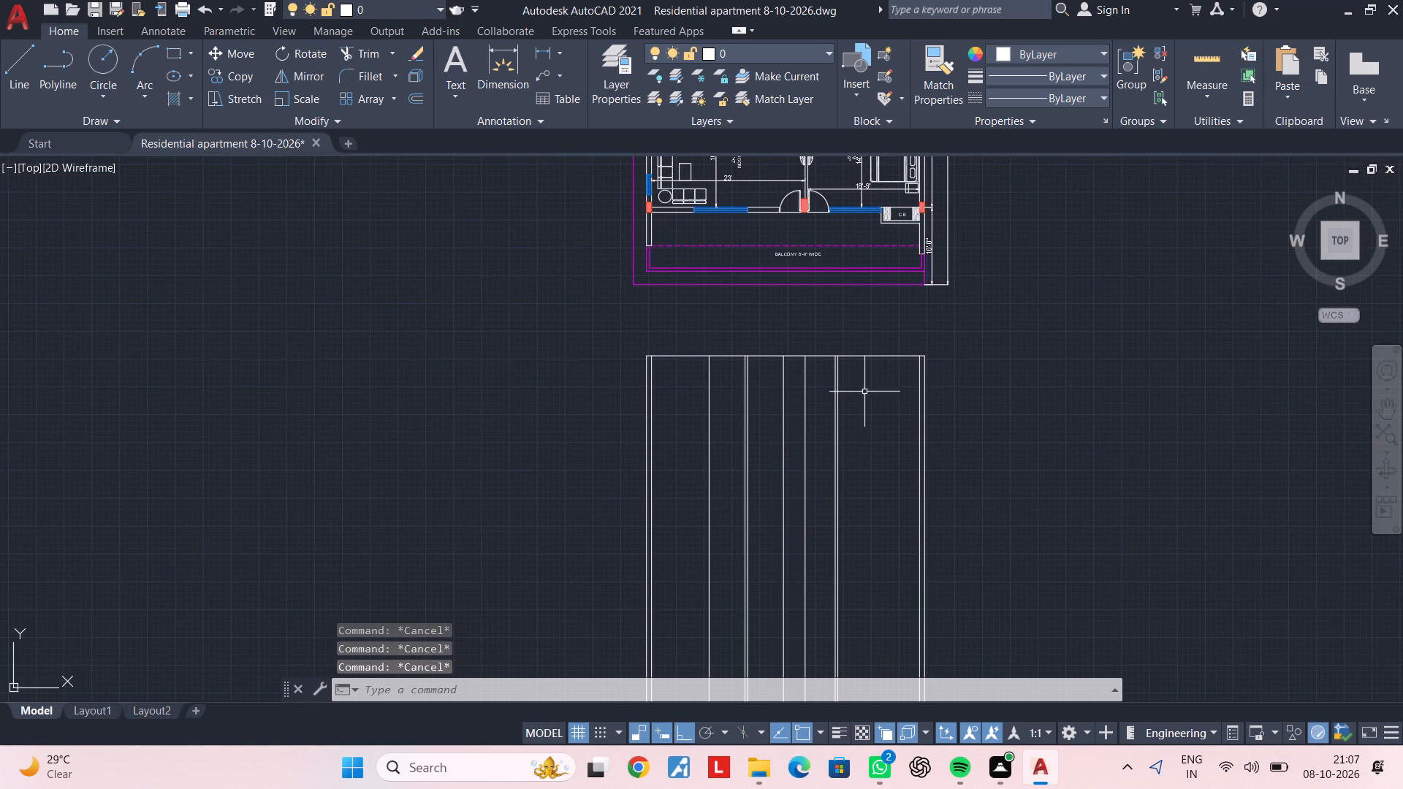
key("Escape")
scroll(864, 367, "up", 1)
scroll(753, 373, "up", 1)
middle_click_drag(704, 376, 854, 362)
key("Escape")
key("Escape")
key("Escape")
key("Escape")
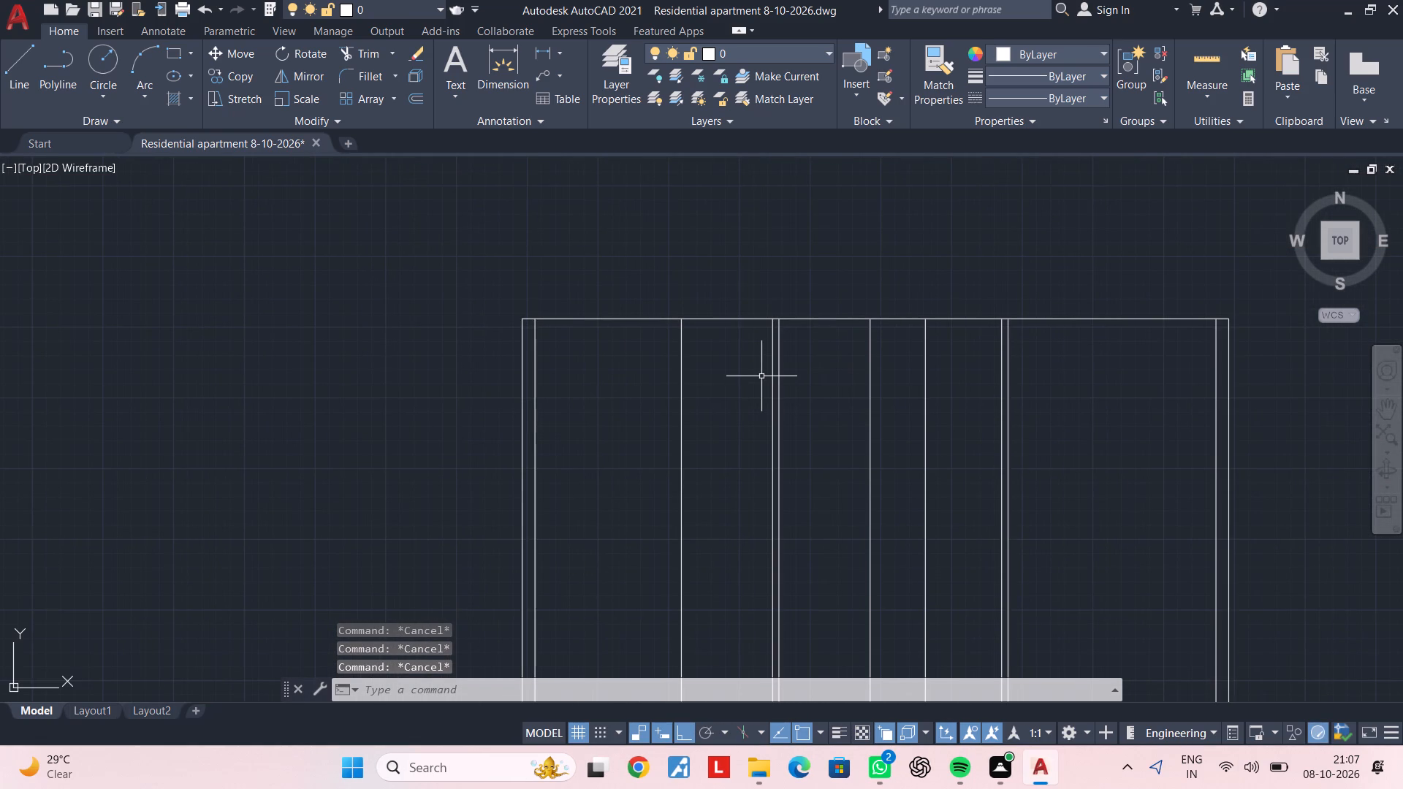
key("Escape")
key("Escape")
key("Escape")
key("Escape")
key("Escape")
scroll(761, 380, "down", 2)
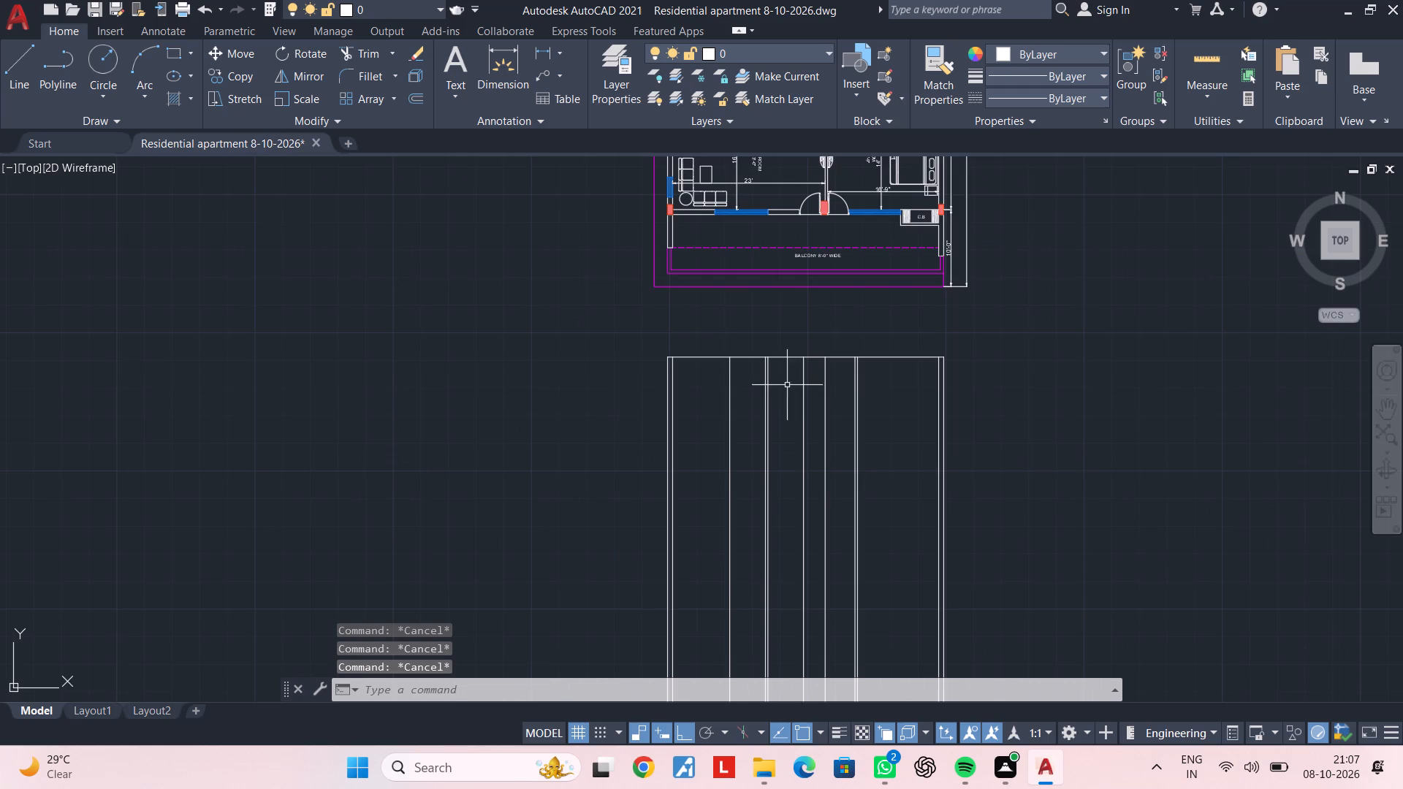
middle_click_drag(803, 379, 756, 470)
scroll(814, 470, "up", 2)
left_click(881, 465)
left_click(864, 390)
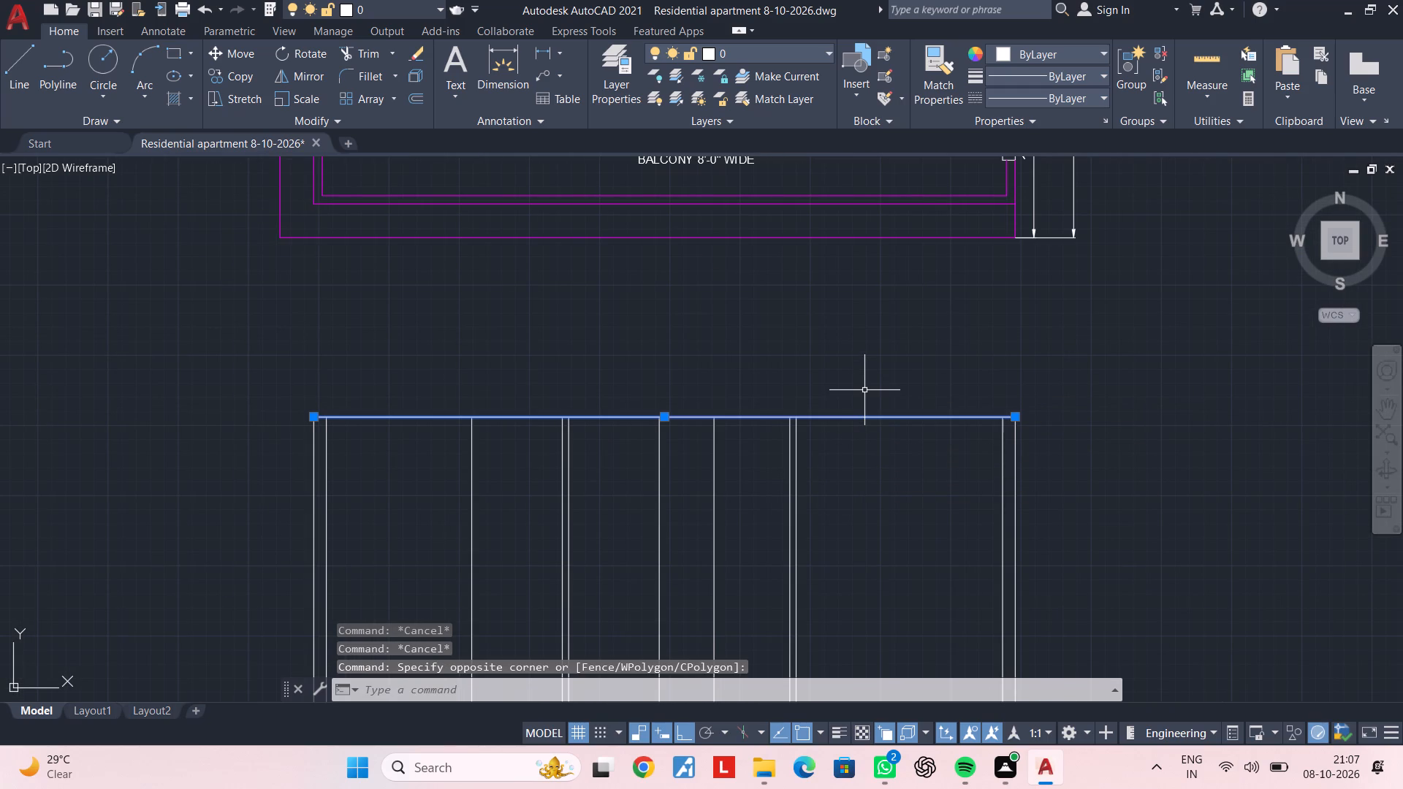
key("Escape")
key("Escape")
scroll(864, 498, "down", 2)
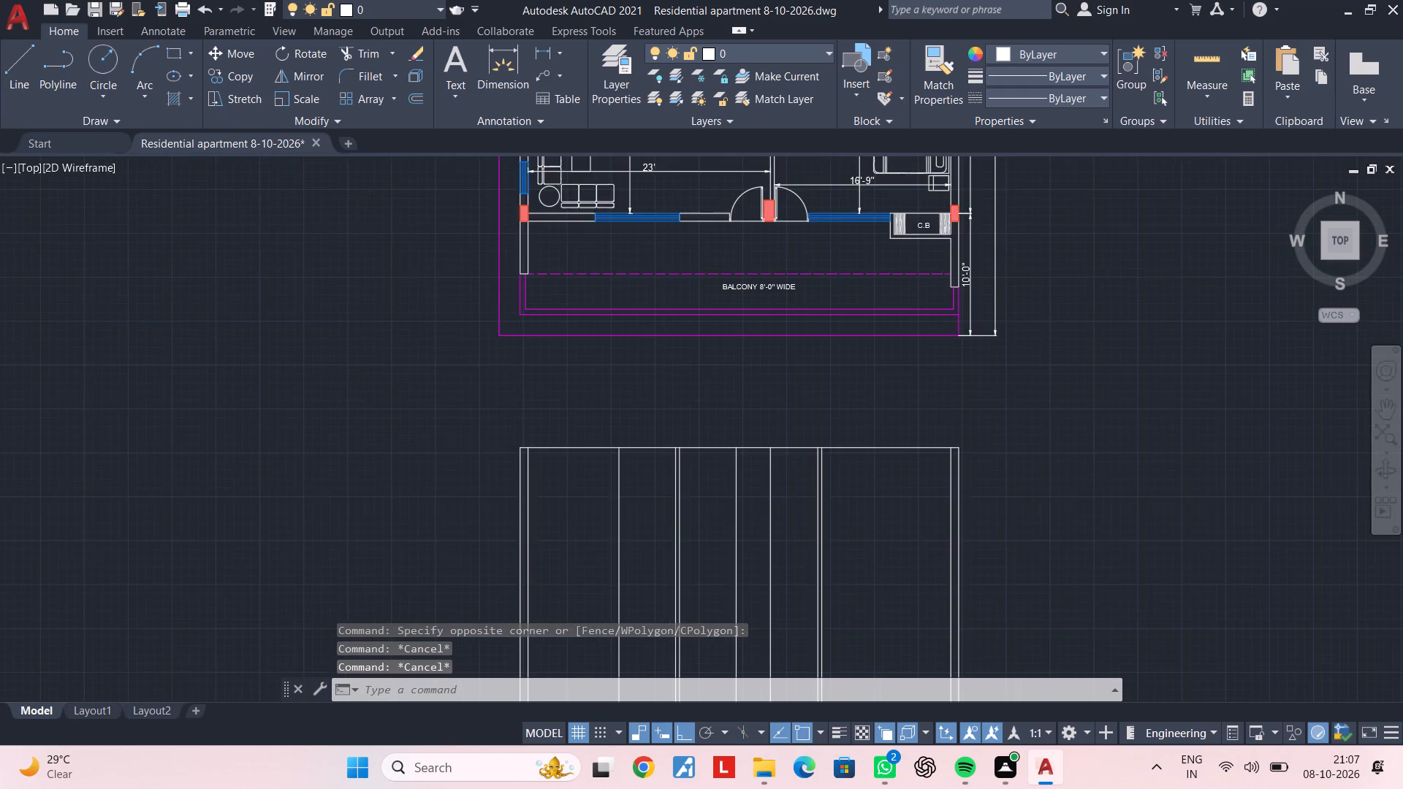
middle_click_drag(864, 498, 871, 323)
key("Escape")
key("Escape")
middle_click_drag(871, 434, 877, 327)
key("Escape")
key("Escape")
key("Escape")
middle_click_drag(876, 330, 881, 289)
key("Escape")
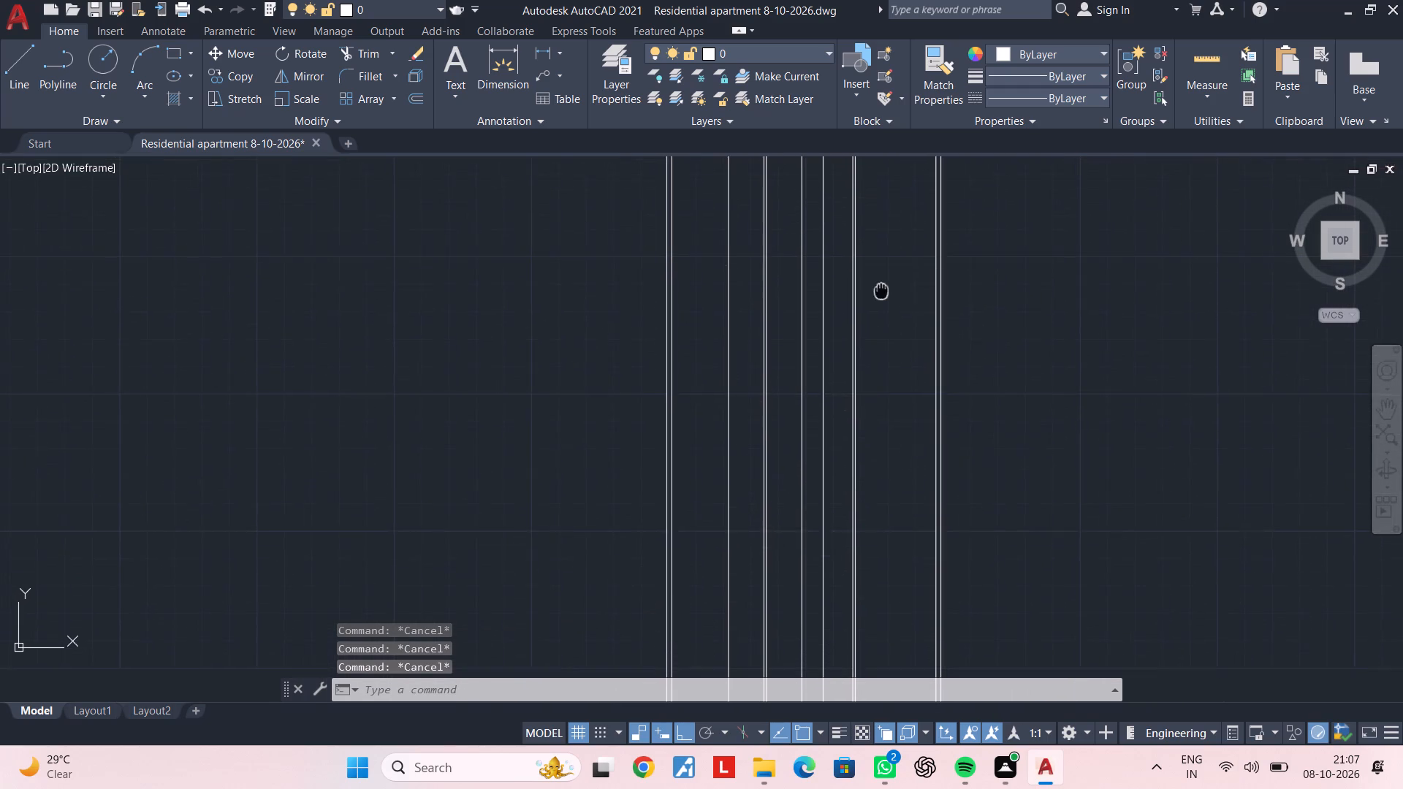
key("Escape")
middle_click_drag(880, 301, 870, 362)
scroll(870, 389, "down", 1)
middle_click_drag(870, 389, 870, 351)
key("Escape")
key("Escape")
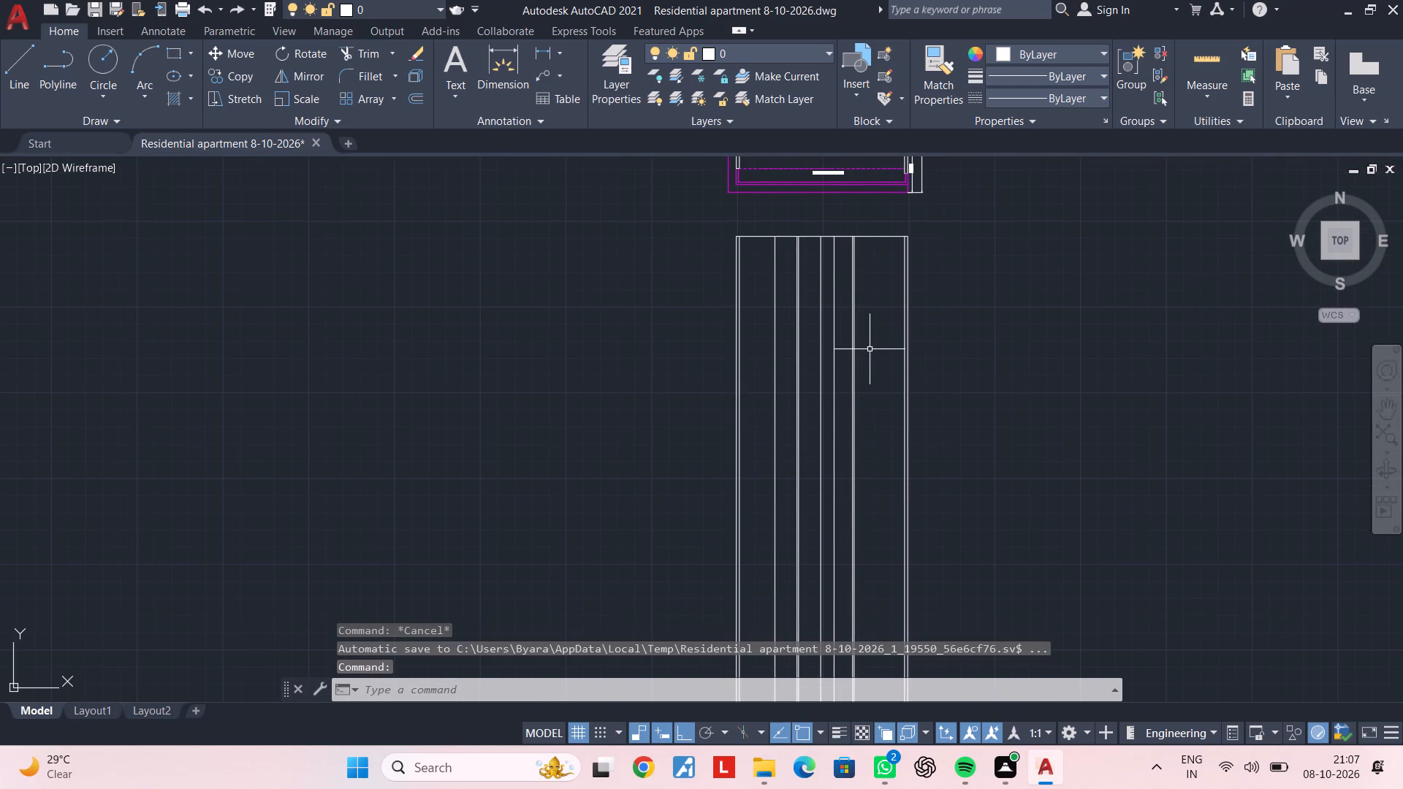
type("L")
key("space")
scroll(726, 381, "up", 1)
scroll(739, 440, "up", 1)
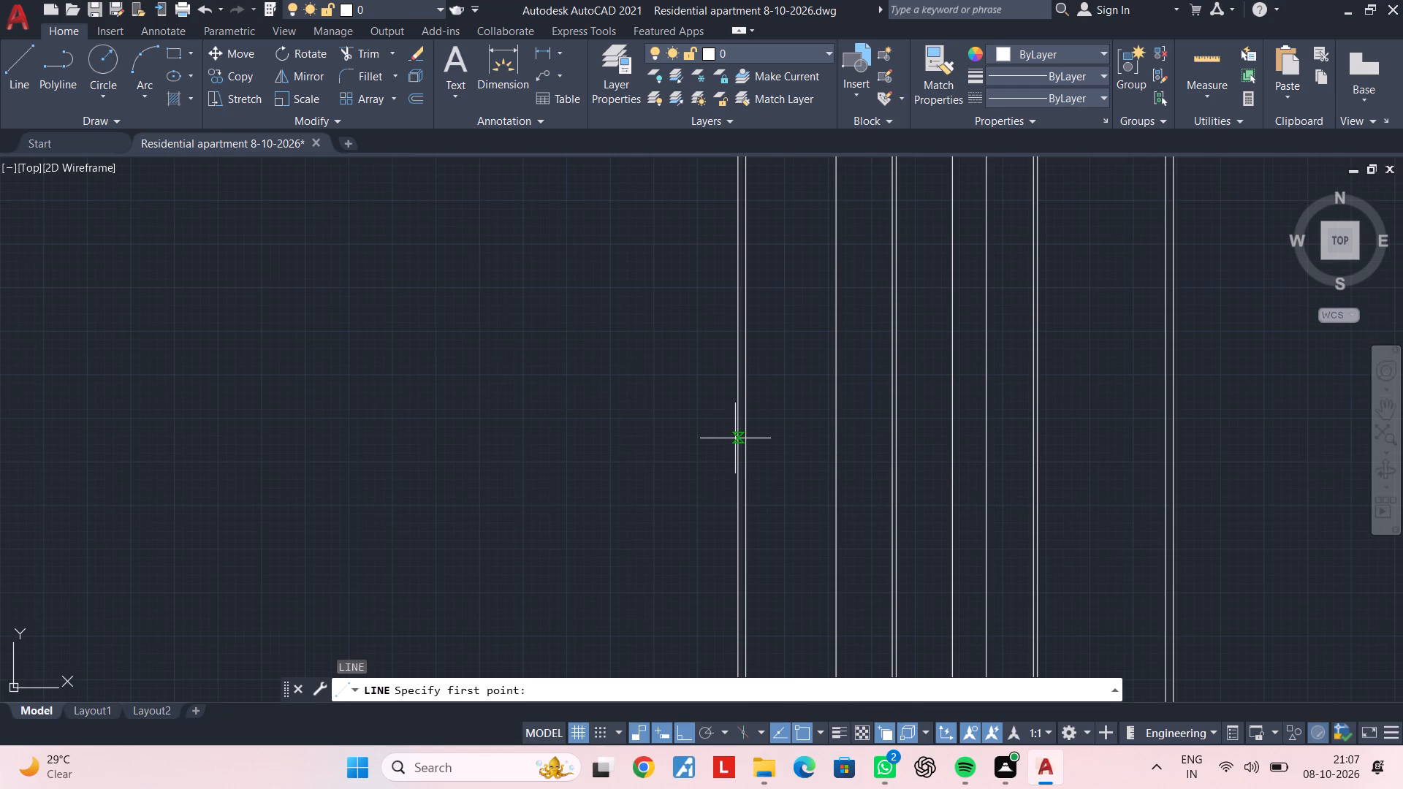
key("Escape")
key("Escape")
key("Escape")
Offset the top horizontal line of the section downward by 51'3".
scroll(764, 443, "down", 1)
middle_click_drag(843, 424, 803, 577)
middle_click_drag(917, 385, 914, 329)
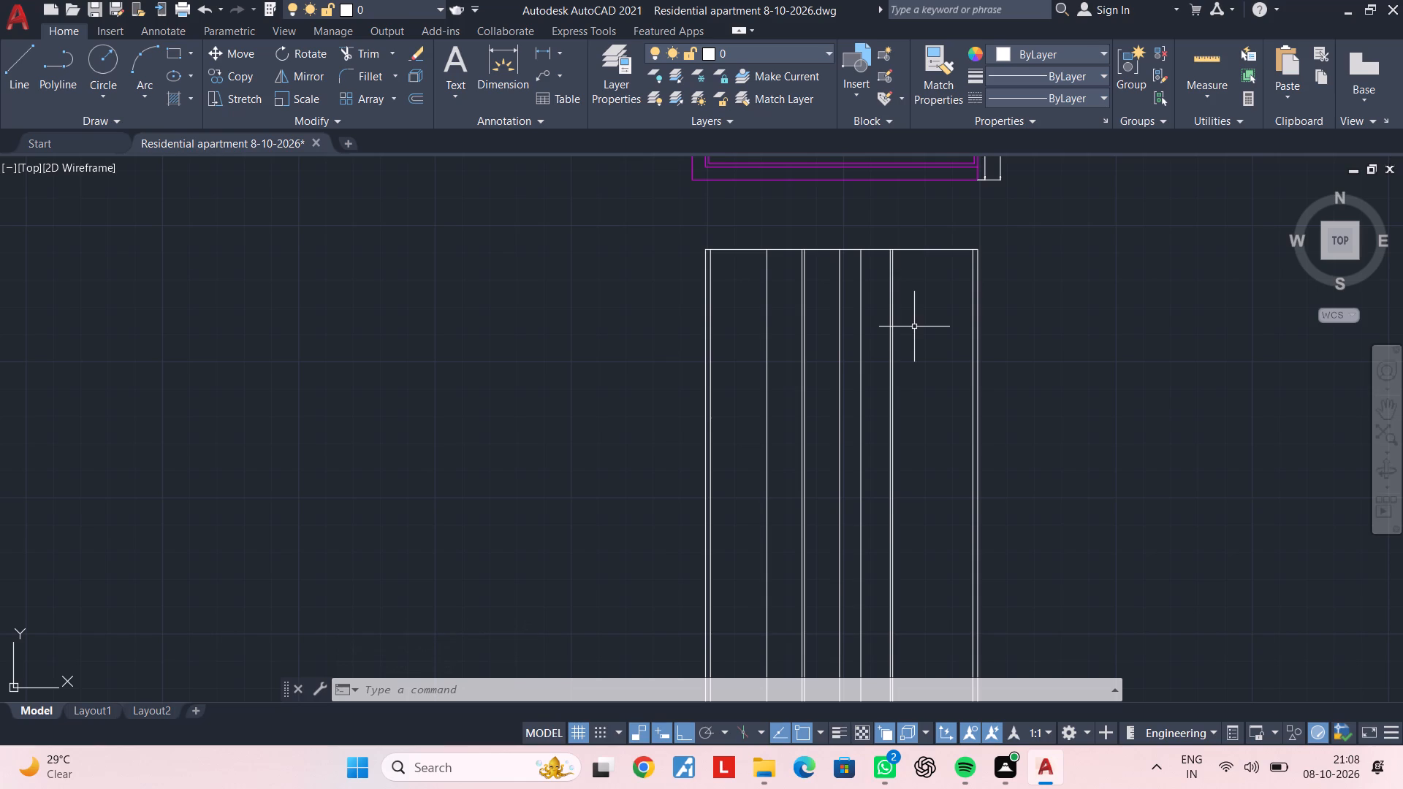
type("OF")
key("space")
type("51'")
type("3\"")
key("Return")
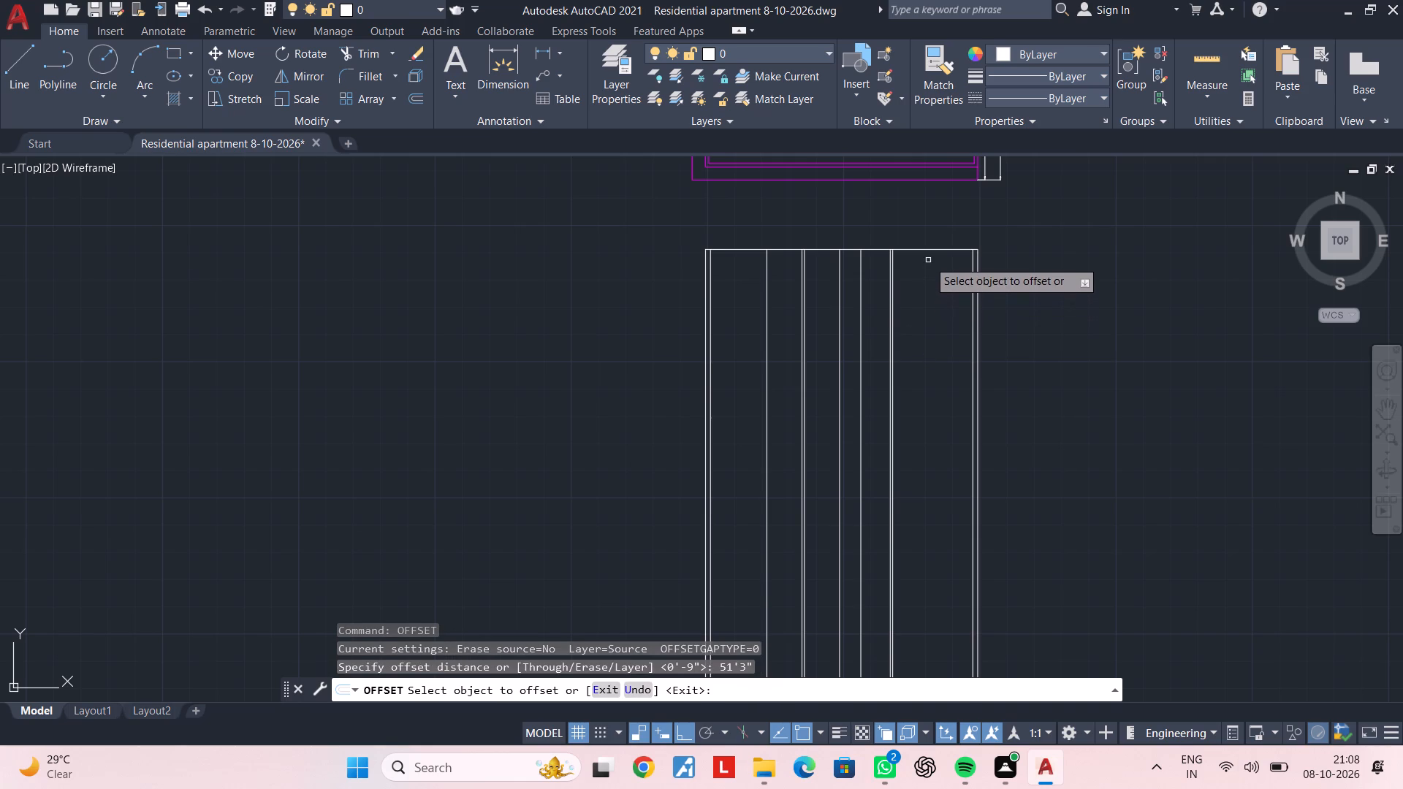
left_click(928, 250)
left_click(931, 538)
key("Escape")
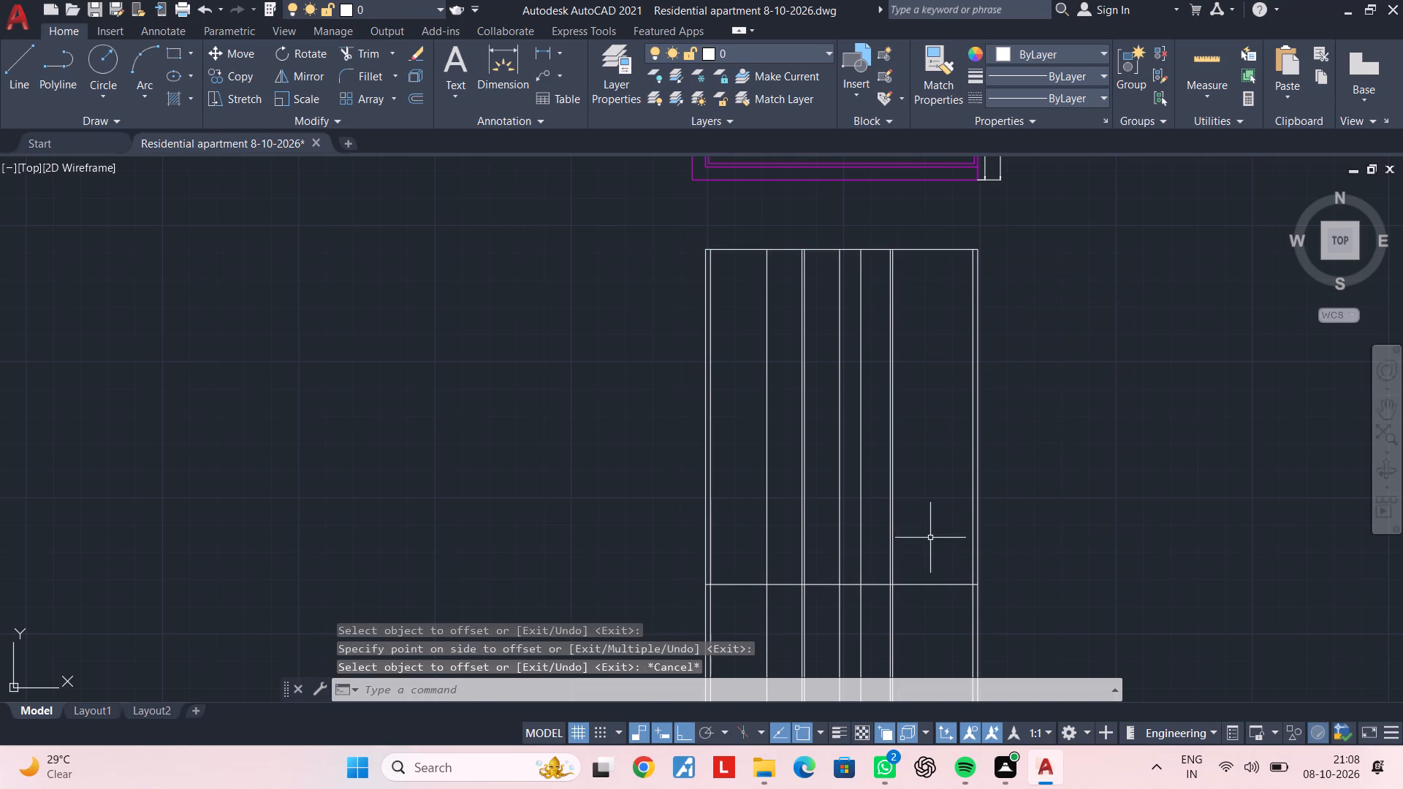
key("Escape")
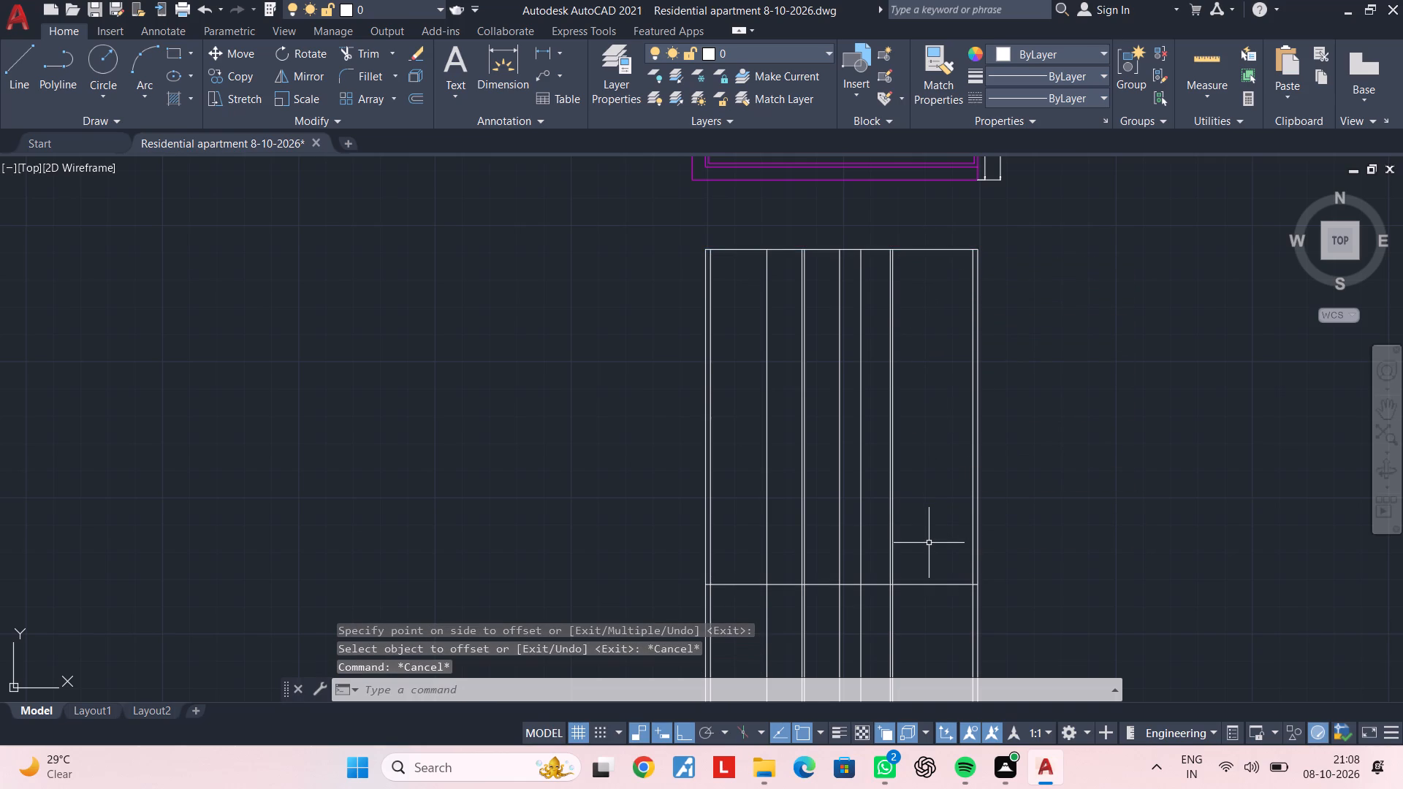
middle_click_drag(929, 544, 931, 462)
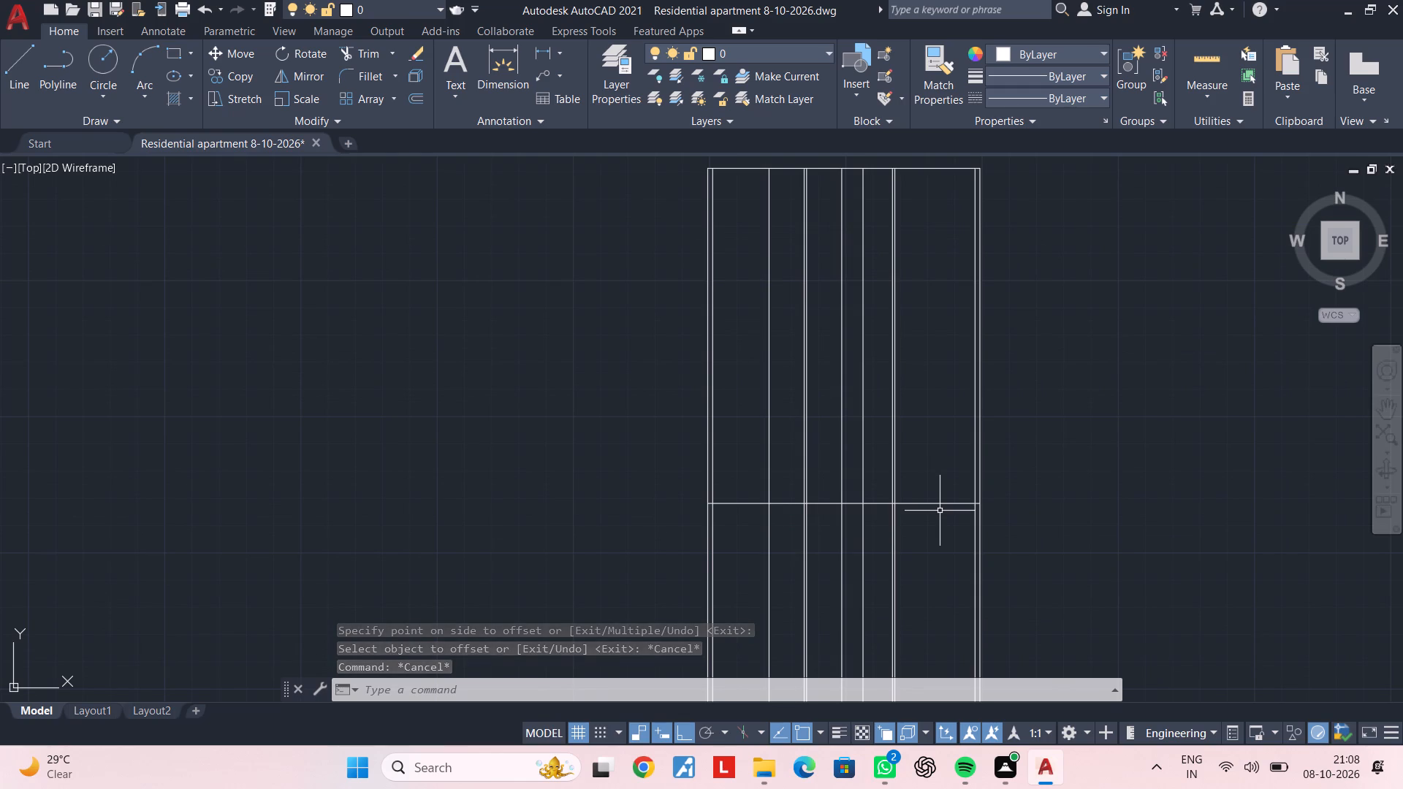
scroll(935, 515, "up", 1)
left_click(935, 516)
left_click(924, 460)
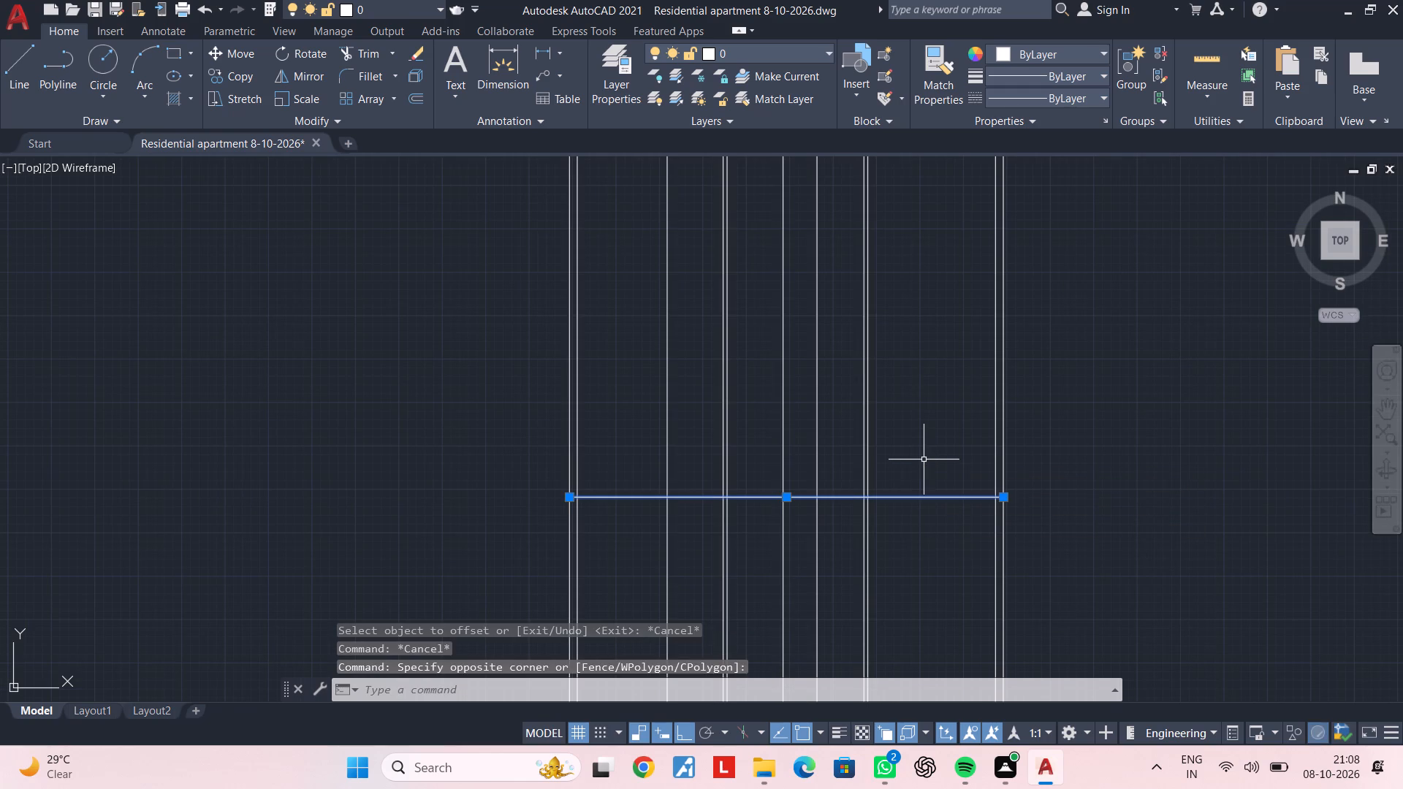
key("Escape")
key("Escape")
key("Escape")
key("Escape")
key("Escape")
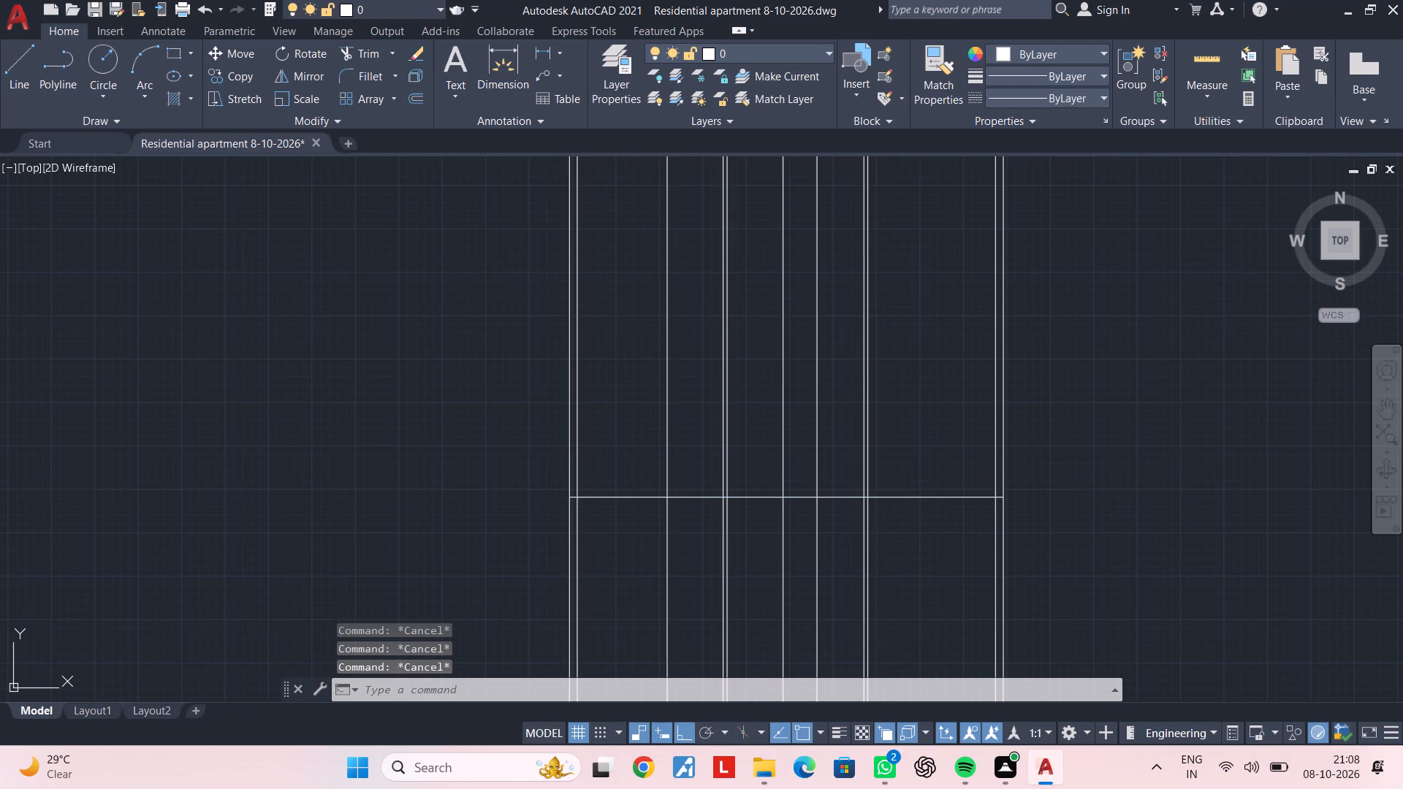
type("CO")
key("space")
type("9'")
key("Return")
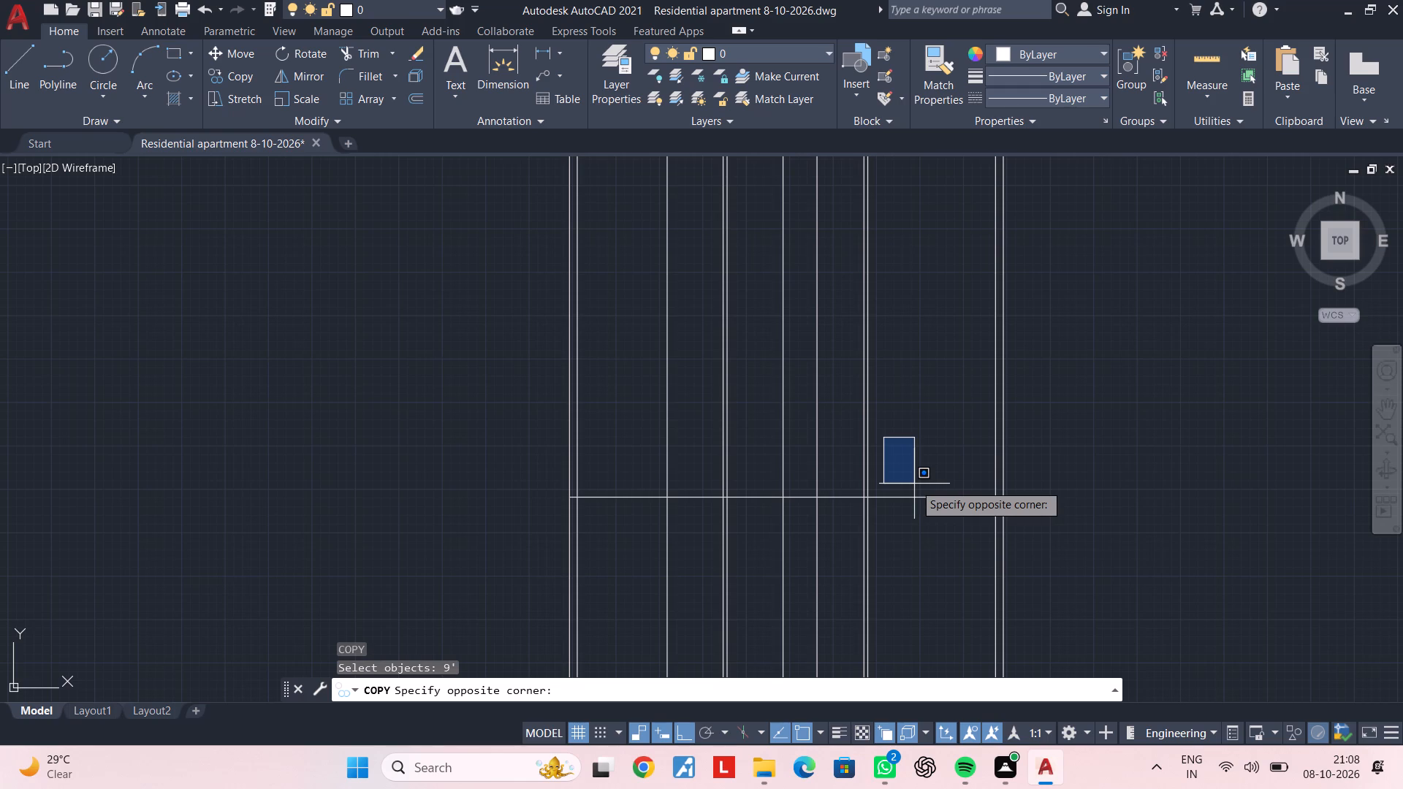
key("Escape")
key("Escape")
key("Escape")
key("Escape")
Offset the lower horizontal line of the section downward by 11'.
type("OF")
key("space")
type("11'")
key("Return")
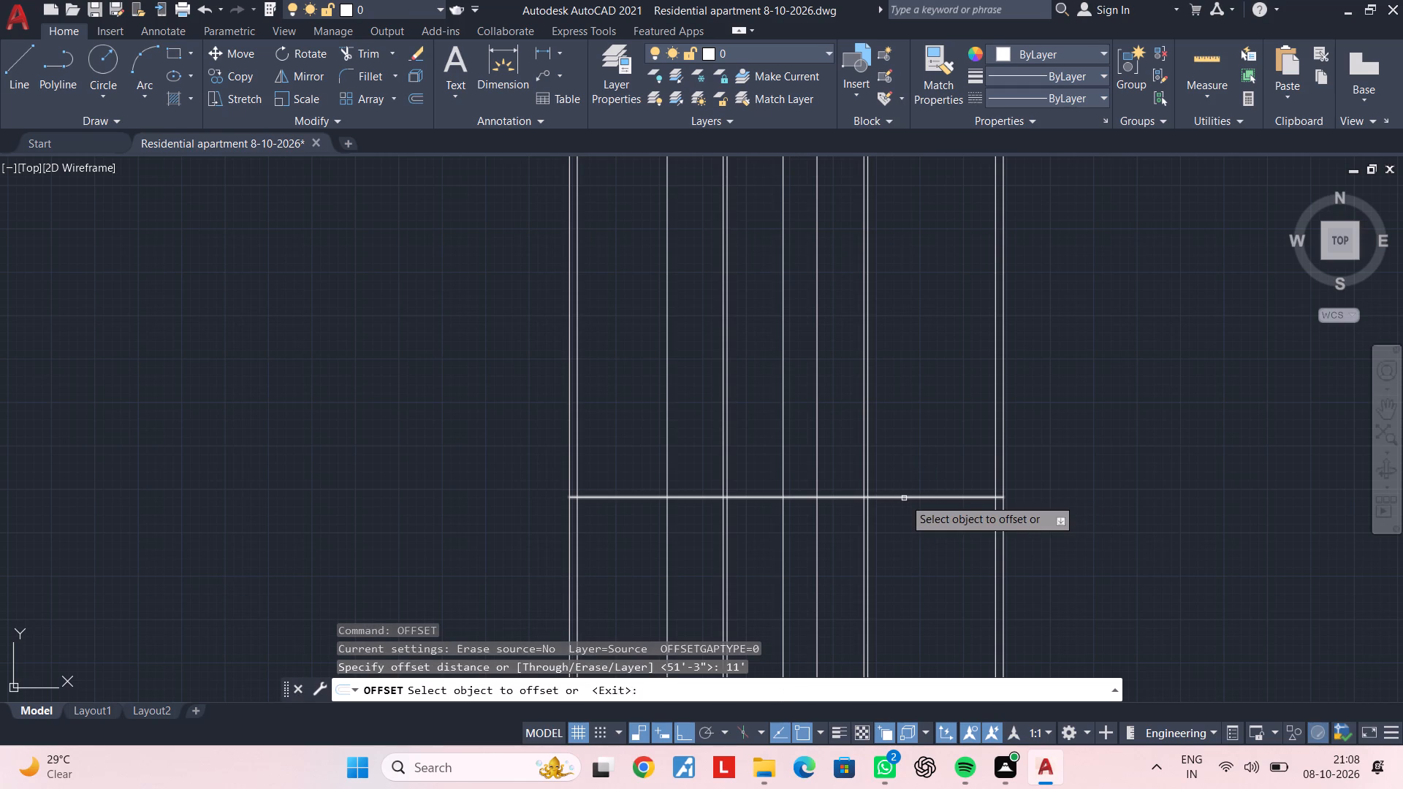
left_click(934, 499)
left_click(938, 549)
key("Escape")
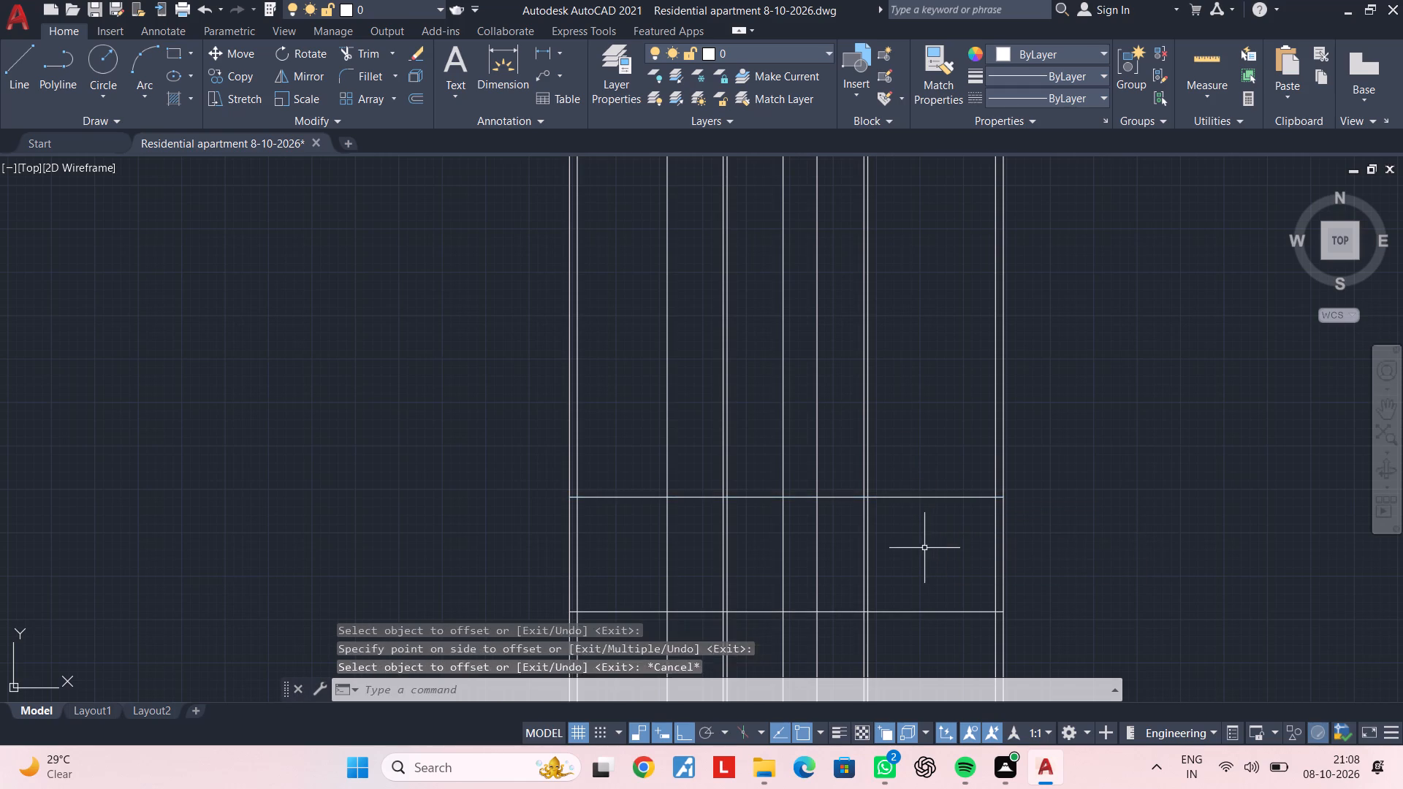
Delete the upper of the two lower horizontal level lines, keeping the one offset 11' below it.
key("Escape")
left_click(954, 552)
left_click(943, 476)
key("Delete")
key("Escape")
Trim all vertical projection lines where they extend below the section's bottom horizontal line.
scroll(943, 478, "up", 1)
scroll(943, 481, "down", 1)
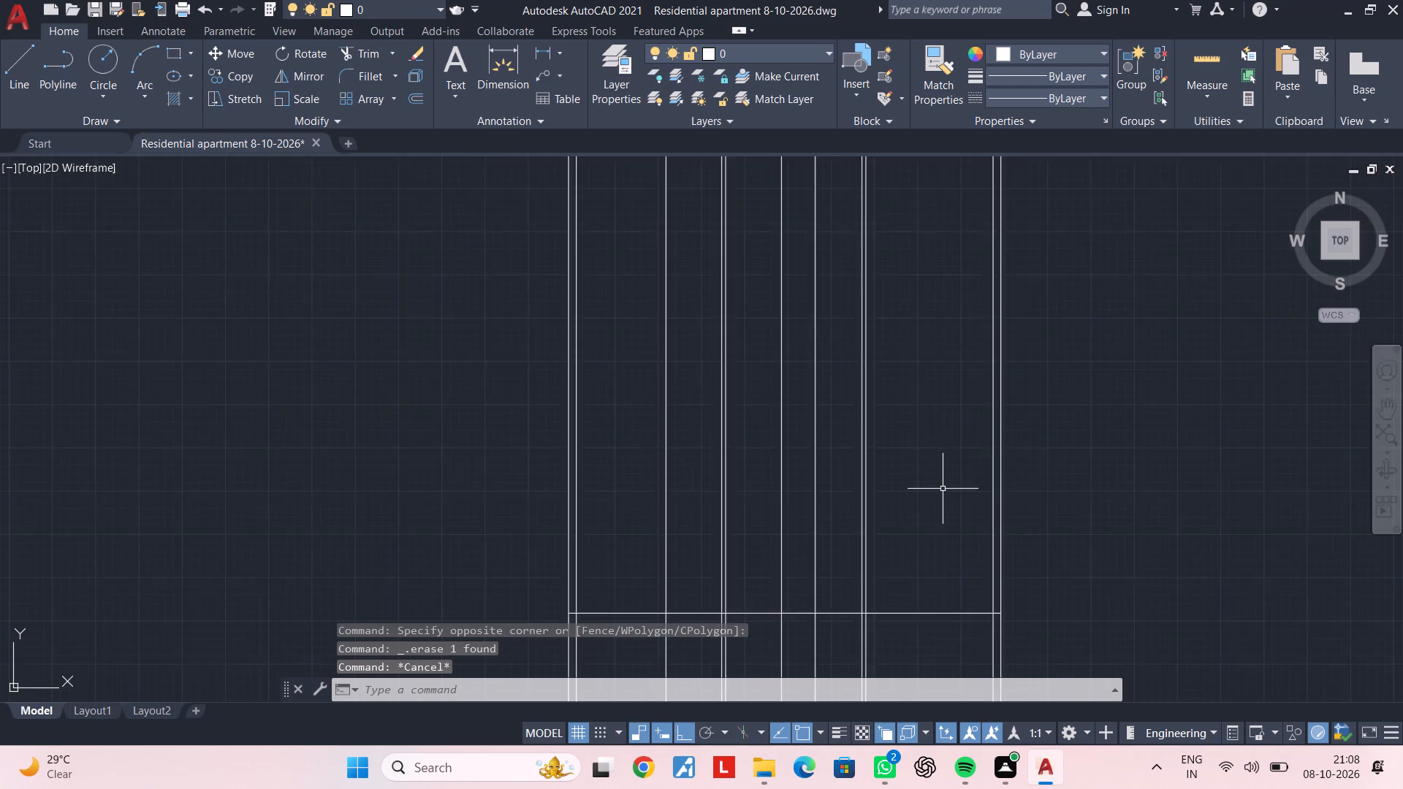
scroll(943, 491, "down", 1)
middle_click_drag(928, 521, 953, 413)
middle_click_drag(942, 483, 867, 586)
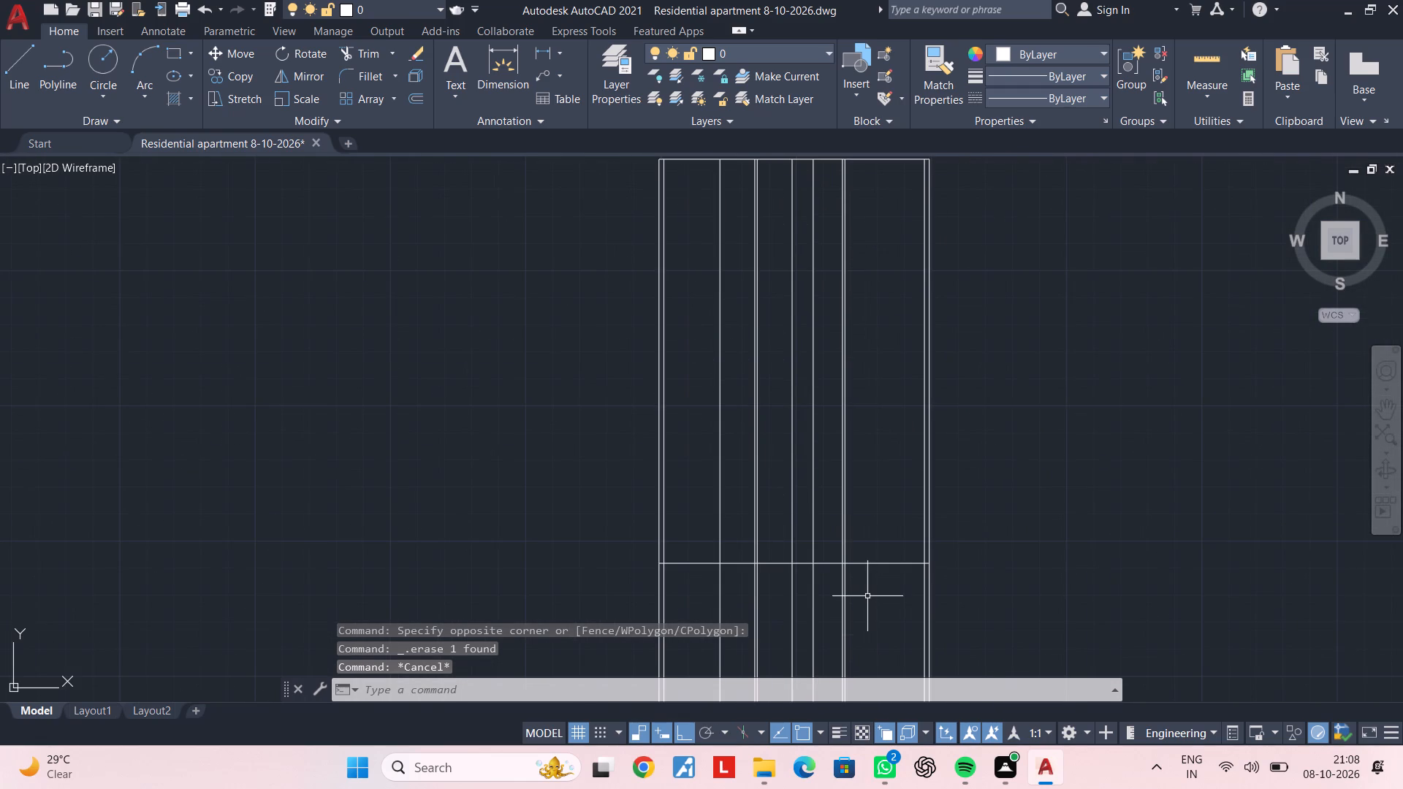
middle_click_drag(867, 596, 879, 544)
scroll(879, 548, "up", 1)
middle_click_drag(878, 553, 889, 502)
key("Escape")
key("Escape")
type("TR")
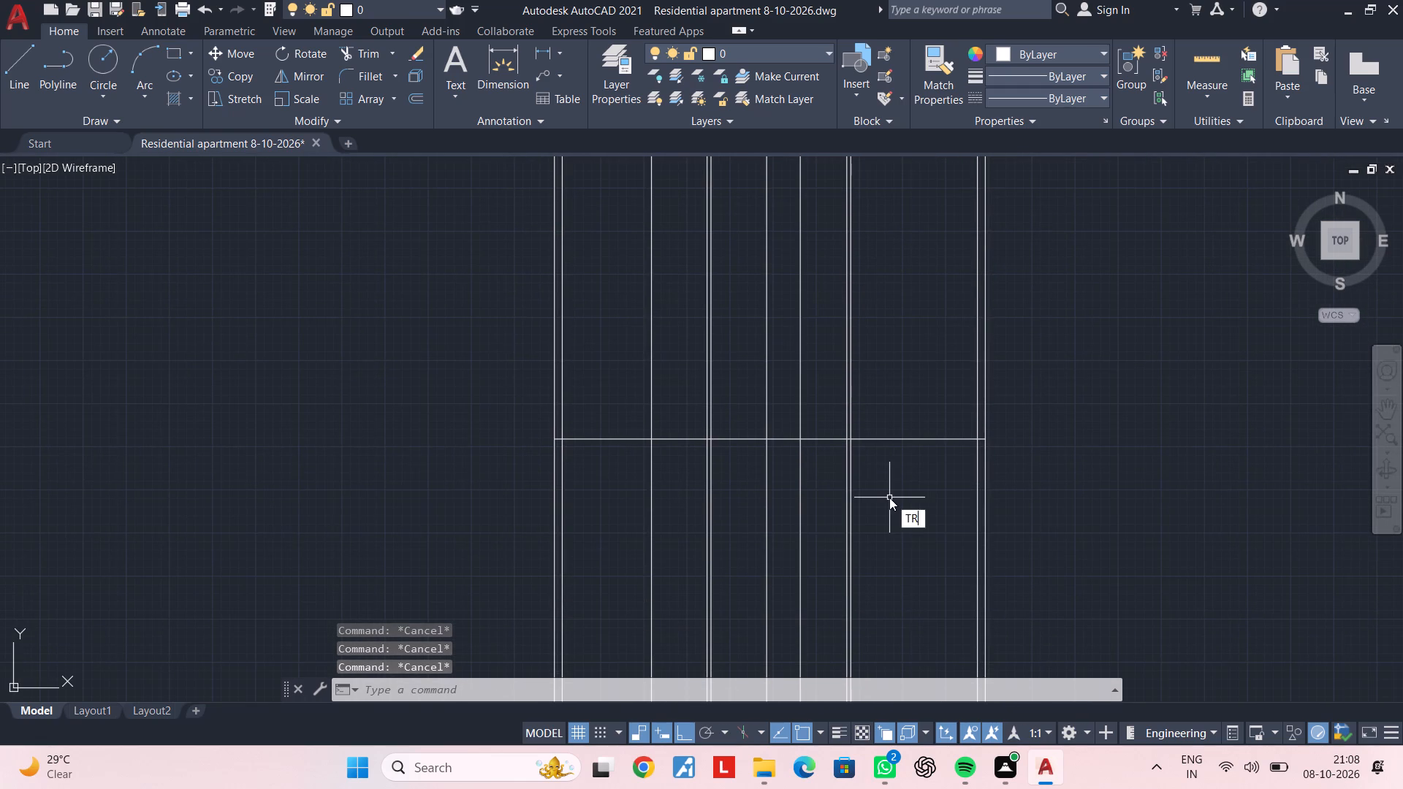
key("space")
left_click(1090, 546)
left_click(444, 544)
middle_click_drag(605, 465, 596, 616)
key("Escape")
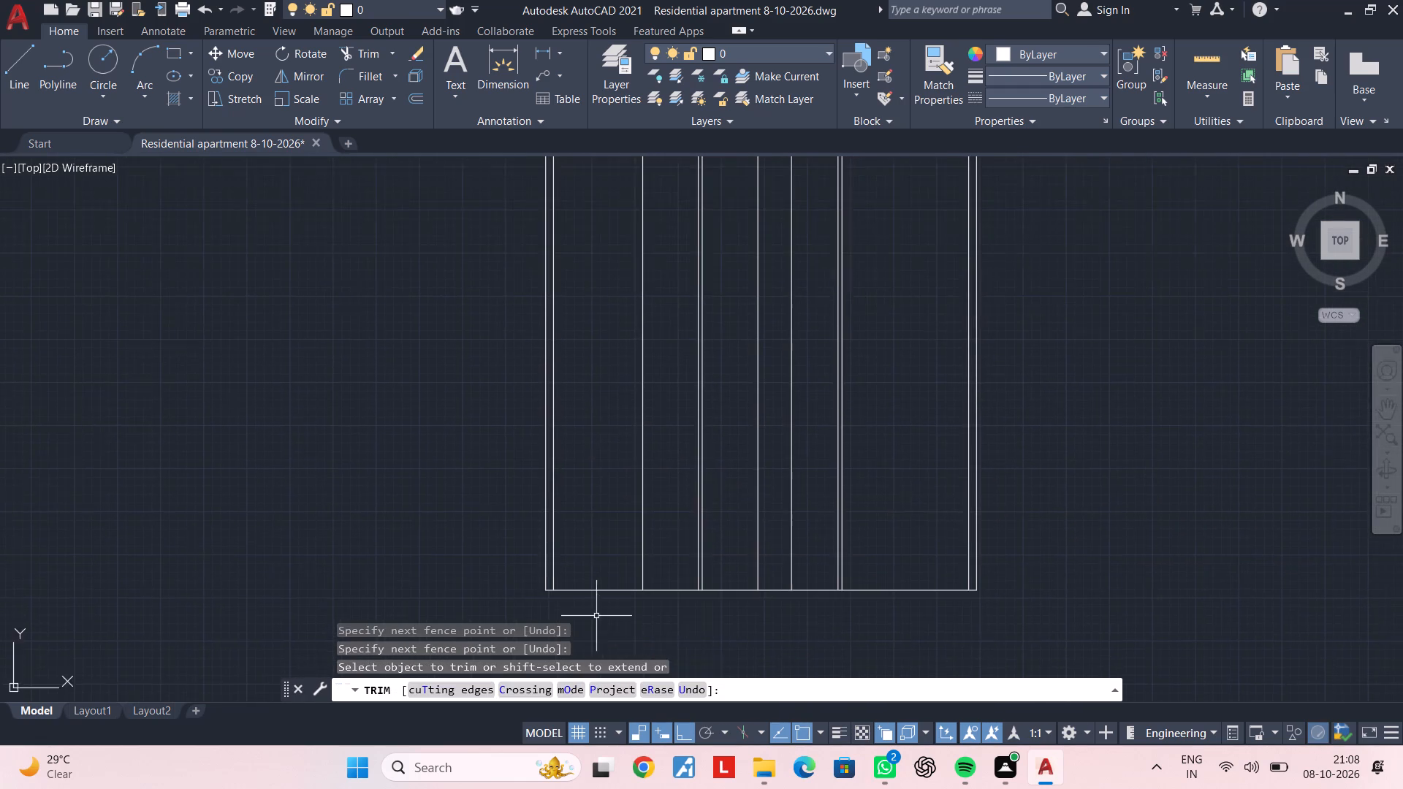
Offset the section's bottom horizontal line upward by 1'6".
scroll(593, 554, "up", 2)
key("Escape")
middle_click_drag(606, 530, 649, 434)
key("Escape")
key("Escape")
key("Escape")
key("Escape")
type("OF 1'6\"")
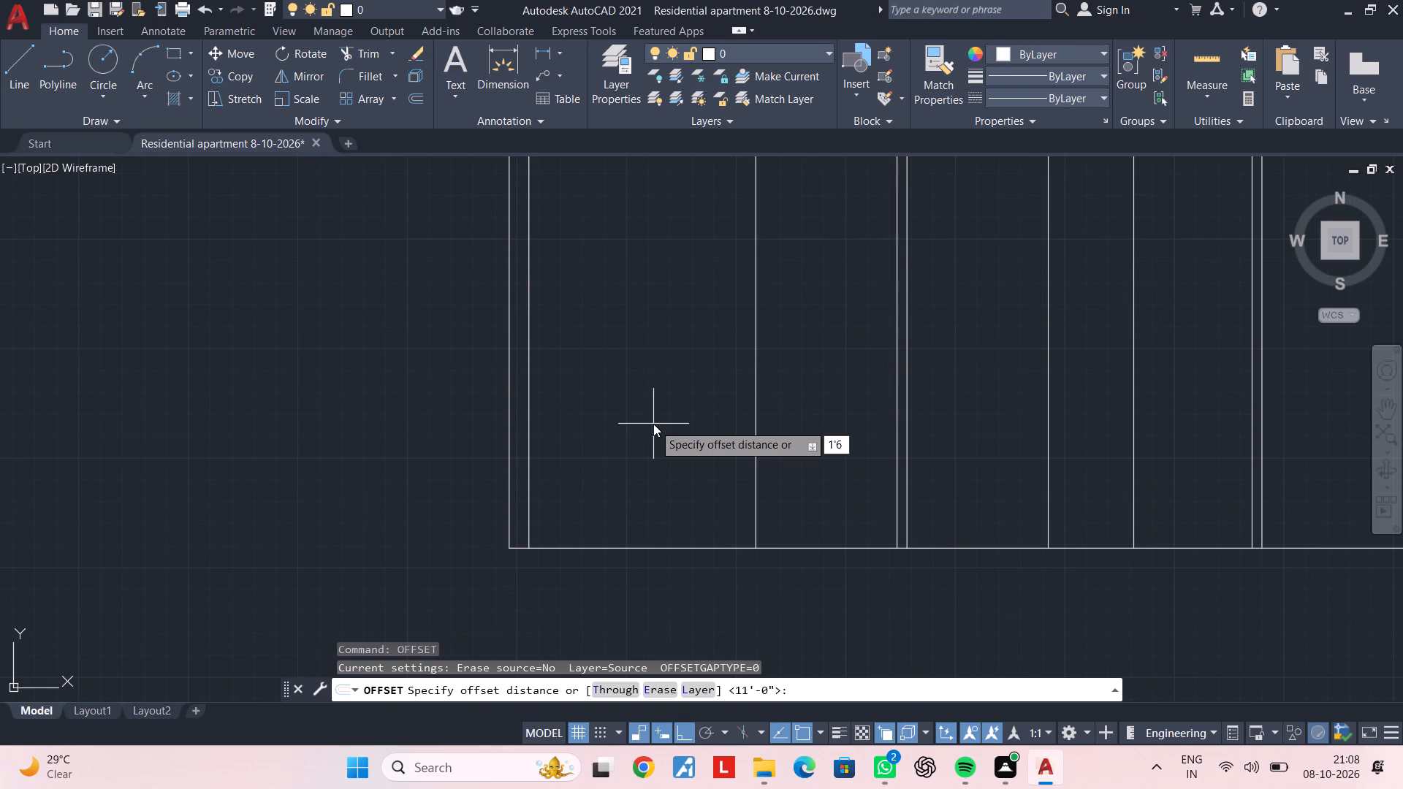
key("Return")
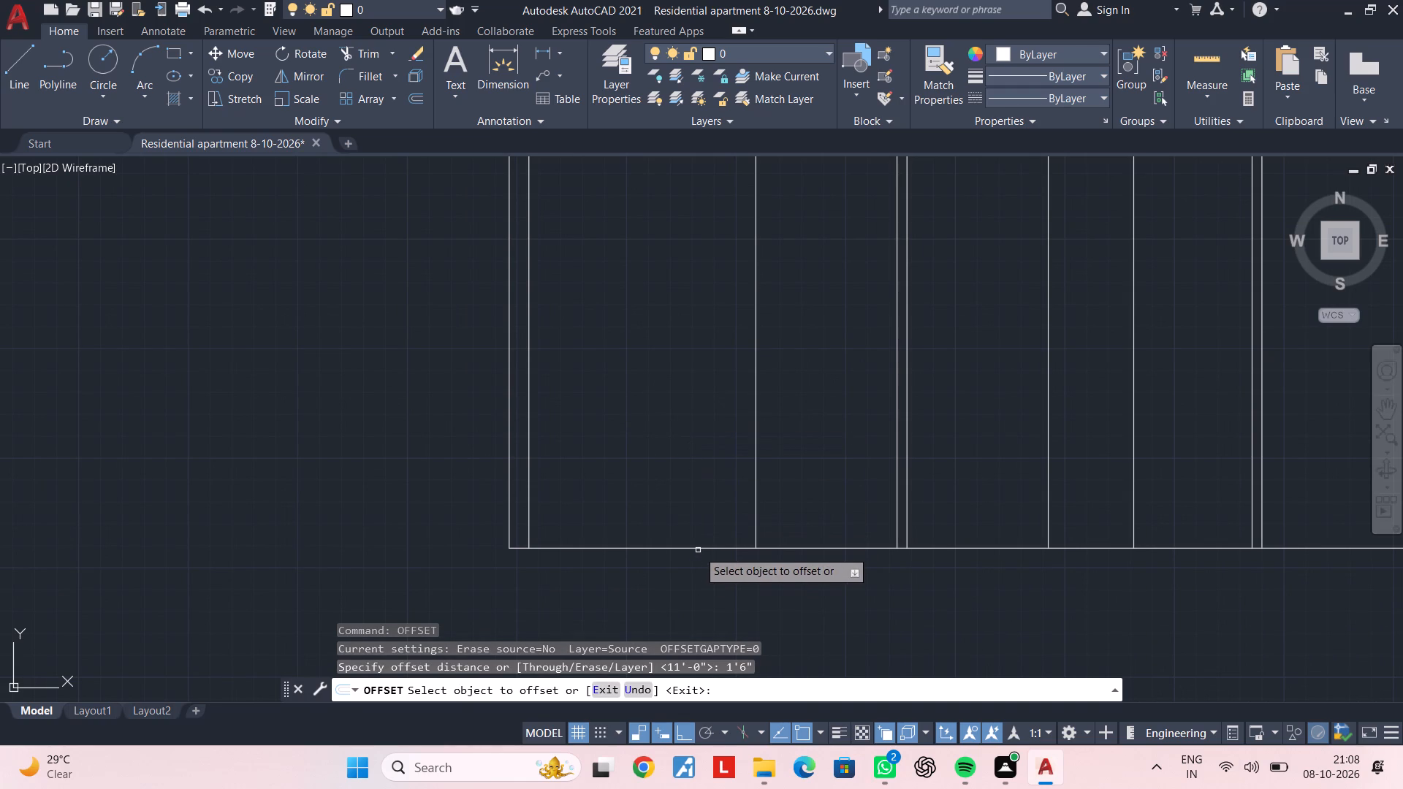
left_click(698, 548)
left_click(699, 468)
key("Escape")
key("Escape")
key("Escape")
Trim the vertical lines inside the 1'6" base band, keeping only the two outermost wall lines.
key("t")
type("R")
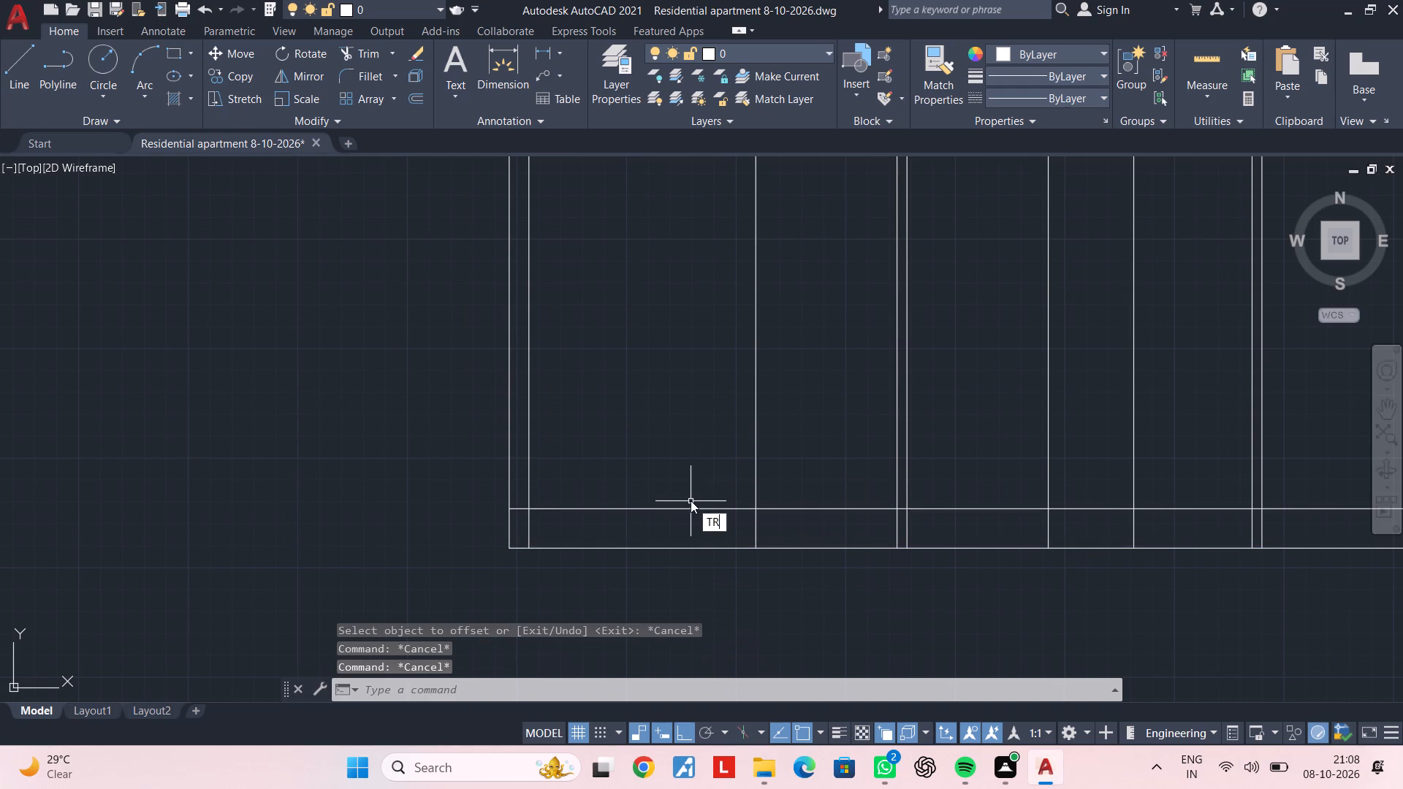
key("space")
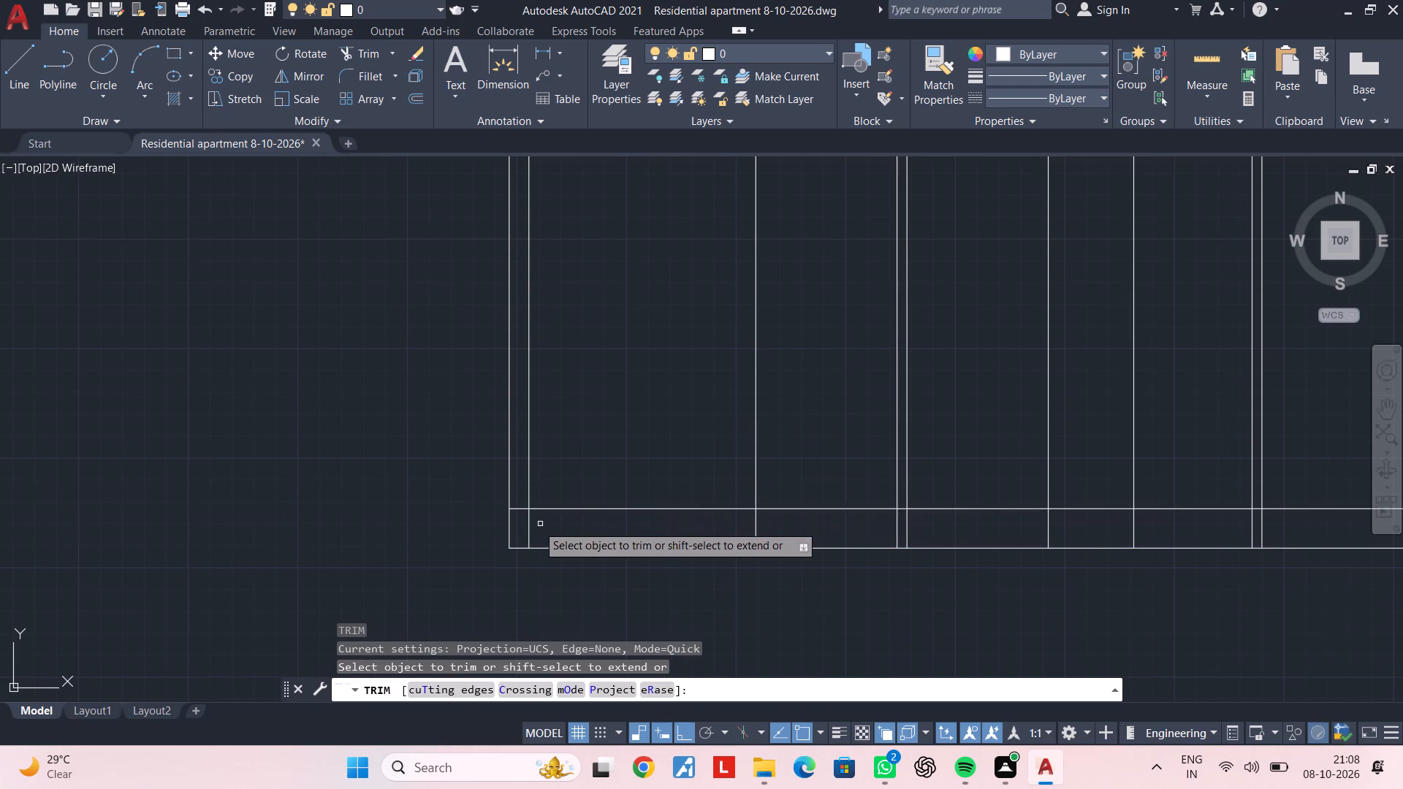
scroll(529, 527, "up", 2)
left_click(510, 525)
middle_click_drag(966, 523, 457, 470)
scroll(1157, 495, "down", 2)
middle_click_drag(1029, 481, 693, 459)
scroll(1151, 476, "up", 1)
middle_click_drag(1149, 476, 480, 468)
left_click(927, 454)
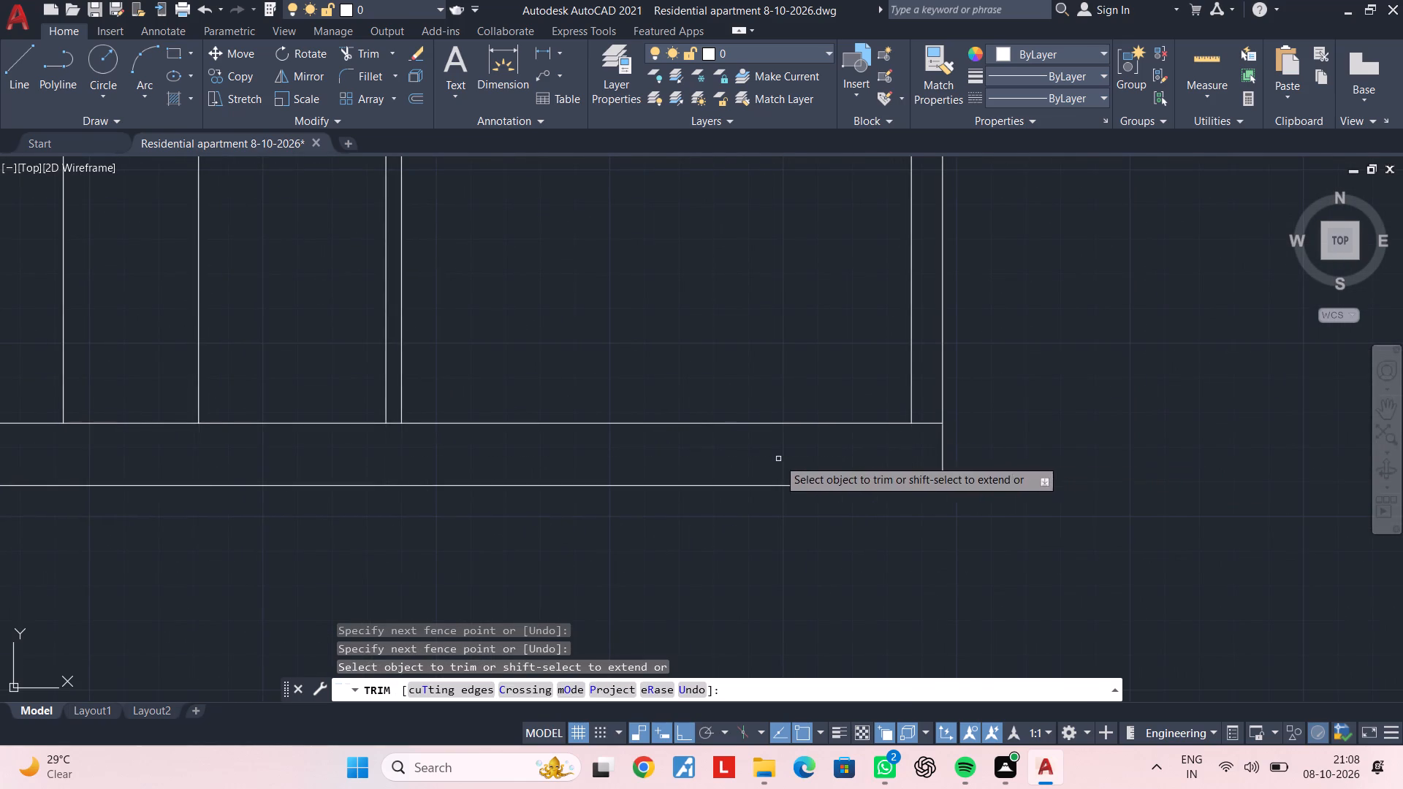
middle_click_drag(698, 447, 1110, 453)
key("Escape")
key("Escape")
scroll(772, 454, "down", 2)
middle_click_drag(826, 454, 902, 454)
key("Escape")
key("Escape")
middle_click_drag(930, 387, 927, 434)
key("Escape")
key("Escape")
key("Escape")
key("Escape")
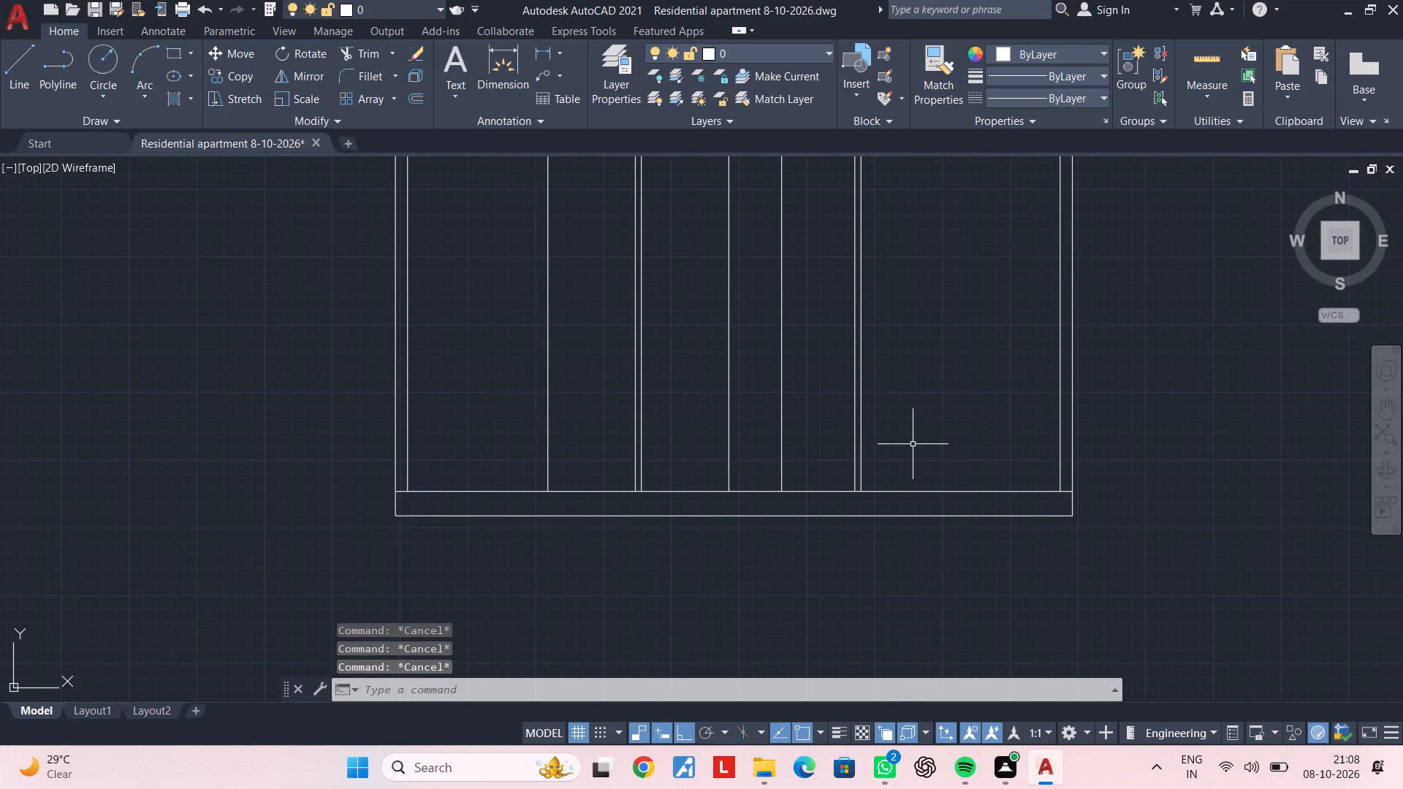
key("Escape")
key("Escape")
key("Escape")
key("Escape")
key("Escape")
key("Escape")
key("Escape")
Offset the top line of the base band upward by 8'9".
type("OF")
key("space")
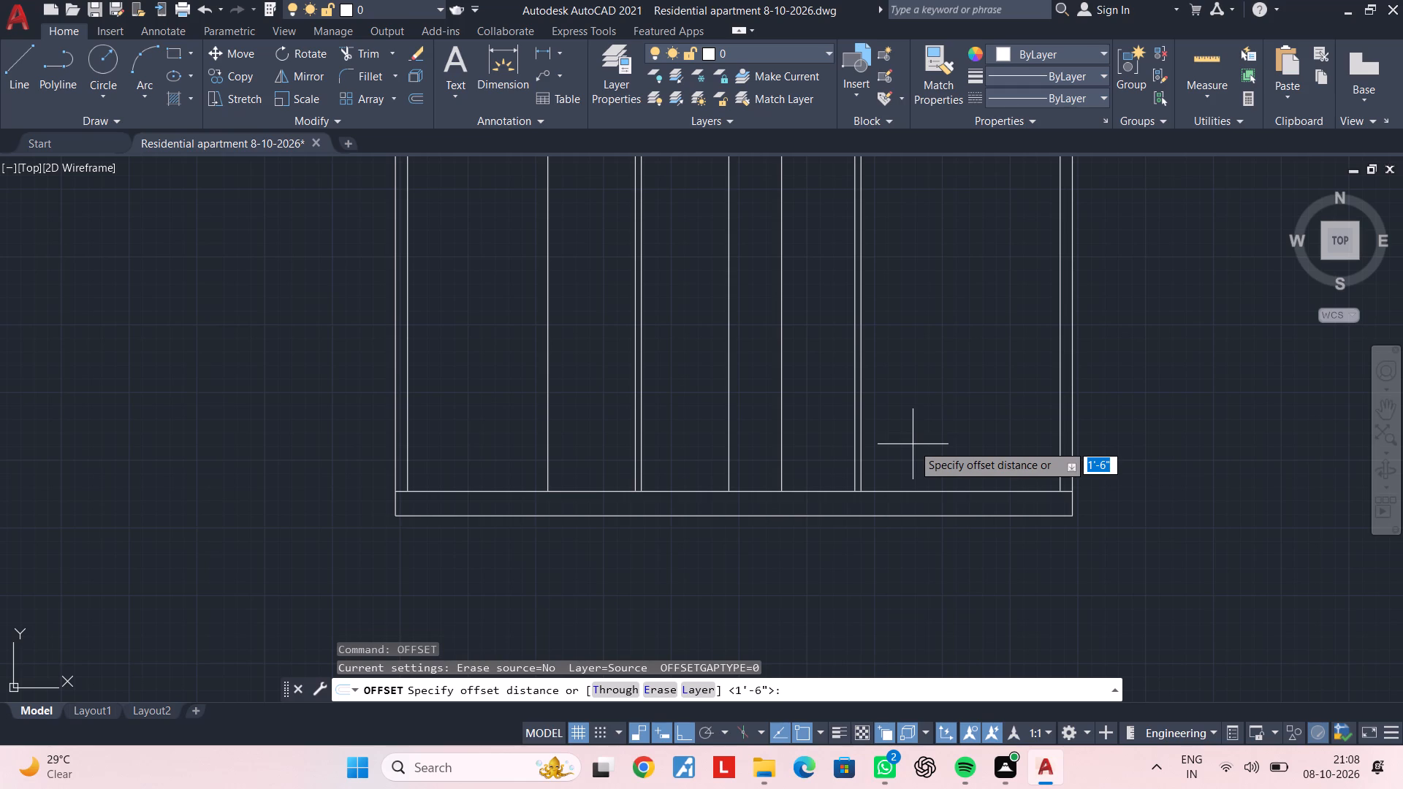
type("8'9\"")
key("Return")
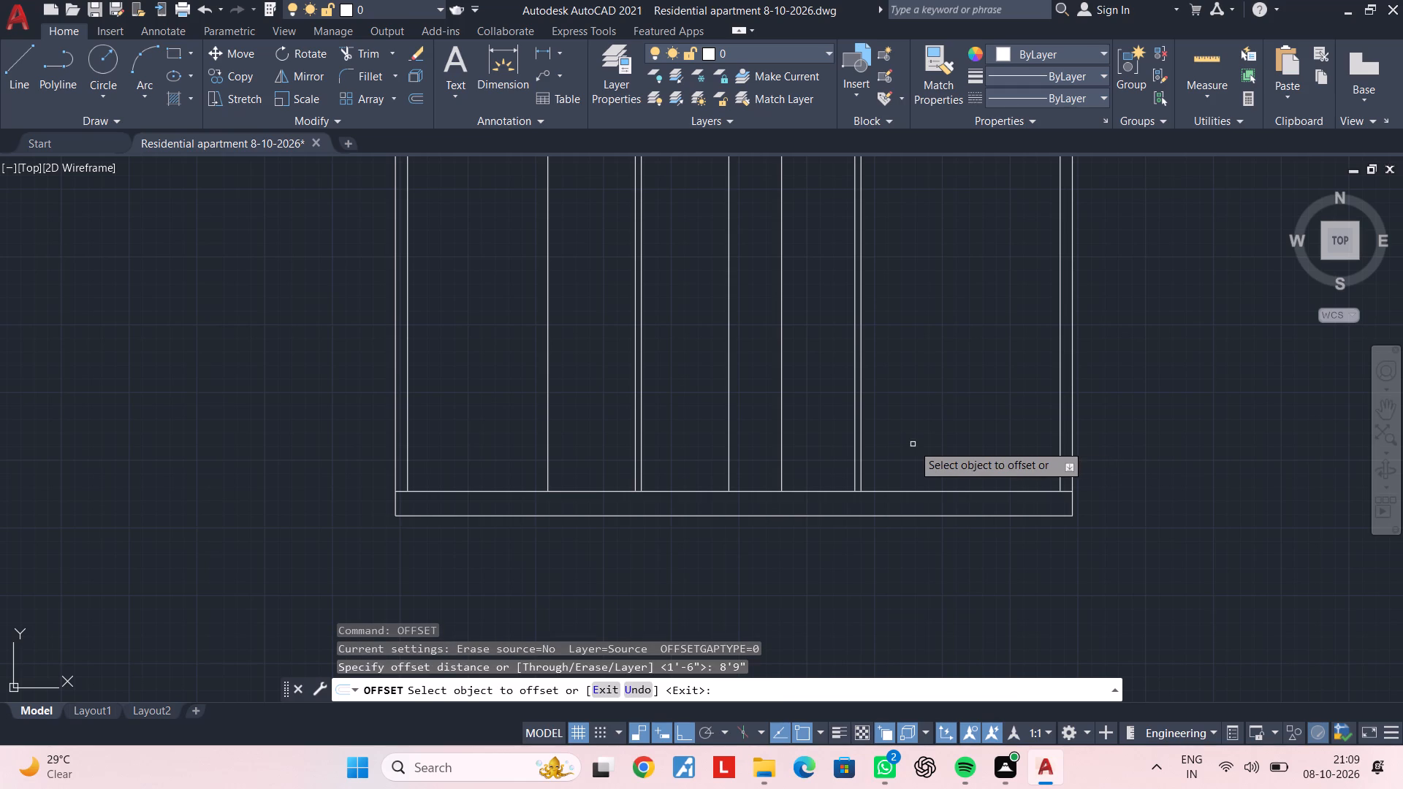
left_click(941, 492)
left_click(940, 379)
key("Escape")
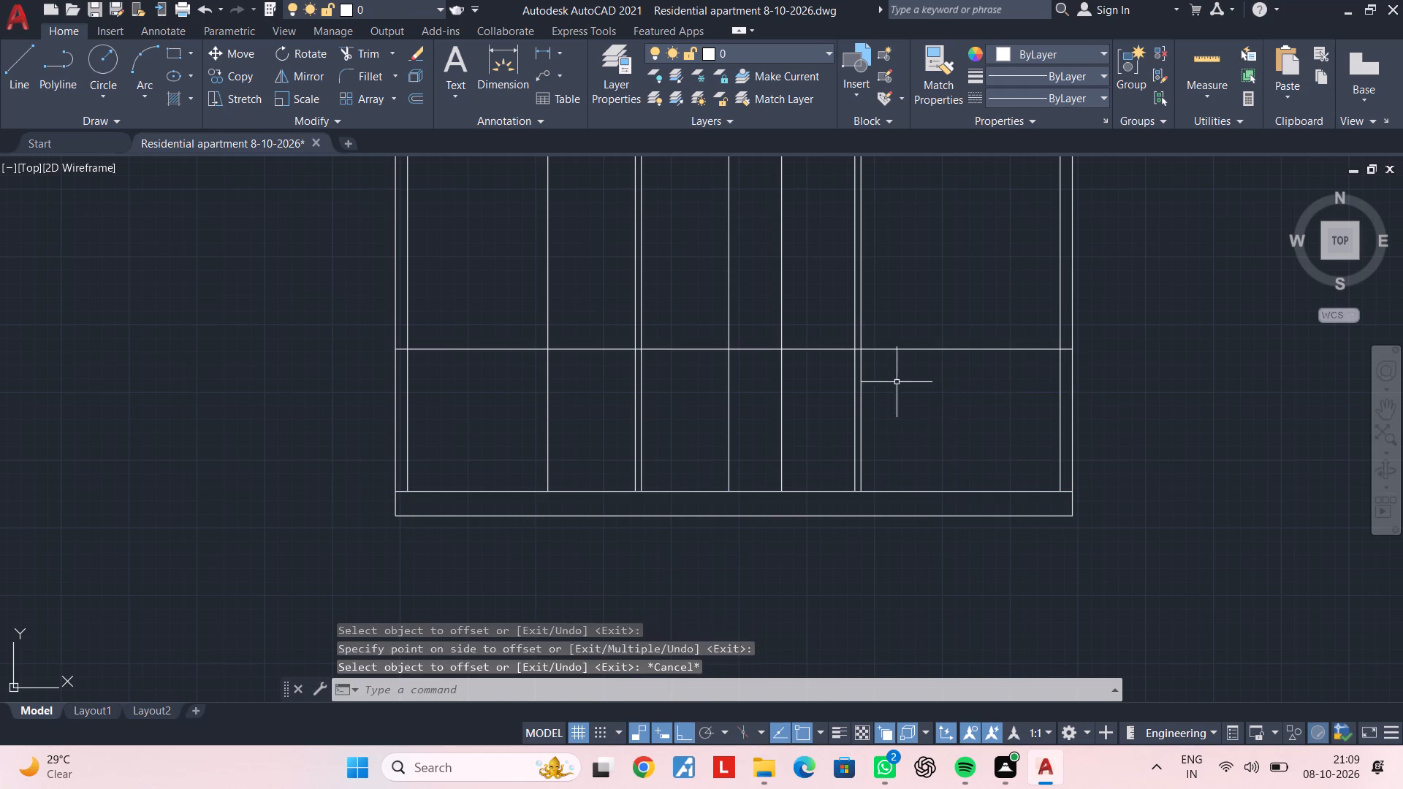
Offset the top line of the base band upward by 8' to mark the underside of the slab.
middle_click_drag(897, 382, 932, 377)
key("Escape")
key("Escape")
scroll(920, 376, "up", 1)
middle_click_drag(919, 373, 943, 432)
key("Escape")
key("Escape")
middle_click_drag(942, 432, 974, 418)
key("Escape")
key("Escape")
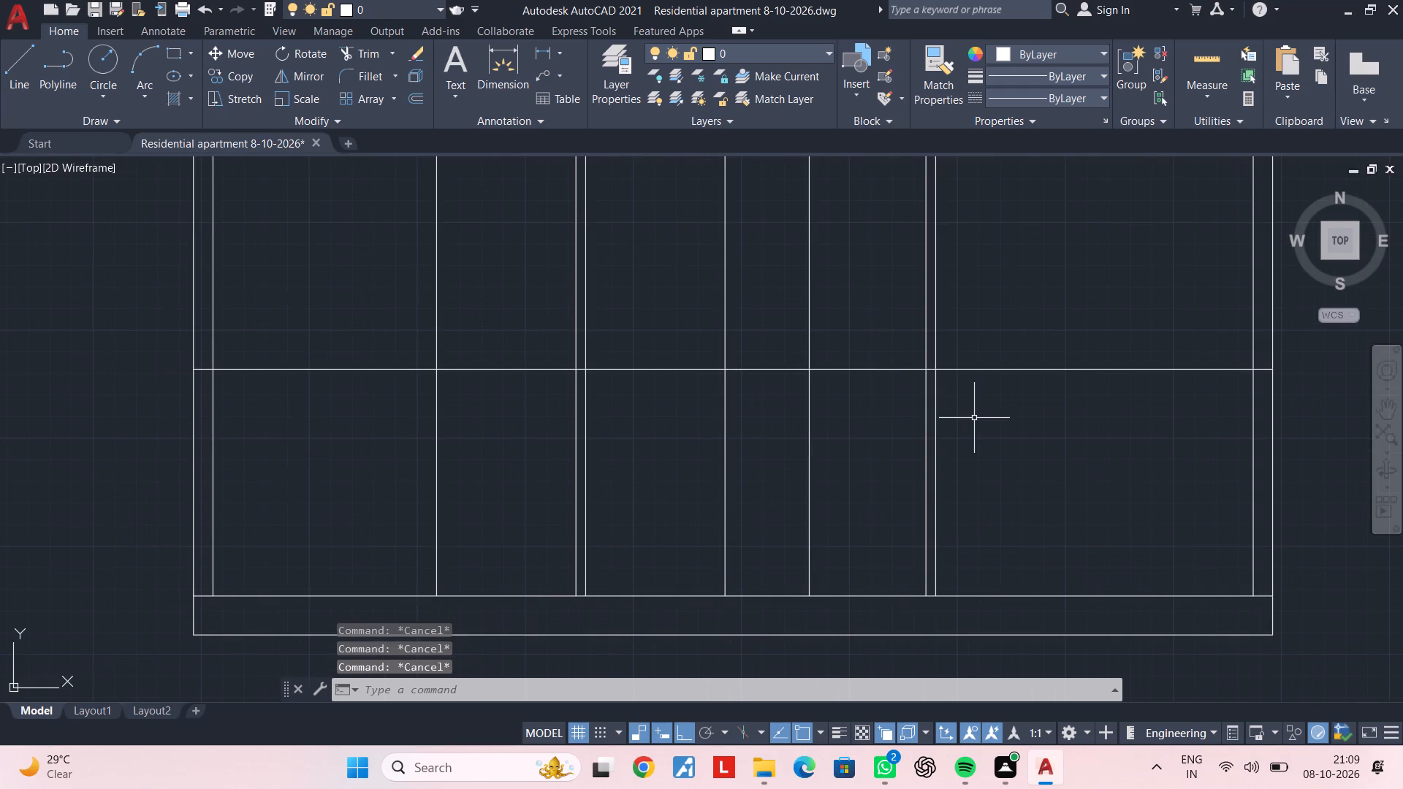
key("Escape")
key("Escape")
type("OF")
key("space")
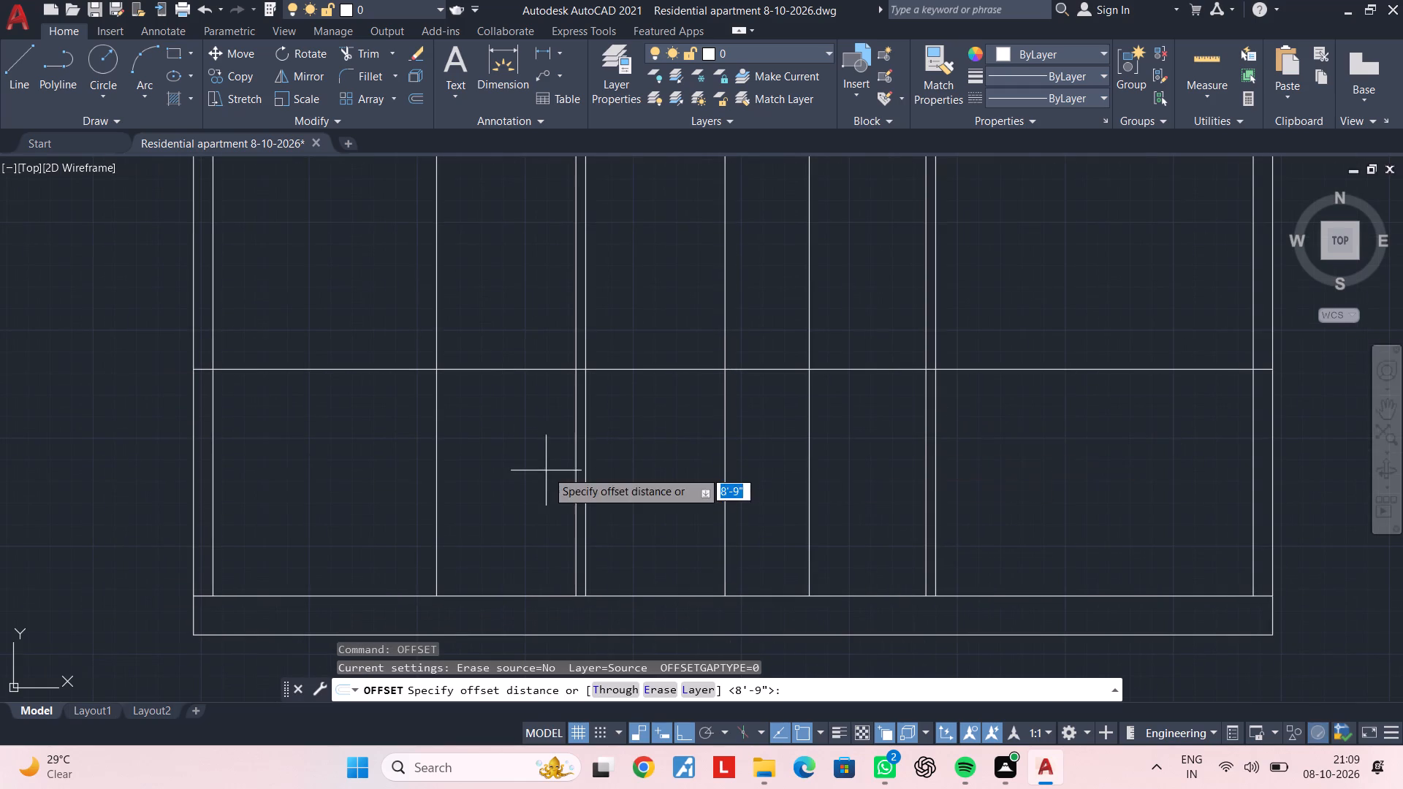
middle_click_drag(552, 469, 915, 420)
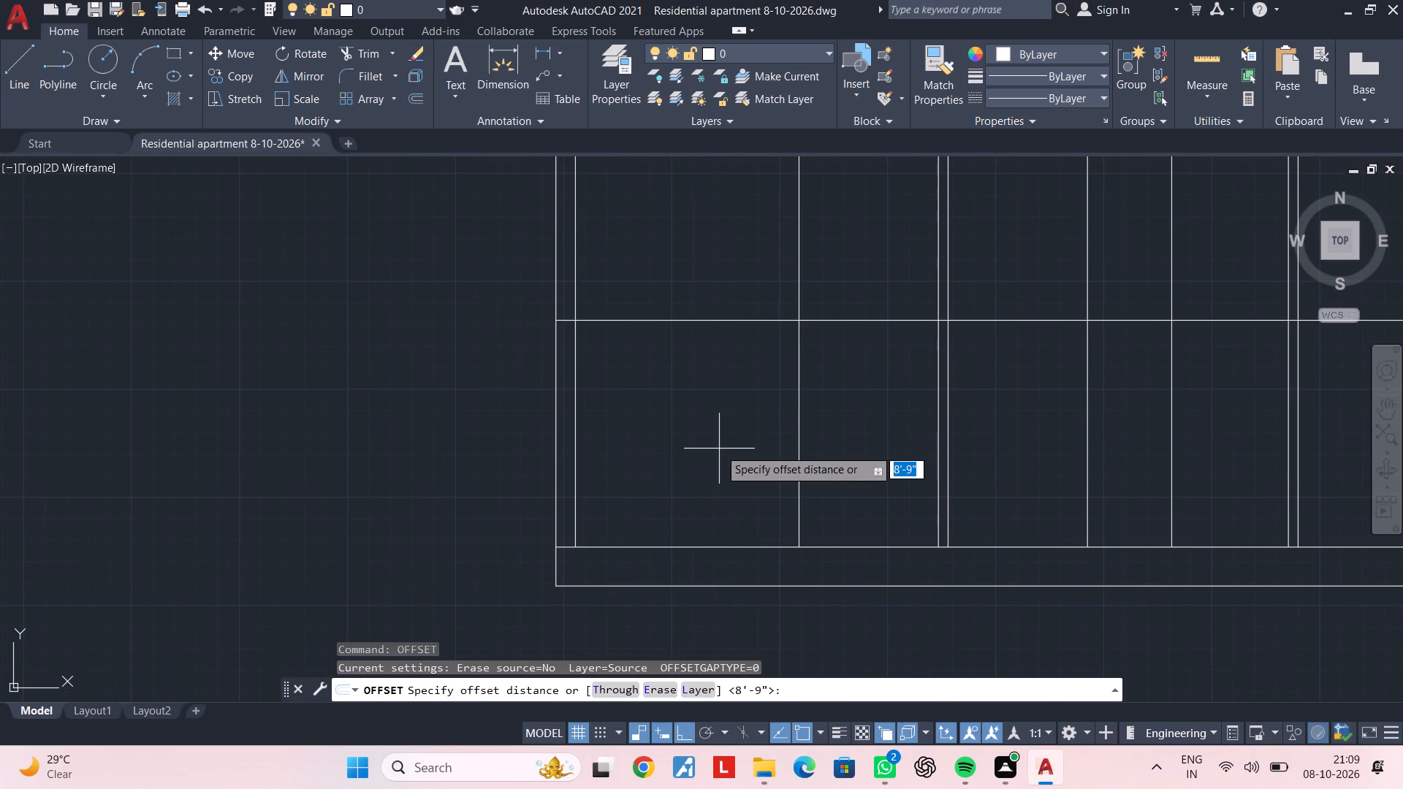
type("8'")
key("Return")
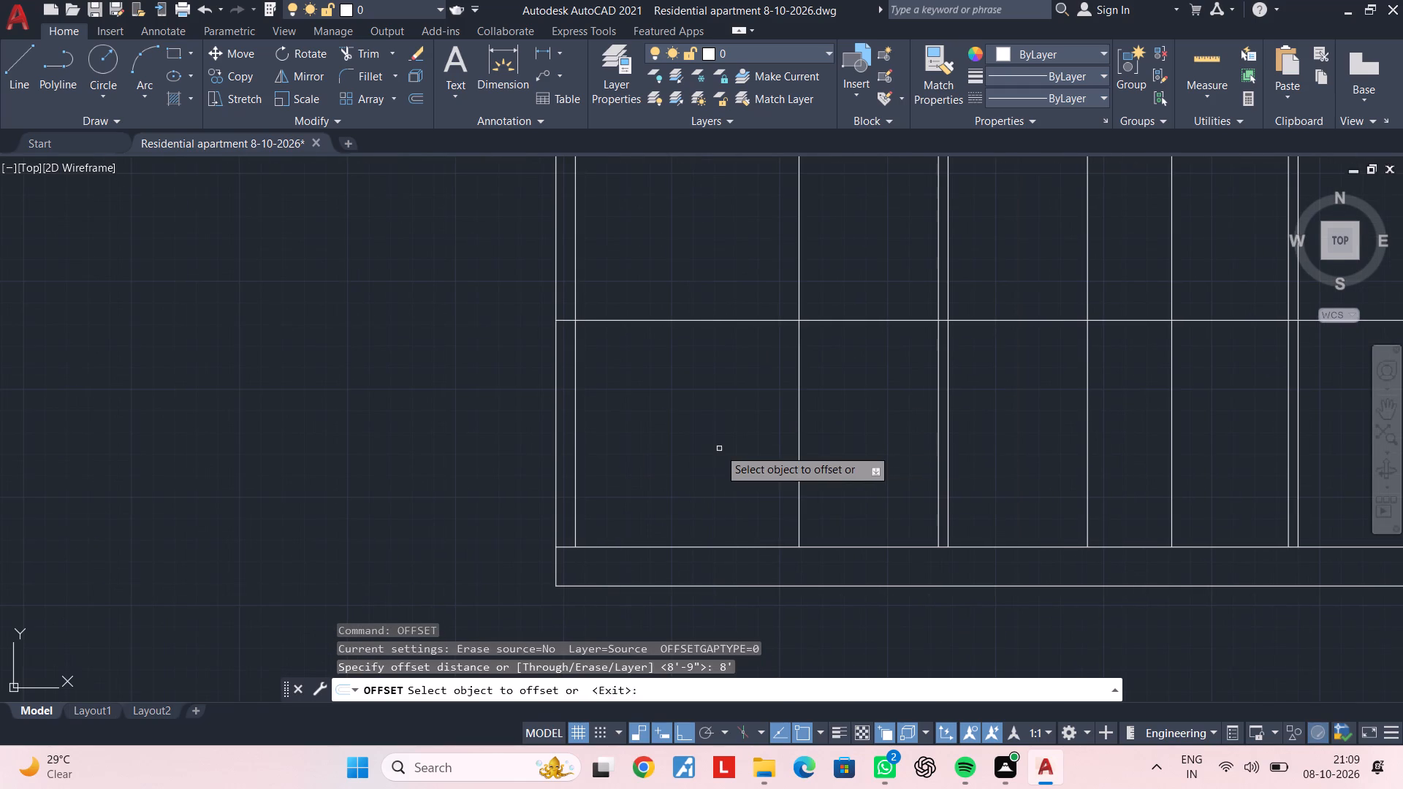
left_click(715, 548)
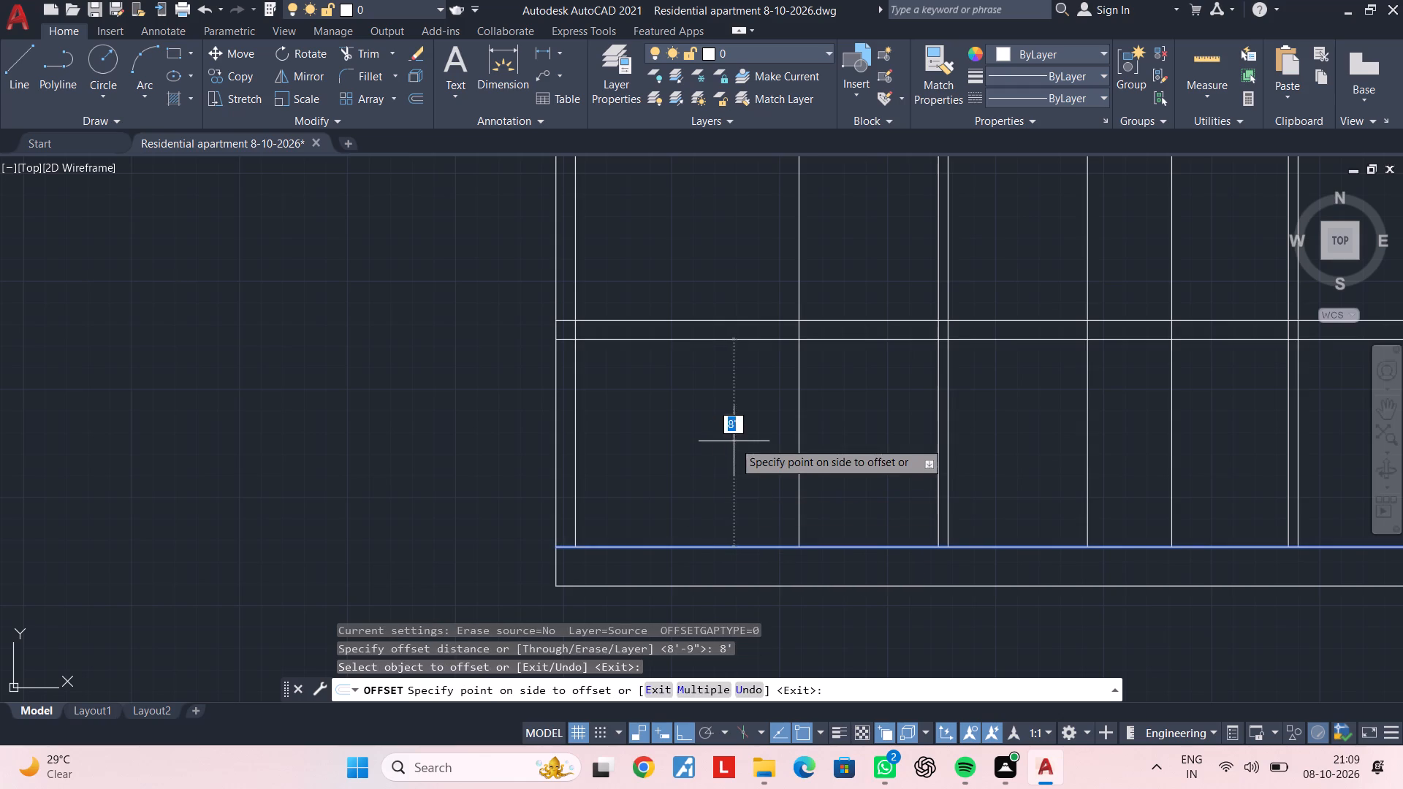
left_click(731, 371)
key("Escape")
key("Escape")
key("Escape")
key("Escape")
key("Escape")
key("Escape")
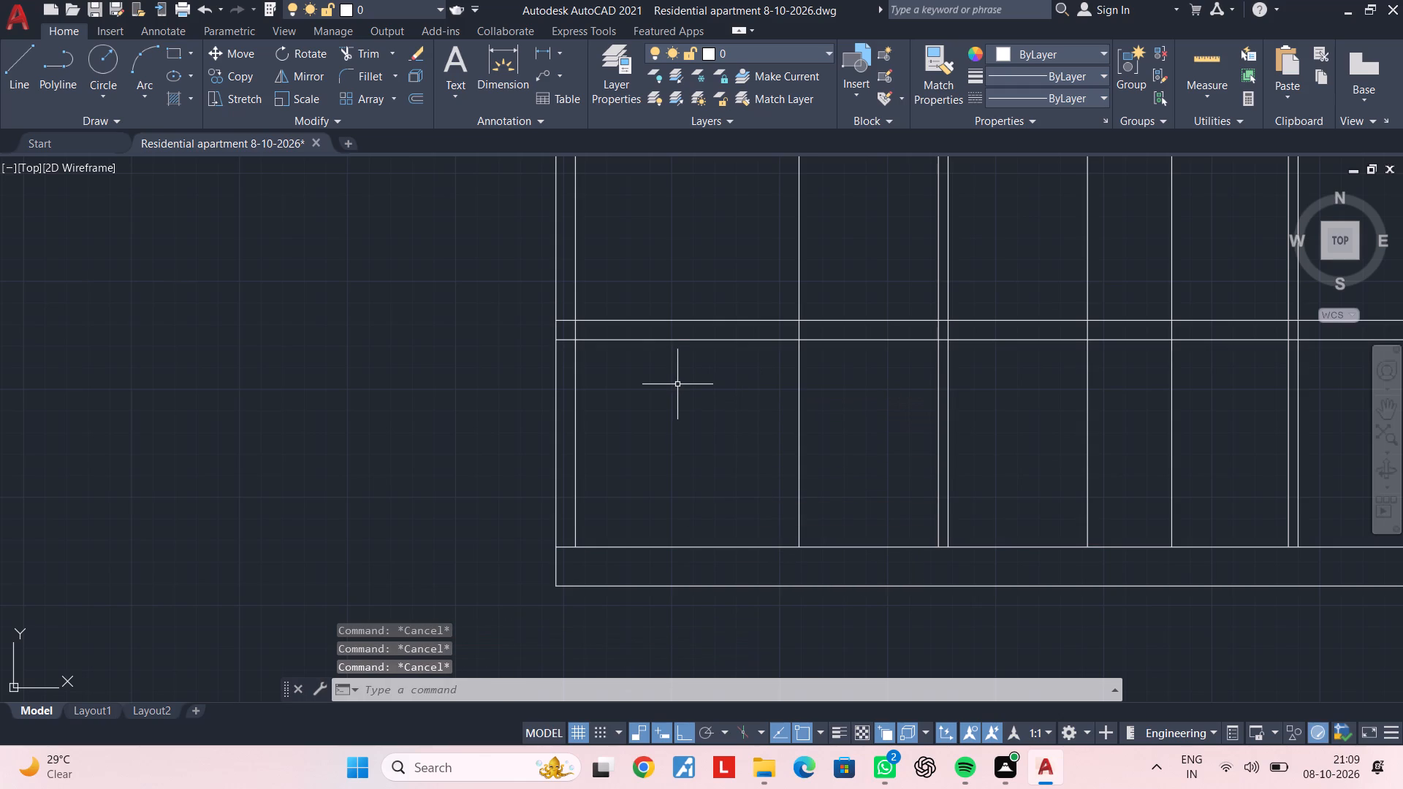
key("Escape")
key("Escape")
key("Escape")
key("Escape")
key("Escape")
key("Escape")
Trim the left wall's inner line and the interior vertical lines between the 8' and 8'9" slab lines.
middle_click_drag(674, 384, 636, 406)
type("TR")
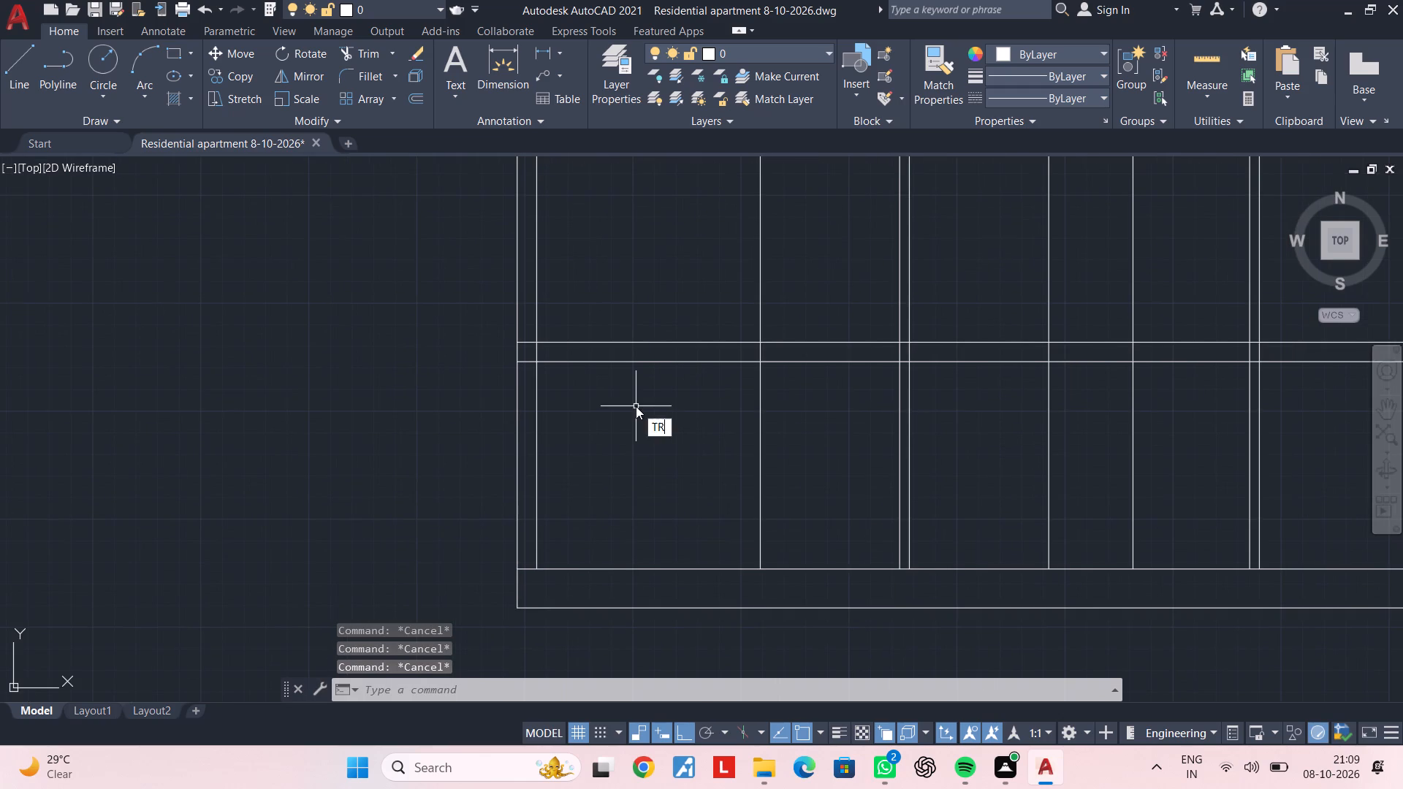
key("space")
scroll(554, 346, "up", 3)
left_click(492, 362)
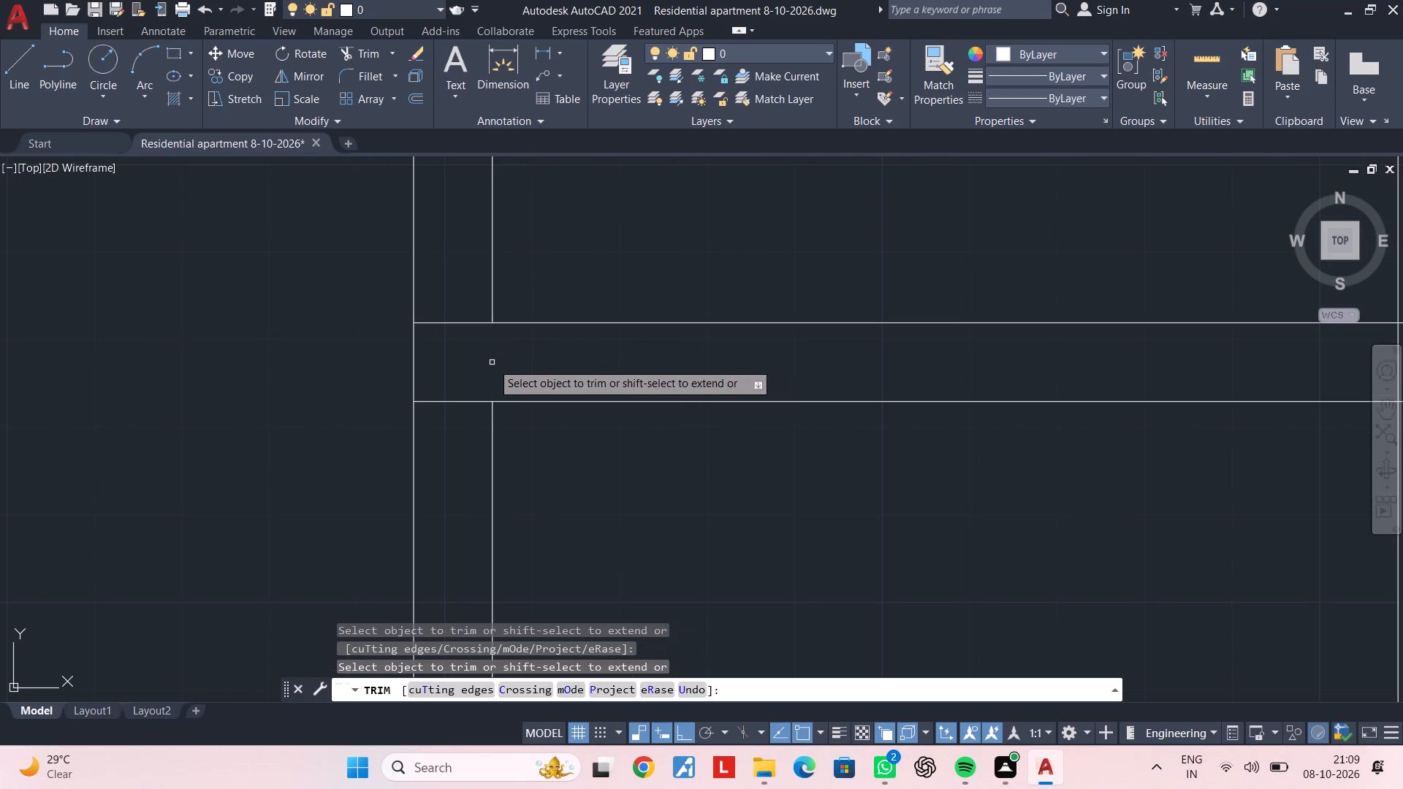
scroll(492, 362, "down", 2)
middle_click_drag(699, 368, 432, 369)
scroll(485, 368, "up", 2)
left_click(485, 368)
left_click(837, 370)
scroll(870, 368, "down", 2)
middle_click_drag(865, 368, 484, 370)
scroll(565, 369, "up", 3)
left_click(579, 369)
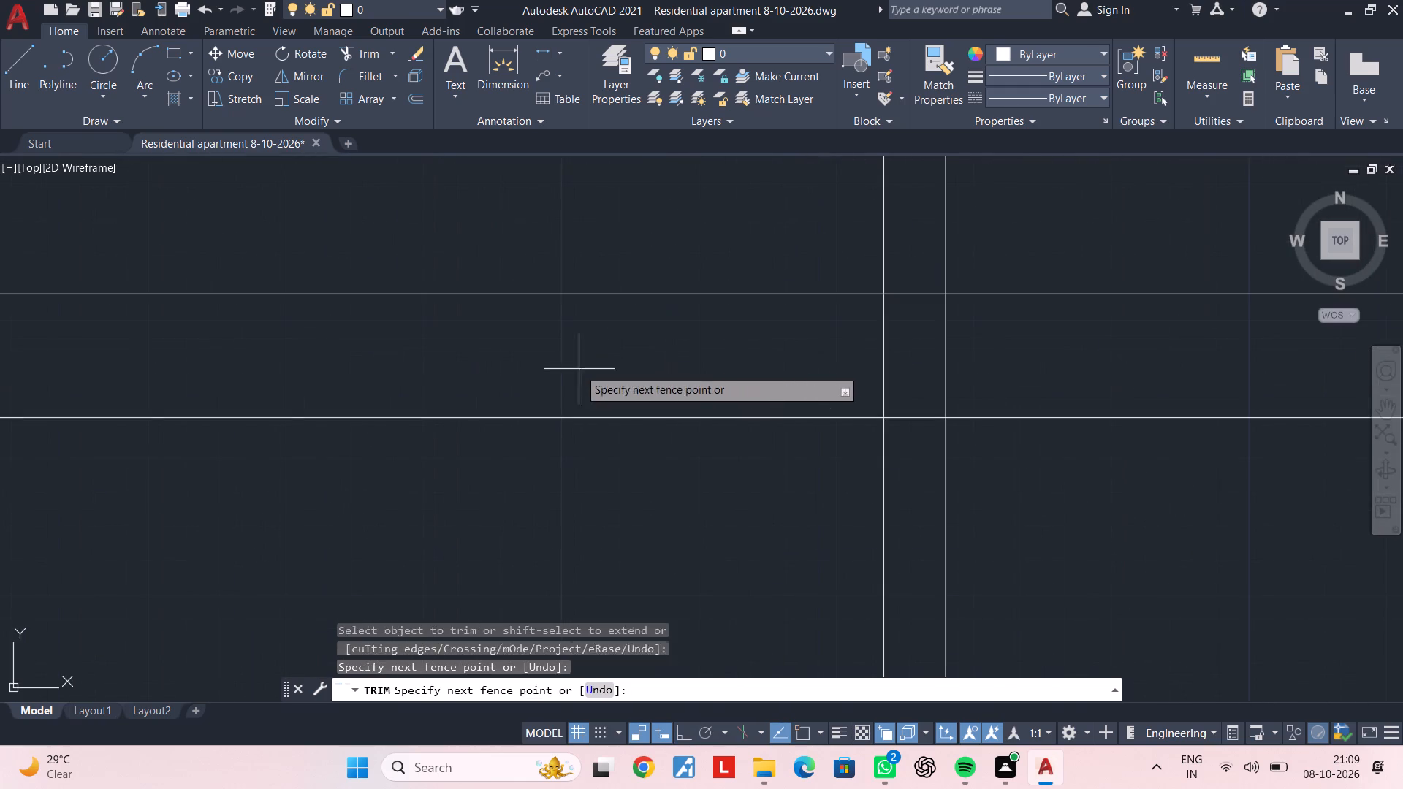
left_click(1019, 373)
scroll(1022, 373, "down", 2)
middle_click_drag(1024, 373, 298, 372)
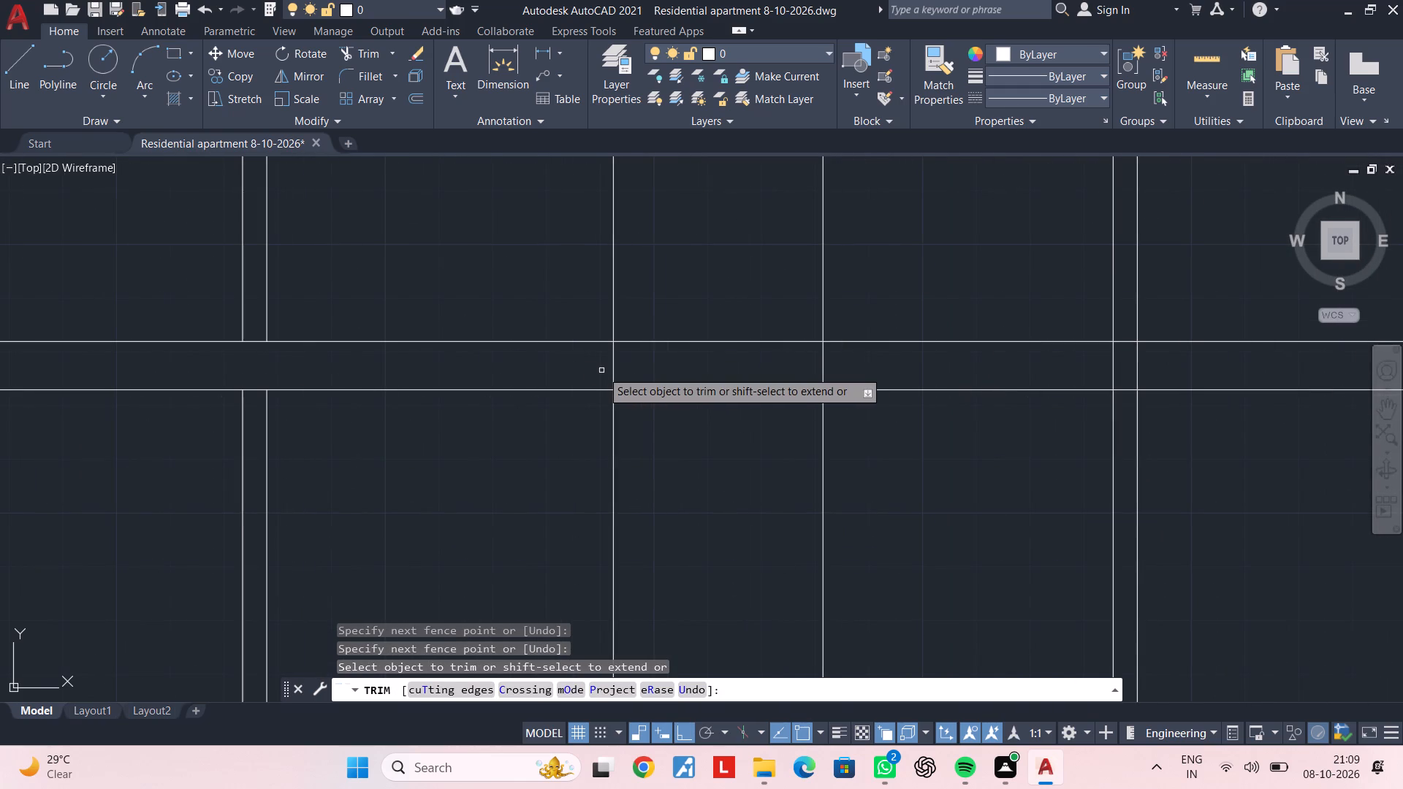
left_click(575, 364)
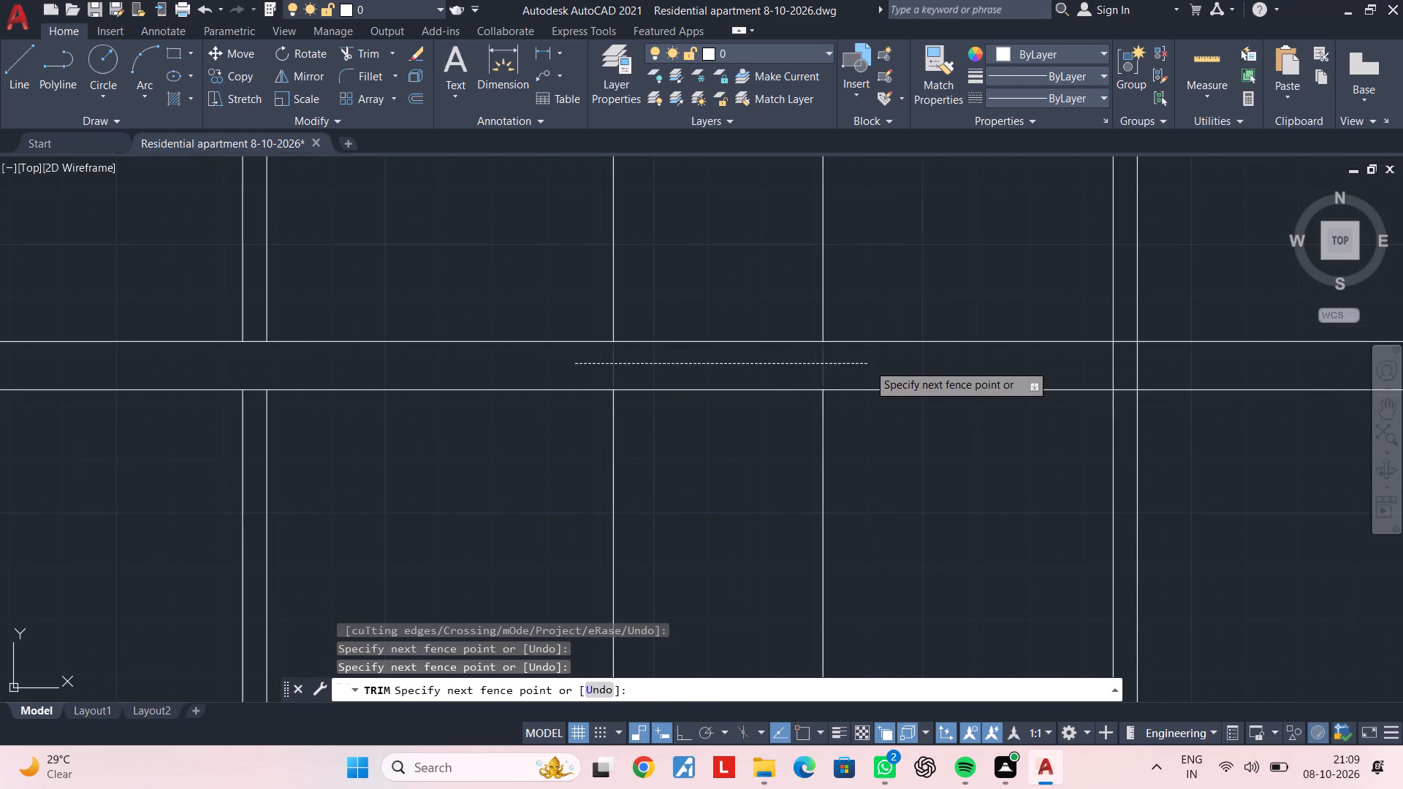
left_click(868, 364)
middle_click_drag(932, 364, 484, 362)
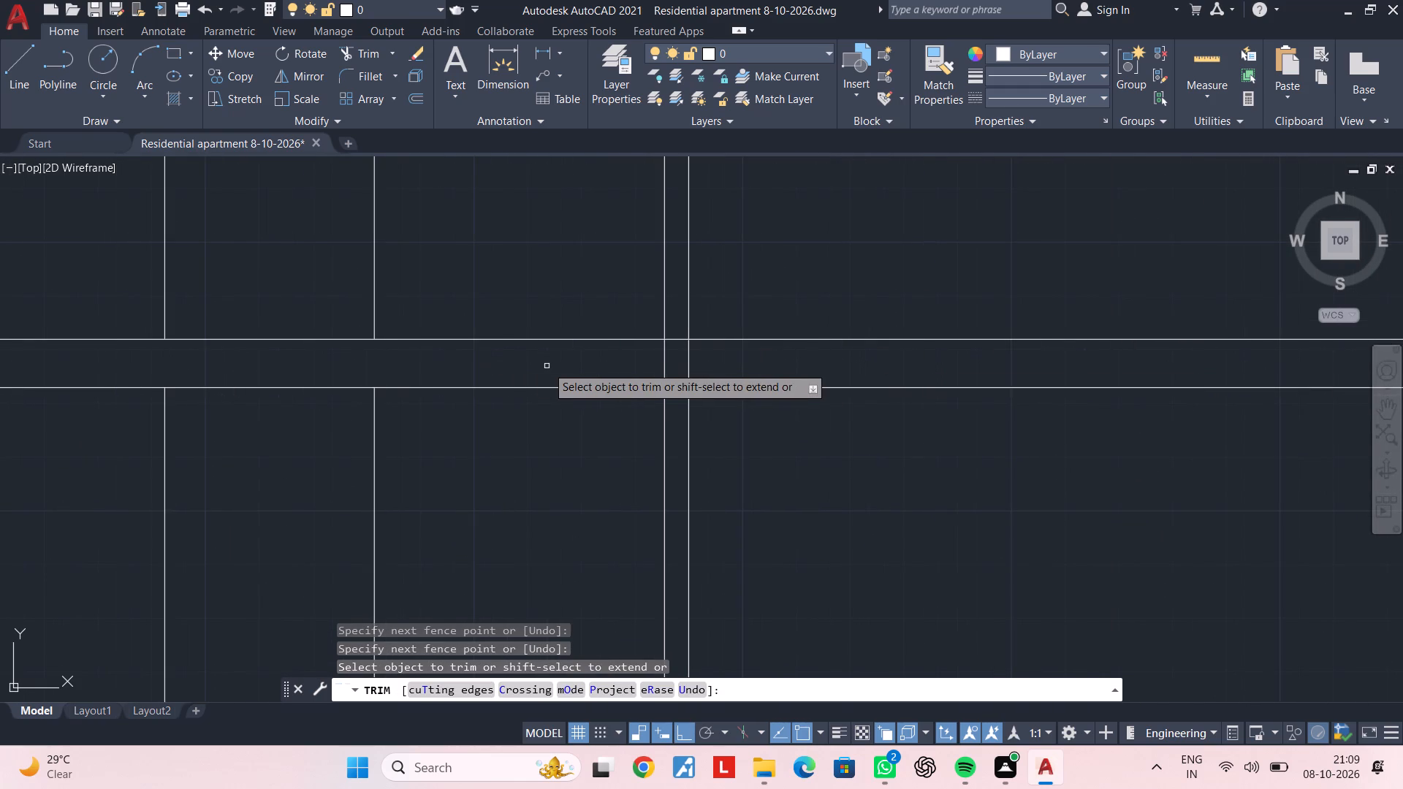
scroll(547, 366, "up", 2)
left_click(541, 366)
left_click(1032, 373)
scroll(1032, 373, "down", 3)
middle_click_drag(1003, 373, 304, 360)
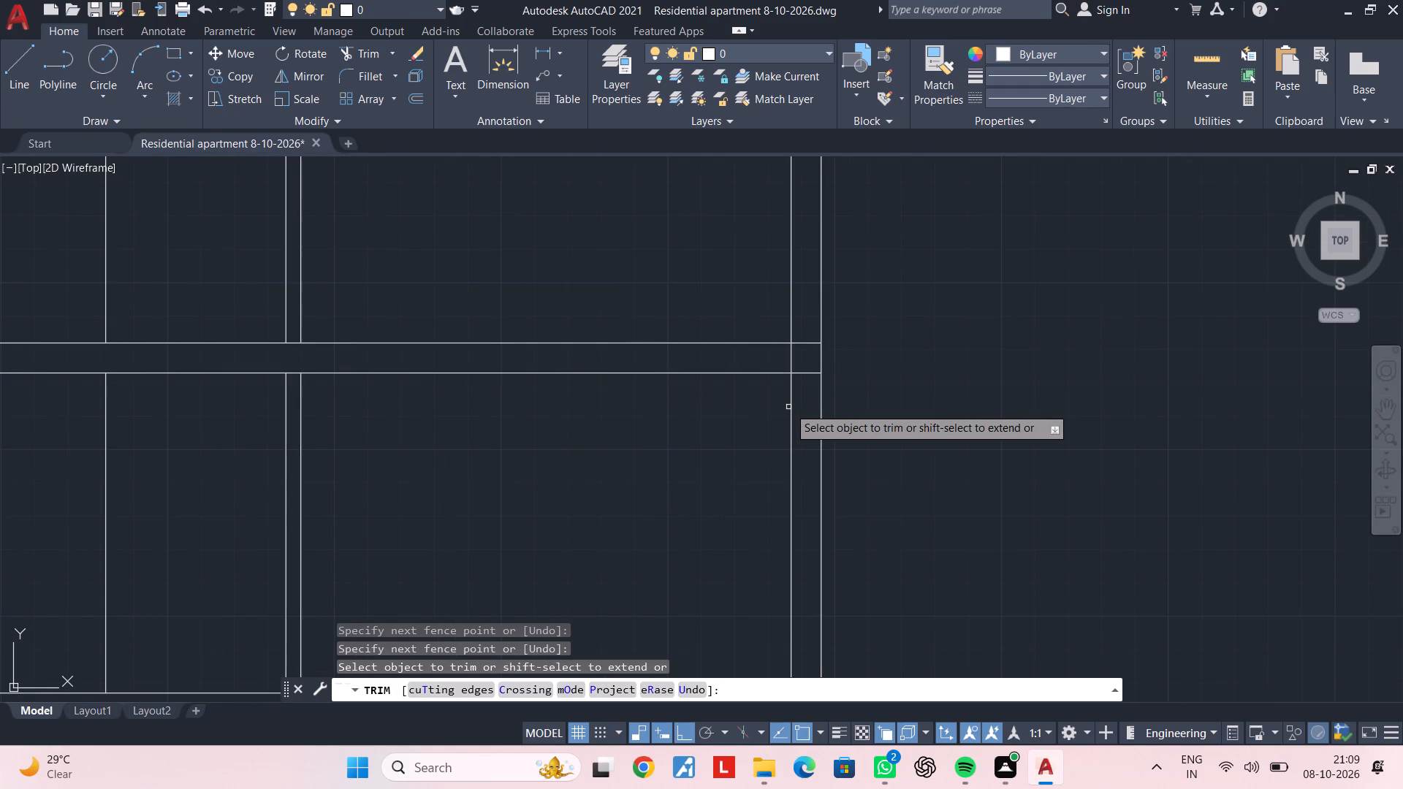
Trim away the first pair of interior wall lines from the left within the storey below the slab.
middle_click_drag(648, 441, 1030, 407)
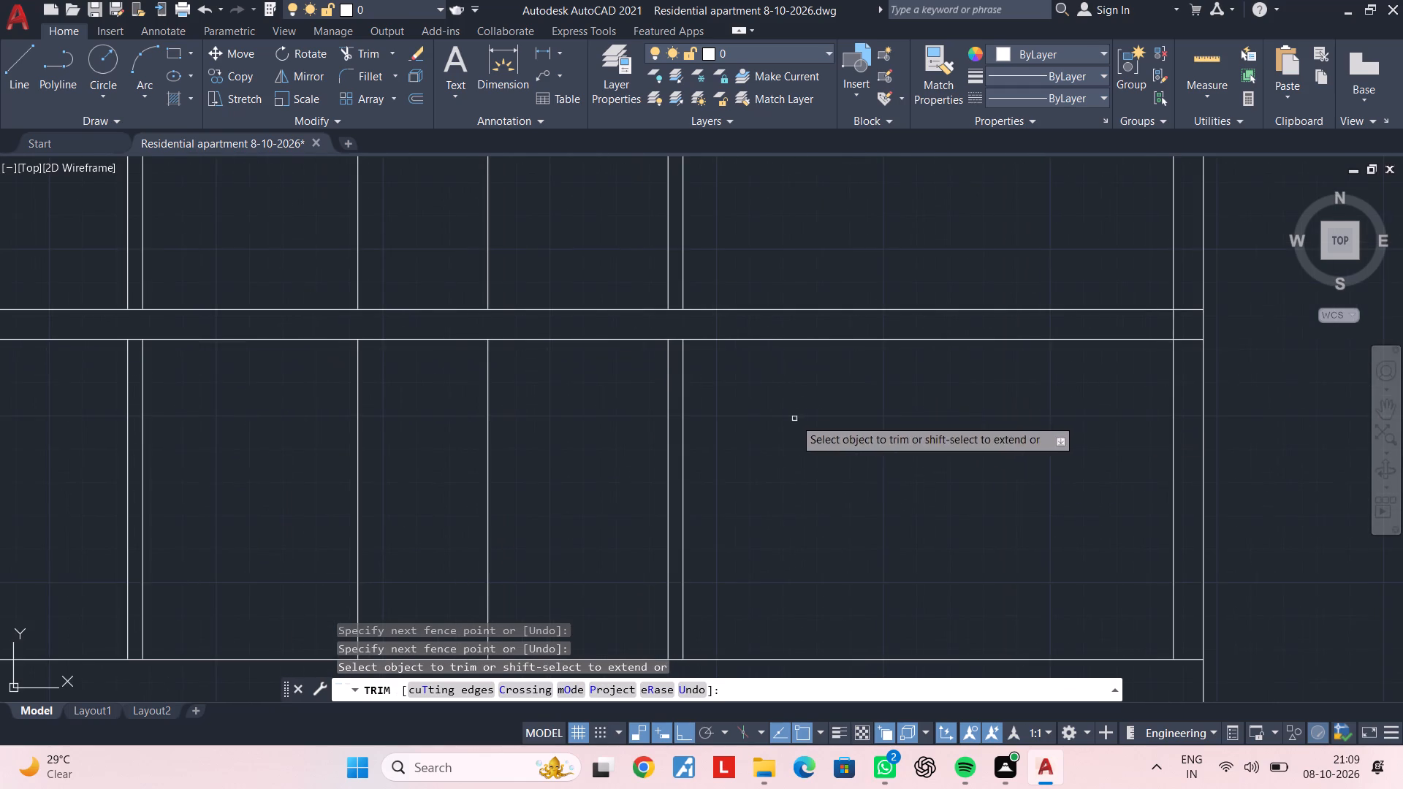
middle_click_drag(794, 419, 1133, 400)
middle_click_drag(742, 386, 1052, 384)
left_click(853, 375)
left_click(762, 392)
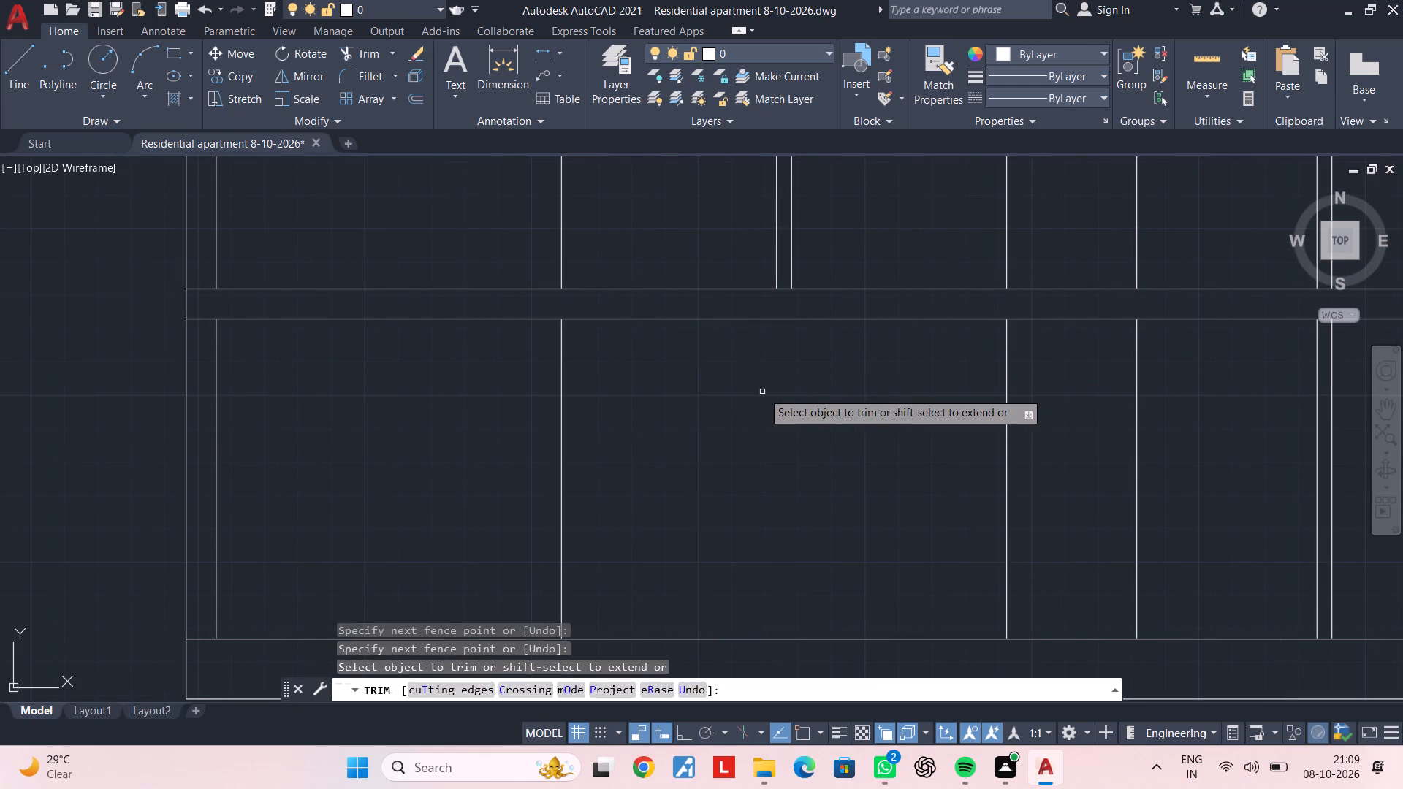
key("Escape")
scroll(776, 401, "down", 3)
key("Escape")
middle_click_drag(775, 403, 859, 397)
key("Escape")
key("Escape")
key("Escape")
key("Escape")
key("Escape")
key("Escape")
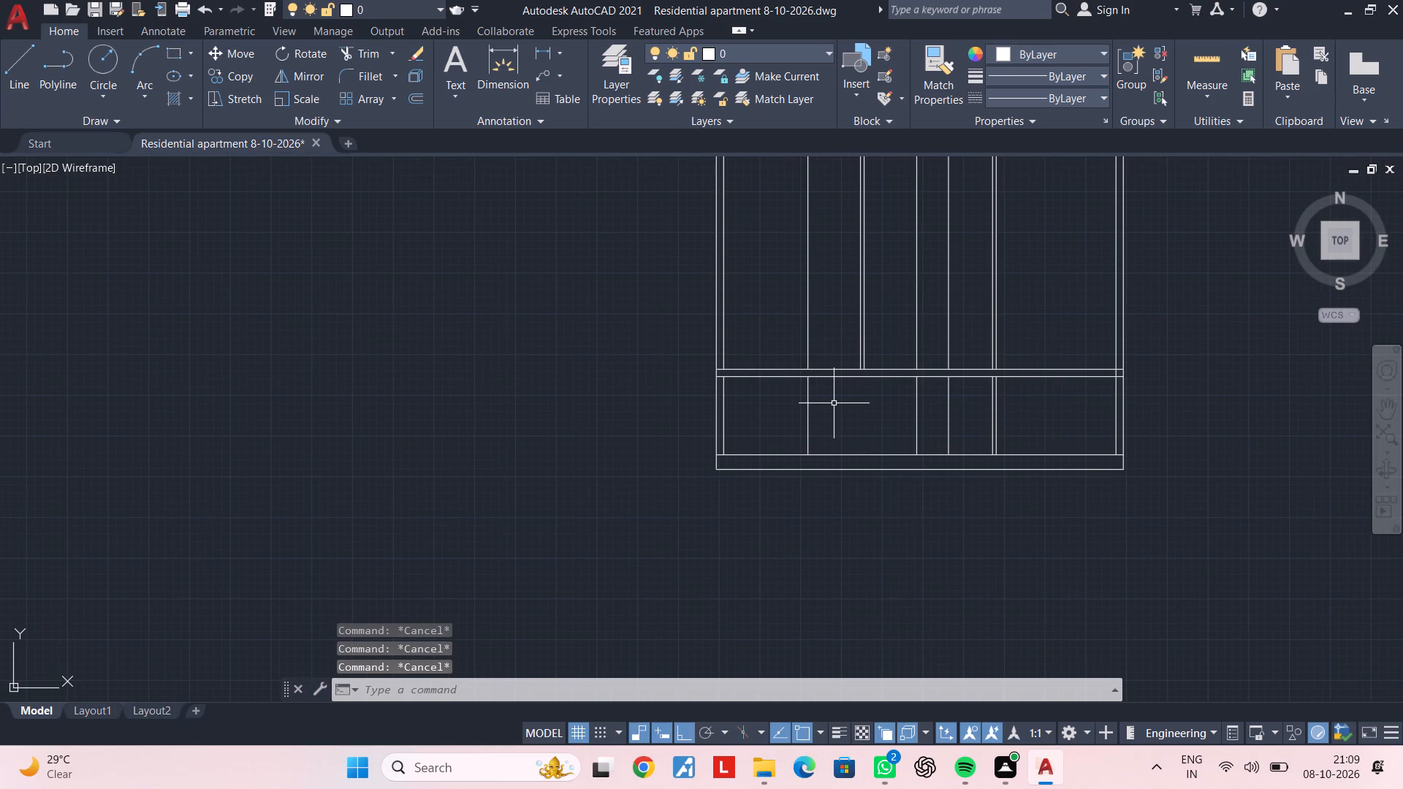
key("Escape")
key("Escape")
Delete the single vertical line nearest the left wall in the storey below the slab.
scroll(818, 408, "up", 2)
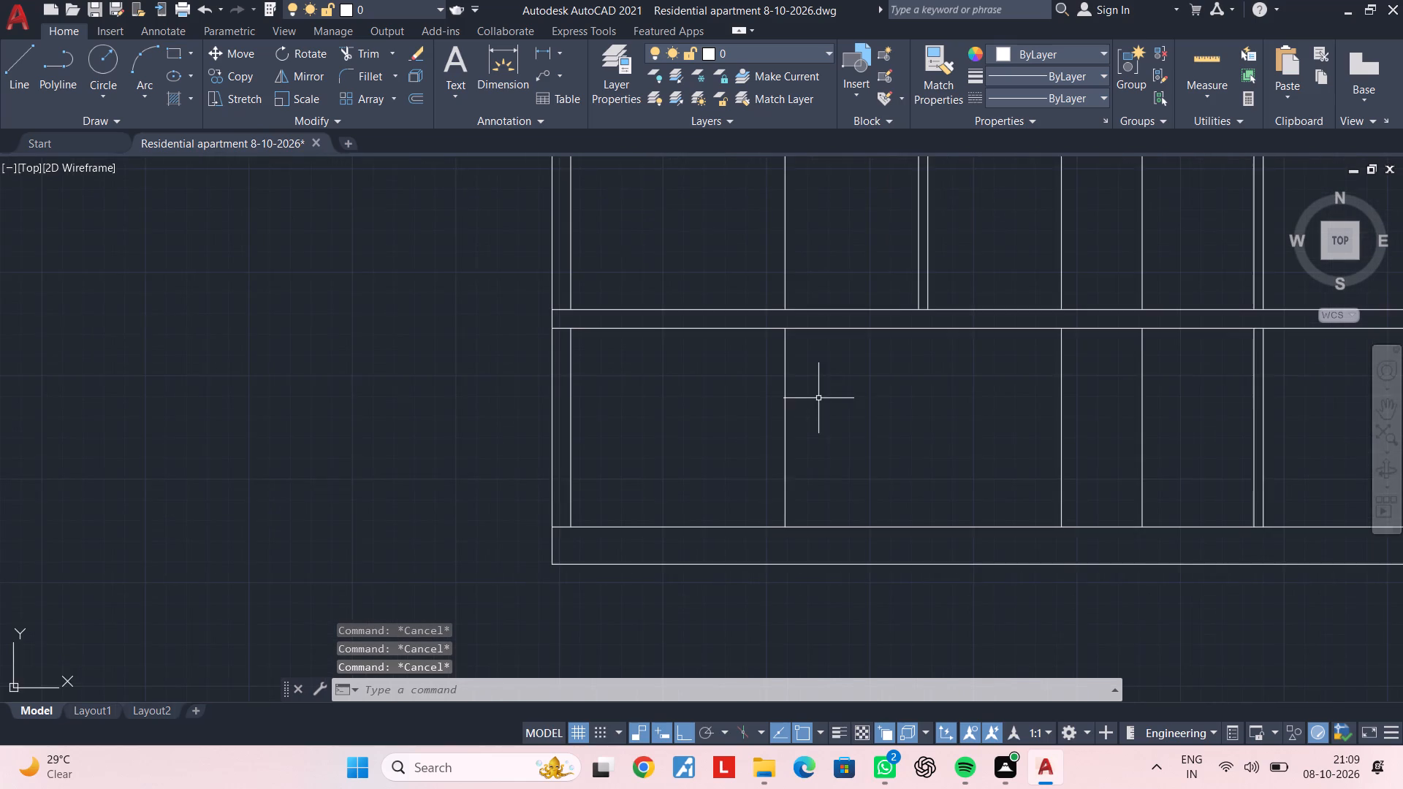
middle_click_drag(816, 401, 796, 427)
key("Escape")
key("Escape")
key("Escape")
key("Escape")
middle_click_drag(794, 430, 763, 450)
key("Escape")
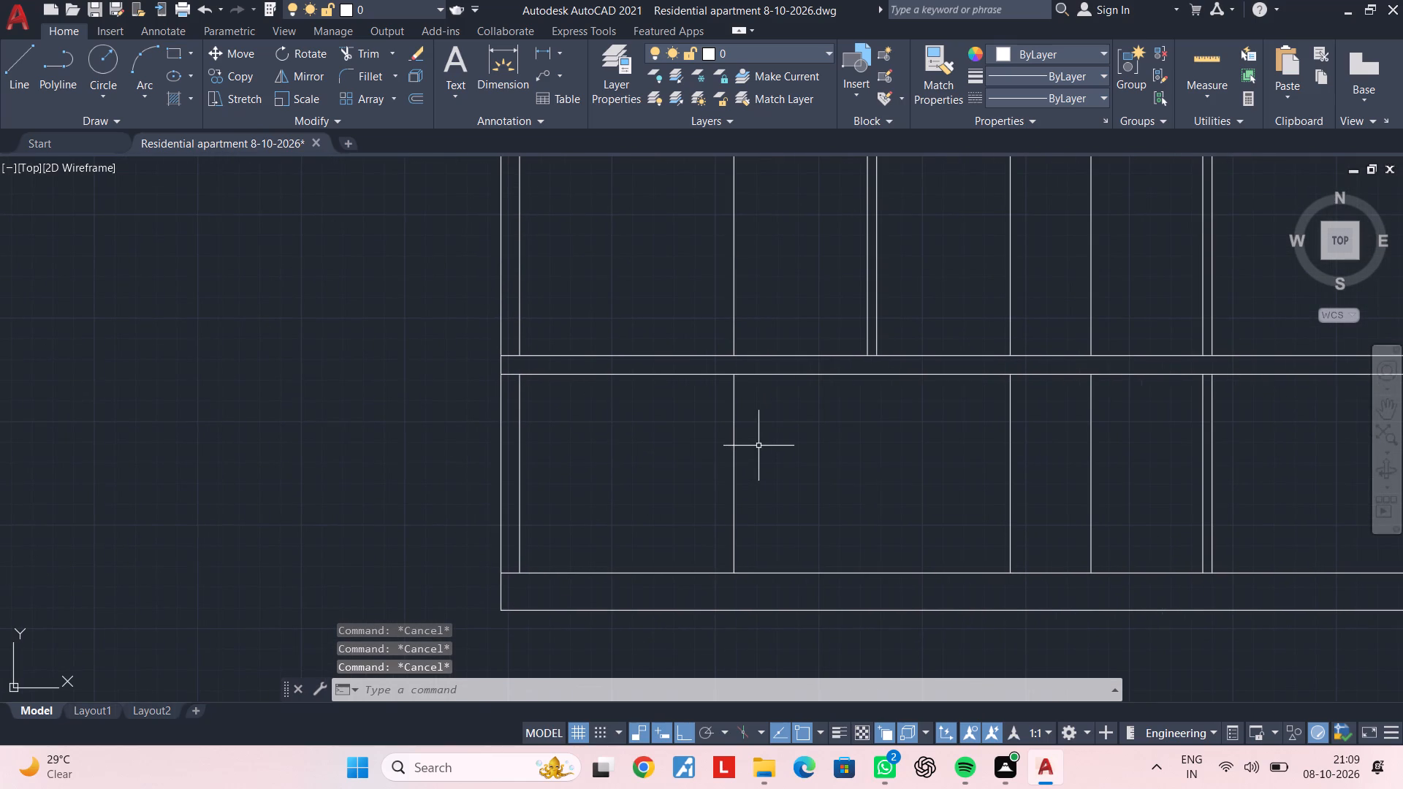
key("Escape")
left_click(758, 446)
left_click(692, 459)
key("Delete")
key("Escape")
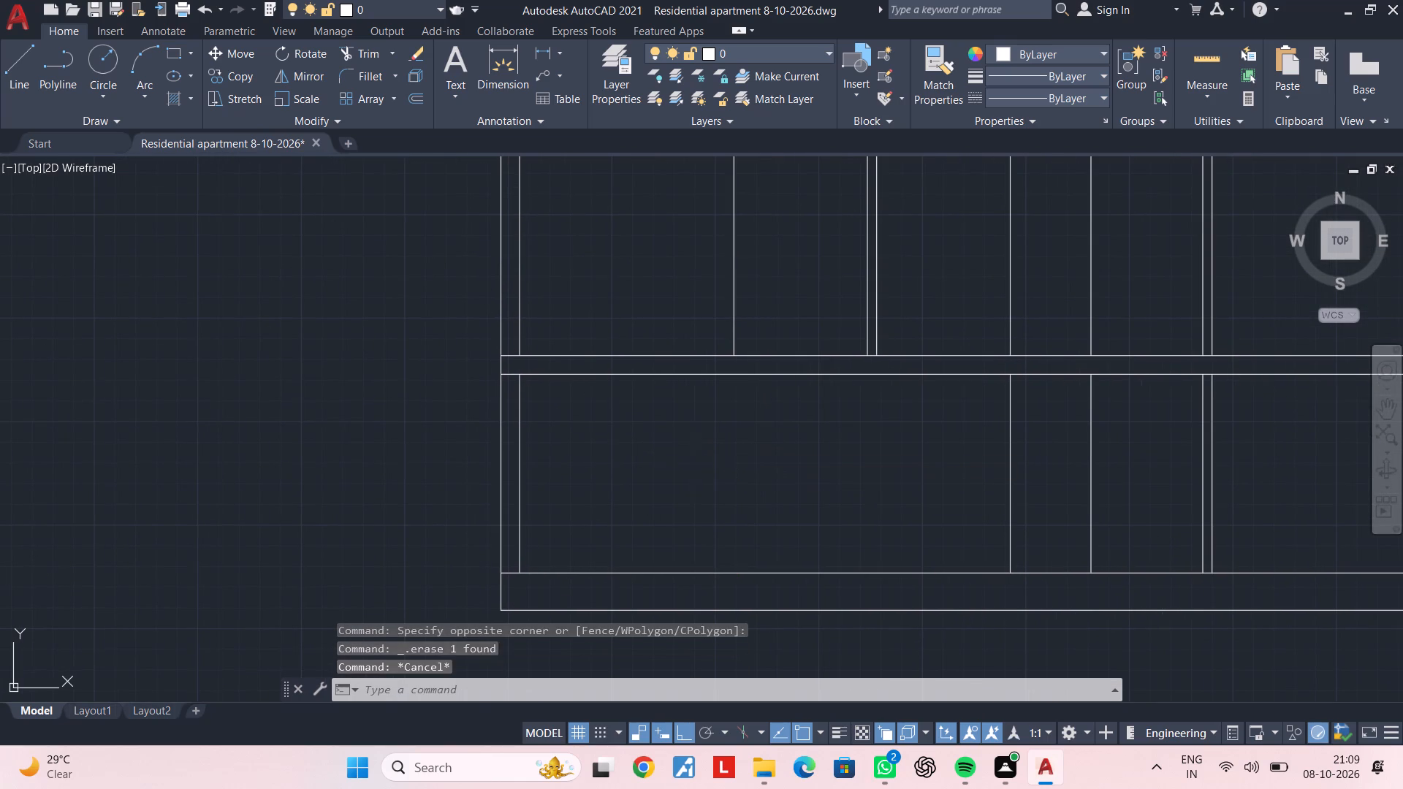
Draw a vertical line from the slab's underside down to the base band's top line, within the wide open bay near the left wall.
key("Escape")
type("L")
key("space")
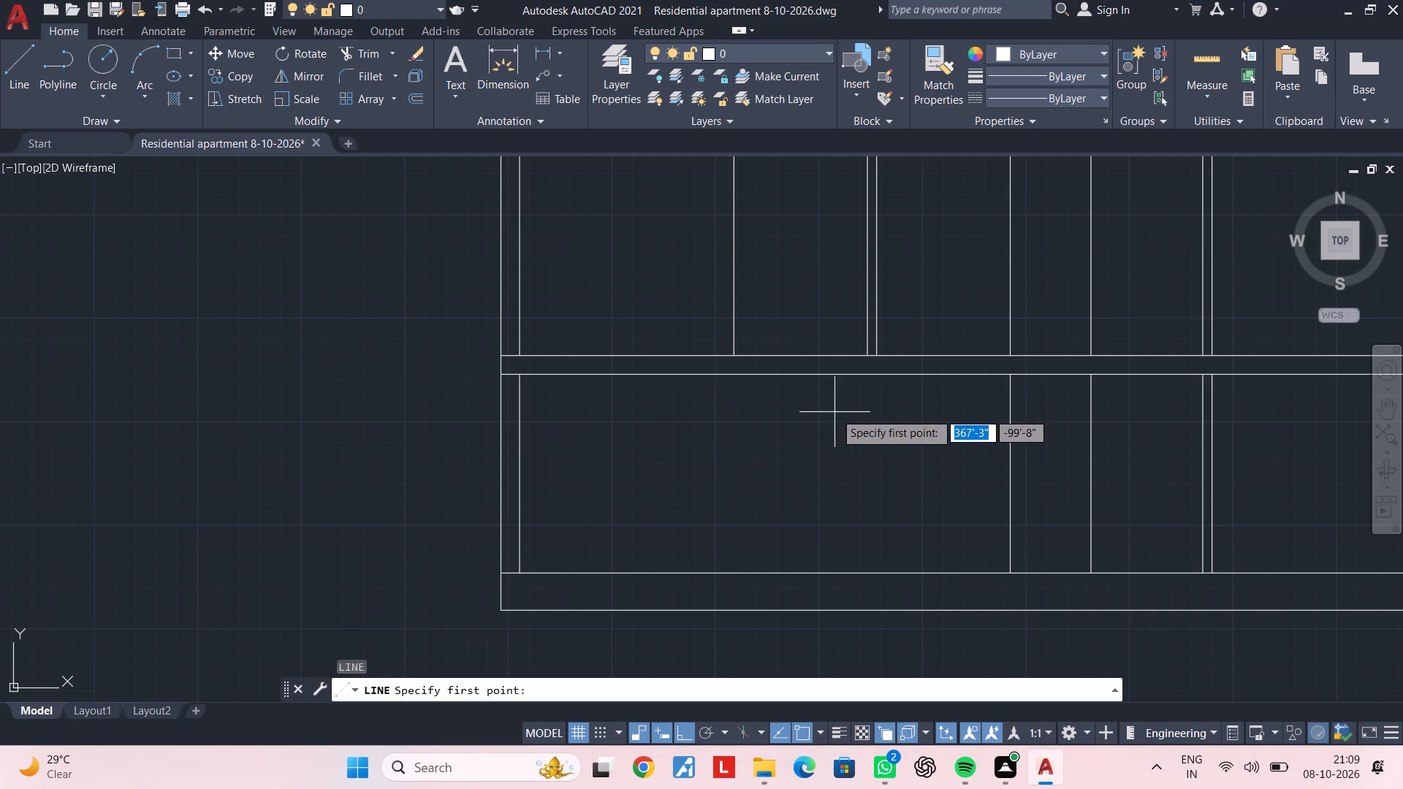
scroll(856, 396, "up", 2)
left_click(843, 343)
middle_click_drag(843, 508, 837, 259)
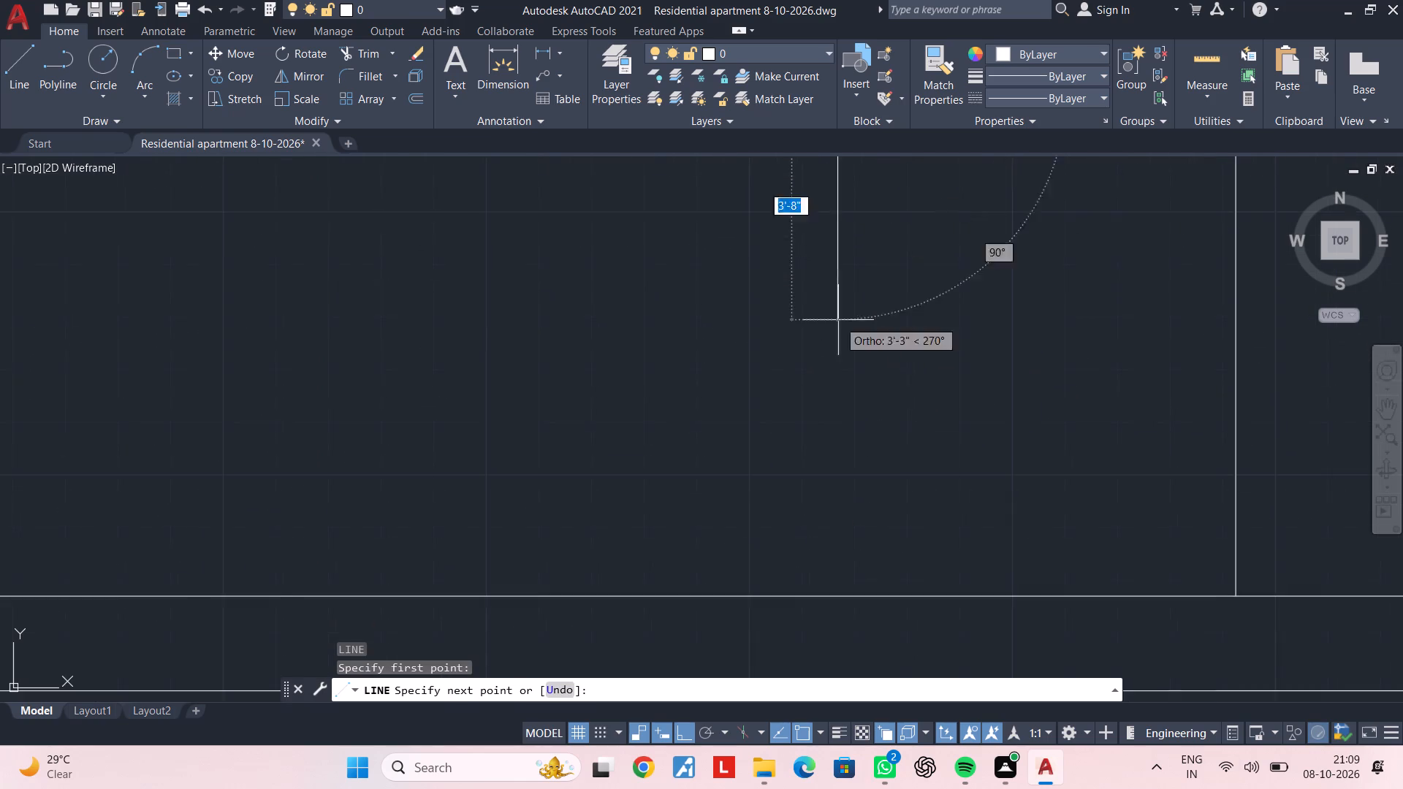
scroll(843, 446, "down", 1)
left_click(840, 541)
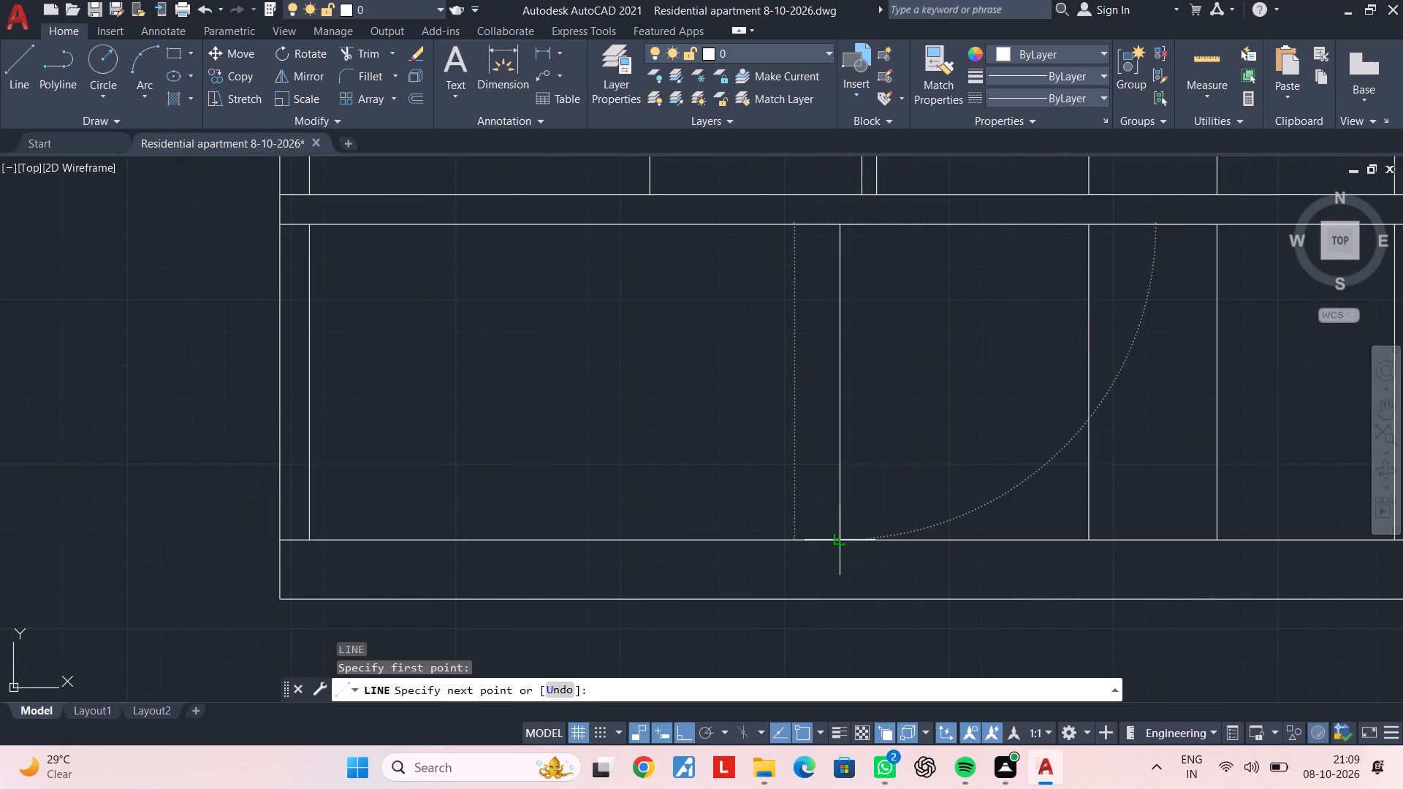
key("Escape")
key("Escape")
key("Escape")
key("Escape")
key("Escape")
key("Escape")
key("Escape")
key("Escape")
key("Escape")
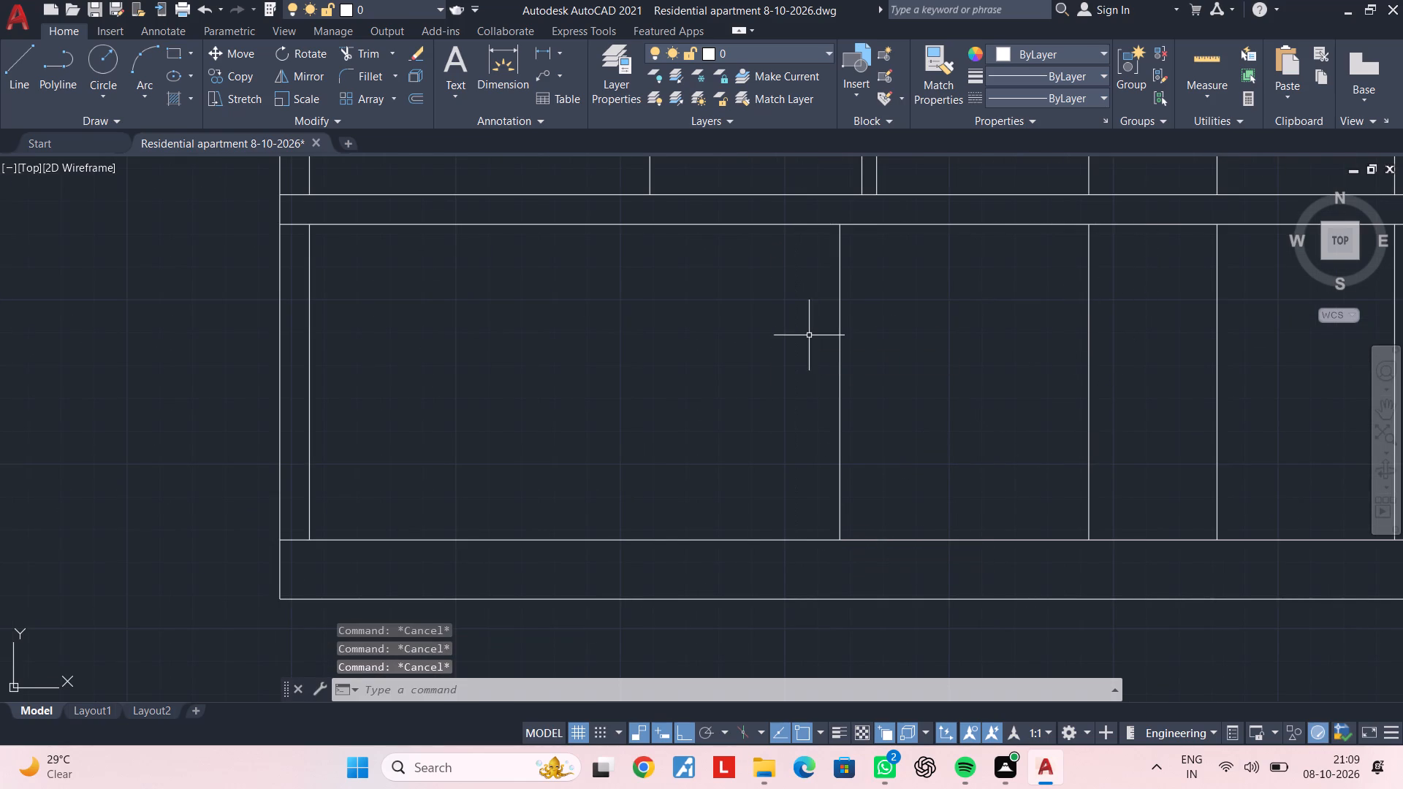
key("Escape")
key("Escape")
key("Escape")
key("Escape")
key("Escape")
Offset the slab's underside line downward by 6".
middle_click_drag(761, 253, 756, 351)
key("Escape")
key("Escape")
key("Escape")
key("Escape")
type("OF")
key("space")
type("6\"")
key("Return")
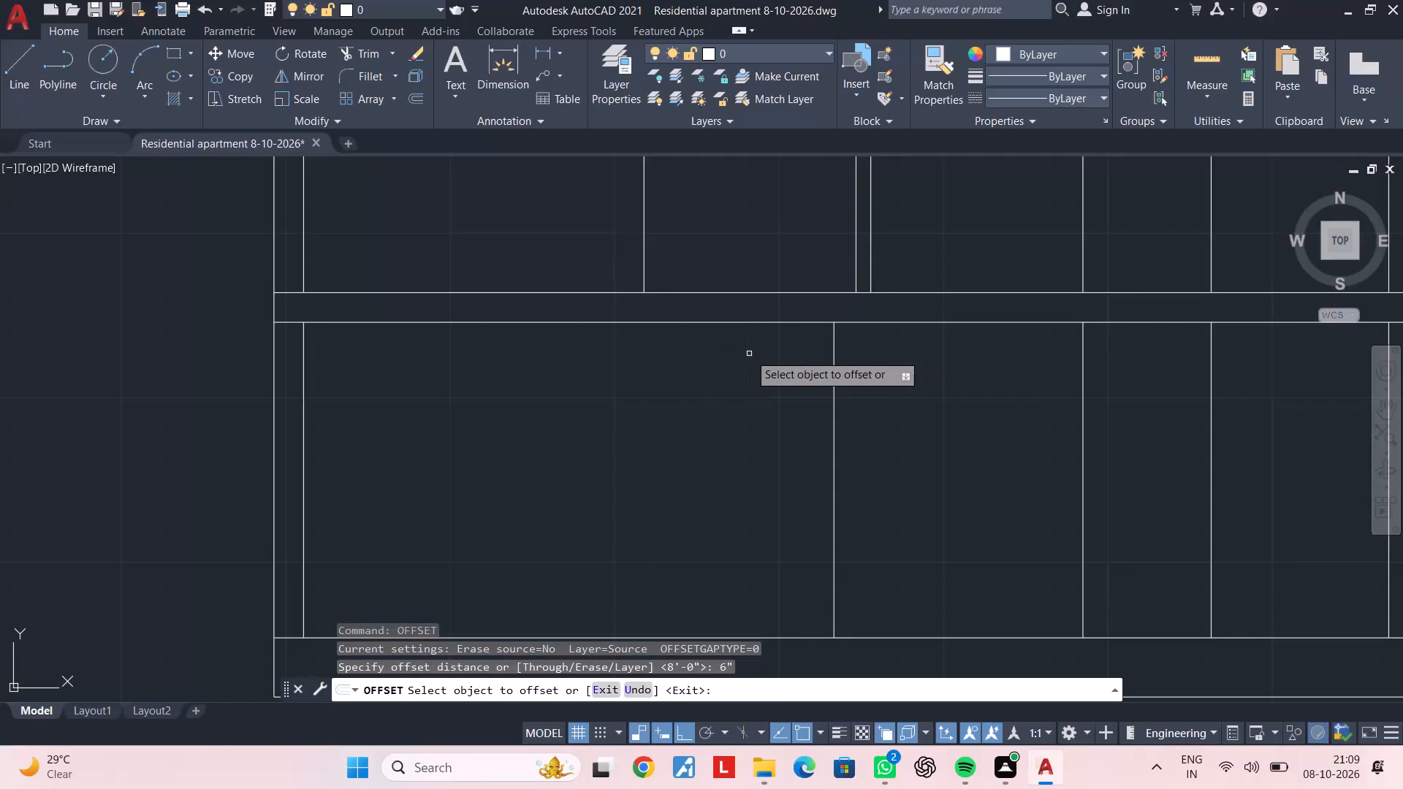
left_click(720, 322)
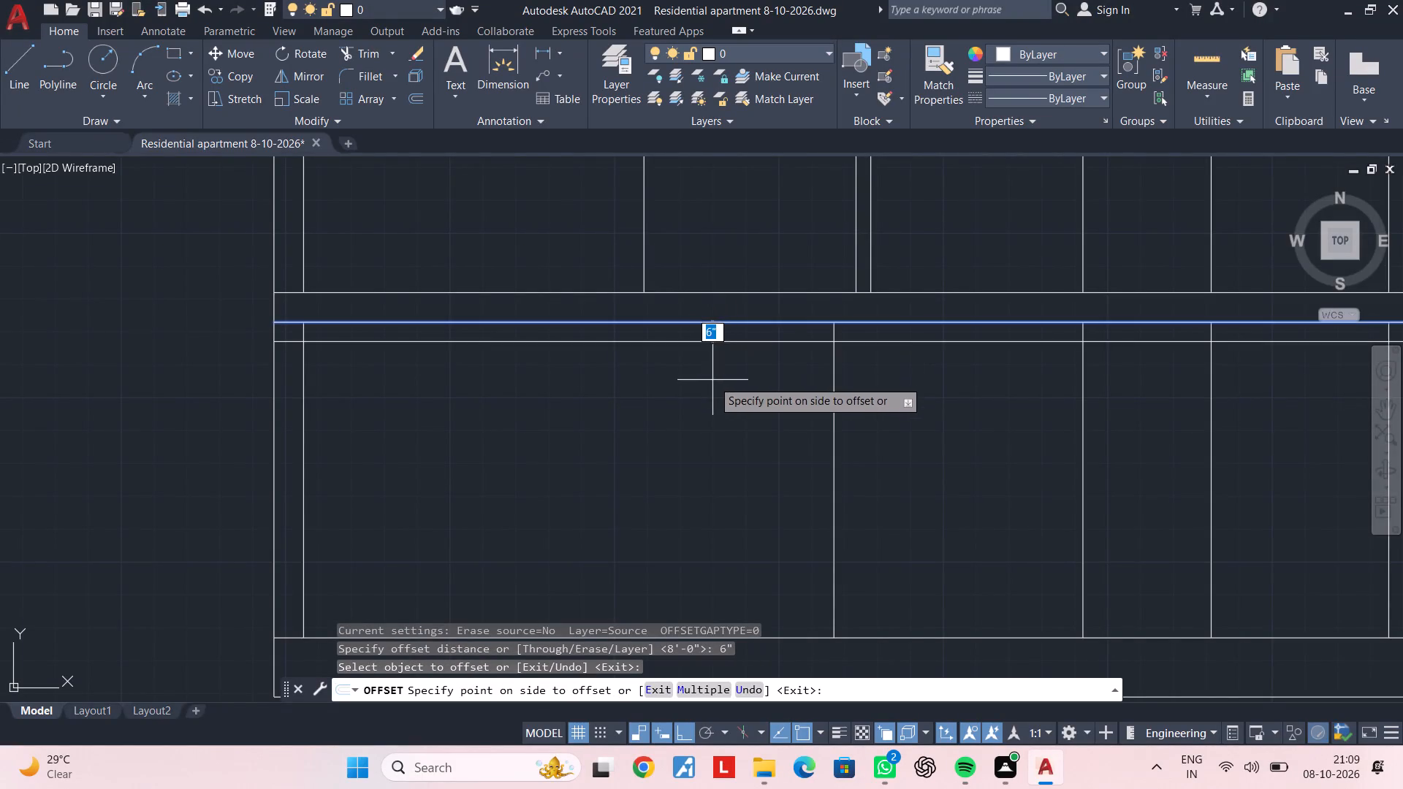
left_click(712, 380)
key("Escape")
key("Escape")
Trim the 6" offset line between the new vertical and the next one and inside the left wall, plus the new vertical's top end.
type("TR")
key("space")
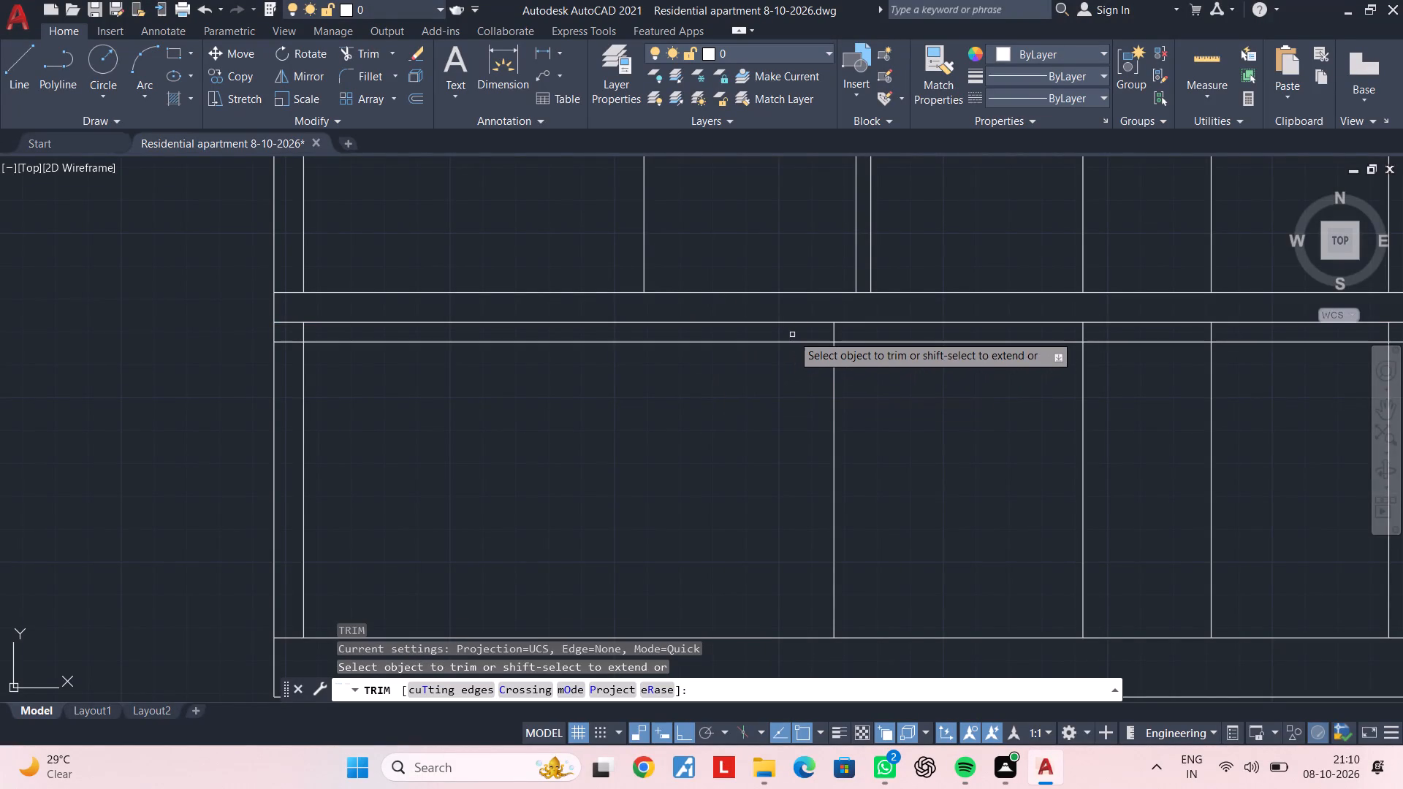
middle_click_drag(929, 406, 815, 434)
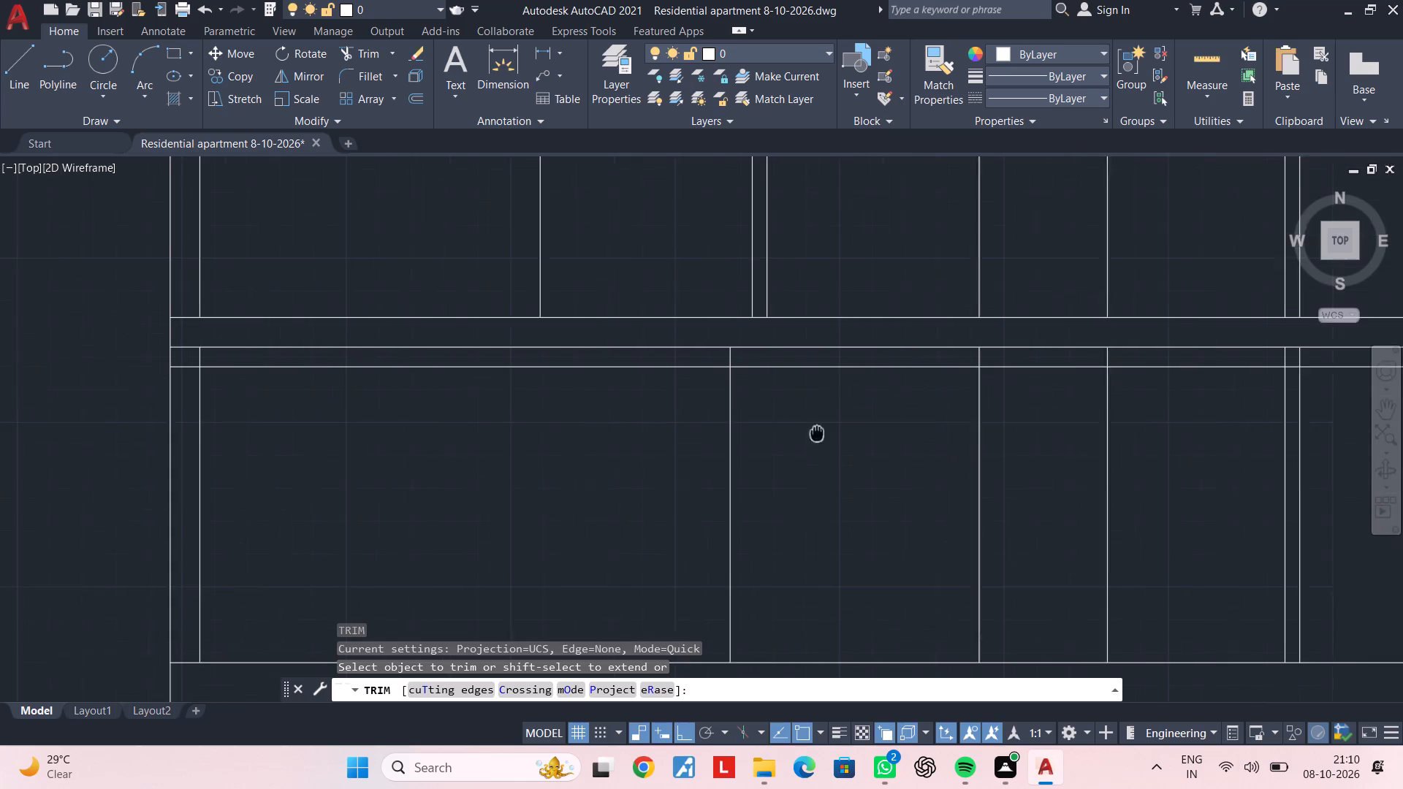
middle_click_drag(815, 434, 814, 435)
left_click(855, 370)
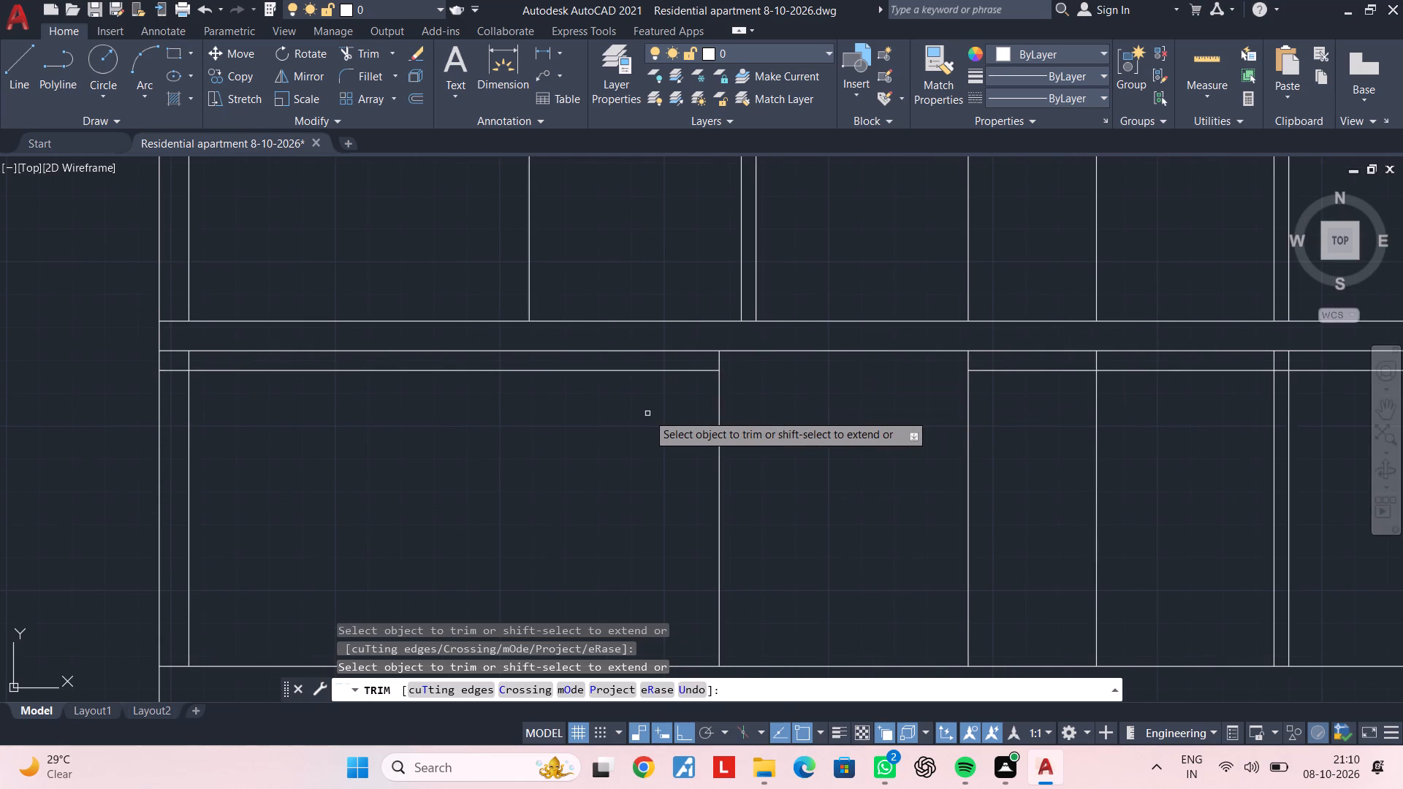
middle_click_drag(647, 413, 686, 419)
scroll(803, 358, "up", 2)
left_click(700, 373)
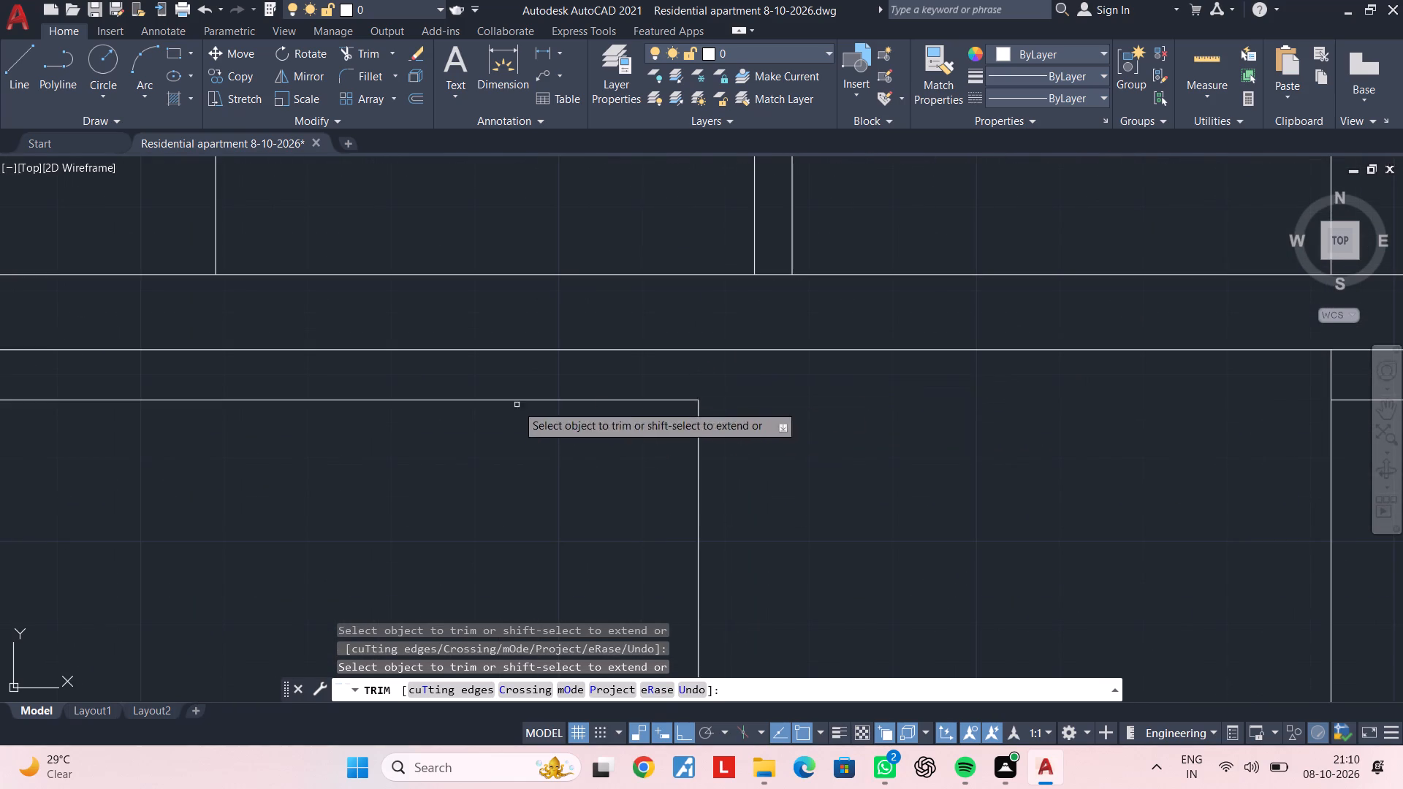
scroll(517, 405, "down", 3)
middle_click_drag(600, 391, 927, 360)
scroll(626, 394, "up", 4)
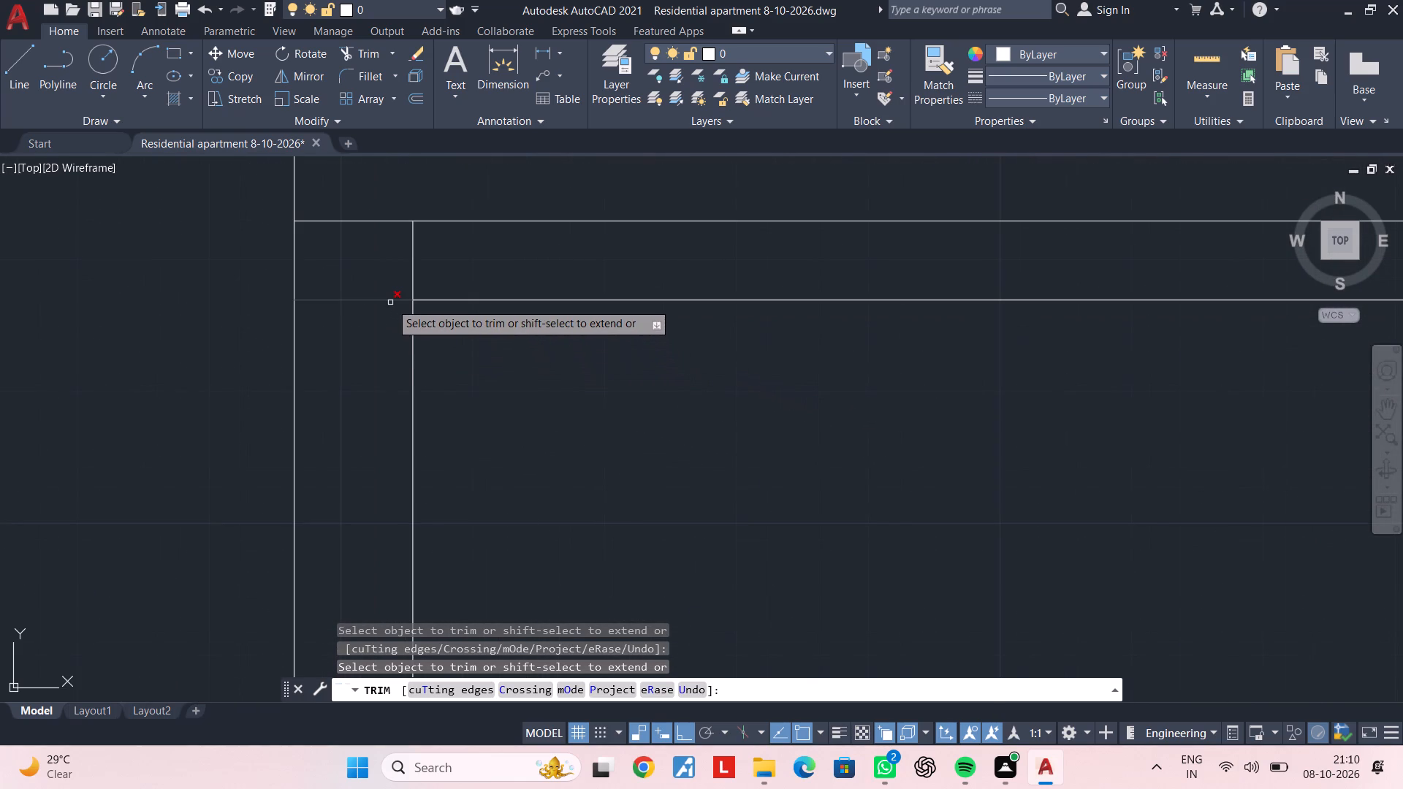
left_click(389, 300)
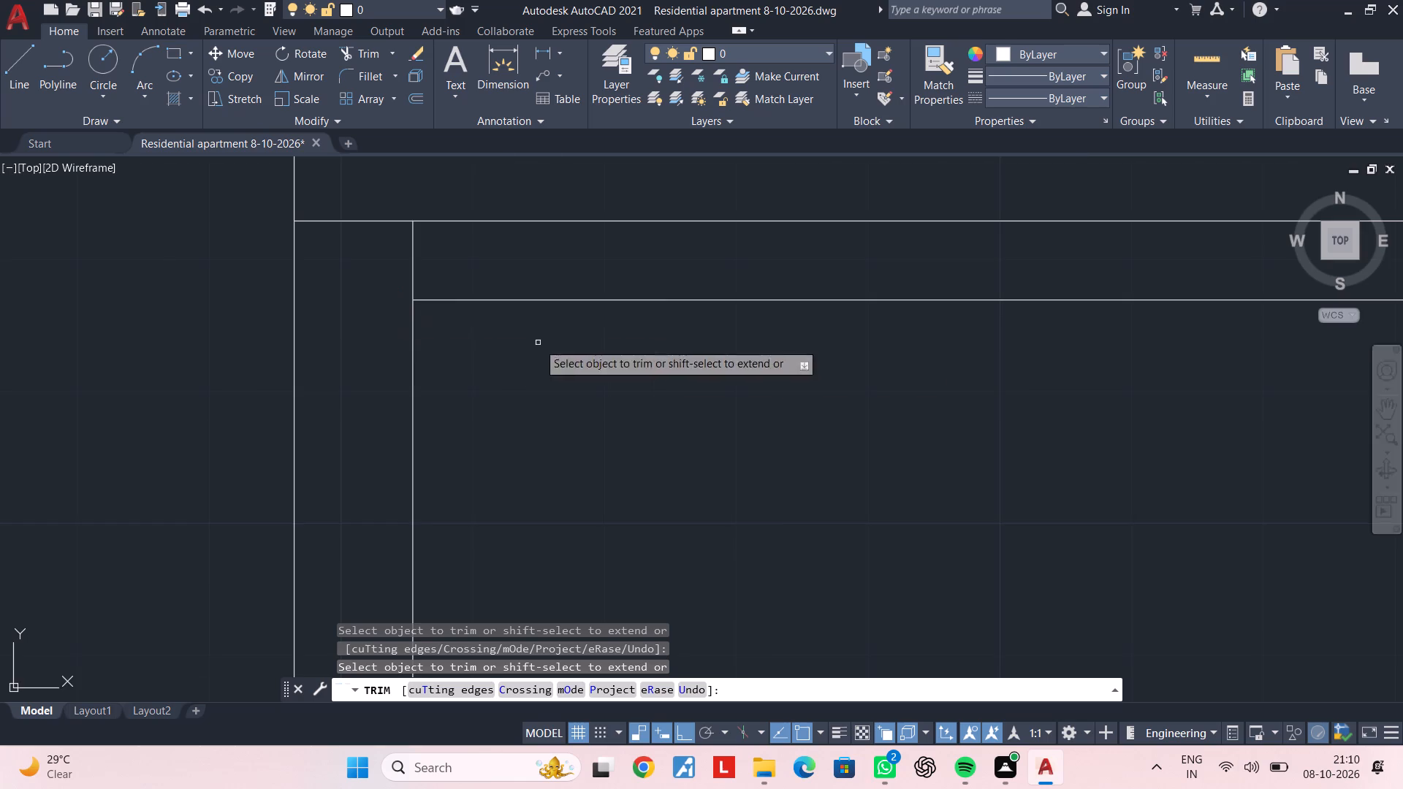
scroll(628, 357, "down", 4)
middle_click_drag(819, 359, 355, 338)
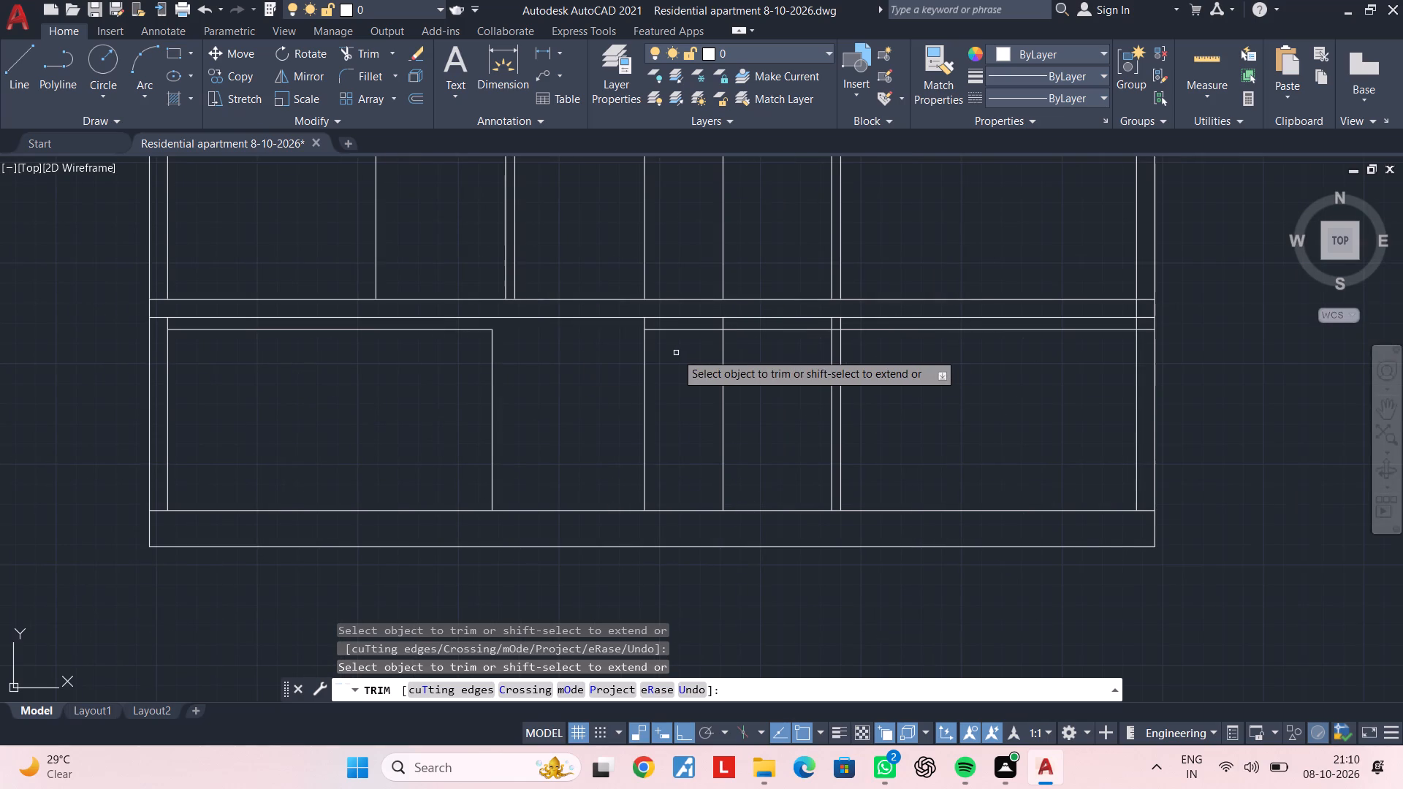
middle_click_drag(674, 360, 656, 392)
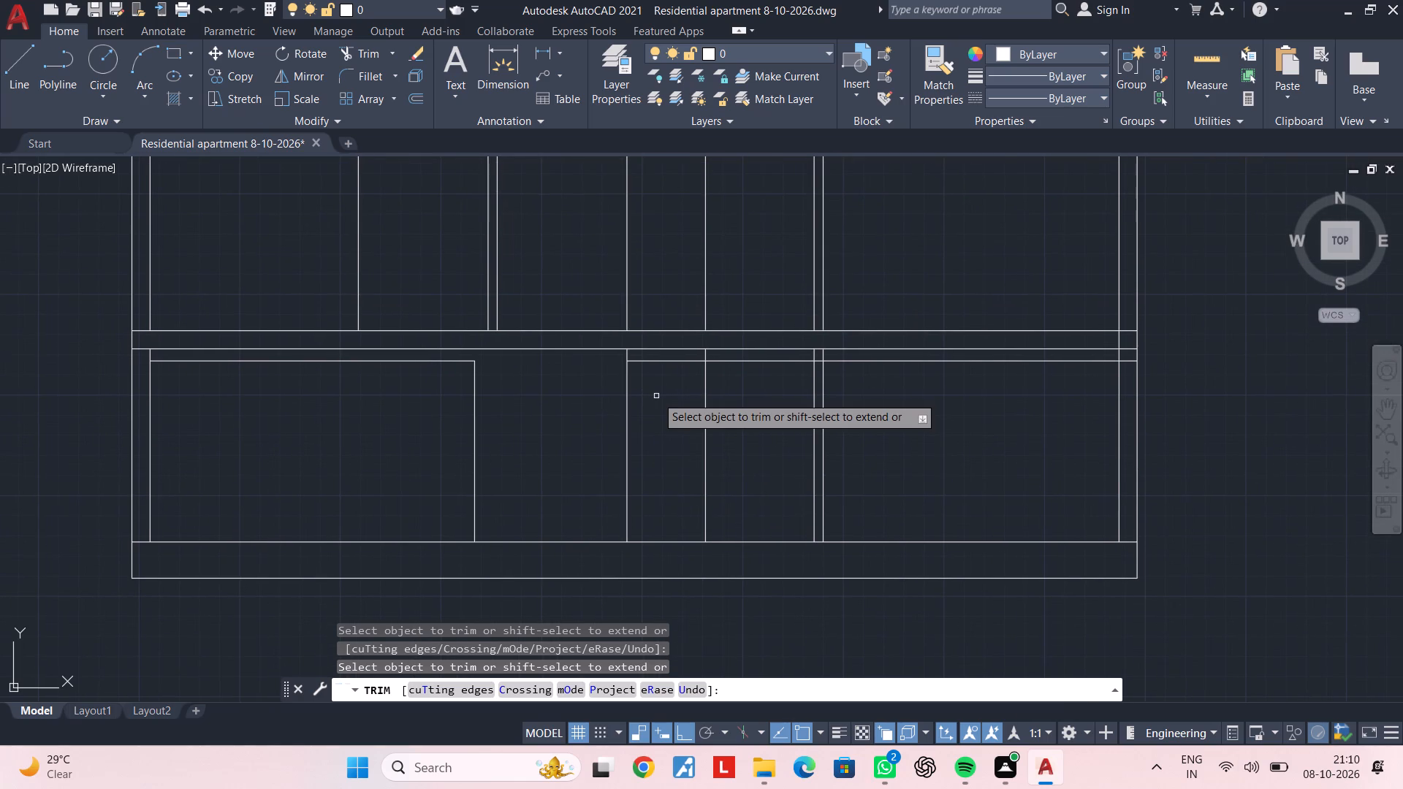
middle_click_drag(655, 399, 669, 484)
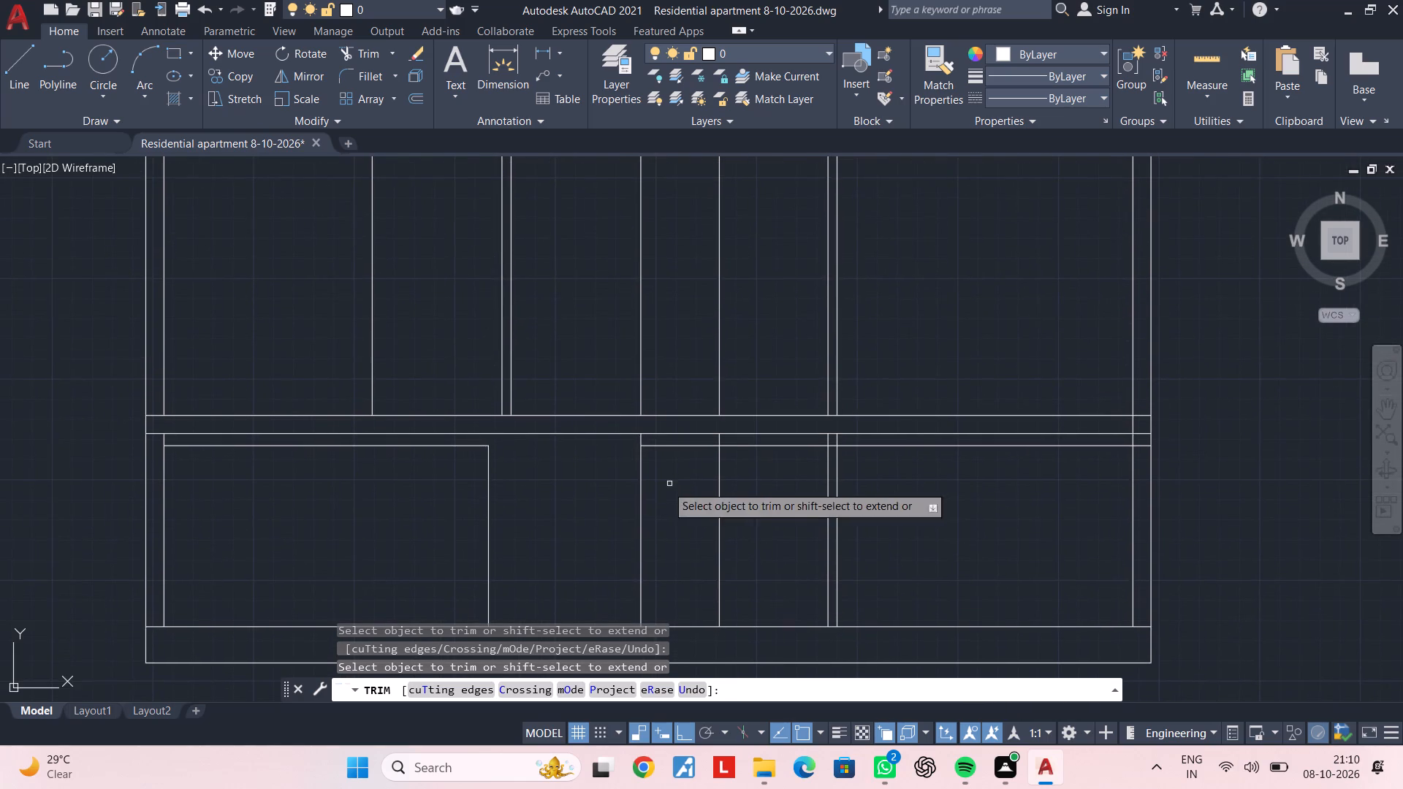
middle_click_drag(582, 489, 686, 486)
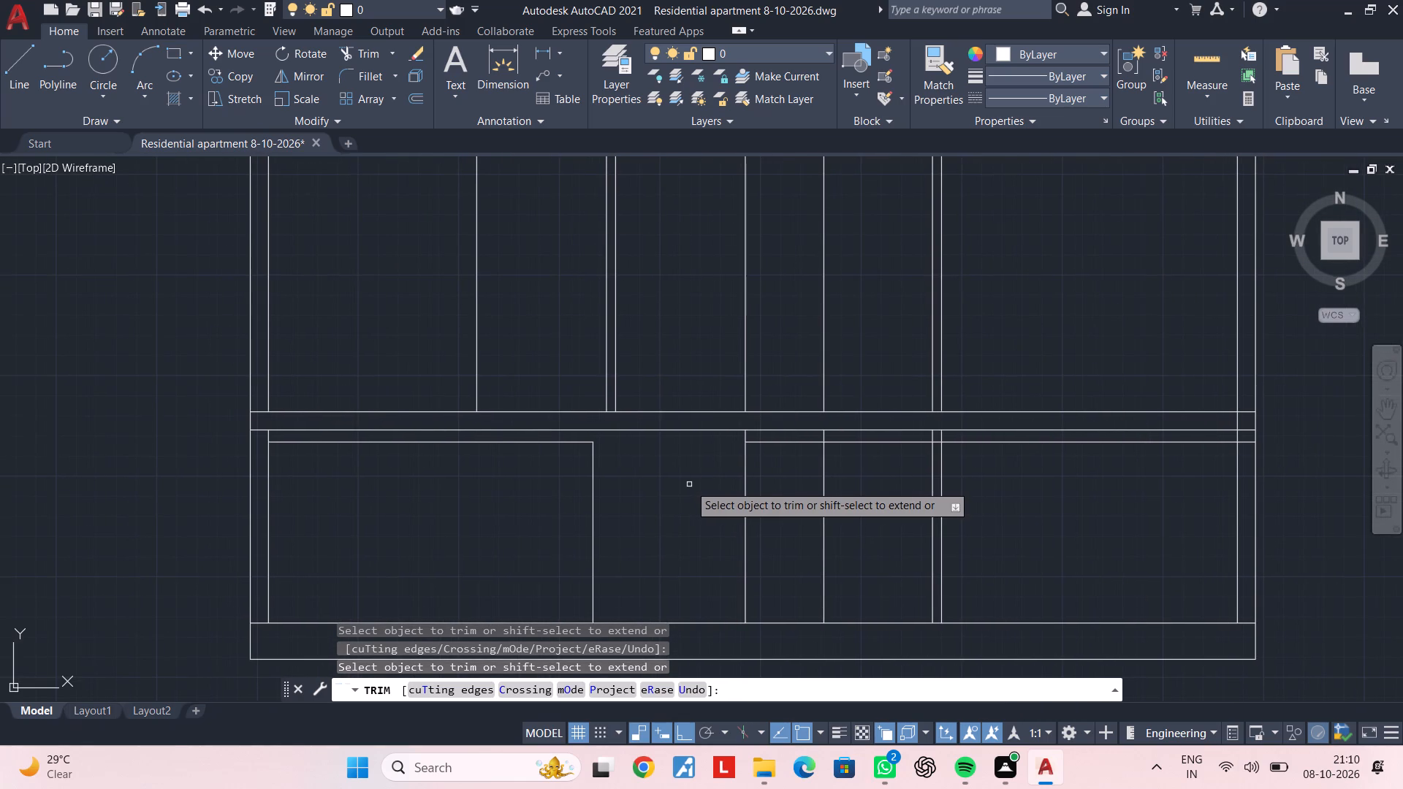
scroll(689, 484, "down", 1)
middle_click_drag(689, 484, 664, 540)
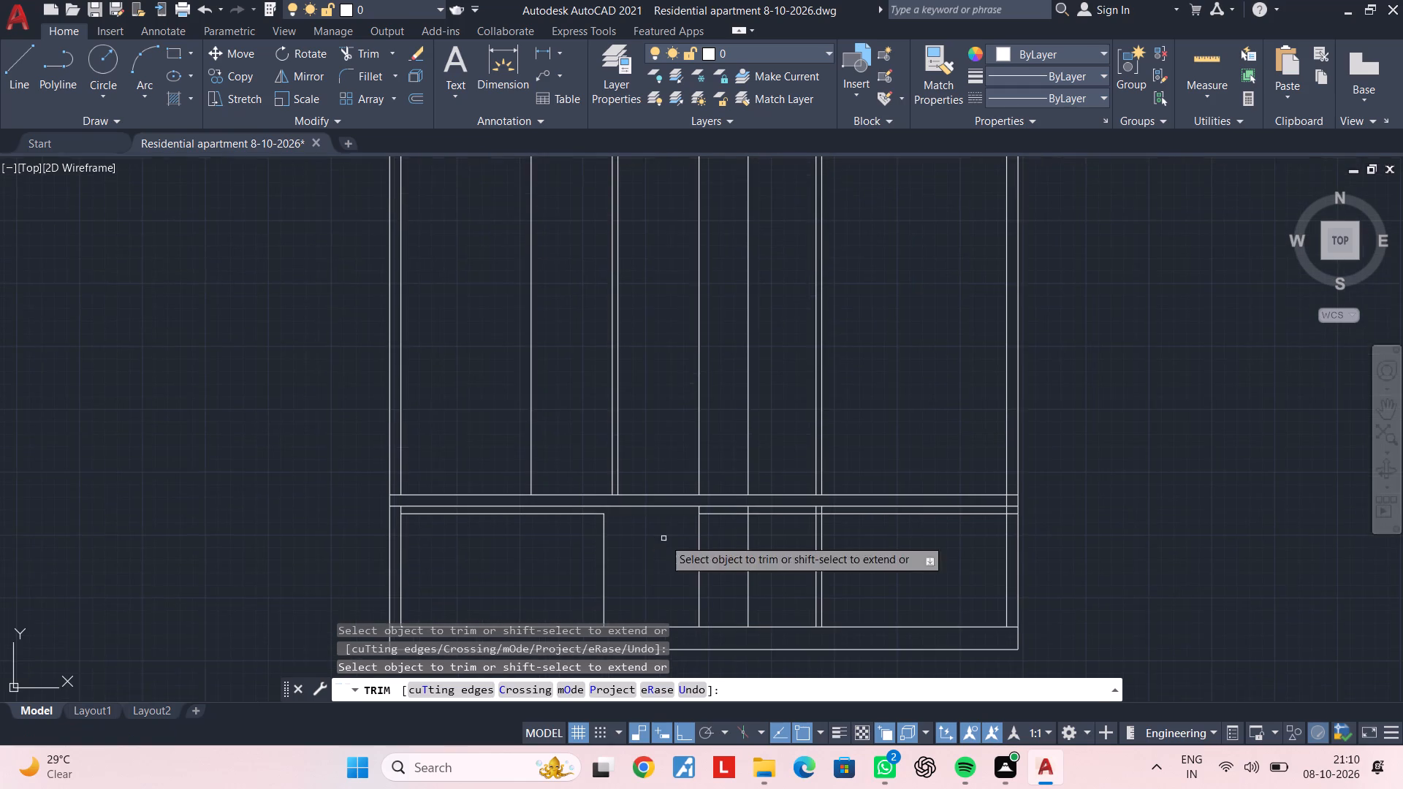
key("Escape")
key("Escape")
Delete the remaining right-hand piece of the 6" offset line below the slab.
scroll(777, 522, "up", 4)
left_click(786, 512)
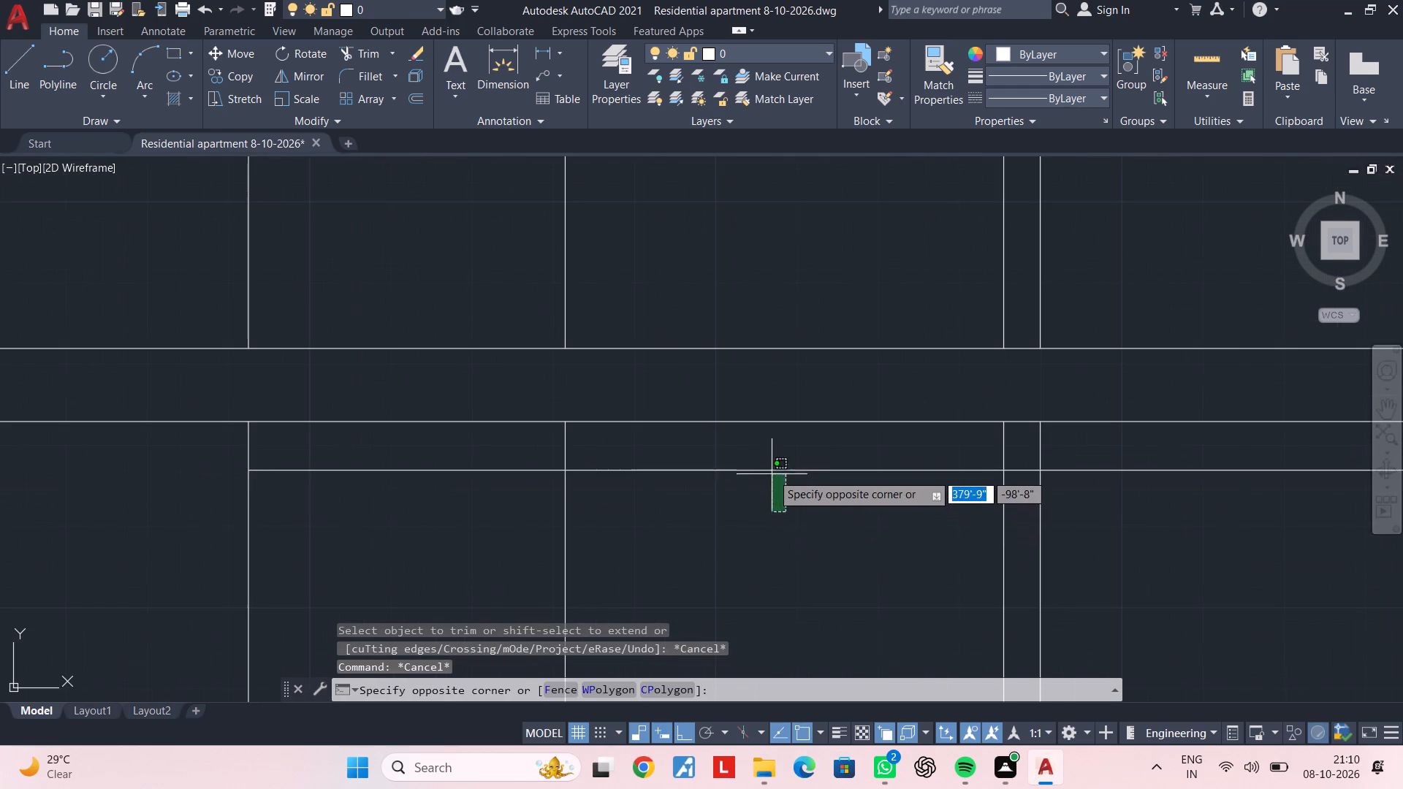
left_click(771, 459)
key("Delete")
key("Escape")
key("Escape")
Delete the two single vertical lines below the slab, between the new vertical and the double-line interior wall.
scroll(766, 464, "down", 4)
middle_click_drag(749, 487, 865, 446)
key("Escape")
scroll(856, 464, "up", 1)
left_click(853, 465)
left_click(720, 487)
key("Delete")
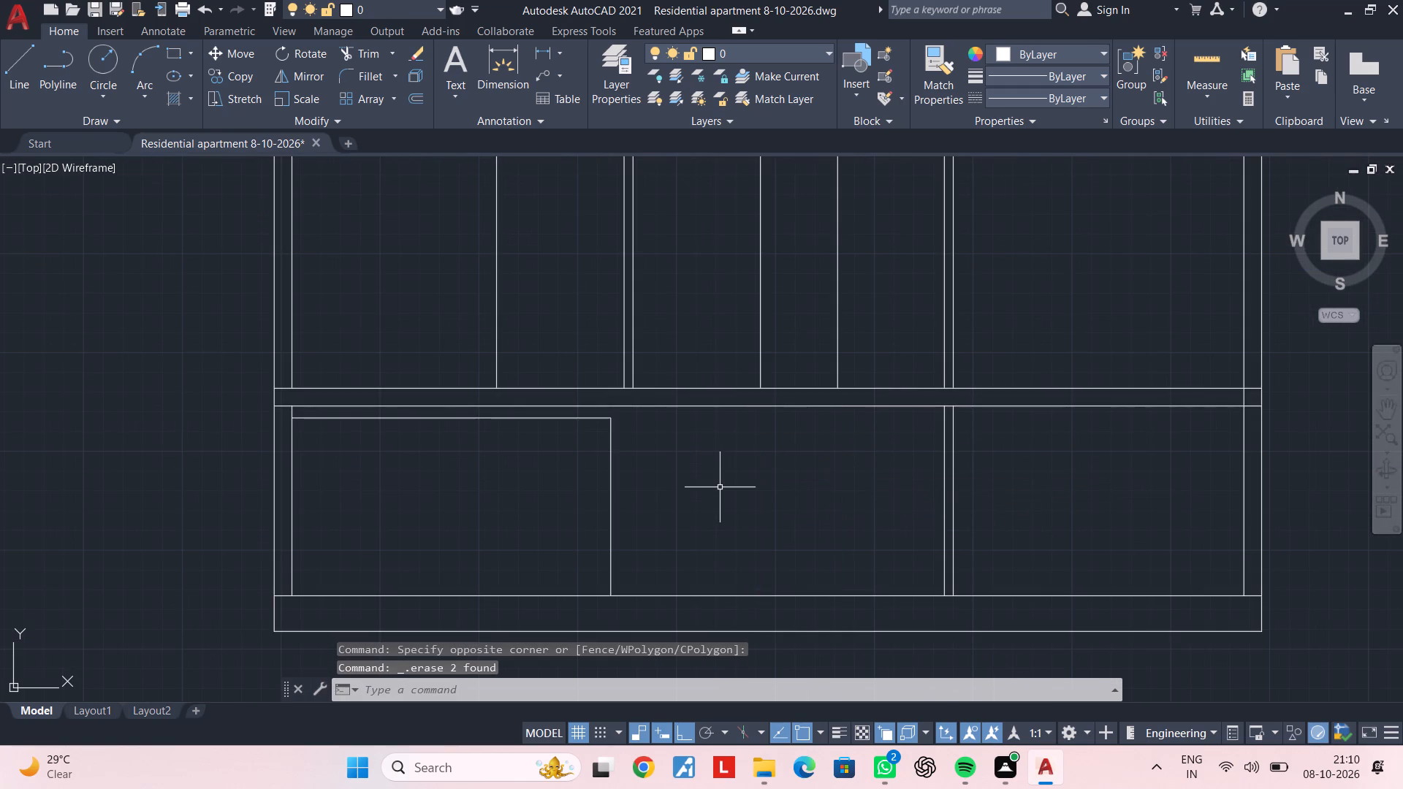
Delete the two single vertical lines above the slab, between the two double-line interior walls.
scroll(769, 441, "down", 1)
left_click(824, 335)
left_click(753, 346)
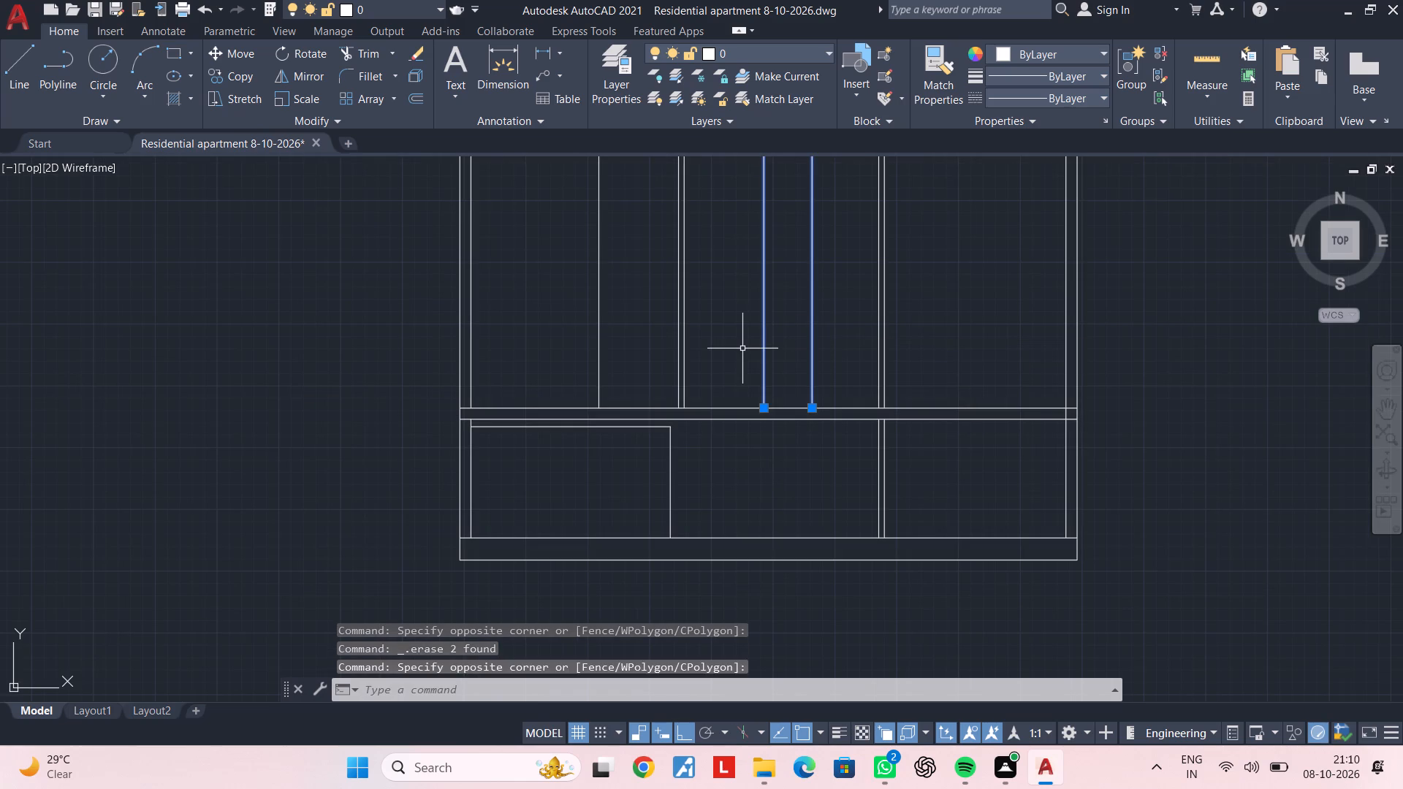
key("Delete")
key("Escape")
key("Escape")
key("Escape")
middle_click_drag(777, 451, 780, 444)
key("Escape")
key("Escape")
key("Escape")
key("Escape")
key("Escape")
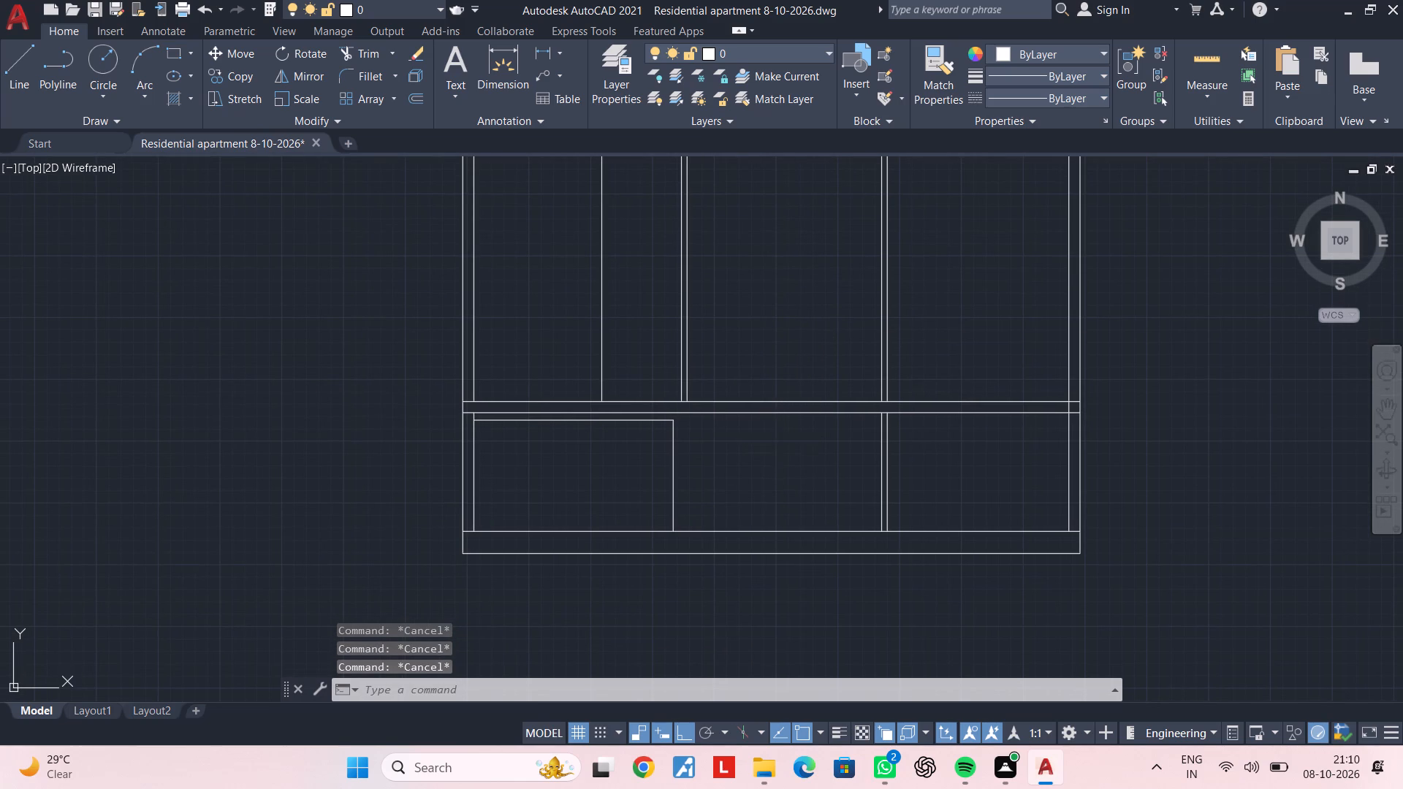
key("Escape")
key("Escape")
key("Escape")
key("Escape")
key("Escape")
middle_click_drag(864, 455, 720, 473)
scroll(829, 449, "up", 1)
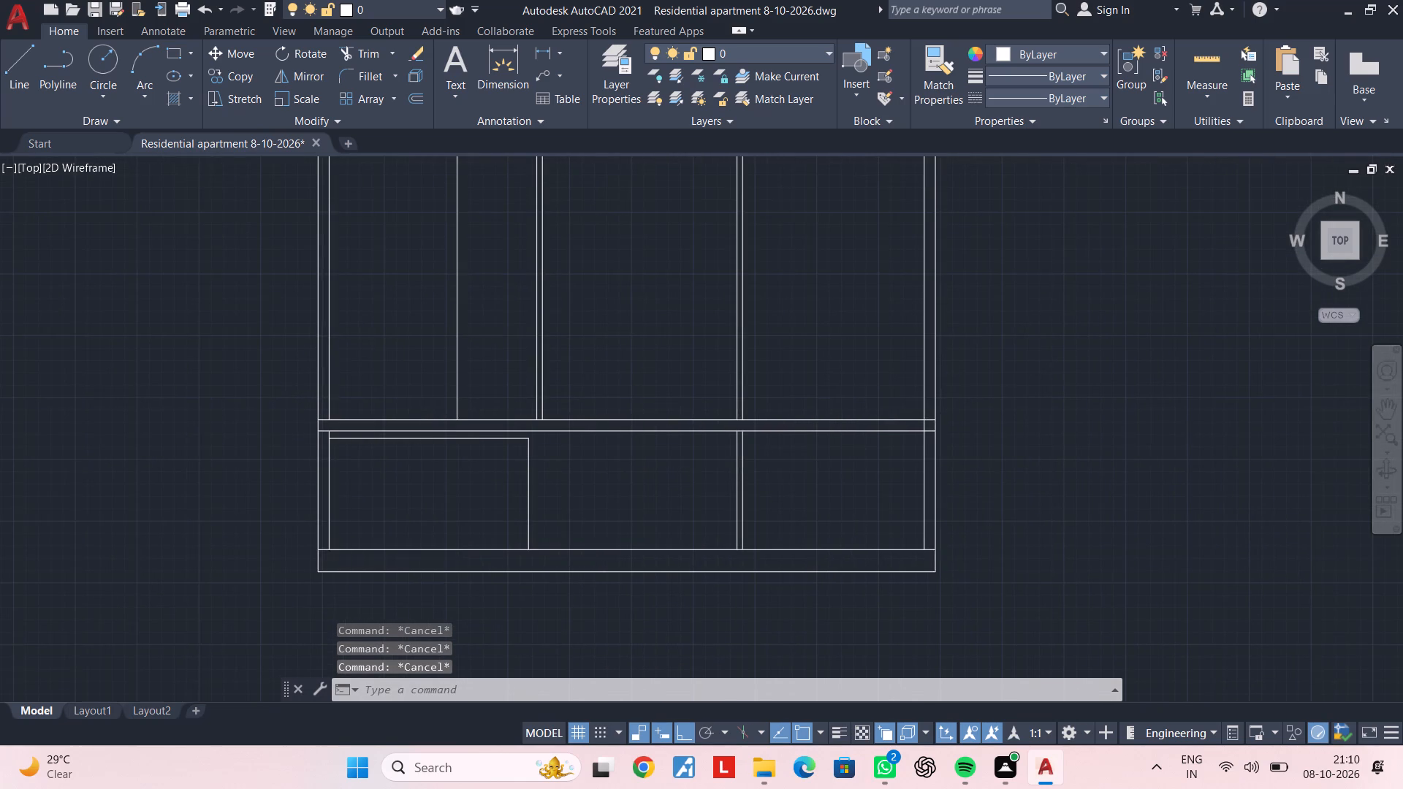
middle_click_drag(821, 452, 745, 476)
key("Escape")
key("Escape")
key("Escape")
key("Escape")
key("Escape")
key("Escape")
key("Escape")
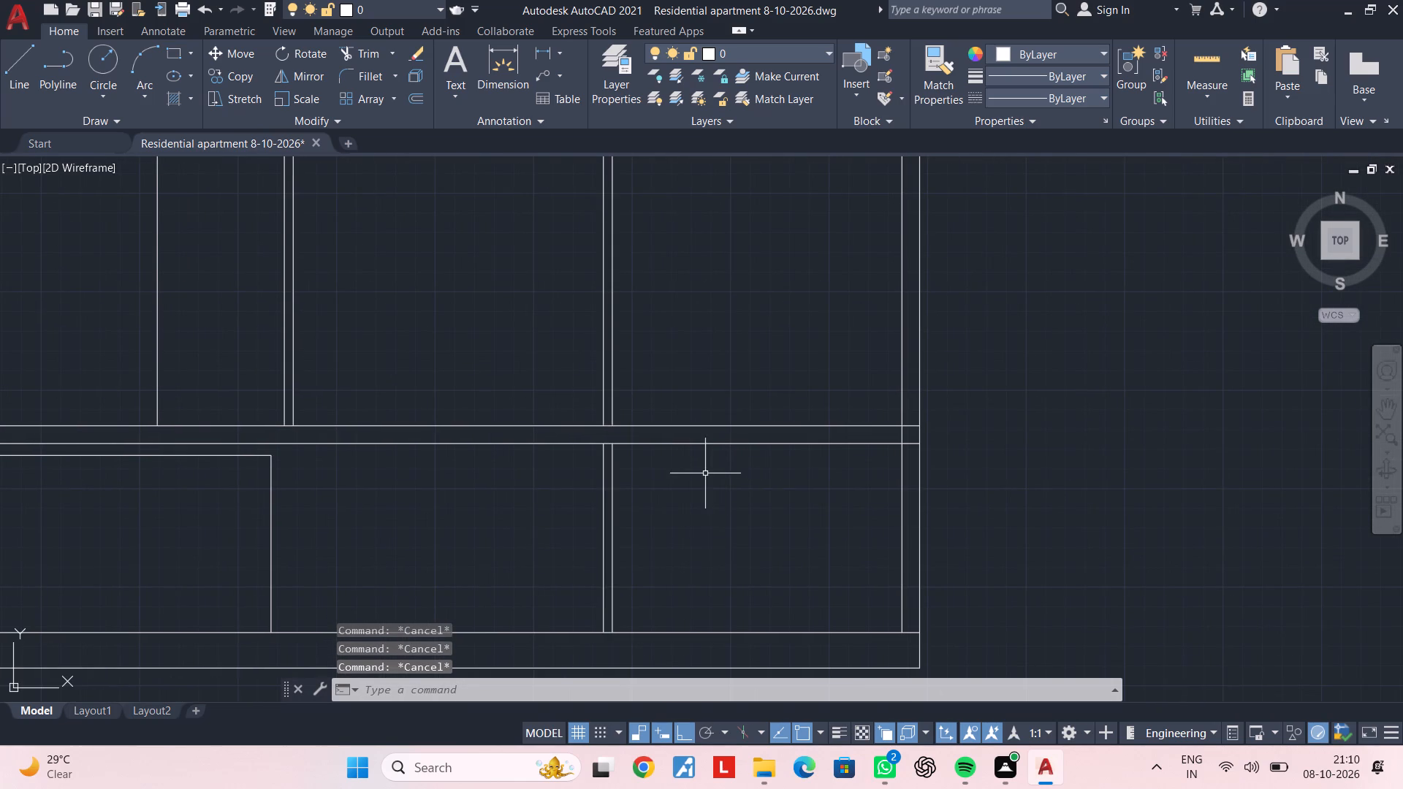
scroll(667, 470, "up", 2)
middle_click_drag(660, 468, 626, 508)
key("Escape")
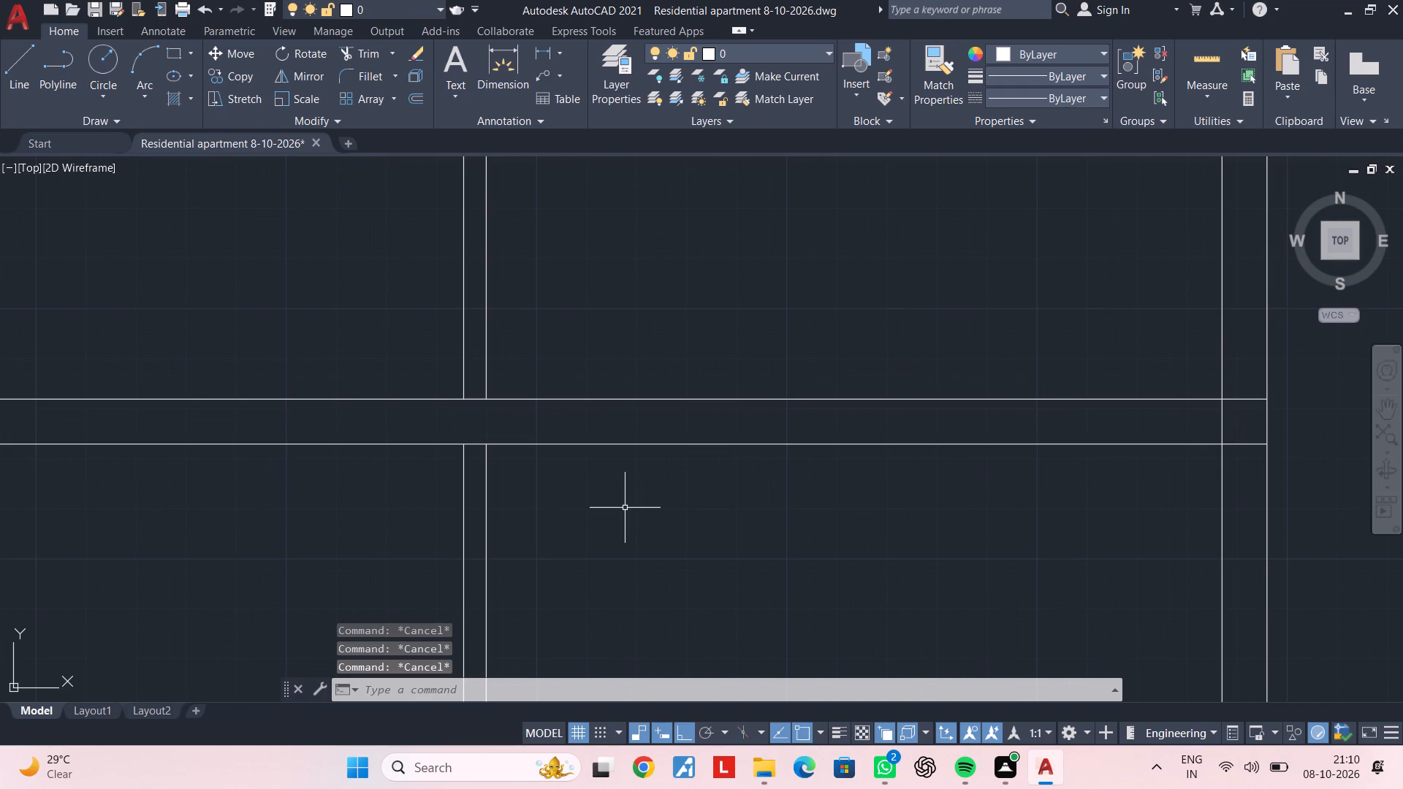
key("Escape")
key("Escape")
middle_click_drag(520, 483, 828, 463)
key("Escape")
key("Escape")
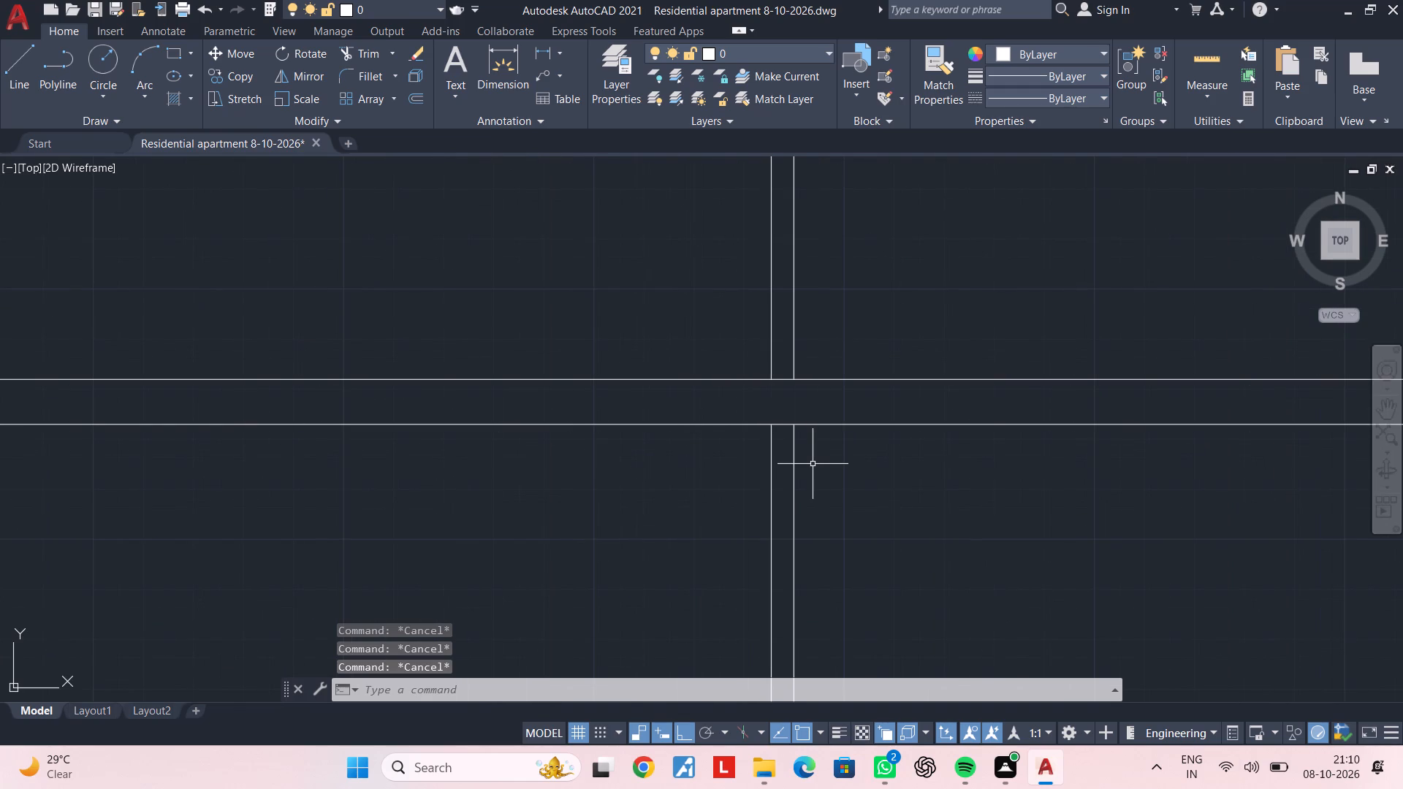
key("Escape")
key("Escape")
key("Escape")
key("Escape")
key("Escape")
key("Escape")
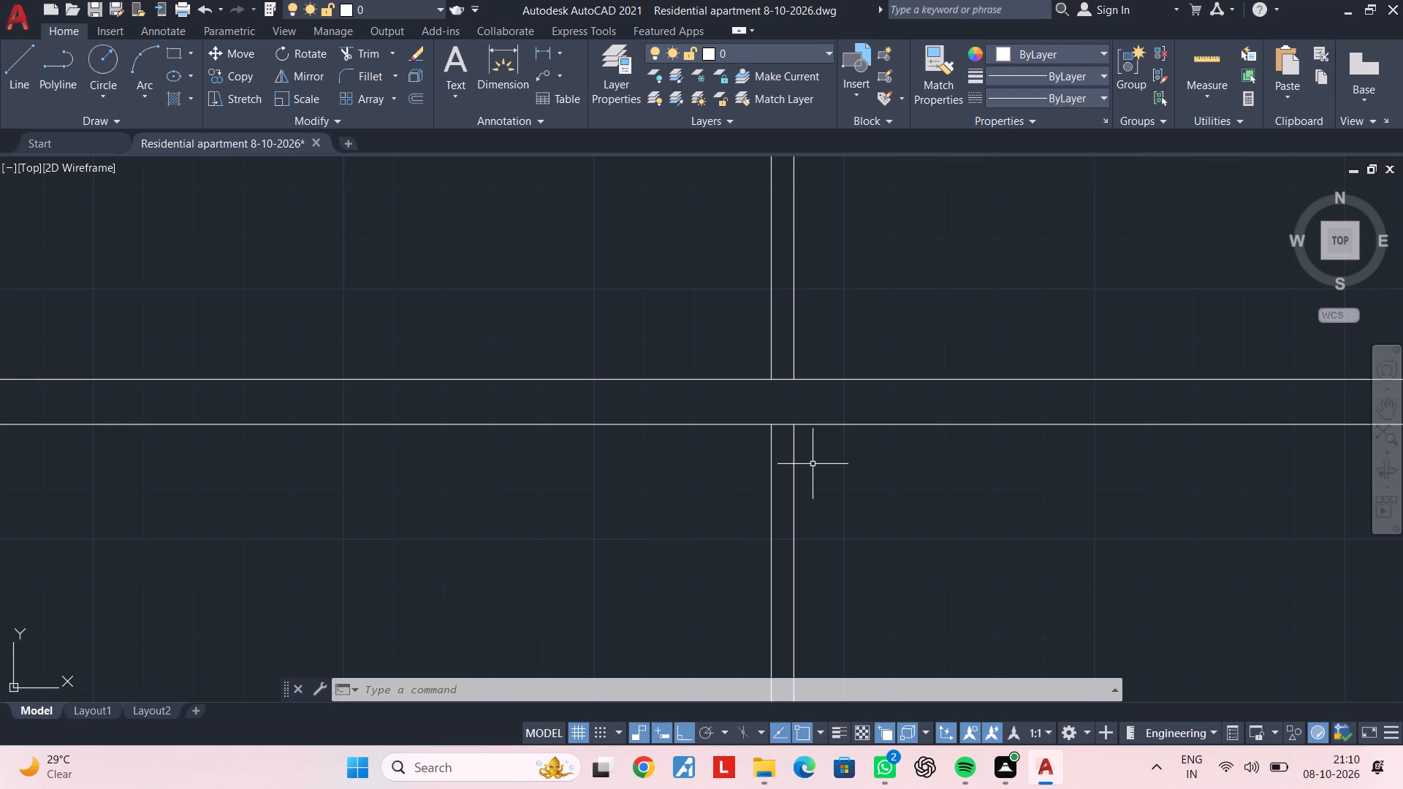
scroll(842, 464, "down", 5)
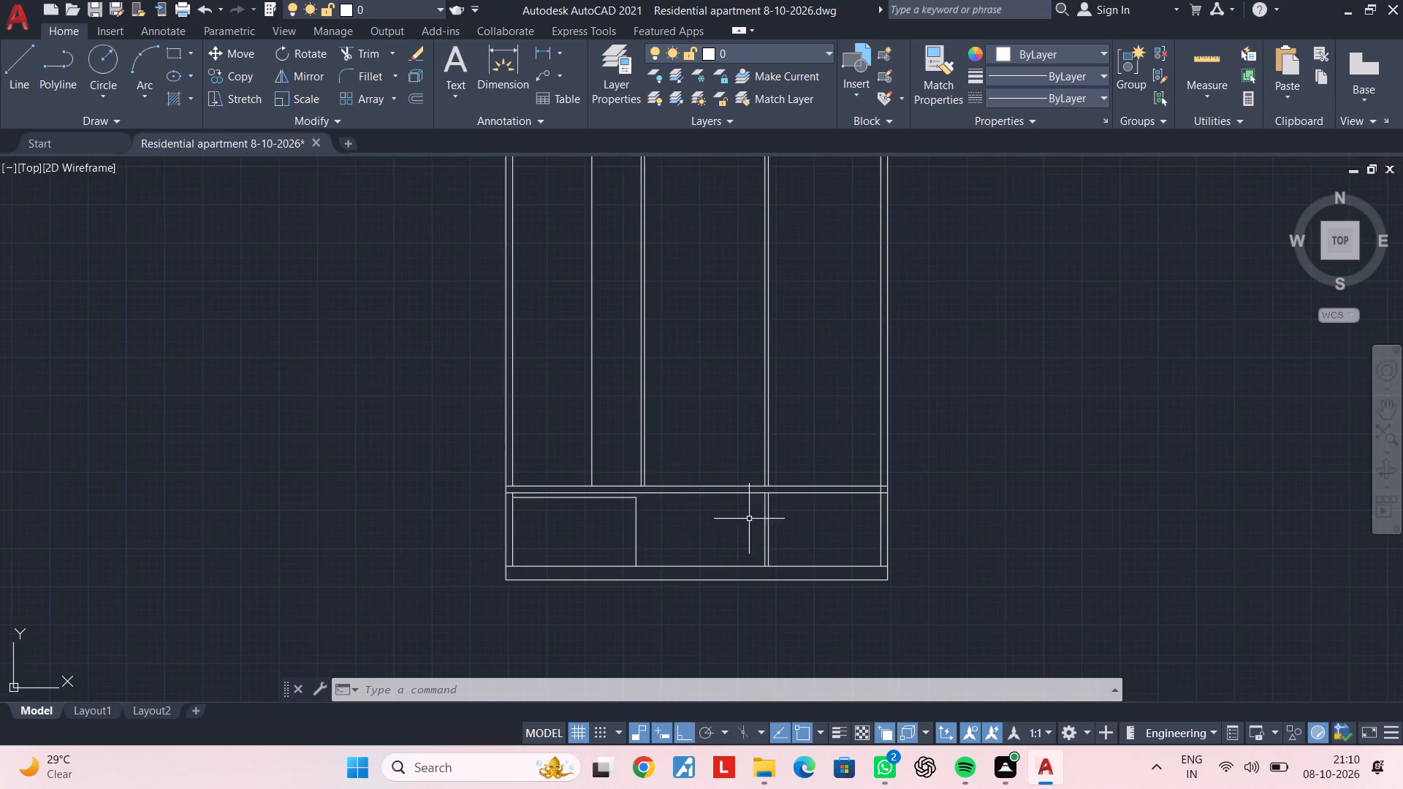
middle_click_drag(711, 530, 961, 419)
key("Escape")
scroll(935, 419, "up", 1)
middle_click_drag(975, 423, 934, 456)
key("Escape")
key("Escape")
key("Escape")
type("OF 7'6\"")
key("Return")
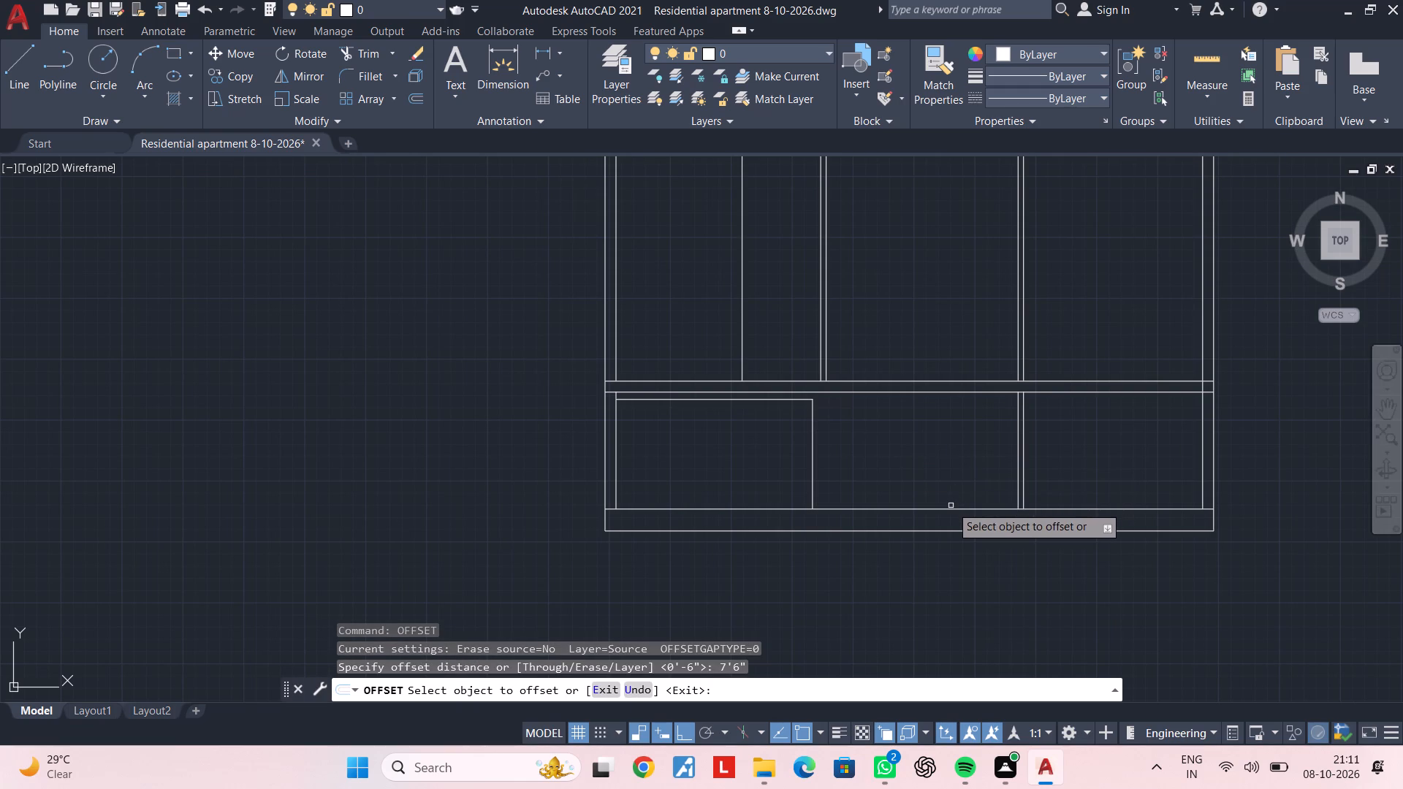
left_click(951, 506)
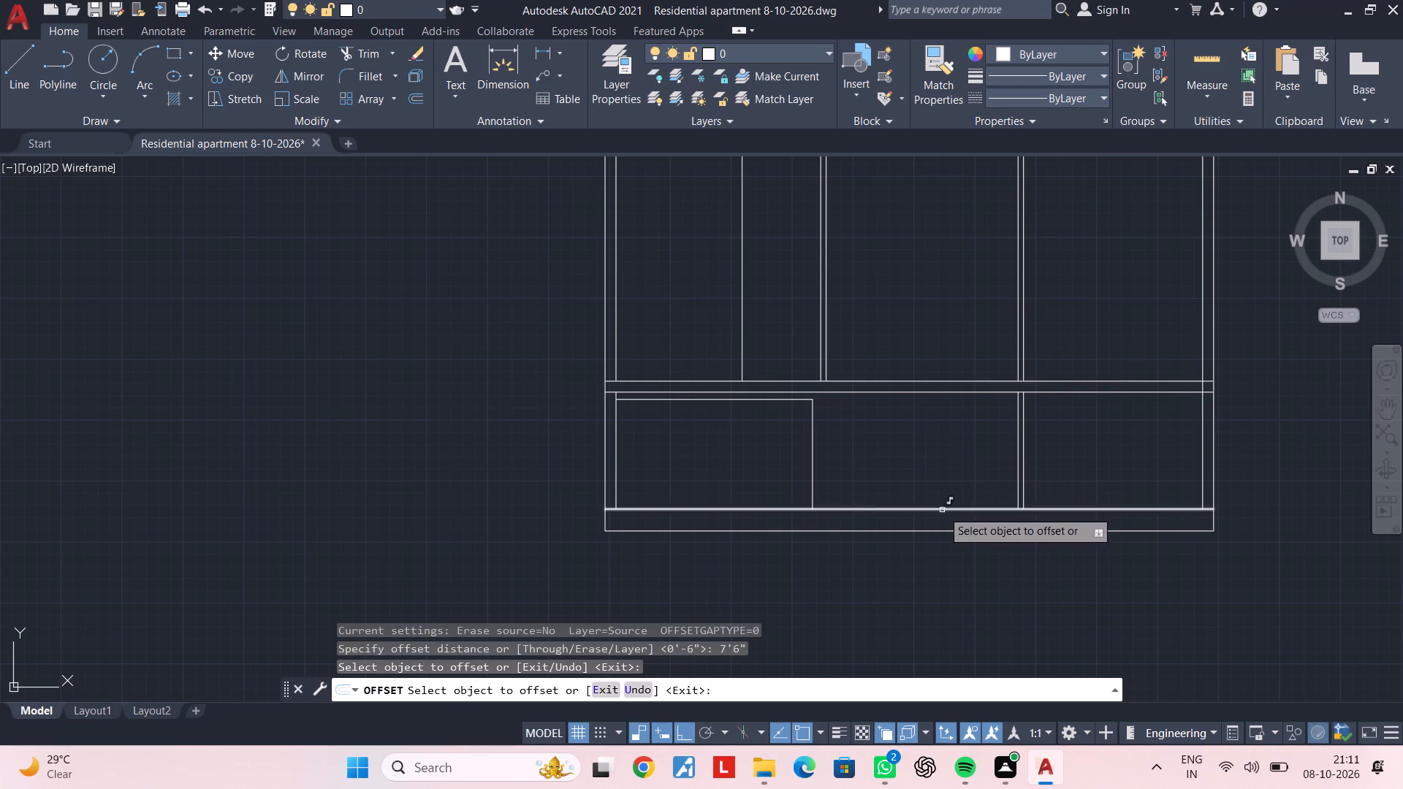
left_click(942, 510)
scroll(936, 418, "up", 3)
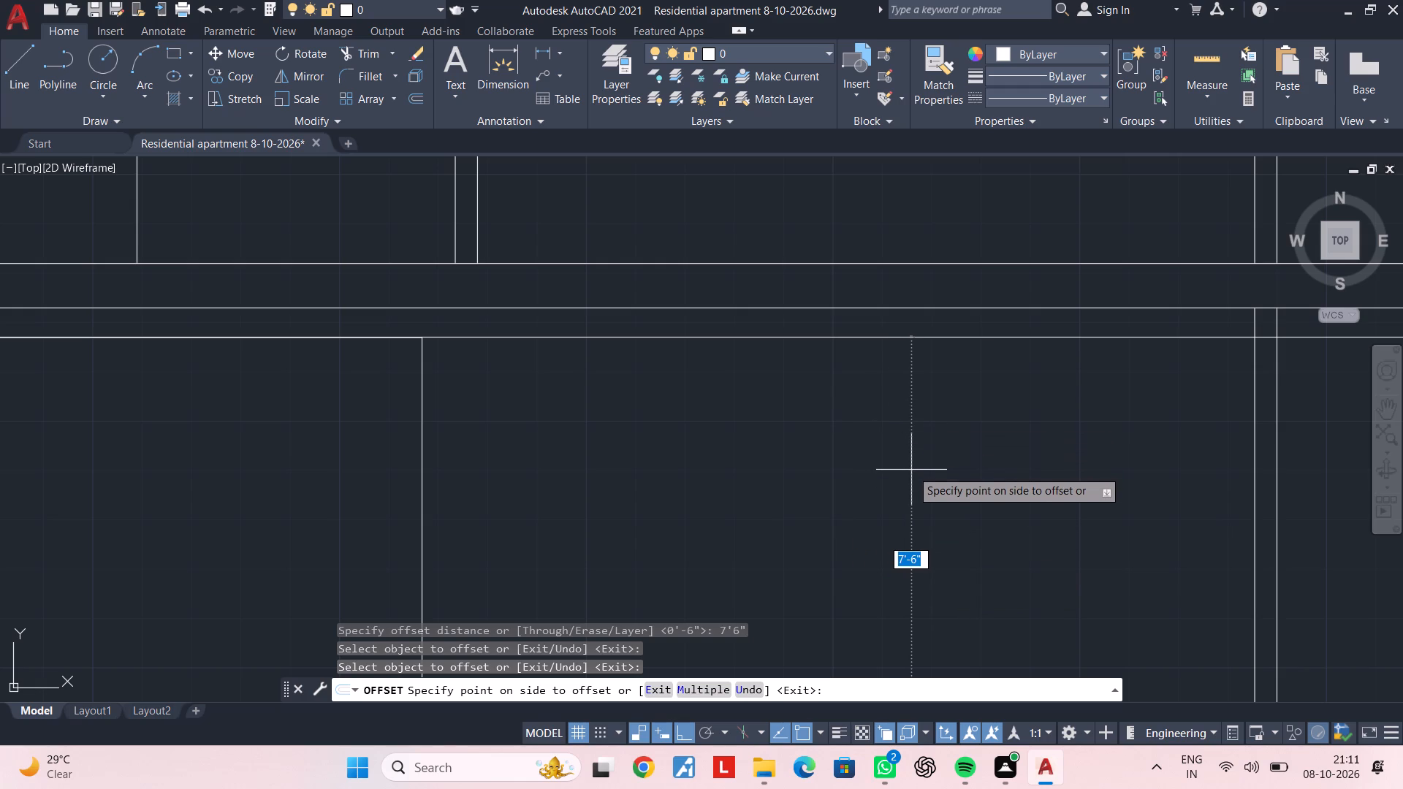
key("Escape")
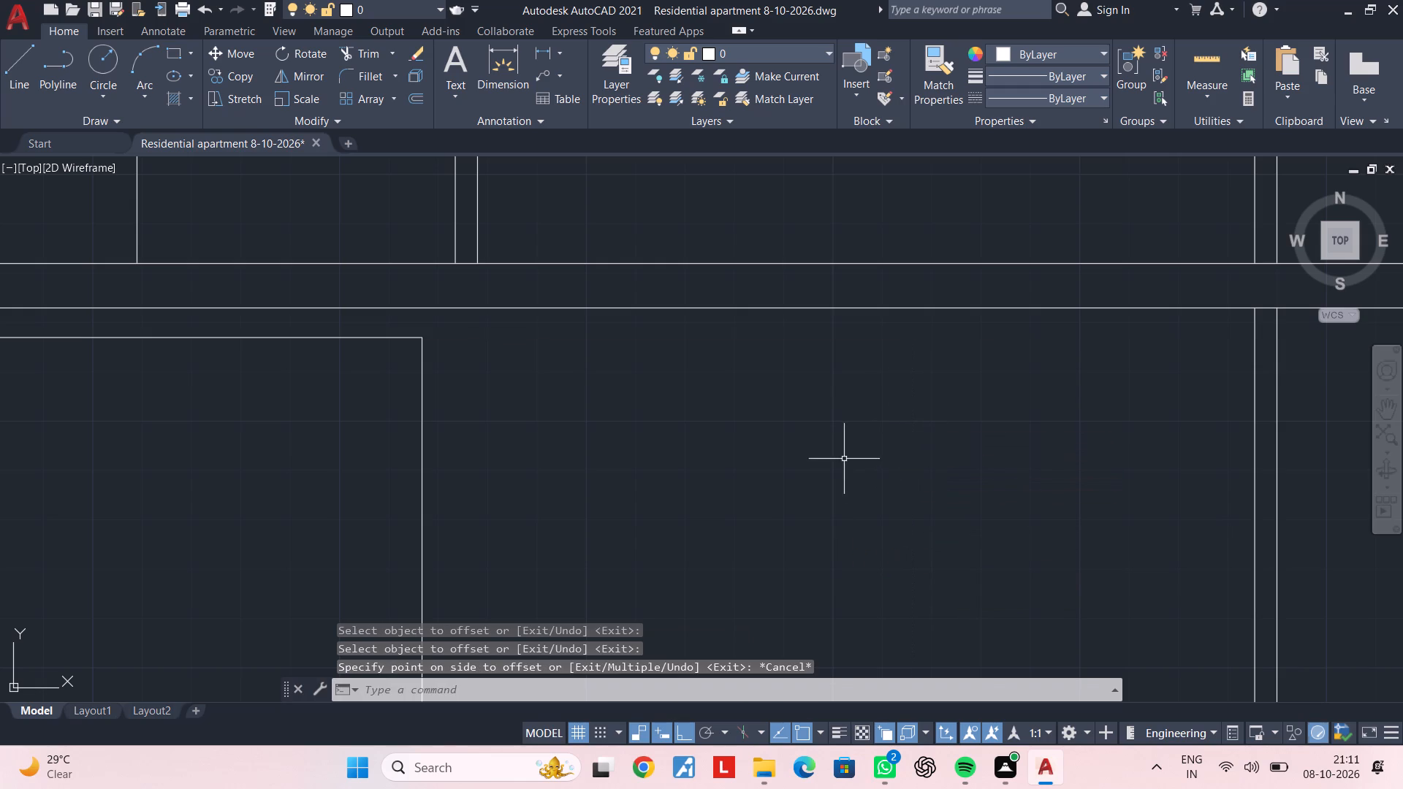
Extend the 6" offset line below the slab across the interior wall to the right wall's inner line.
scroll(844, 459, "down", 3)
middle_click_drag(844, 459, 821, 478)
key("Escape")
scroll(702, 446, "up", 3)
key("Escape")
type("EX")
key("space")
scroll(694, 460, "down", 2)
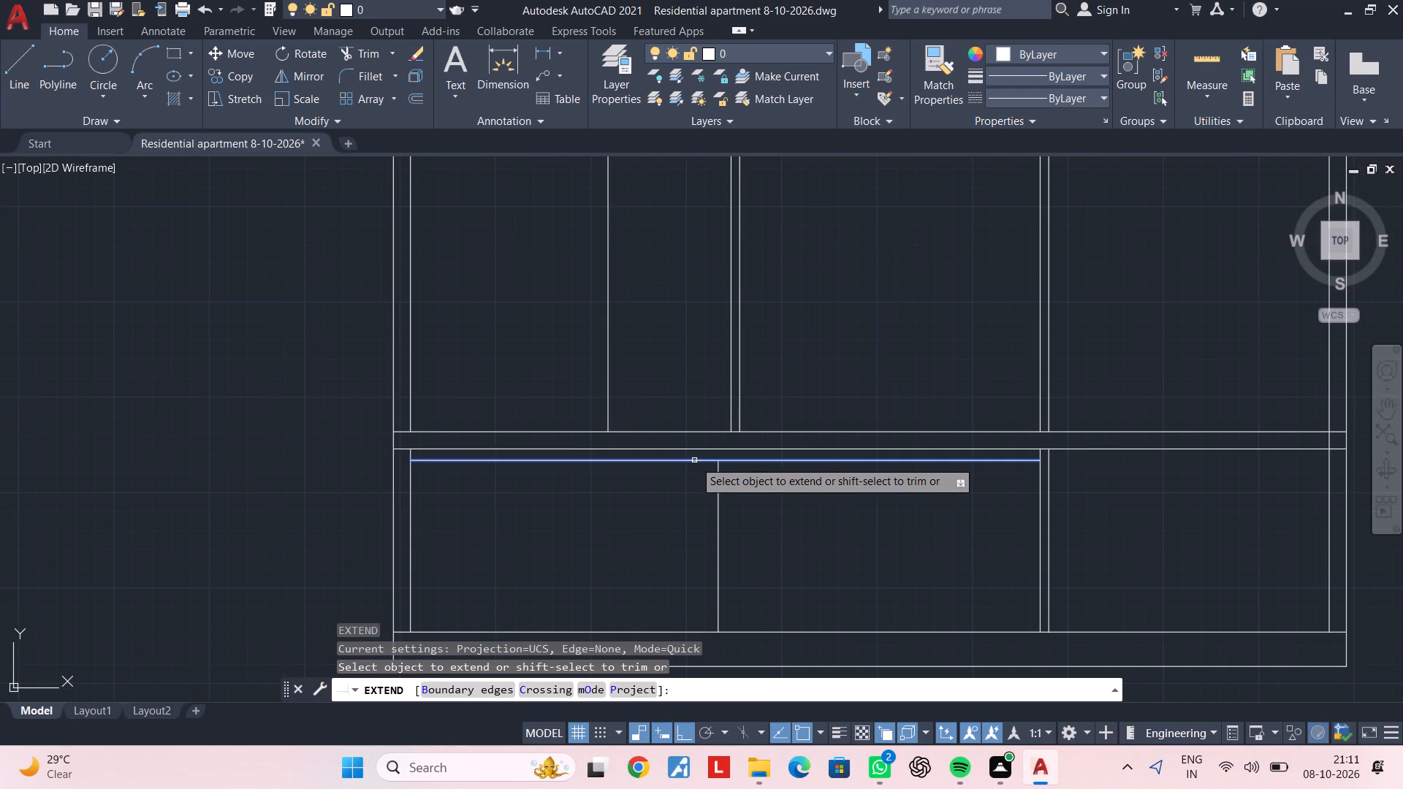
left_click(694, 460)
left_click(921, 460)
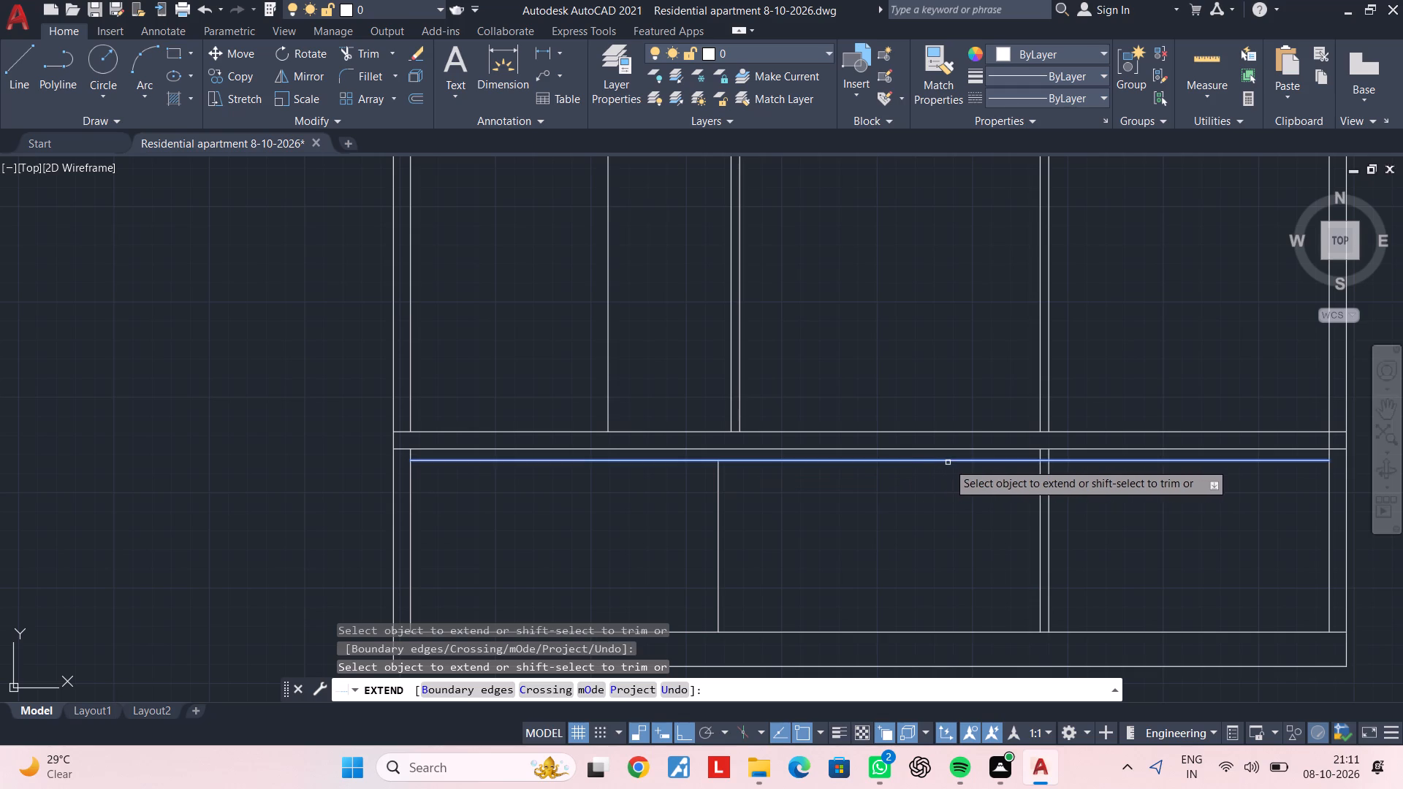
left_click(956, 462)
middle_click_drag(903, 522, 777, 531)
key("Escape")
key("Escape")
scroll(940, 465, "up", 2)
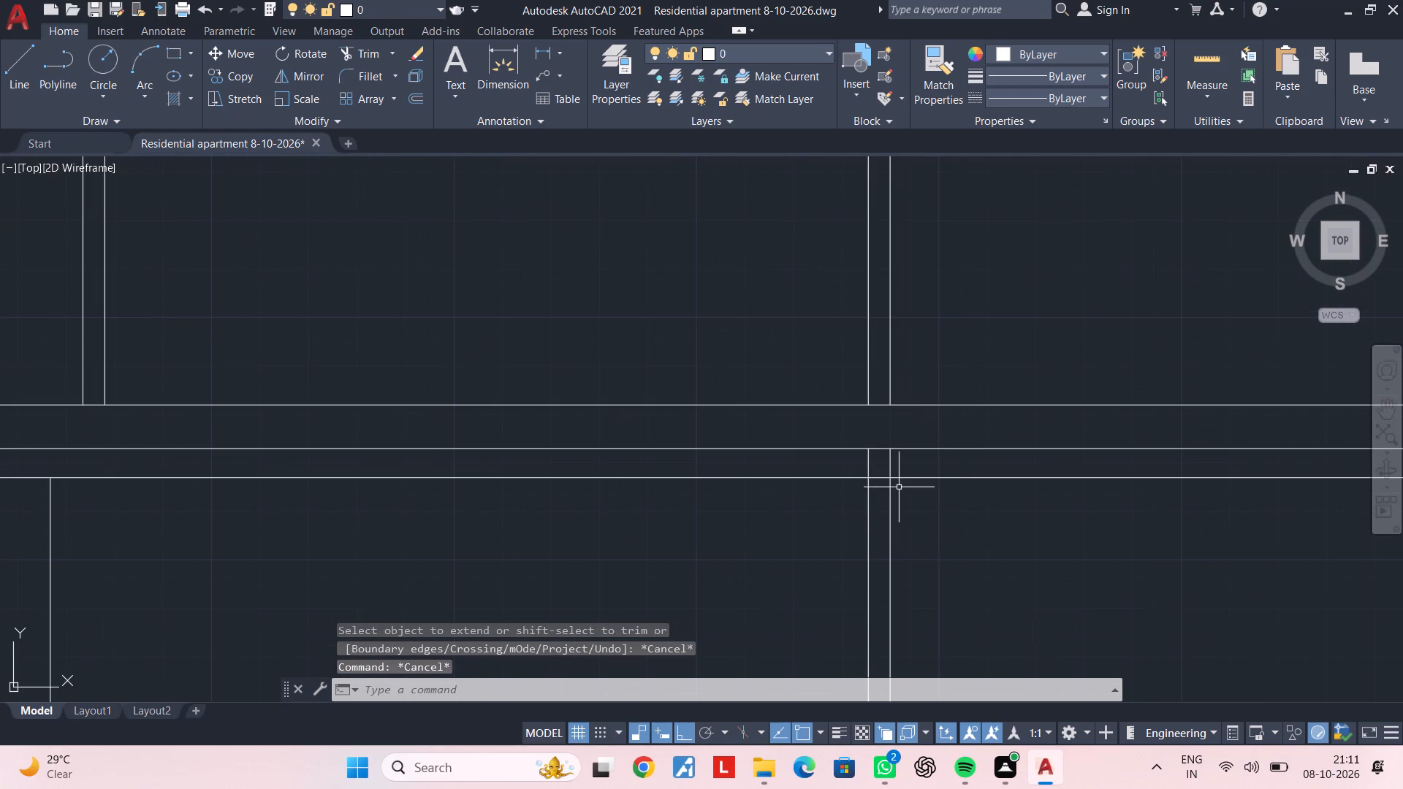
key("Escape")
key("Escape")
key("Escape")
key("Escape")
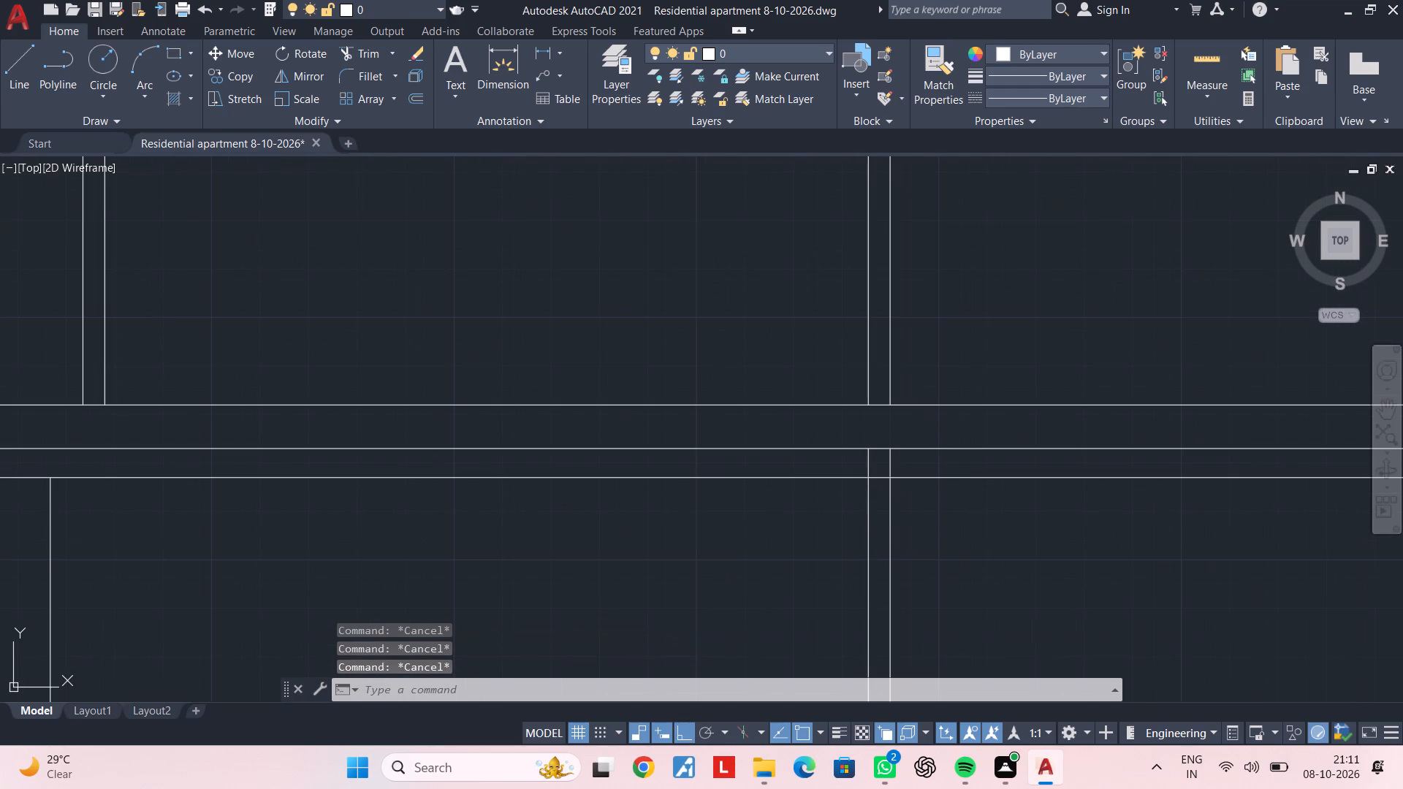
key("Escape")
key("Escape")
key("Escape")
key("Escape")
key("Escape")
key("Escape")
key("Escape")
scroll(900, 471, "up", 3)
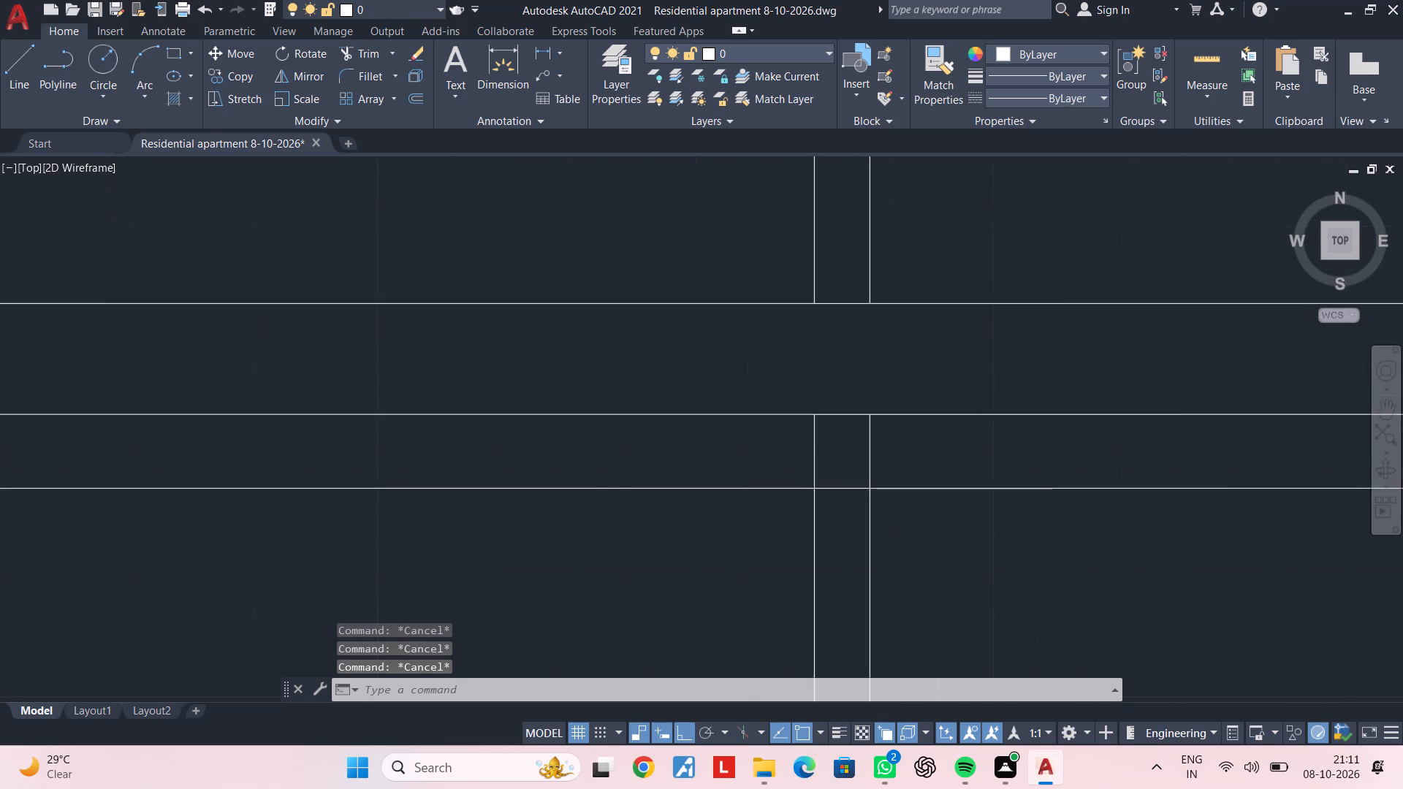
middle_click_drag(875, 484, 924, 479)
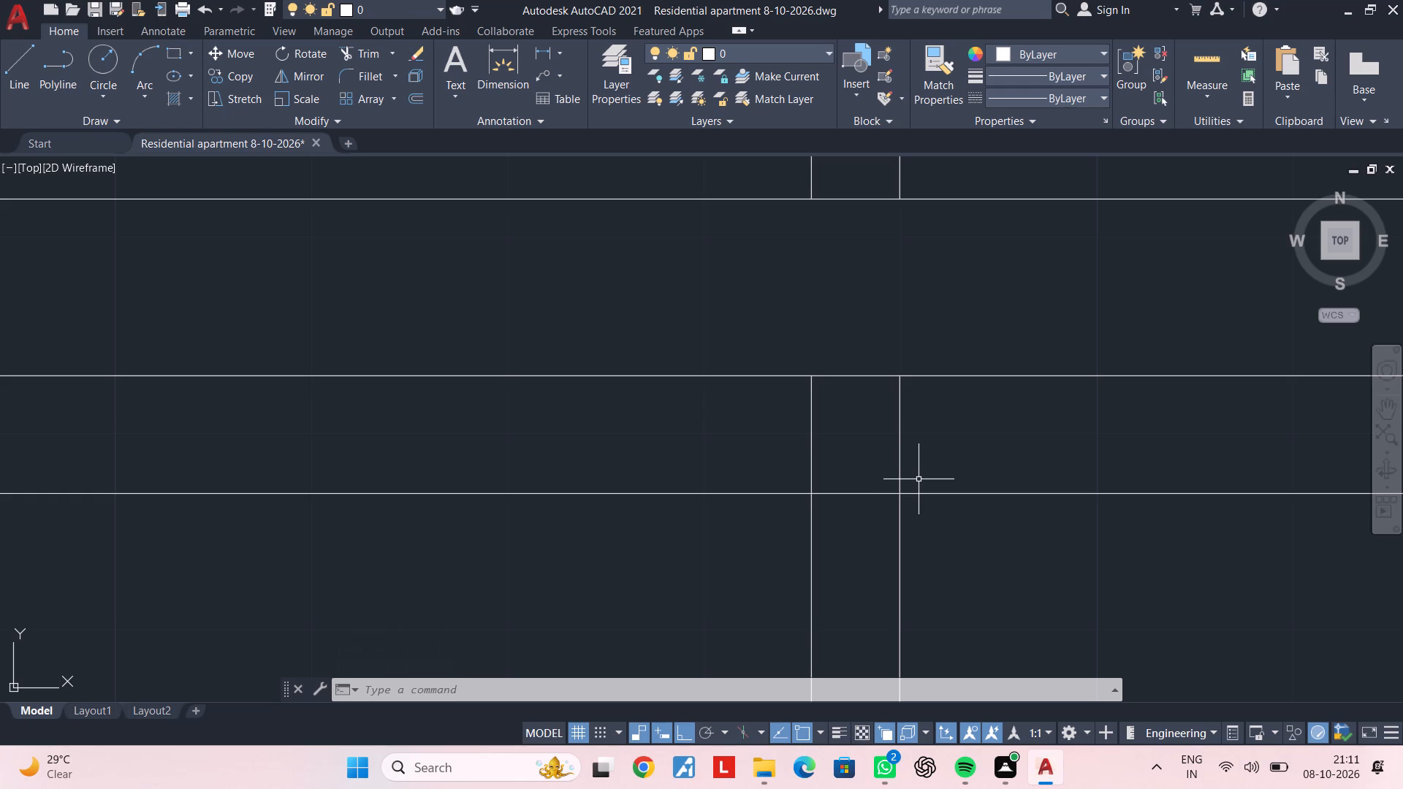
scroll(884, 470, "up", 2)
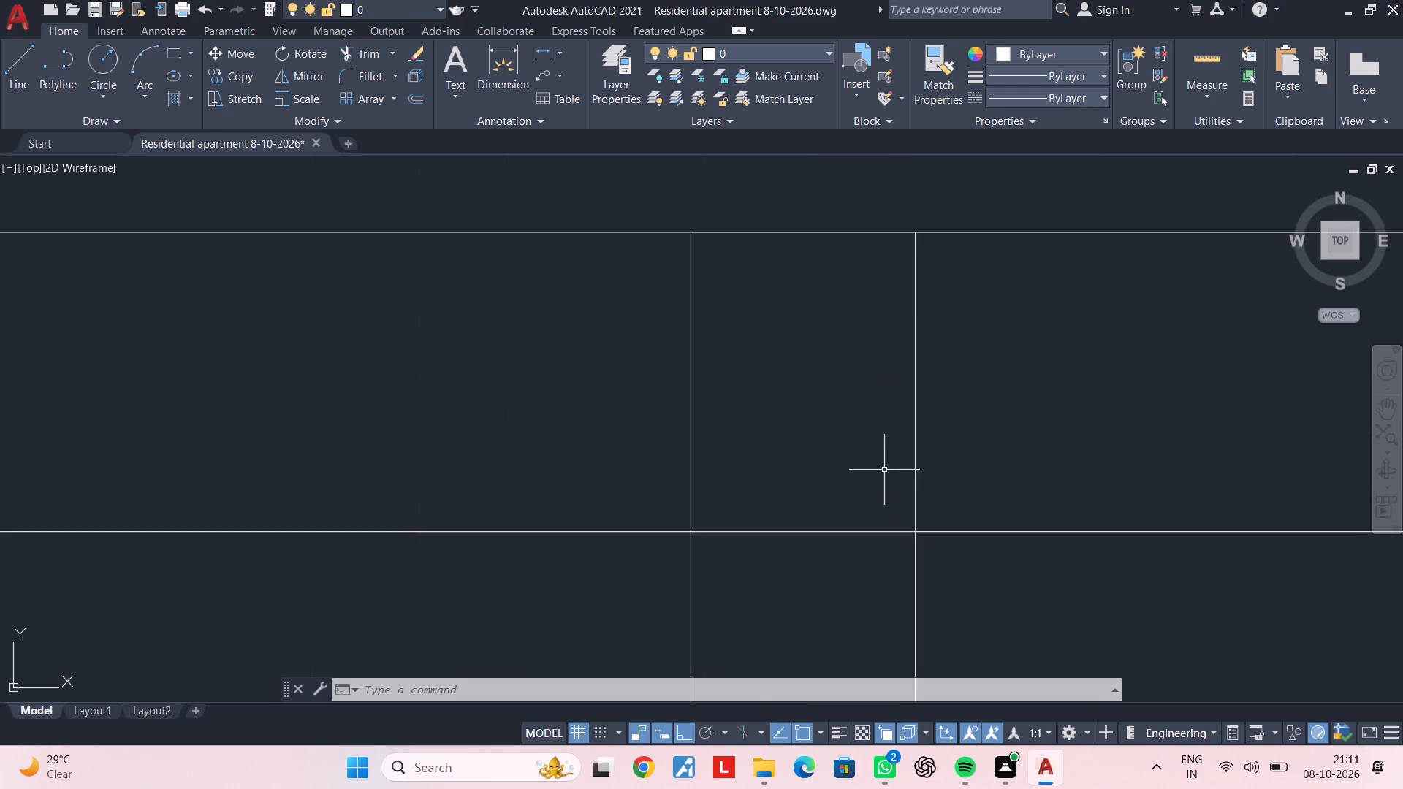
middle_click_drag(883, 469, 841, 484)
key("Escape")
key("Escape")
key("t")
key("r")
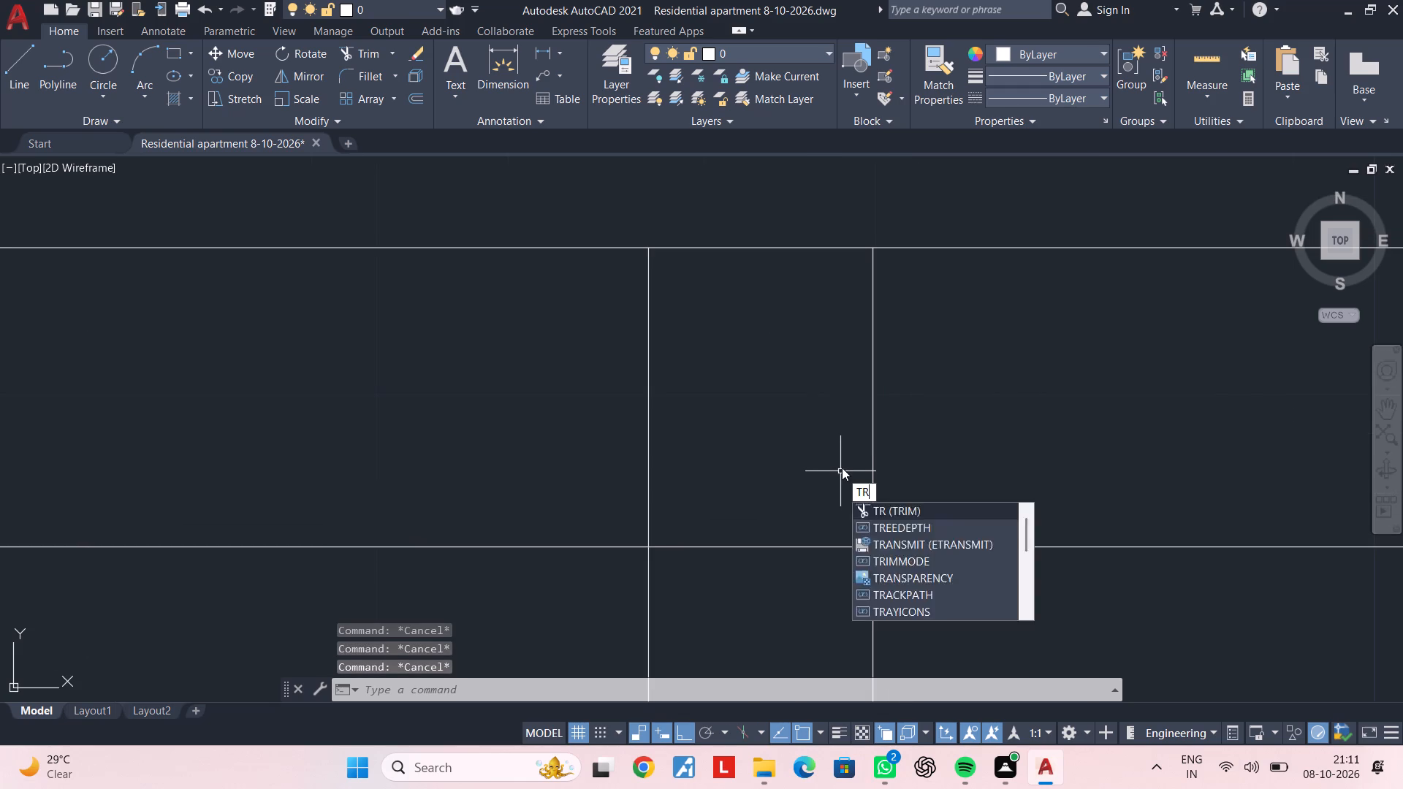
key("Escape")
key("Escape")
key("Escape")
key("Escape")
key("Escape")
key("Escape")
Offset the right line of the interior wall below the slab 3" outward to the right.
type("OF")
key("space")
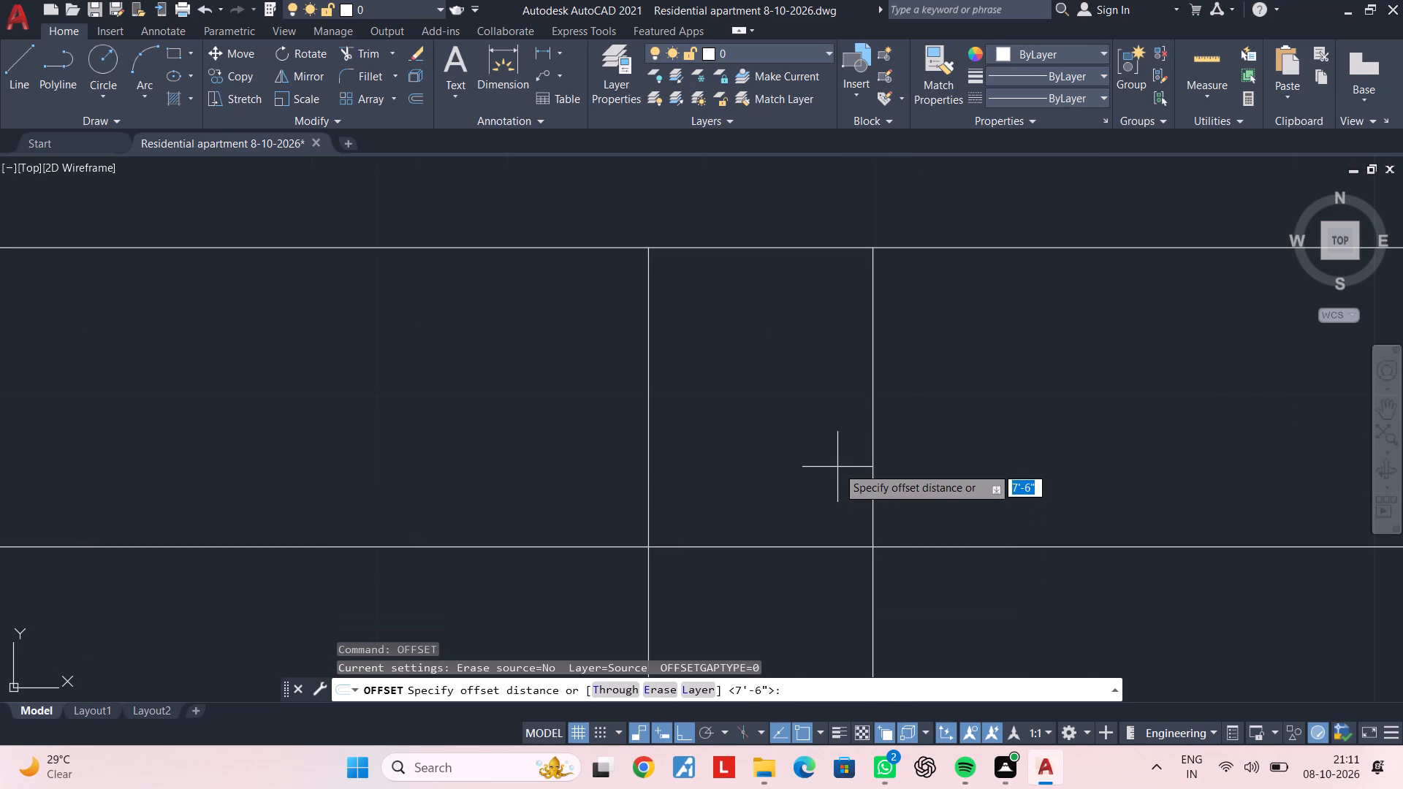
type("3\"")
key("Return")
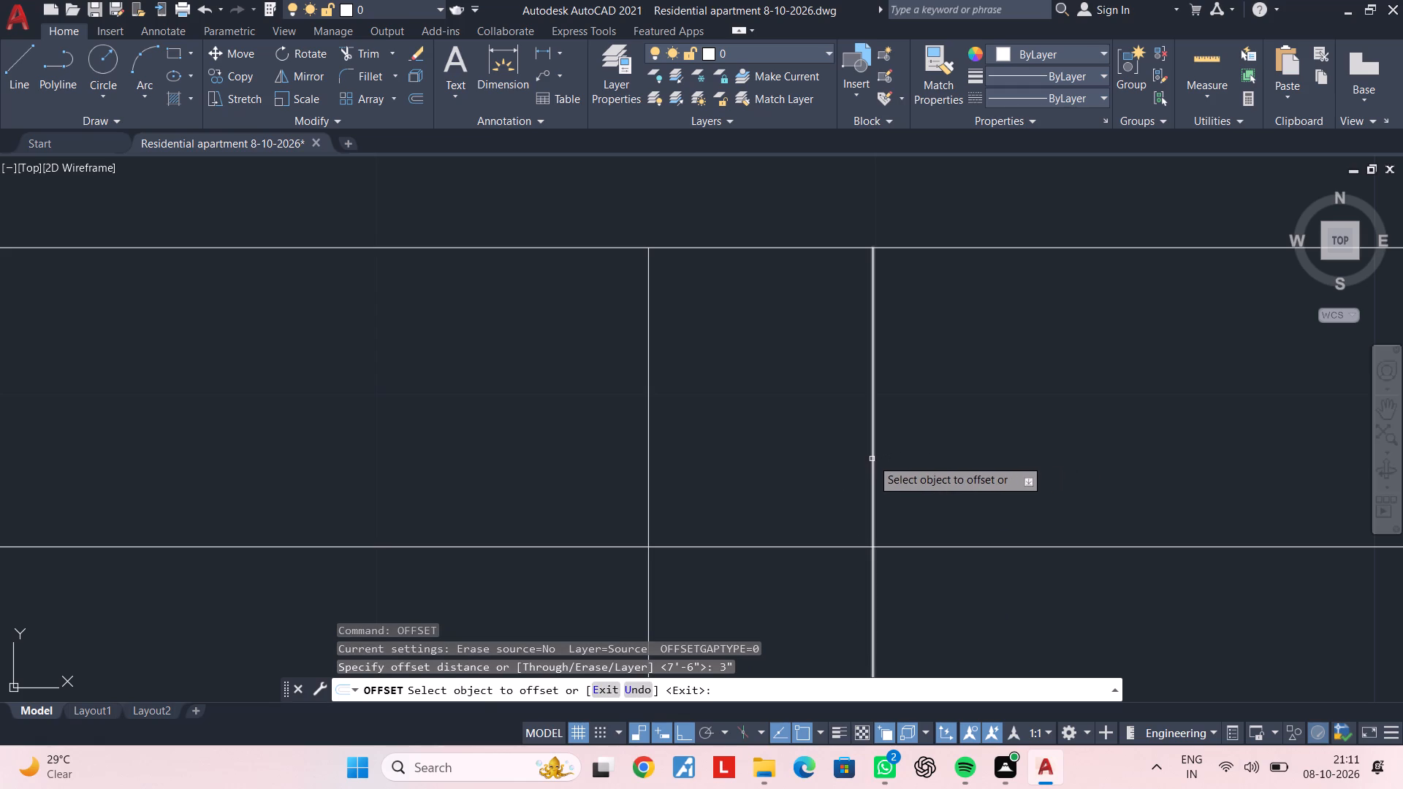
left_click(872, 459)
left_click(1079, 458)
key("Escape")
key("Escape")
key("Escape")
Trim the interior wall's original right line between the slab underside and the 6" offset line below it.
type("TR")
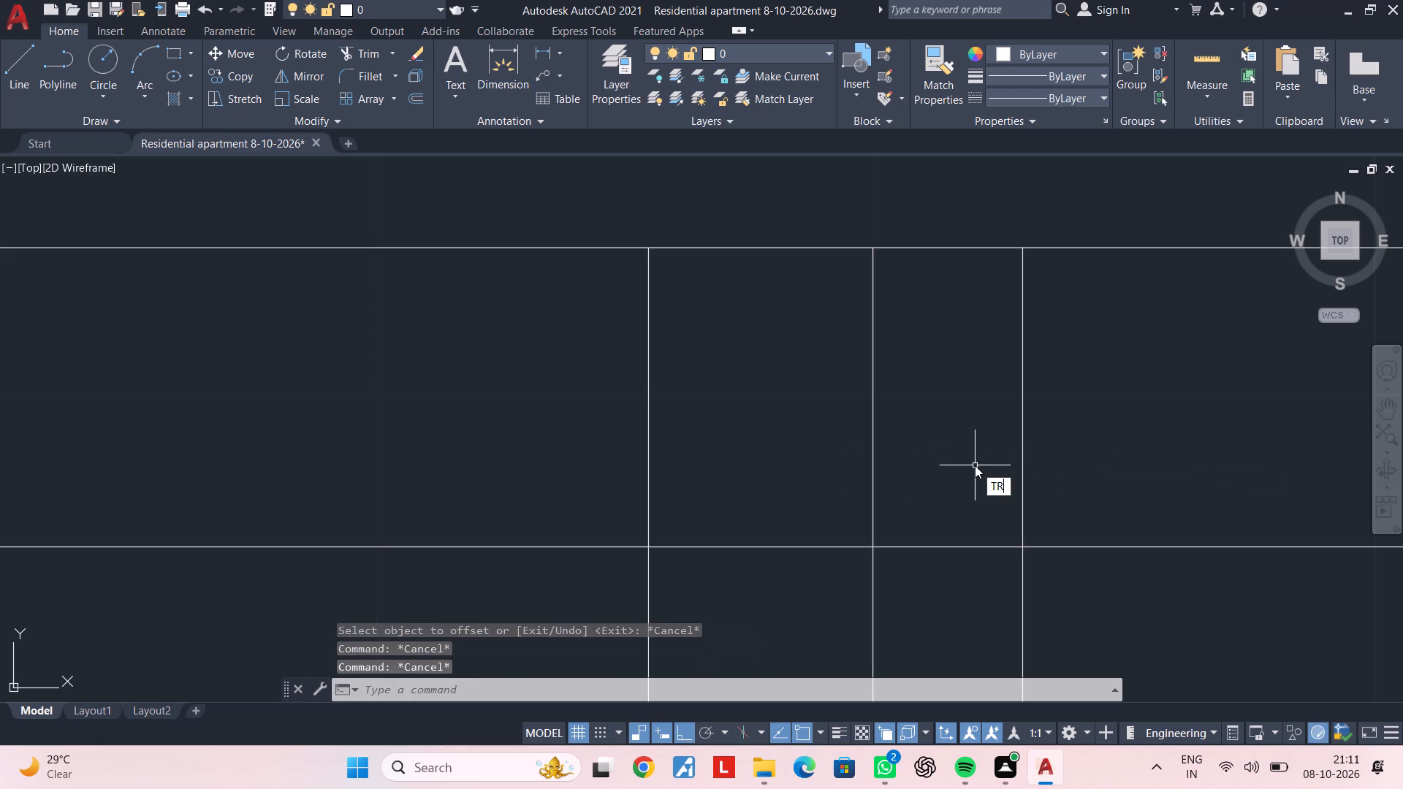
key("space")
left_click(975, 465)
left_click(840, 468)
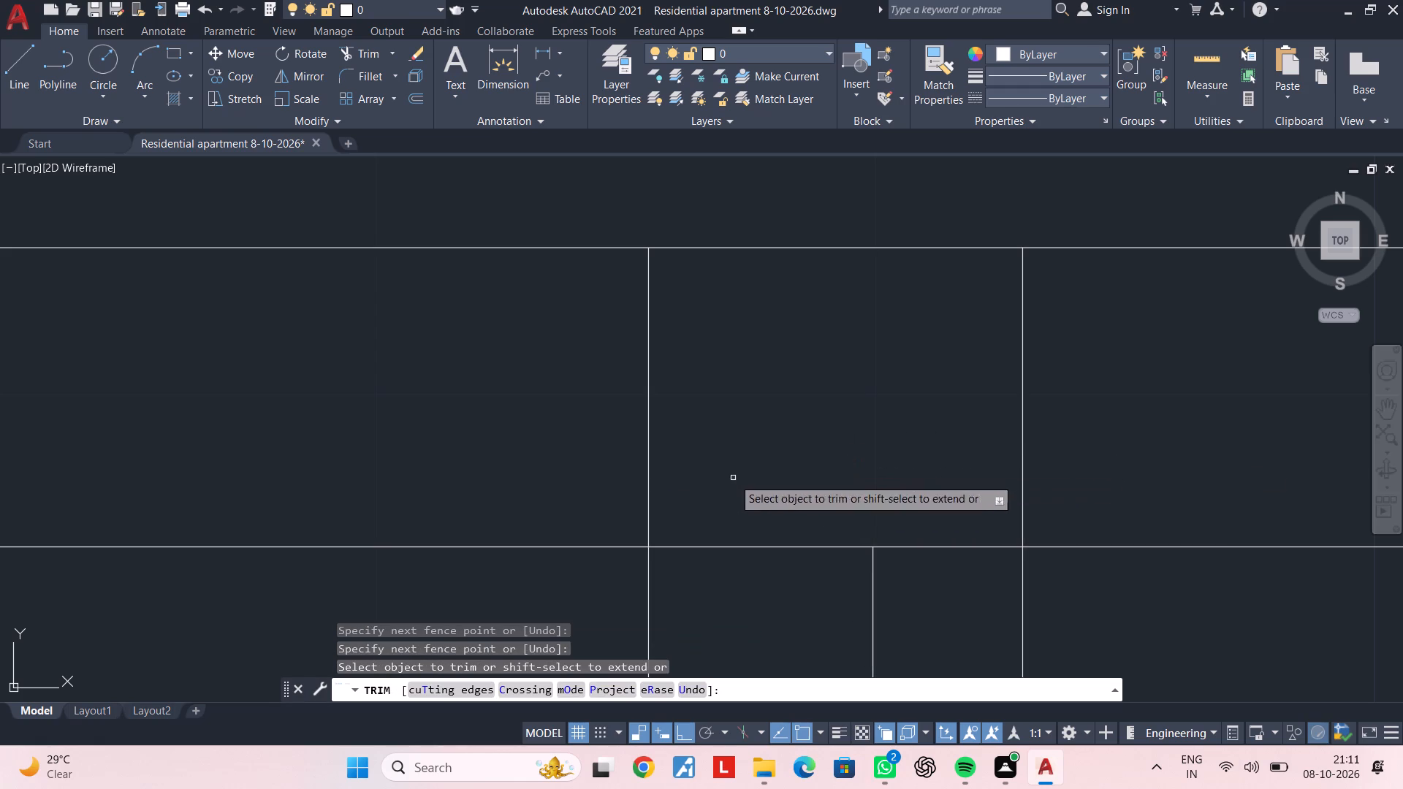
middle_click_drag(731, 483, 823, 483)
key("Escape")
key("Escape")
key("Escape")
key("Escape")
key("Escape")
key("Escape")
key("Escape")
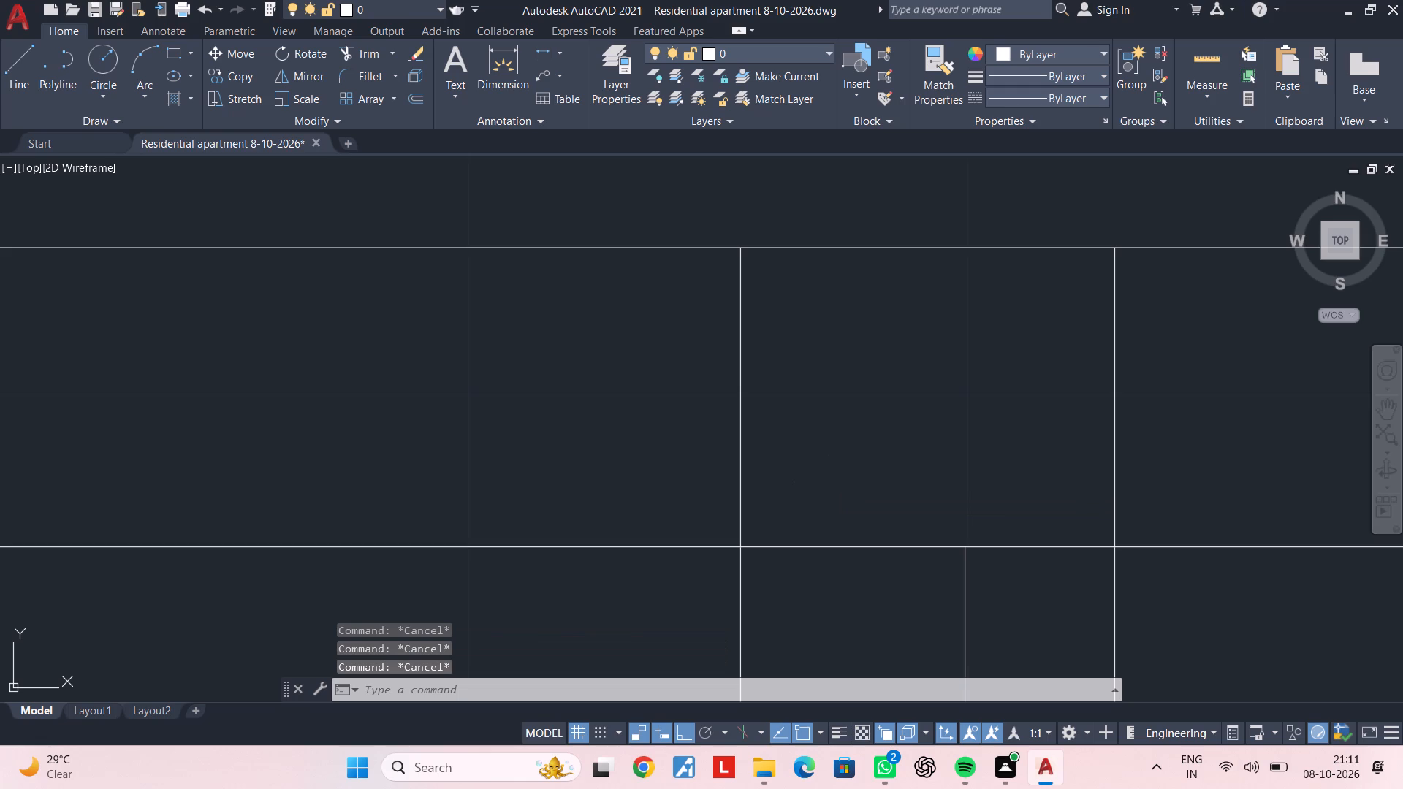
key("Escape")
key("Escape")
key("Escape")
Offset the left line of the interior wall below the slab 6" outward to the left.
type("OF")
key("space")
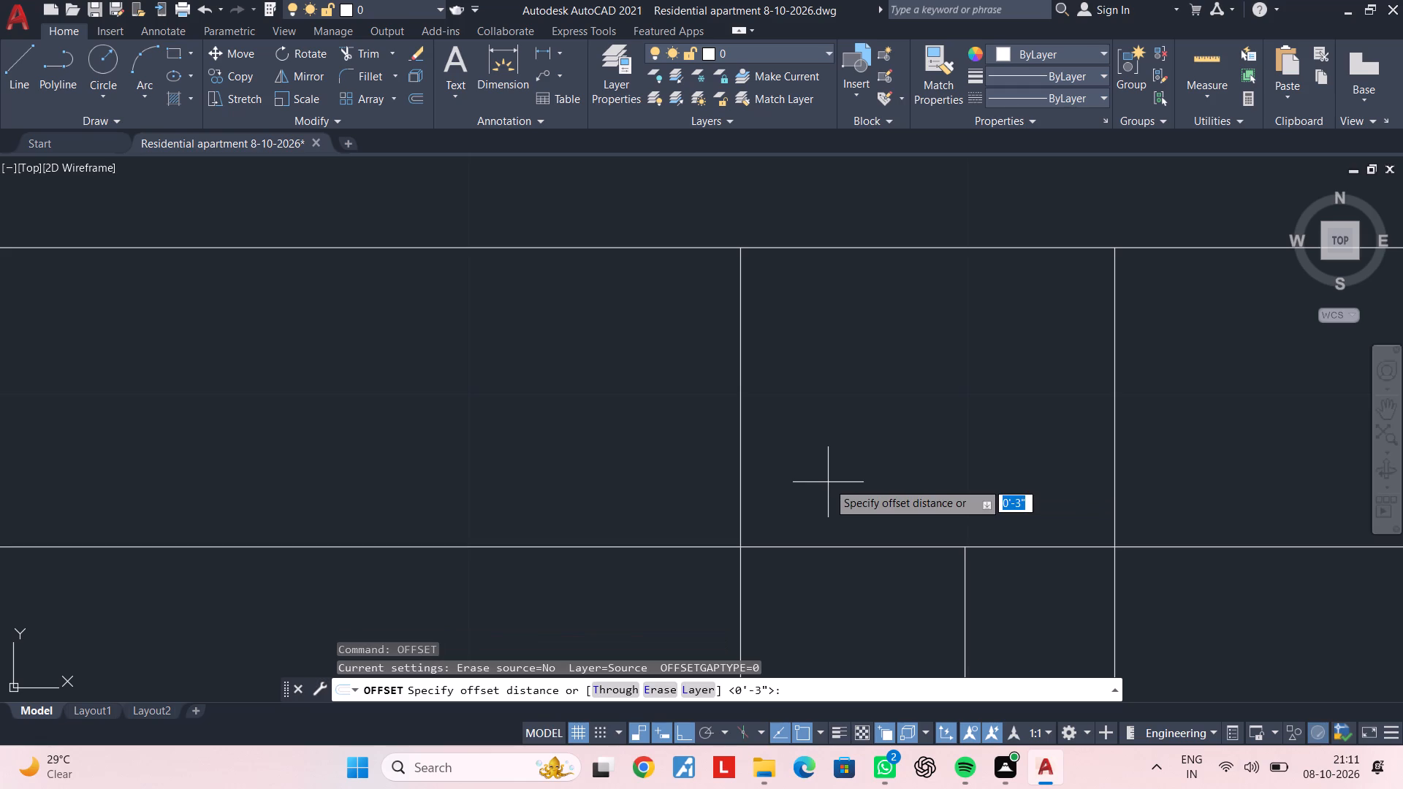
type("6\"")
key("Return")
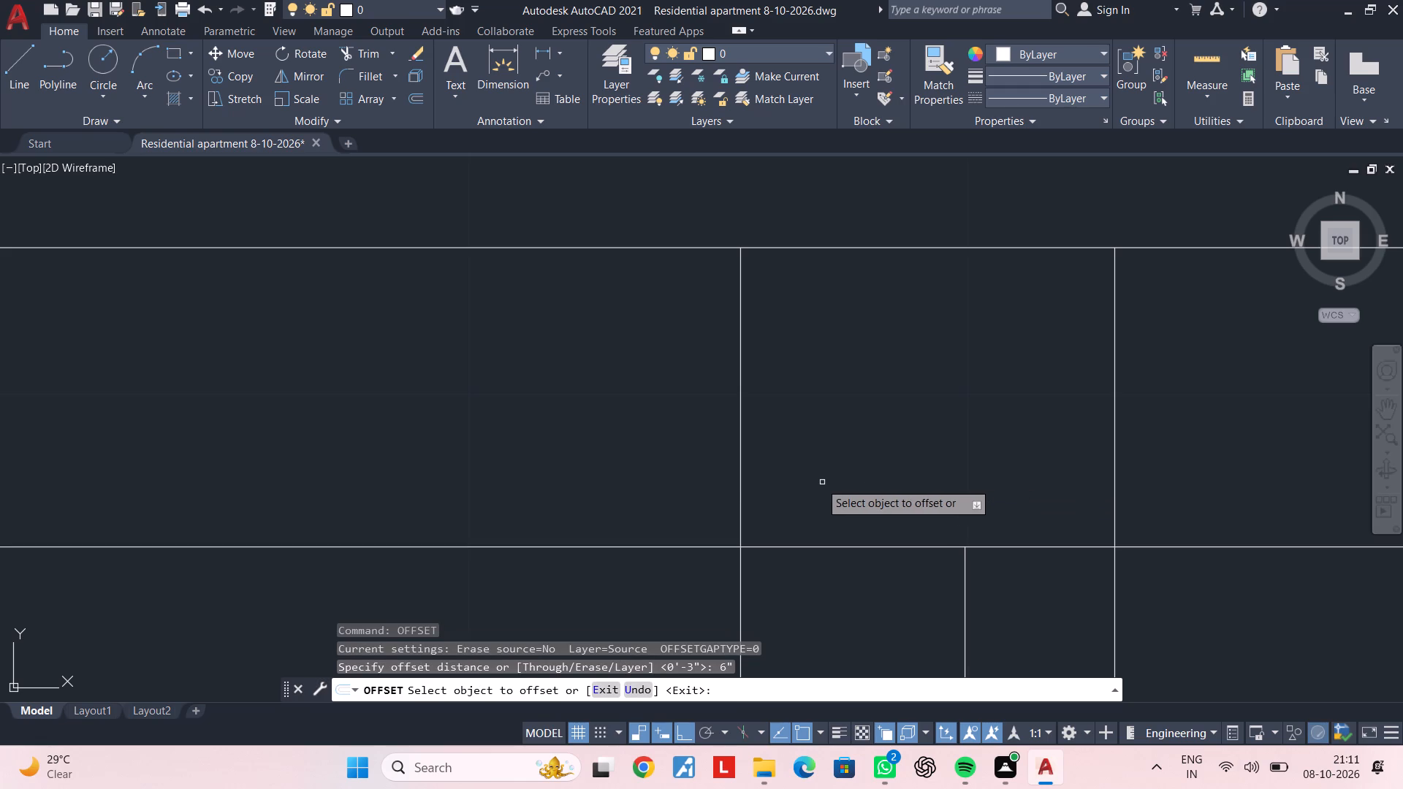
left_click(738, 488)
left_click(648, 489)
scroll(671, 497, "down", 3)
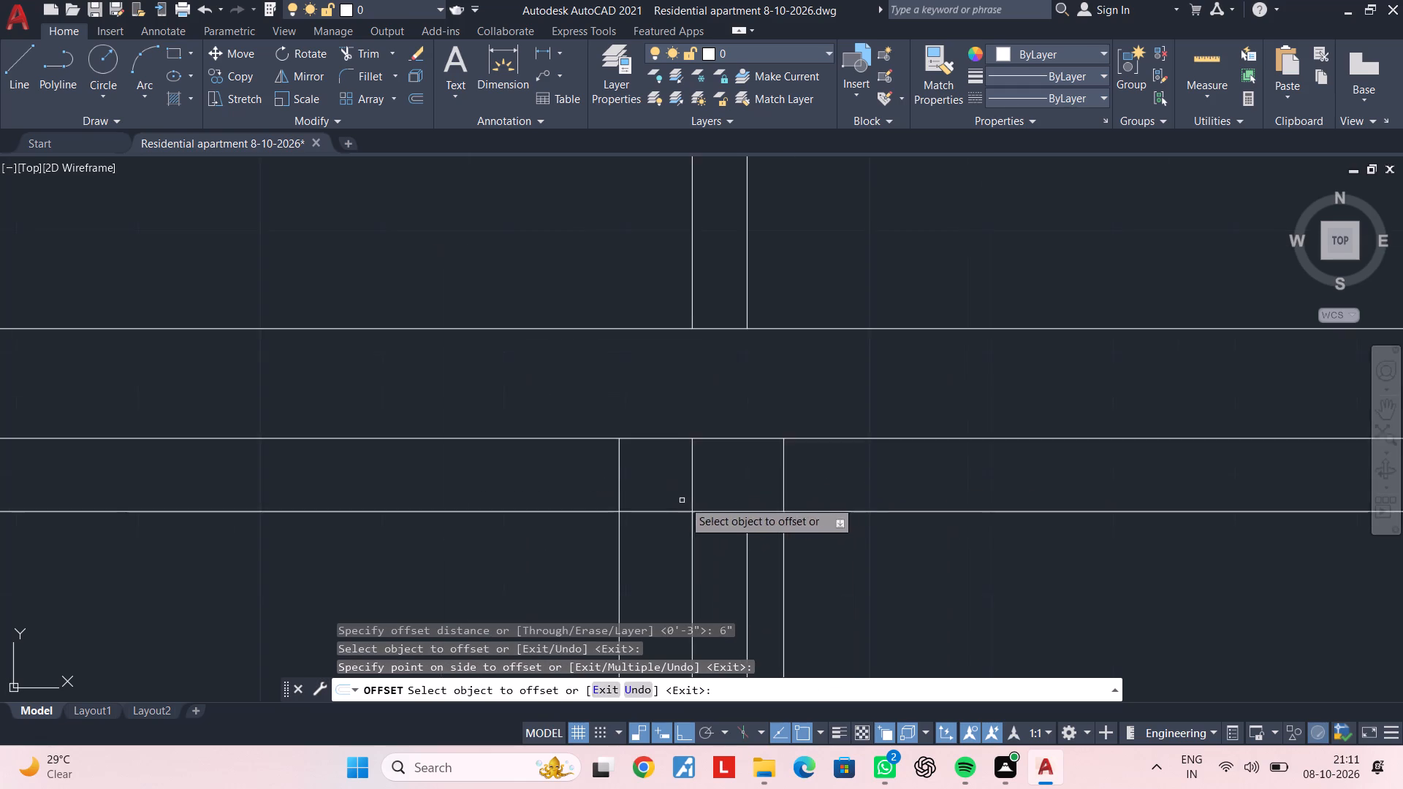
middle_click_drag(726, 486, 789, 446)
key("Escape")
key("Escape")
Trim the wall's left line within the beam depth and the new left offset line below the beam bottom.
type("TR")
key("space")
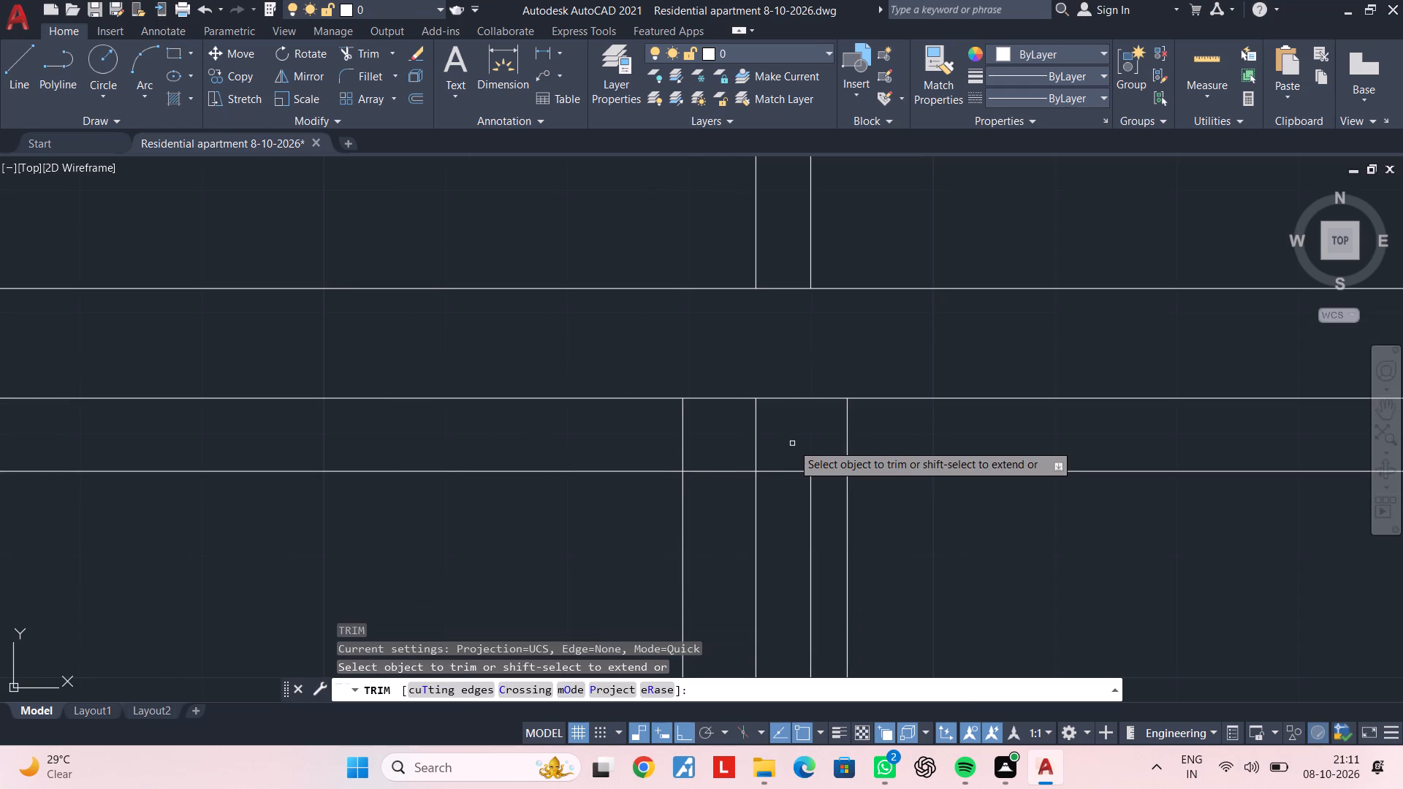
left_click(756, 435)
scroll(746, 456, "down", 3)
middle_click_drag(750, 457, 794, 408)
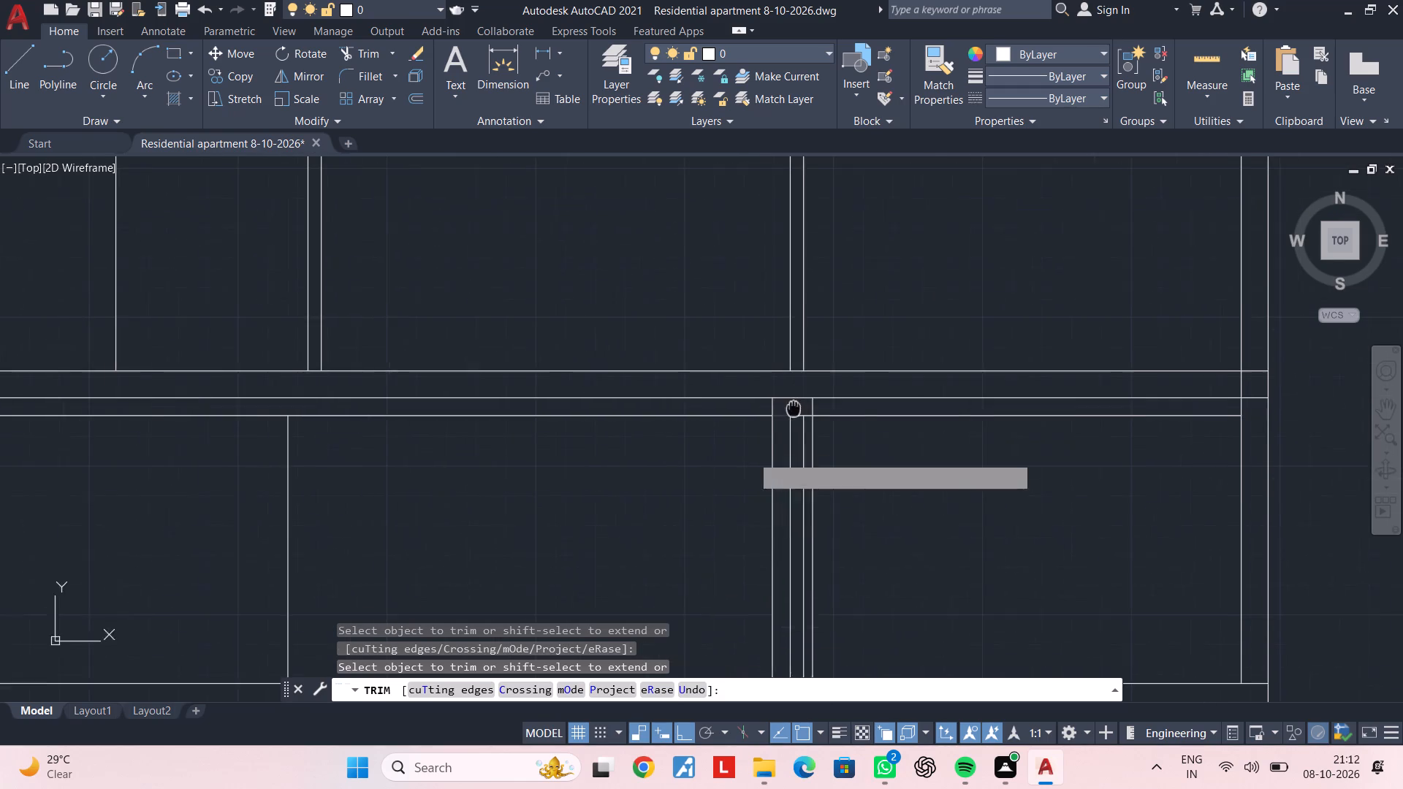
middle_click_drag(794, 408, 794, 406)
scroll(799, 403, "up", 1)
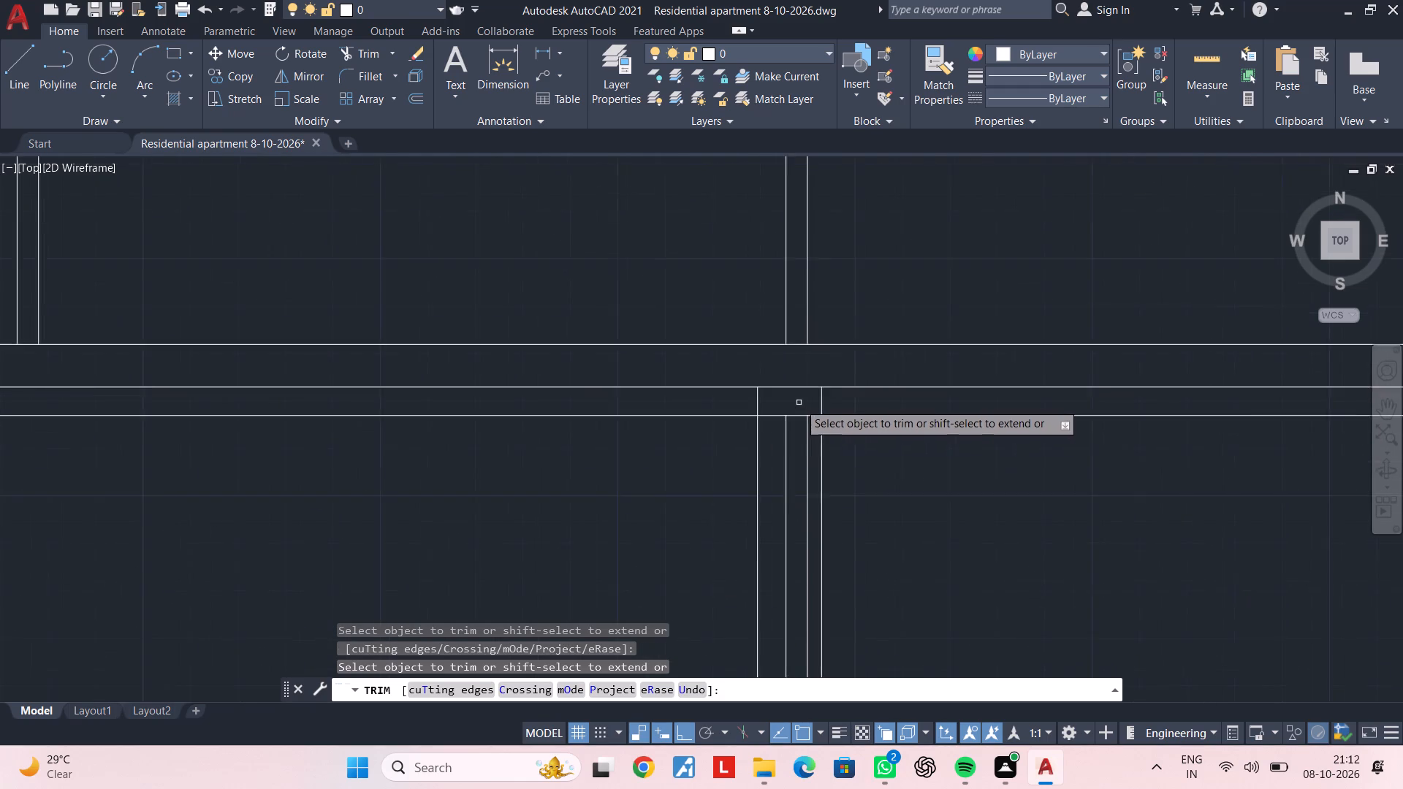
scroll(799, 403, "up", 1)
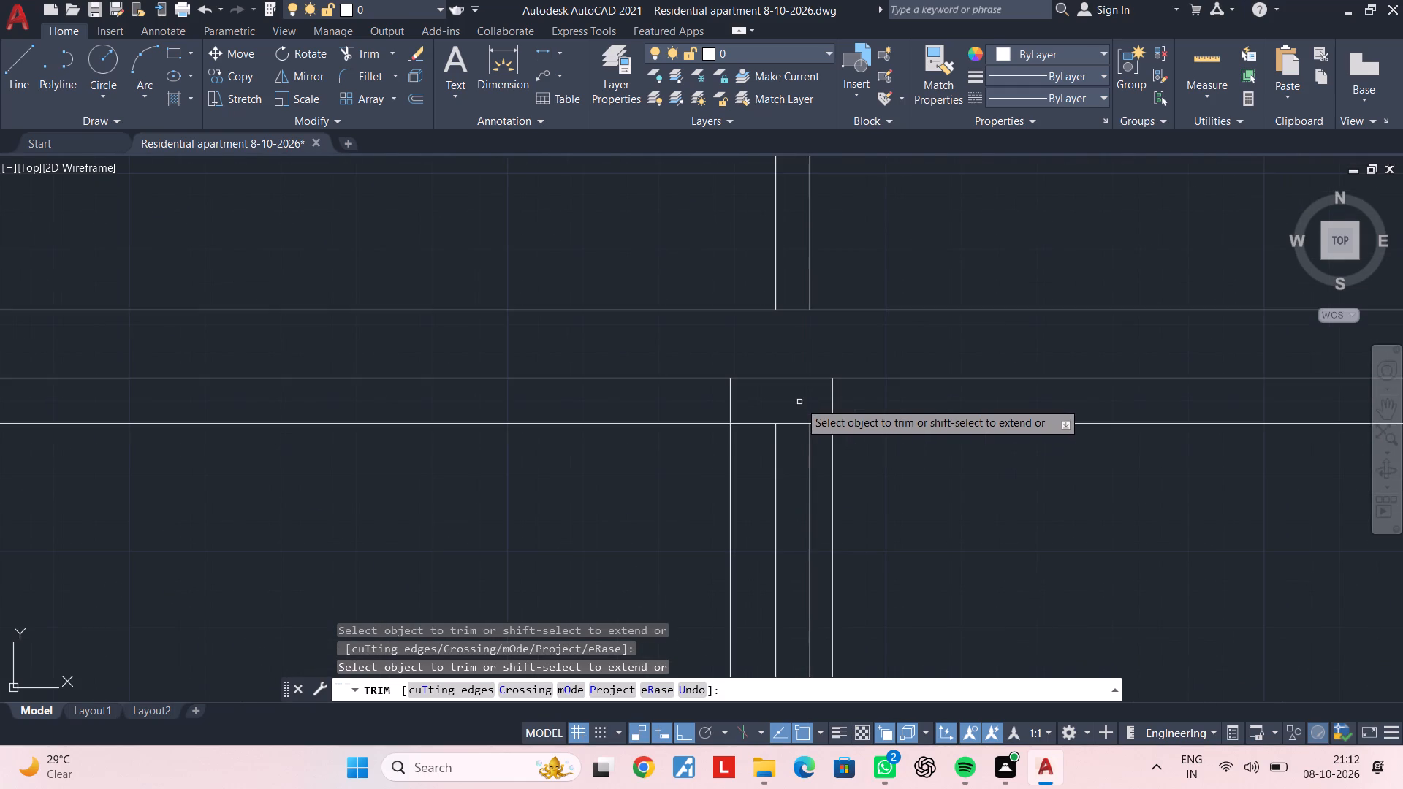
left_click(730, 450)
key("Escape")
key("Escape")
key("Escape")
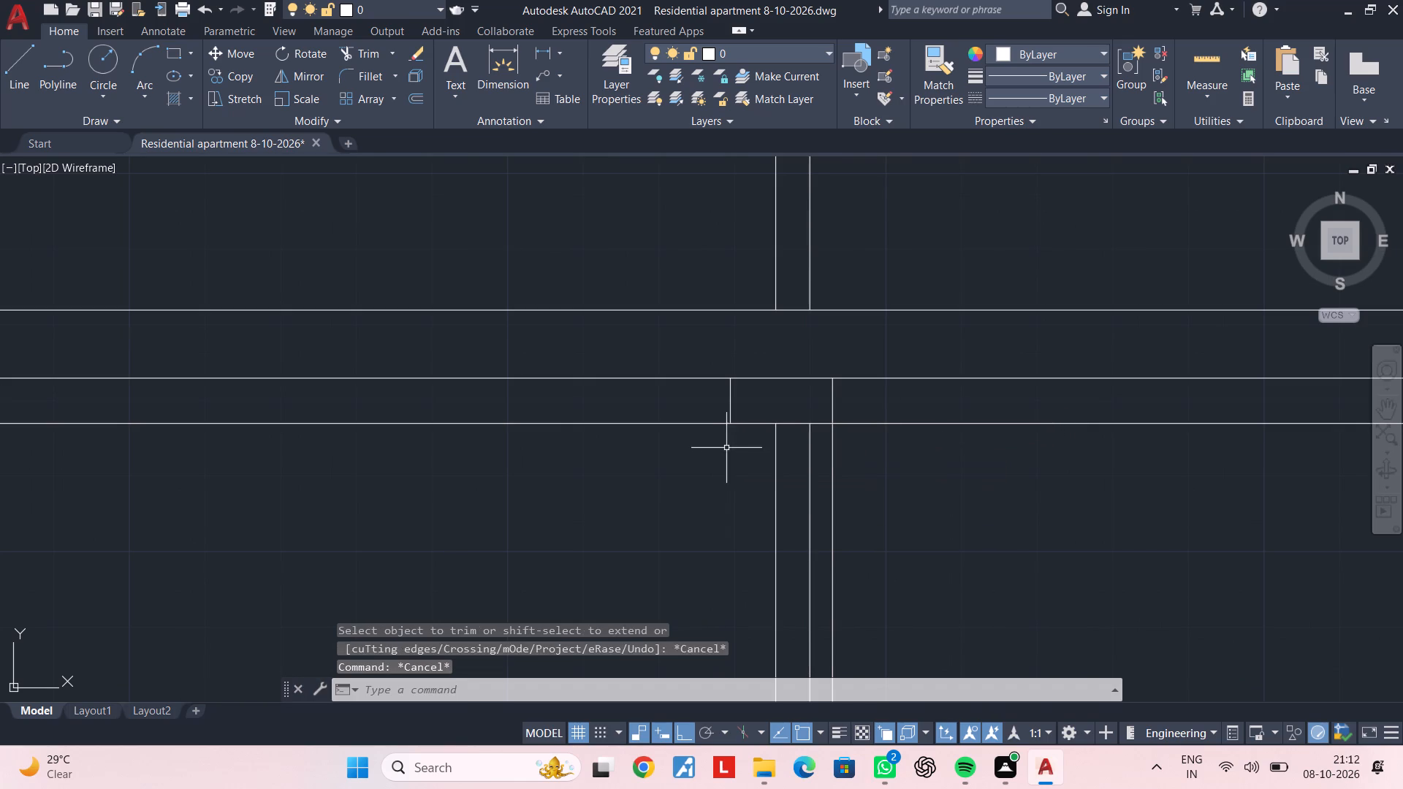
key("Escape")
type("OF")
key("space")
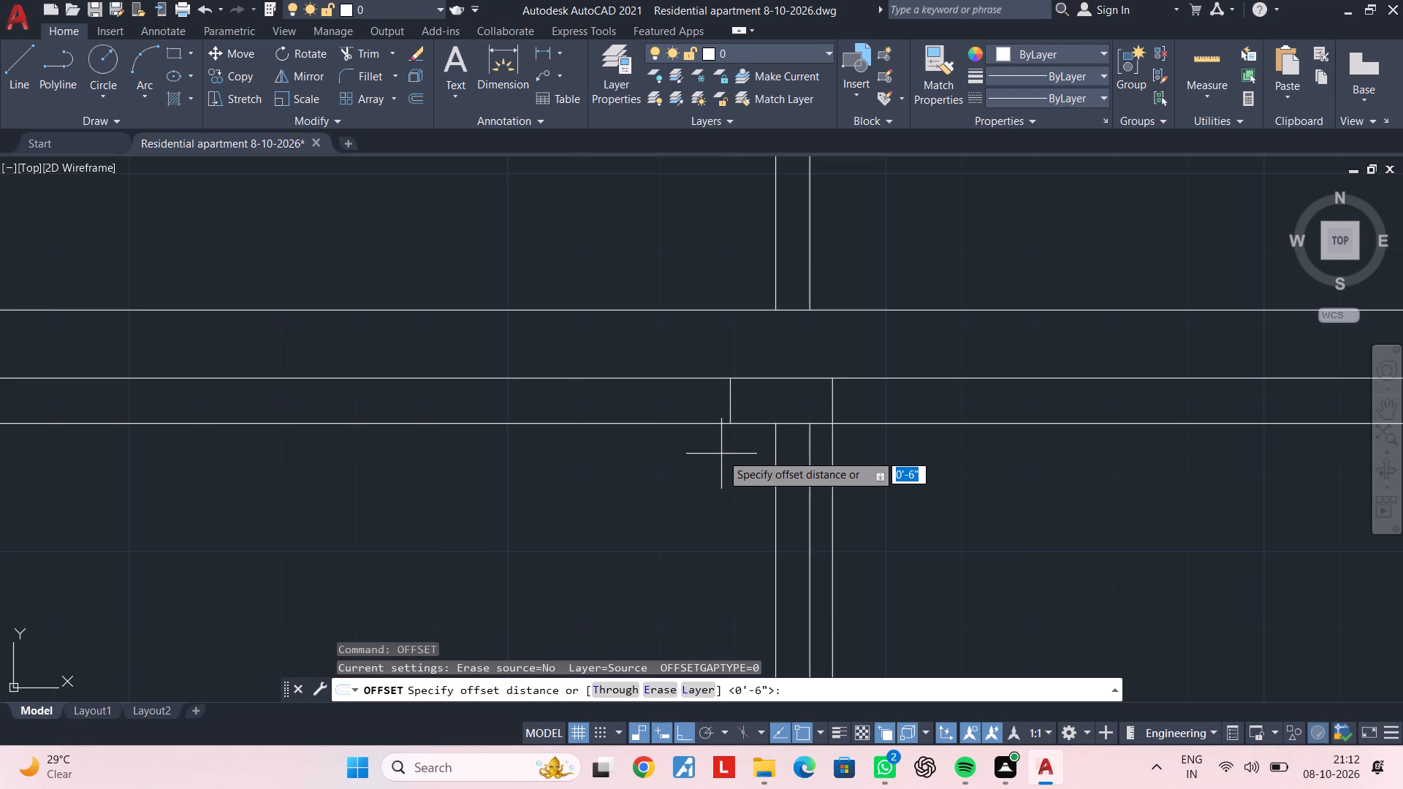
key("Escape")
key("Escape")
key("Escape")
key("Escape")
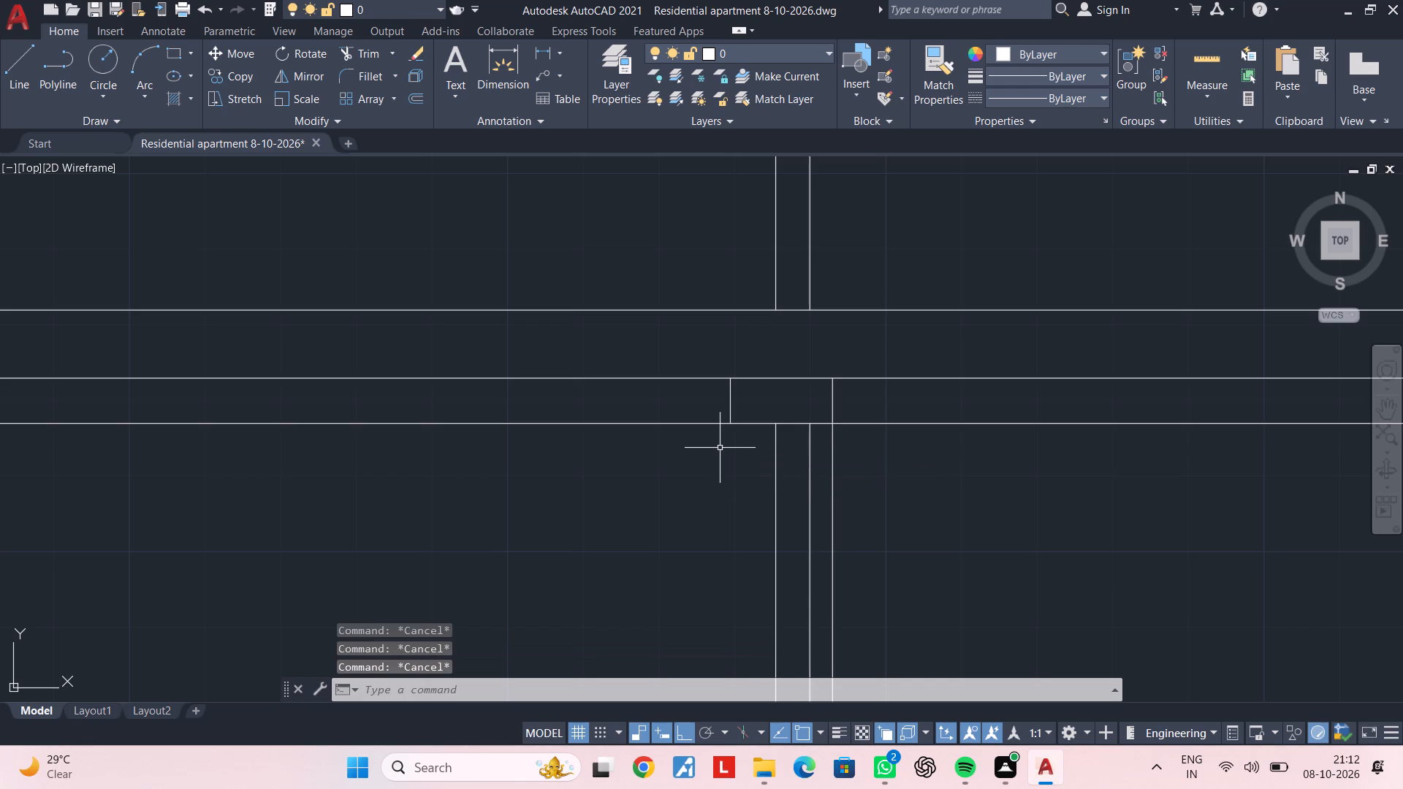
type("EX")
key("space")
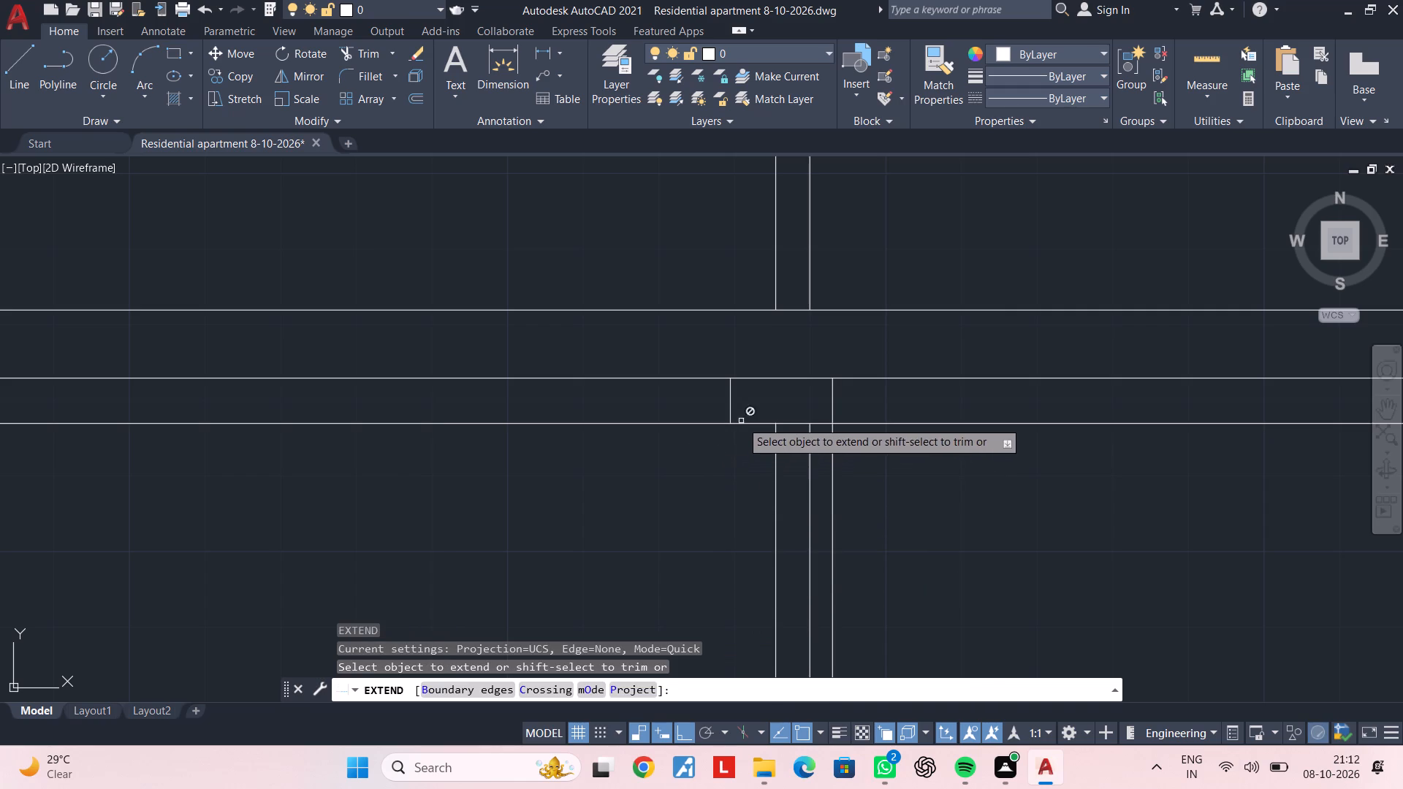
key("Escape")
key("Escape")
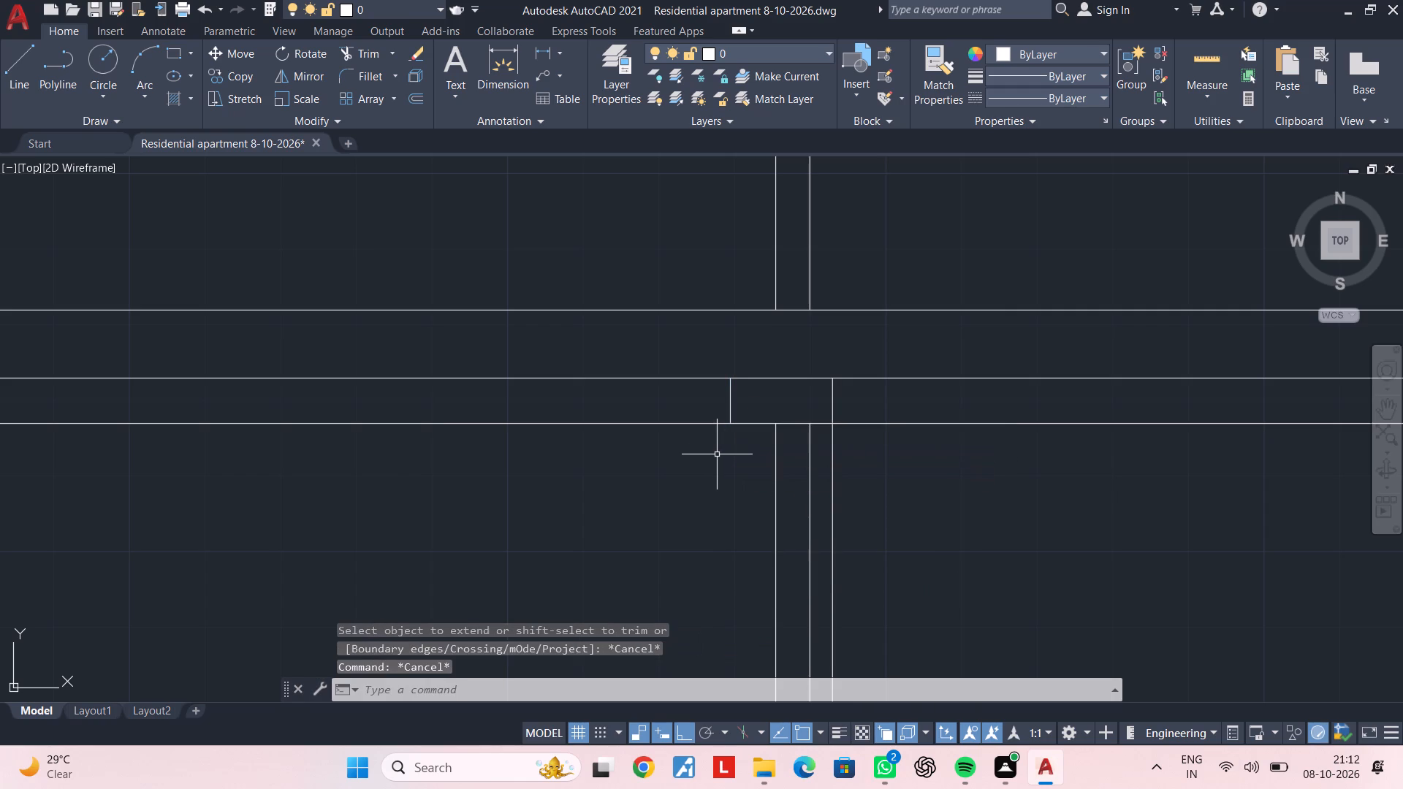
Trim the beam-bottom line on both sides, the slab underside across the beam, and the right offset line below it to leave a dropped beam outline.
key("t")
type("R")
key("space")
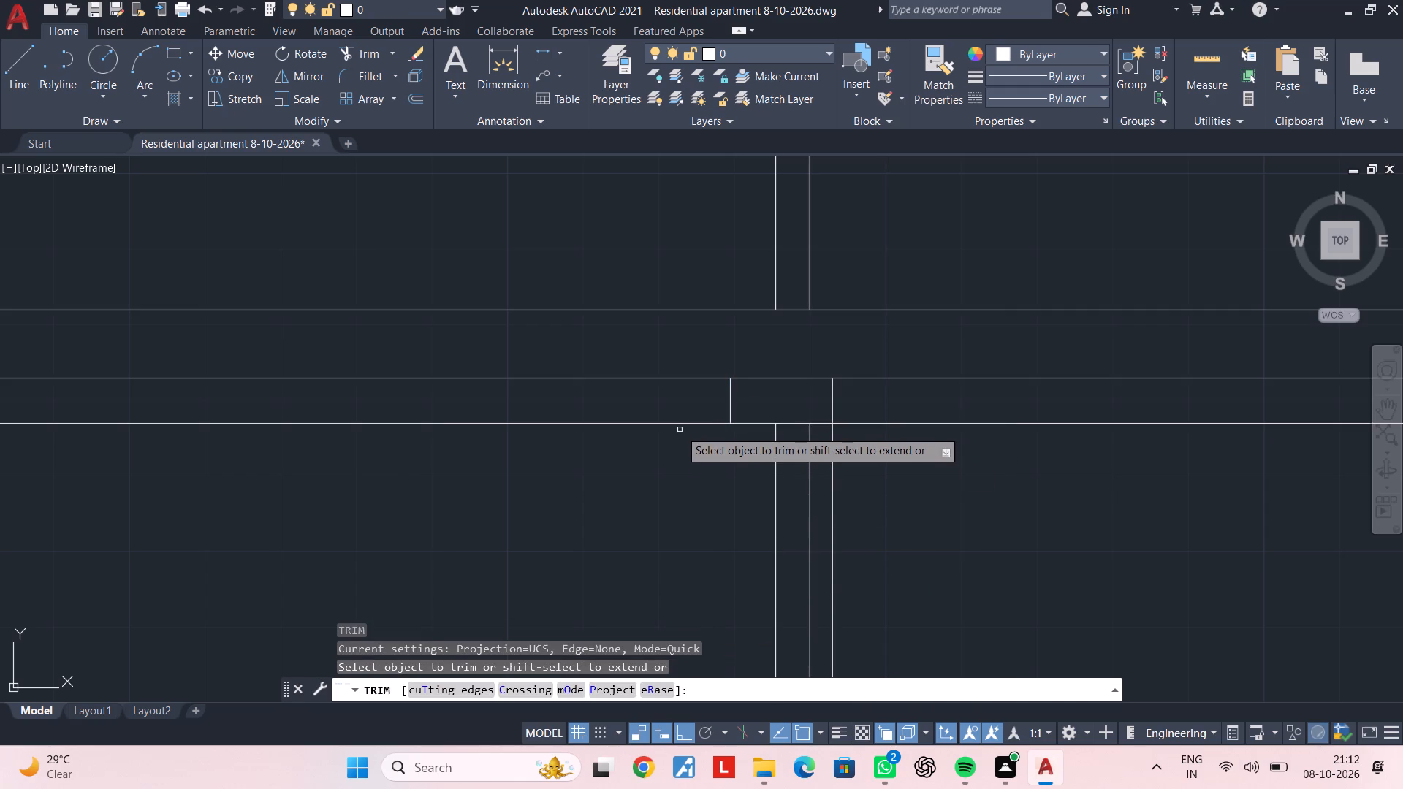
scroll(680, 424, "down", 2)
left_click(680, 424)
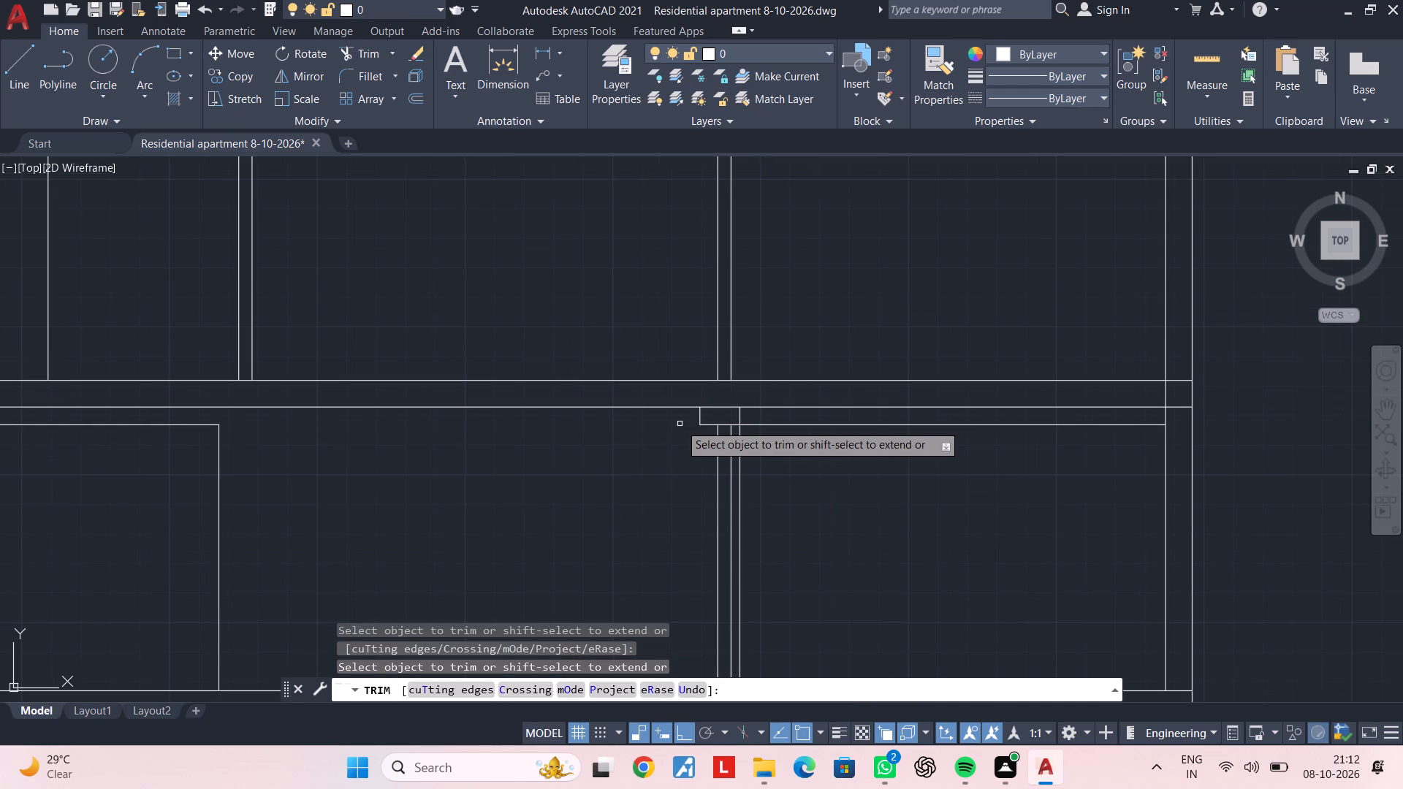
scroll(750, 417, "up", 3)
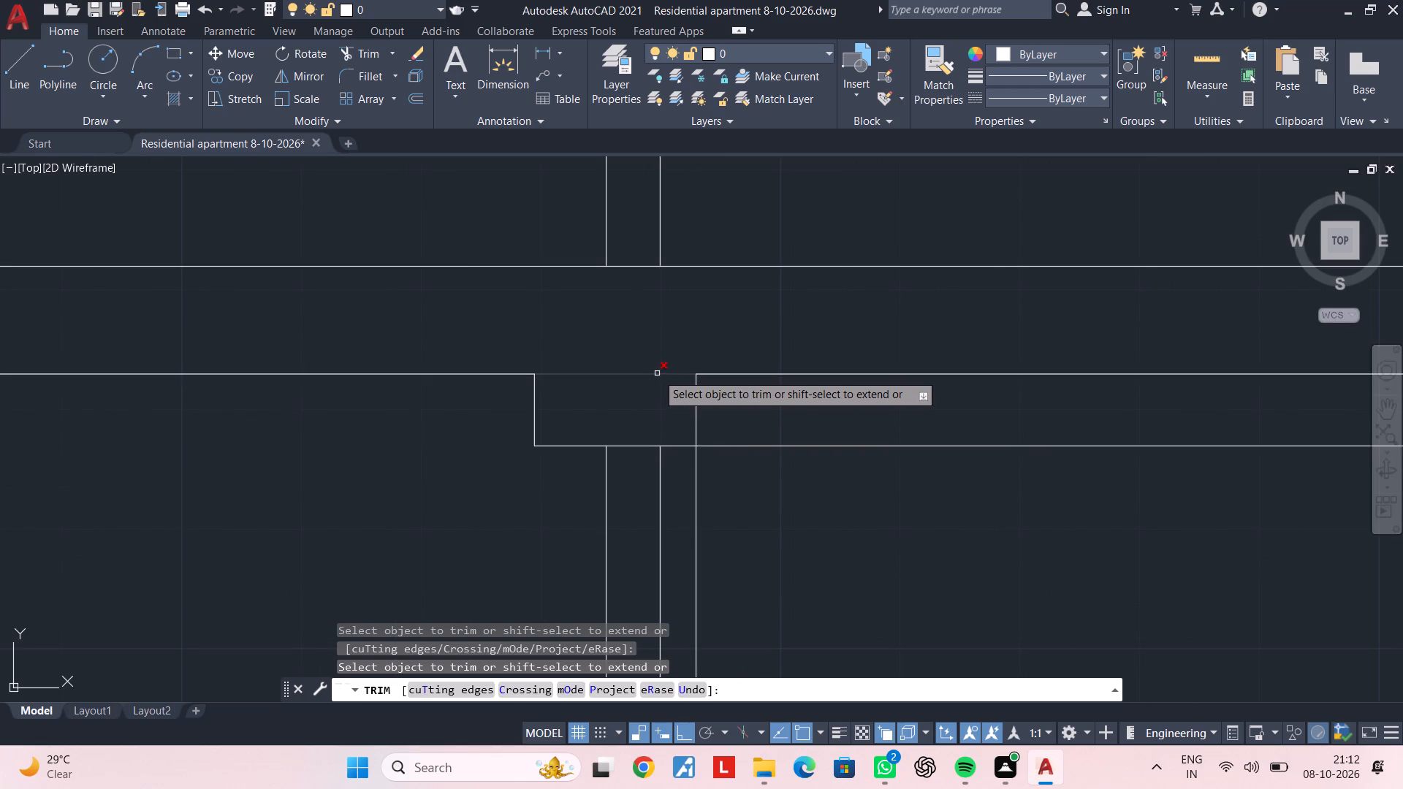
left_click(657, 373)
left_click(748, 444)
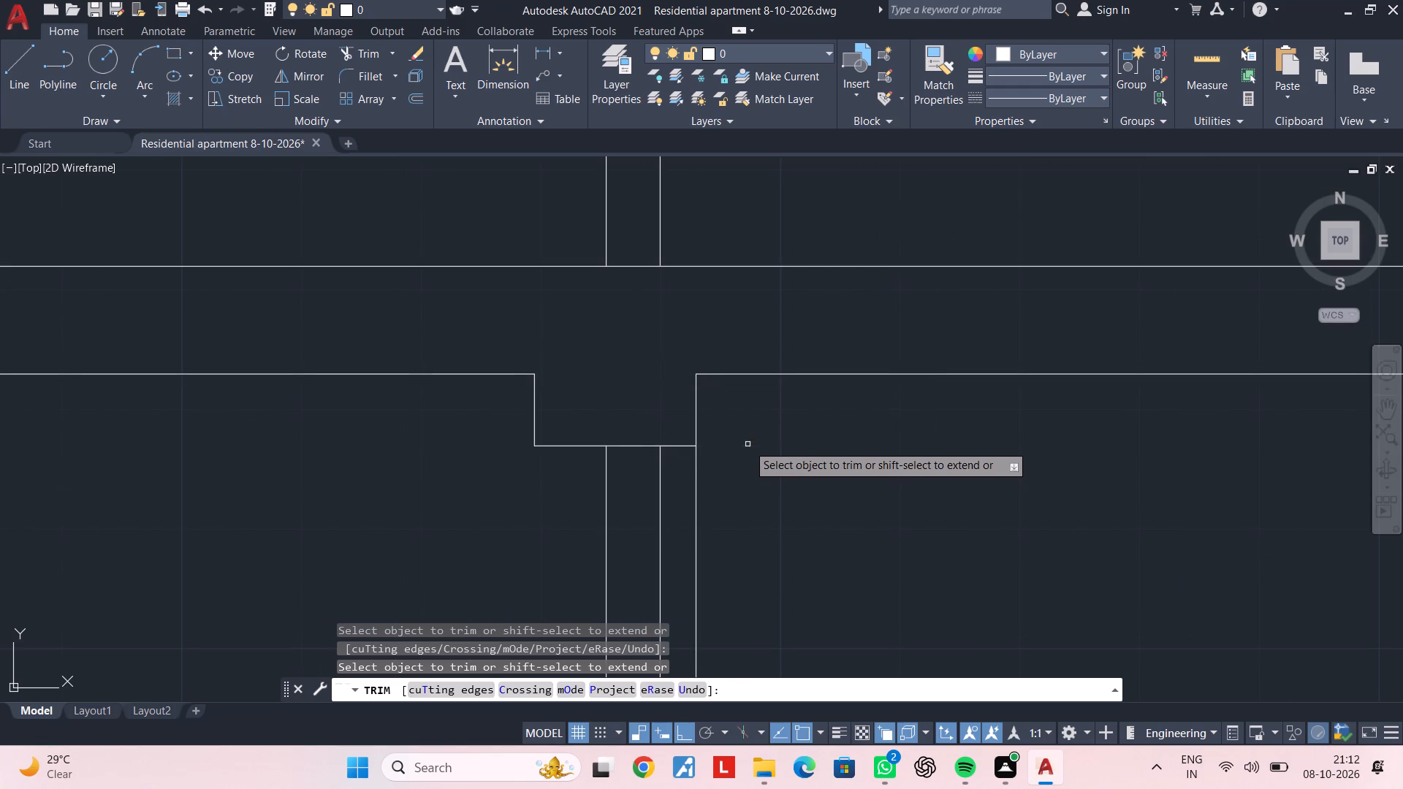
left_click(696, 471)
scroll(817, 462, "down", 2)
middle_click_drag(832, 460, 631, 470)
key("Escape")
key("Escape")
key("Escape")
key("Escape")
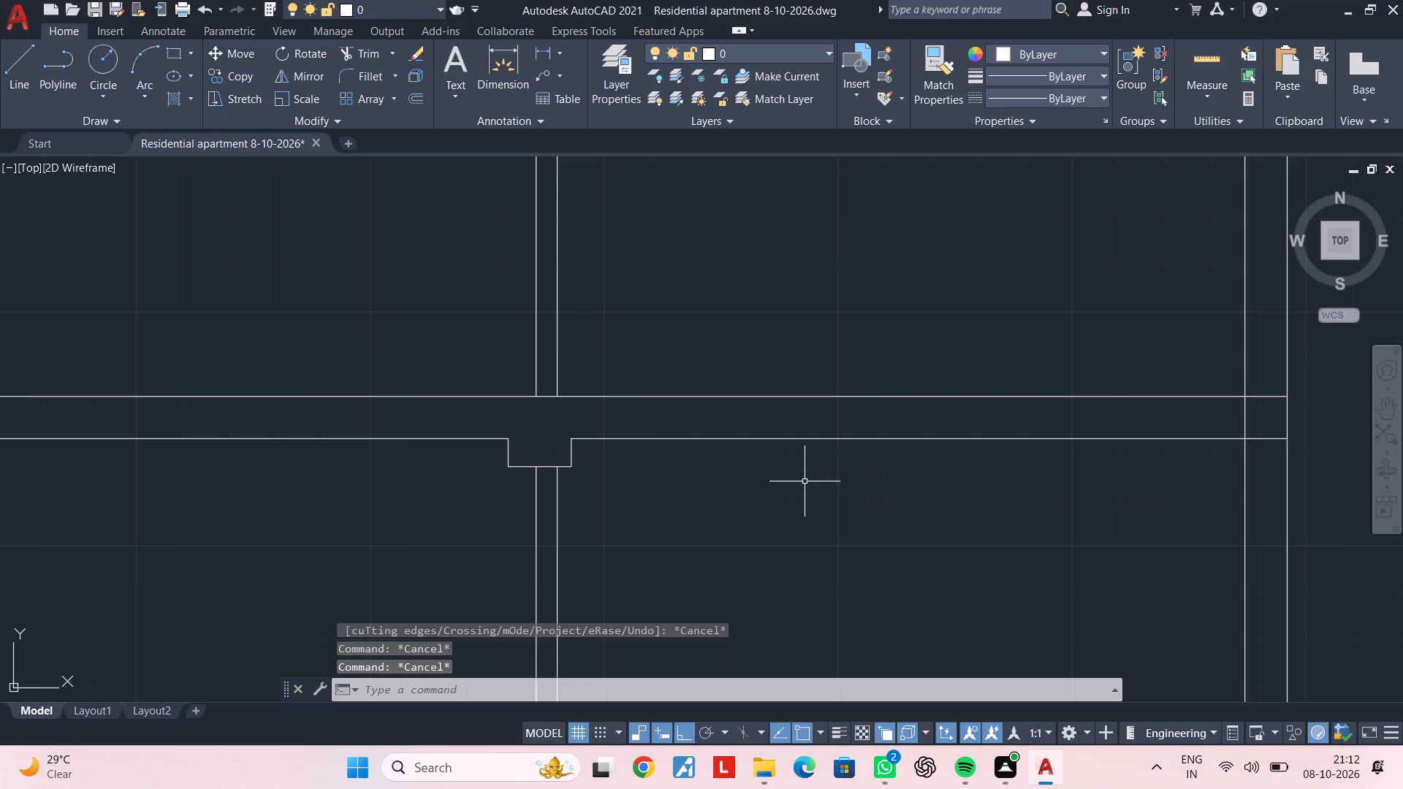
key("Escape")
key("Escape")
key("Escape")
key("Escape")
key("Escape")
key("Escape")
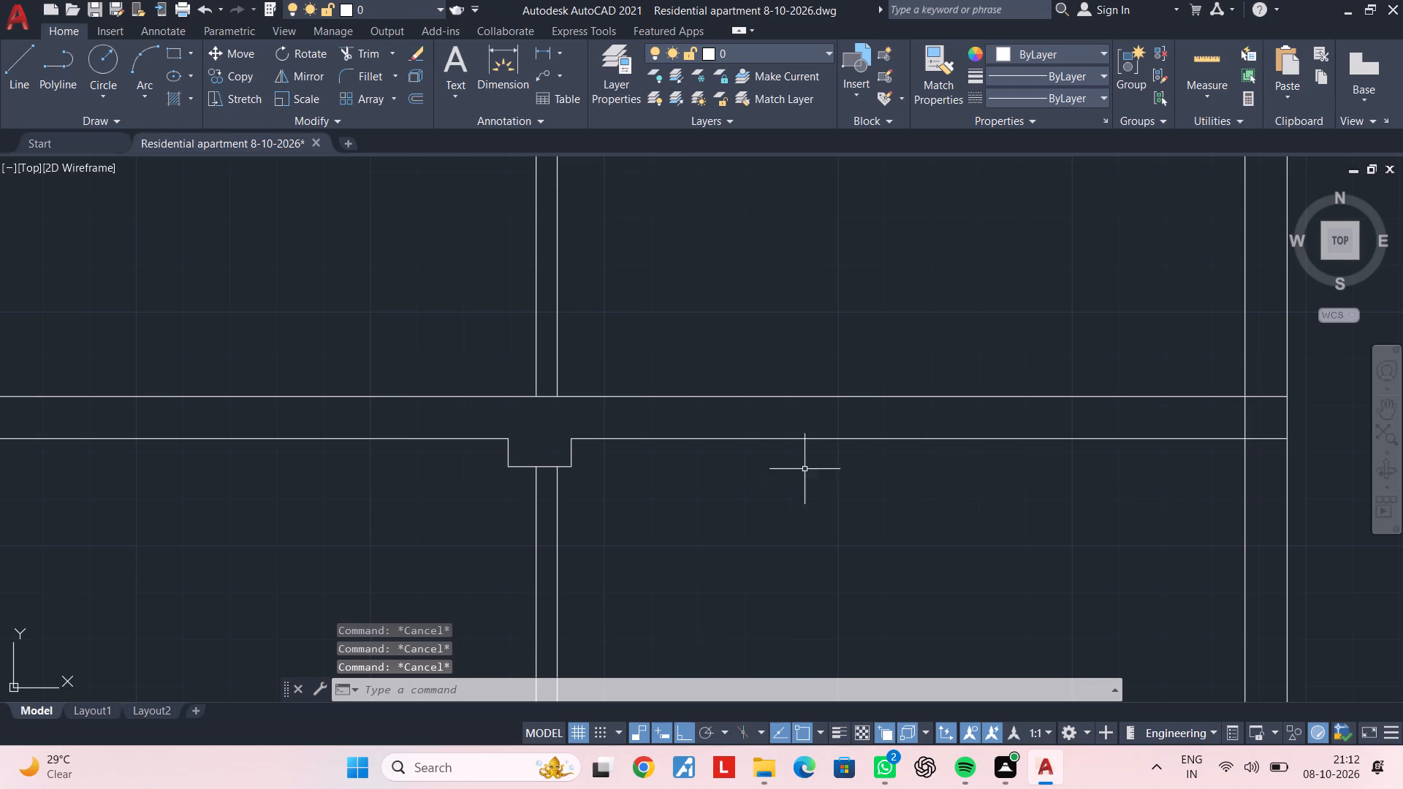
Offset the lower storey's floor line 3'3" upward, into the room between the interior wall and the right outer wall.
middle_click_drag(851, 468, 694, 476)
key("Escape")
key("Escape")
key("Escape")
key("Escape")
key("Escape")
scroll(611, 498, "up", 1)
middle_click_drag(613, 498, 1016, 499)
scroll(1024, 499, "down", 2)
middle_click_drag(1024, 499, 830, 401)
middle_click_drag(921, 467, 853, 377)
middle_click_drag(842, 434, 845, 408)
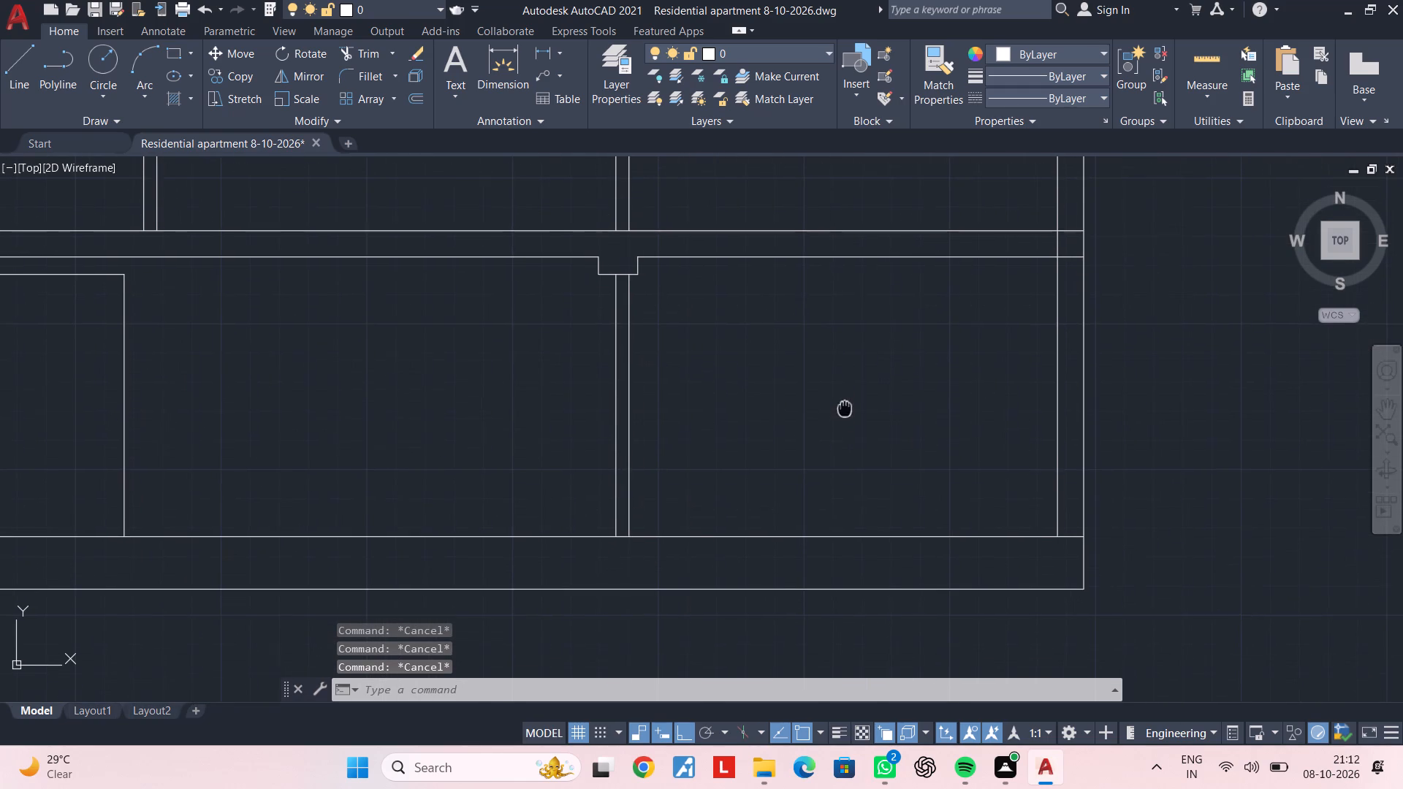
middle_click_drag(845, 408, 845, 407)
key("Escape")
key("Escape")
key("Escape")
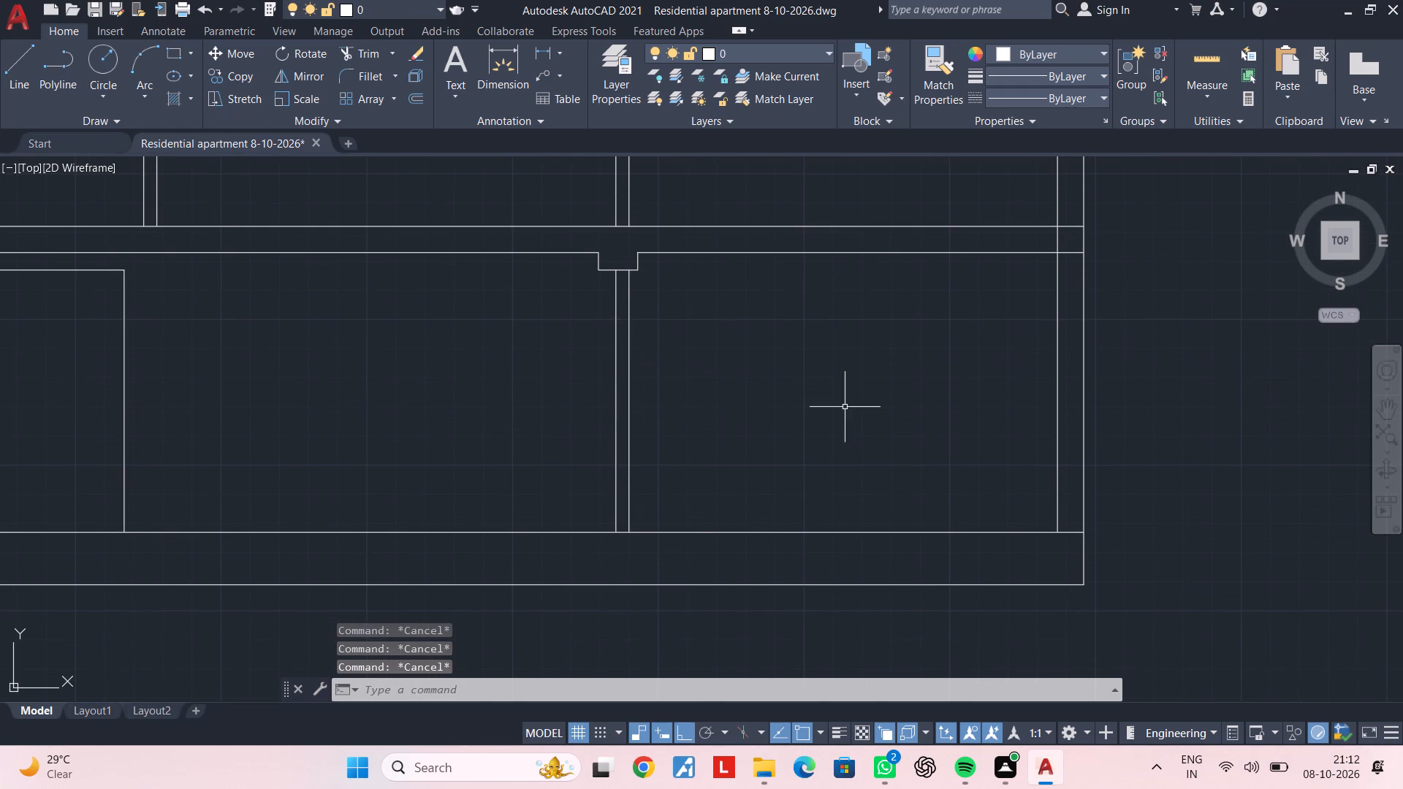
key("Escape")
key("Escape")
key("Escape")
middle_click_drag(968, 464, 900, 476)
key("Escape")
key("Escape")
type("OF 3'")
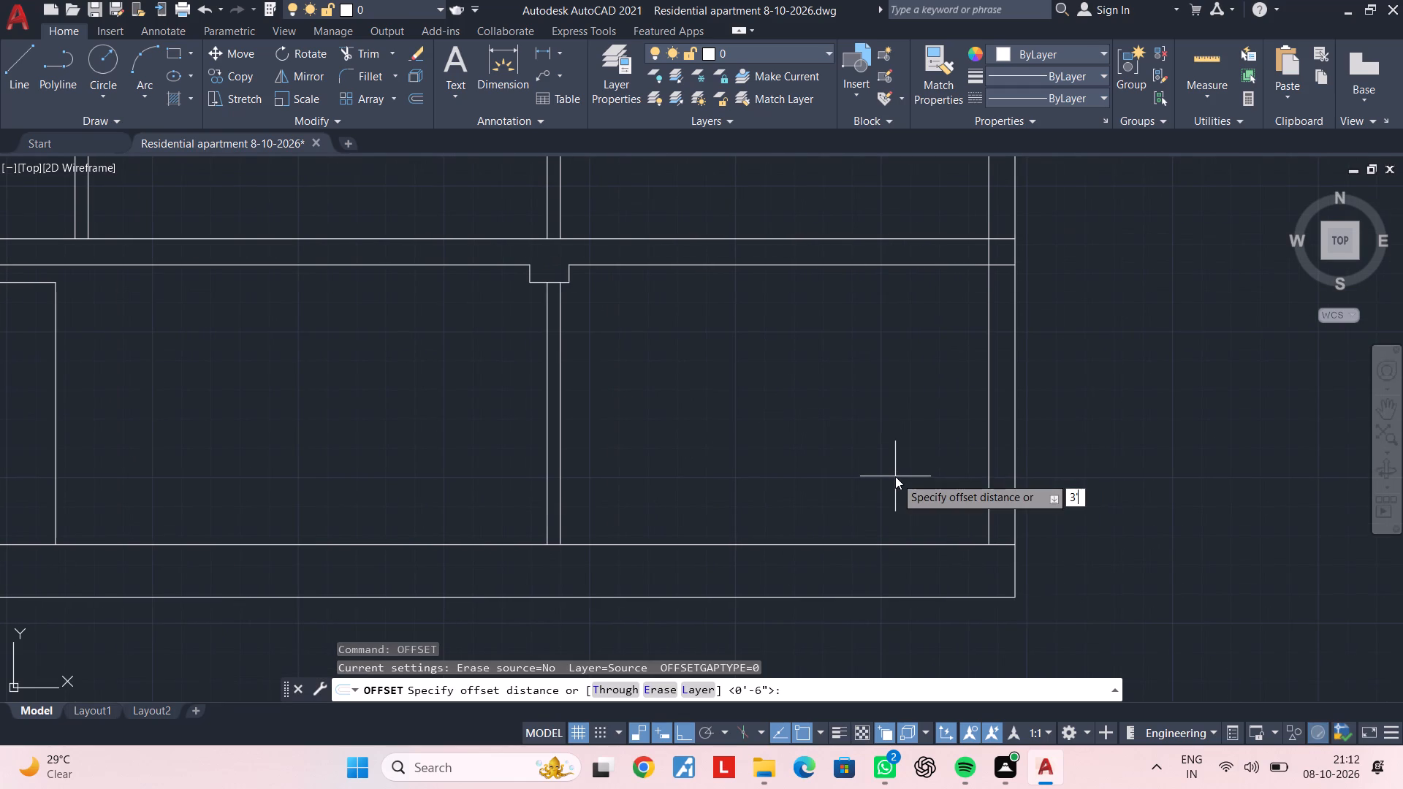
type("3\"")
key("Return")
left_click(889, 542)
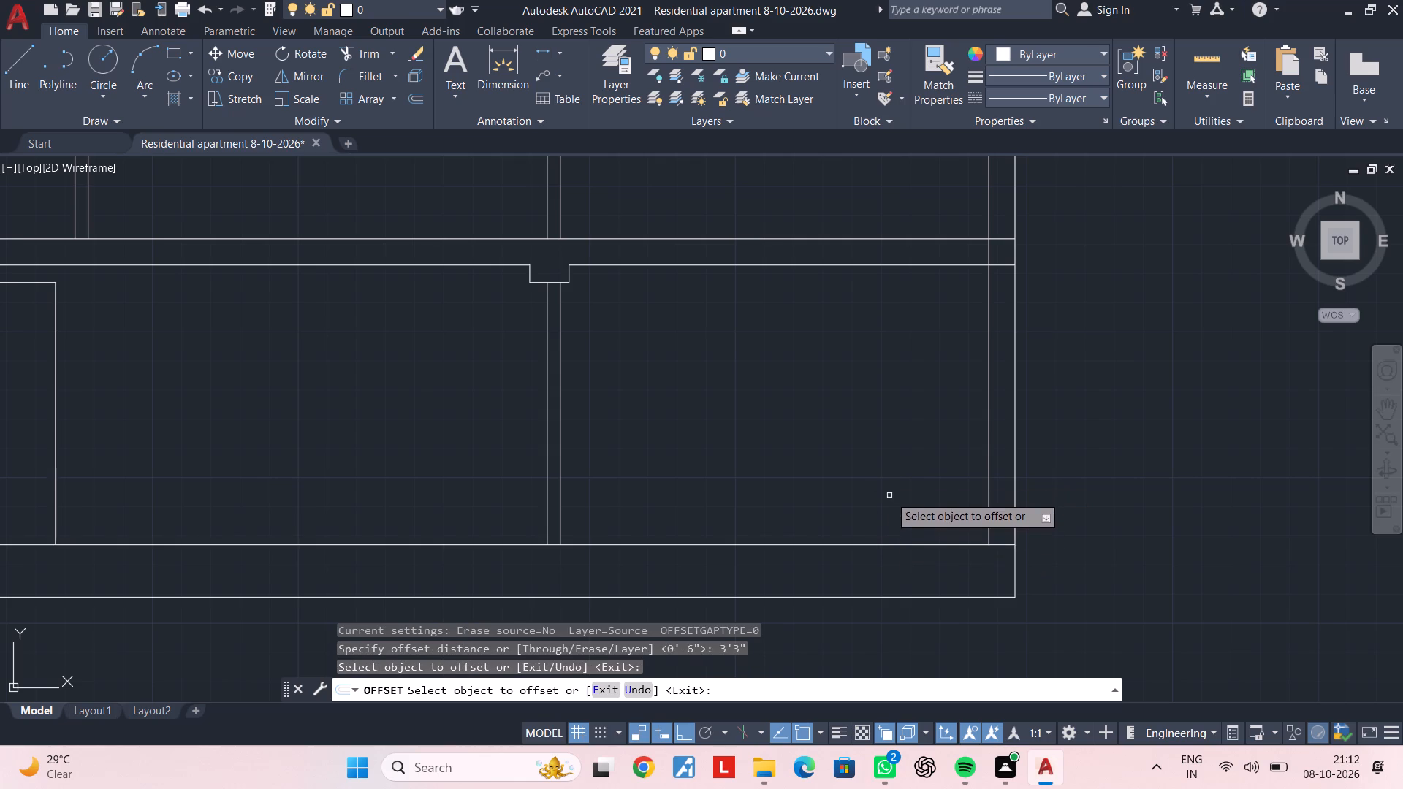
left_click(884, 546)
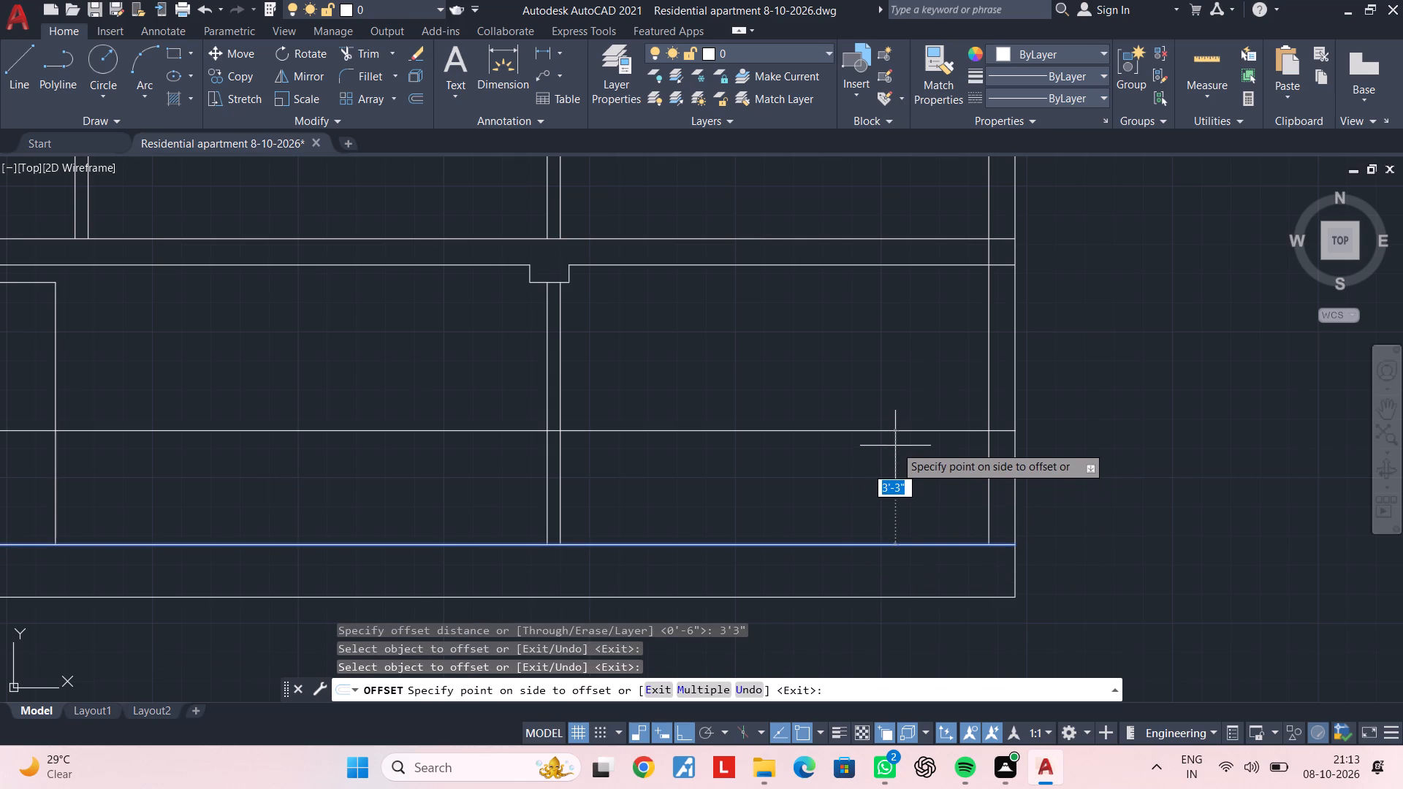
left_click(895, 446)
key("Escape")
key("Escape")
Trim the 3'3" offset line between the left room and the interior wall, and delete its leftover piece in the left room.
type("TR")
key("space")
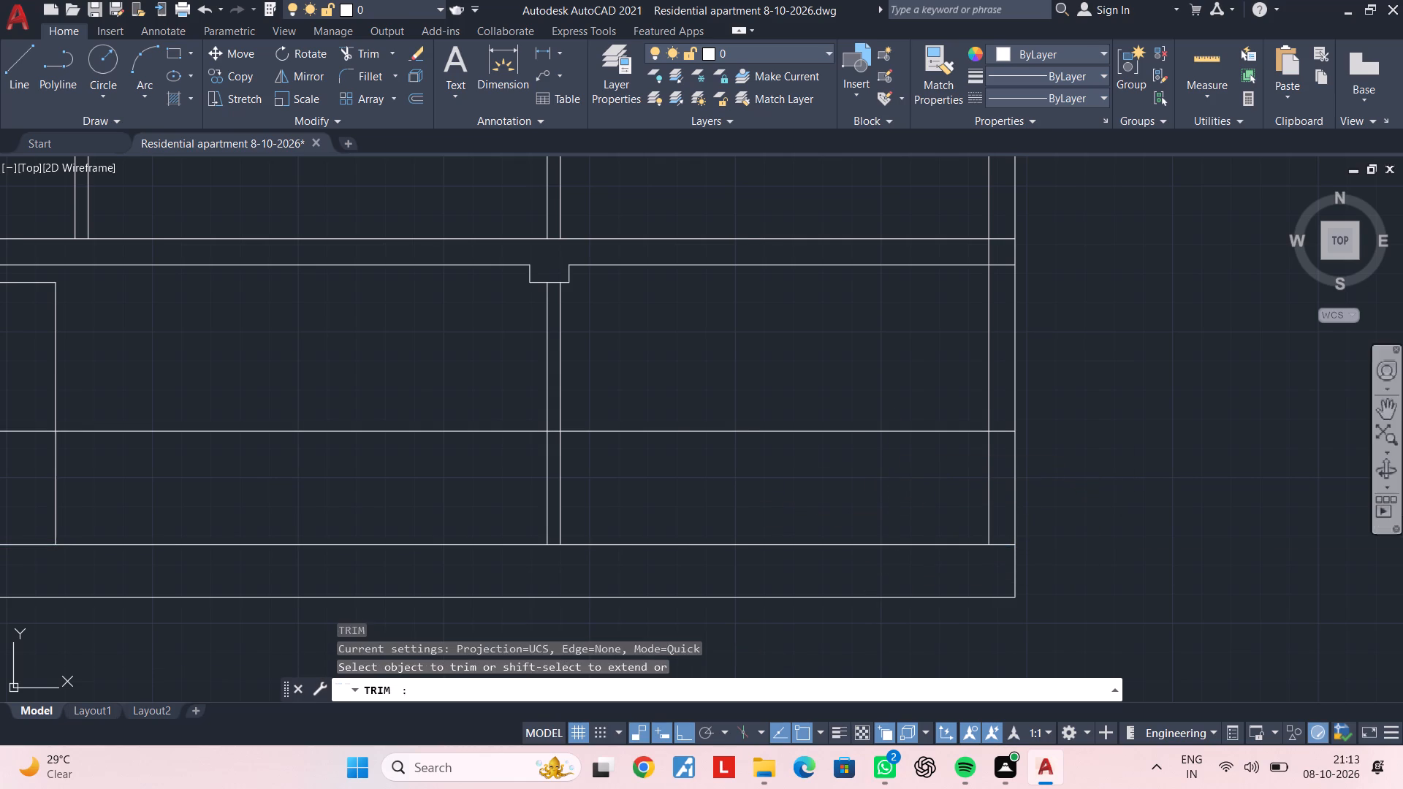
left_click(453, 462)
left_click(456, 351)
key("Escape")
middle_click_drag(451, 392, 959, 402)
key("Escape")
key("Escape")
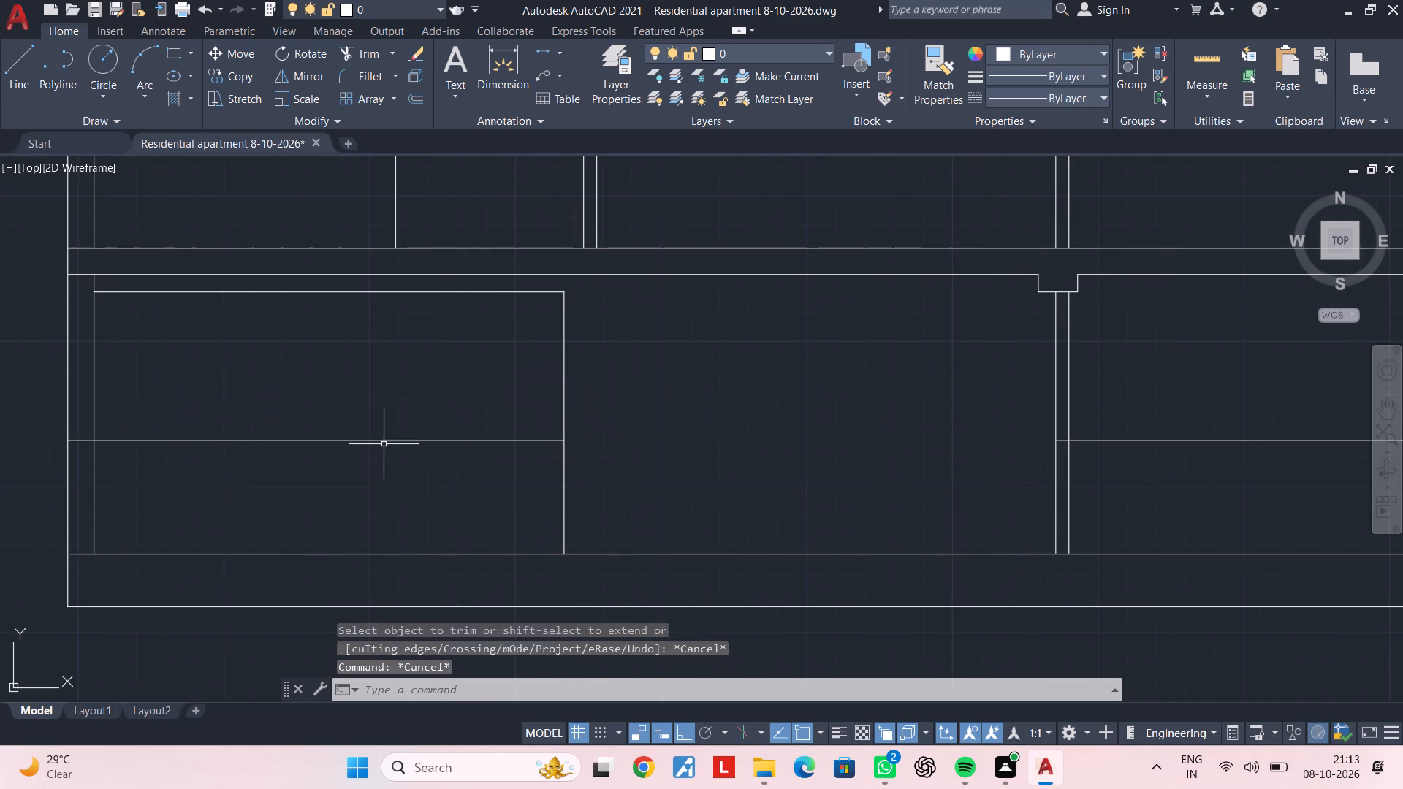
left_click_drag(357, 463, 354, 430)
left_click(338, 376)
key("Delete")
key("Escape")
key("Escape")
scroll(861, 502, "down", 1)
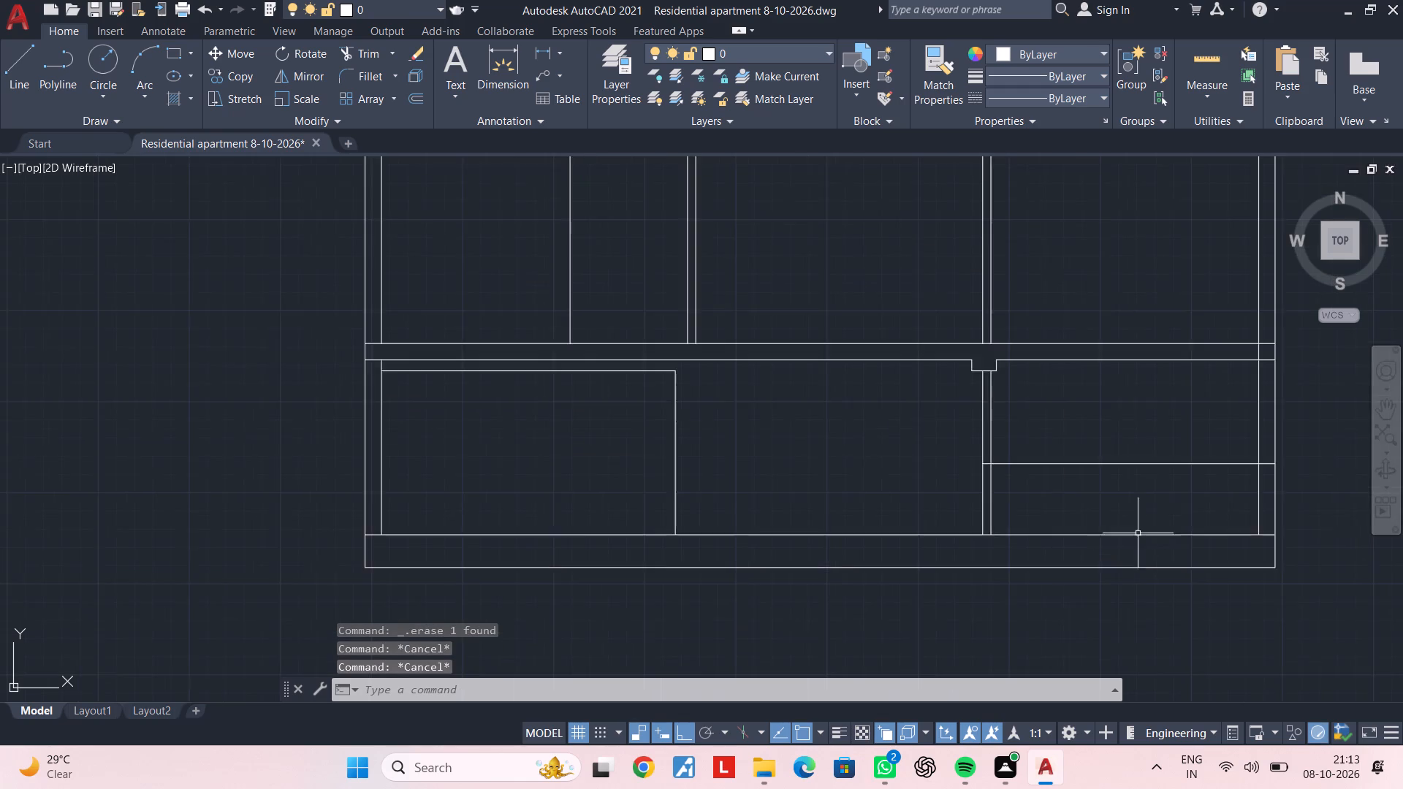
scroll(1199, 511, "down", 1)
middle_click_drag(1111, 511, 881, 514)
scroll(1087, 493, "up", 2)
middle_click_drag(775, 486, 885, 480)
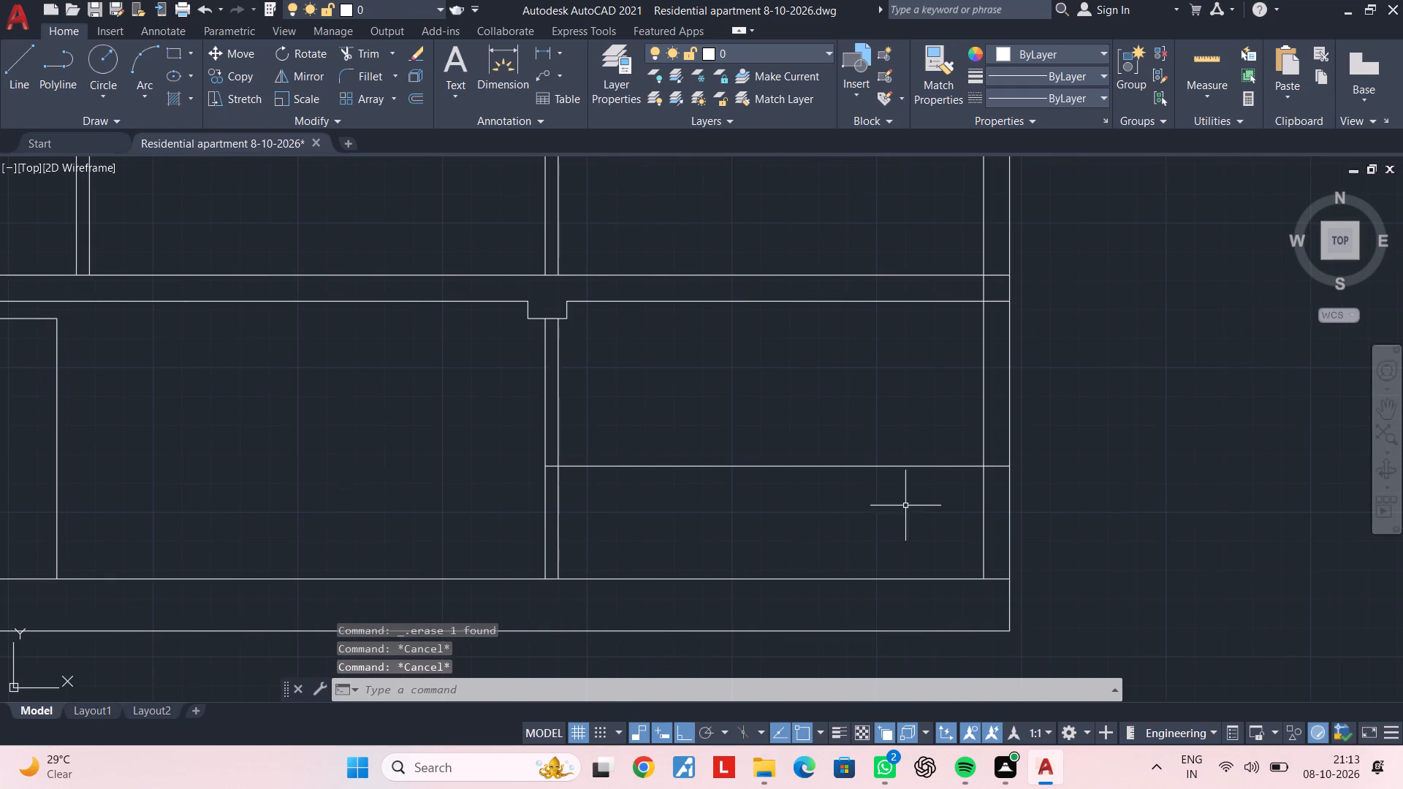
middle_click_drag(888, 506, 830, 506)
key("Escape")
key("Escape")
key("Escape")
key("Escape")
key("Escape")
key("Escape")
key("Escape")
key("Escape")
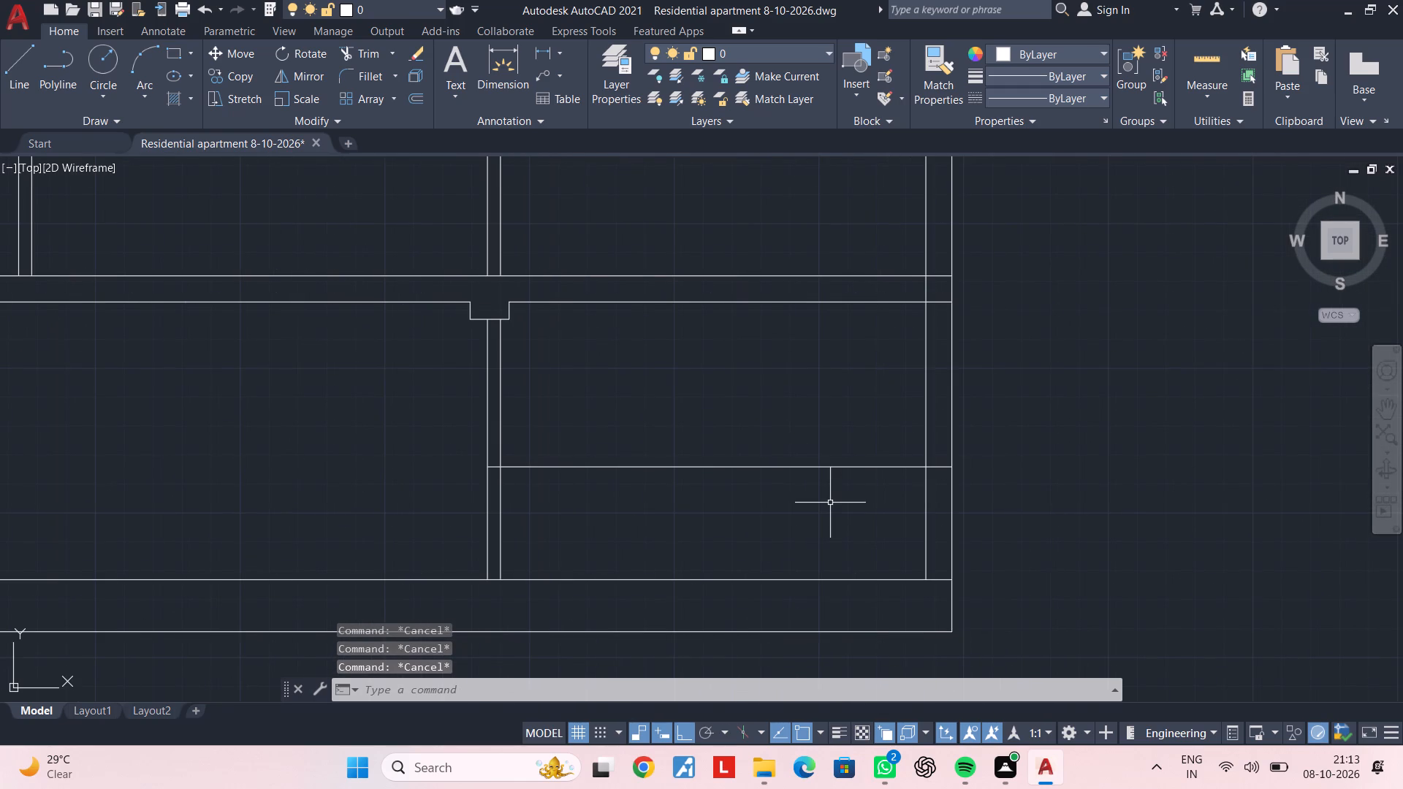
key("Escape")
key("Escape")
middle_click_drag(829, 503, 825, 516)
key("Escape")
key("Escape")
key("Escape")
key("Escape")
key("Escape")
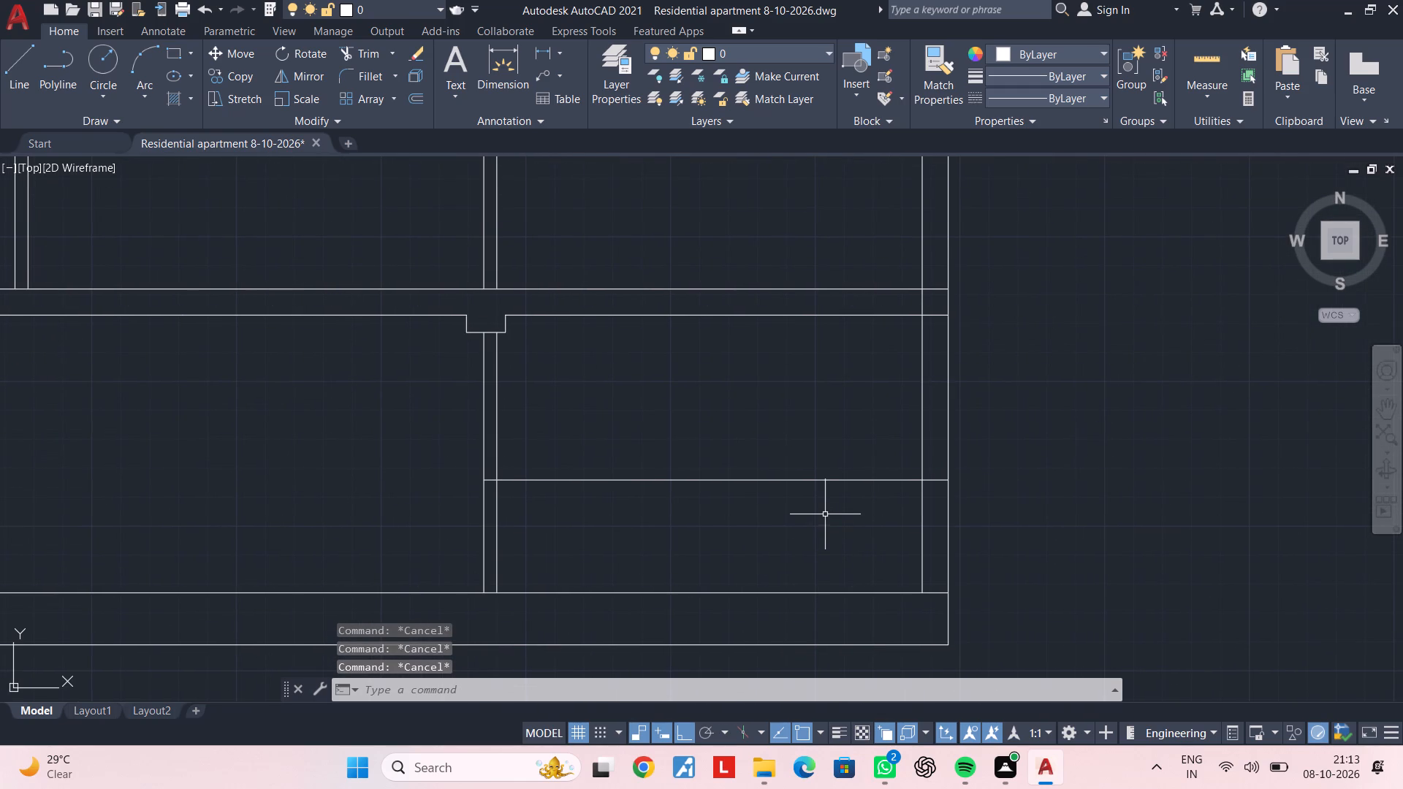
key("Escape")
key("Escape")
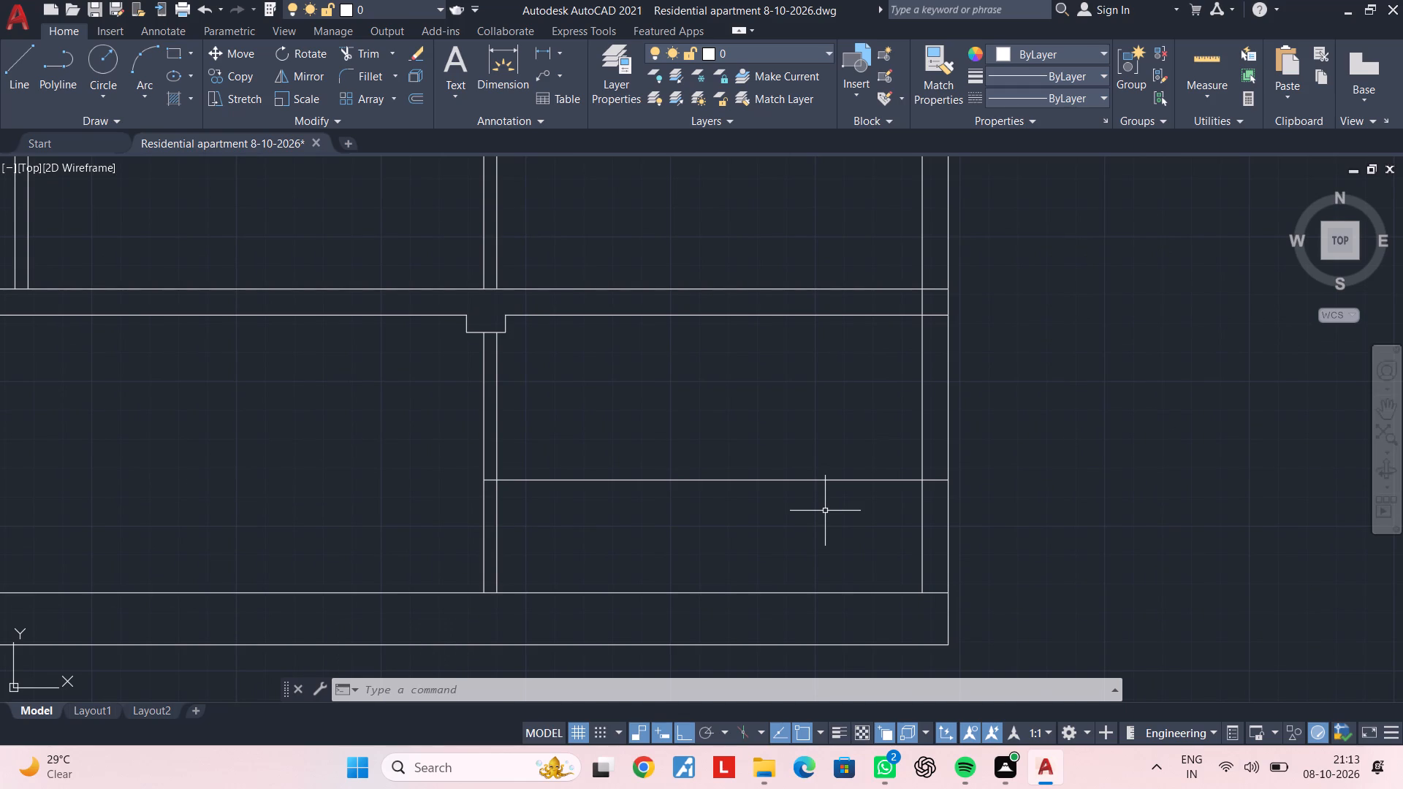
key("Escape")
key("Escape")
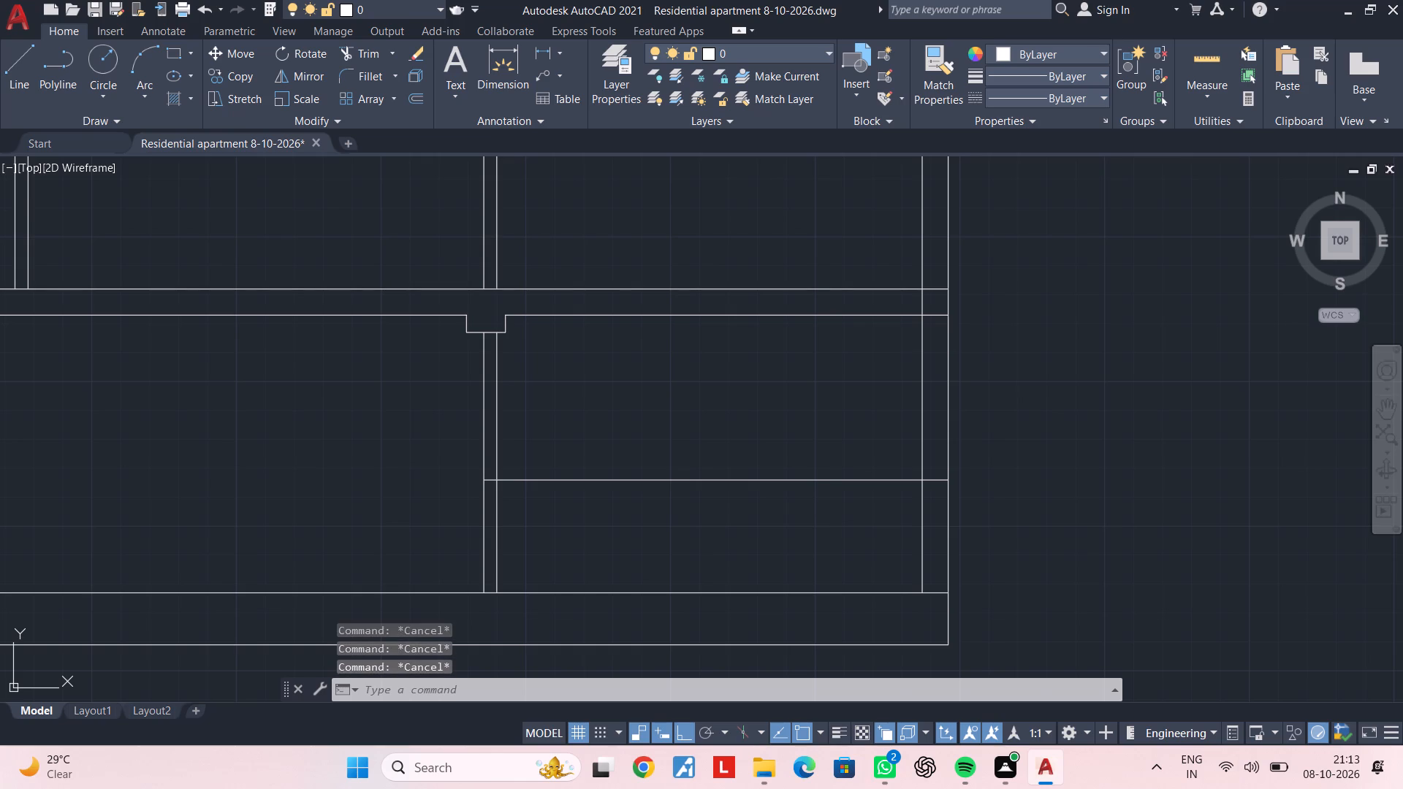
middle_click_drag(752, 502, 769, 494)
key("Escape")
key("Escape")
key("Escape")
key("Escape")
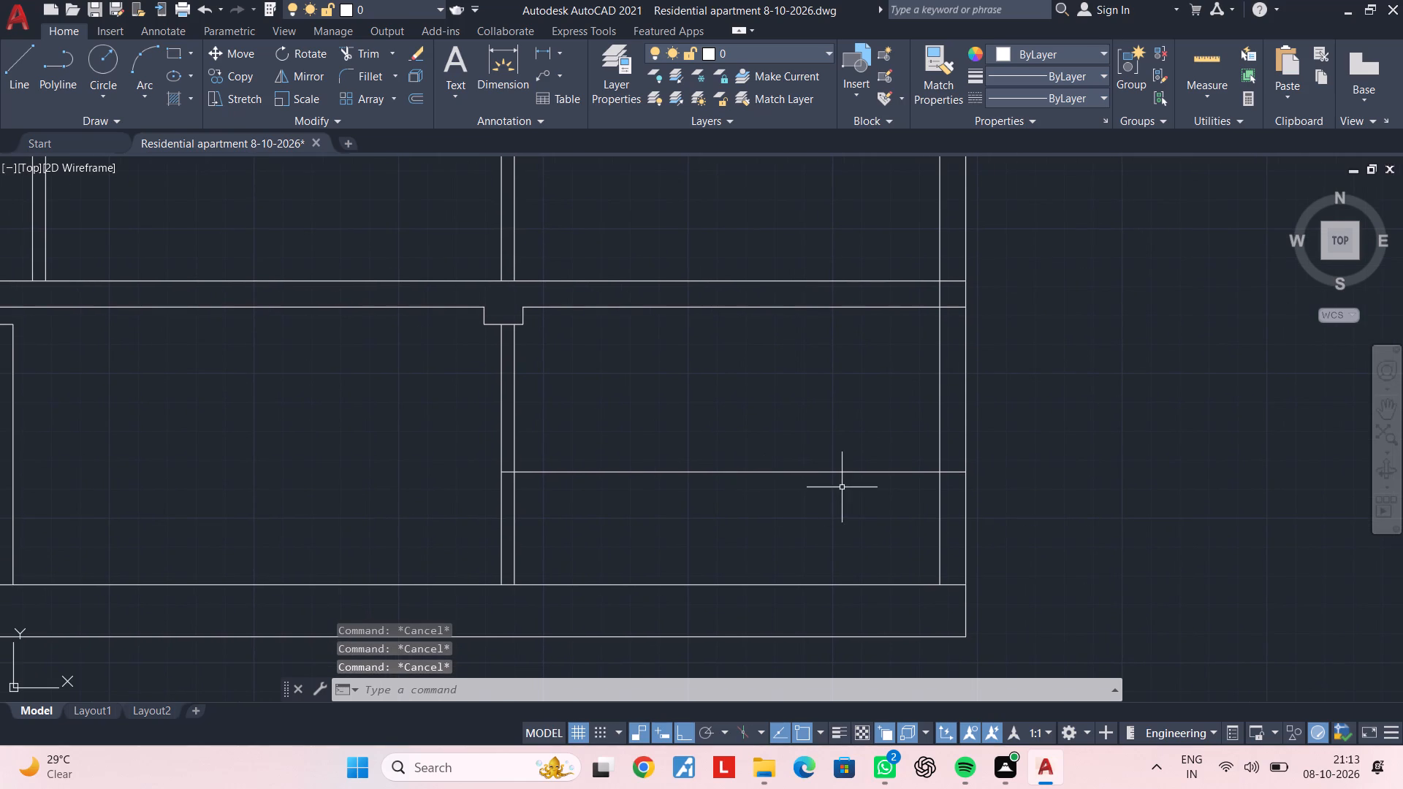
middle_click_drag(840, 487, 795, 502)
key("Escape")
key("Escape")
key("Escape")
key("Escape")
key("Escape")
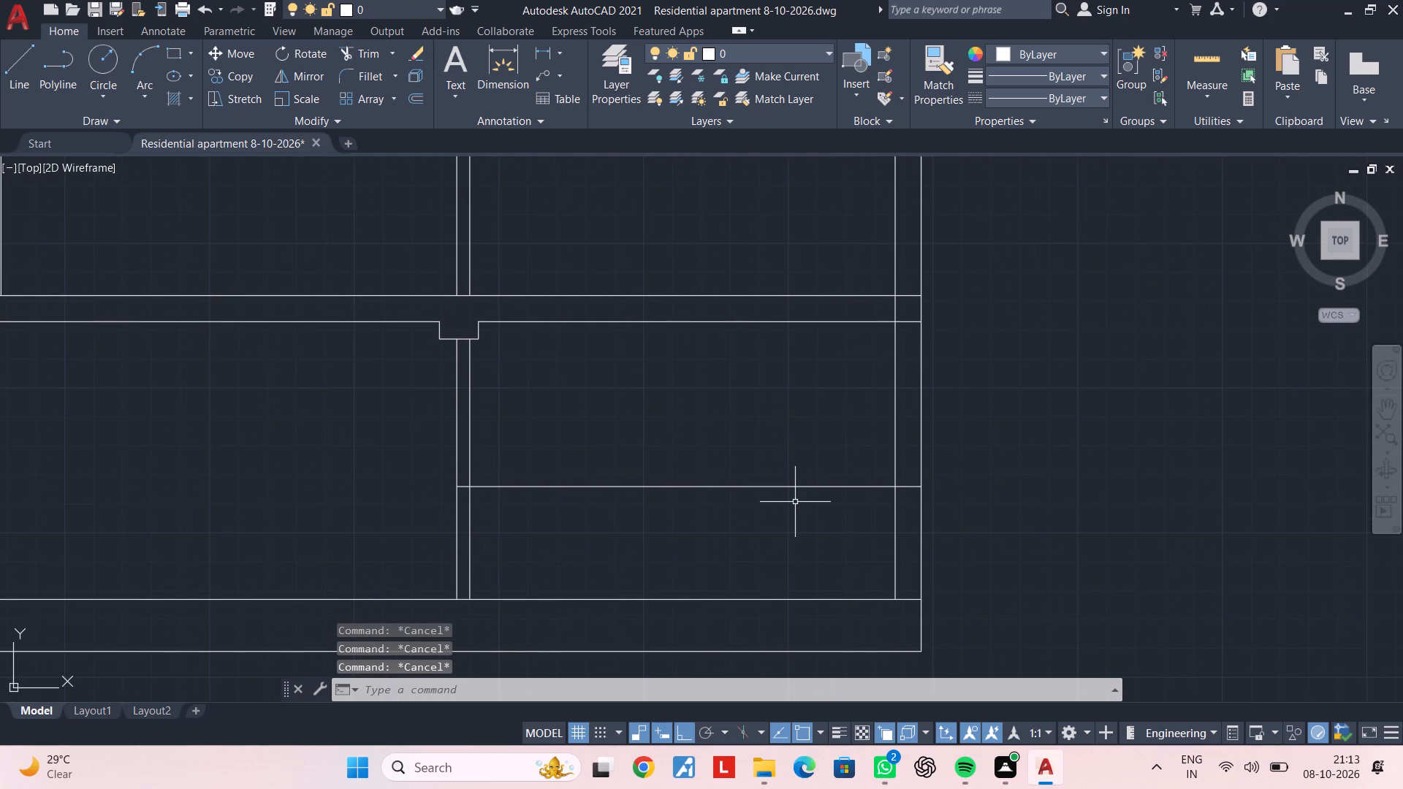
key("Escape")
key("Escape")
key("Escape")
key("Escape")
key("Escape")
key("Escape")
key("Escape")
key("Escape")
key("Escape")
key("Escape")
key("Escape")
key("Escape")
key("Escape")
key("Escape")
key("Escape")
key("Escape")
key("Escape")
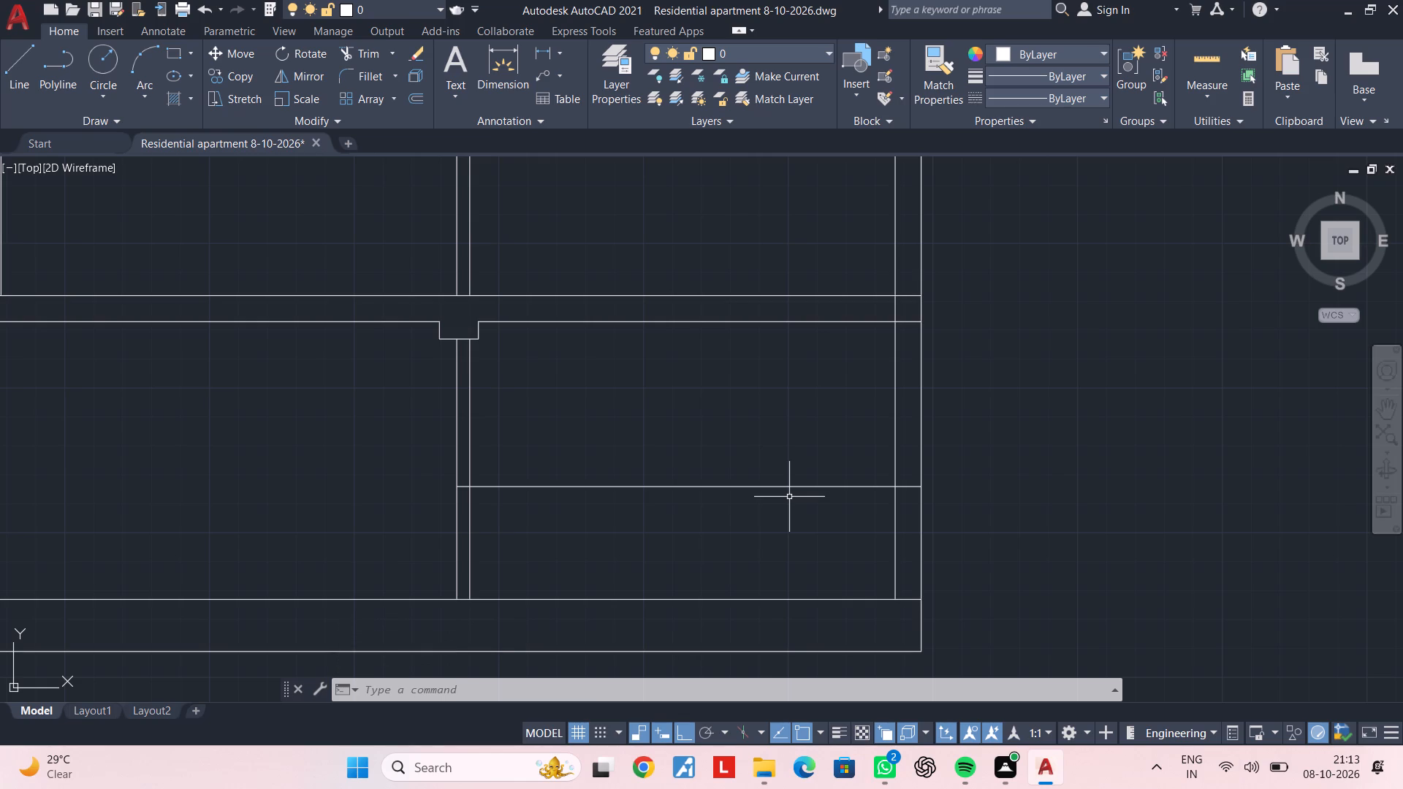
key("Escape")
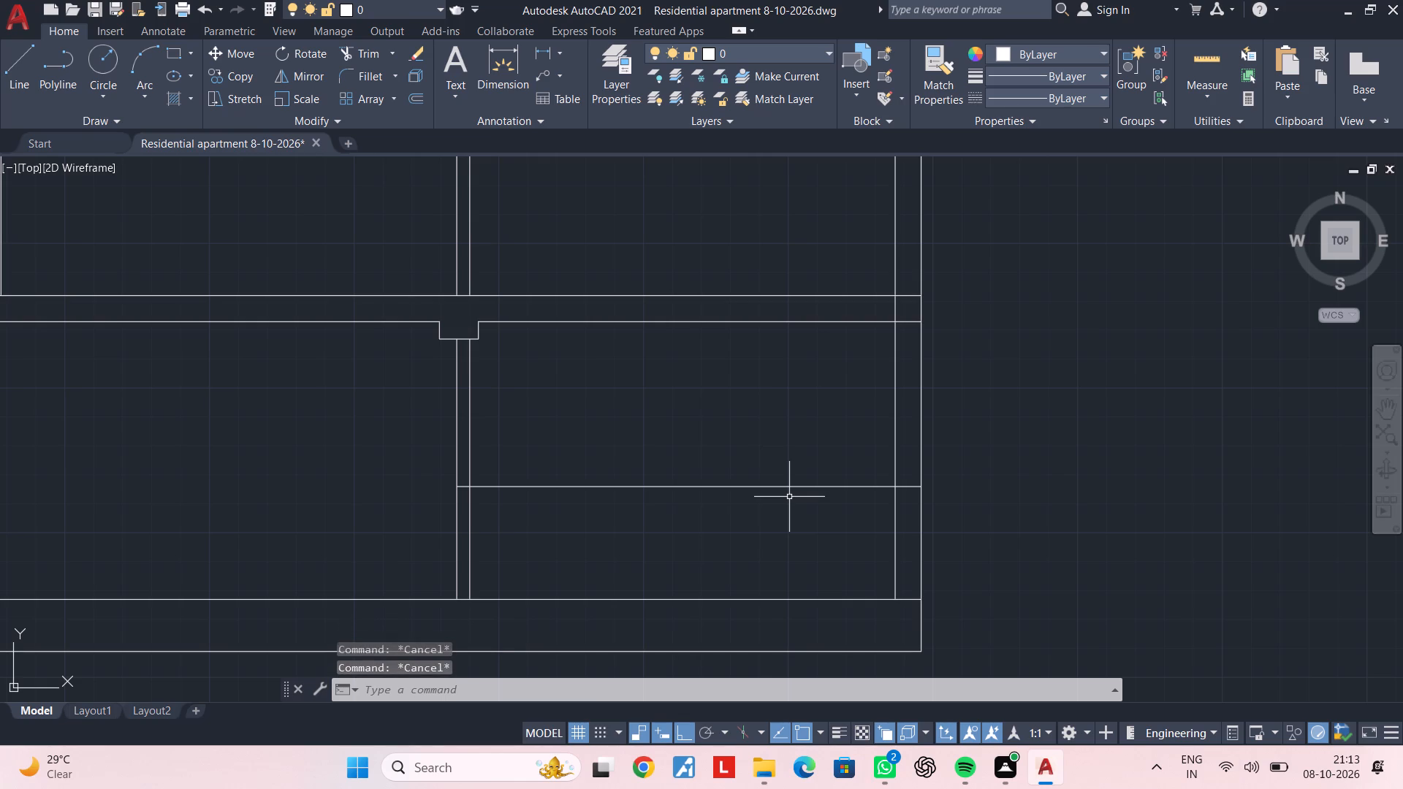
Delete the remaining horizontal 3'3" offset line between the interior wall and the right outer wall.
left_click(789, 497)
left_click(785, 470)
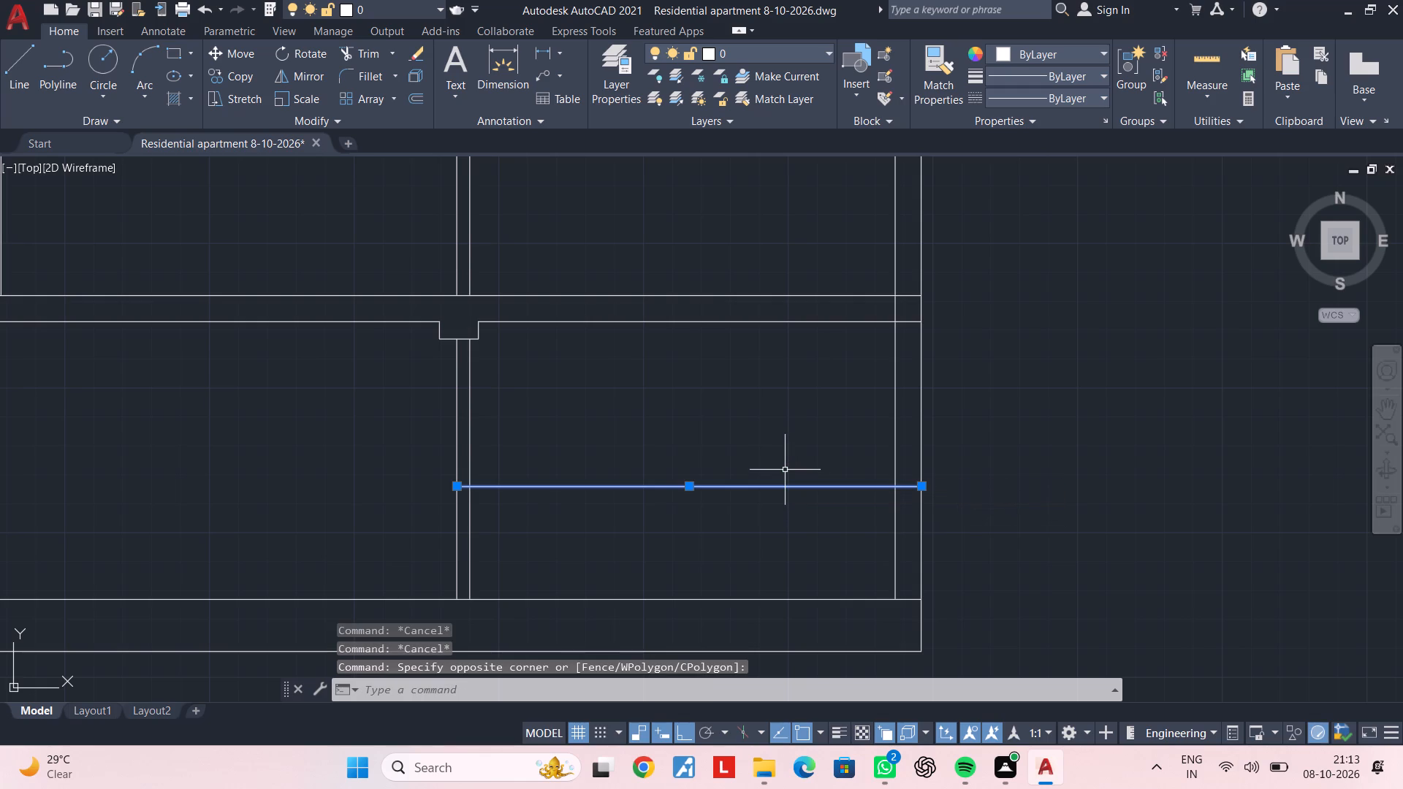
key("Delete")
key("Escape")
key("Escape")
Offset the inner line of the right outer wall 3'3" to the left, into the lower room.
type("OF")
key("space")
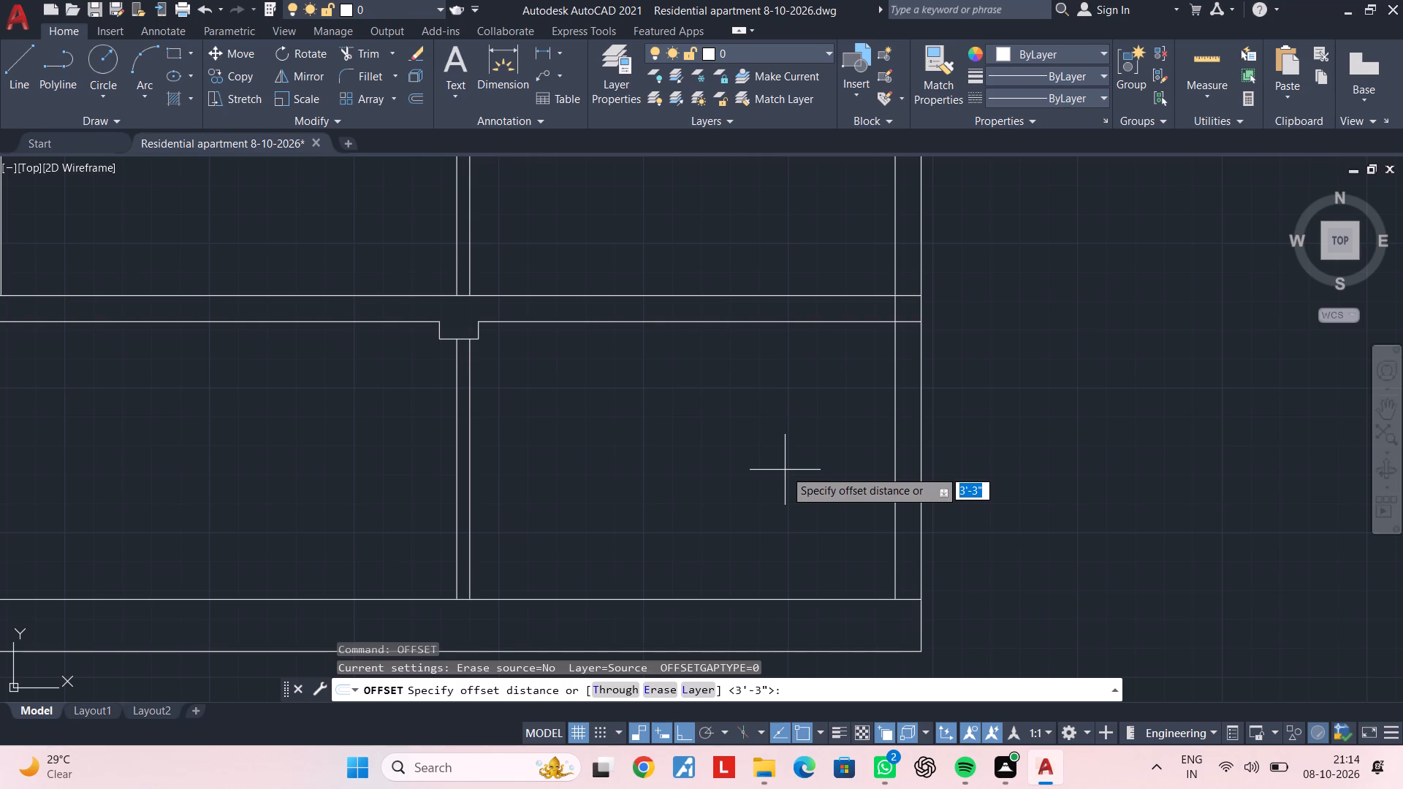
type("3'3\"")
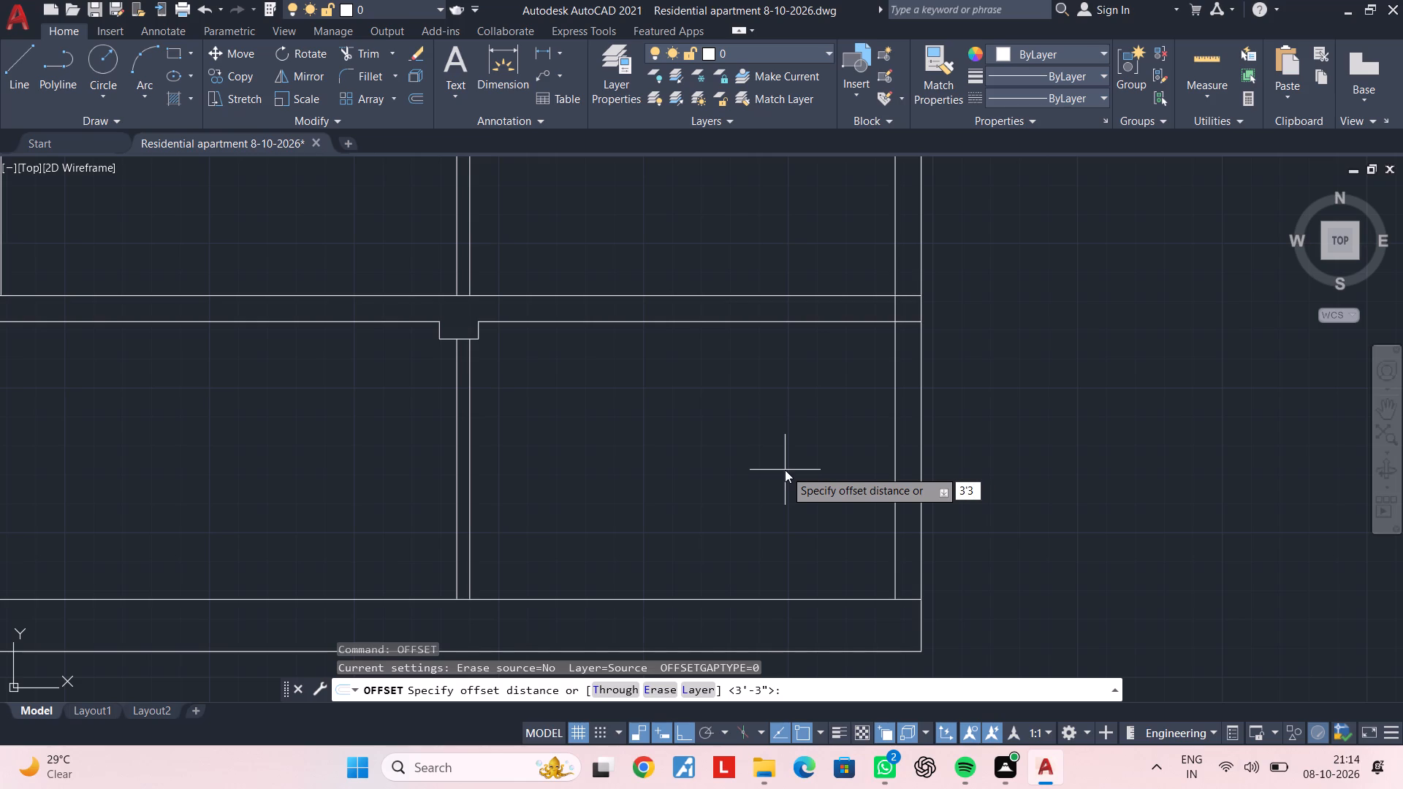
key("Return")
left_click(893, 452)
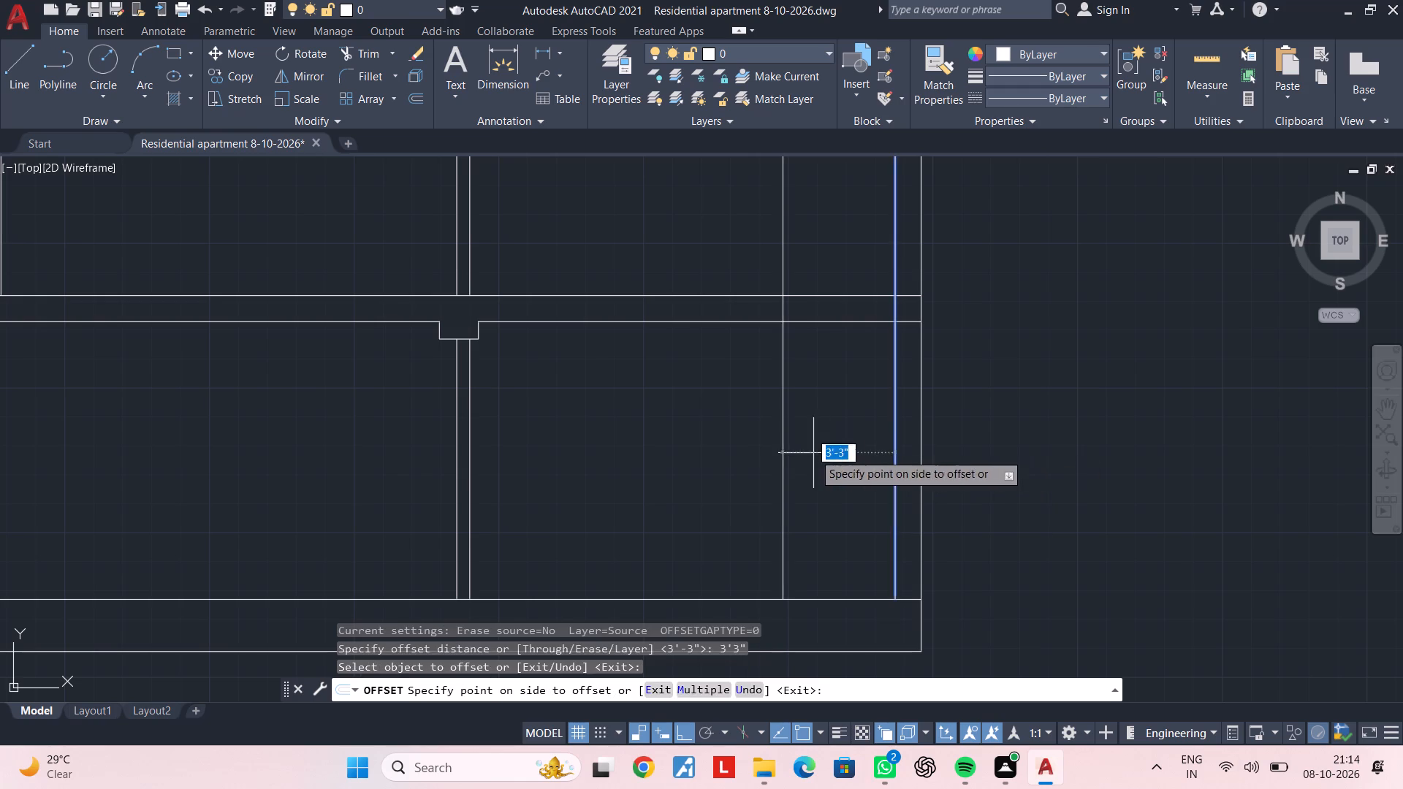
left_click(813, 453)
key("Escape")
key("Escape")
key("Escape")
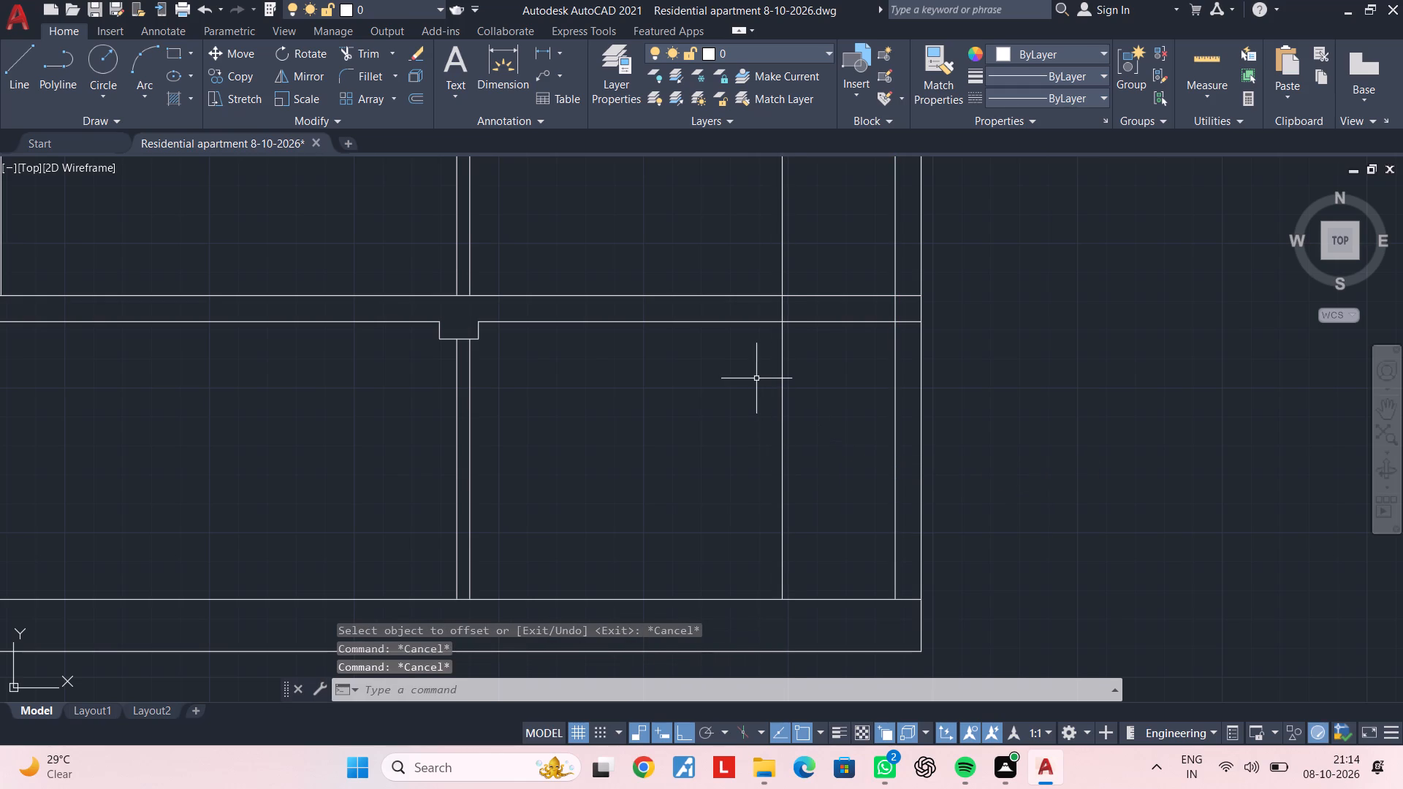
middle_click_drag(750, 393, 747, 406)
key("Escape")
key("Escape")
key("Escape")
key("Escape")
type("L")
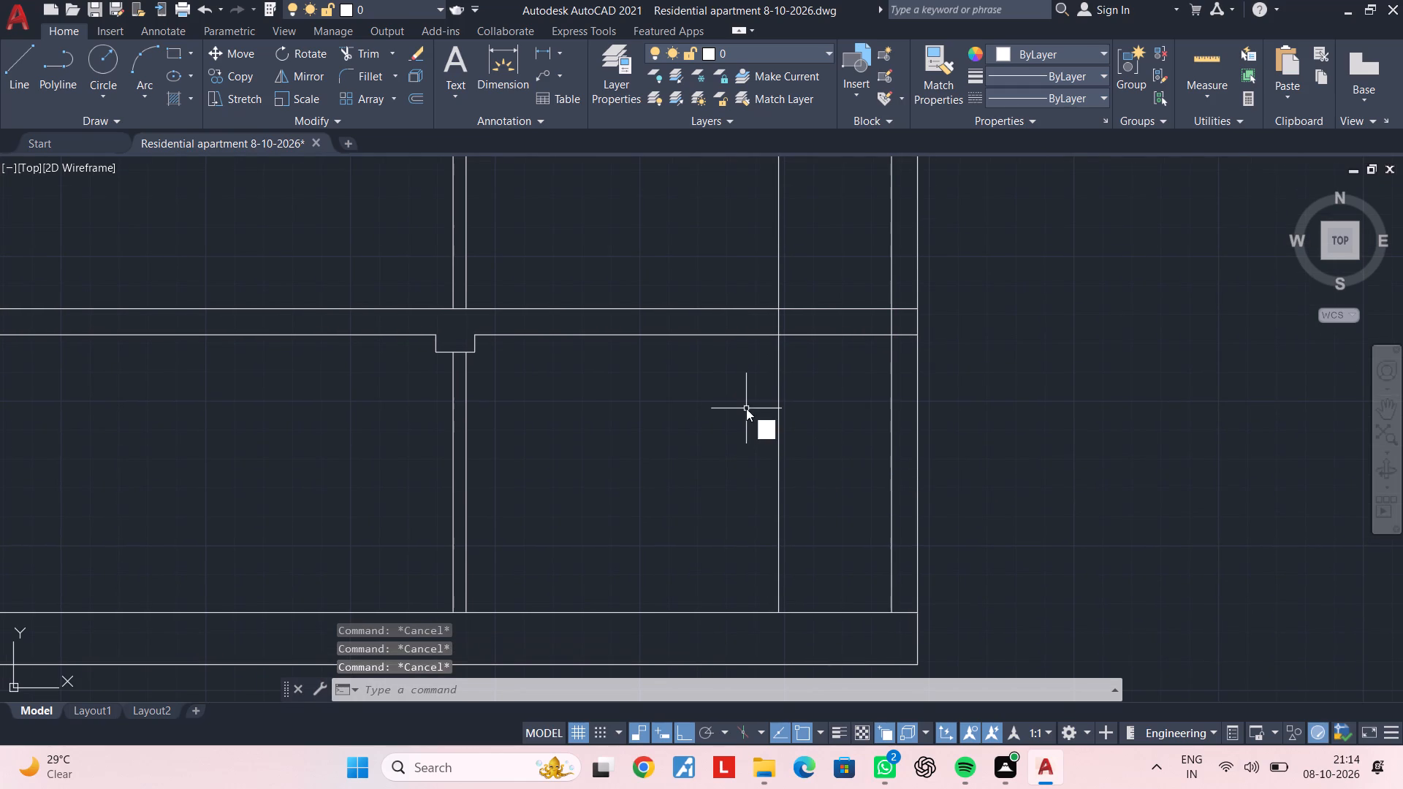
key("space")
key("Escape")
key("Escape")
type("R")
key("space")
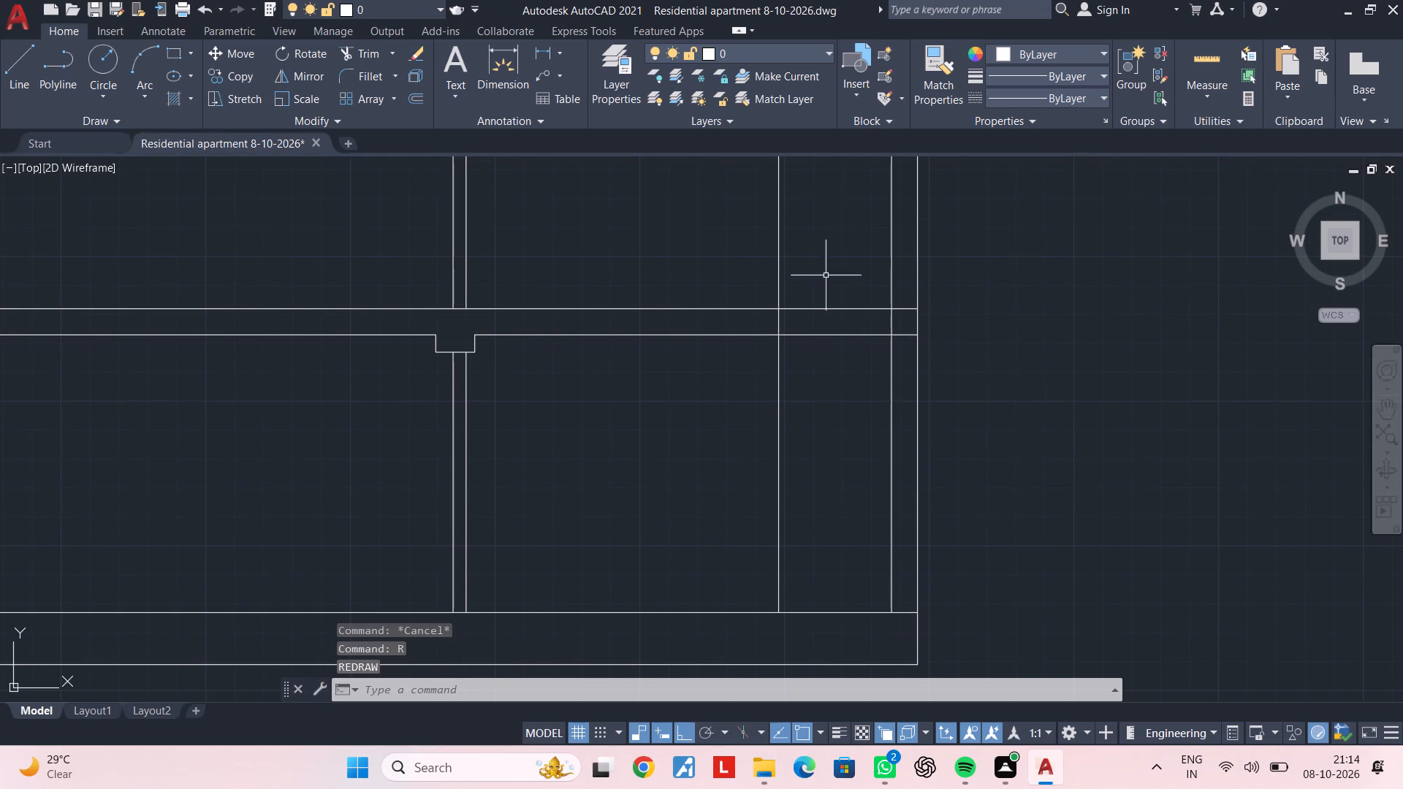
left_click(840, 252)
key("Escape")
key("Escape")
Trim the new vertical offset line above the slab and within the slab thickness, leaving it only in the lower room.
type("TR")
key("space")
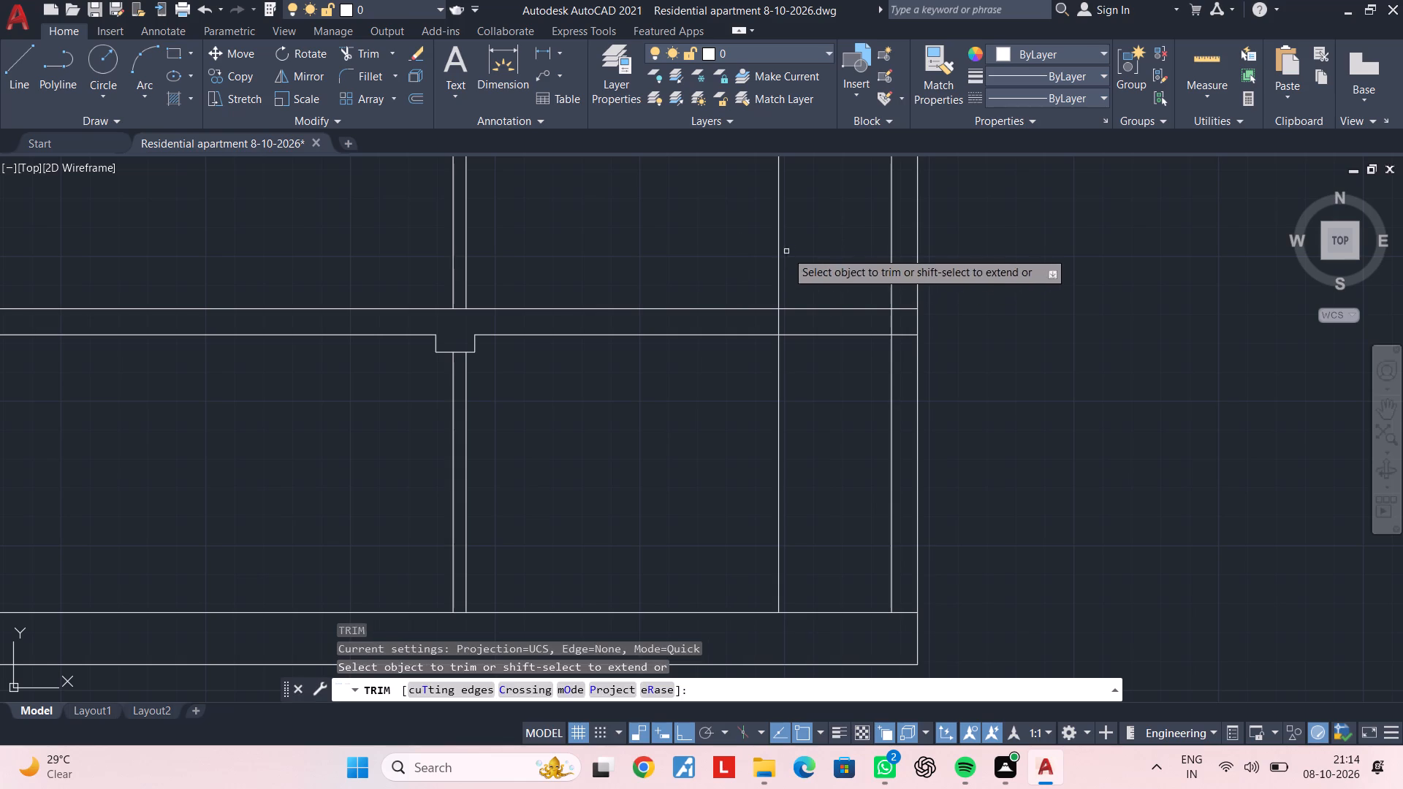
left_click(786, 251)
left_click(731, 266)
middle_click_drag(806, 454, 811, 425)
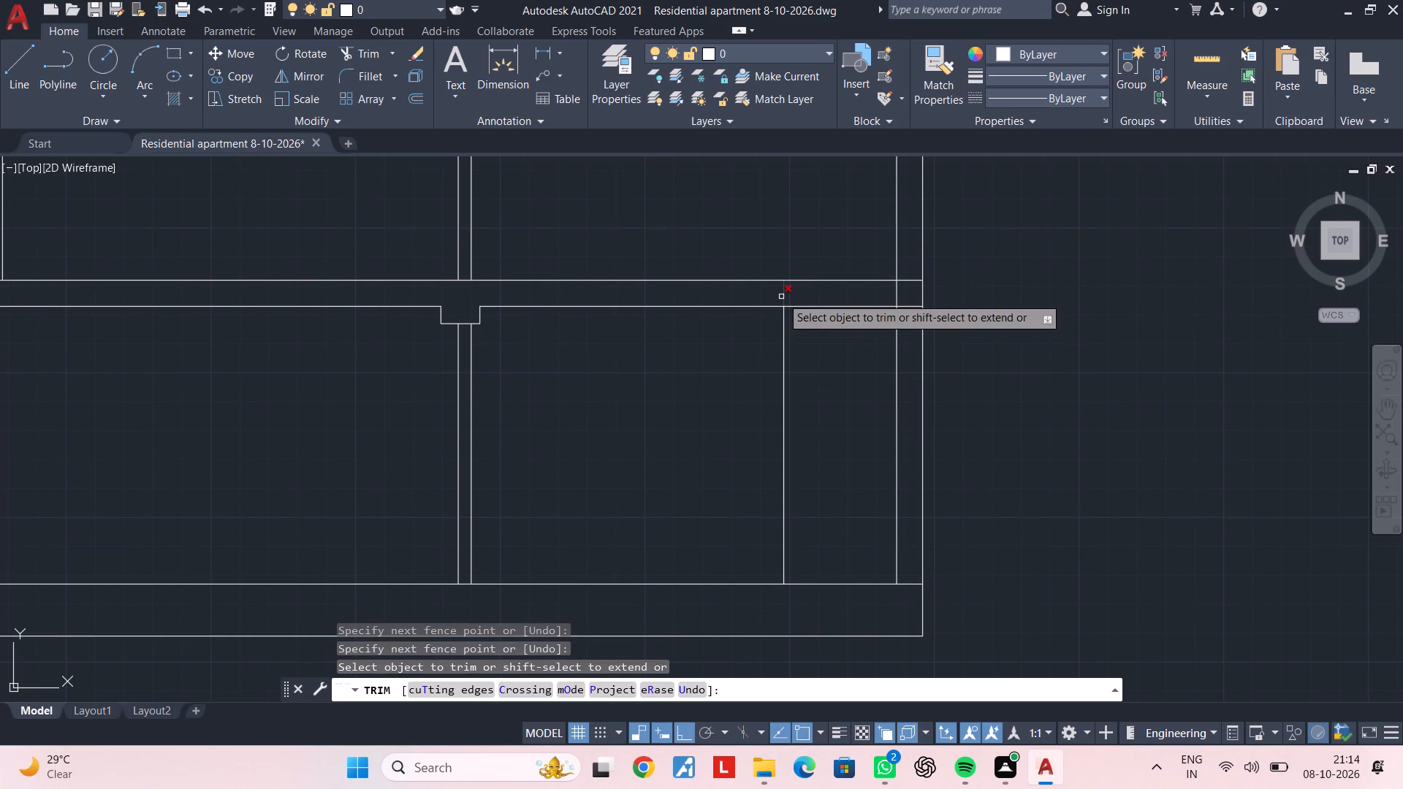
left_click(781, 297)
key("Escape")
key("Escape")
key("Escape")
key("Escape")
Draw a horizontal line from the midpoint of the vertical offset line across to the right outer wall's inner face.
type("L")
key("space")
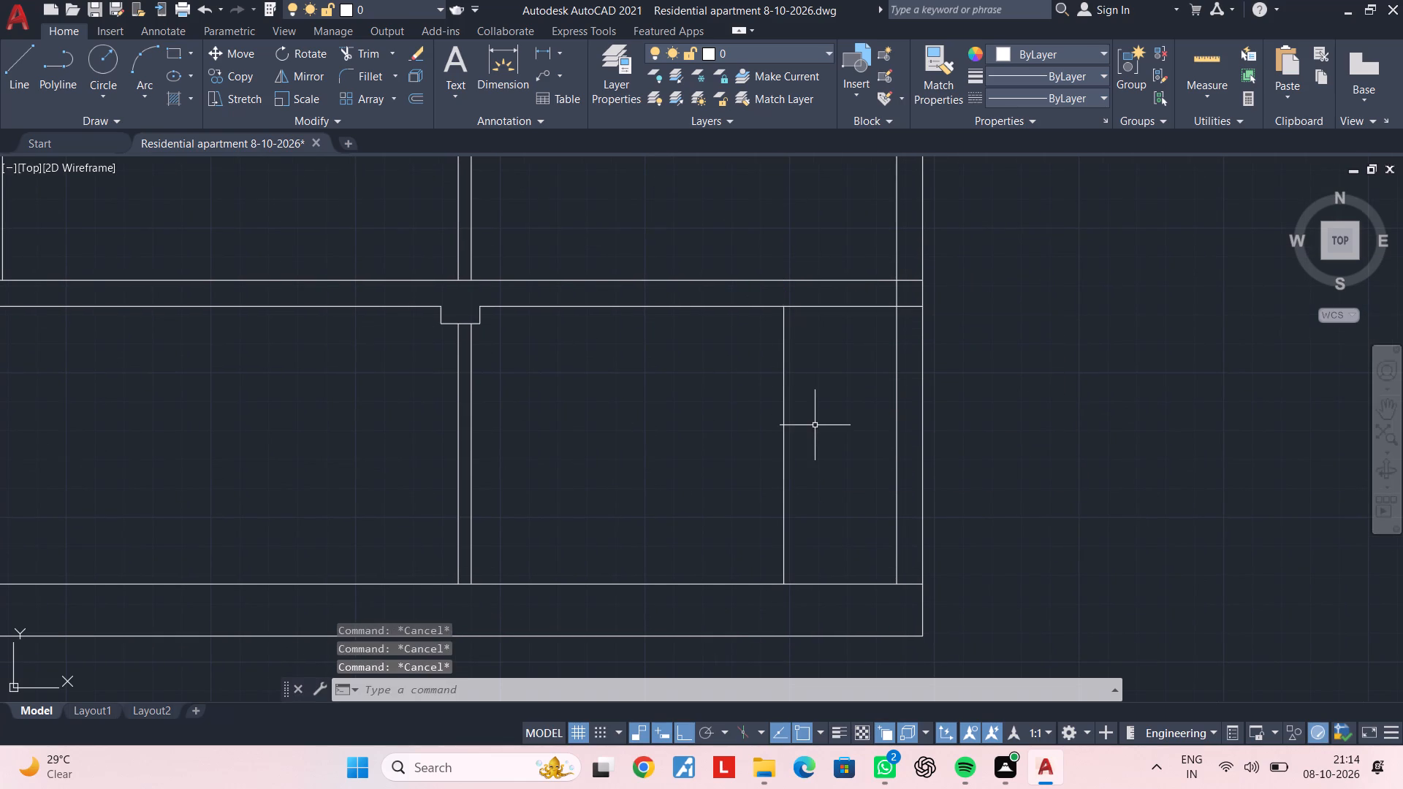
left_click(786, 445)
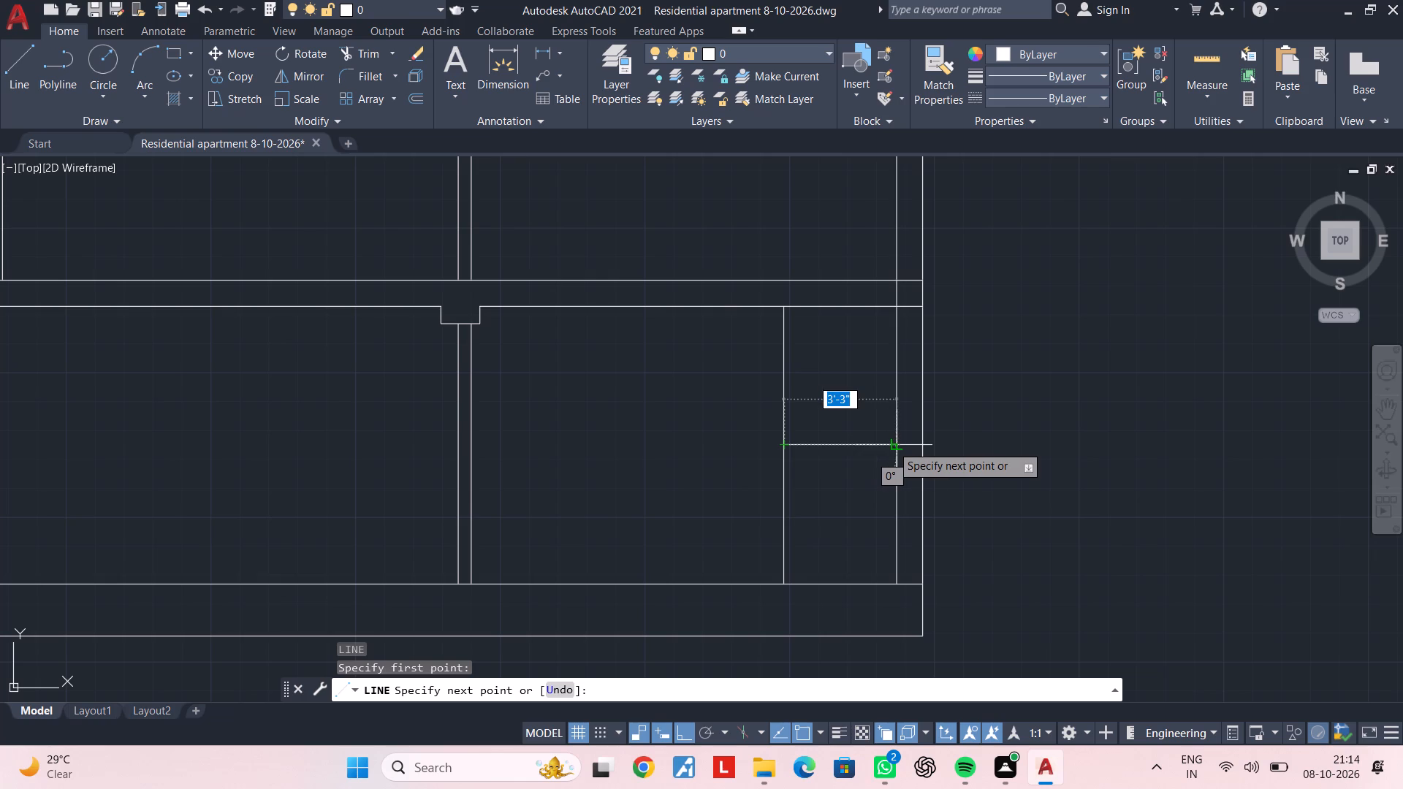
Finish the horizontal line, about 3'-3" long, between the vertical line and the inner face of the right outer wall.
left_click(896, 444)
key("Escape")
key("Escape")
key("Escape")
key("Escape")
key("Escape")
key("Escape")
key("Escape")
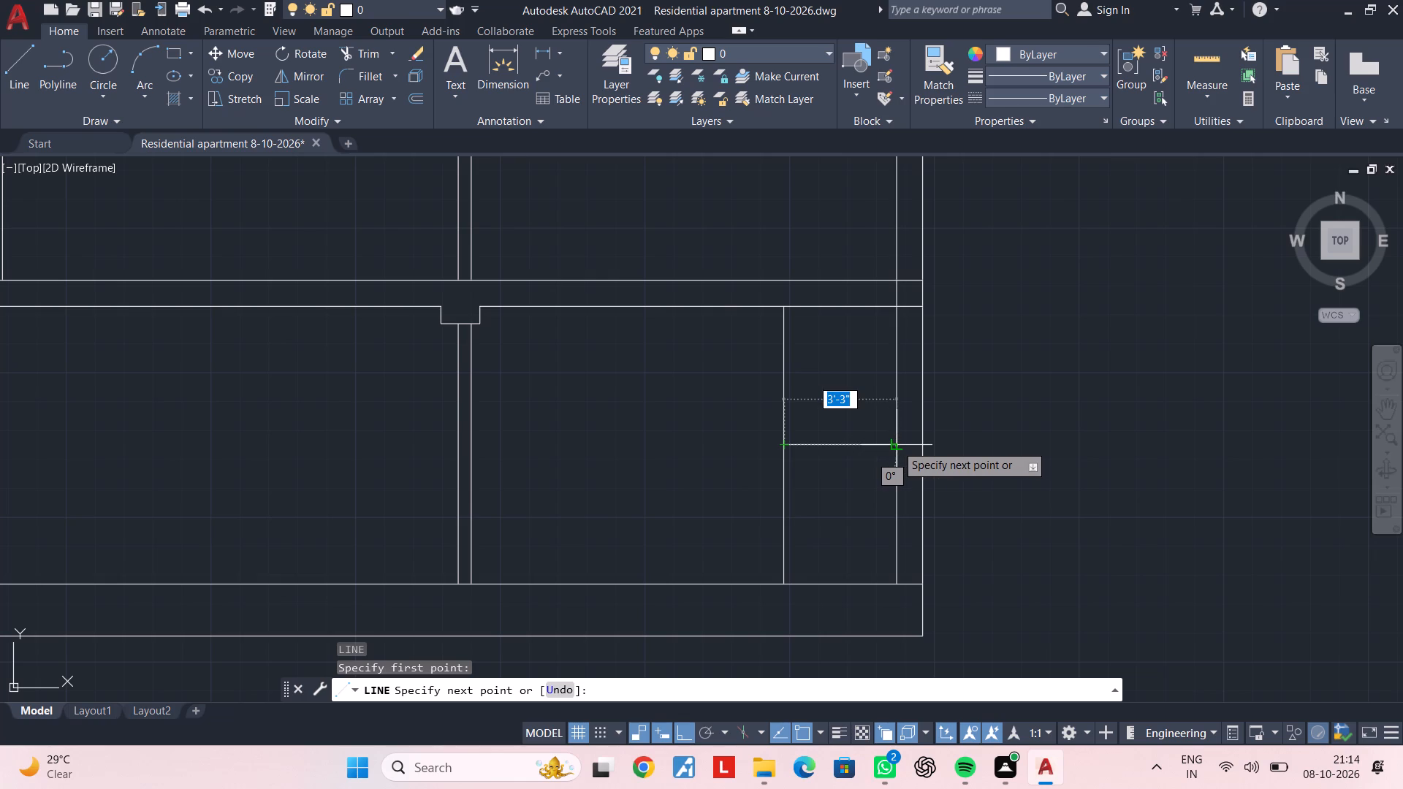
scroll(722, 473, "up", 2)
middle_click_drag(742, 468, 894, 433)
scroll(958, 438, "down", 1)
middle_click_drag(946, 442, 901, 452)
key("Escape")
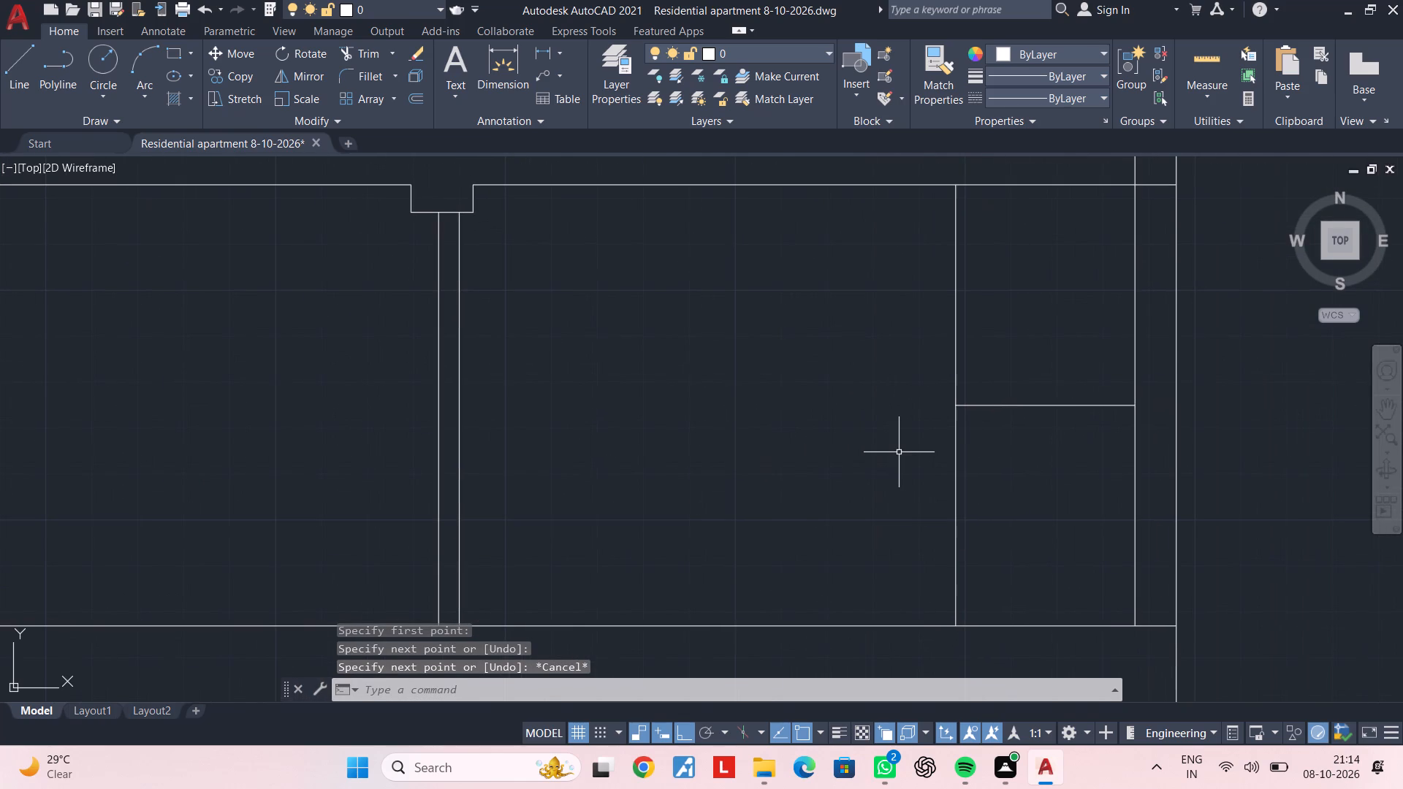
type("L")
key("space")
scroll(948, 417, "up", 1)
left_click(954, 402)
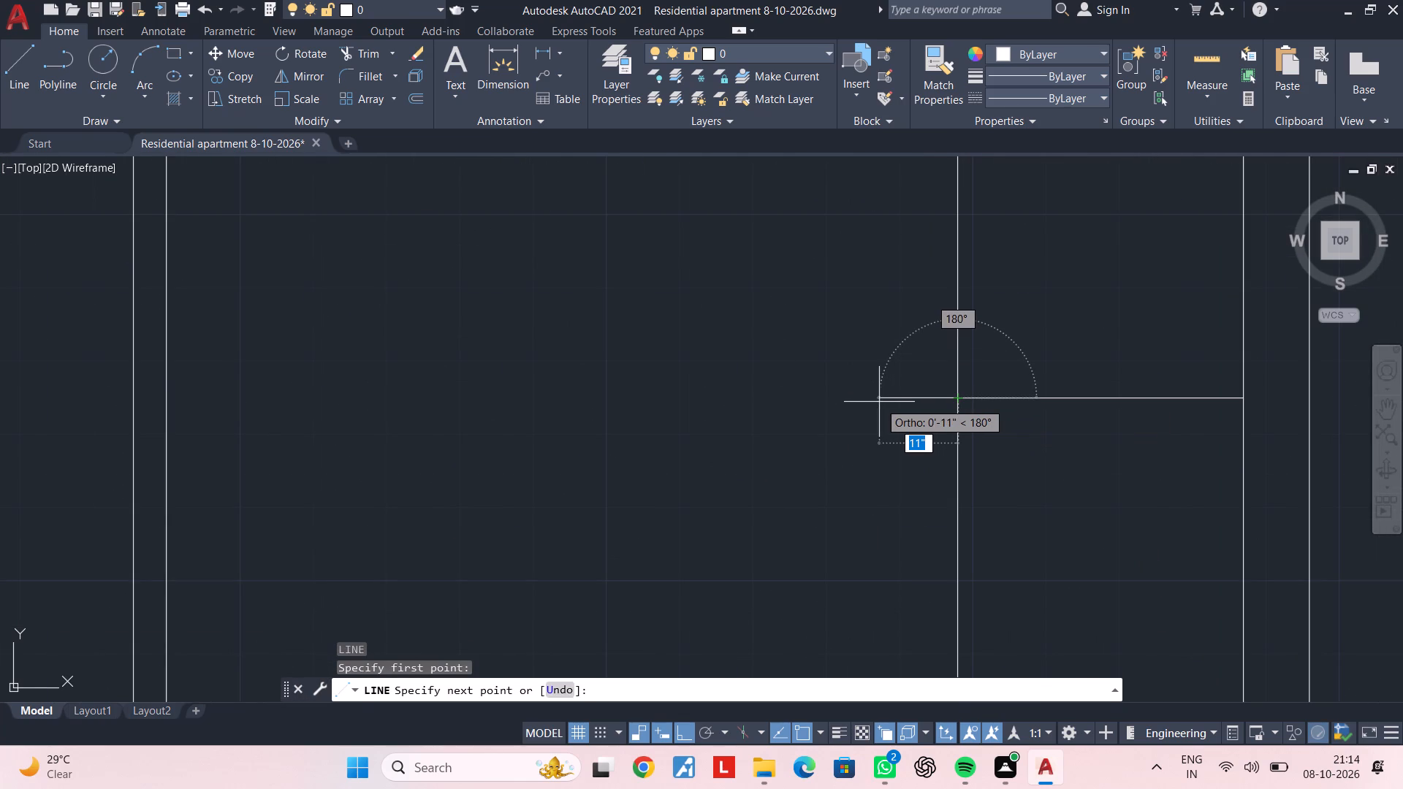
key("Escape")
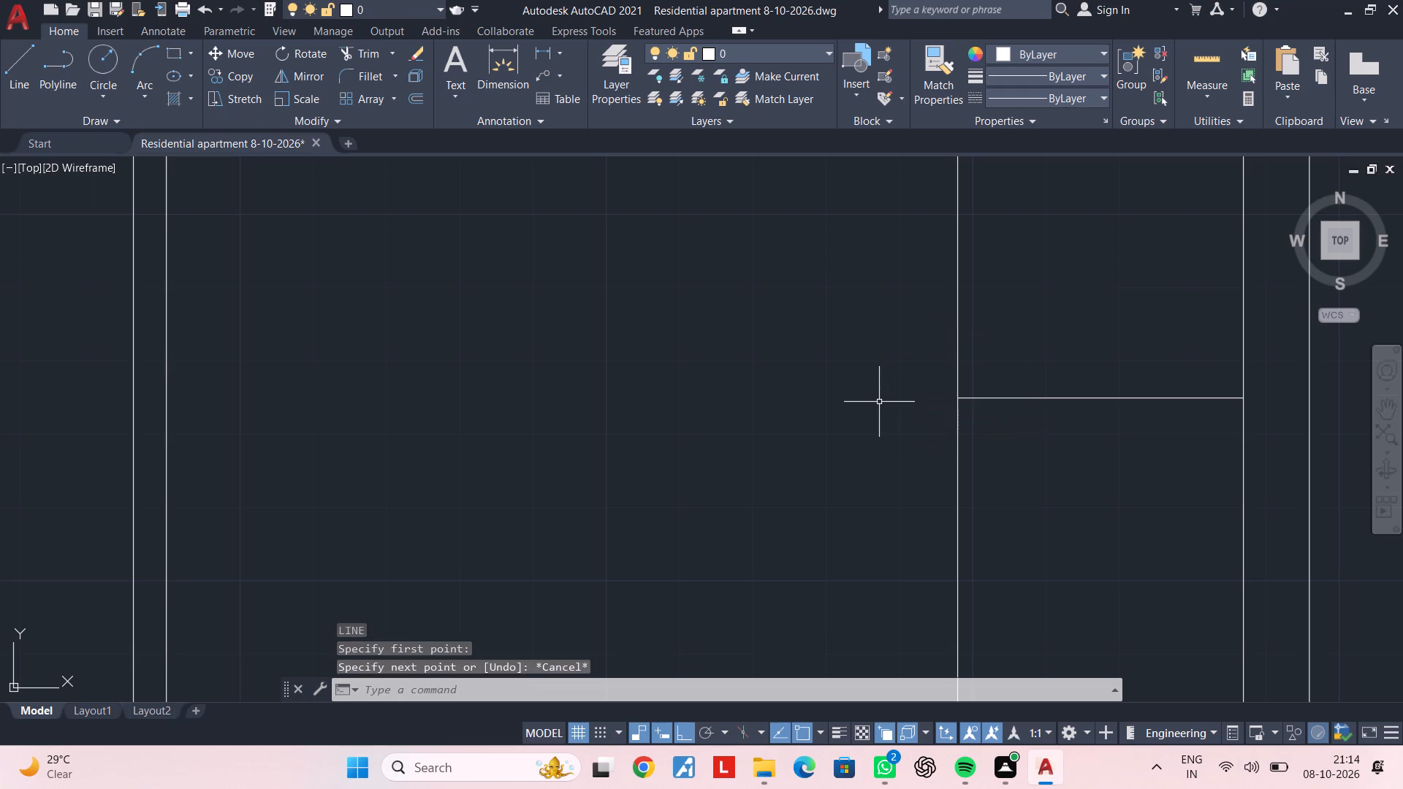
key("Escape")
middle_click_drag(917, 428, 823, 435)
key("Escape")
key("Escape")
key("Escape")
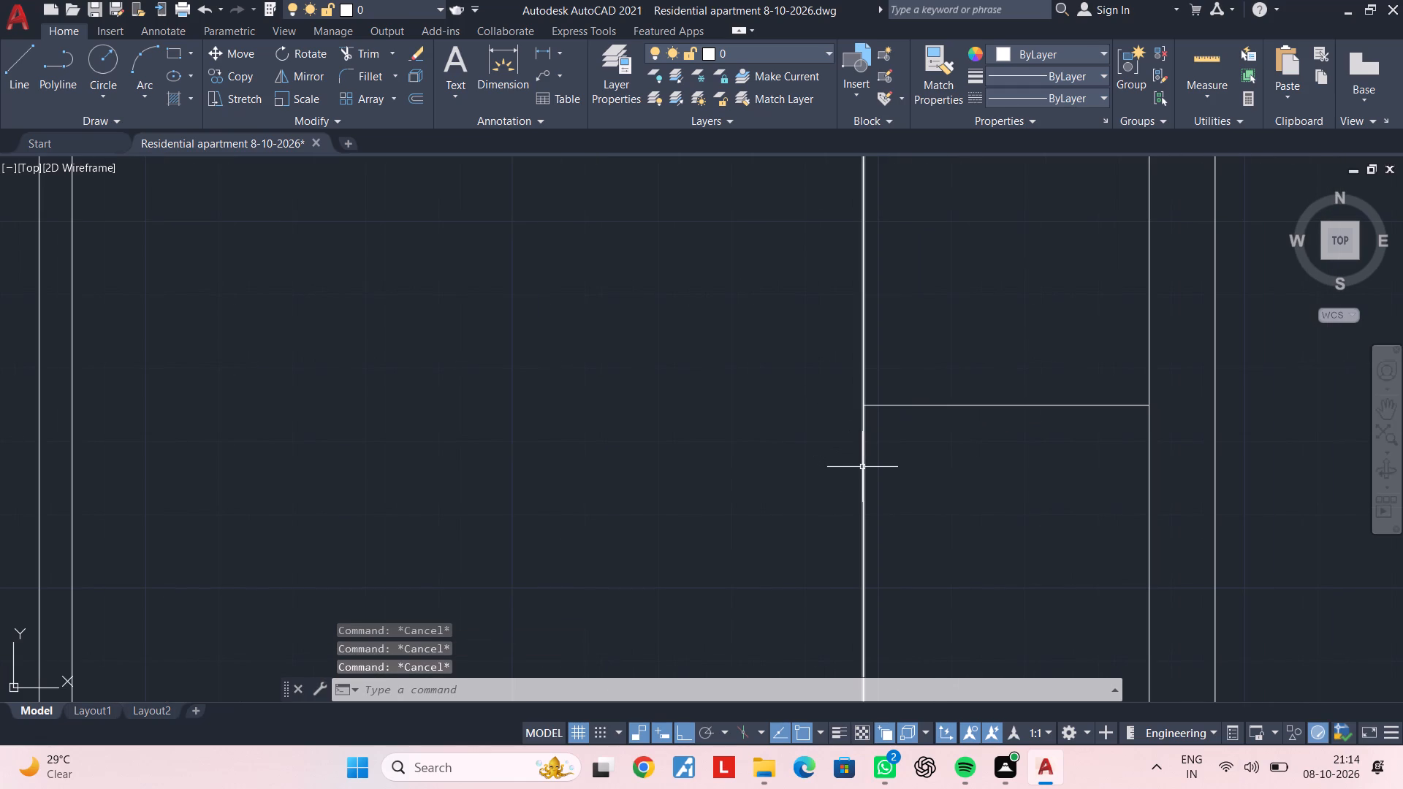
Trim off the part of the vertical line that extends below the new horizontal line.
type("TR")
key("space")
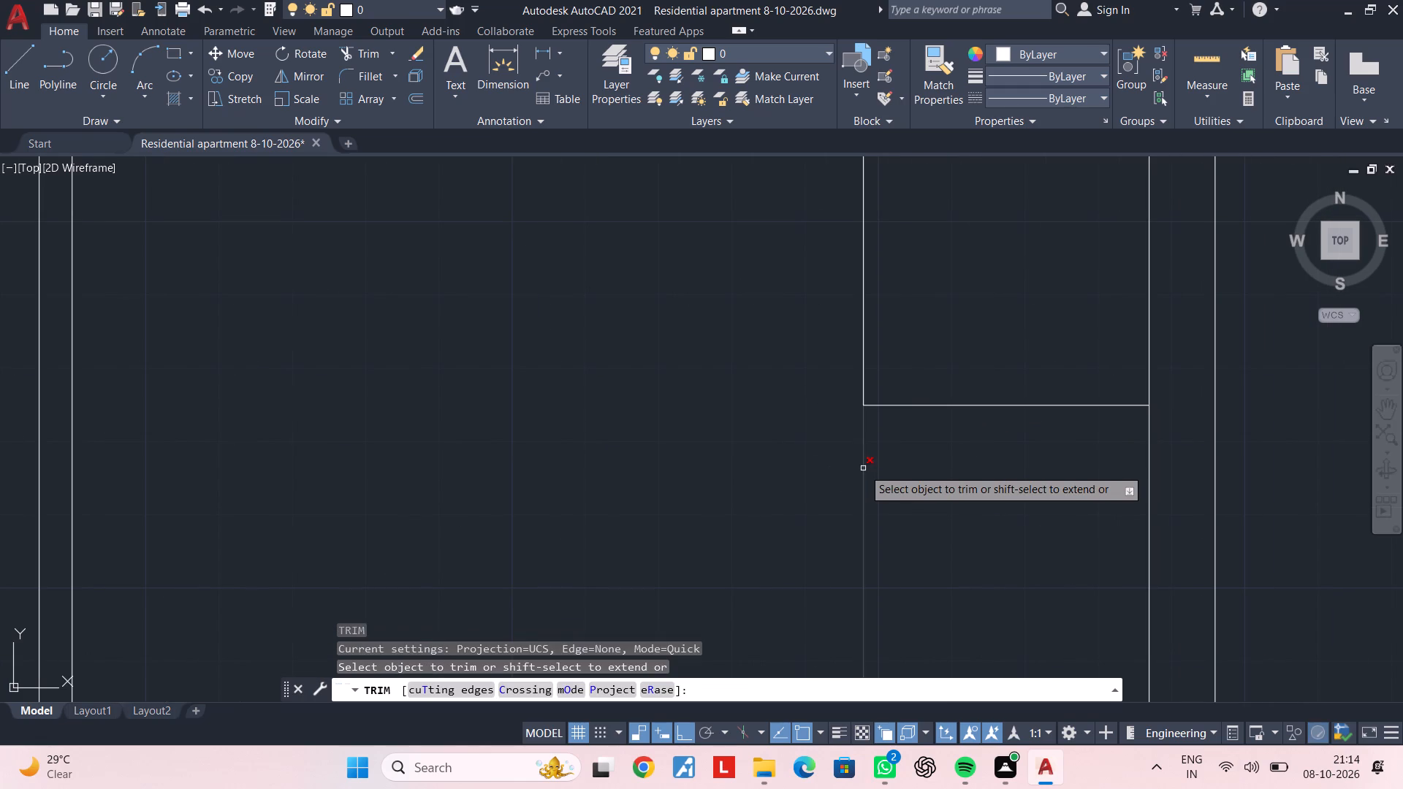
left_click(863, 468)
key("Escape")
key("Escape")
Start a descending stair profile at the horizontal line's left end, drawing two steps with 6.5" risers and 10.5" treads going left.
key("l")
key("space")
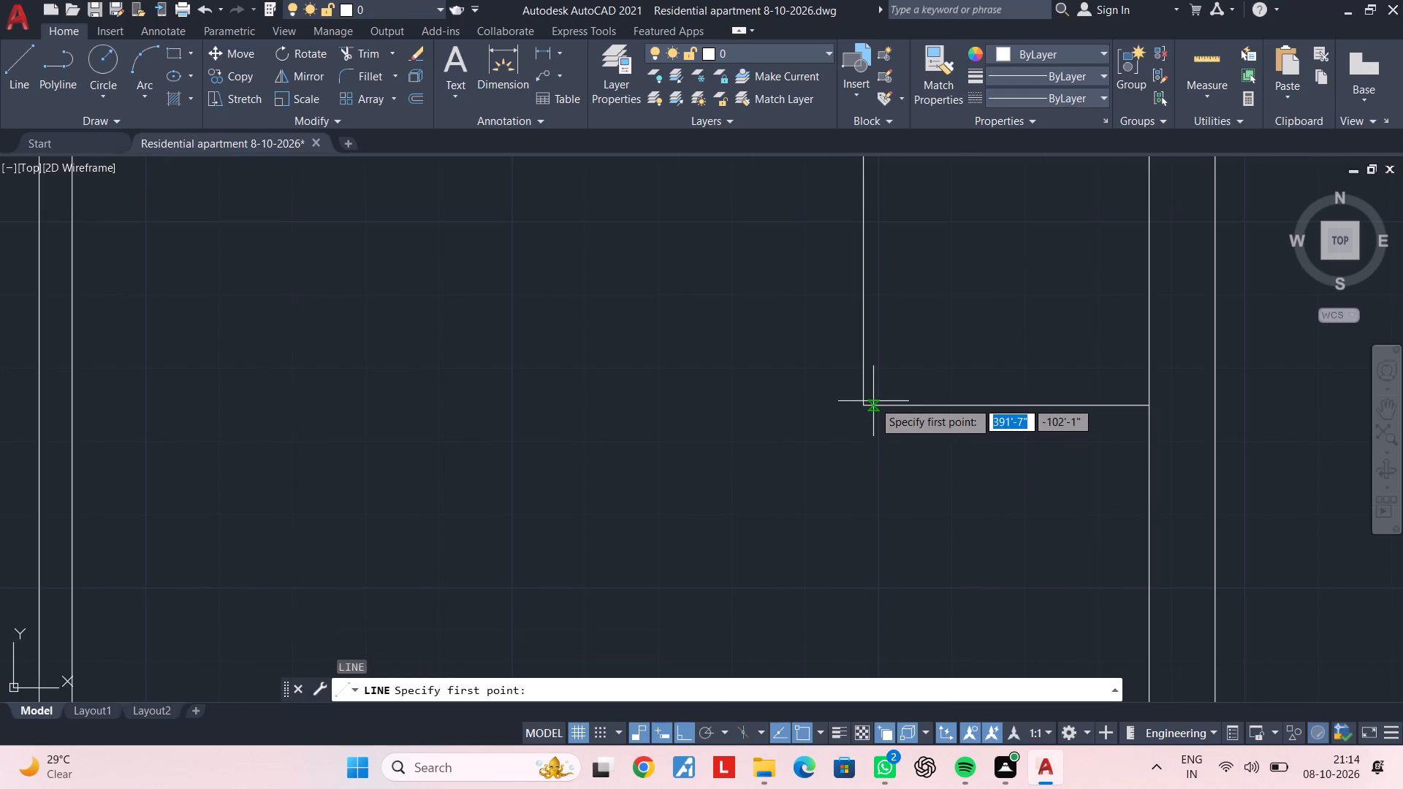
left_click(859, 403)
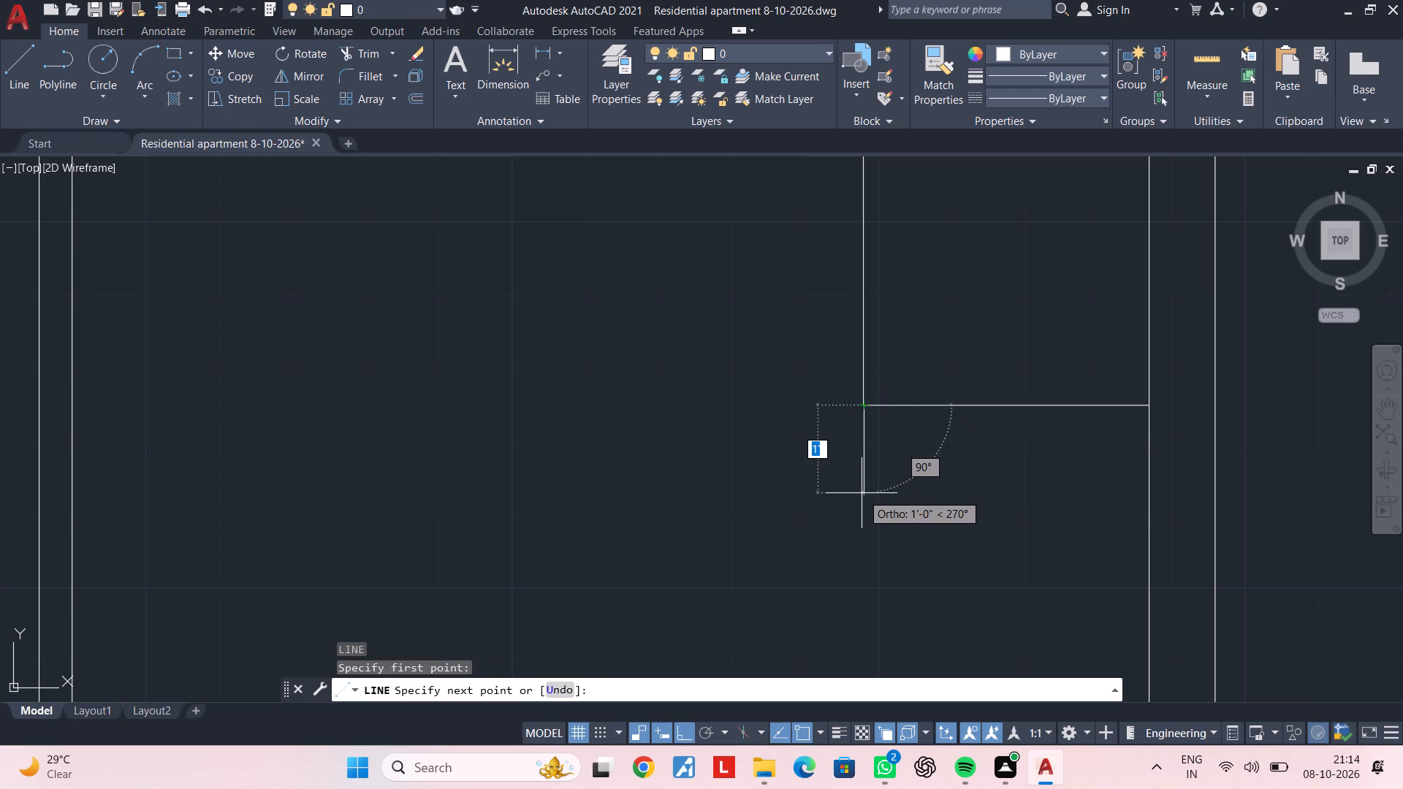
type("6.5\"")
key("Return")
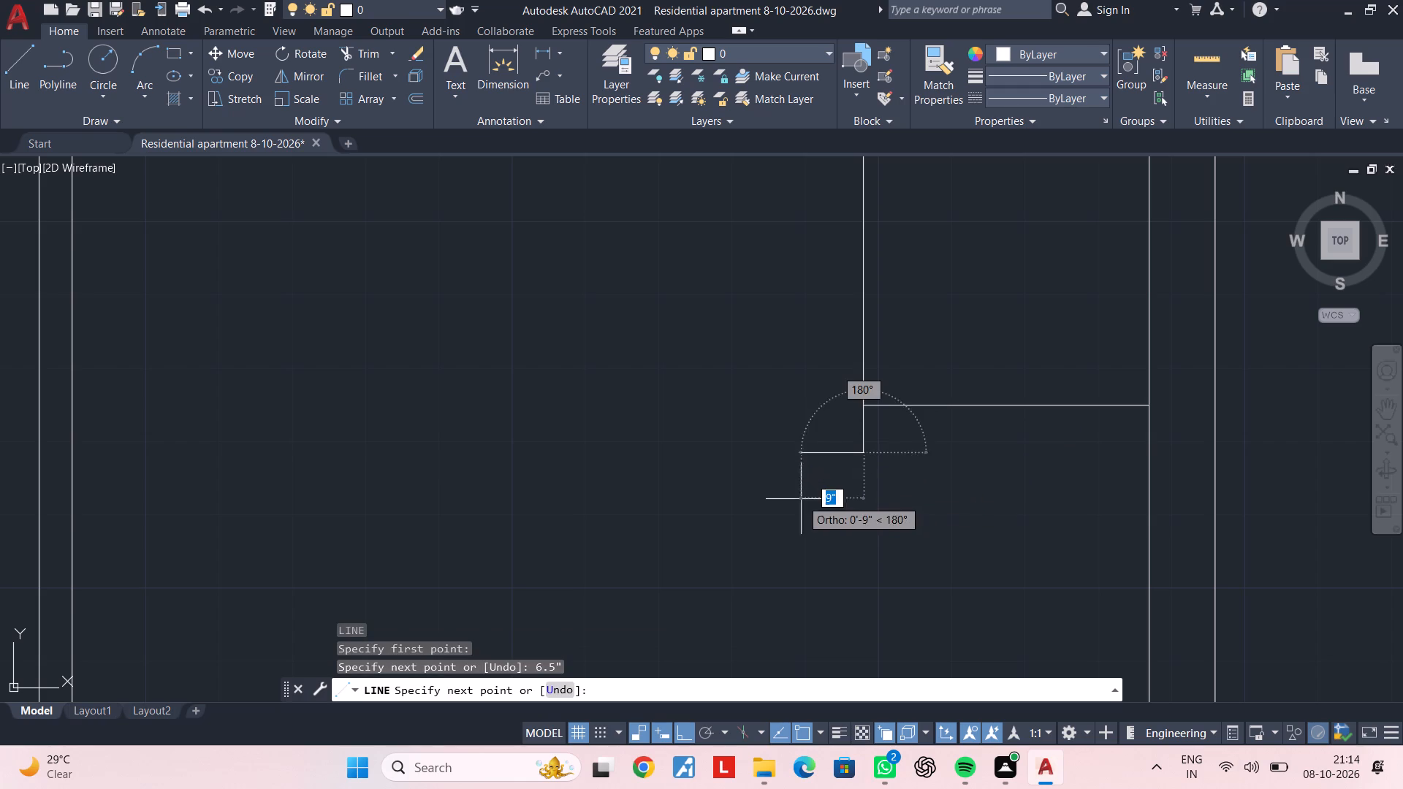
type("10")
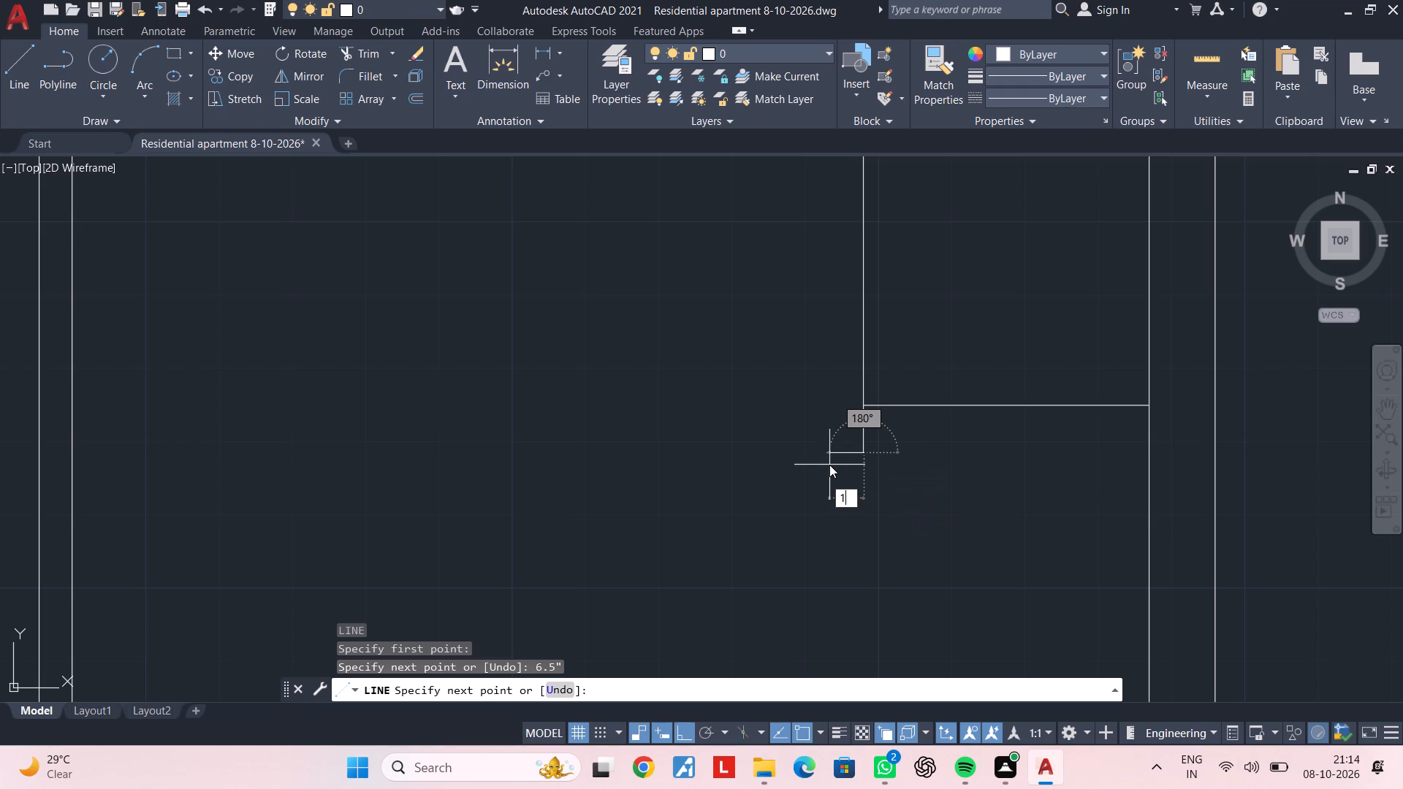
type(".5\"")
key("Return")
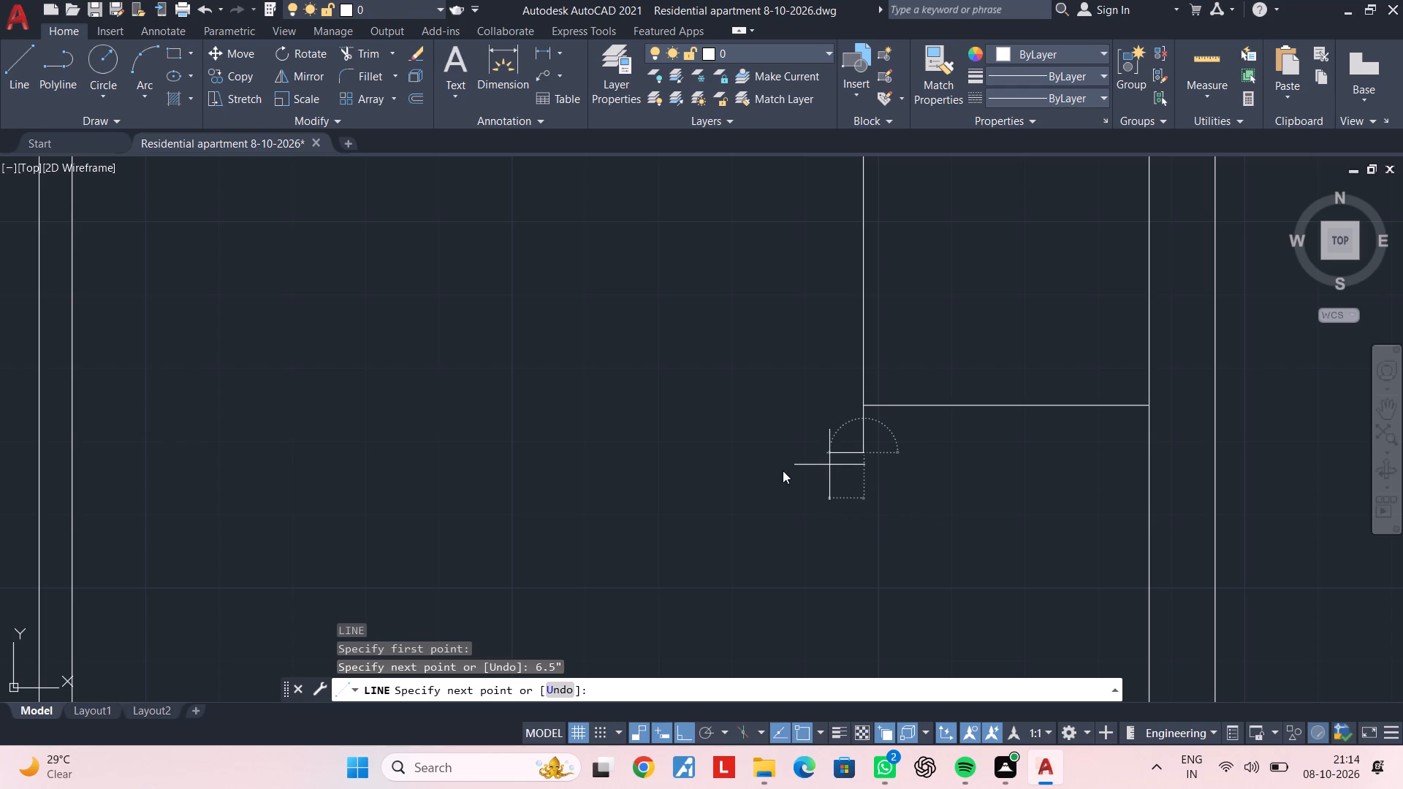
type("6.5\"")
key("Return")
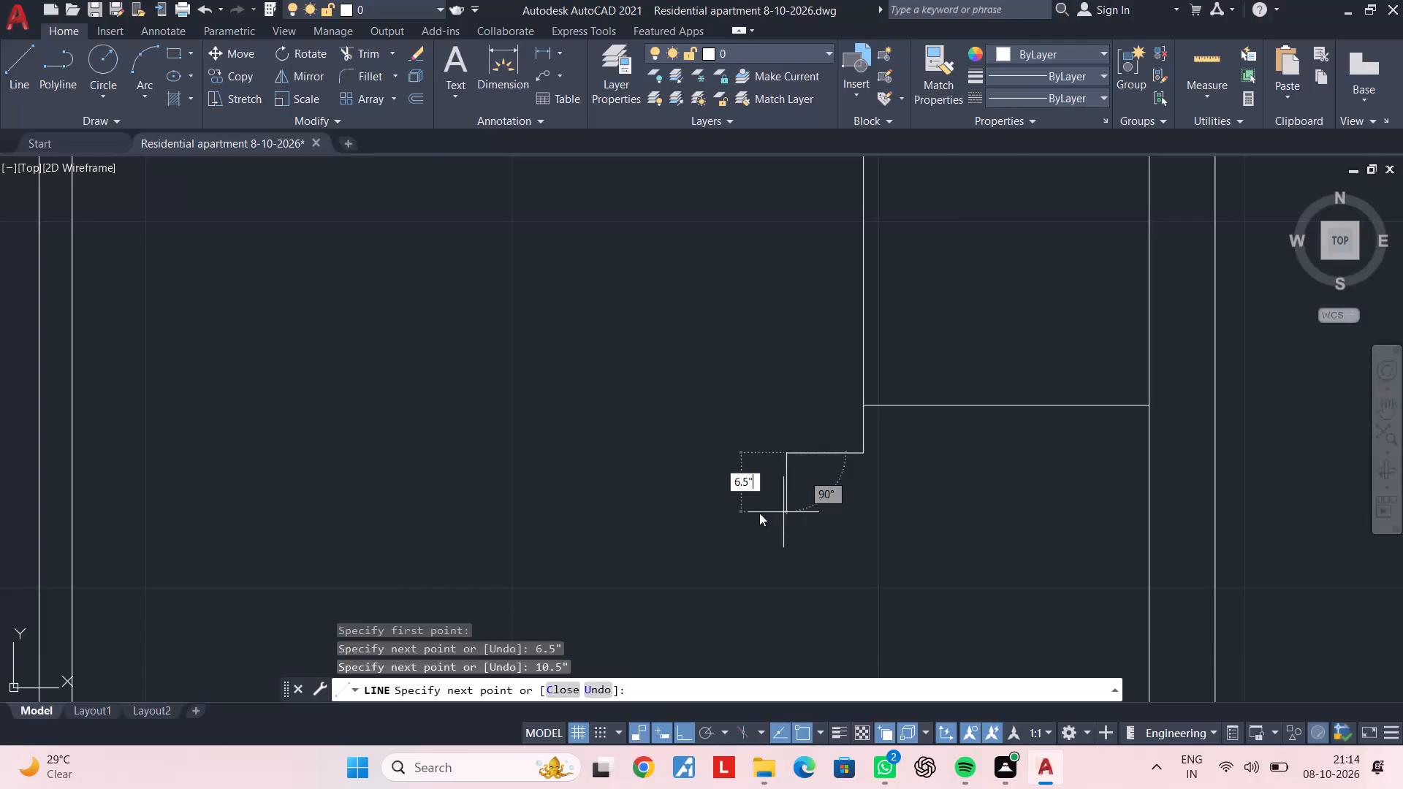
type("10.5\"")
key("Return")
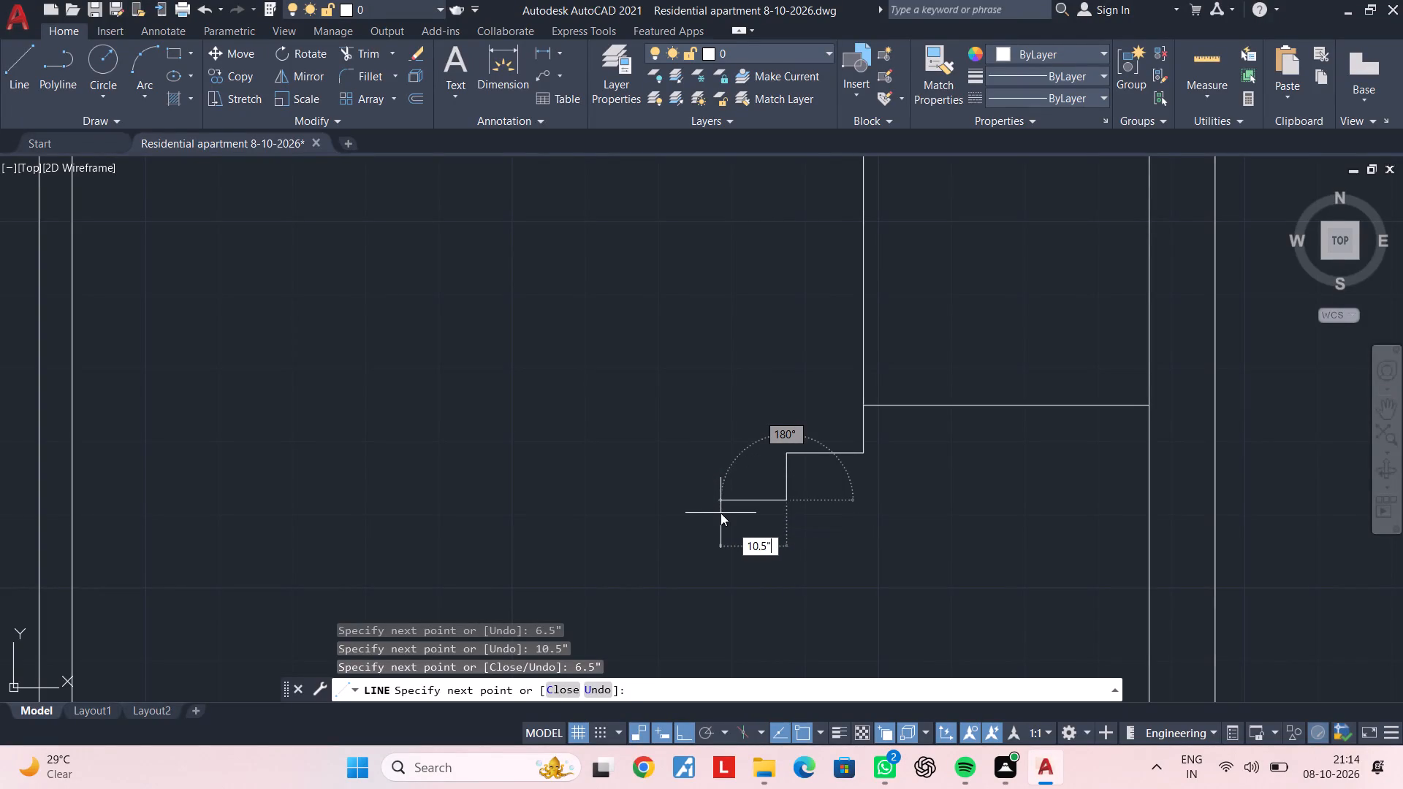
Continue the stair profile with a third step, a 6.5" riser down and a 10.5" tread to the left.
middle_click_drag(719, 547, 722, 498)
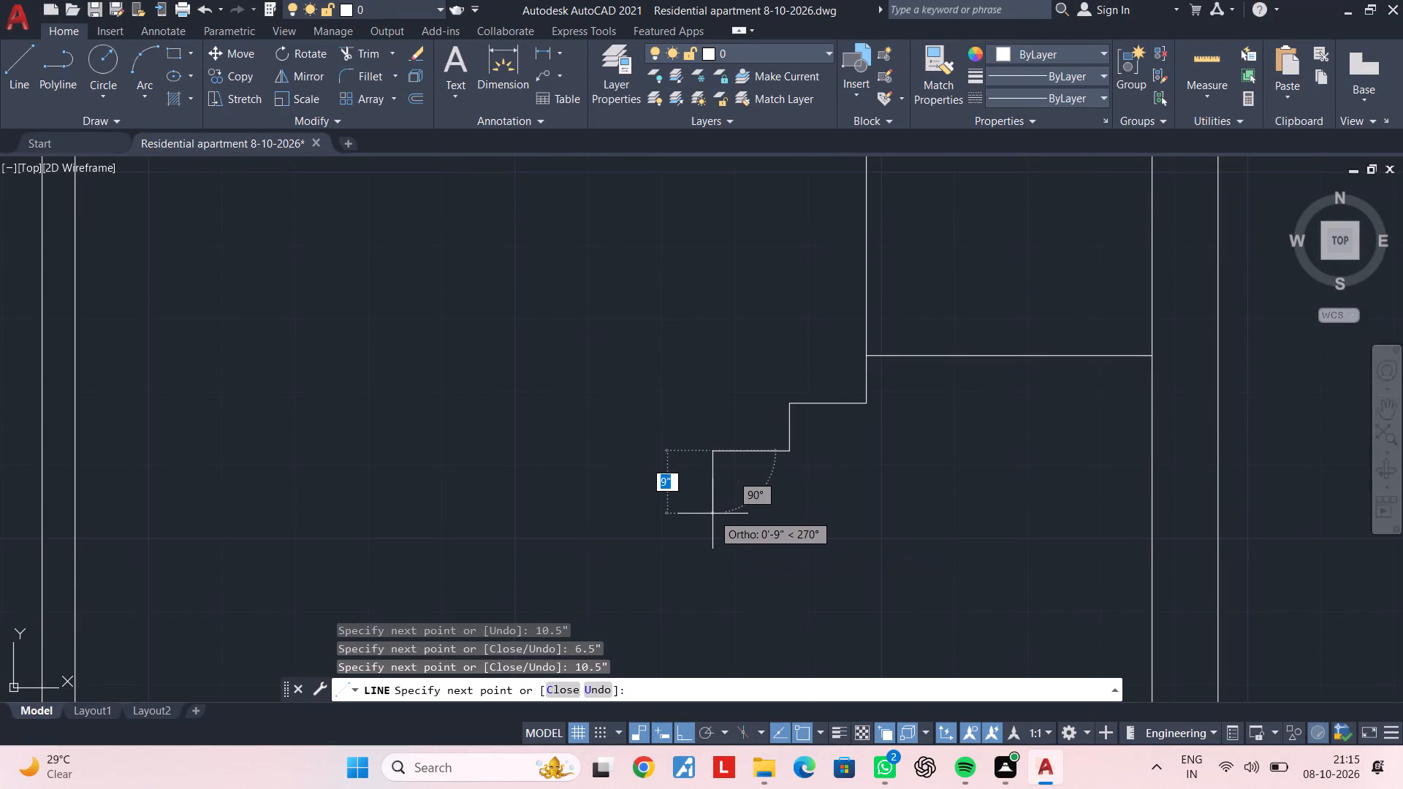
type("6.6")
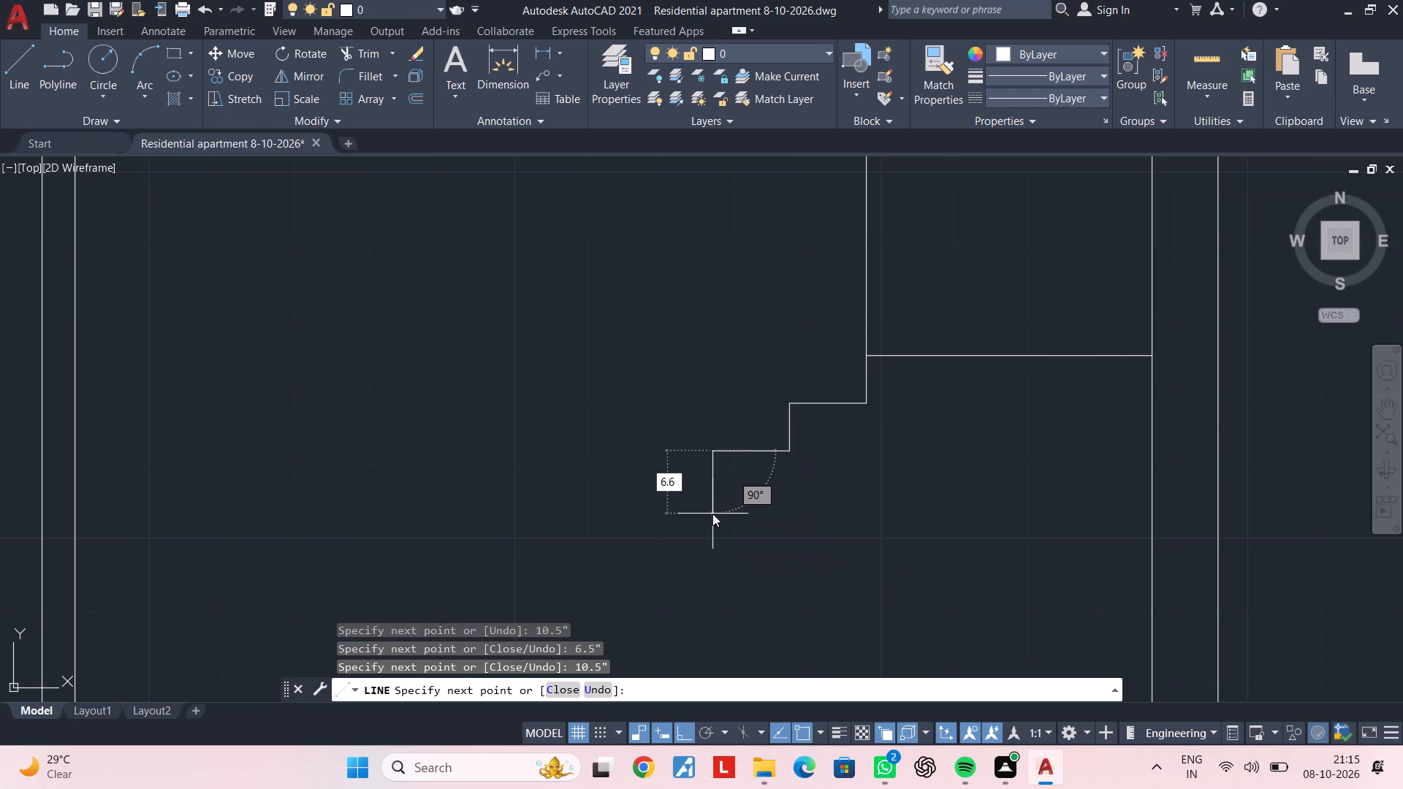
key("BackSpace")
type("5\"")
key("Return")
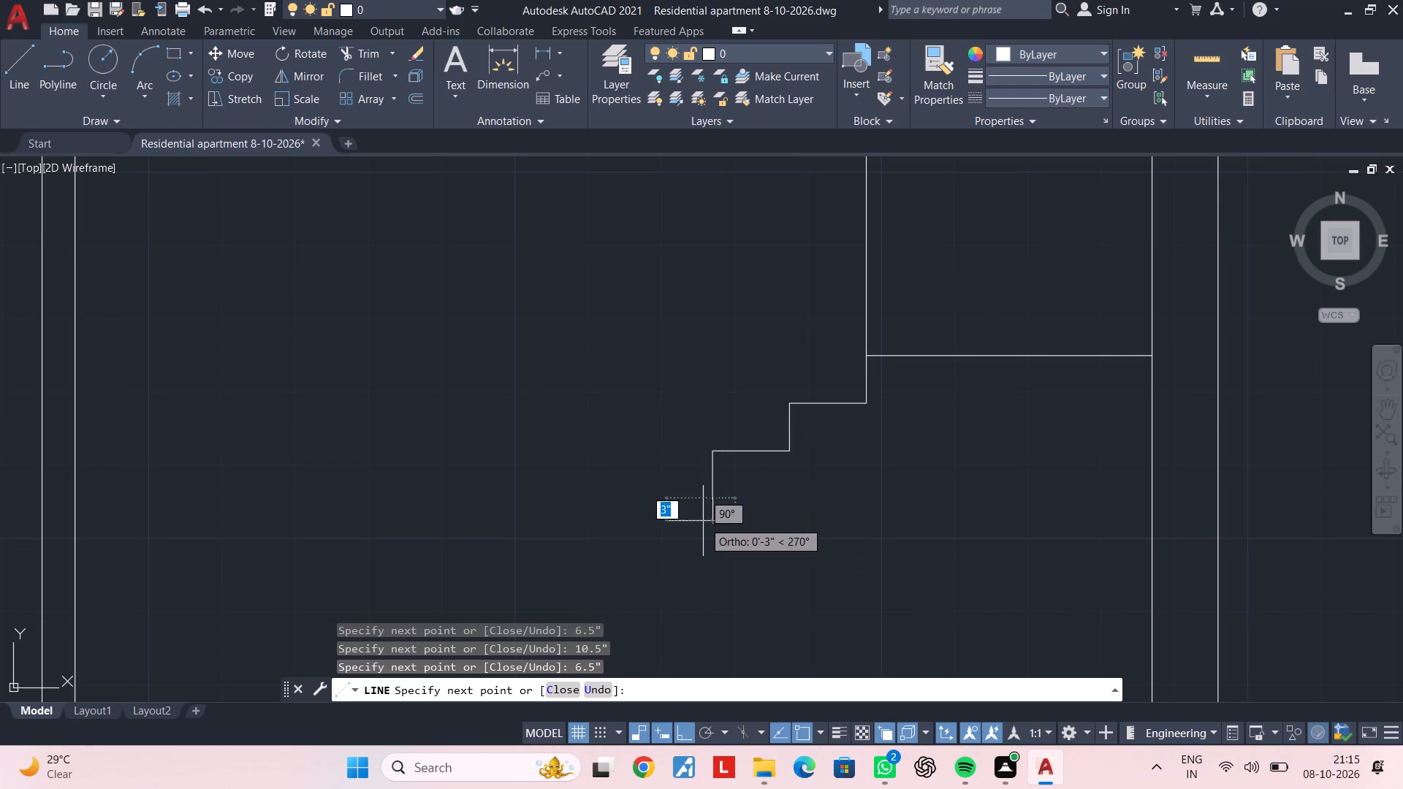
type("10.5")
key("shift+quotedbl")
key("Return")
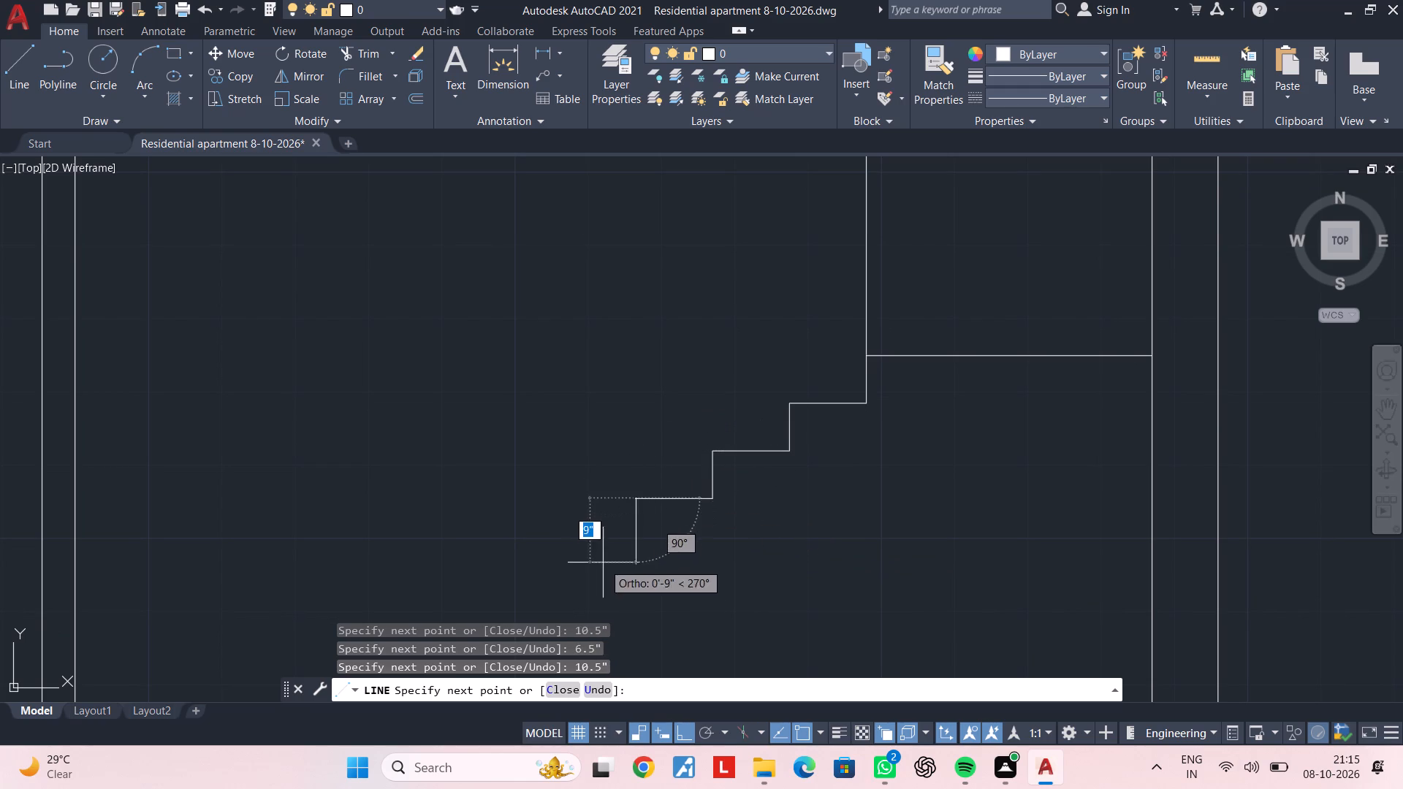
Add the fourth and fifth steps to the stair profile, each with a 6.5" riser and a 10.5" tread.
scroll(650, 577, "down", 1)
middle_click_drag(649, 563, 712, 405)
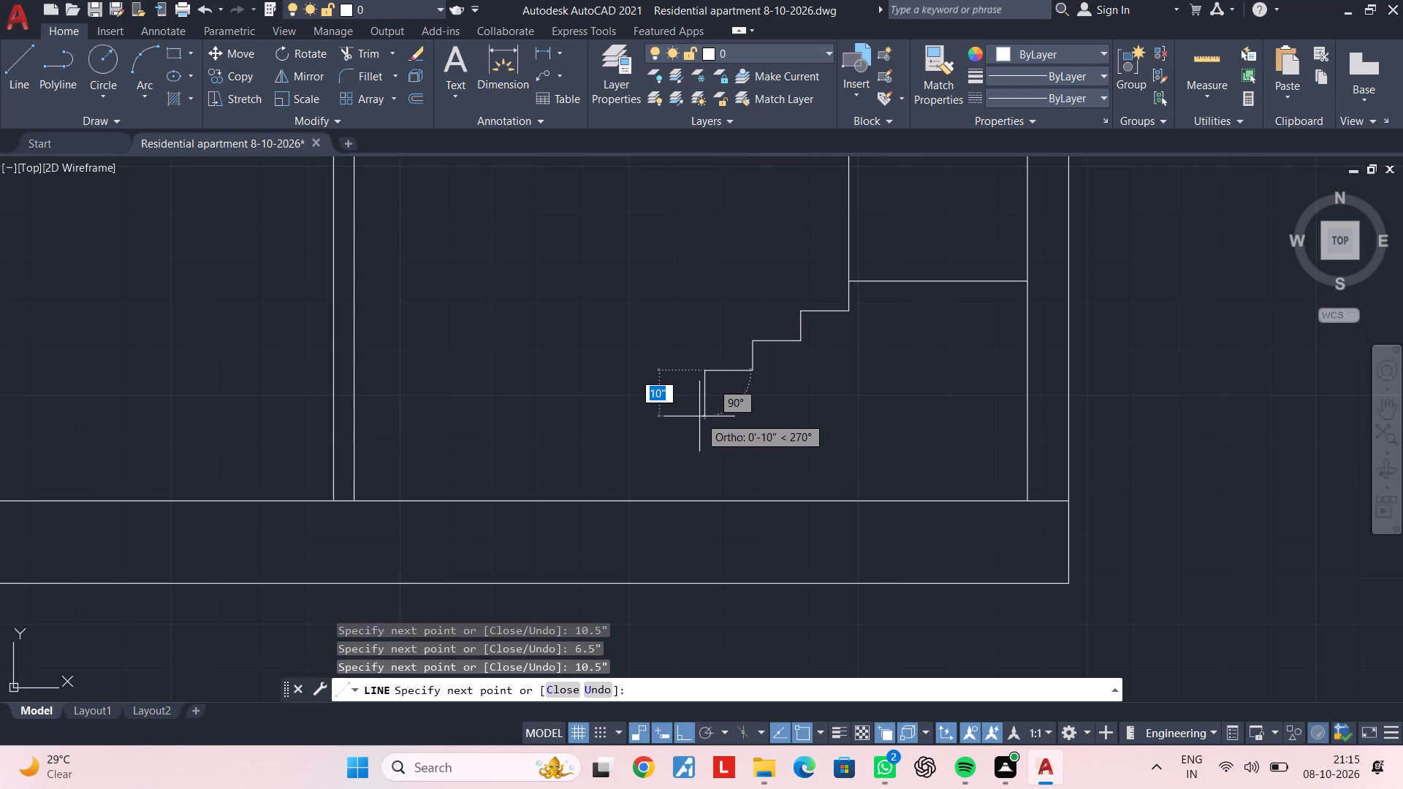
type("6.5\"")
key("Return")
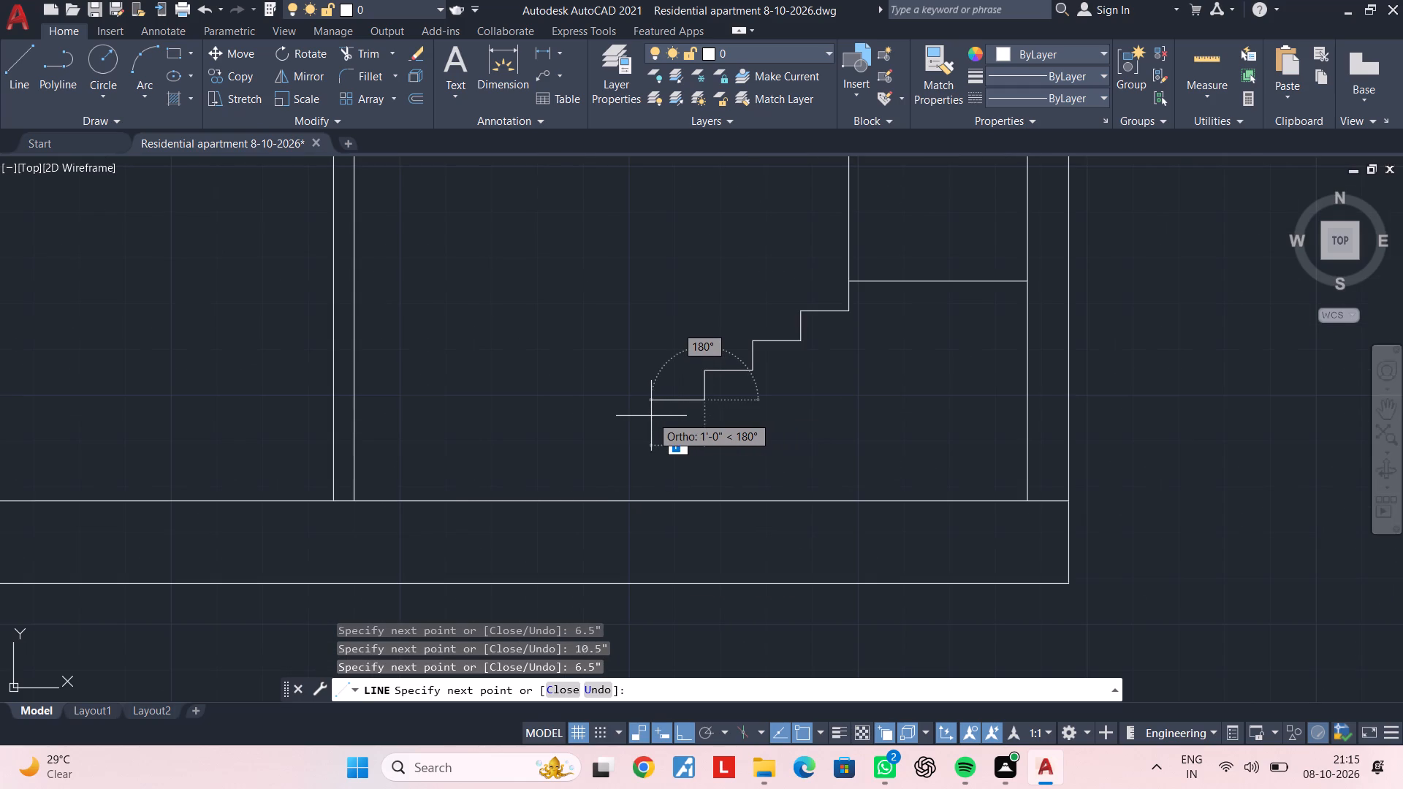
type("10.5\"")
key("Return")
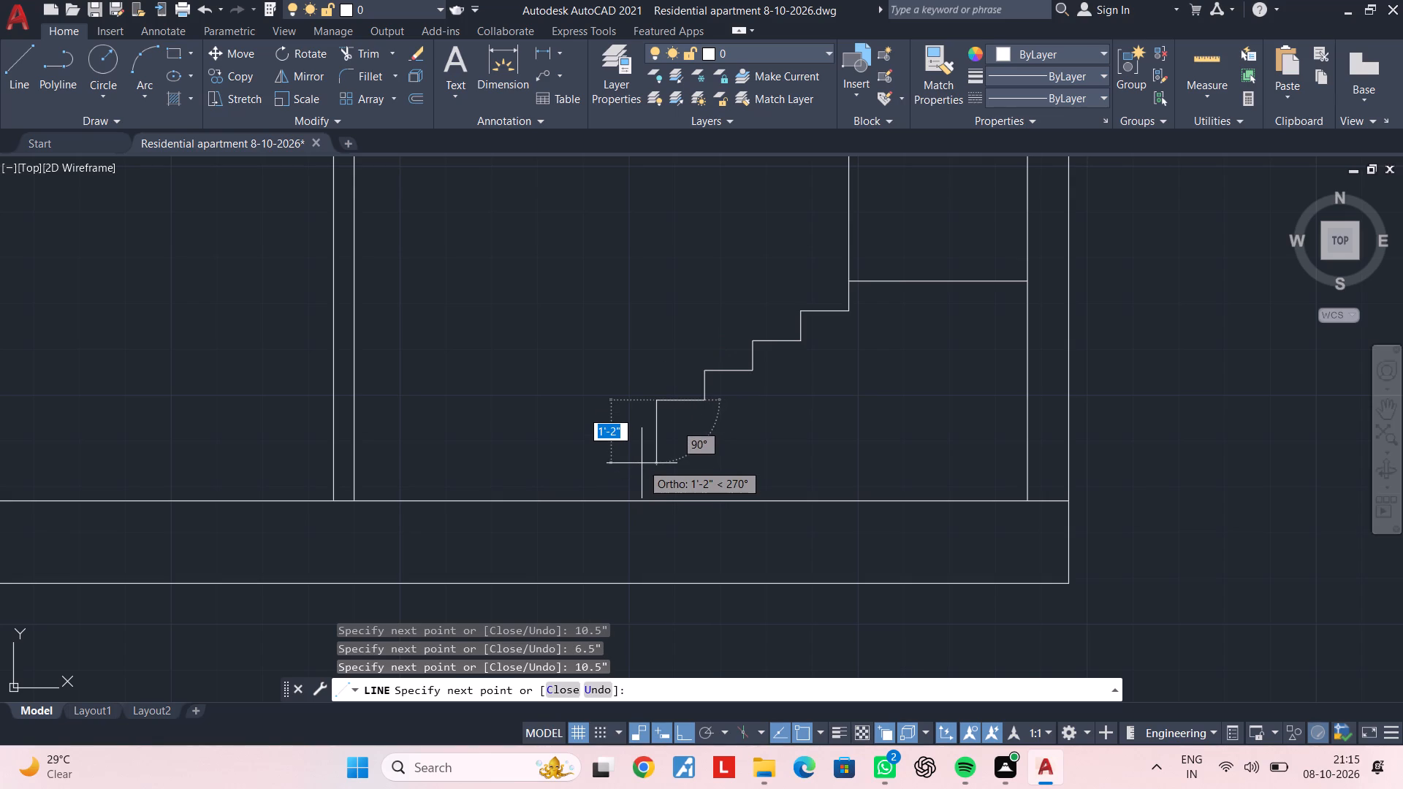
type("6.5\"")
key("Return")
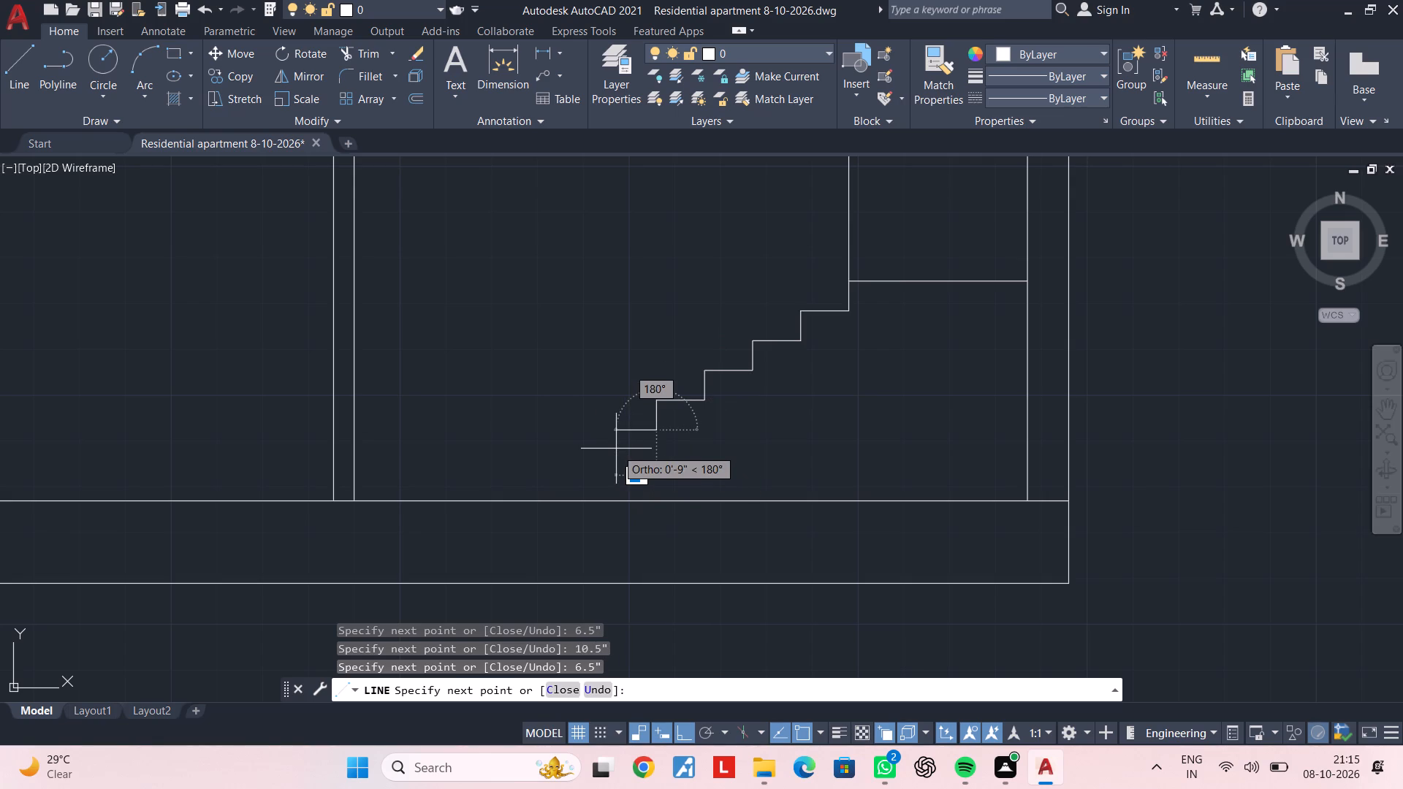
type("10.5\"")
key("Return")
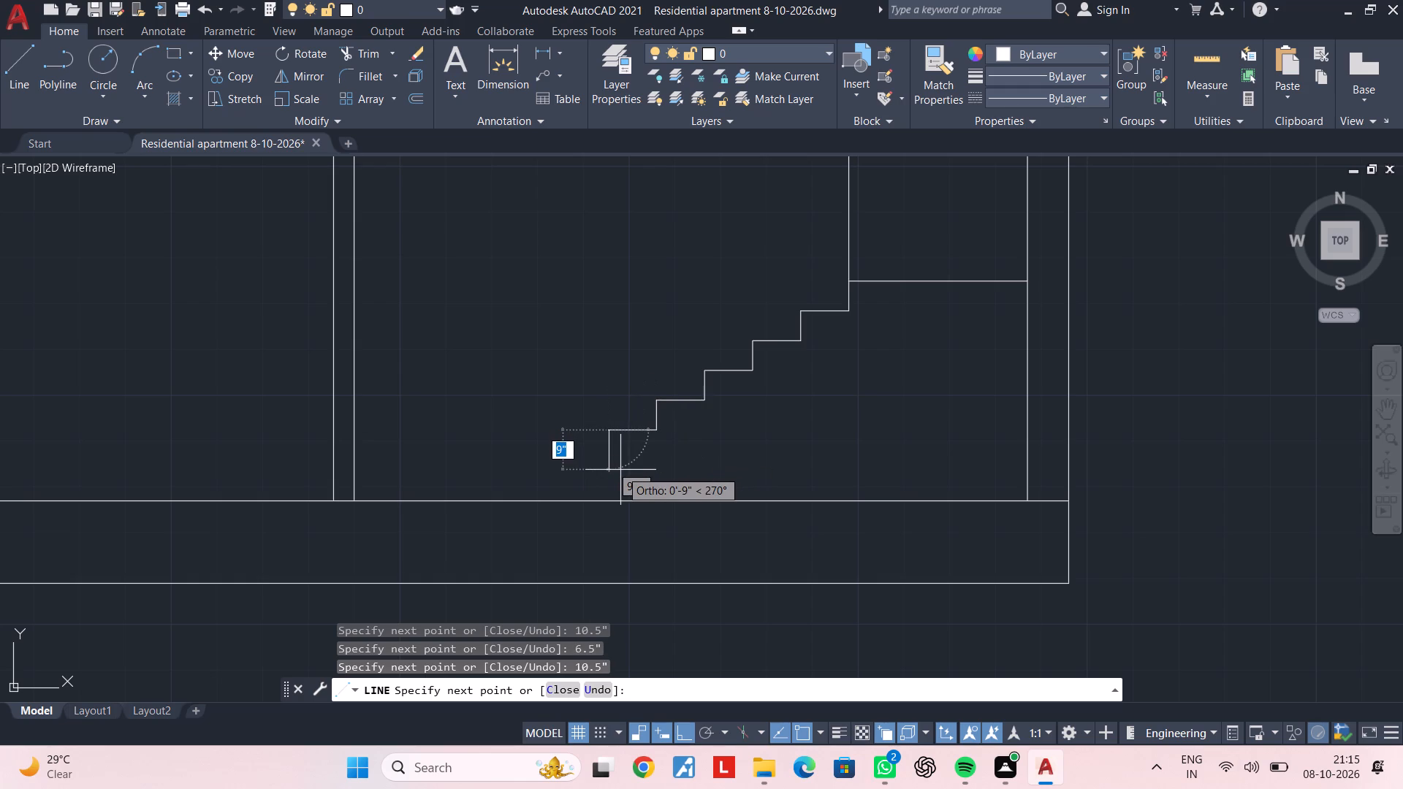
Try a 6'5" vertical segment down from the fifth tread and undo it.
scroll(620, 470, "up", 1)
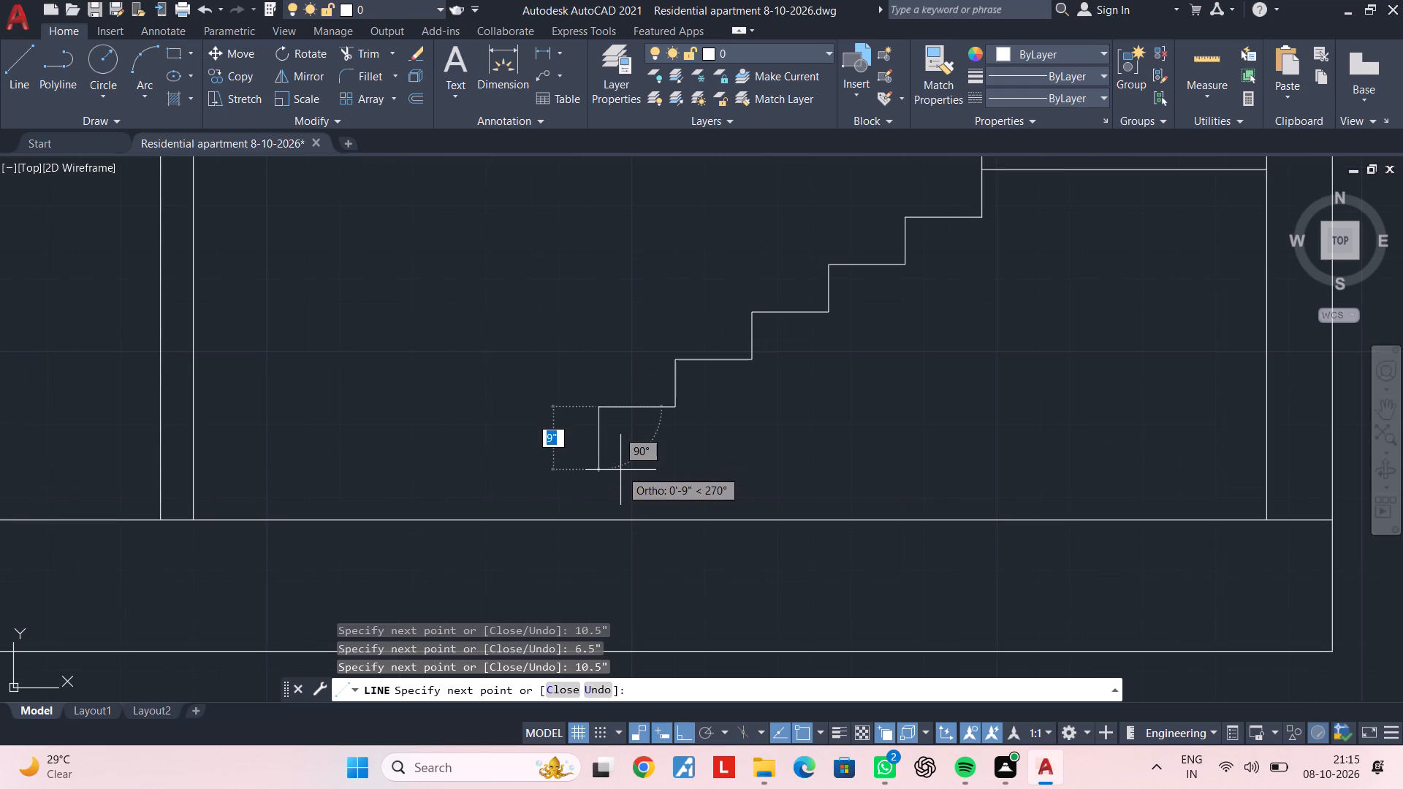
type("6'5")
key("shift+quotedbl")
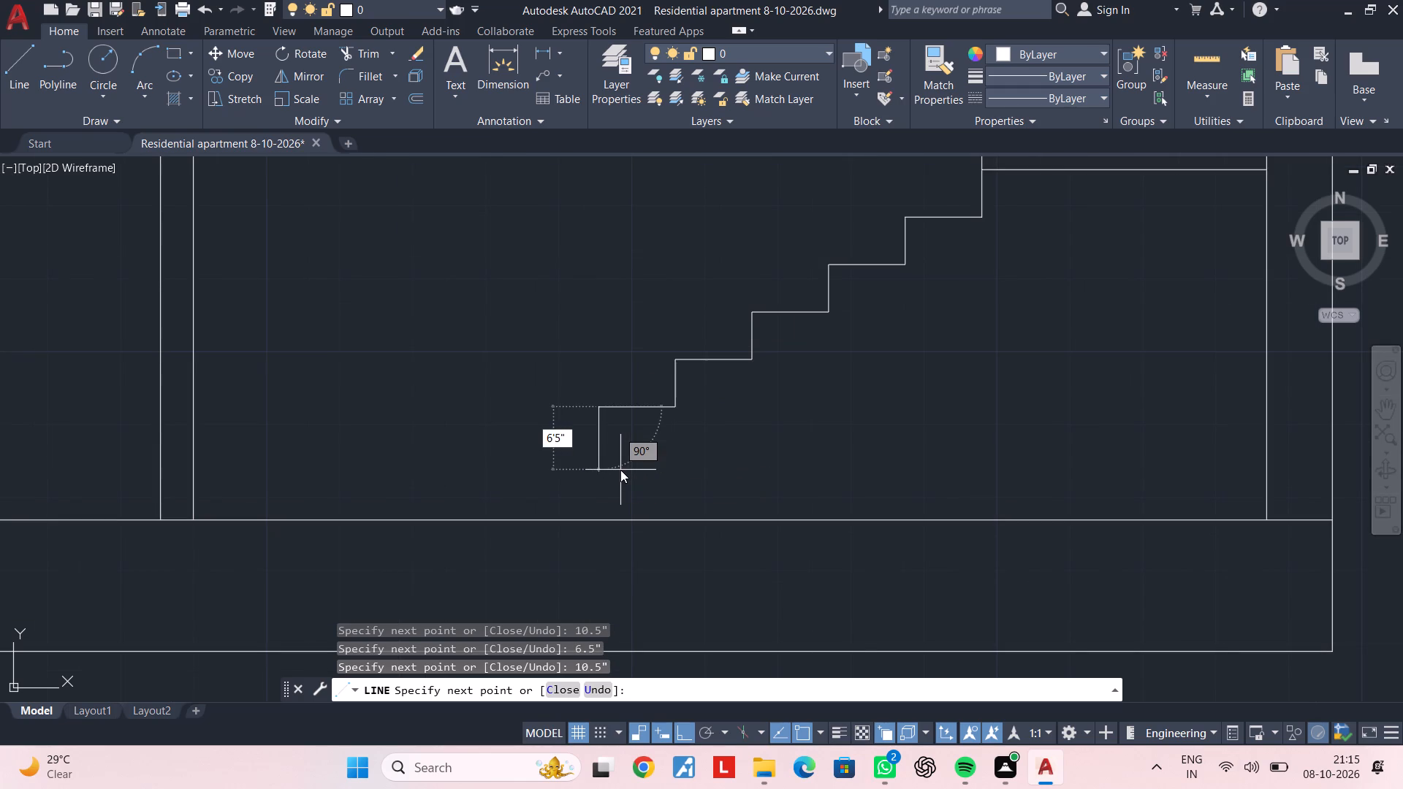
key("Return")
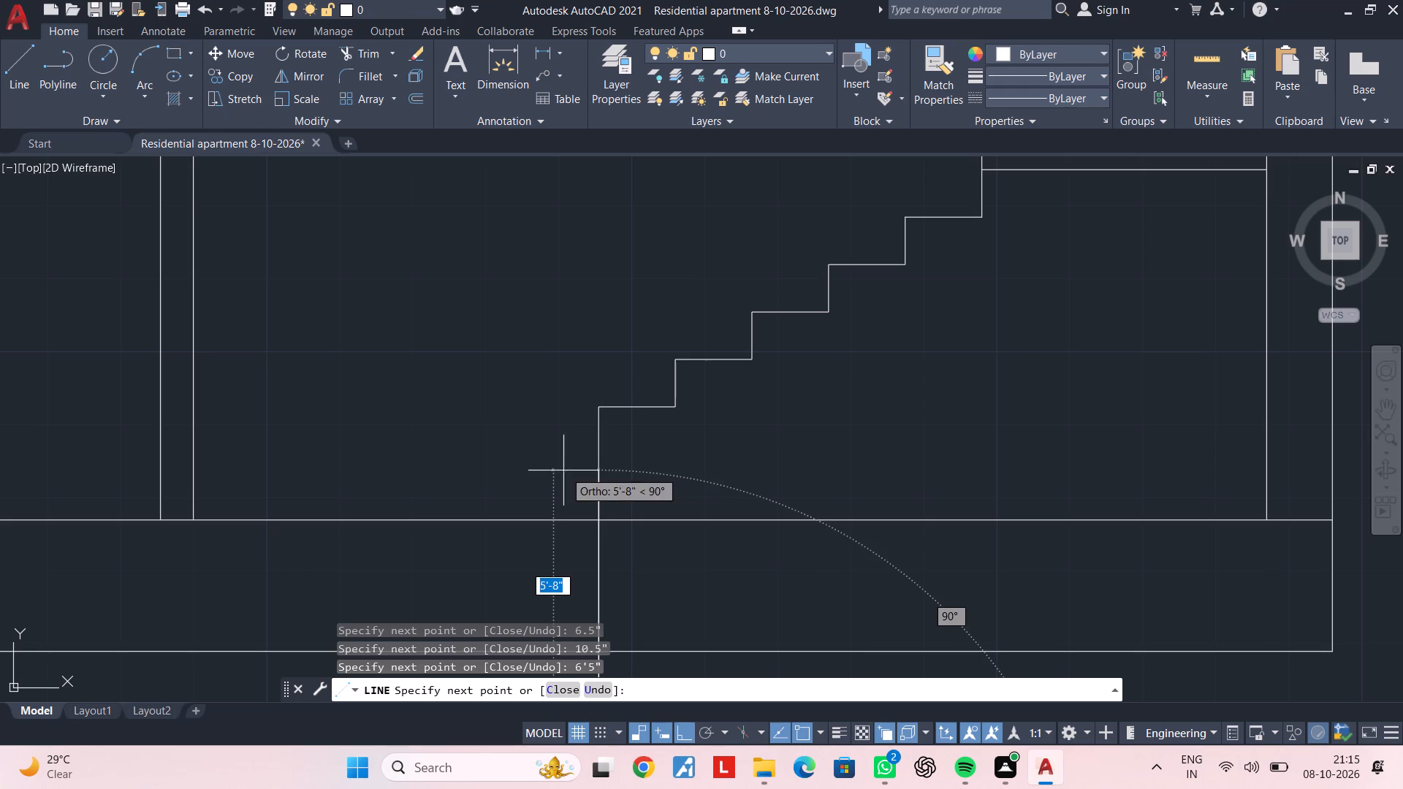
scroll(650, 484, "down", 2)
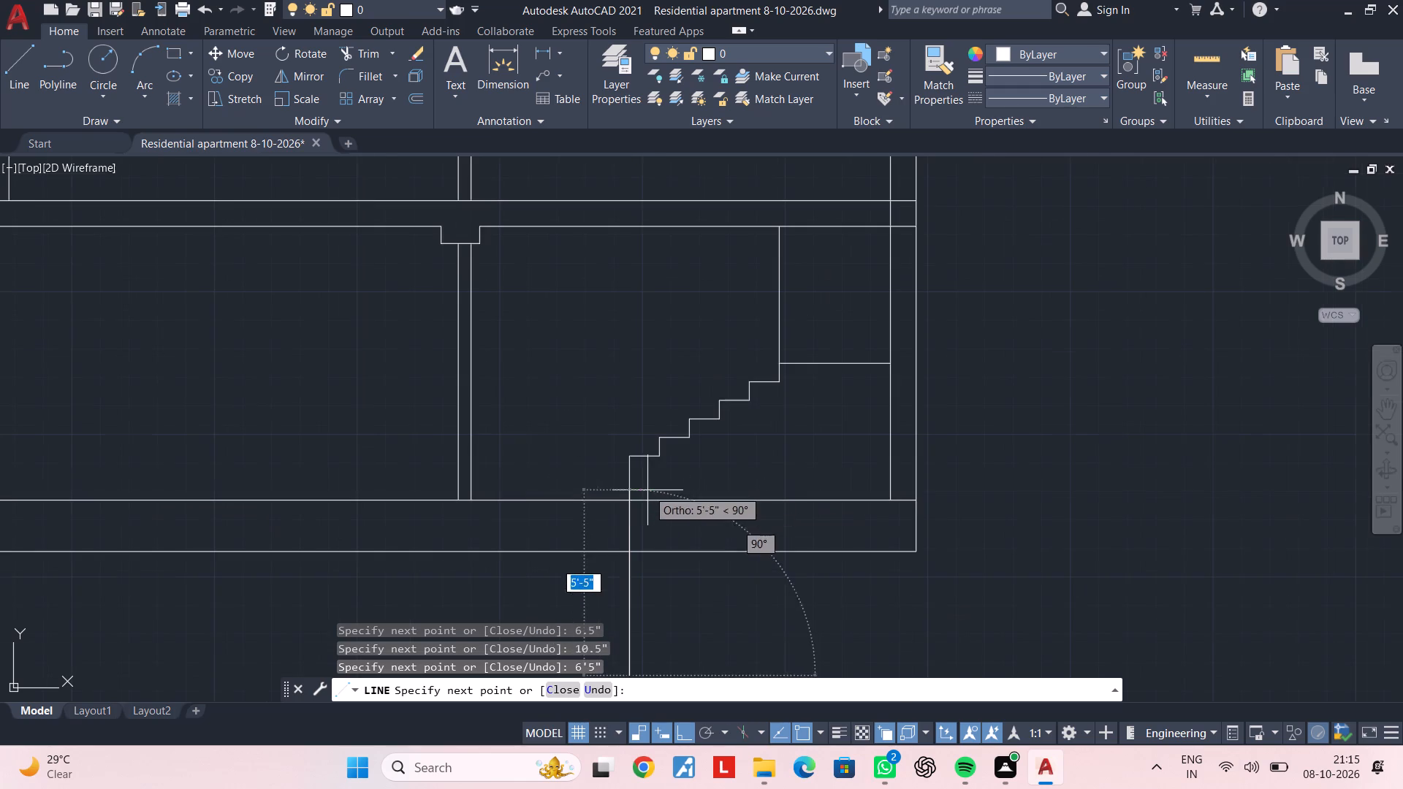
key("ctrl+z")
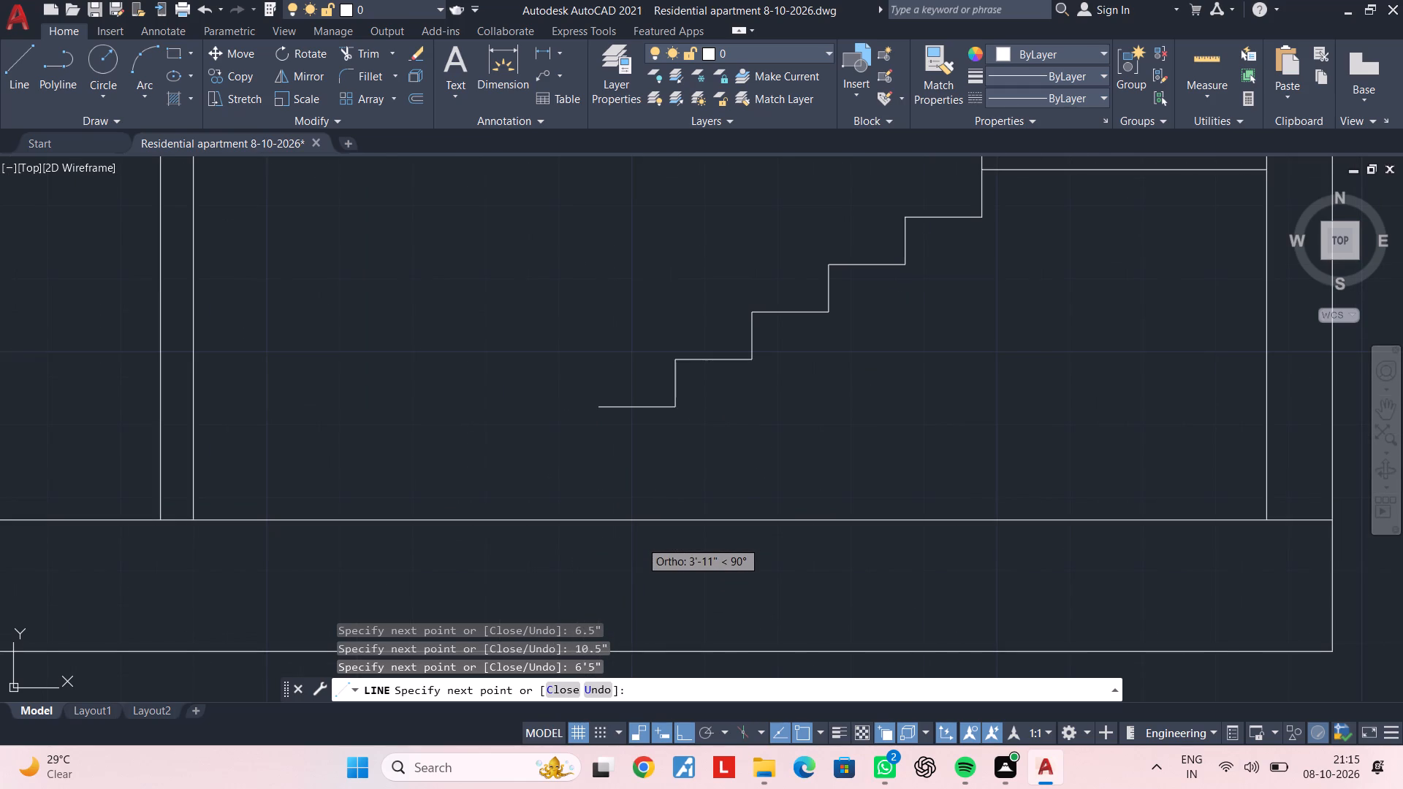
Add the sixth step with a 6.5" riser and 10.5" tread, plus a final 6.5" riser down.
type("6.5\"")
key("Return")
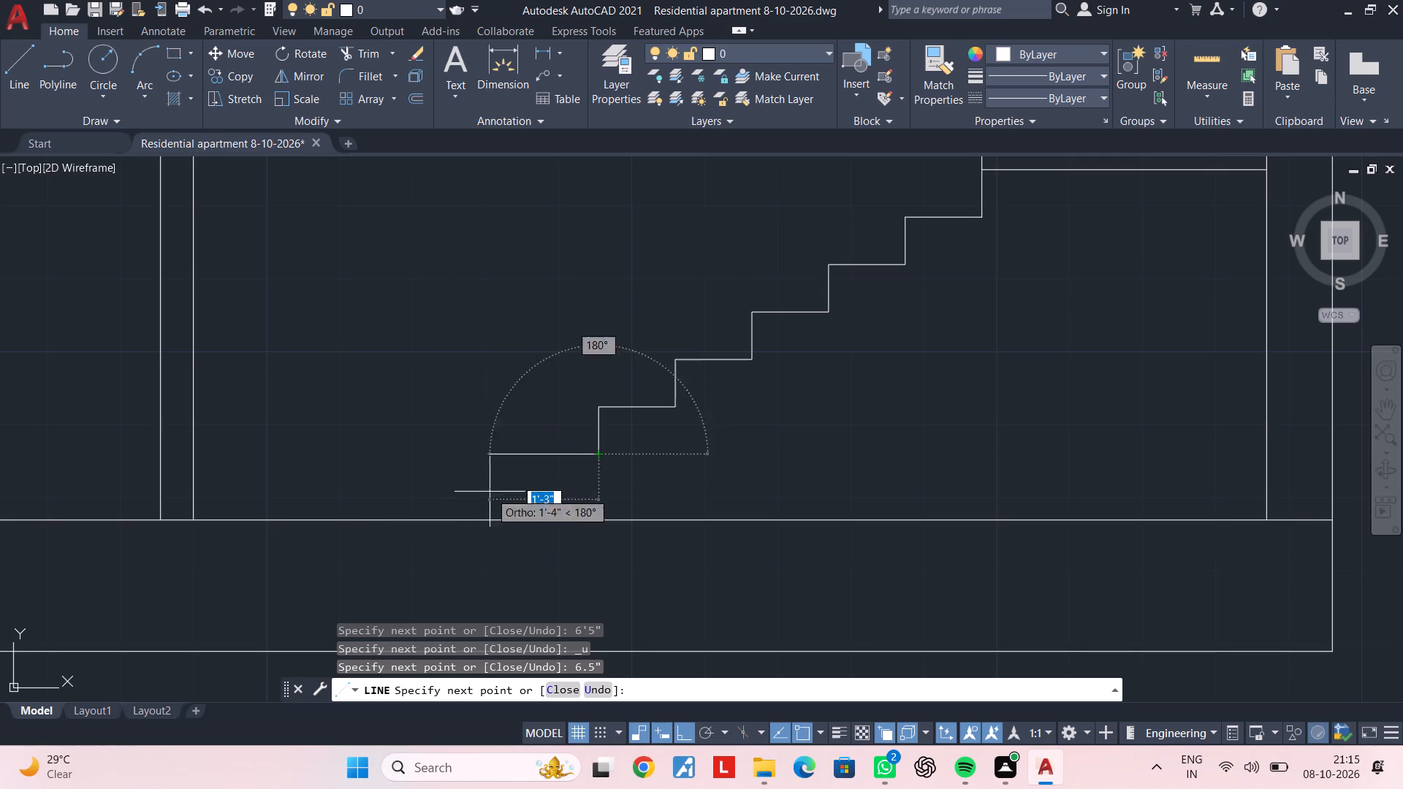
type("10.5\"")
key("Return")
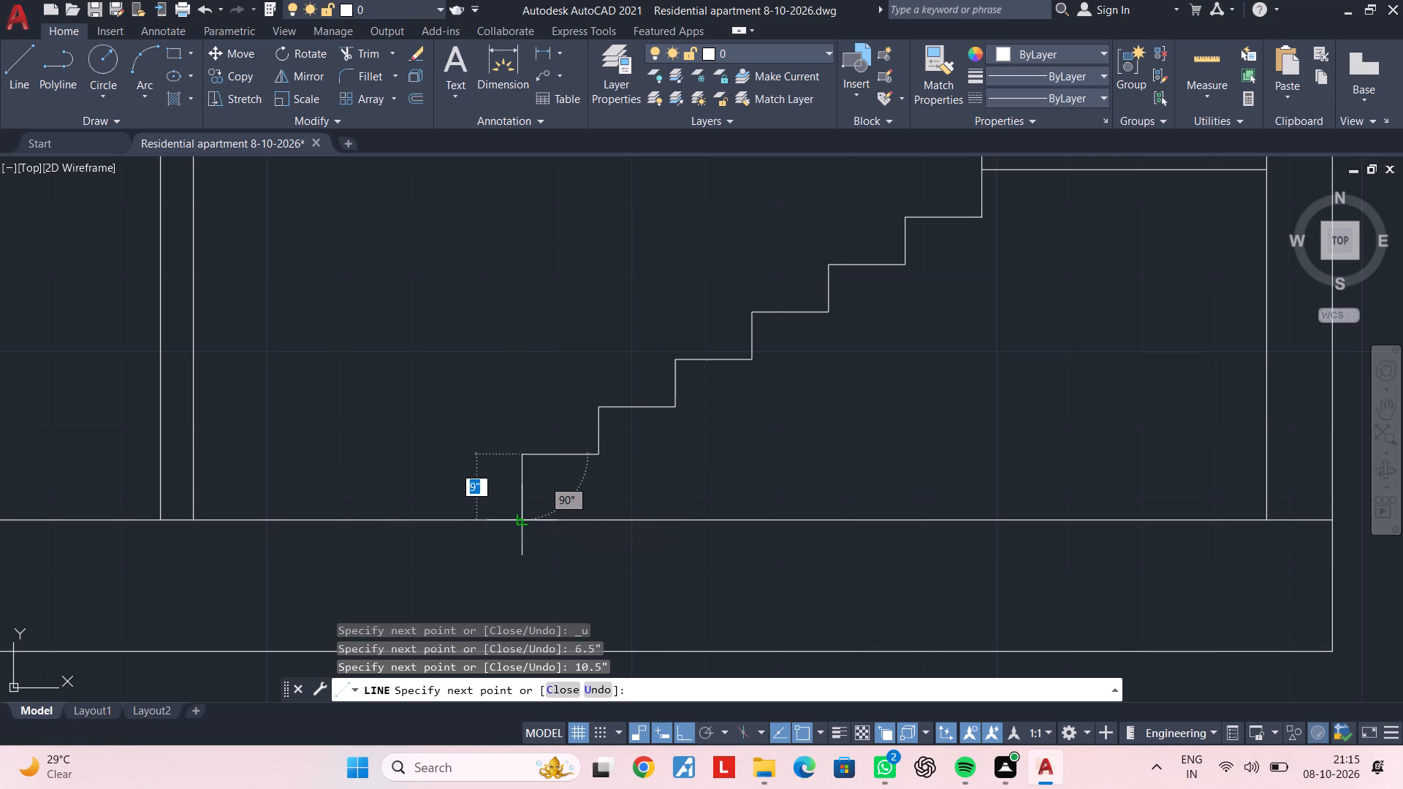
scroll(522, 522, "up", 2)
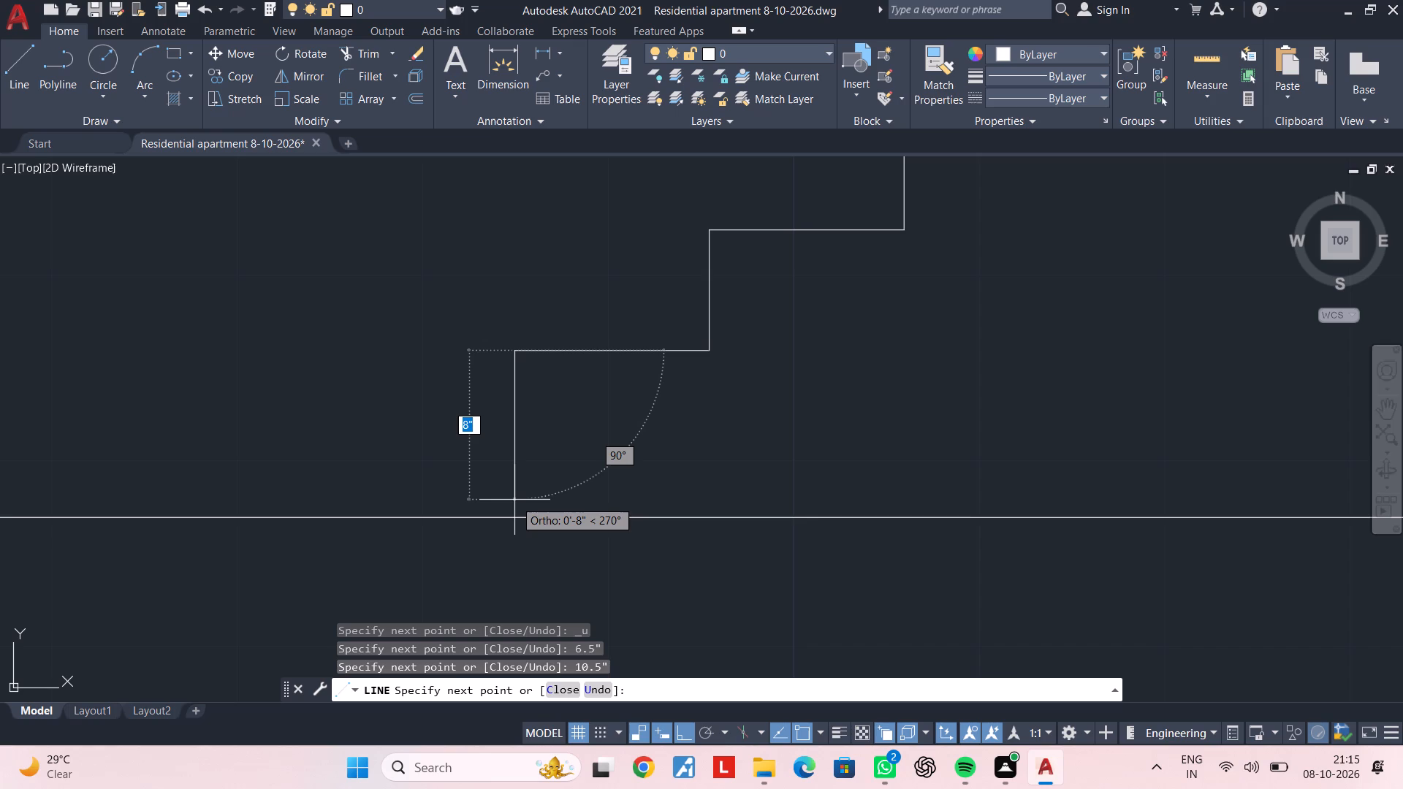
type("6.5\"")
key("Return")
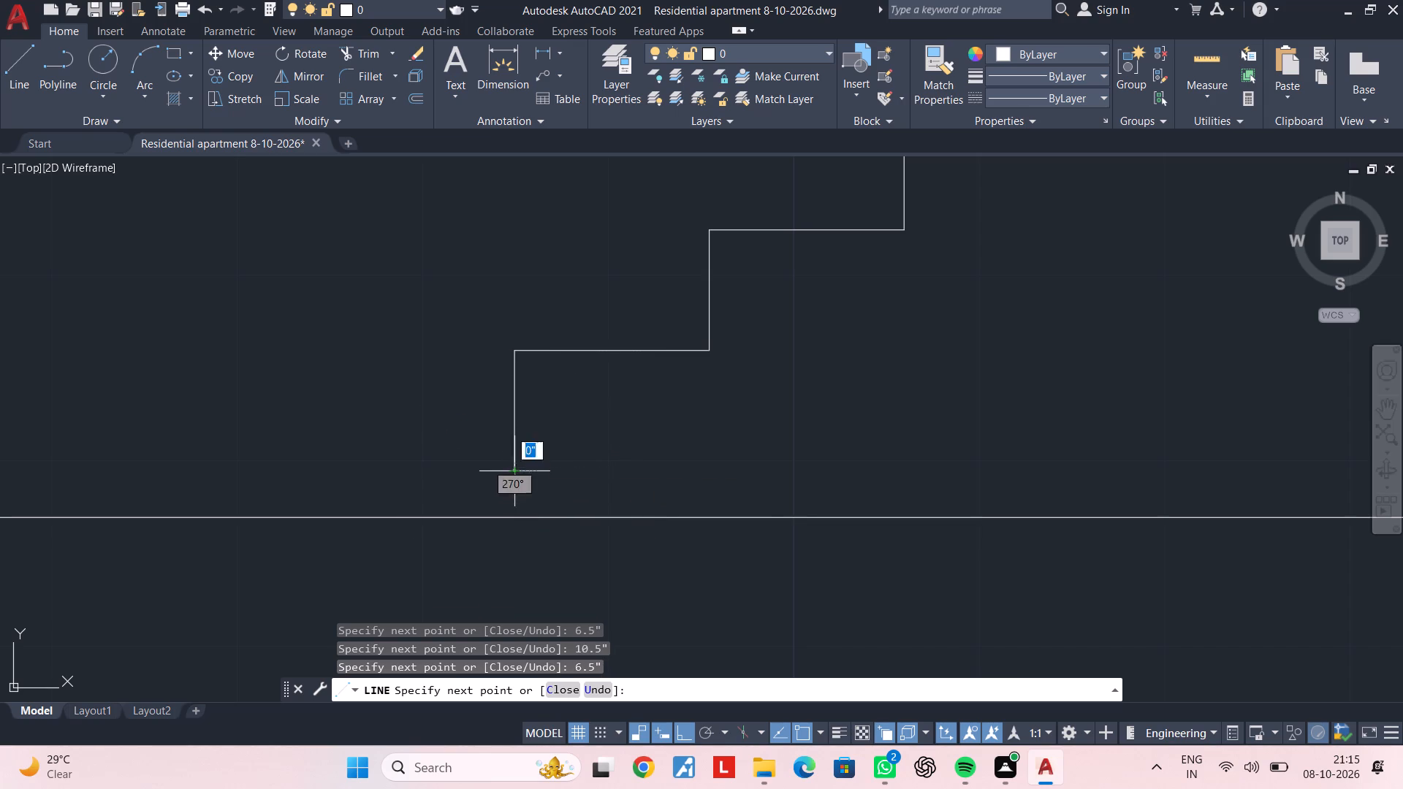
Extend the profile horizontally from the last riser's foot to the inner face of the far left outer wall and end the line.
scroll(415, 472, "down", 2)
middle_click_drag(459, 474, 954, 469)
scroll(537, 467, "down", 1)
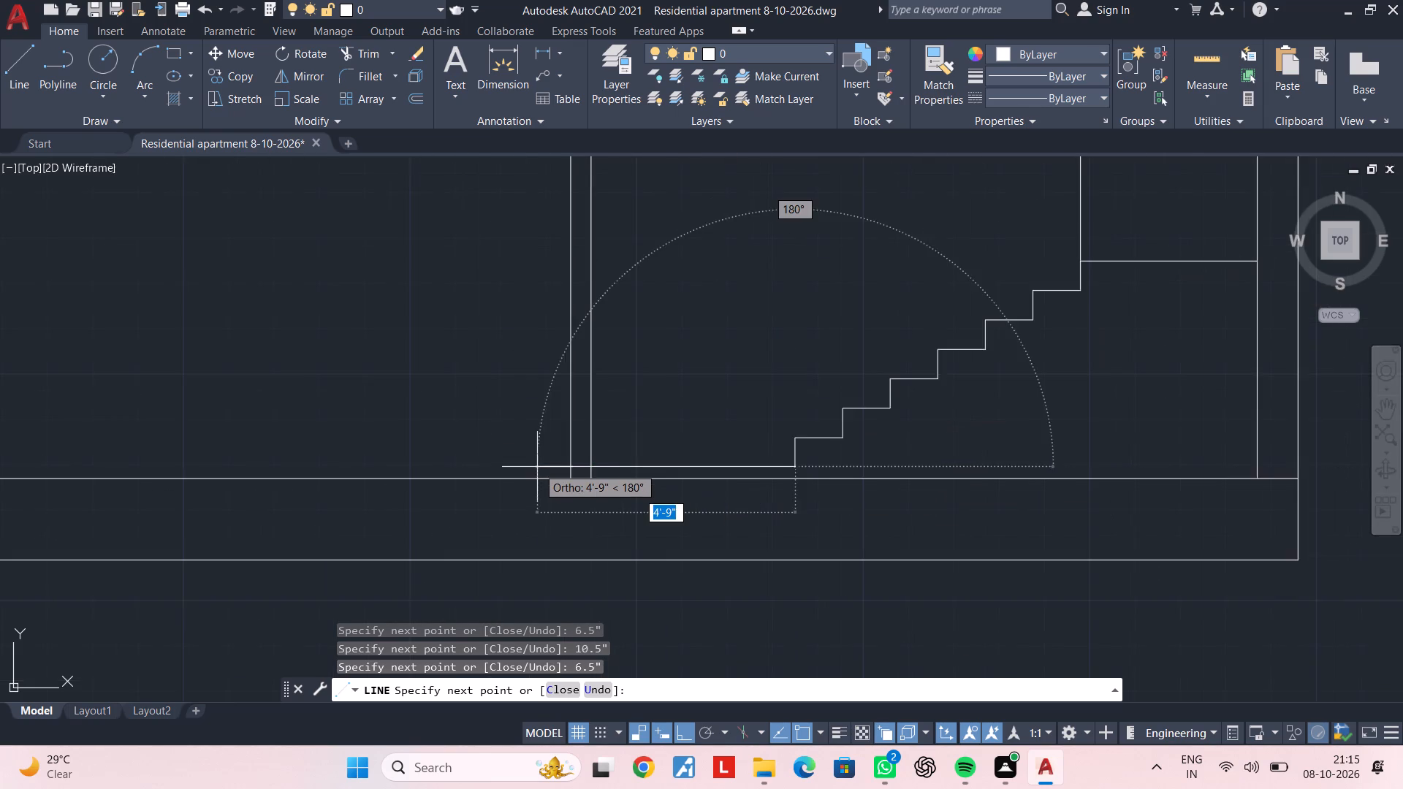
middle_click_drag(537, 467, 982, 466)
scroll(499, 454, "down", 1)
middle_click_drag(529, 454, 903, 454)
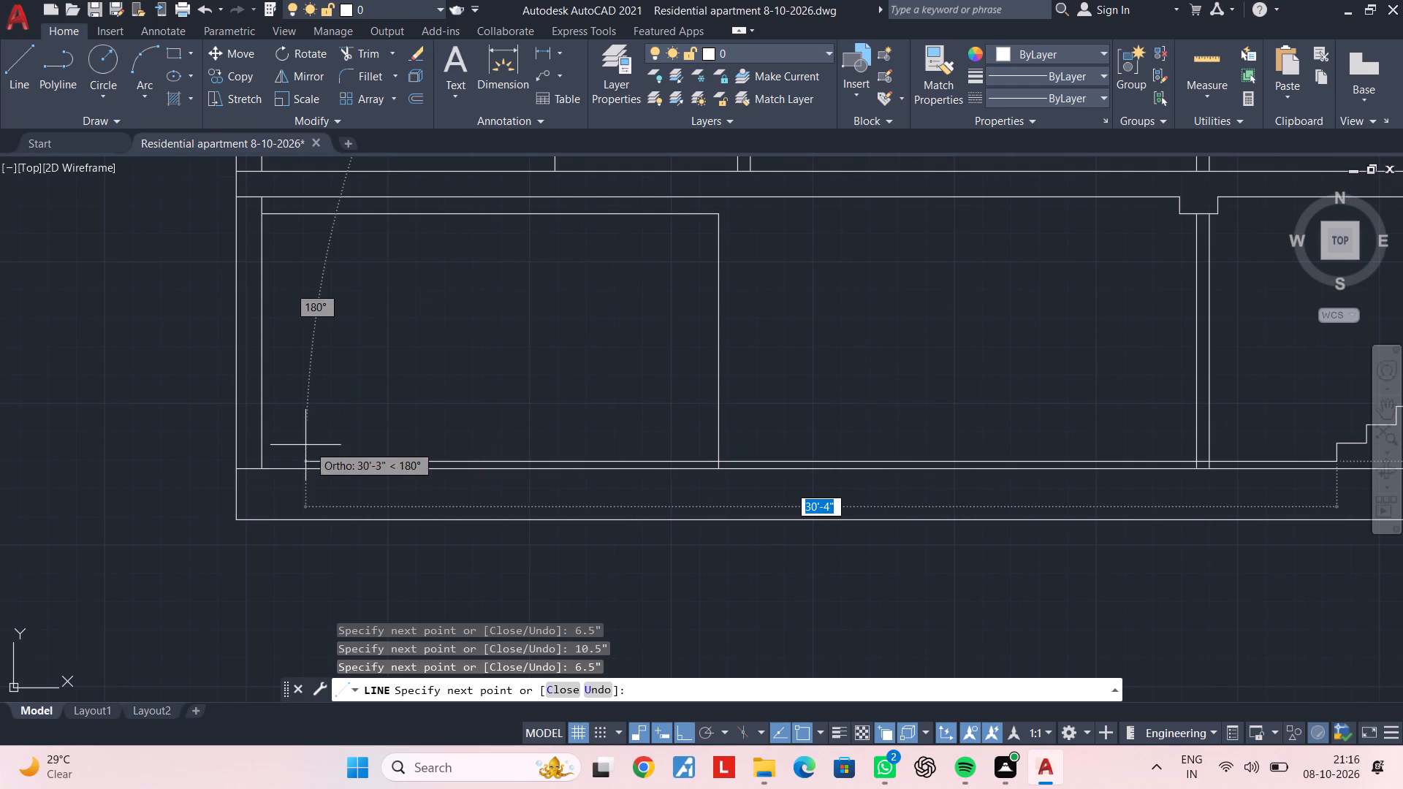
scroll(280, 451, "up", 1)
left_click(246, 470)
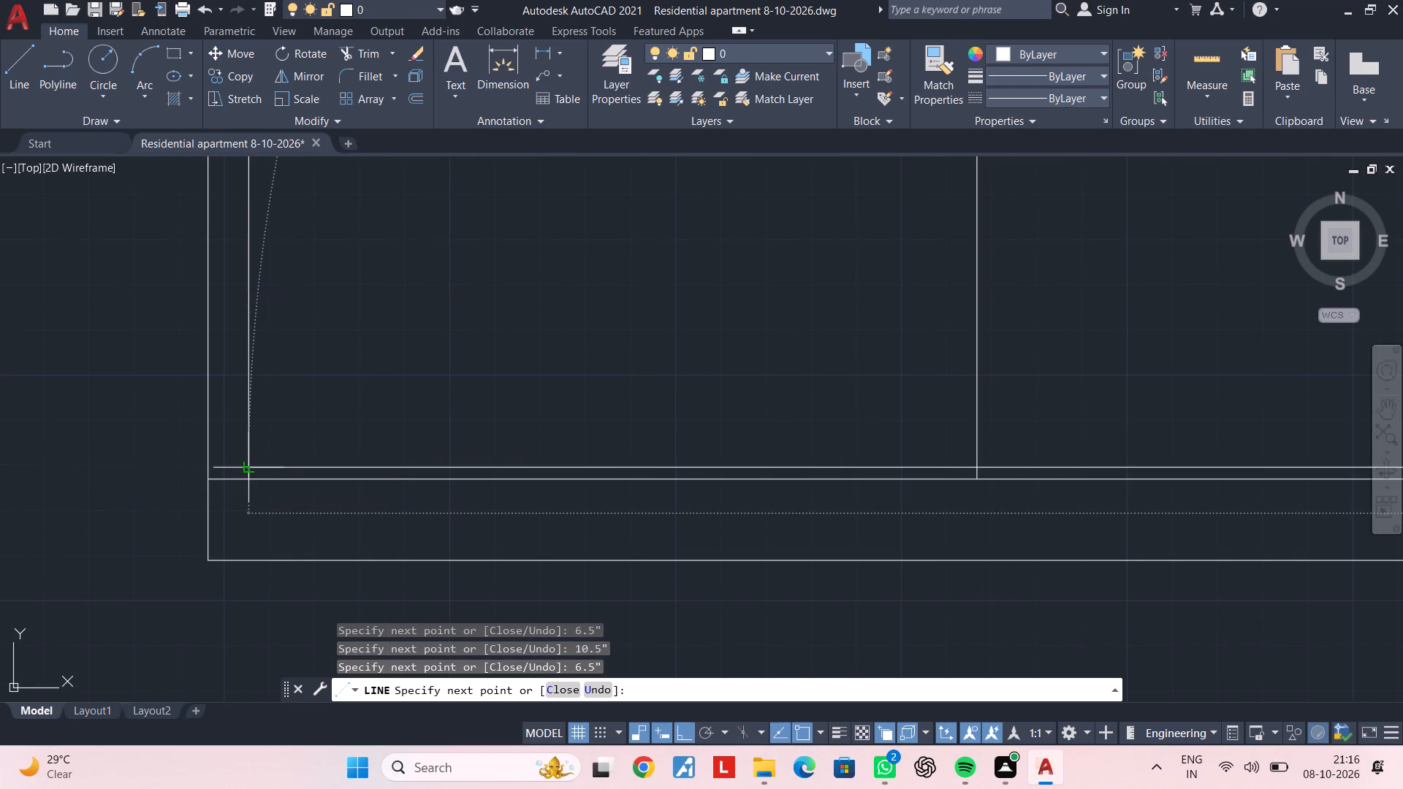
key("Escape")
key("Escape")
key("Escape")
key("Escape")
key("Escape")
key("Escape")
key("Escape")
key("Escape")
key("Escape")
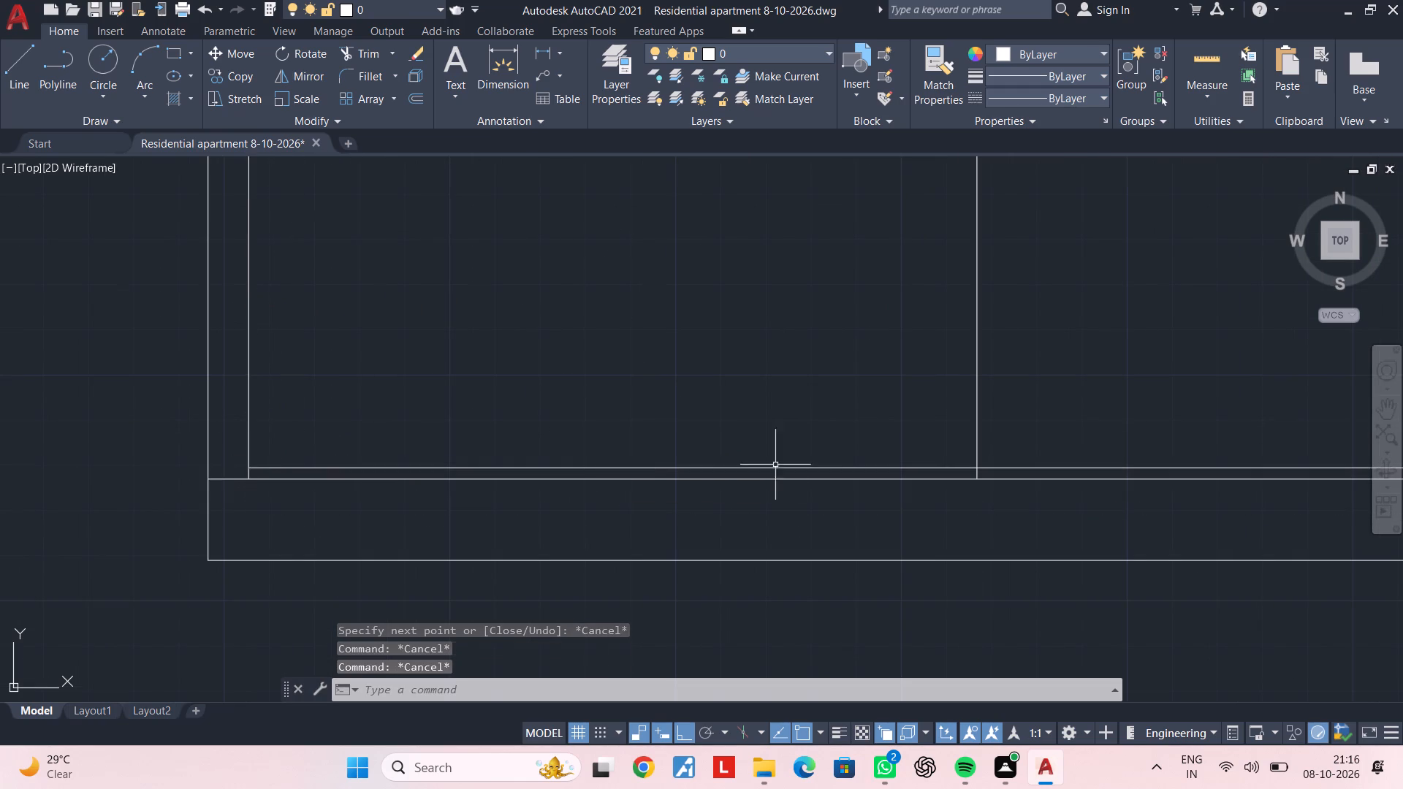
Examine the finished stair profile from its foot at the floor line up to the landing.
scroll(798, 465, "down", 3)
middle_click_drag(867, 451, 395, 445)
scroll(717, 443, "up", 3)
middle_click_drag(567, 464, 744, 438)
key("Escape")
key("Escape")
key("Escape")
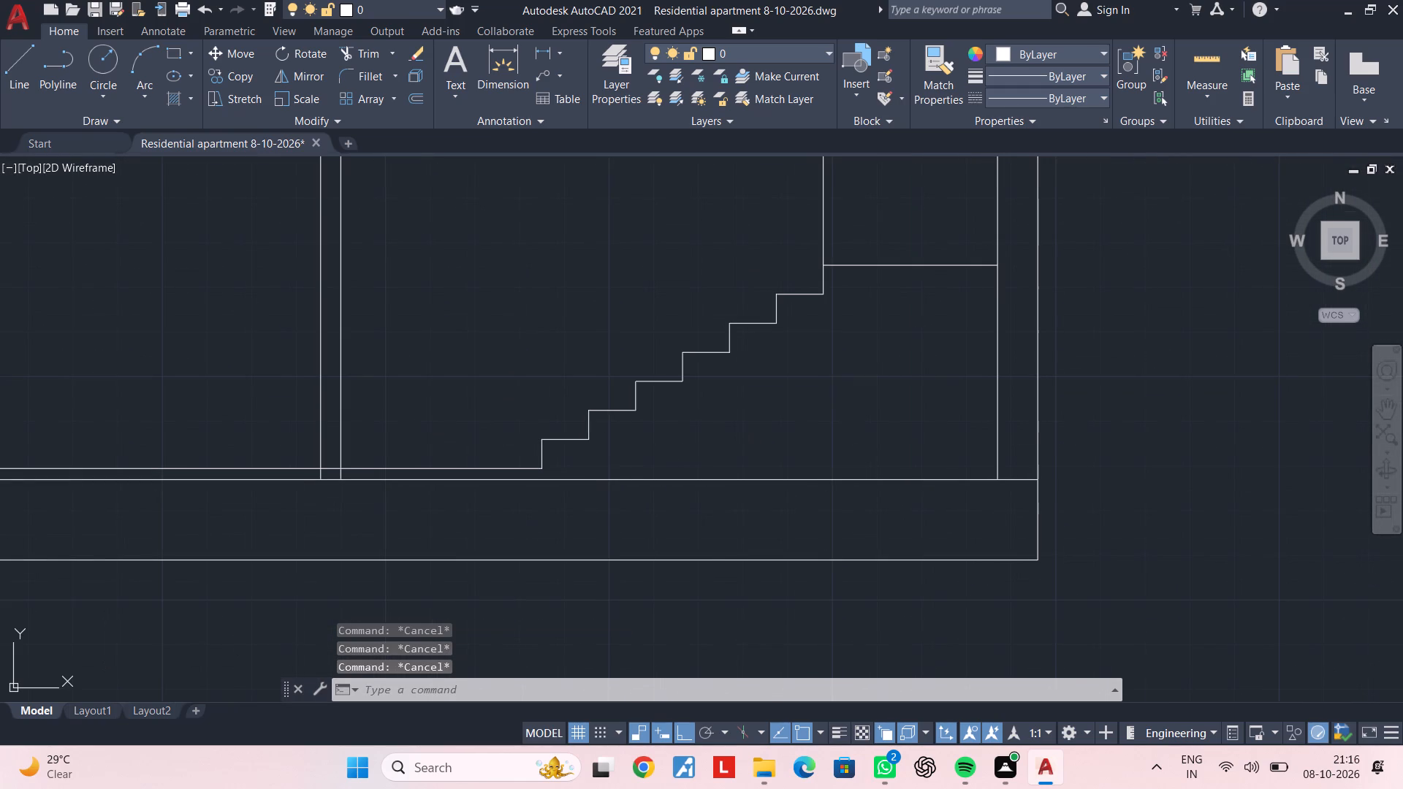
key("Escape")
key("Escape")
key("Escape")
key("Escape")
key("Escape")
middle_click_drag(615, 481, 531, 453)
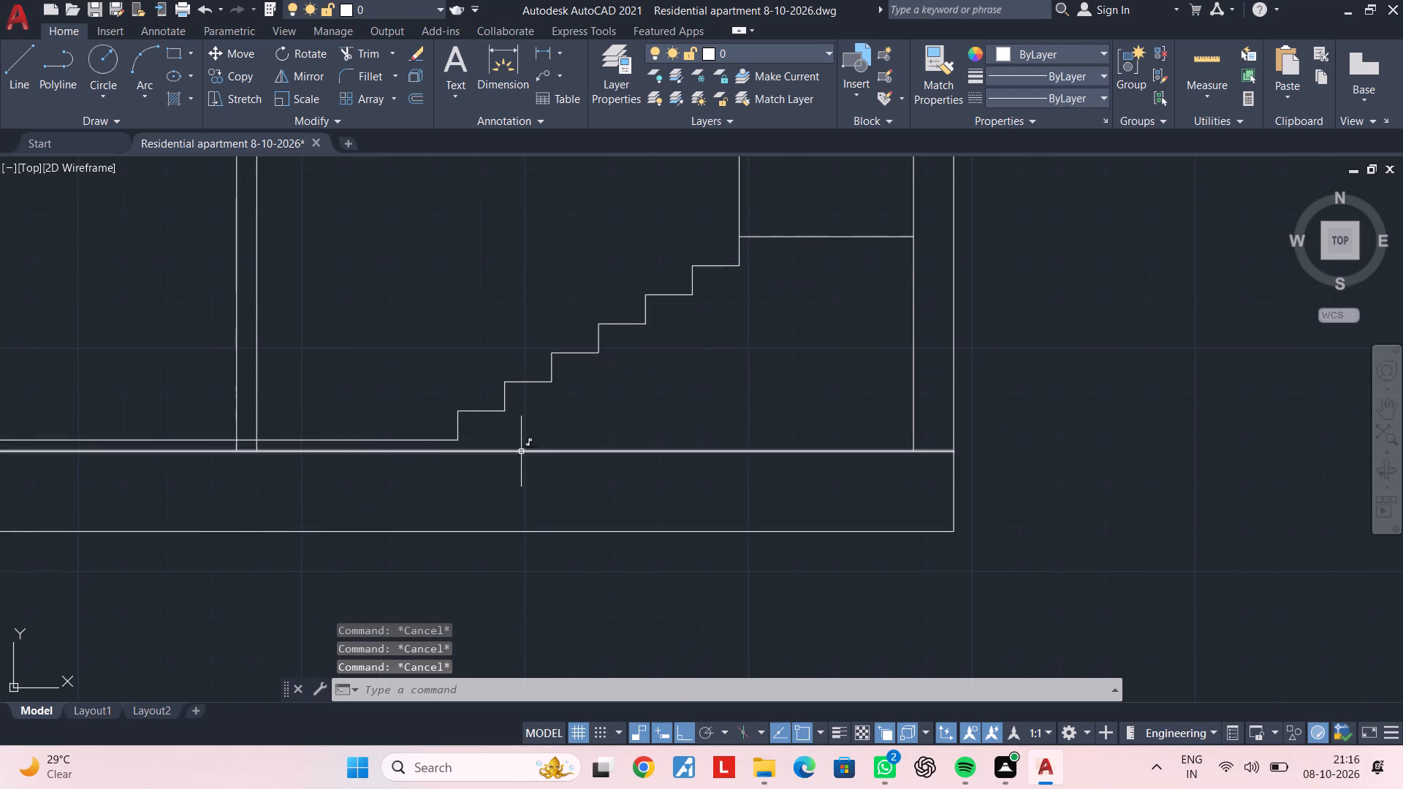
key("Escape")
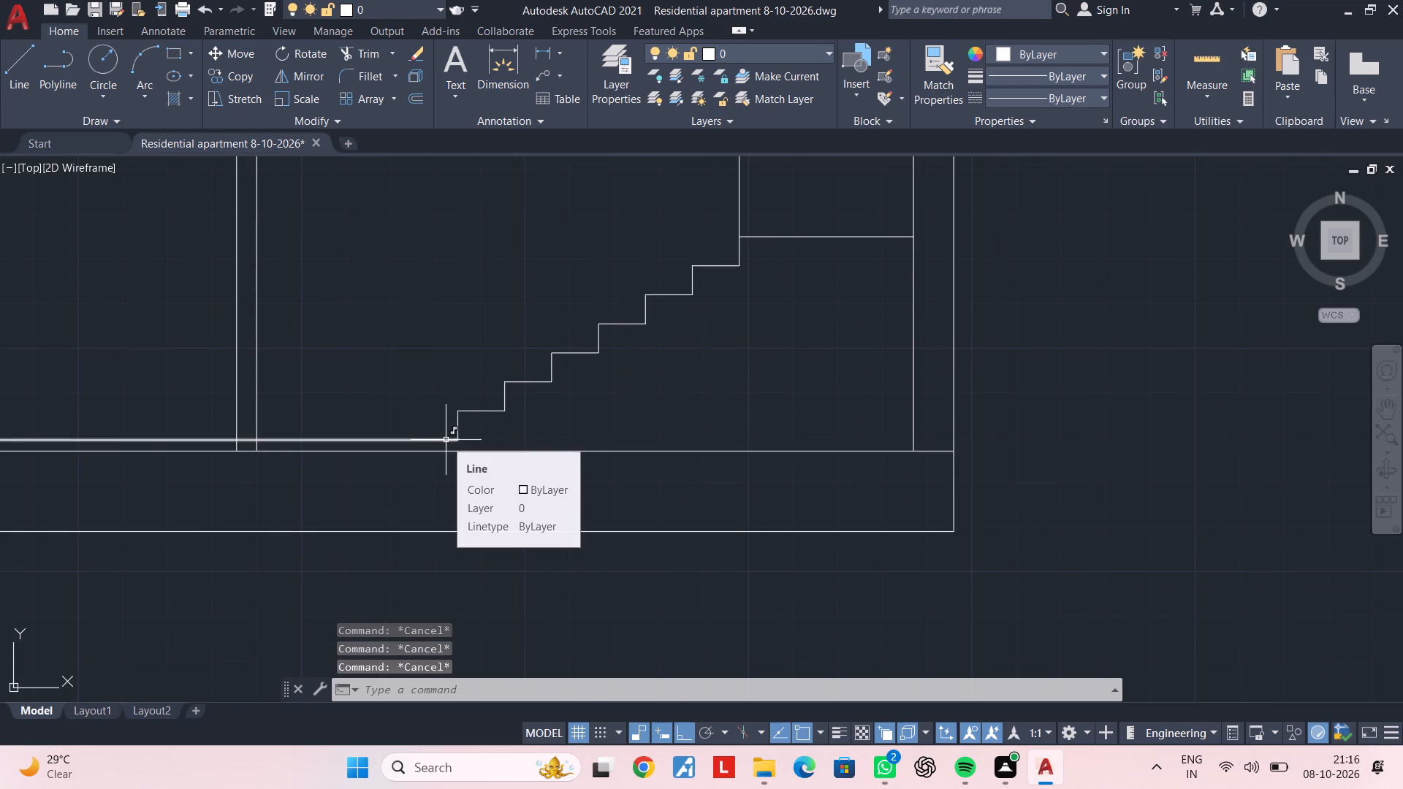
key("Escape")
key("Escape")
middle_click_drag(634, 393, 541, 405)
key("Escape")
key("Escape")
key("Escape")
key("Escape")
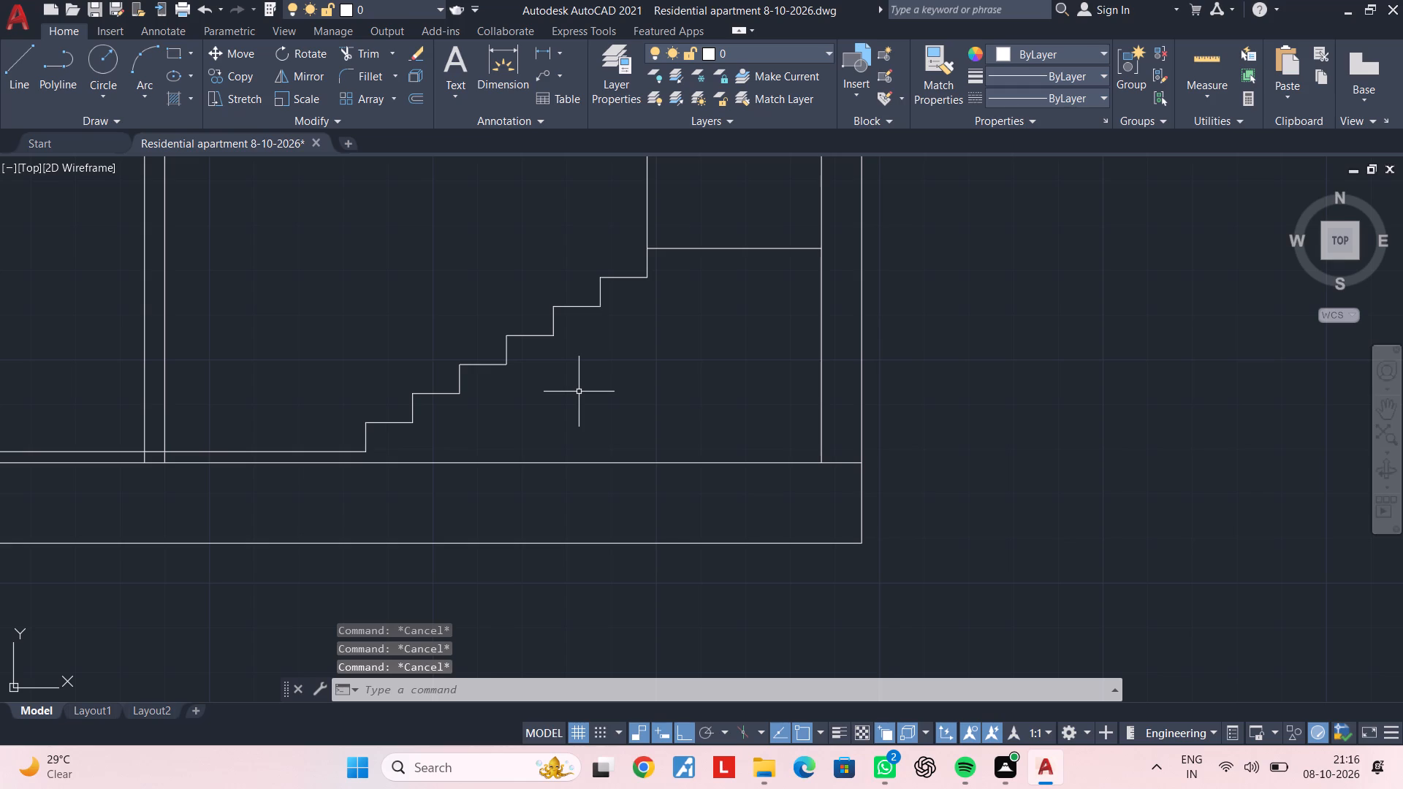
key("Escape")
key("Escape")
key("Escape")
key("Escape")
key("Escape")
key("Escape")
key("Escape")
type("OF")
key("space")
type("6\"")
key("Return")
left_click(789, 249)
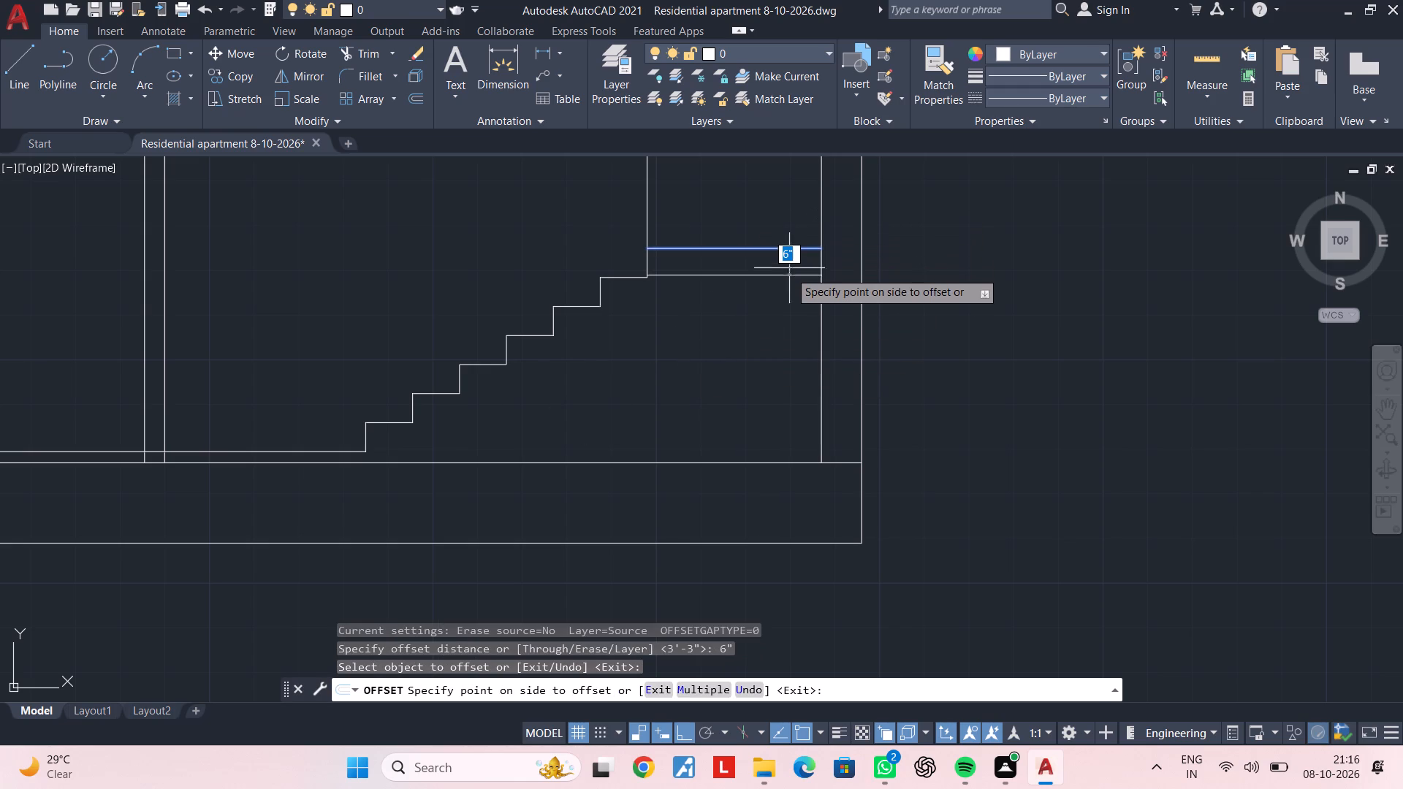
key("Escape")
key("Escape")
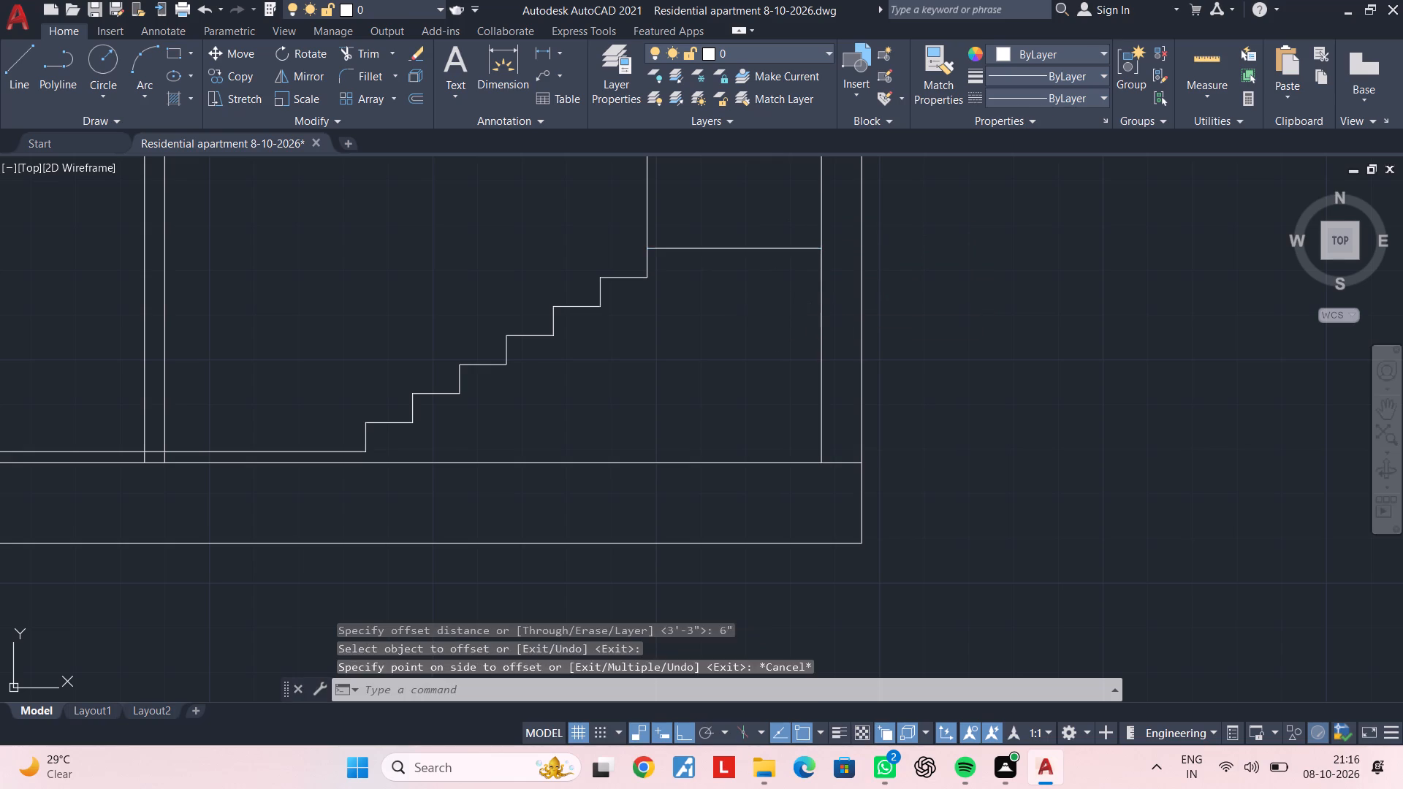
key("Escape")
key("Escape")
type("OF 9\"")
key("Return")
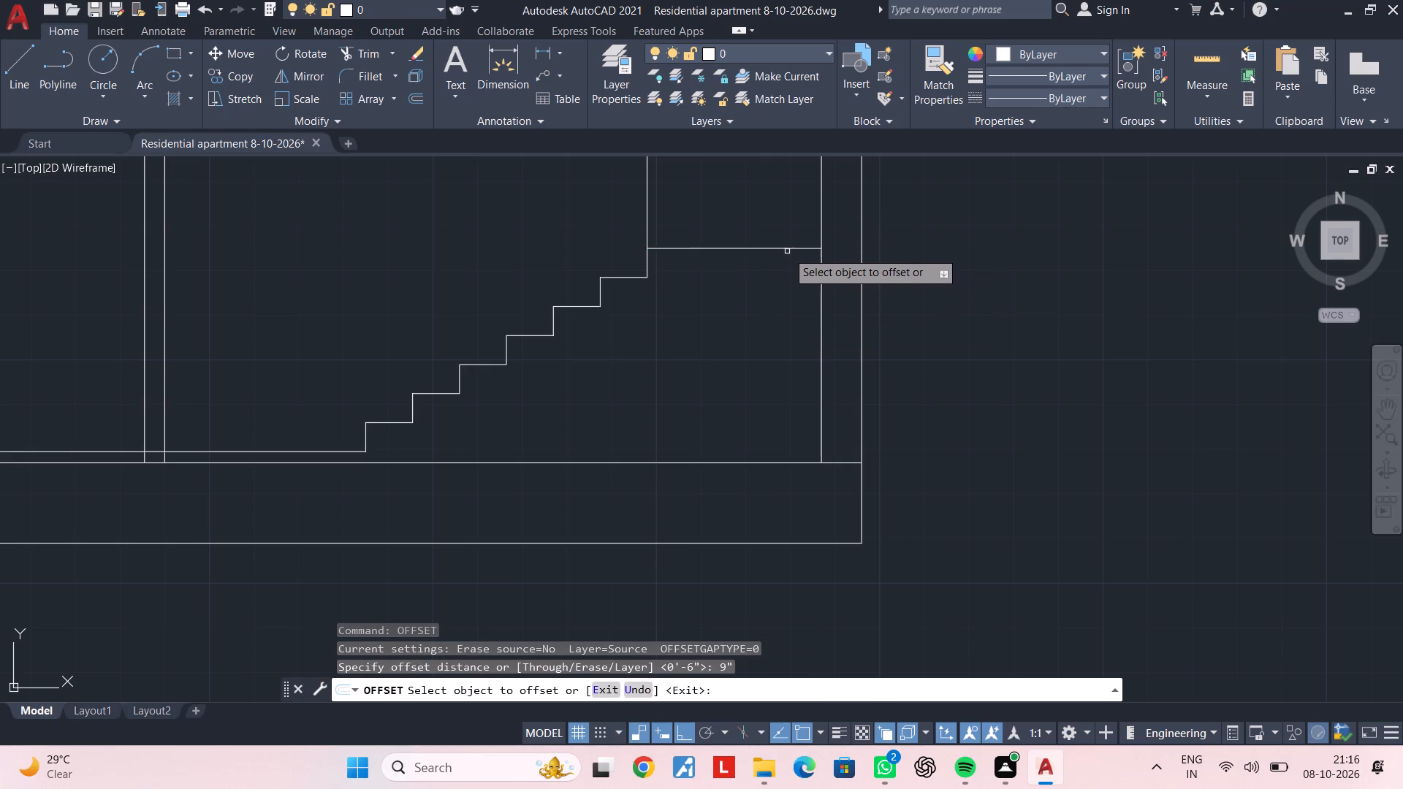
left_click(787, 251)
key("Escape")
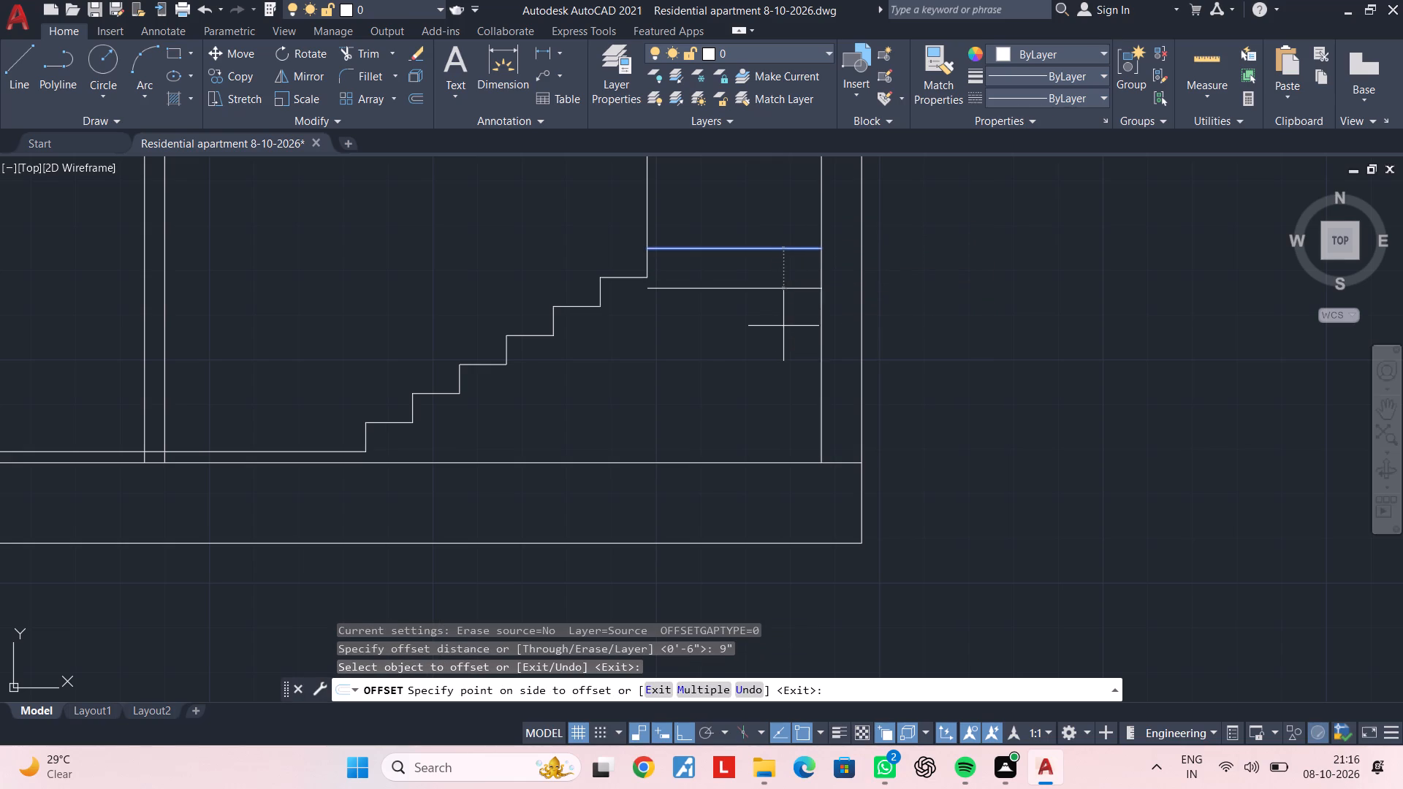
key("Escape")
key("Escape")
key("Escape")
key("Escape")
Offset the landing line 1' downward to form the underside of the landing.
type("OF")
key("space")
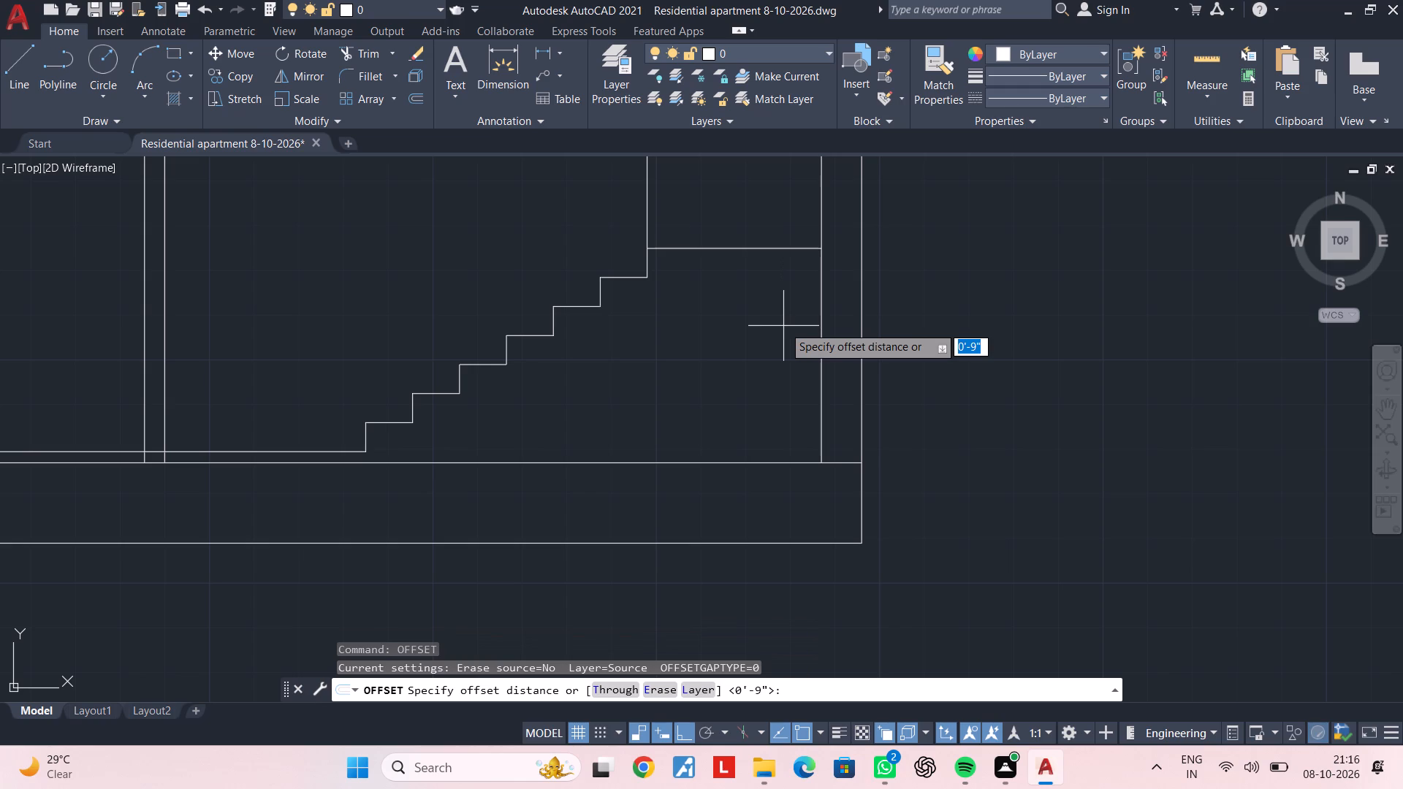
type("1'")
key("Return")
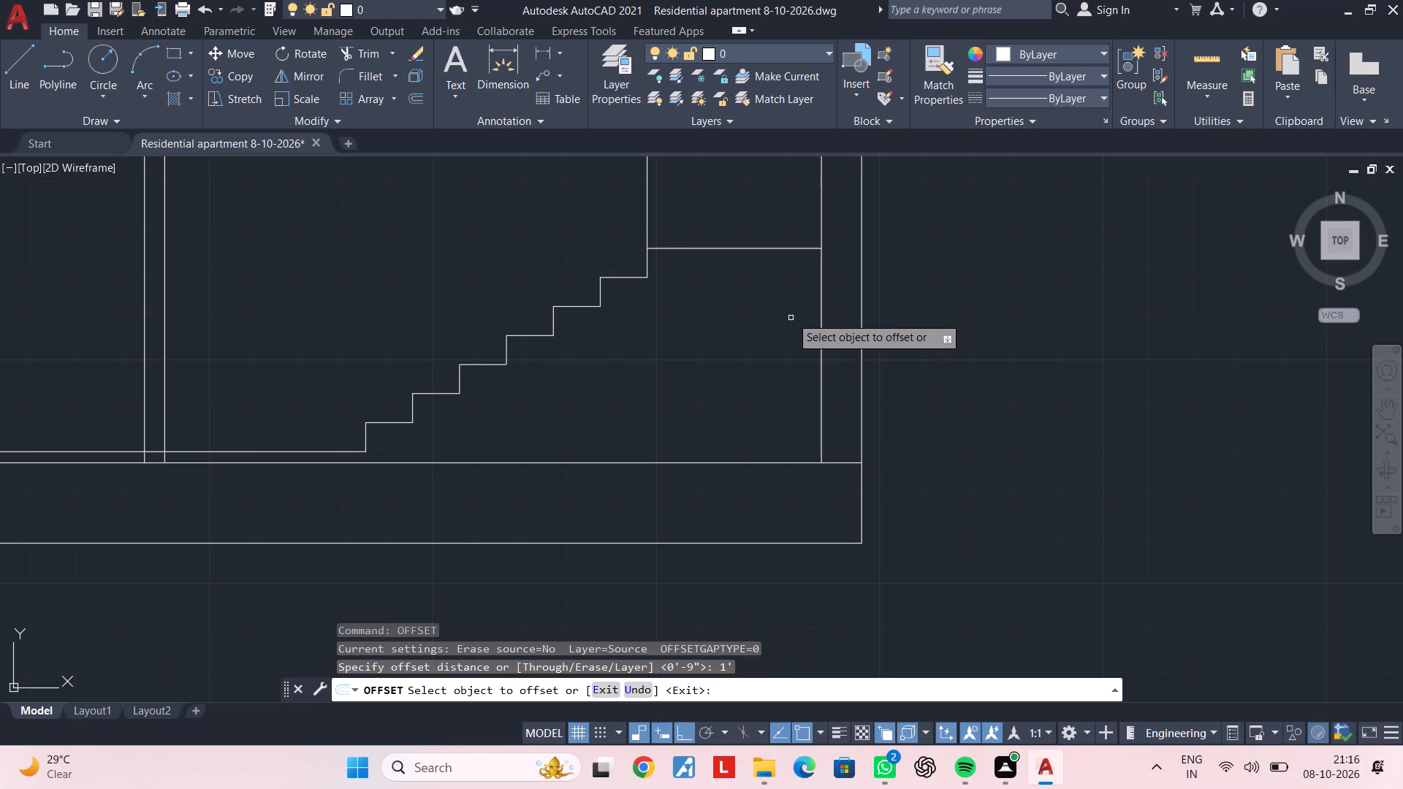
left_click(783, 248)
left_click(796, 313)
key("Escape")
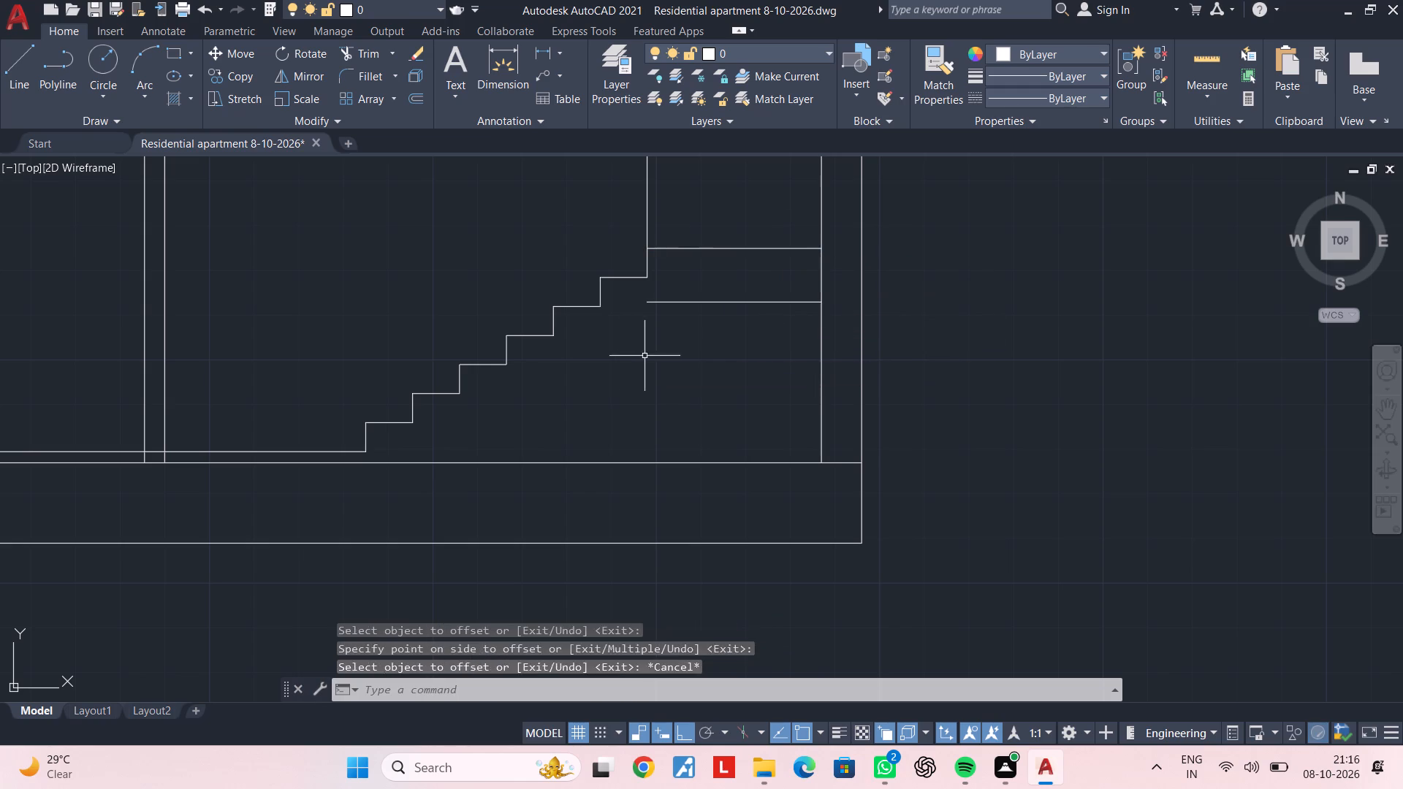
key("Escape")
key("Escape")
key("Escape")
key("Escape")
Draw a sloping line from the foot of the landing riser to the foot of the lowest riser.
type("L")
key("space")
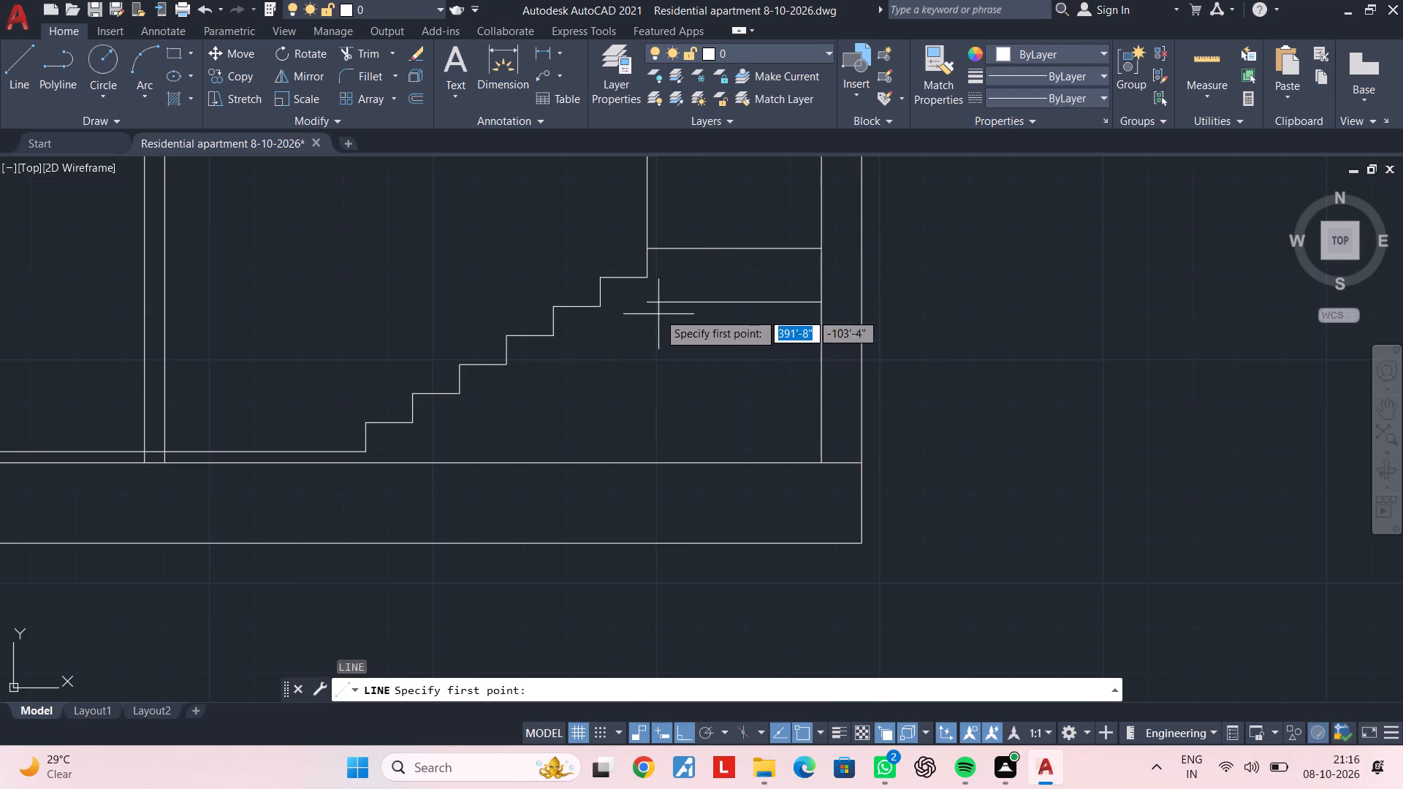
scroll(659, 310, "up", 1)
left_click(640, 259)
middle_click_drag(498, 385, 647, 351)
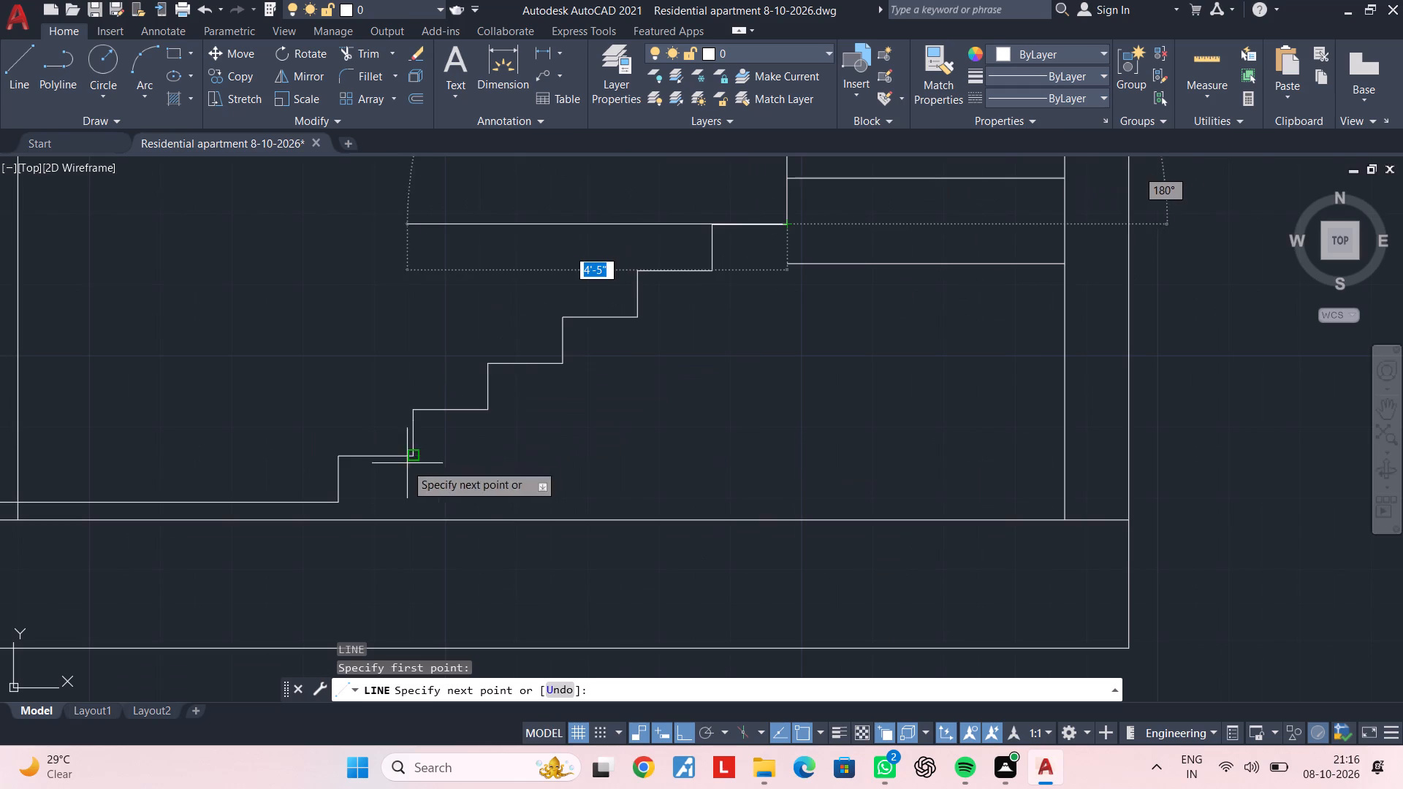
left_click(346, 505)
key("Escape")
key("Escape")
key("Escape")
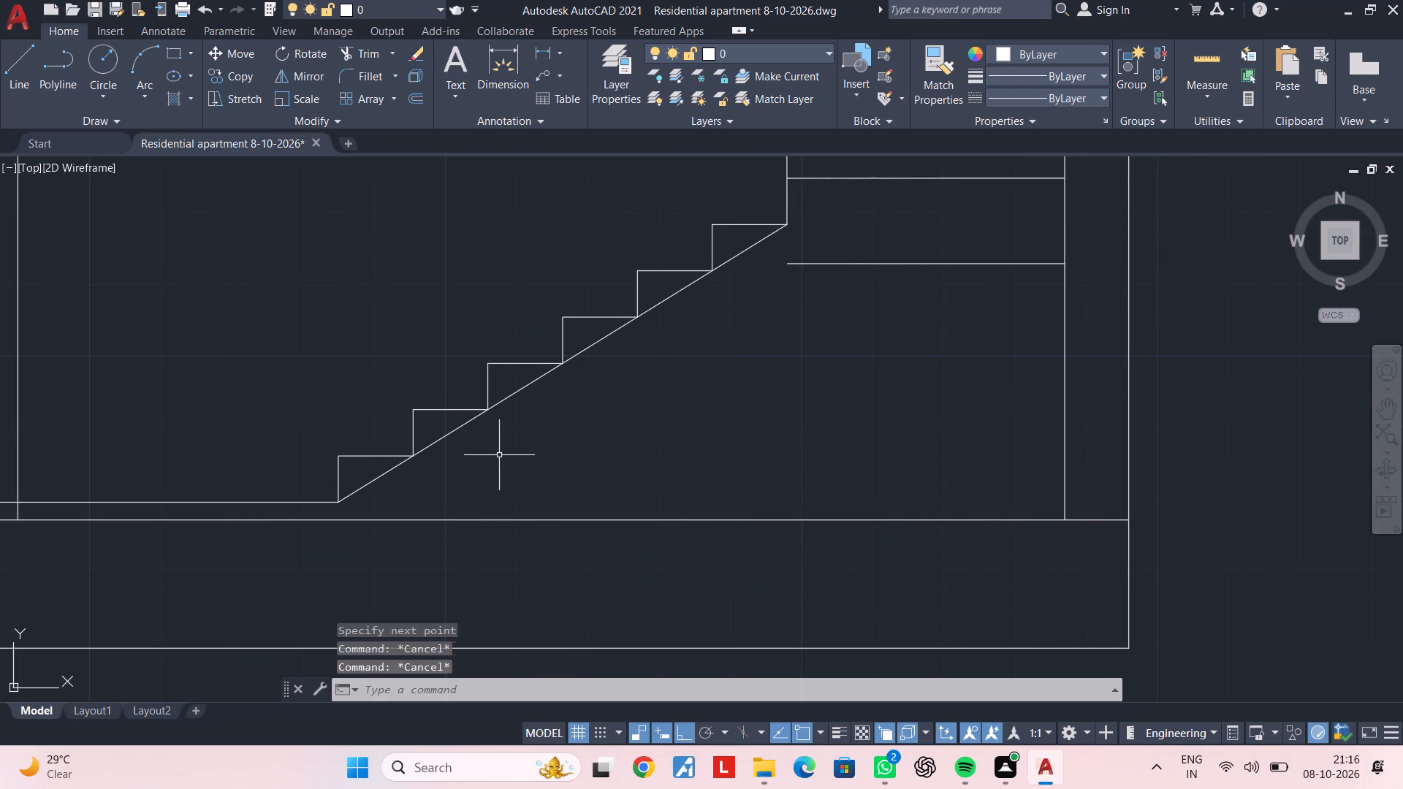
key("Escape")
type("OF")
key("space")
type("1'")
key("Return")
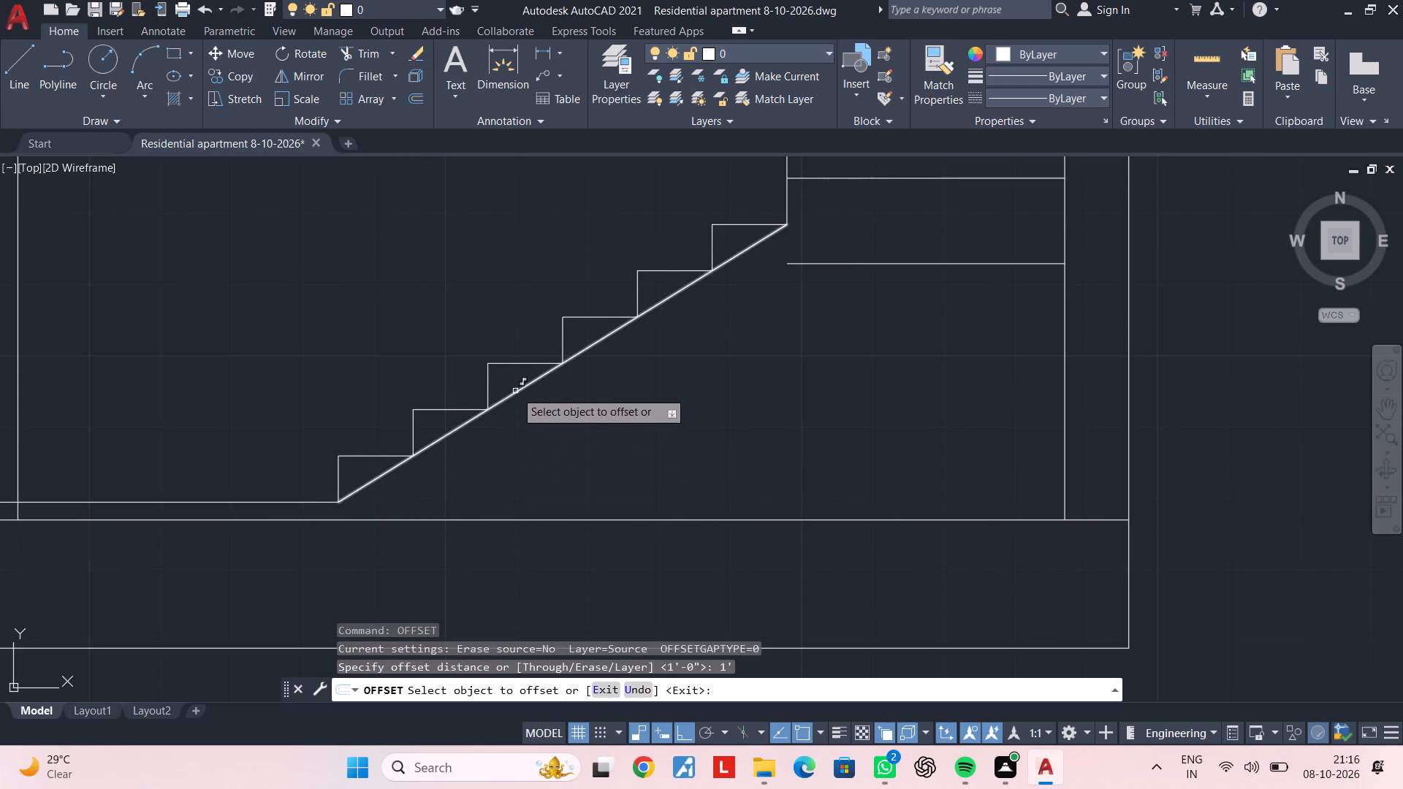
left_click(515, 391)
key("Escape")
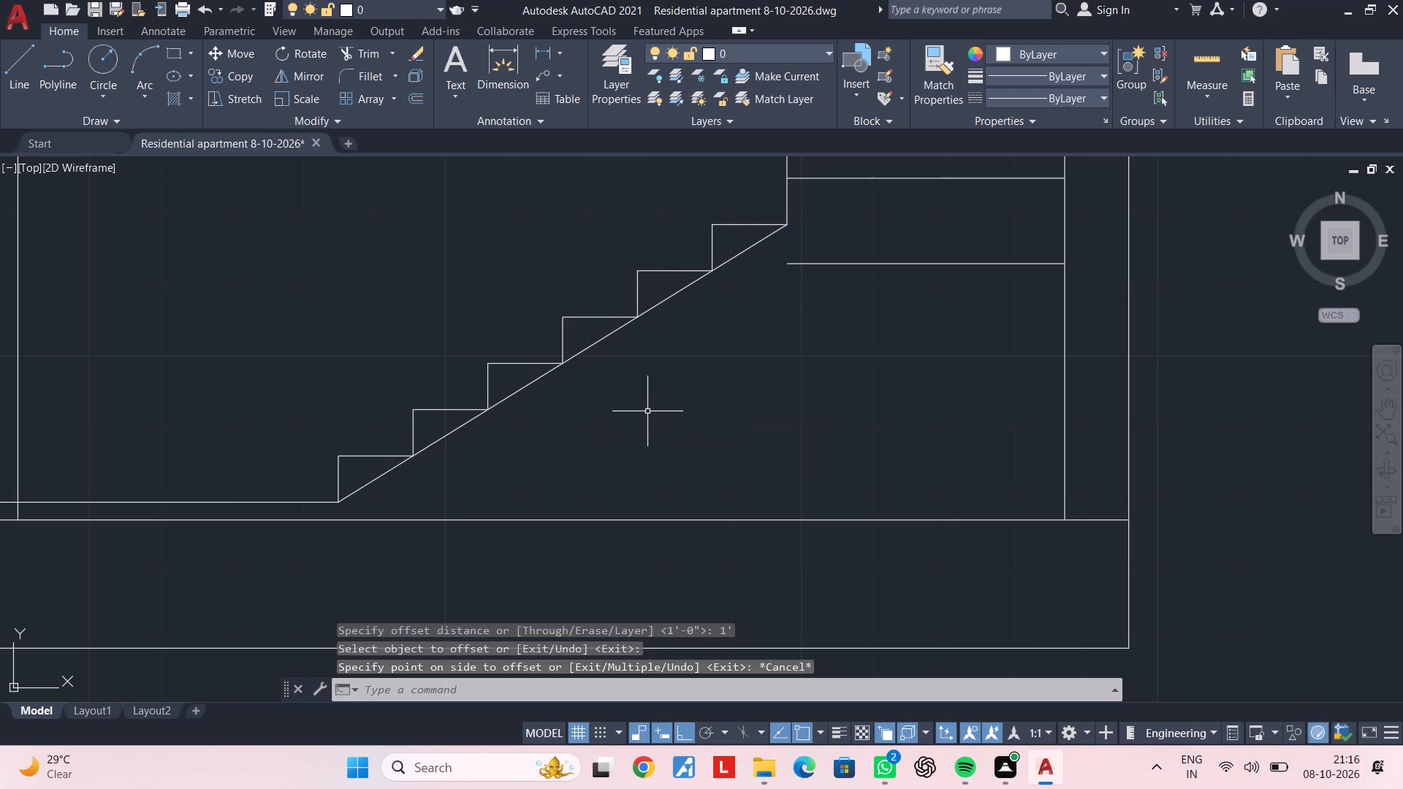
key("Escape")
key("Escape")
Offset the sloping line 6" below the steps to form the underside of the stair slab.
type("OF 6\"")
key("Return")
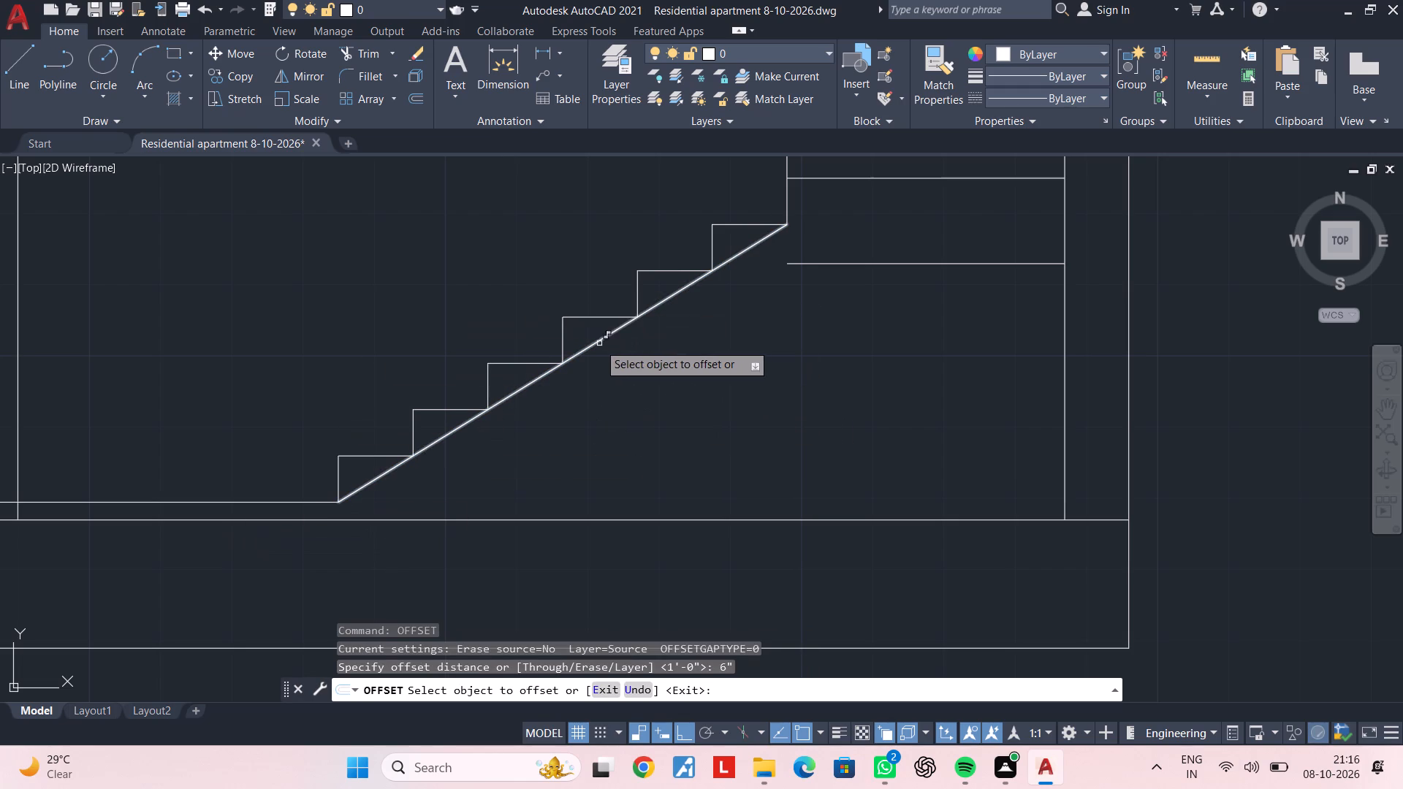
left_click(598, 343)
left_click(744, 376)
key("Escape")
key("Escape")
key("Escape")
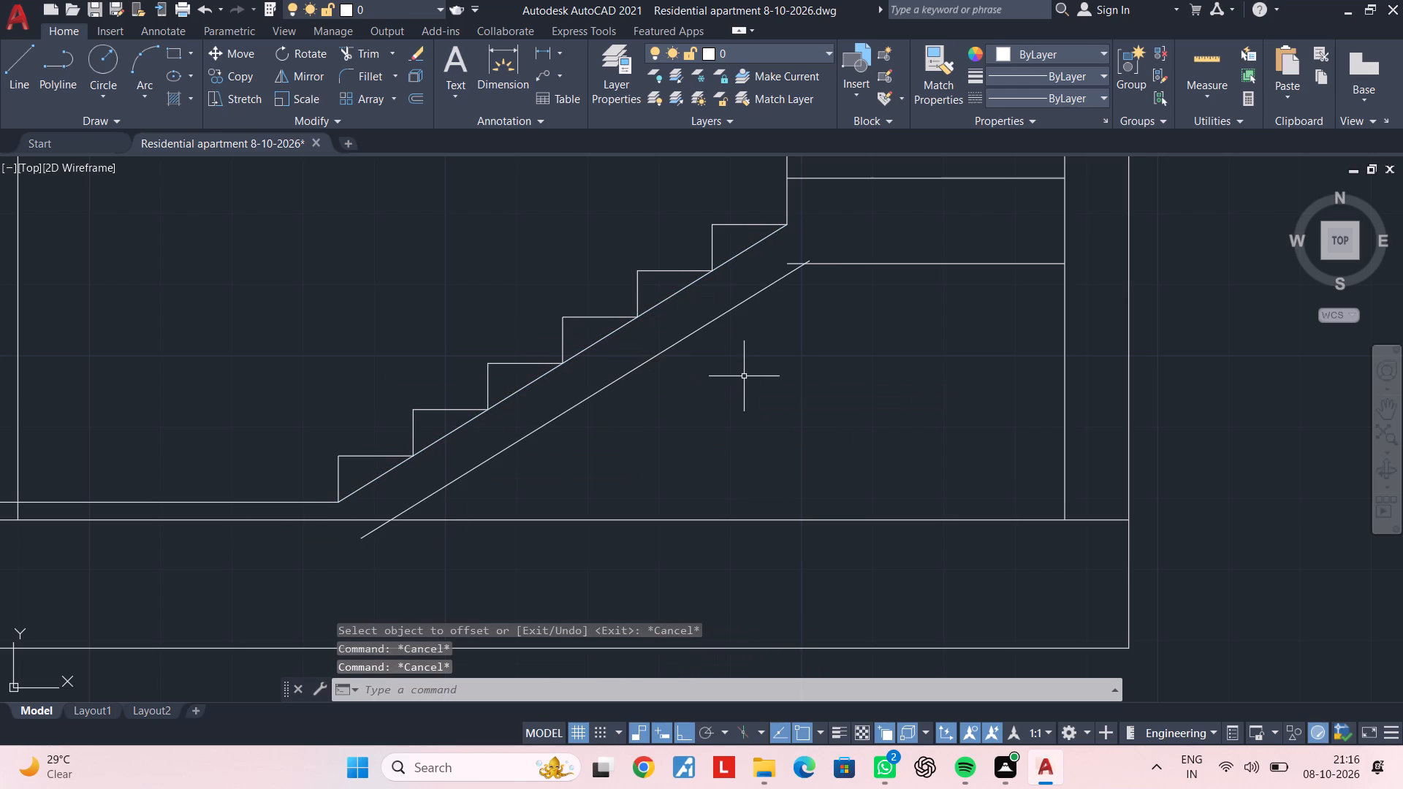
Trim the lower end of the offset sloping line where it passes below the base slab's top line.
type("TR")
key("space")
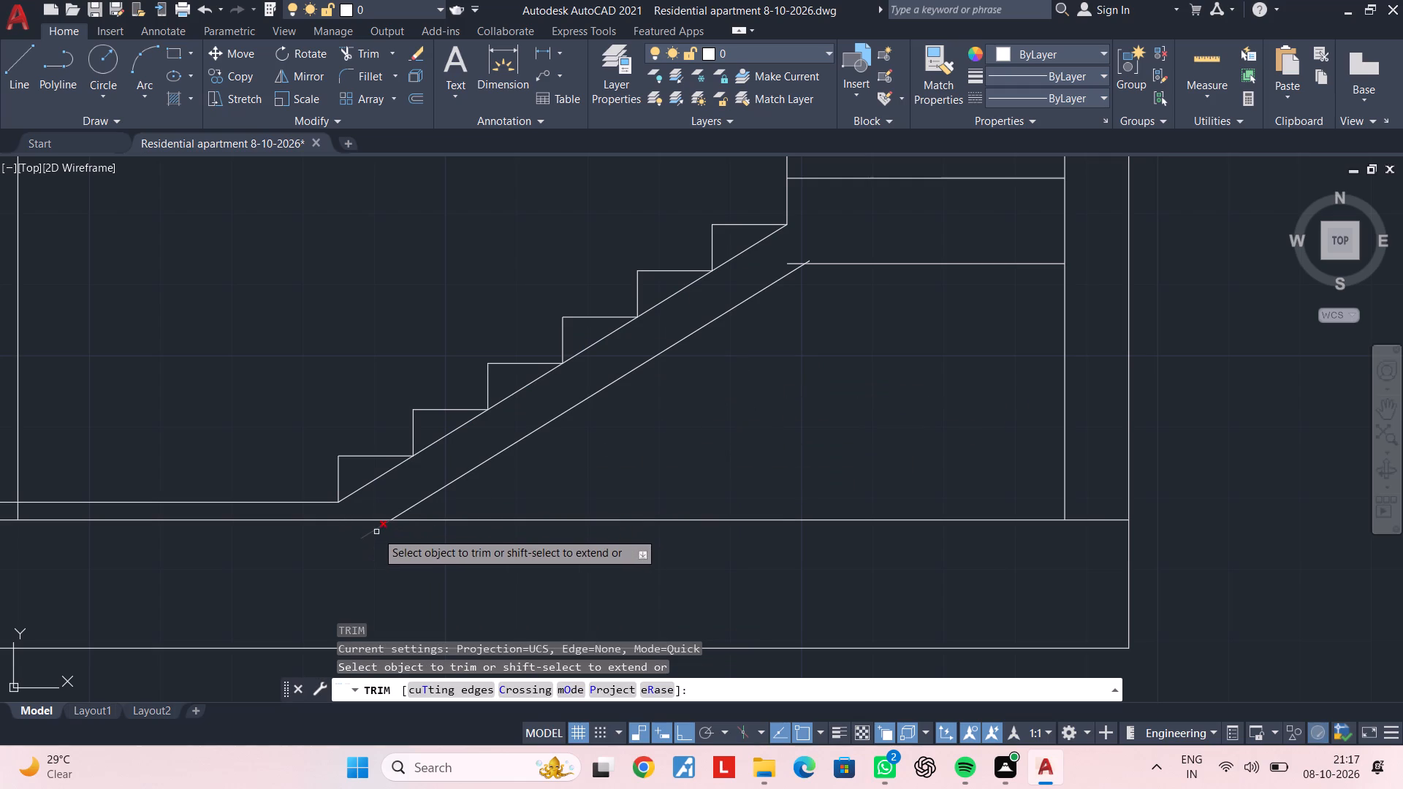
left_click(376, 532)
key("Escape")
Delete the original sloping line that runs through the inner corners of the steps.
left_click(373, 483)
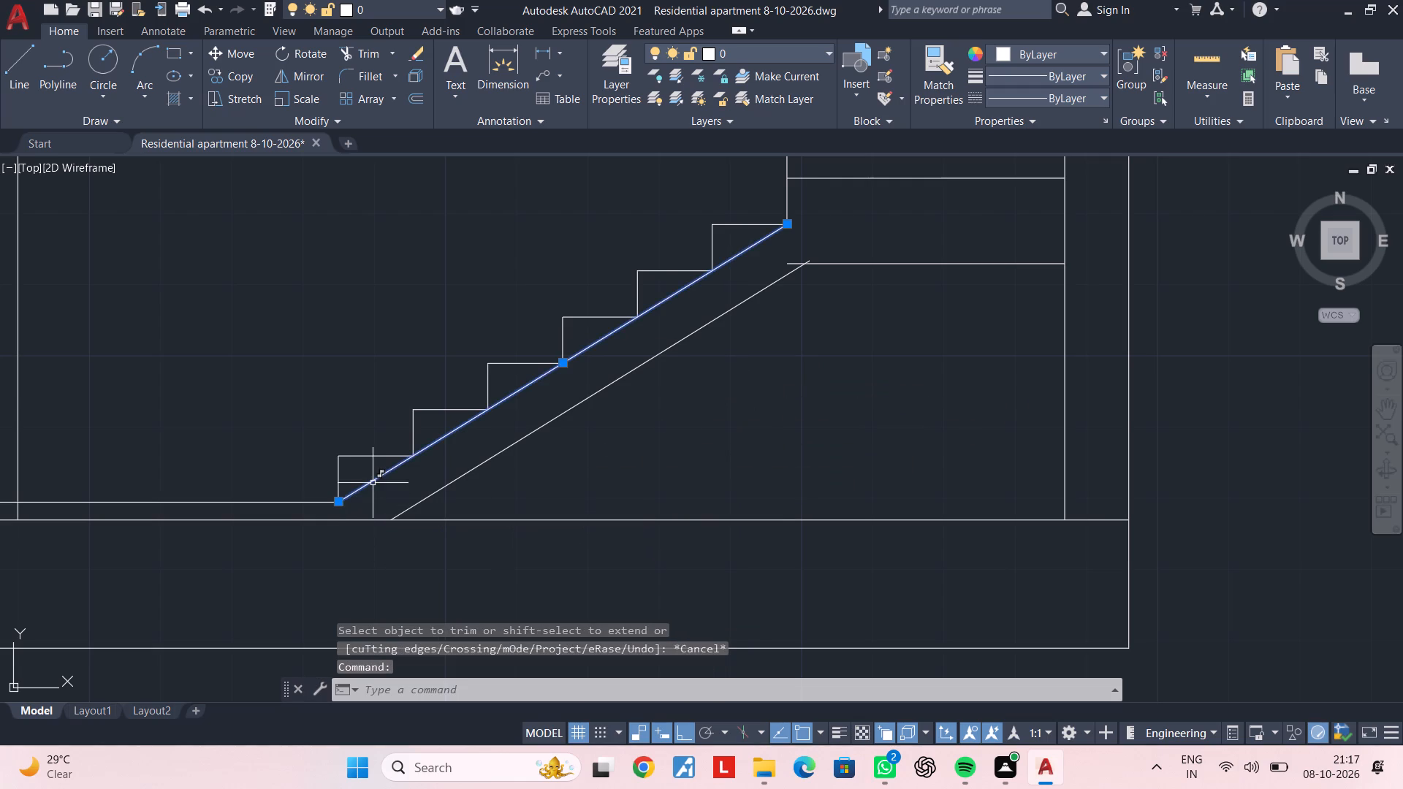
key("Delete")
Trim the overshooting ends of the landing underside and the stair slab underside where the two lines cross.
middle_click_drag(538, 458, 437, 485)
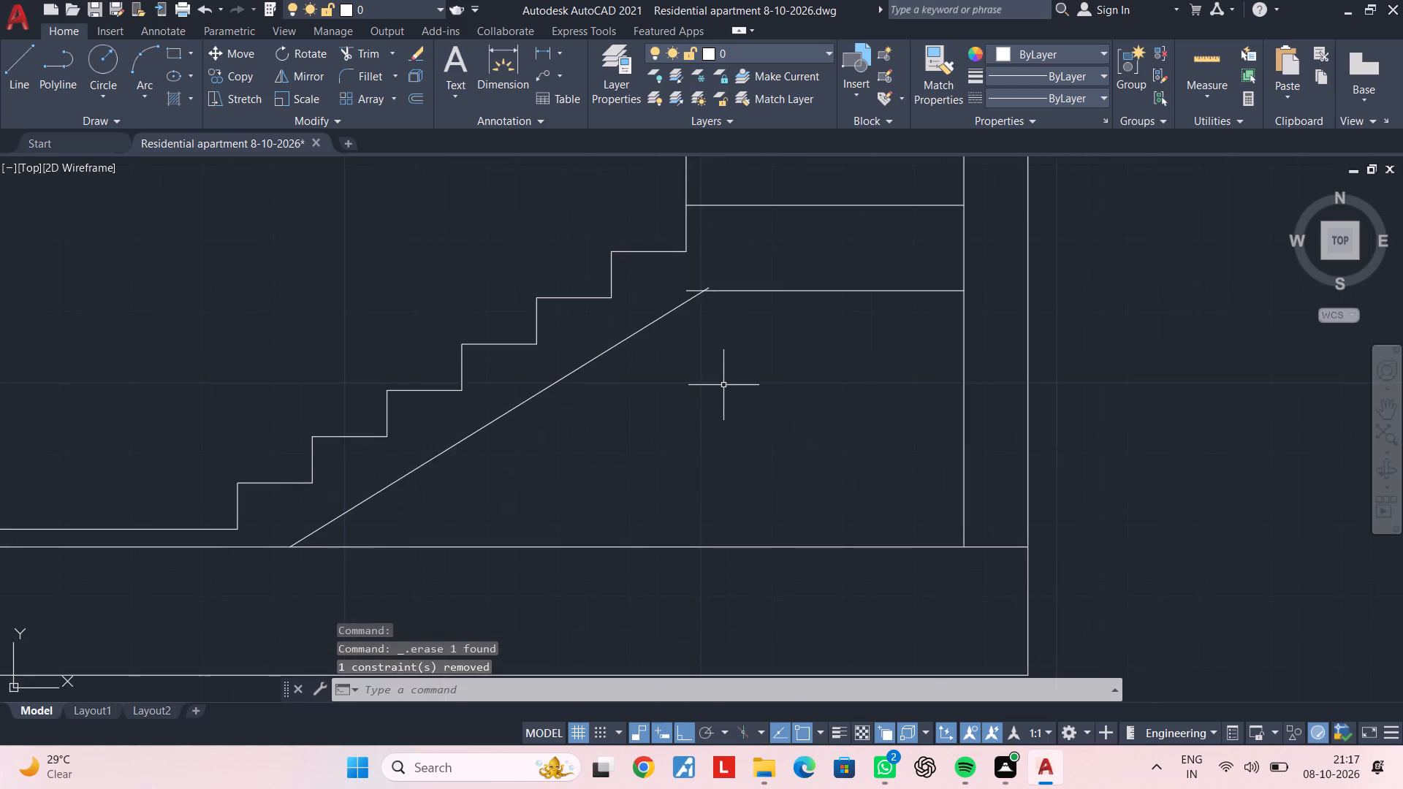
middle_click_drag(717, 386, 642, 422)
key("Escape")
key("Escape")
type("TR")
key("space")
scroll(633, 346, "up", 3)
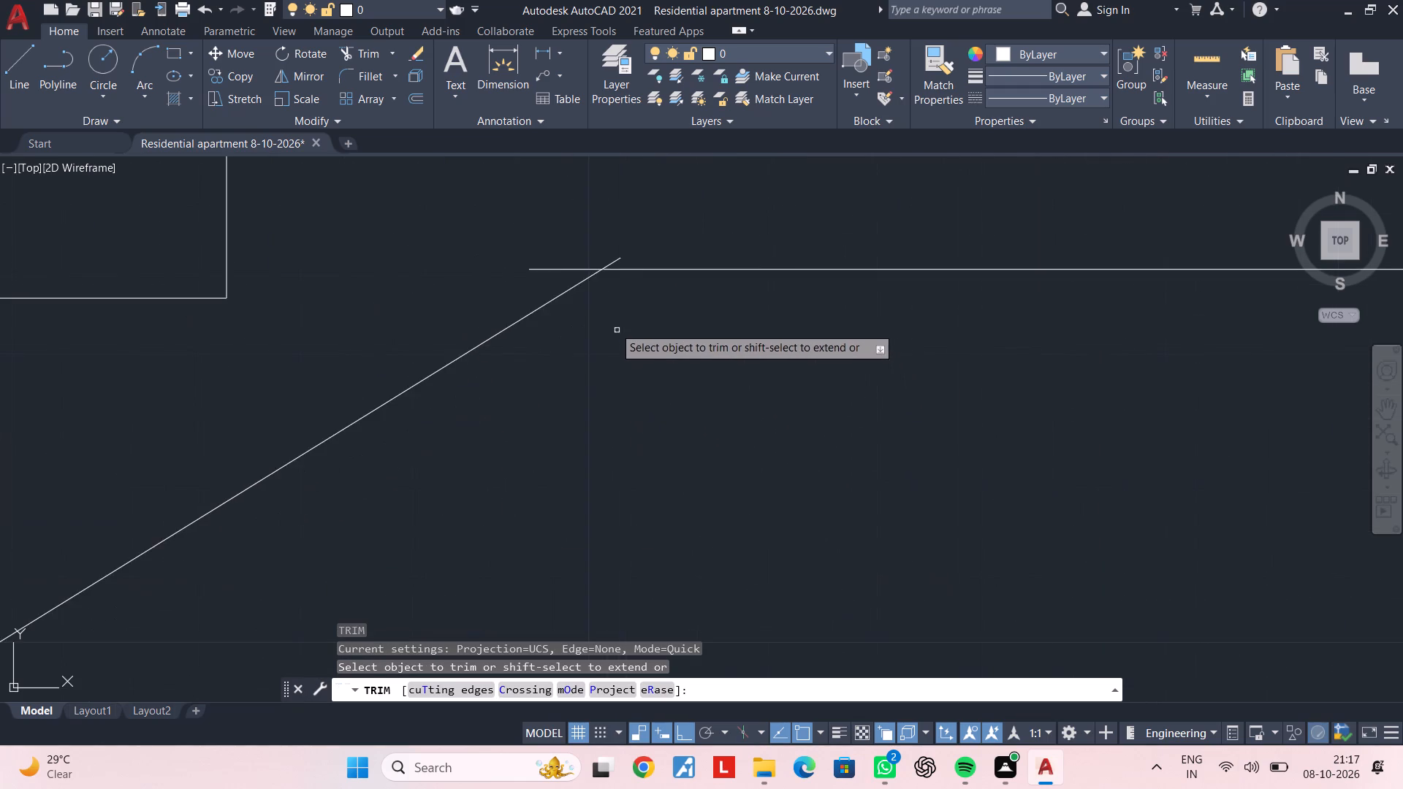
left_click(563, 269)
scroll(758, 343, "down", 3)
middle_click_drag(680, 365, 564, 383)
scroll(604, 345, "up", 2)
left_click(608, 336)
scroll(692, 380, "down", 3)
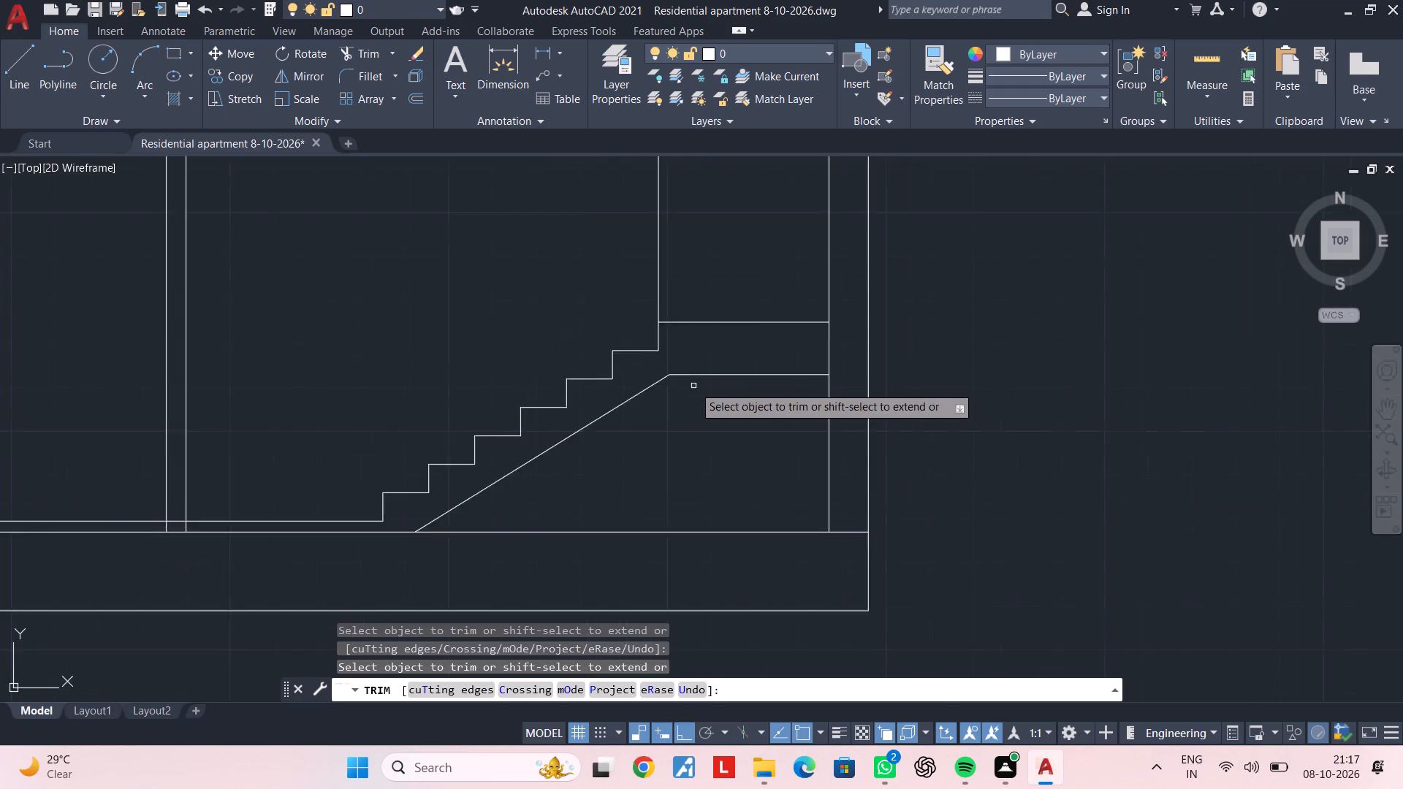
middle_click_drag(693, 386, 704, 312)
middle_click_drag(668, 362, 688, 354)
key("Escape")
key("Escape")
key("Escape")
Extend the floor line from the foot of the lowest riser, under the stair, to the outer wall's inner face.
scroll(525, 442, "up", 2)
middle_click_drag(503, 437, 640, 397)
key("Escape")
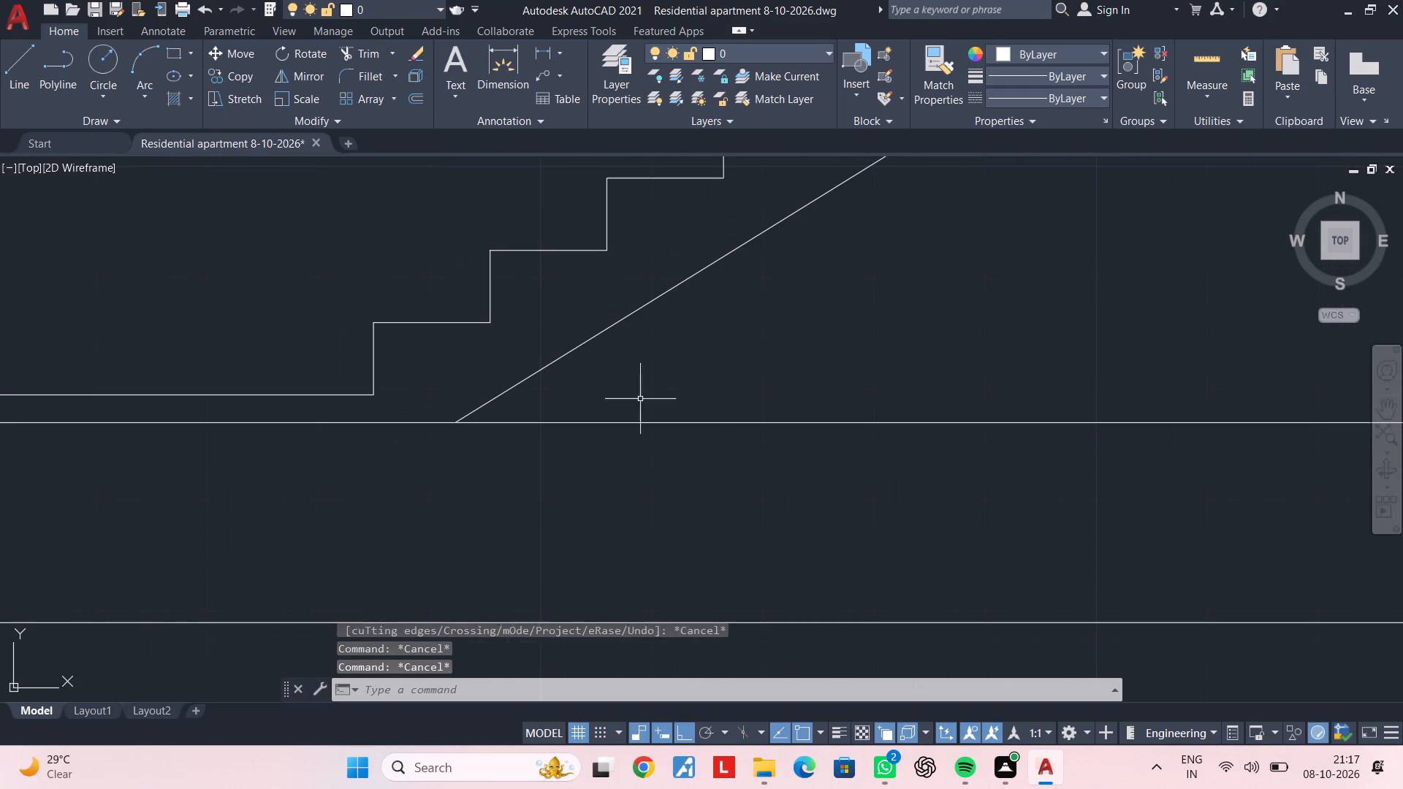
key("Escape")
key("Escape")
key("Escape")
type("EX")
key("space")
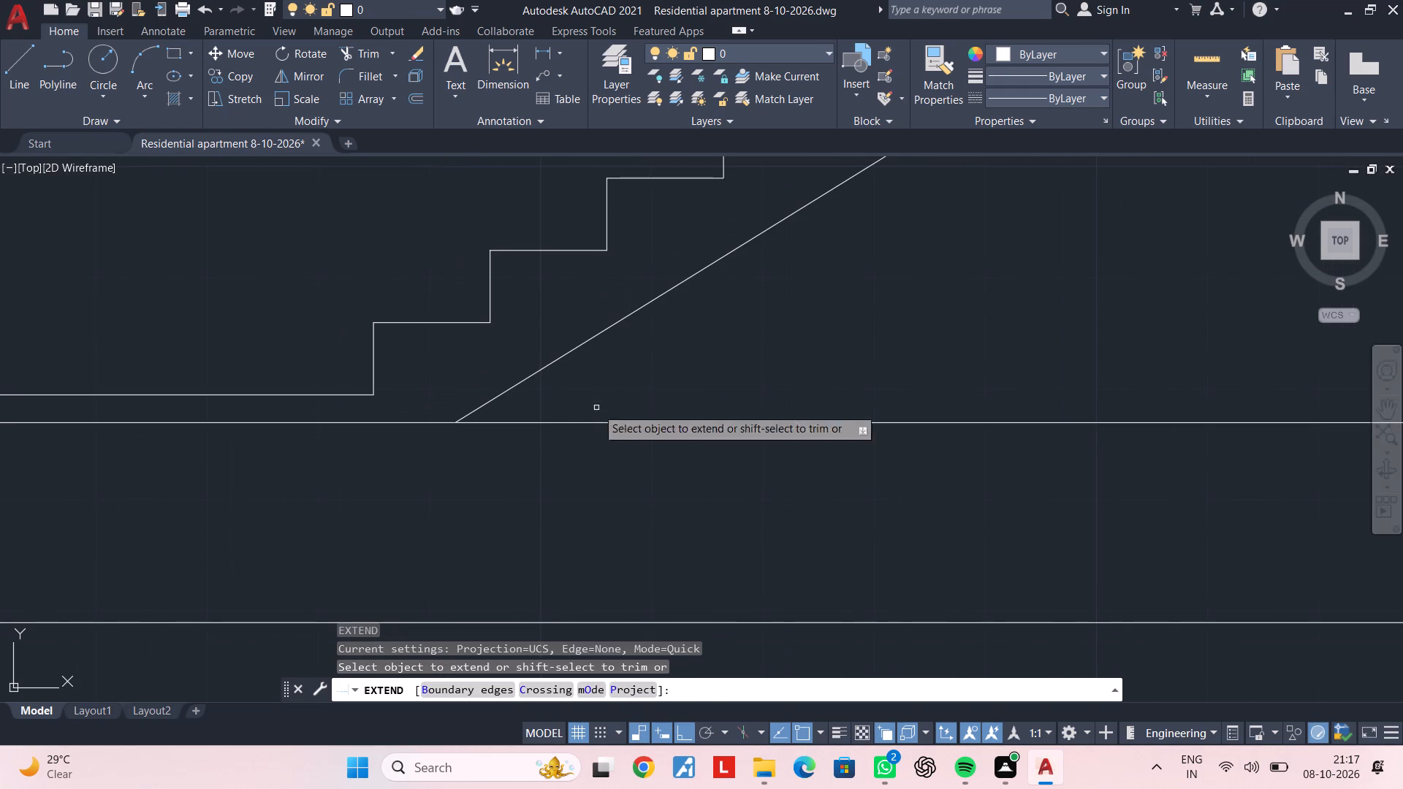
scroll(337, 393, "down", 2)
left_click(337, 393)
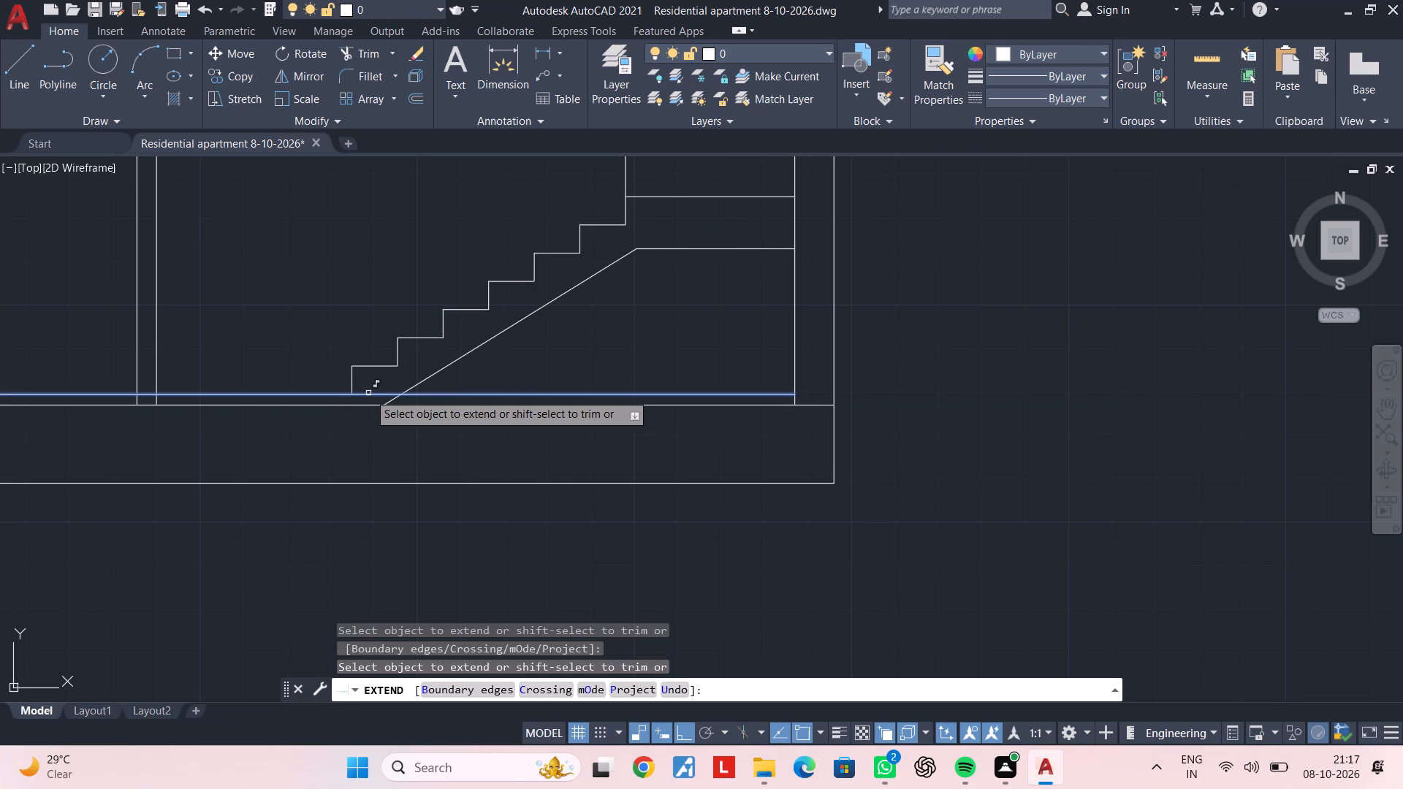
left_click(368, 393)
key("Escape")
key("Escape")
Trim the floor line between the lowest riser and the stair slab underside, and the sloping line's tail below floor level.
type("TR")
key("space")
scroll(368, 393, "up", 3)
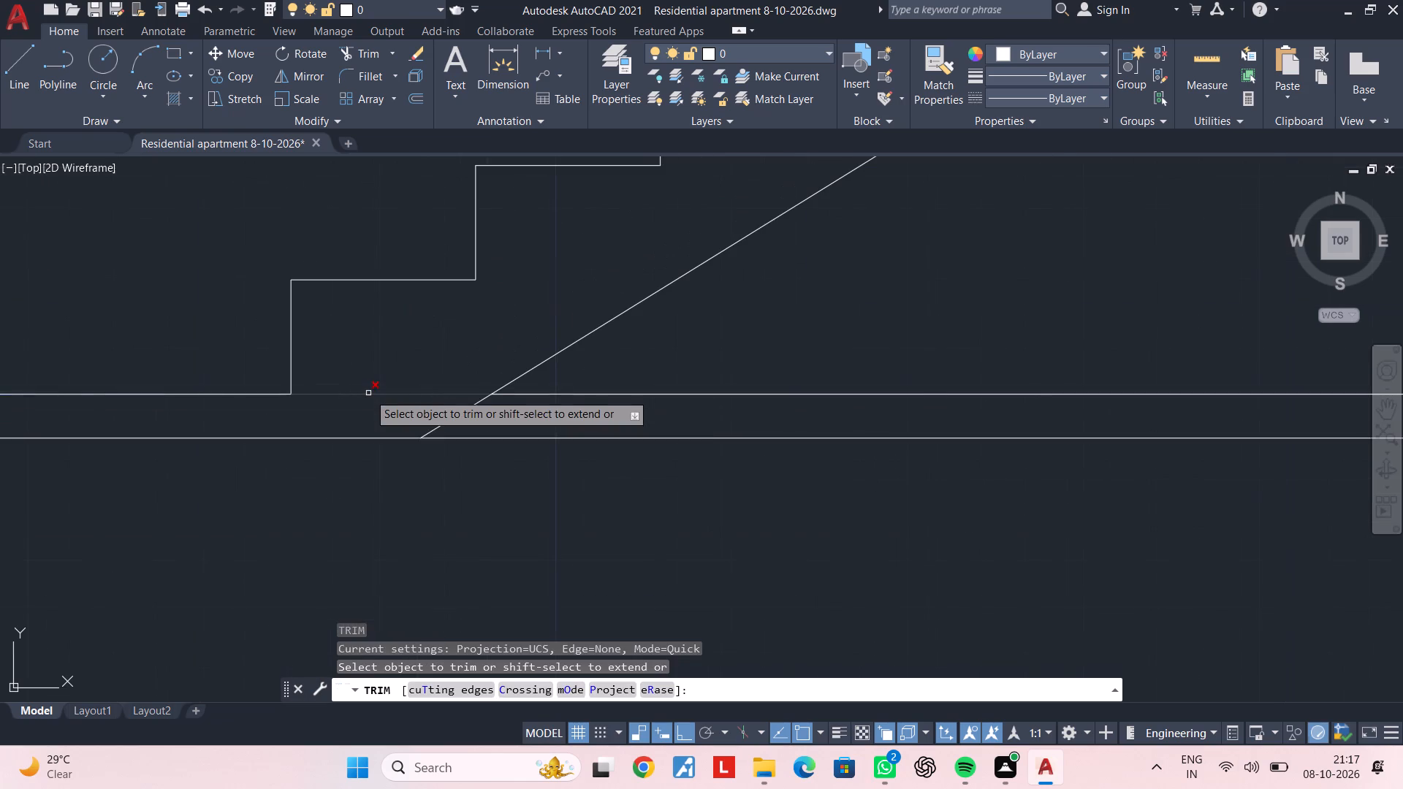
left_click(369, 393)
left_click(438, 423)
key("Escape")
Examine the completed stair flight, the landing slab and the space above it up to the ceiling.
scroll(669, 416, "down", 3)
middle_click_drag(780, 368, 660, 415)
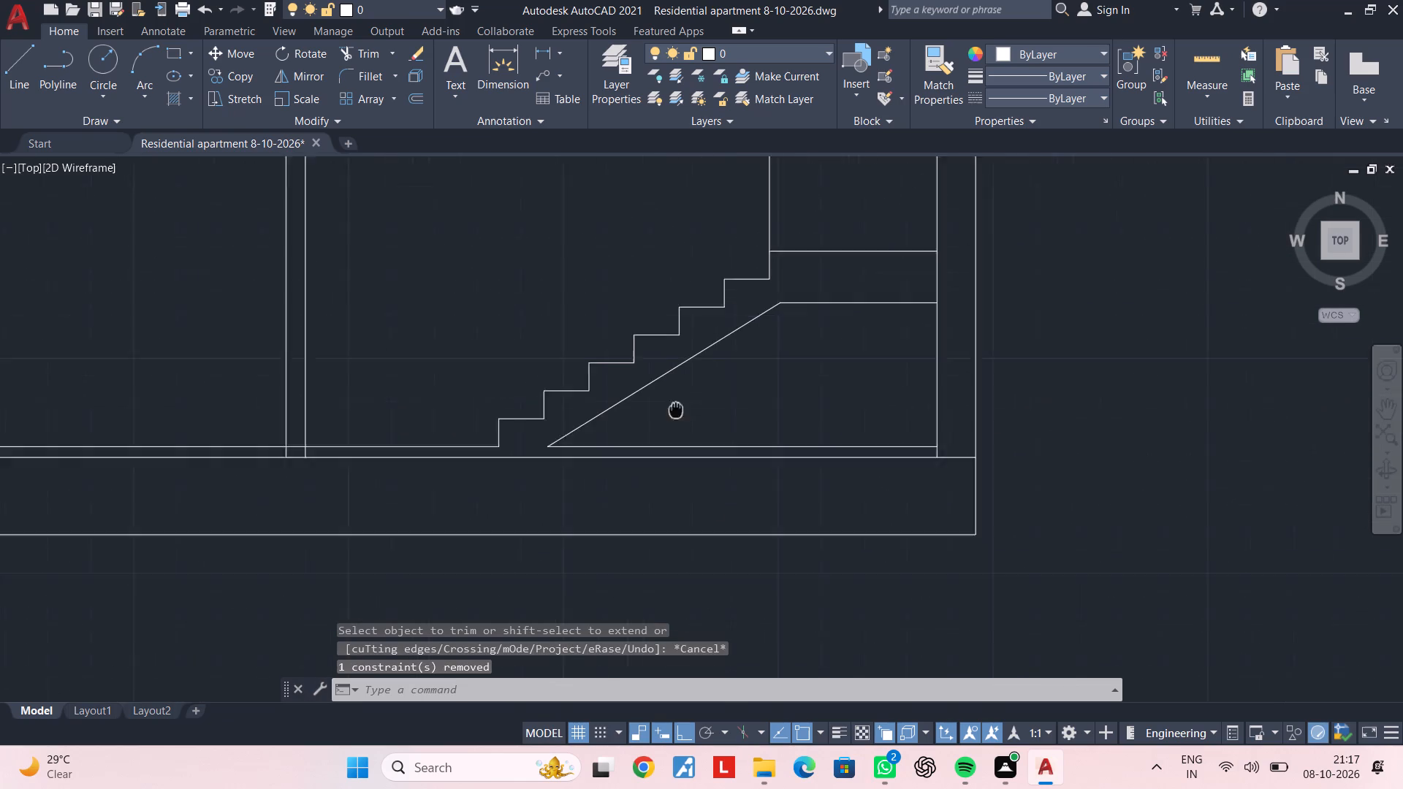
middle_click_drag(660, 415, 649, 418)
key("Escape")
middle_click_drag(499, 434, 714, 408)
key("Escape")
key("Escape")
key("Escape")
key("Escape")
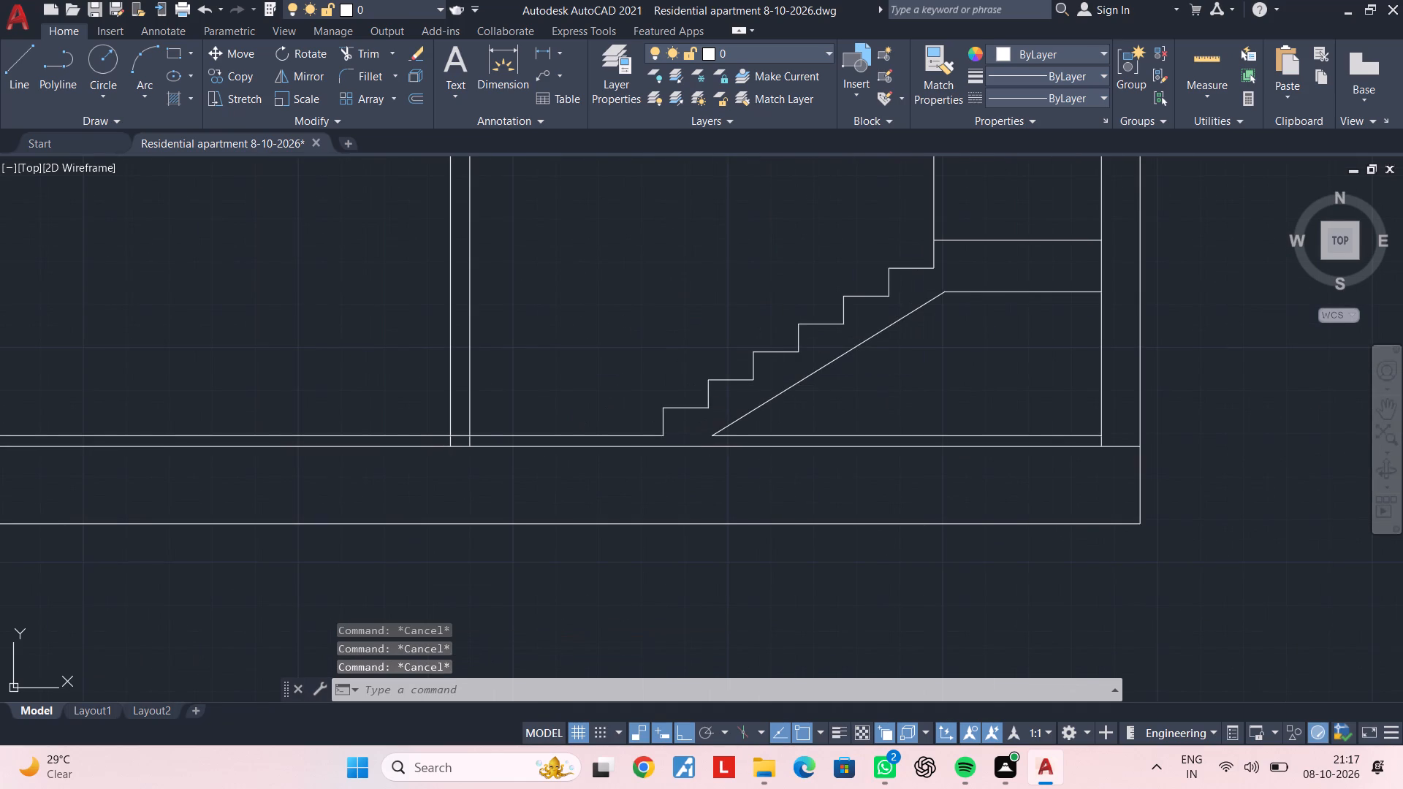
middle_click_drag(834, 389, 729, 452)
middle_click_drag(842, 394, 764, 449)
key("Escape")
key("Escape")
middle_click_drag(809, 381, 745, 473)
key("Escape")
key("Escape")
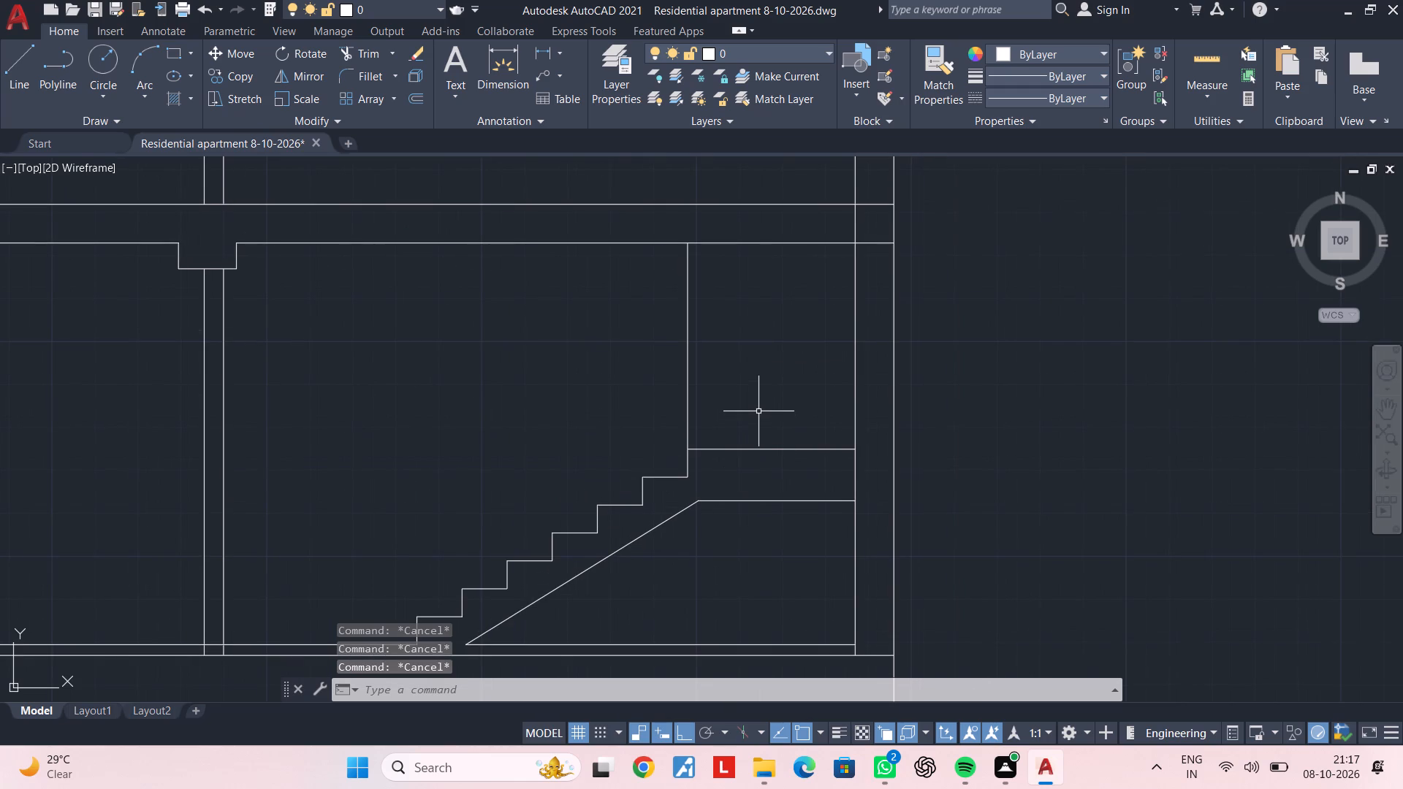
scroll(757, 411, "up", 1)
middle_click_drag(757, 411, 742, 477)
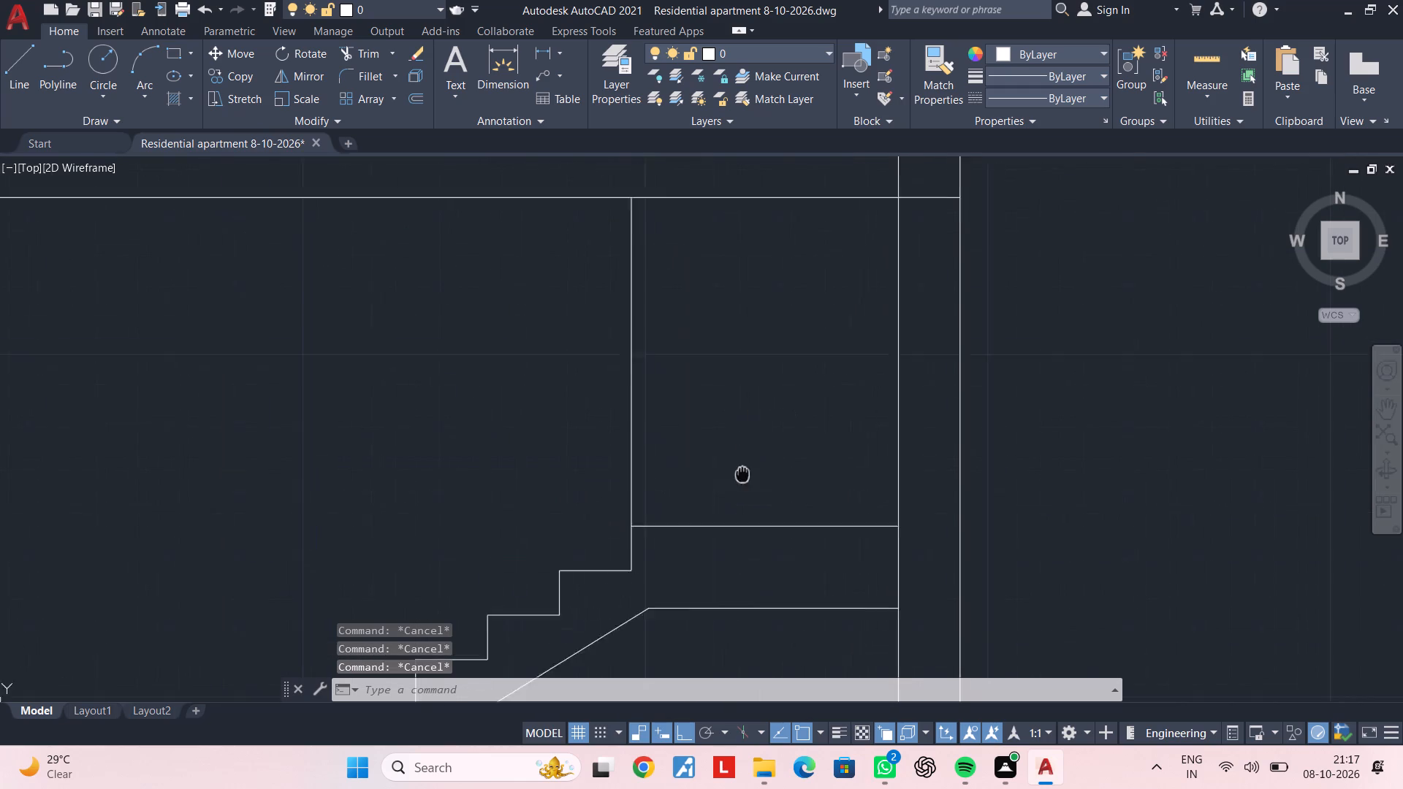
middle_click_drag(742, 477, 742, 496)
key("Escape")
key("Escape")
middle_click_drag(729, 437, 726, 459)
key("Escape")
middle_click_drag(722, 462, 722, 395)
key("Escape")
key("Escape")
middle_click_drag(737, 443, 729, 378)
key("Escape")
key("Escape")
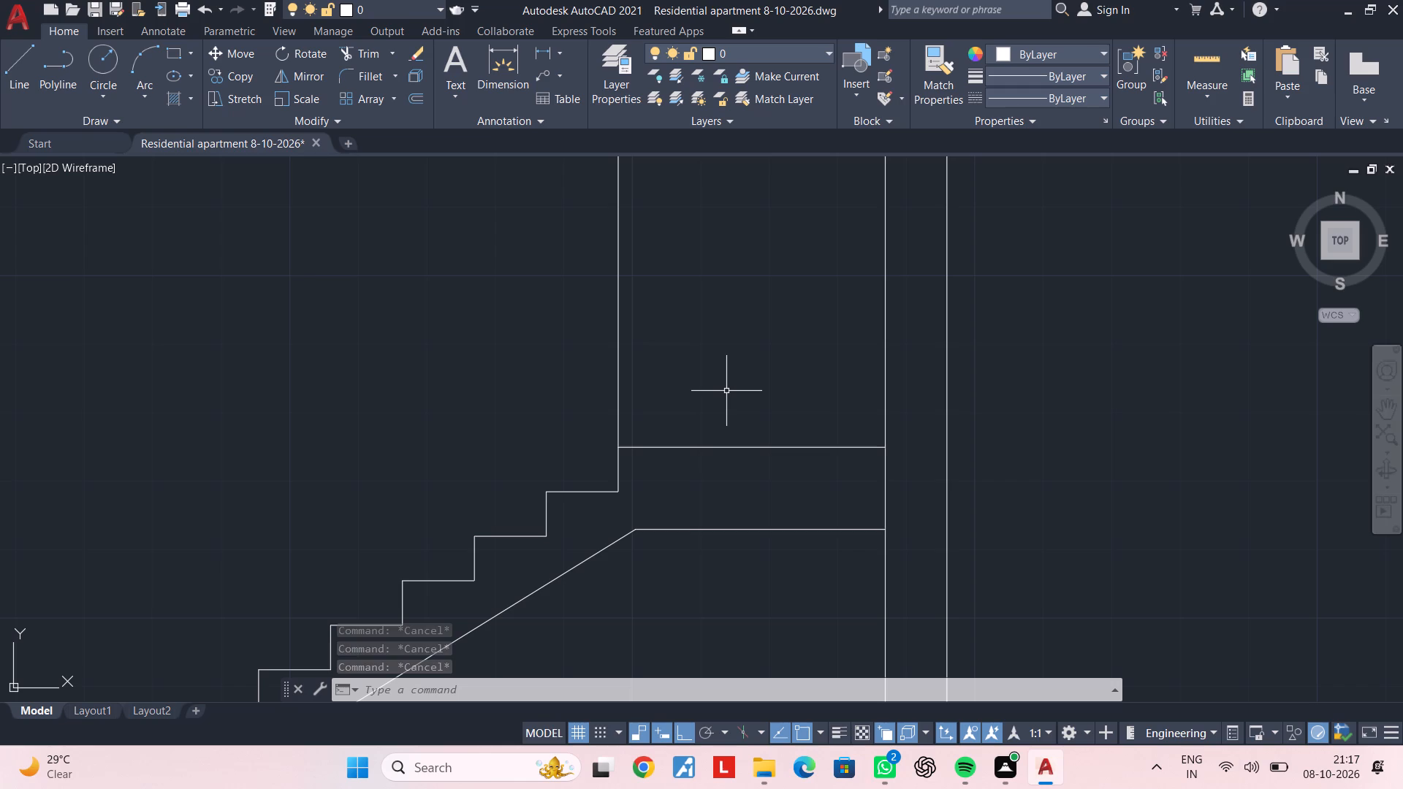
key("Escape")
key("Escape")
key("Escape")
scroll(766, 403, "up", 1)
middle_click_drag(766, 403, 724, 443)
key("Escape")
key("Escape")
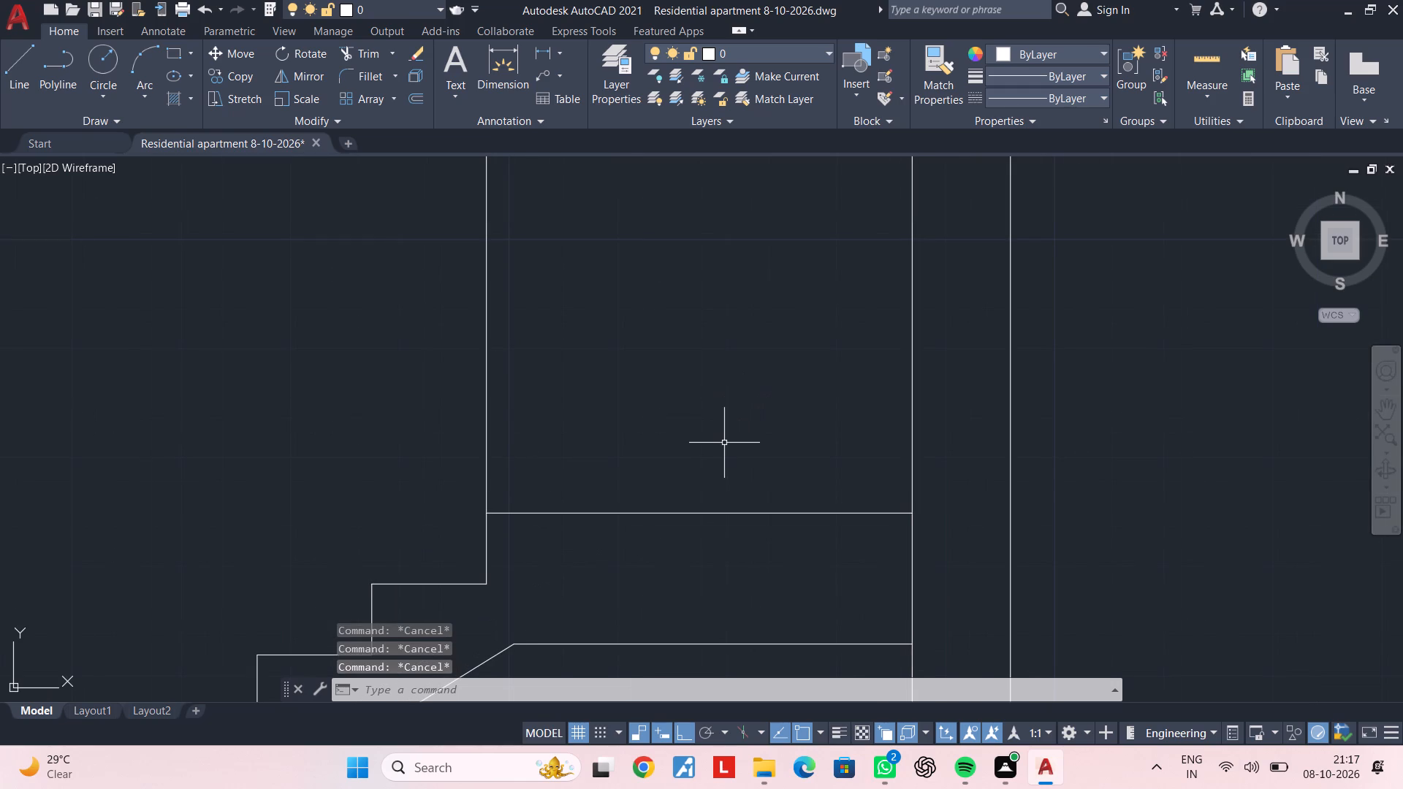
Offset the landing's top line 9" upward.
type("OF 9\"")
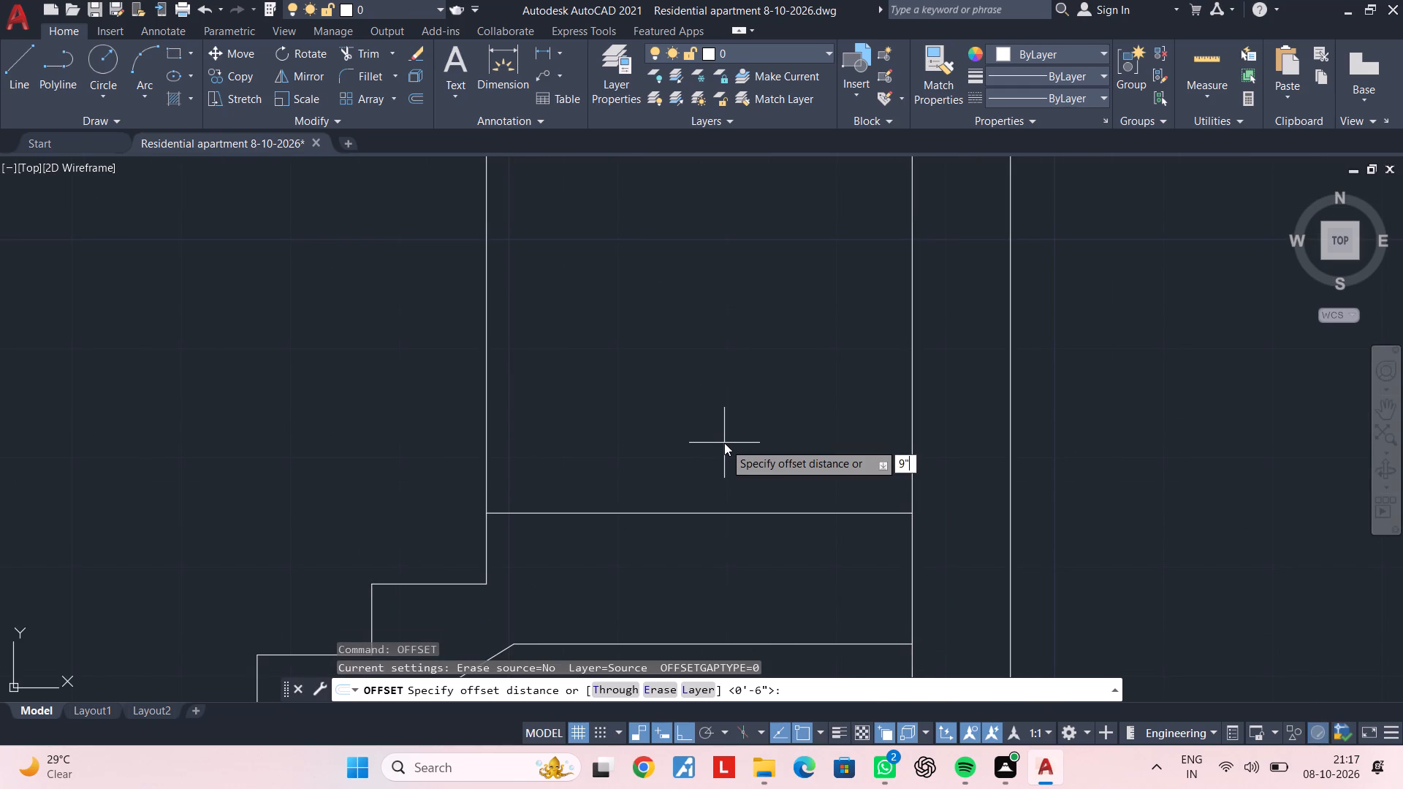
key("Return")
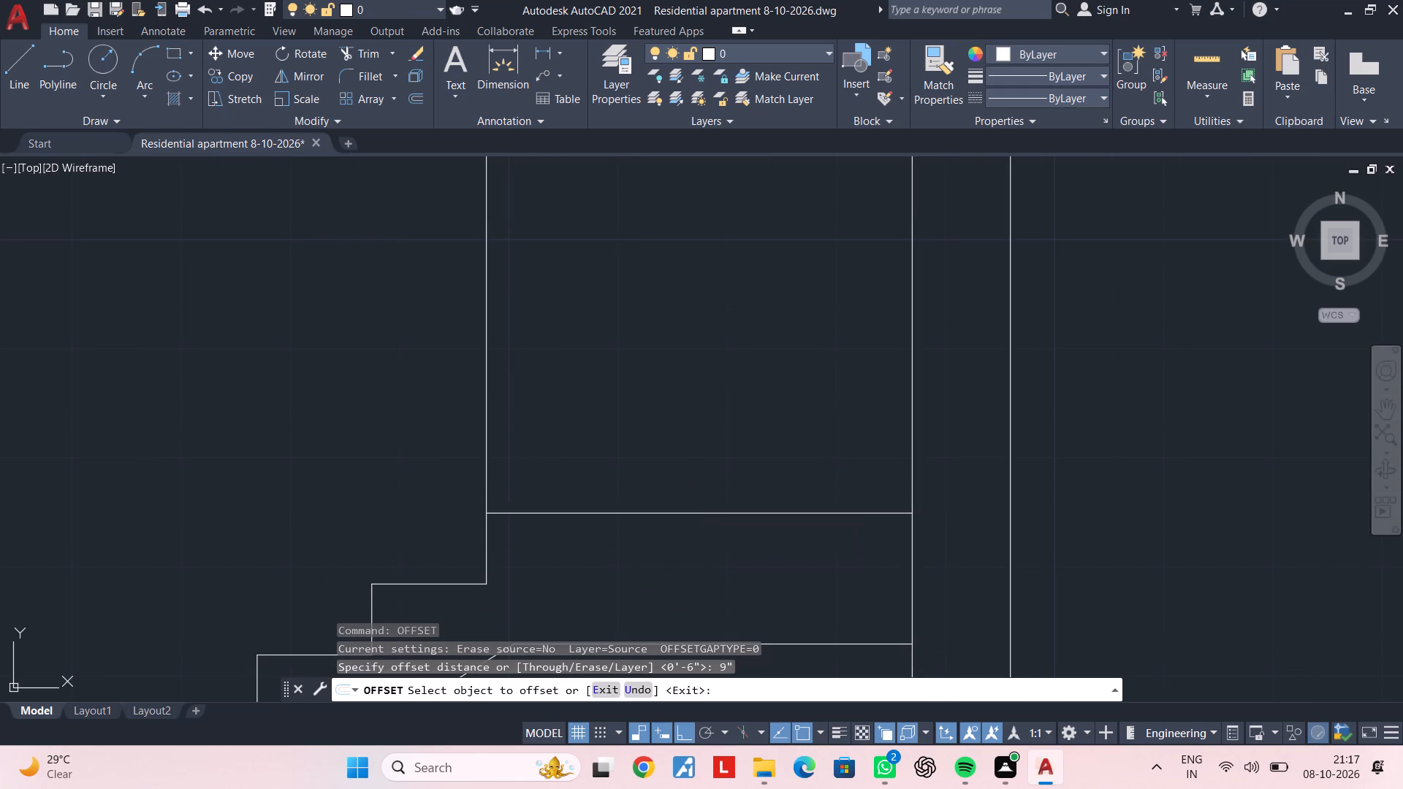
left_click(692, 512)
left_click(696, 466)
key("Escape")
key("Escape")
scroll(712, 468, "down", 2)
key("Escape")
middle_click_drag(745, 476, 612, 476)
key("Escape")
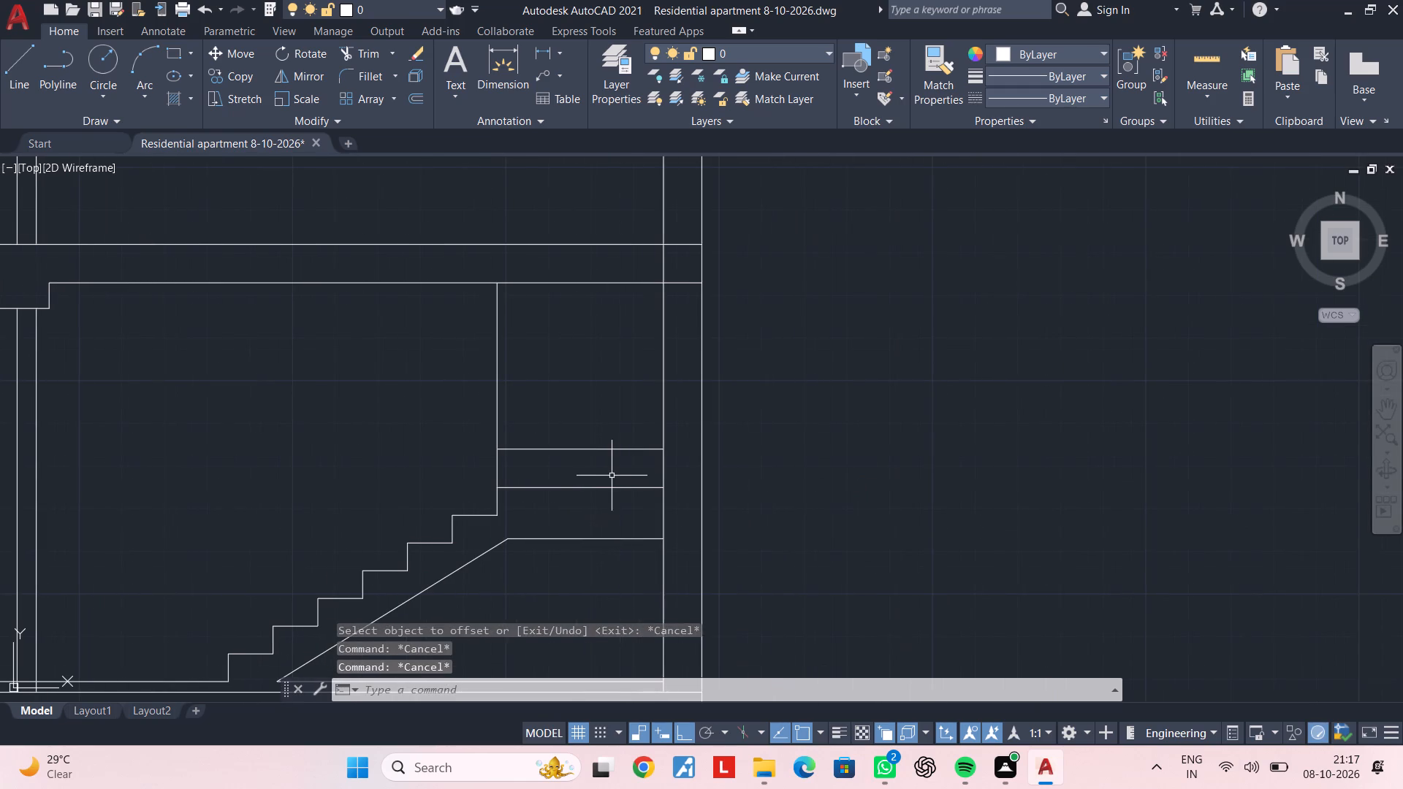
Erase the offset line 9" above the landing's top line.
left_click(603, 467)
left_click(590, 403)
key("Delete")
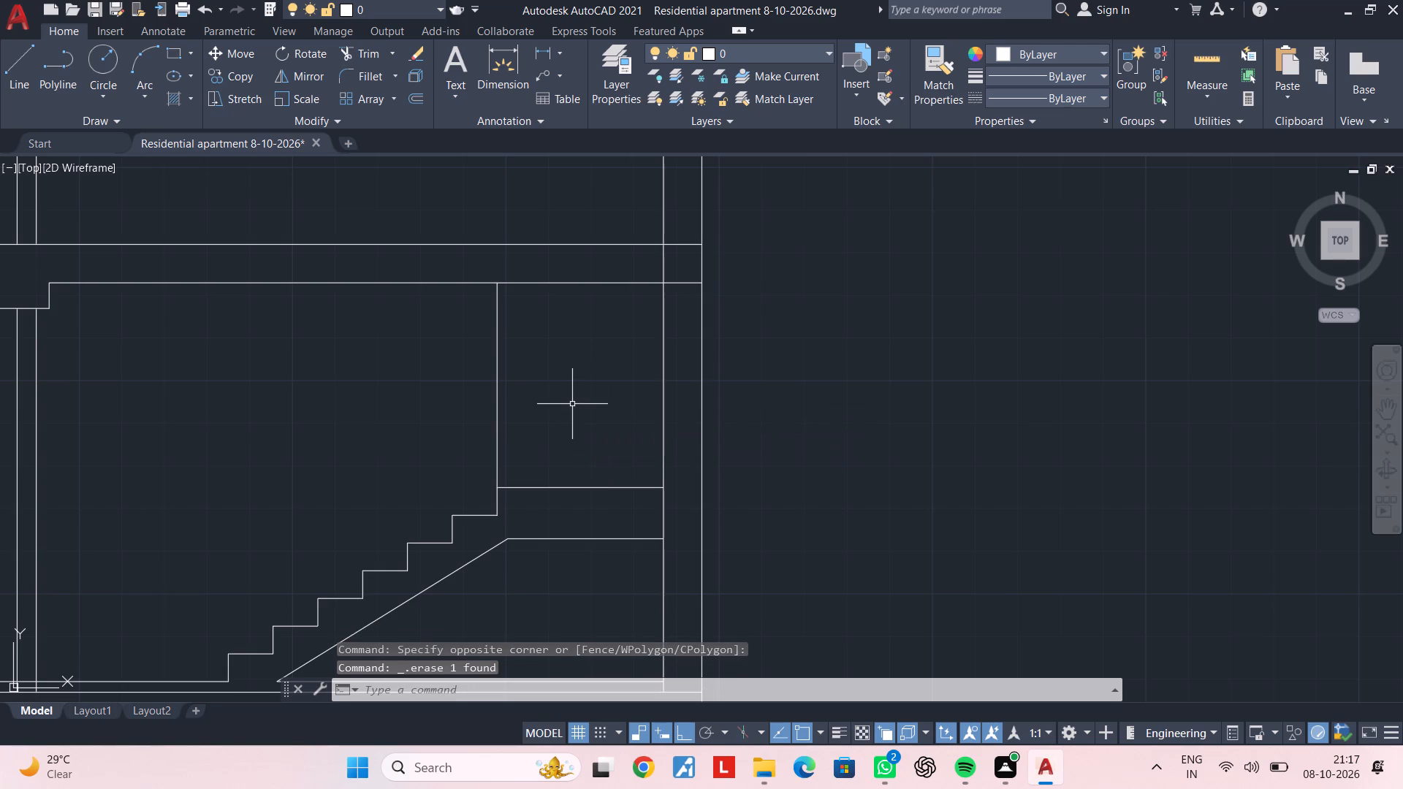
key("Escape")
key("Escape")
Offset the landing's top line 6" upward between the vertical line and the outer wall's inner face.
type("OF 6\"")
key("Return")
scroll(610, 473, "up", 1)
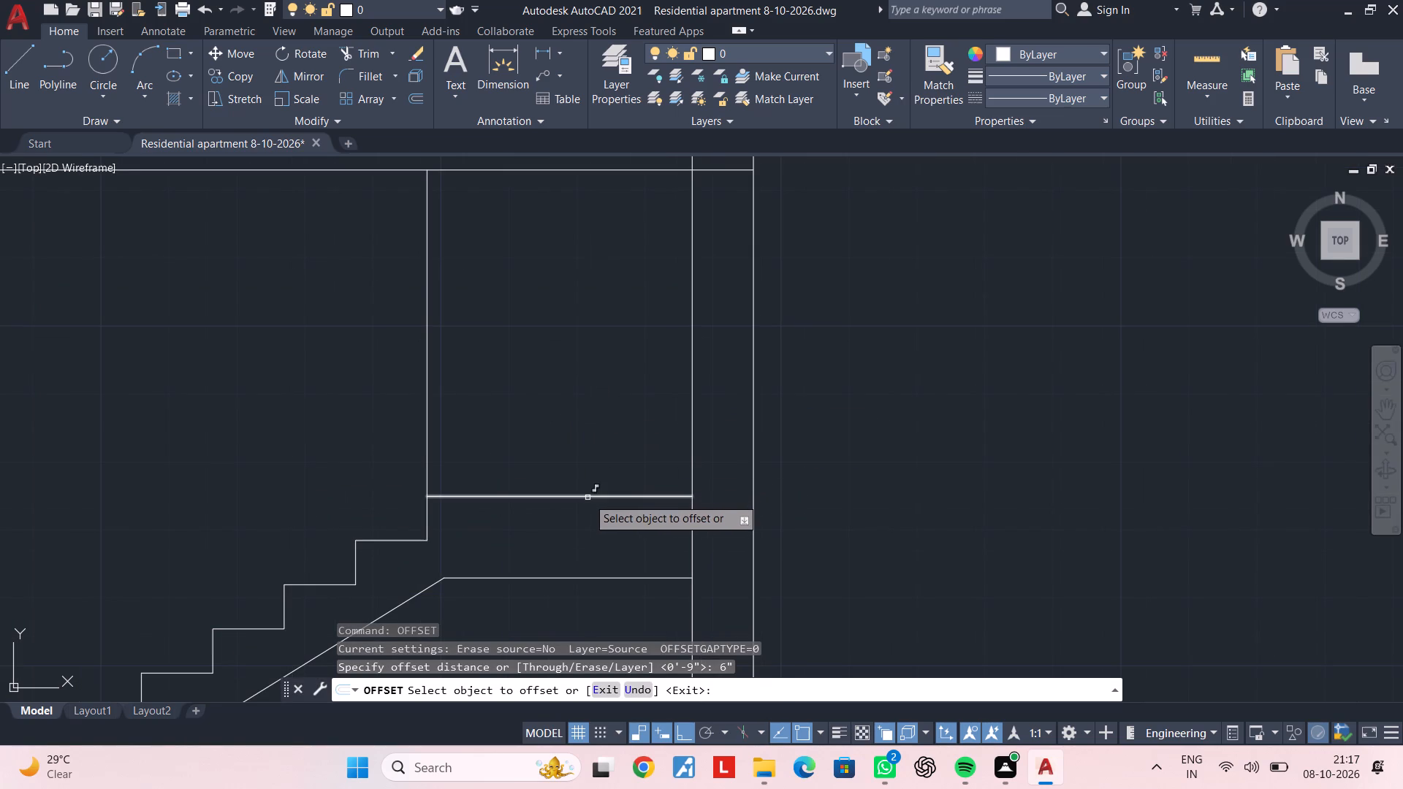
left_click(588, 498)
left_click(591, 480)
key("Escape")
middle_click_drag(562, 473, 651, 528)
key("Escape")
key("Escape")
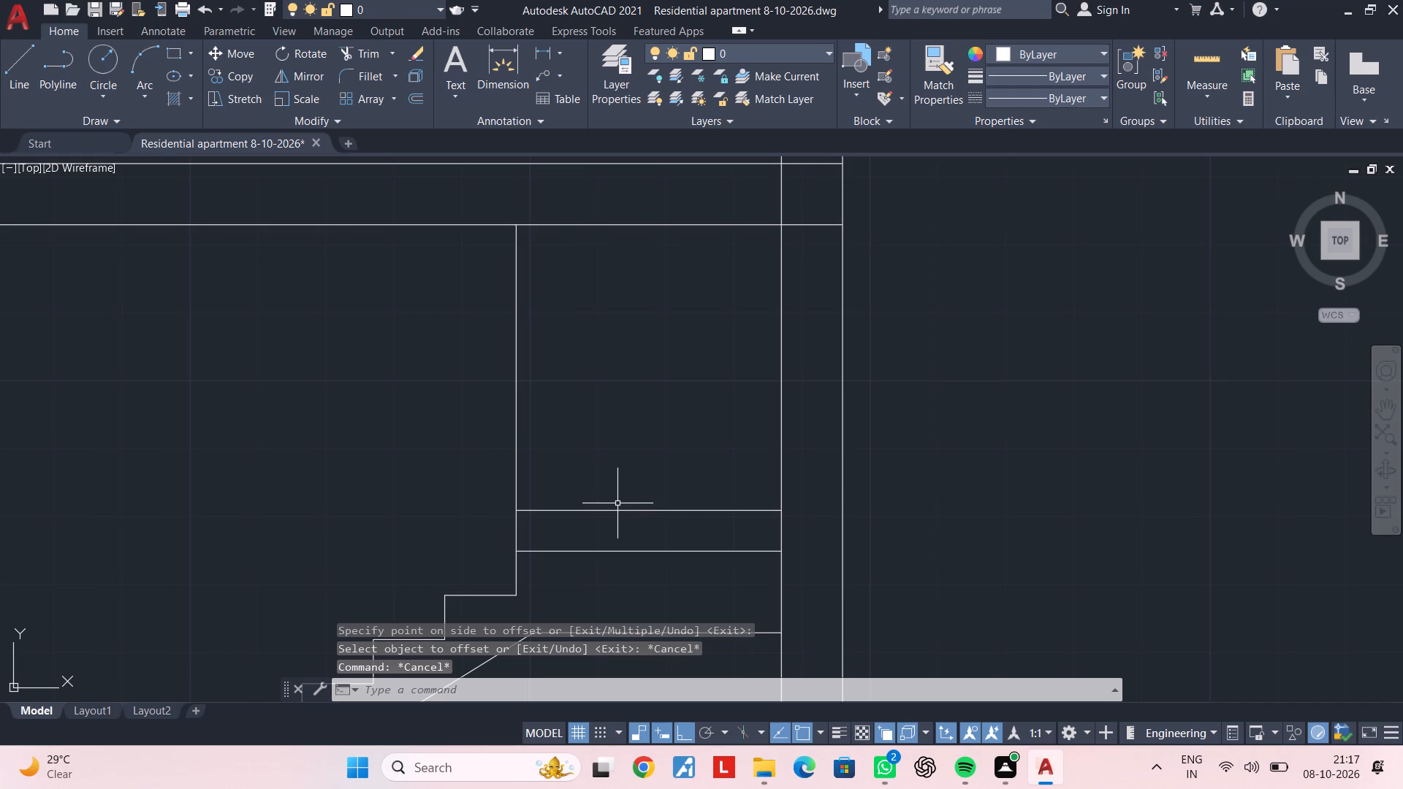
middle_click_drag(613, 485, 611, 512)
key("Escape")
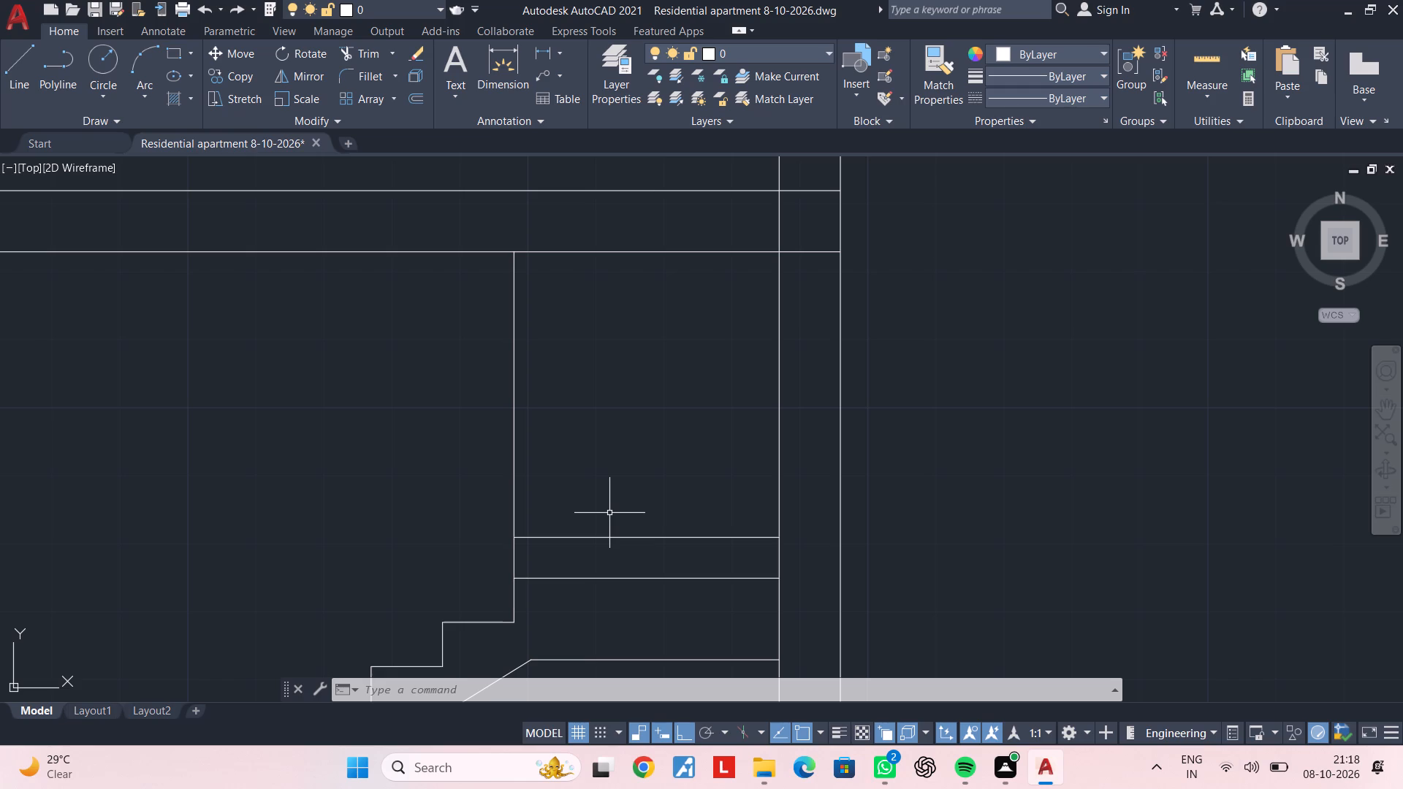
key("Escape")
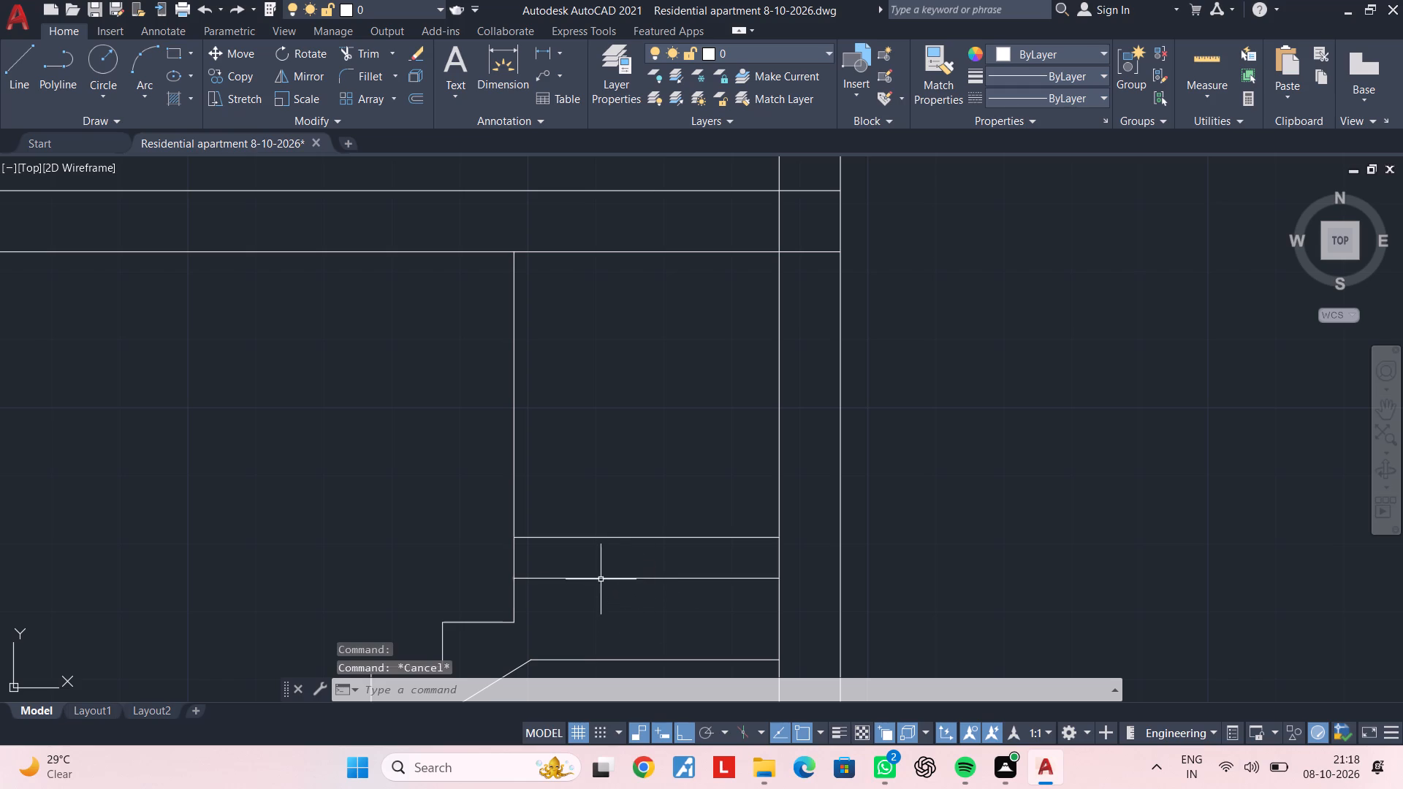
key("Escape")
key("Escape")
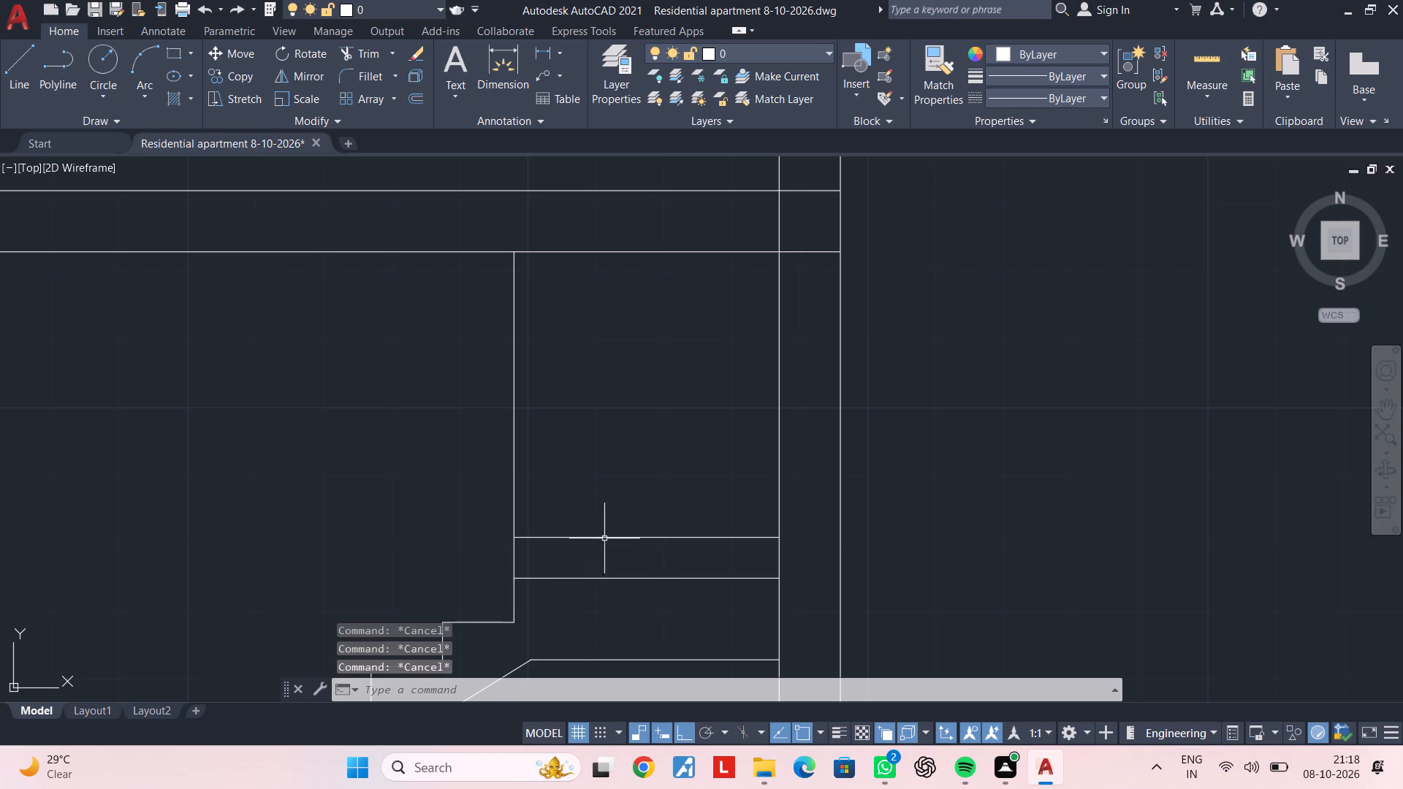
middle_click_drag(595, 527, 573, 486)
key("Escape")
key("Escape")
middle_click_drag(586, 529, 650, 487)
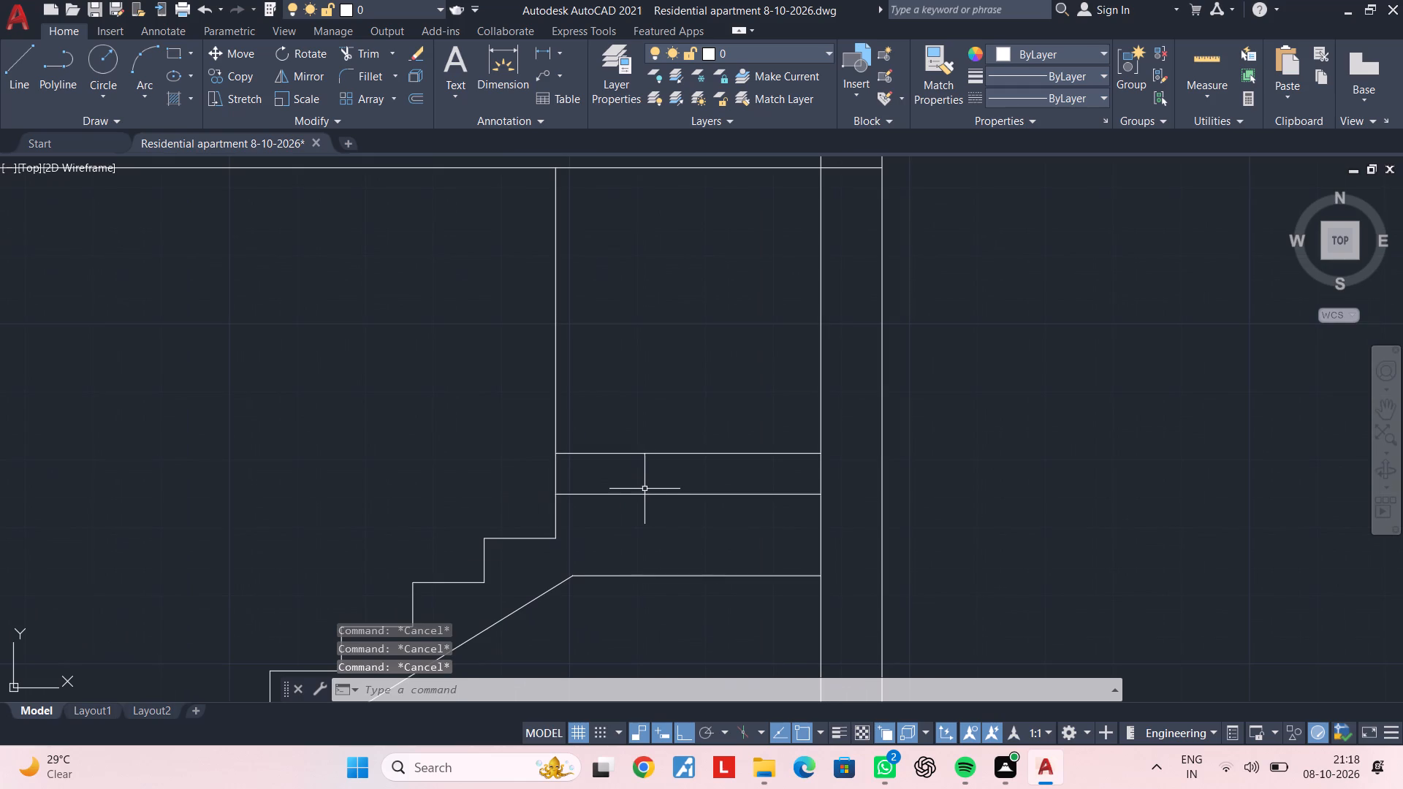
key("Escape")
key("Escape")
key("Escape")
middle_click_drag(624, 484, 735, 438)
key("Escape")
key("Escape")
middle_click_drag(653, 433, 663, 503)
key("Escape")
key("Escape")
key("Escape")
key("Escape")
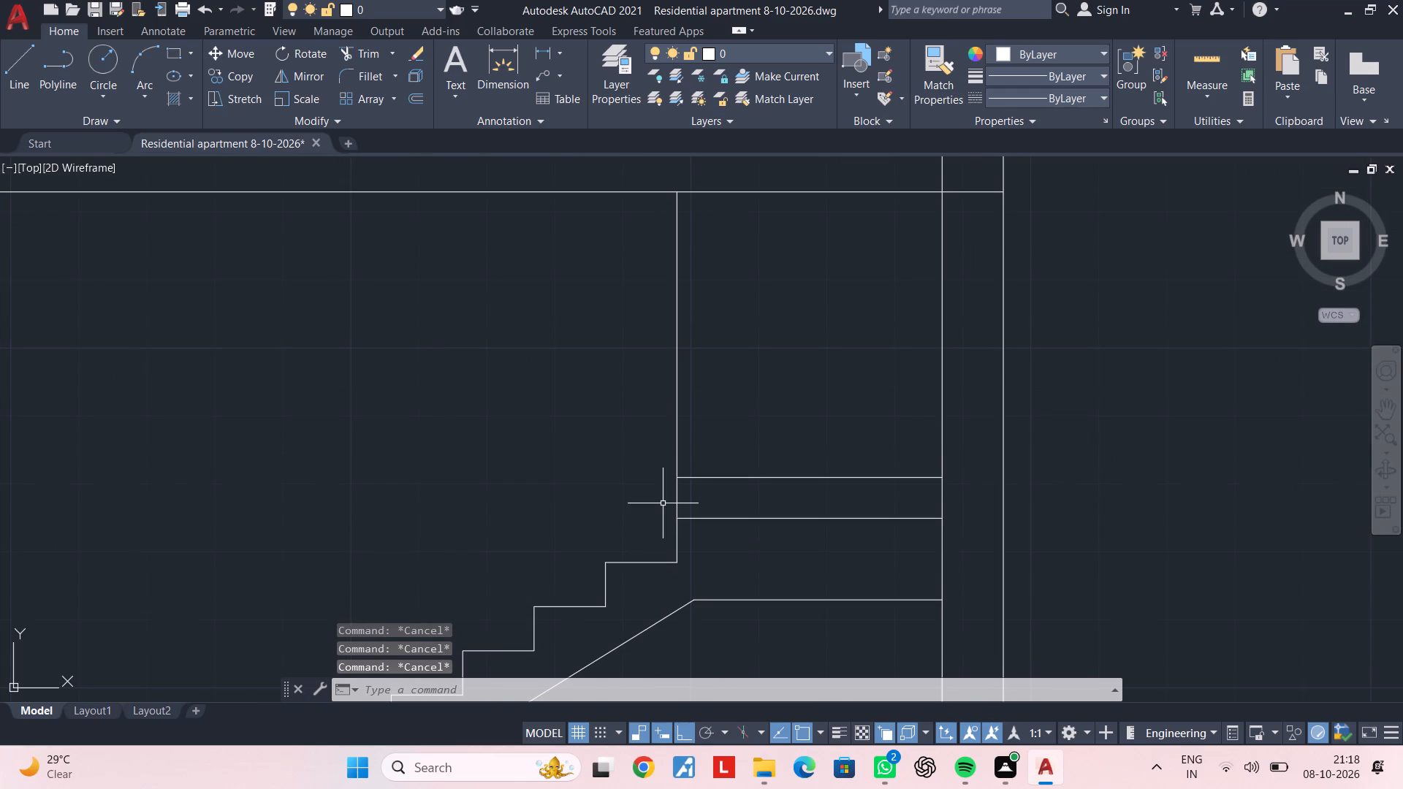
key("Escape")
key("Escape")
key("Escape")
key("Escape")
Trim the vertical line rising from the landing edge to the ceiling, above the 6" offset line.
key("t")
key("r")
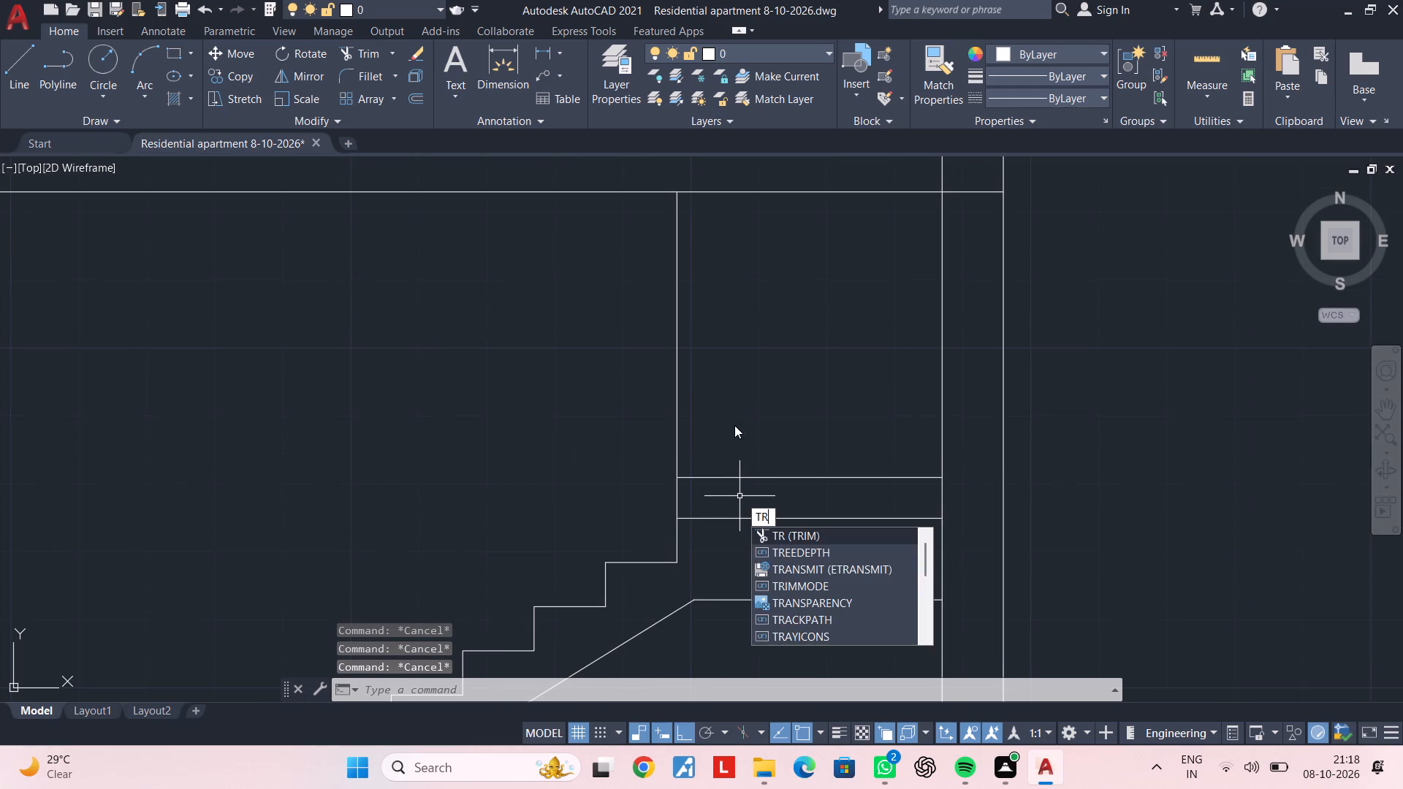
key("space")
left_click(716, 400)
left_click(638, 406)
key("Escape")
Examine the landing edge, the top steps and the offset line above the landing.
middle_click_drag(707, 475, 759, 456)
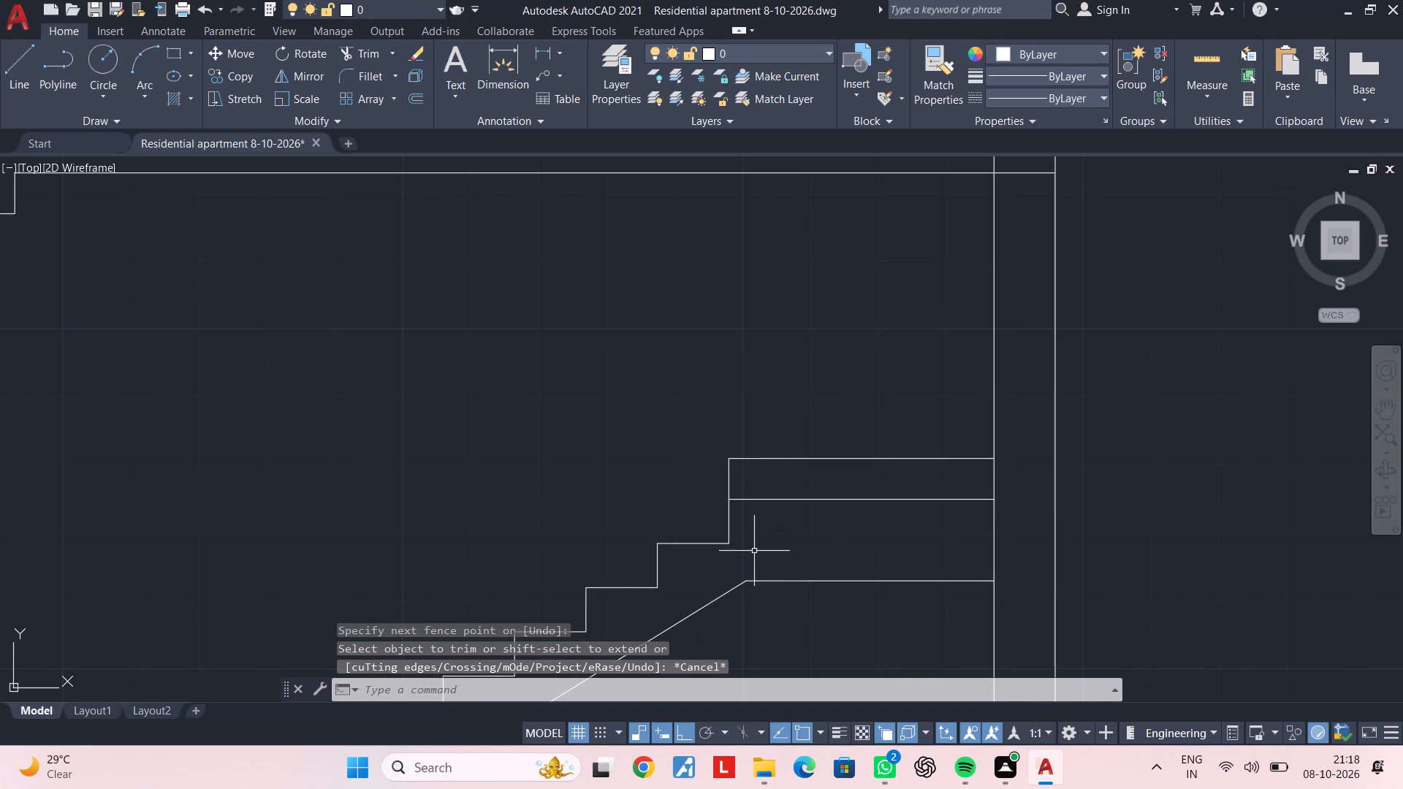
scroll(753, 541, "up", 2)
middle_click_drag(751, 527, 744, 567)
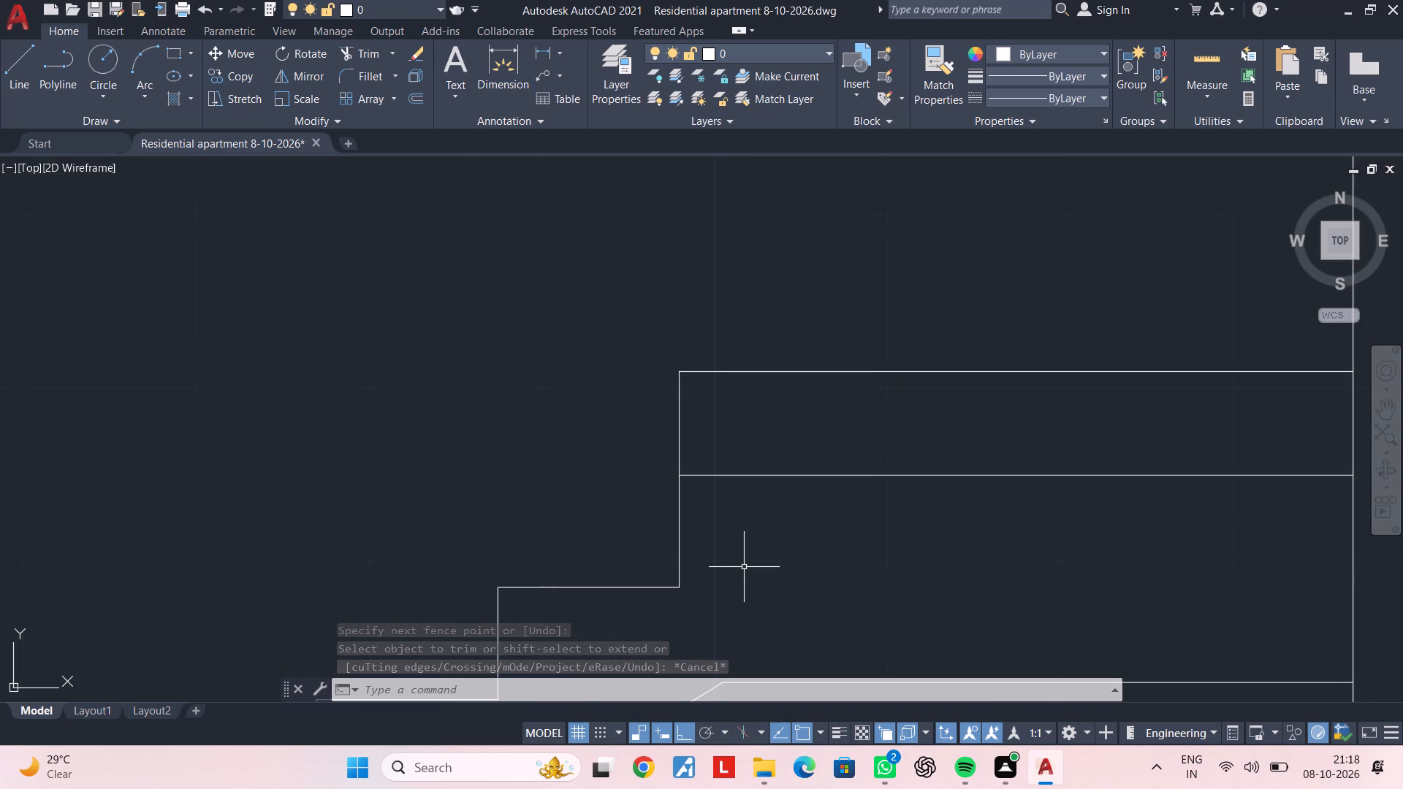
scroll(742, 568, "down", 2)
middle_click_drag(745, 568, 728, 516)
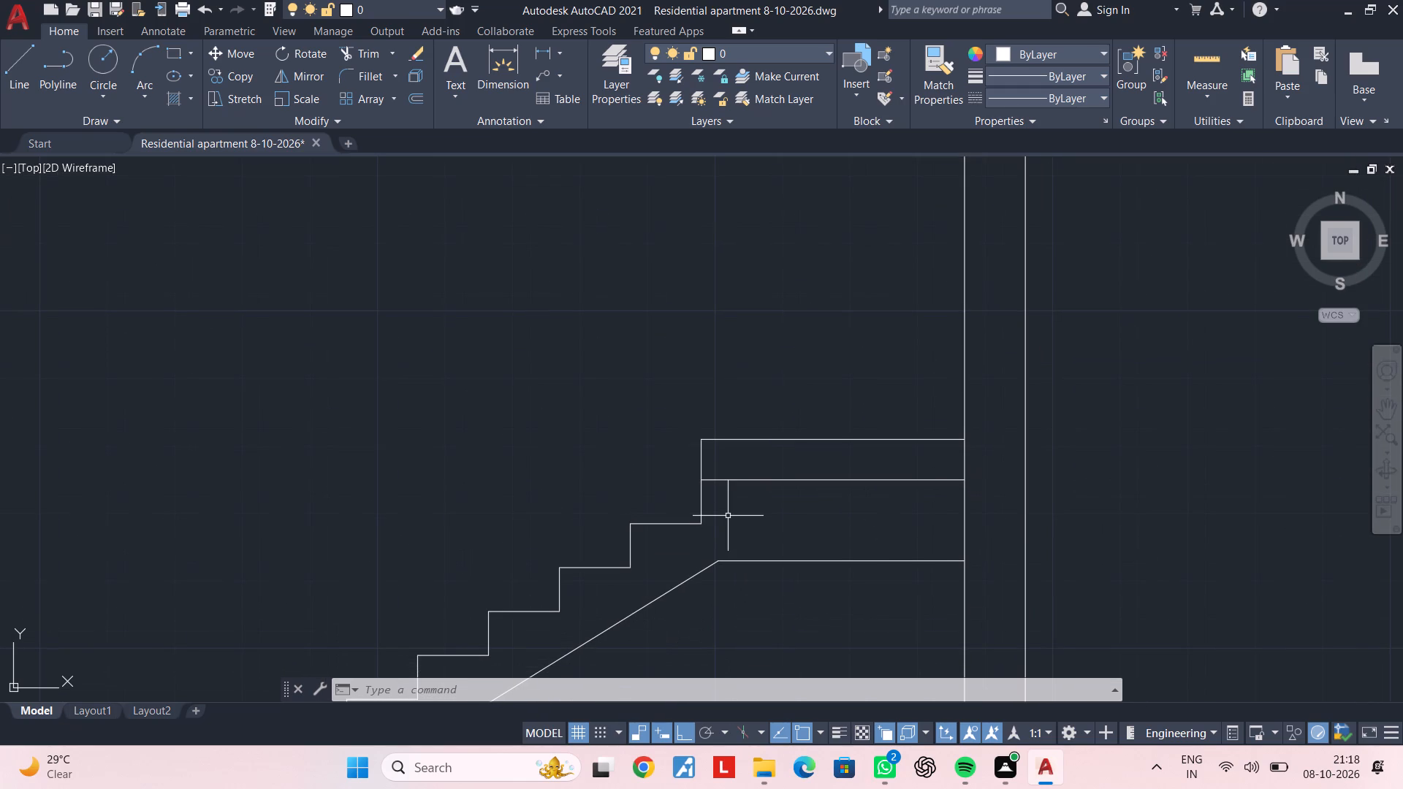
scroll(728, 516, "up", 2)
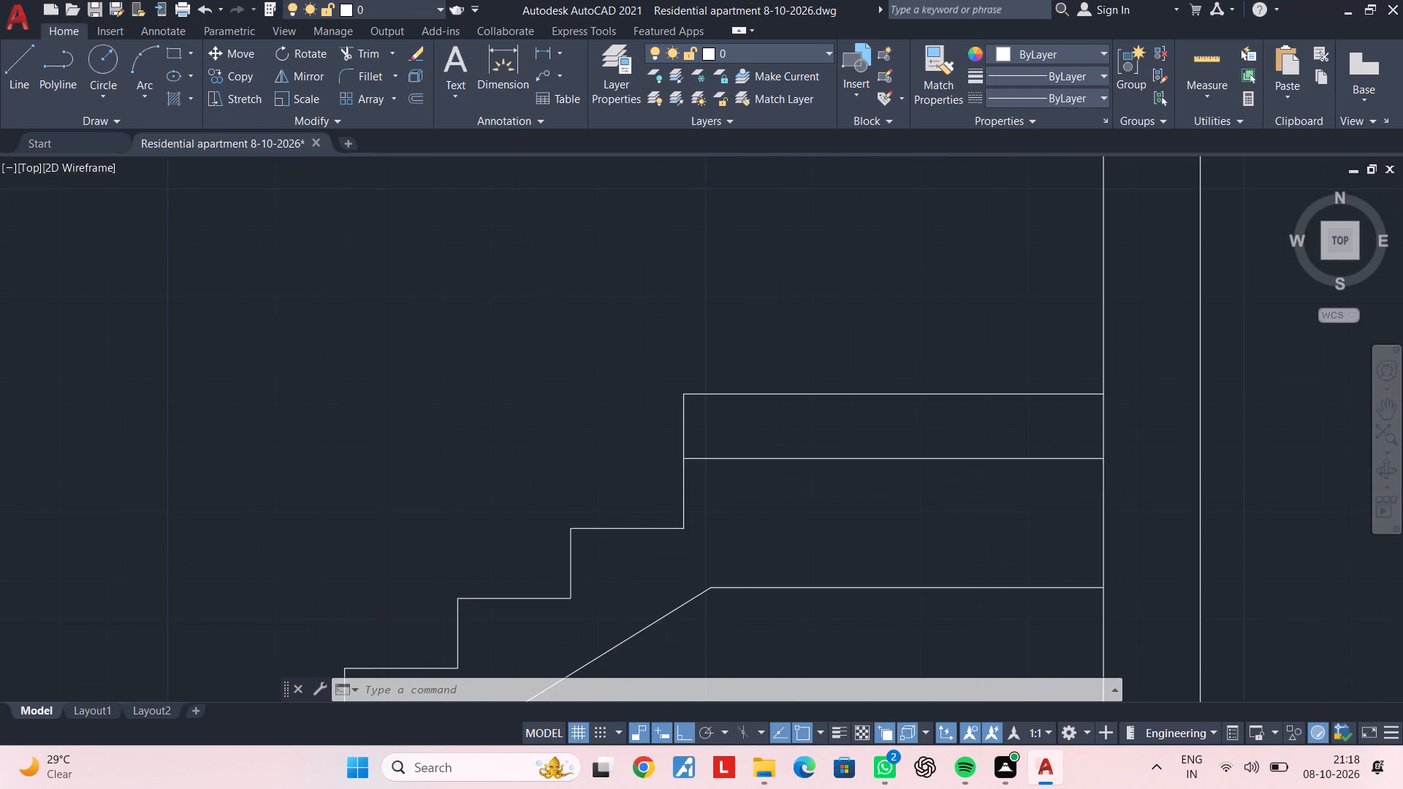
scroll(742, 510, "down", 1)
middle_click_drag(744, 510, 647, 515)
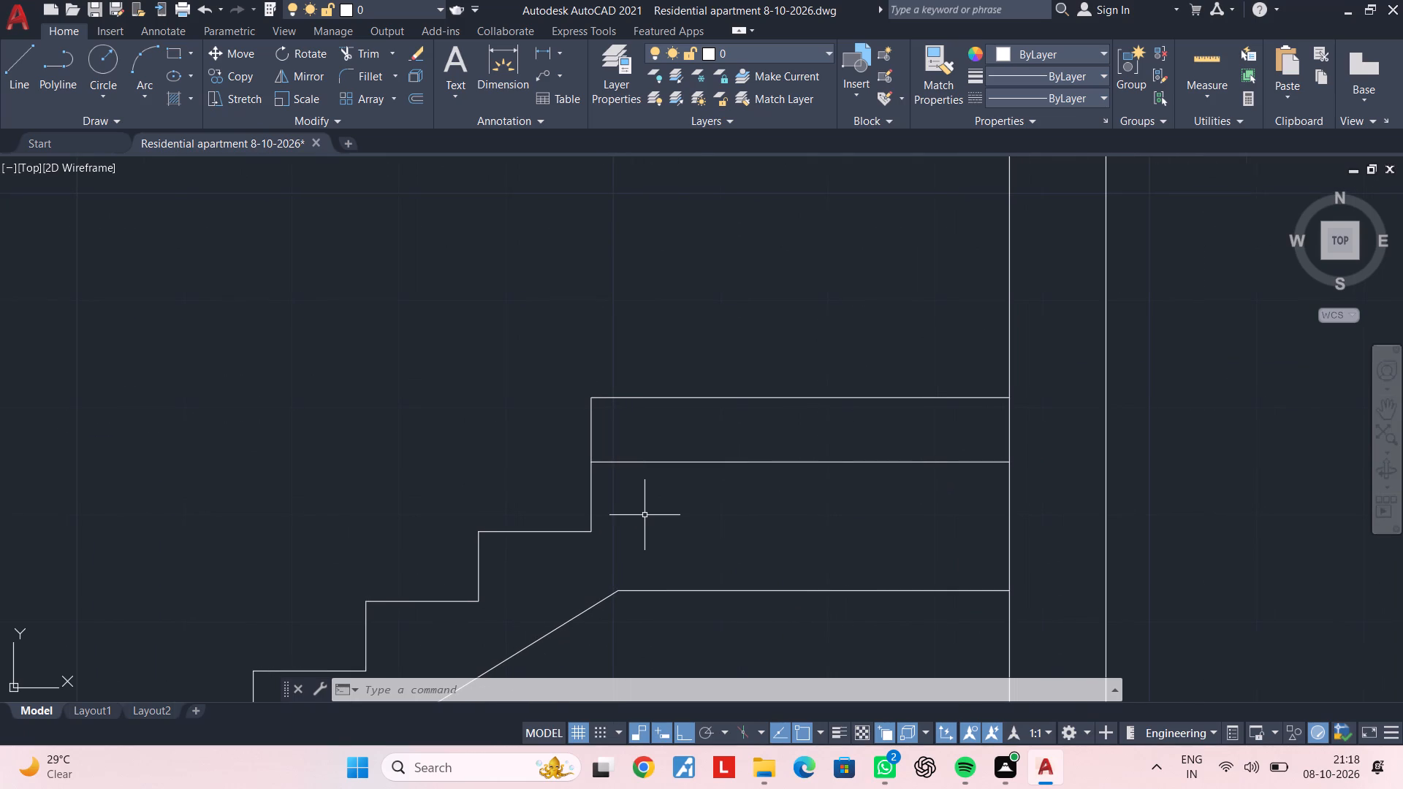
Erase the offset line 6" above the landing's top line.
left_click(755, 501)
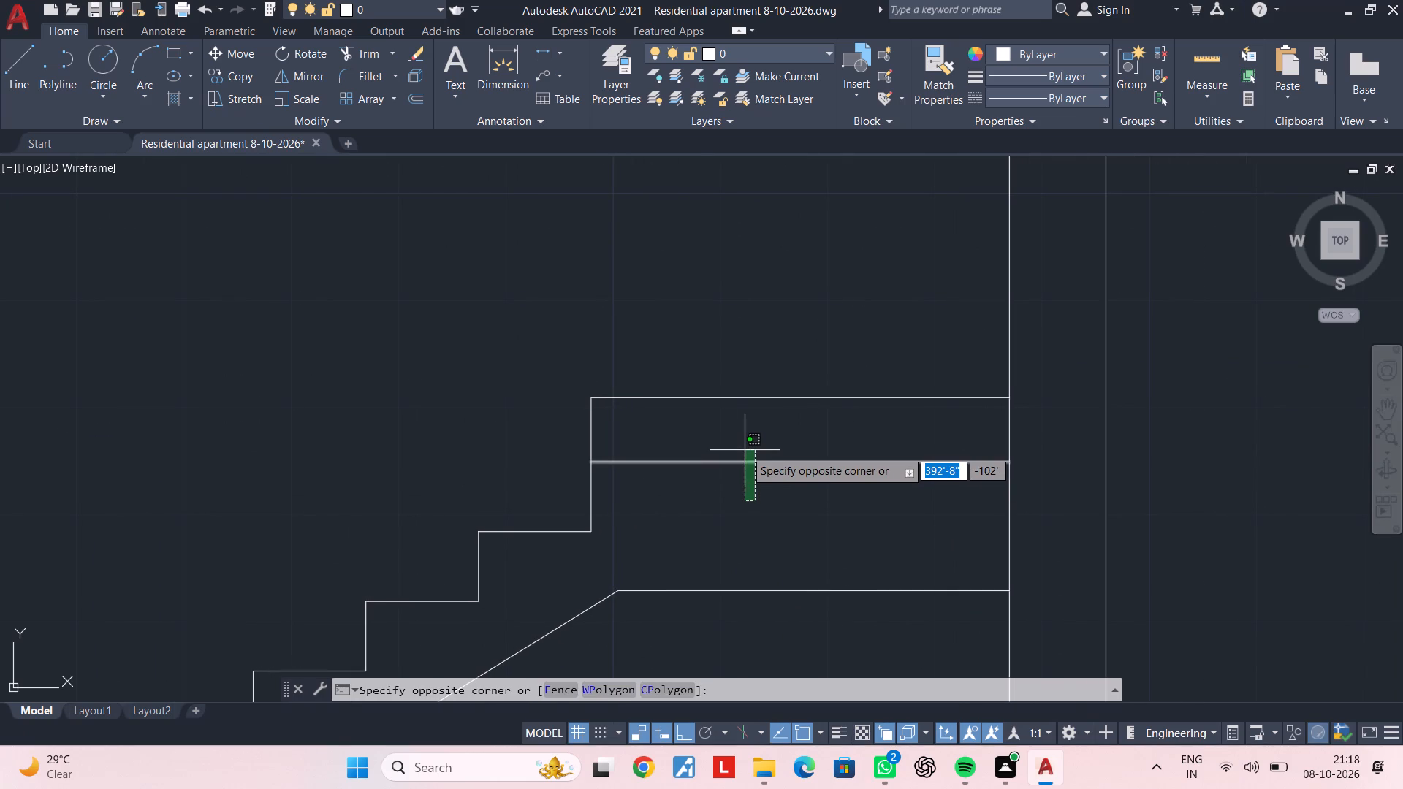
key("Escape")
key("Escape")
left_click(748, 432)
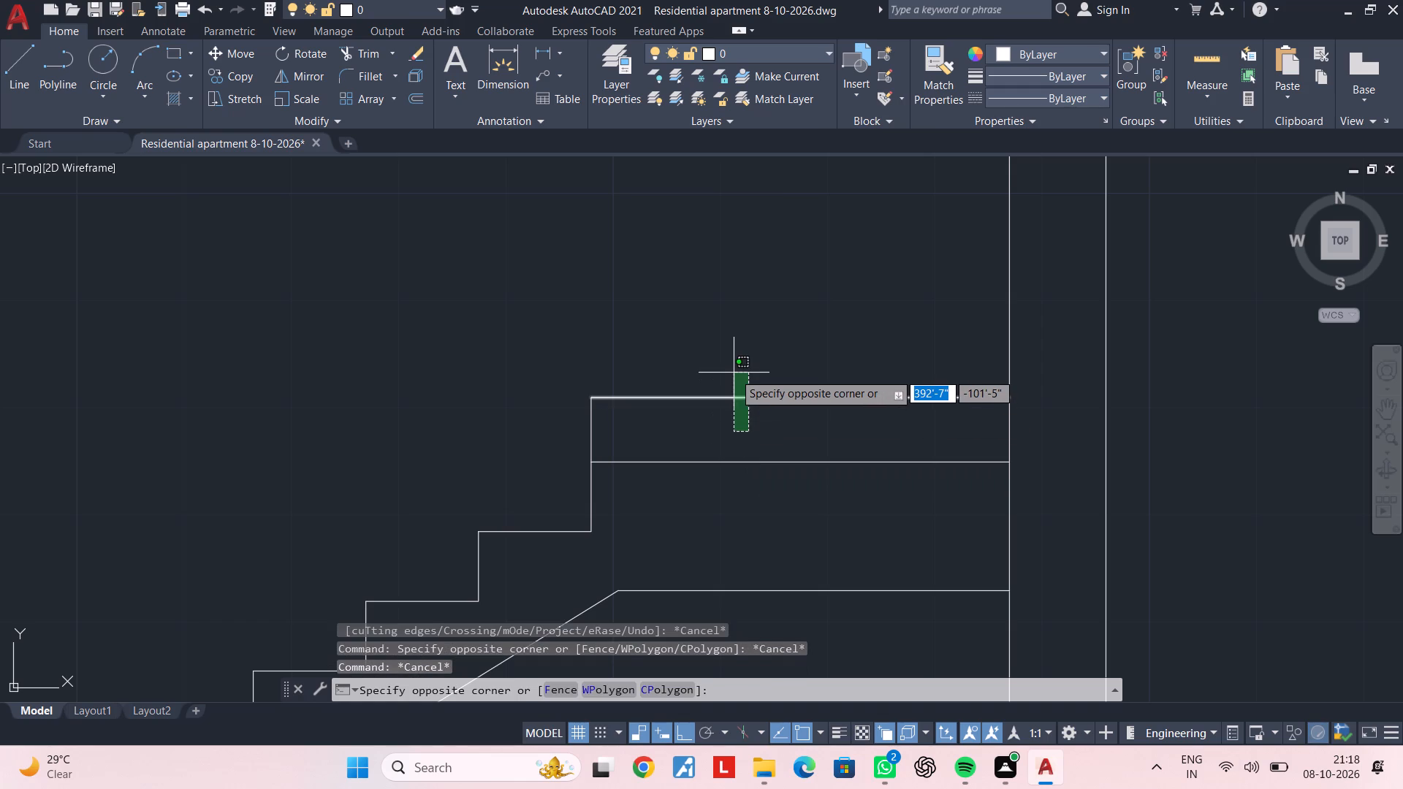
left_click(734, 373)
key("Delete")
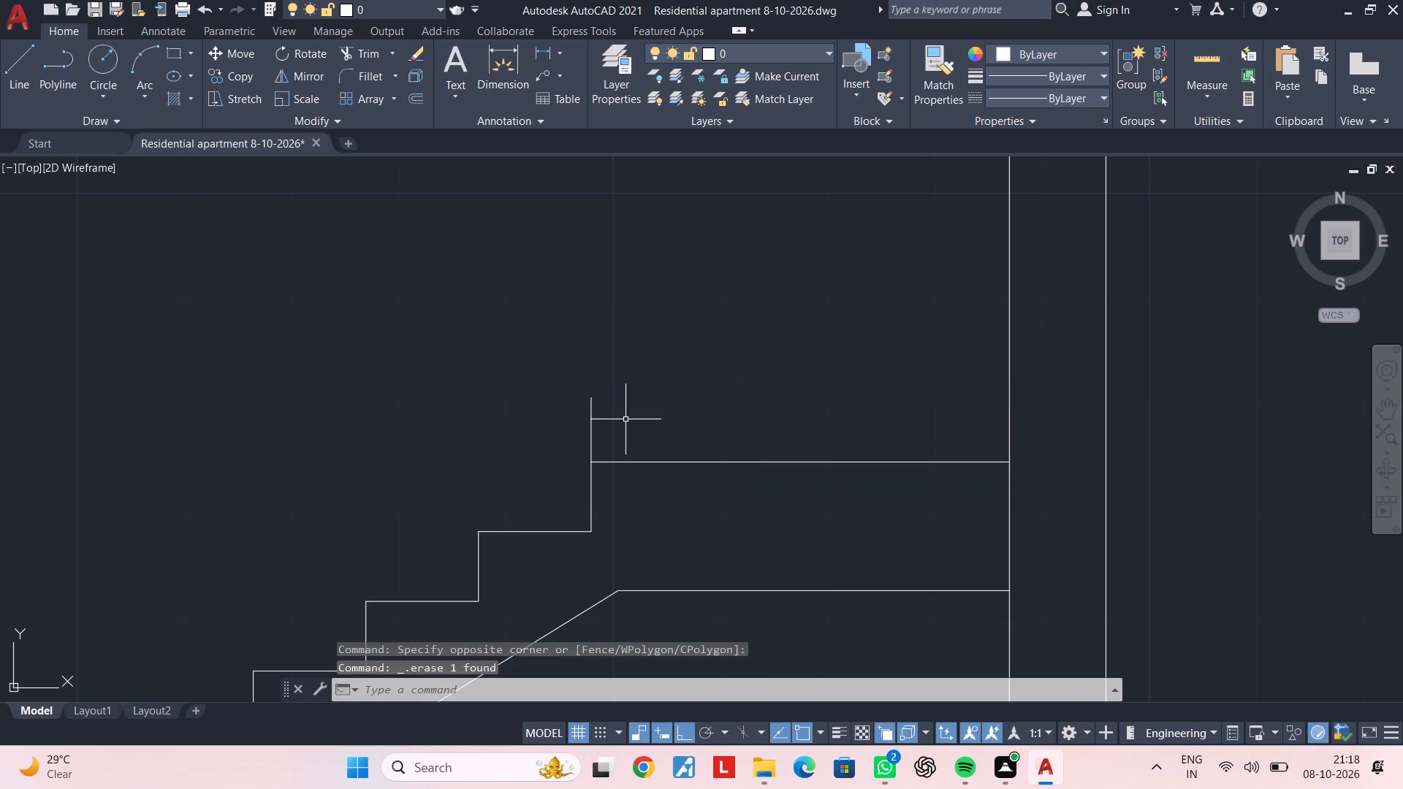
Erase the leftover vertical line standing above the landing's top line at the top riser.
left_click(593, 420)
key("Delete")
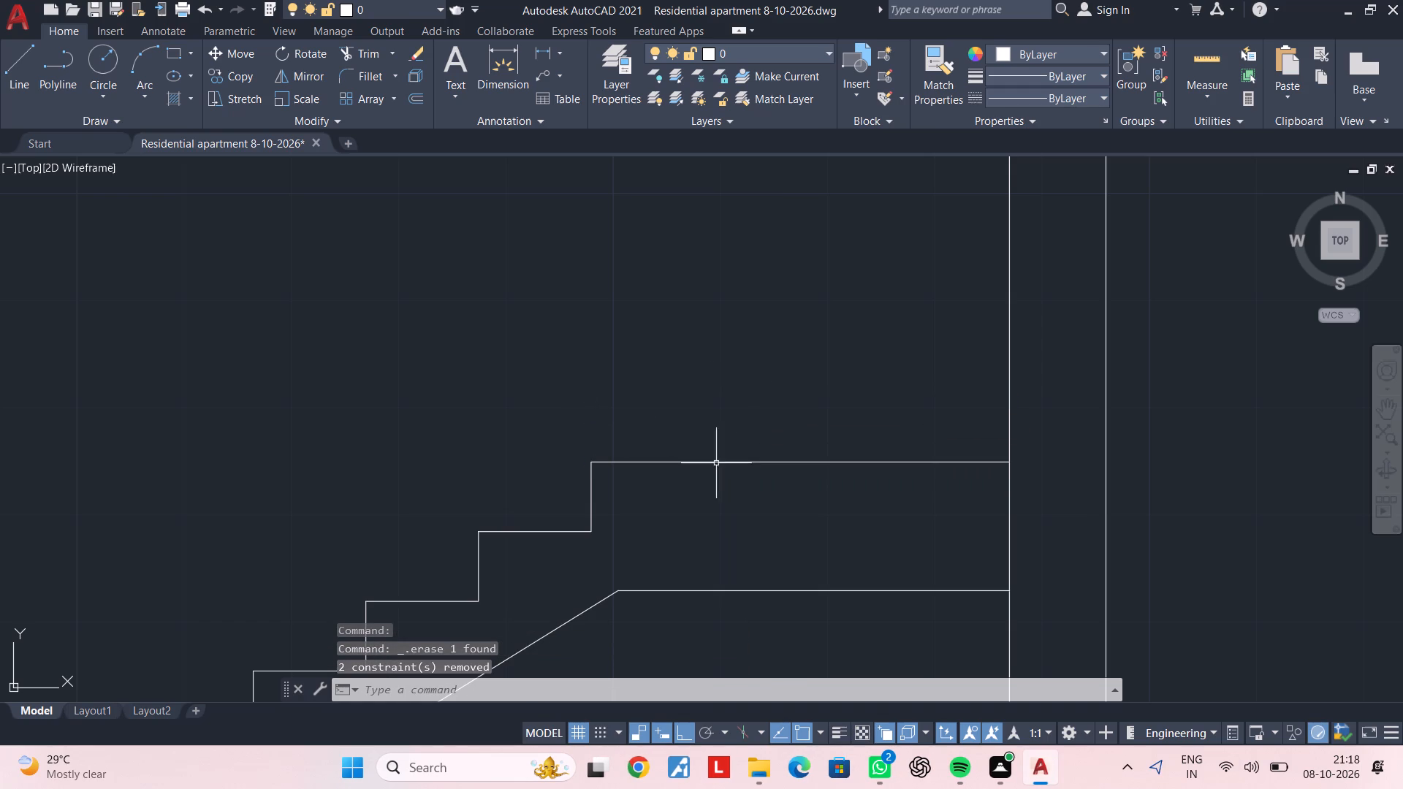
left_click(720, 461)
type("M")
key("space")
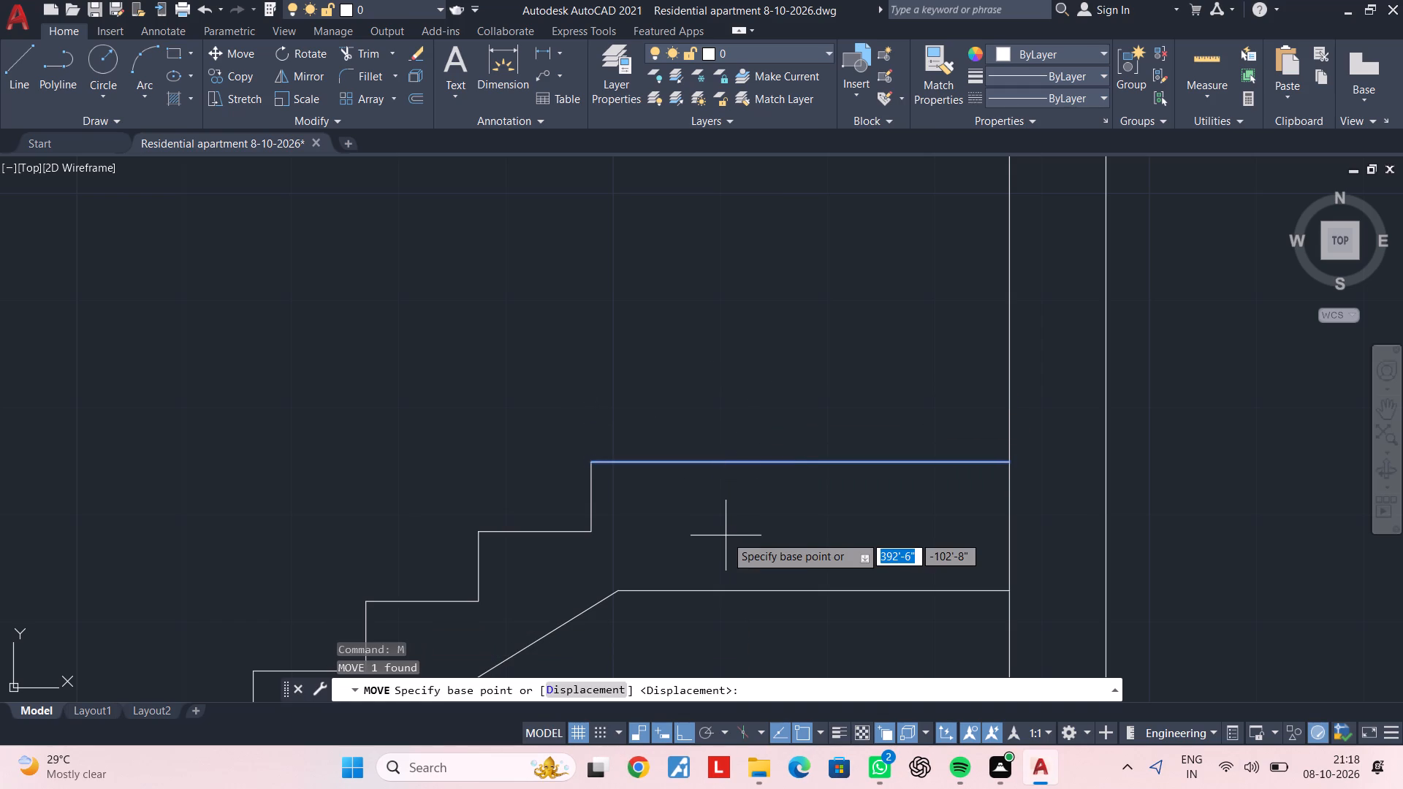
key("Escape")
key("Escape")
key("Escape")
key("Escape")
Offset the landing's top line 2" downward.
type("OF")
key("space")
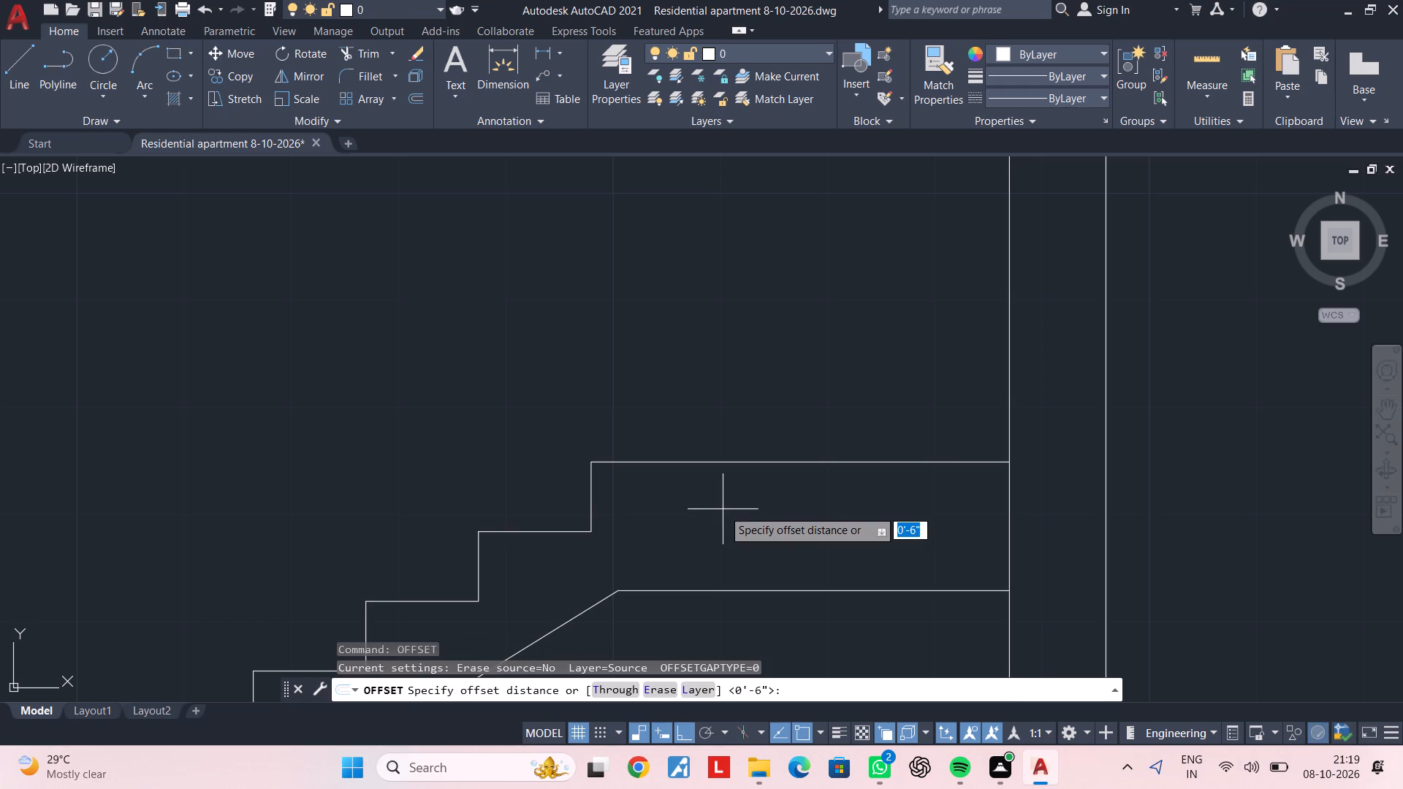
type("2\"")
key("Return")
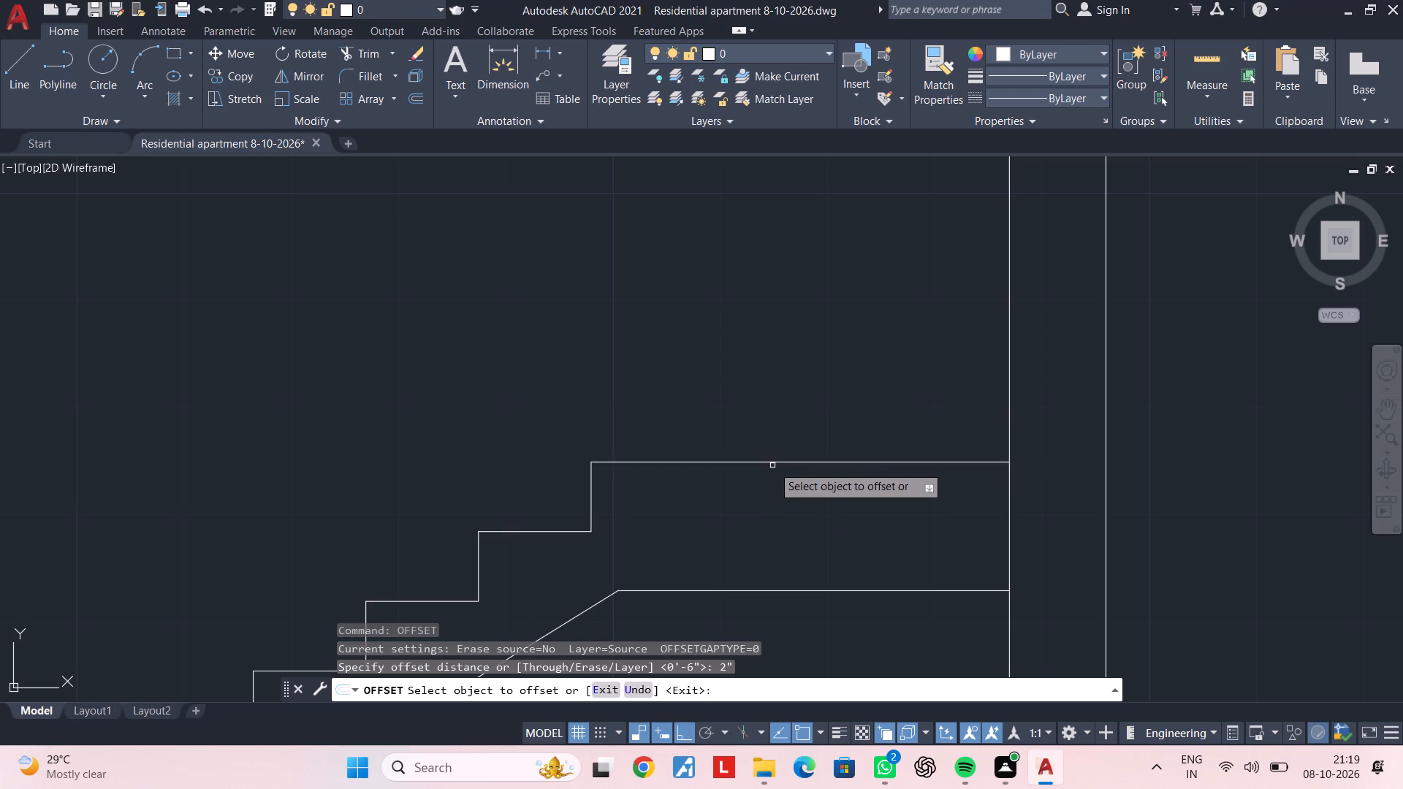
left_click(772, 462)
left_click(773, 498)
key("Escape")
key("Escape")
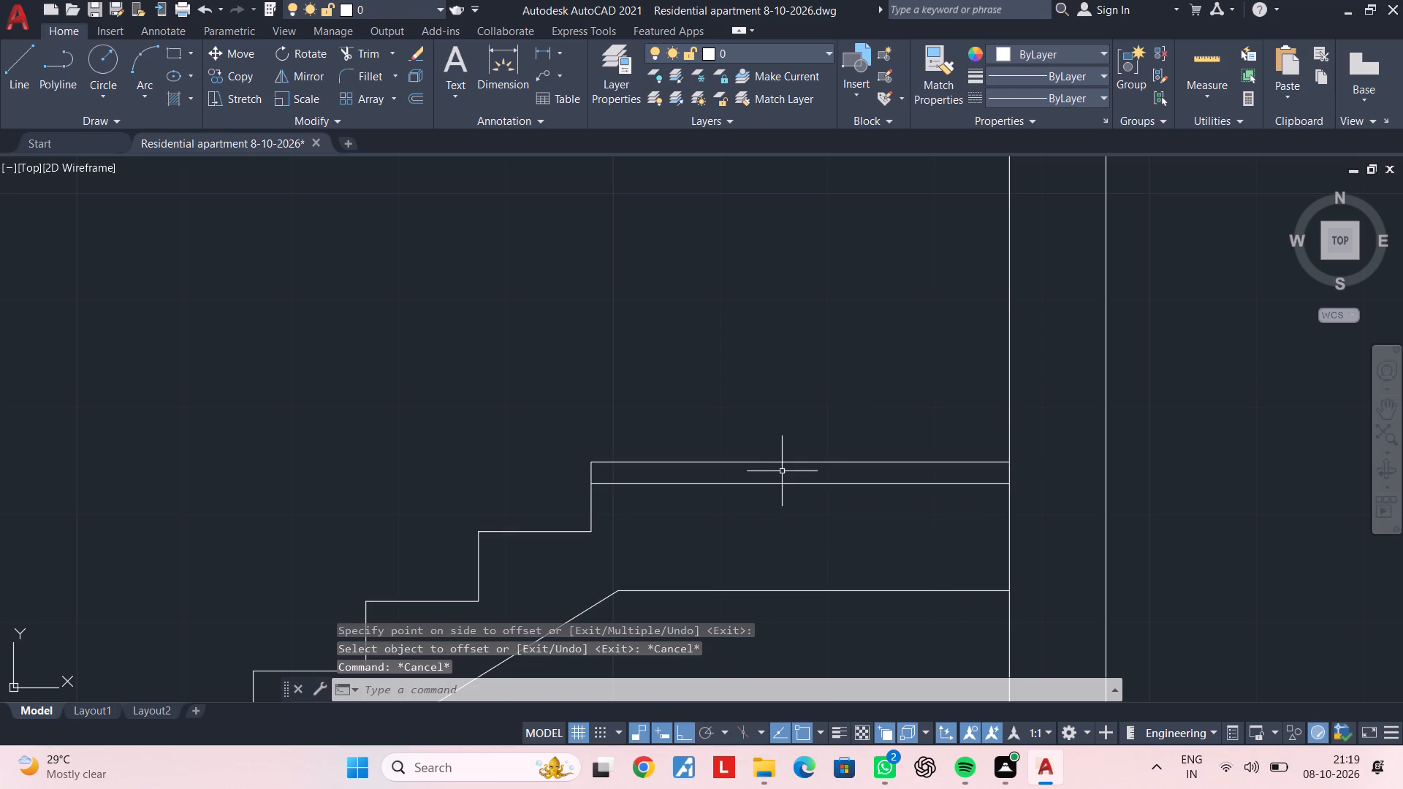
Erase the original landing top line, keeping its copy 2" below.
left_click(783, 462)
key("Delete")
key("Escape")
key("Escape")
key("Escape")
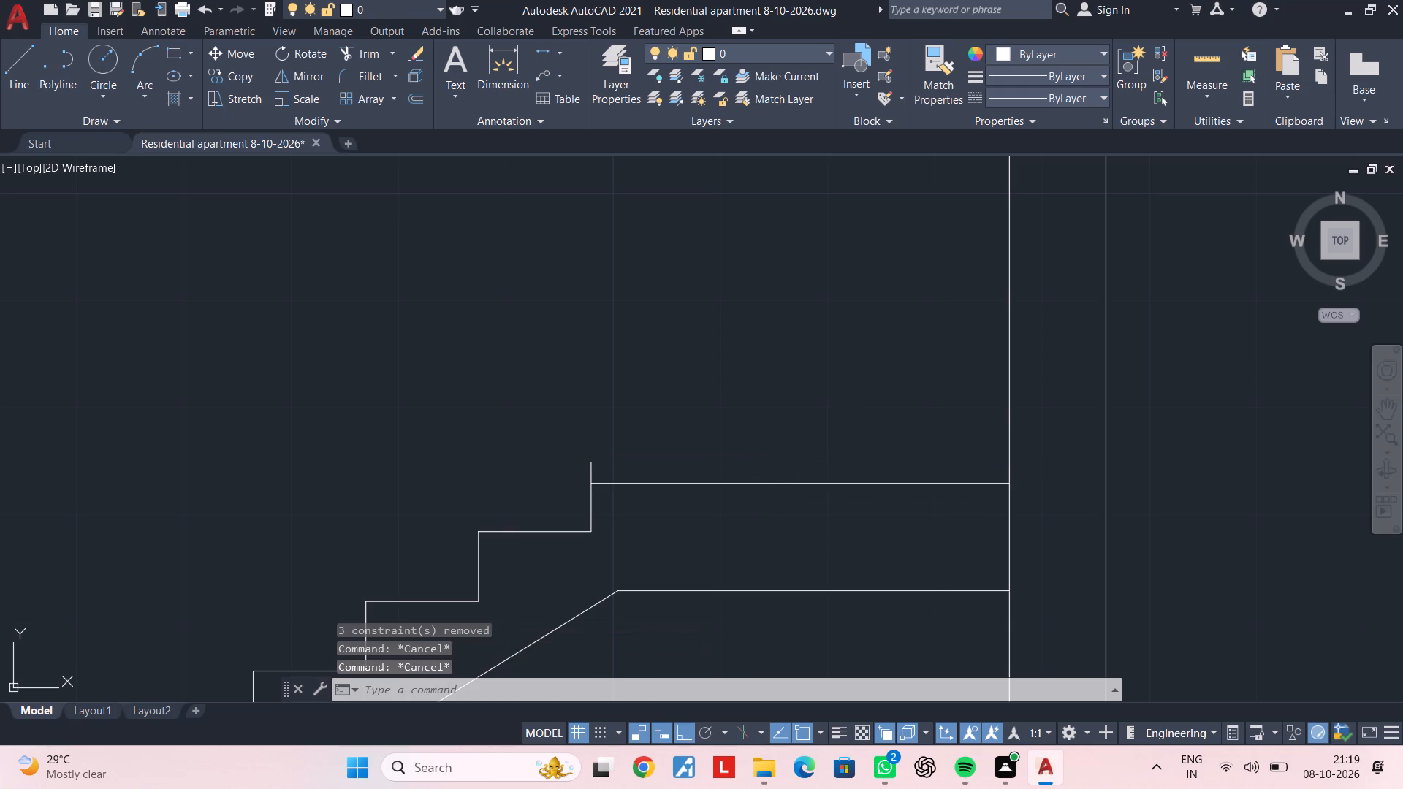
key("Escape")
key("Escape")
Offset the lowered landing line 6" upward.
type("OF")
key("space")
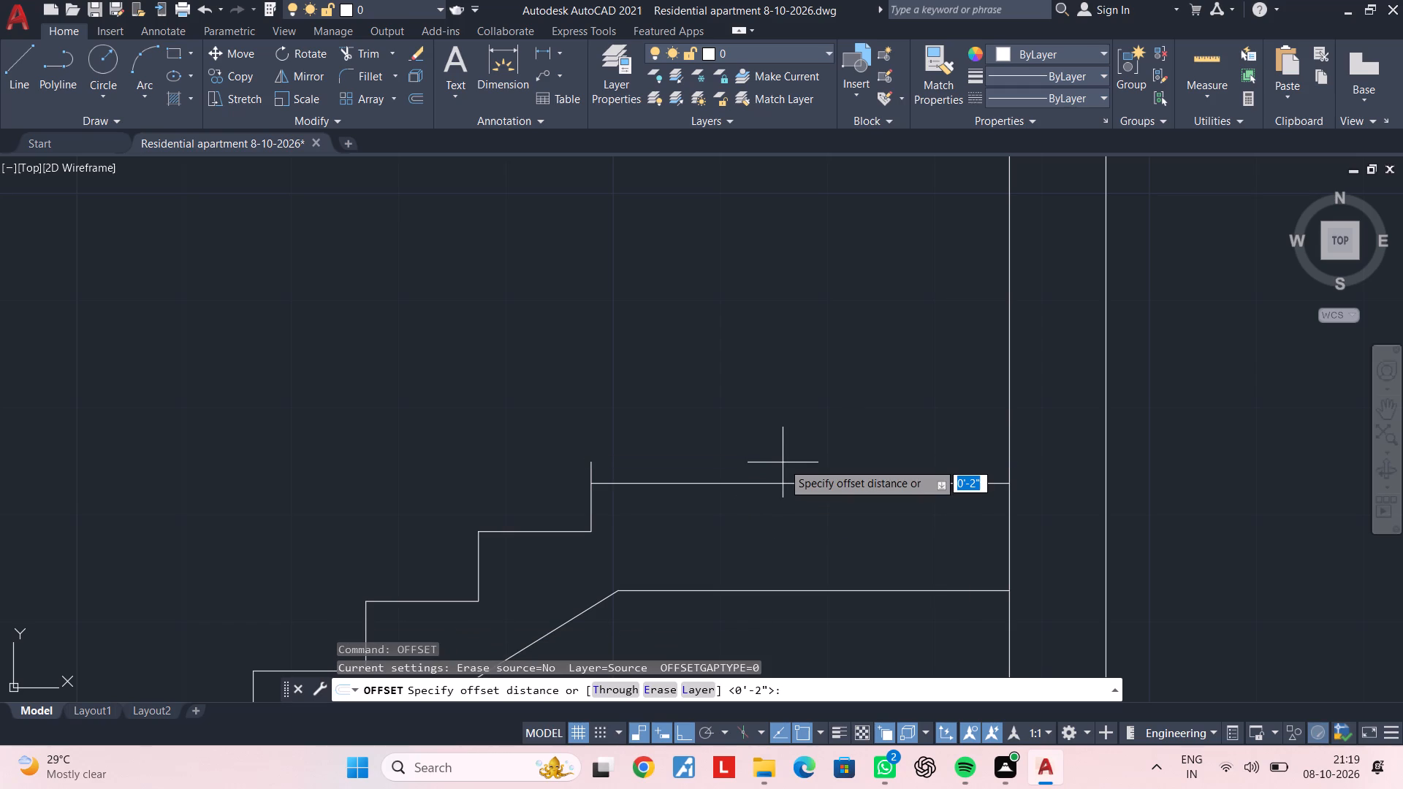
type("6\"")
key("Return")
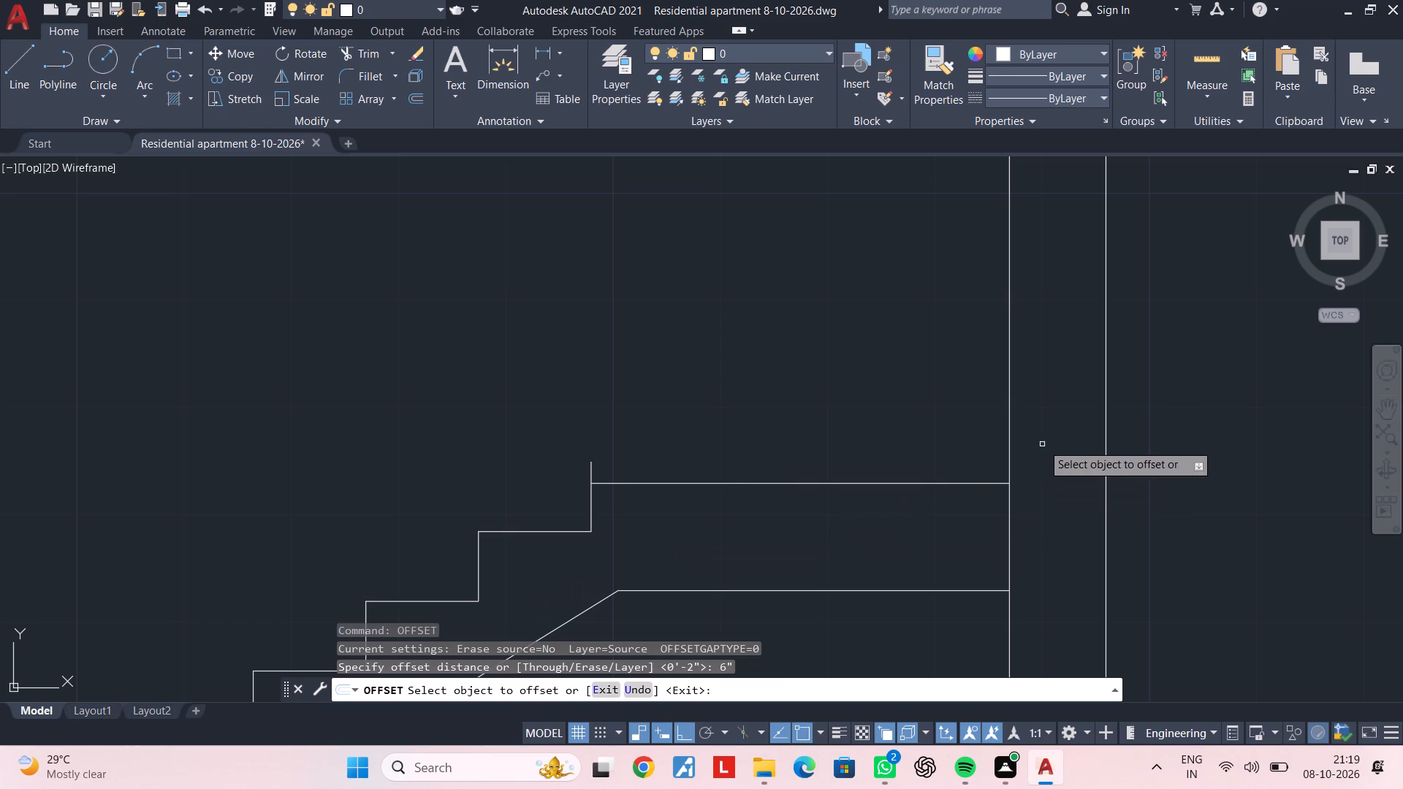
left_click(911, 483)
left_click(911, 374)
key("Escape")
key("Escape")
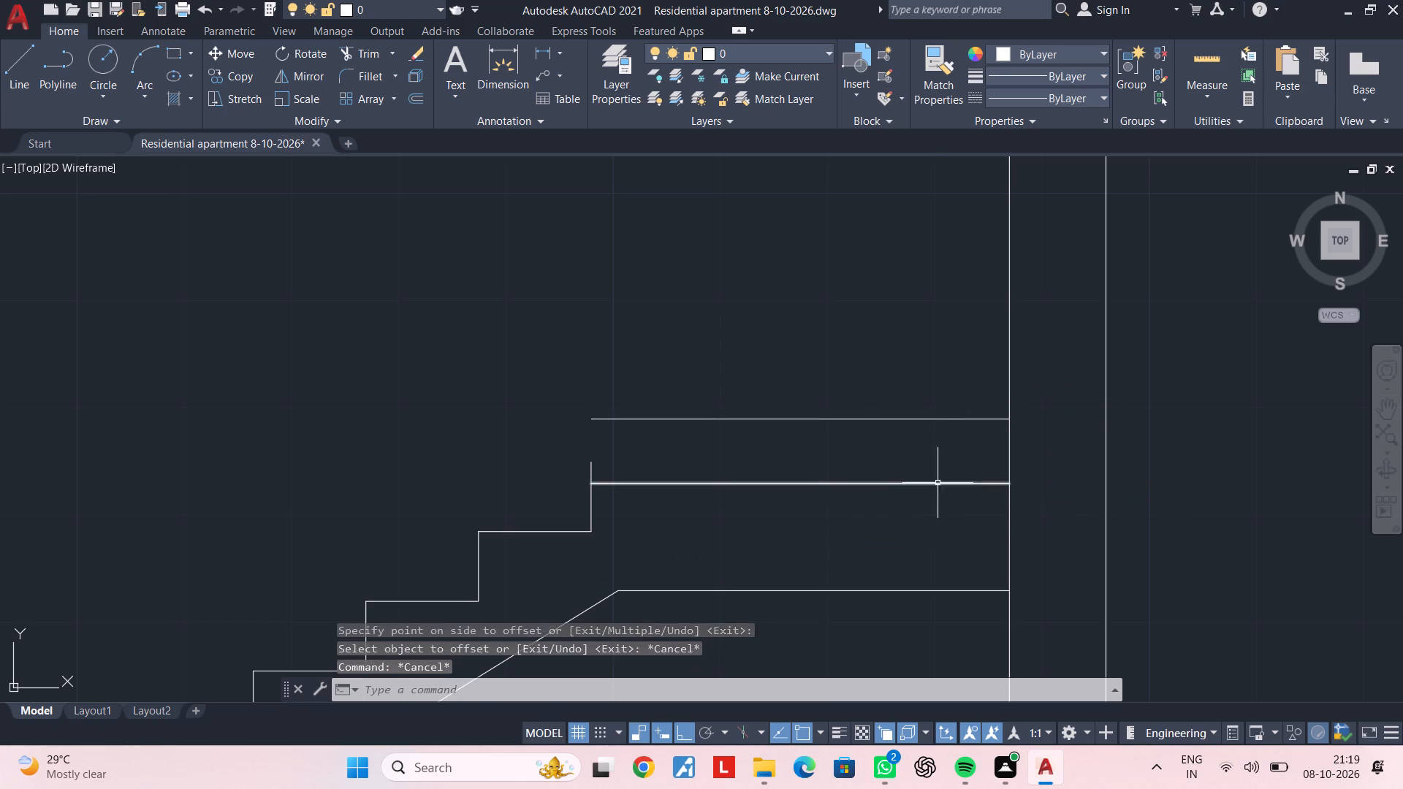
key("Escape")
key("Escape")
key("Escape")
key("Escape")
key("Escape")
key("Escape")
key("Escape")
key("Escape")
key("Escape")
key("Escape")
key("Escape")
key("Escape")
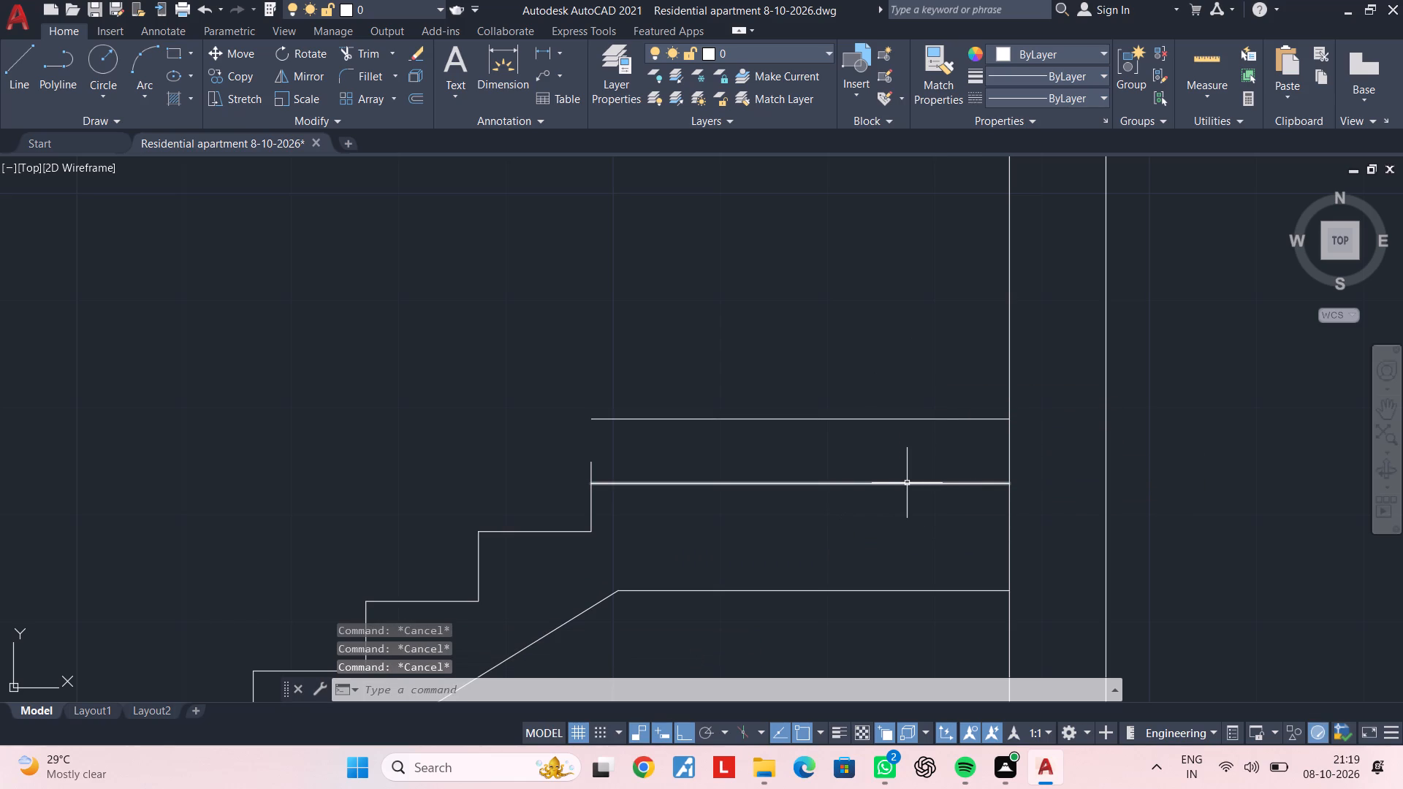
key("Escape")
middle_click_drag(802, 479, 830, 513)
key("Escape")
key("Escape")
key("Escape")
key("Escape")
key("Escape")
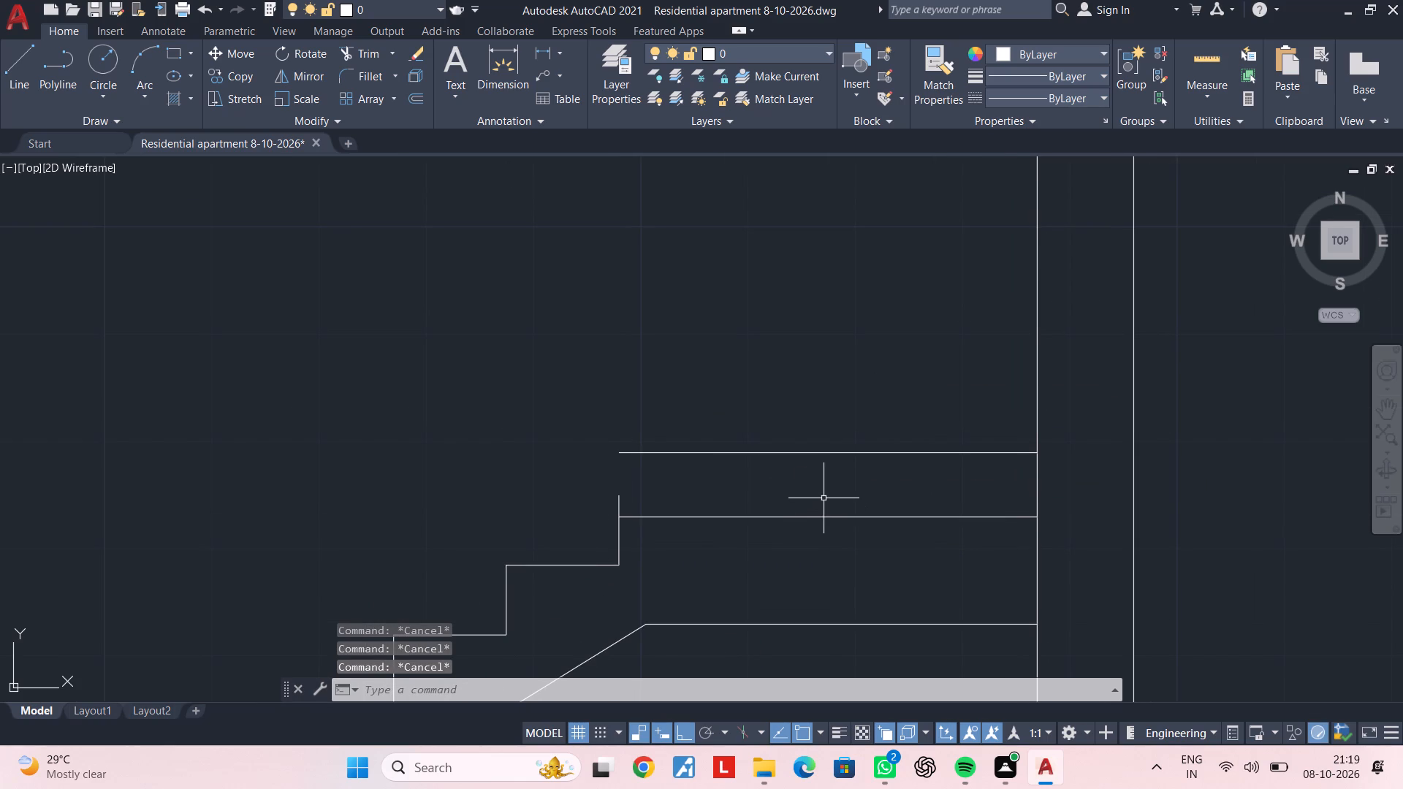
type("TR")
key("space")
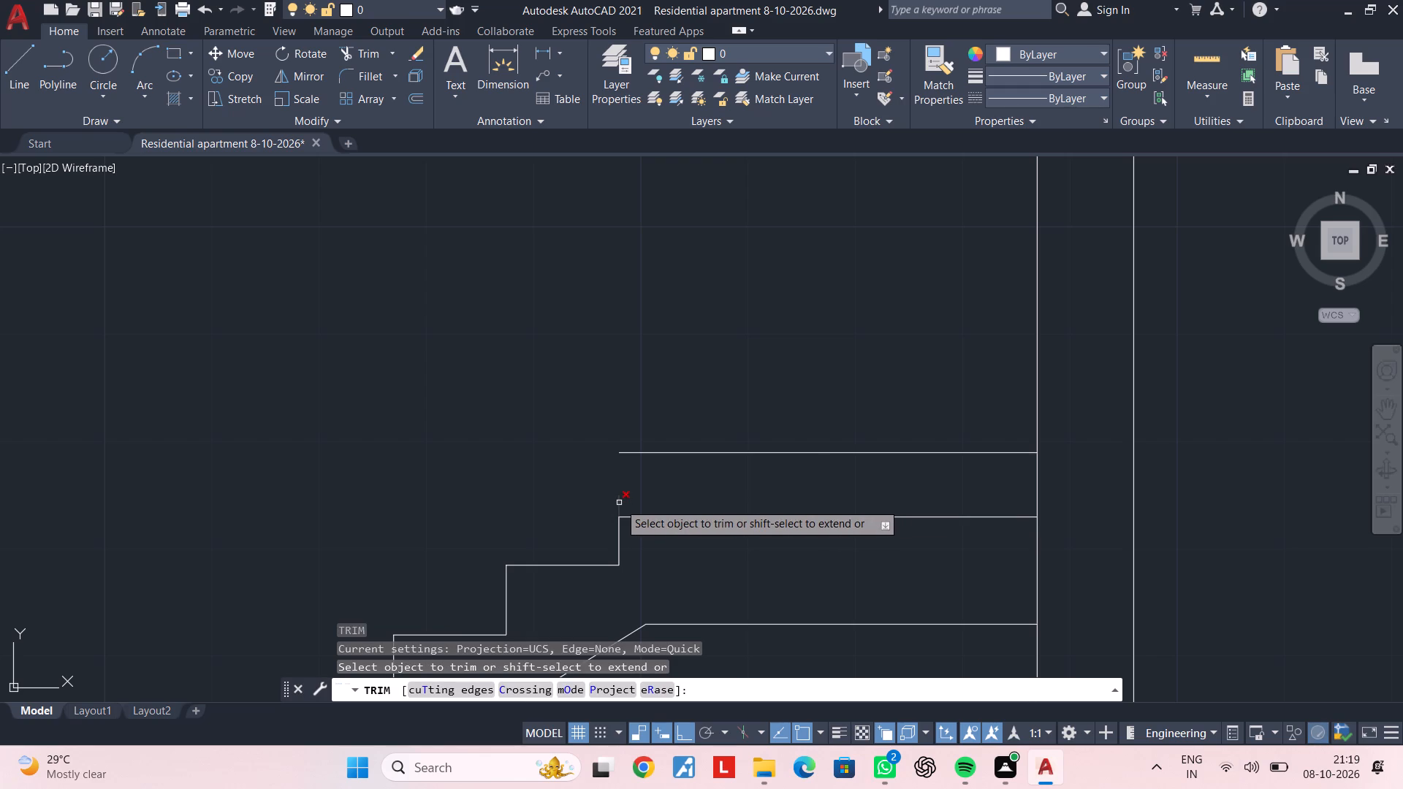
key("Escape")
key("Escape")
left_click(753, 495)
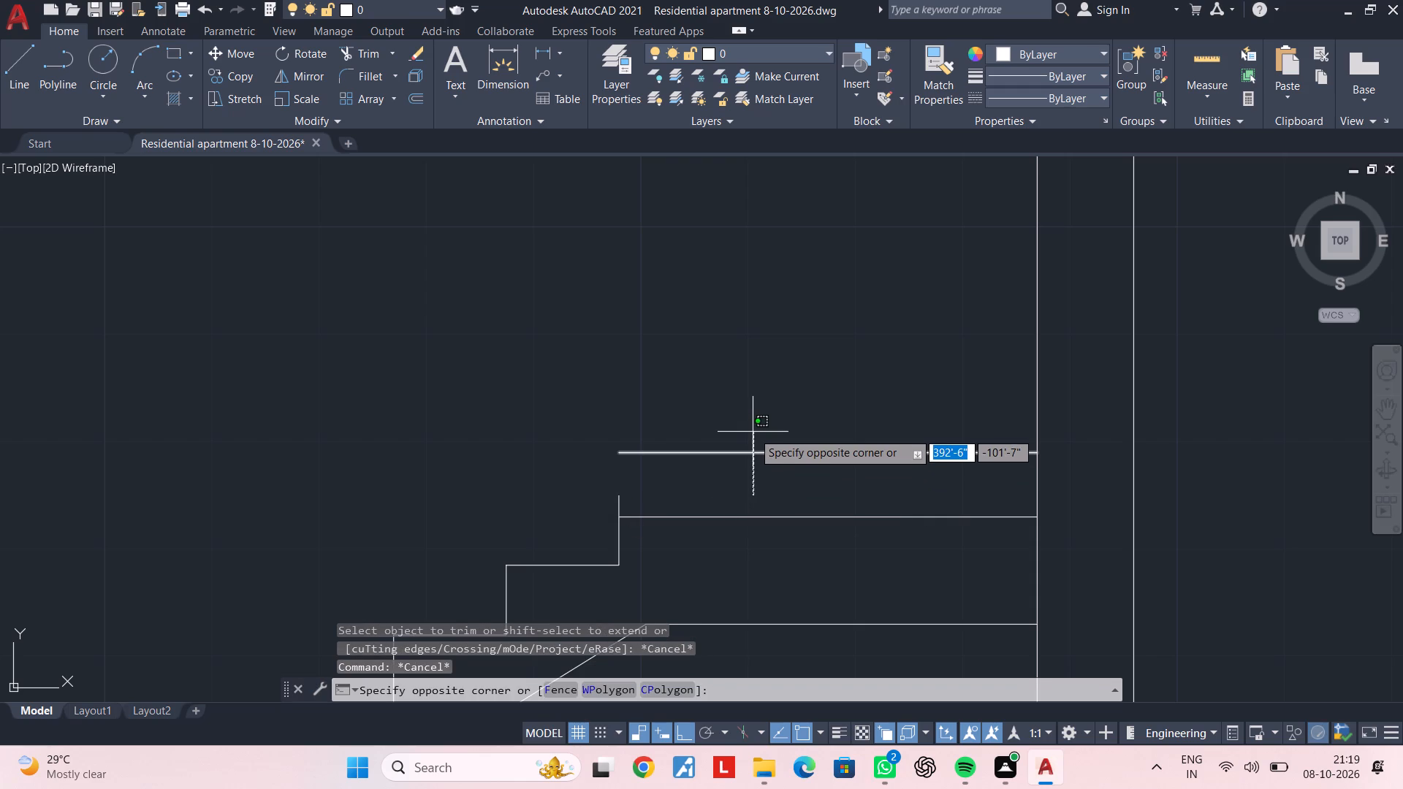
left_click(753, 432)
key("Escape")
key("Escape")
Draw a horizontal line from the top end of the uppermost riser to the inner wall line as the landing top.
type("L")
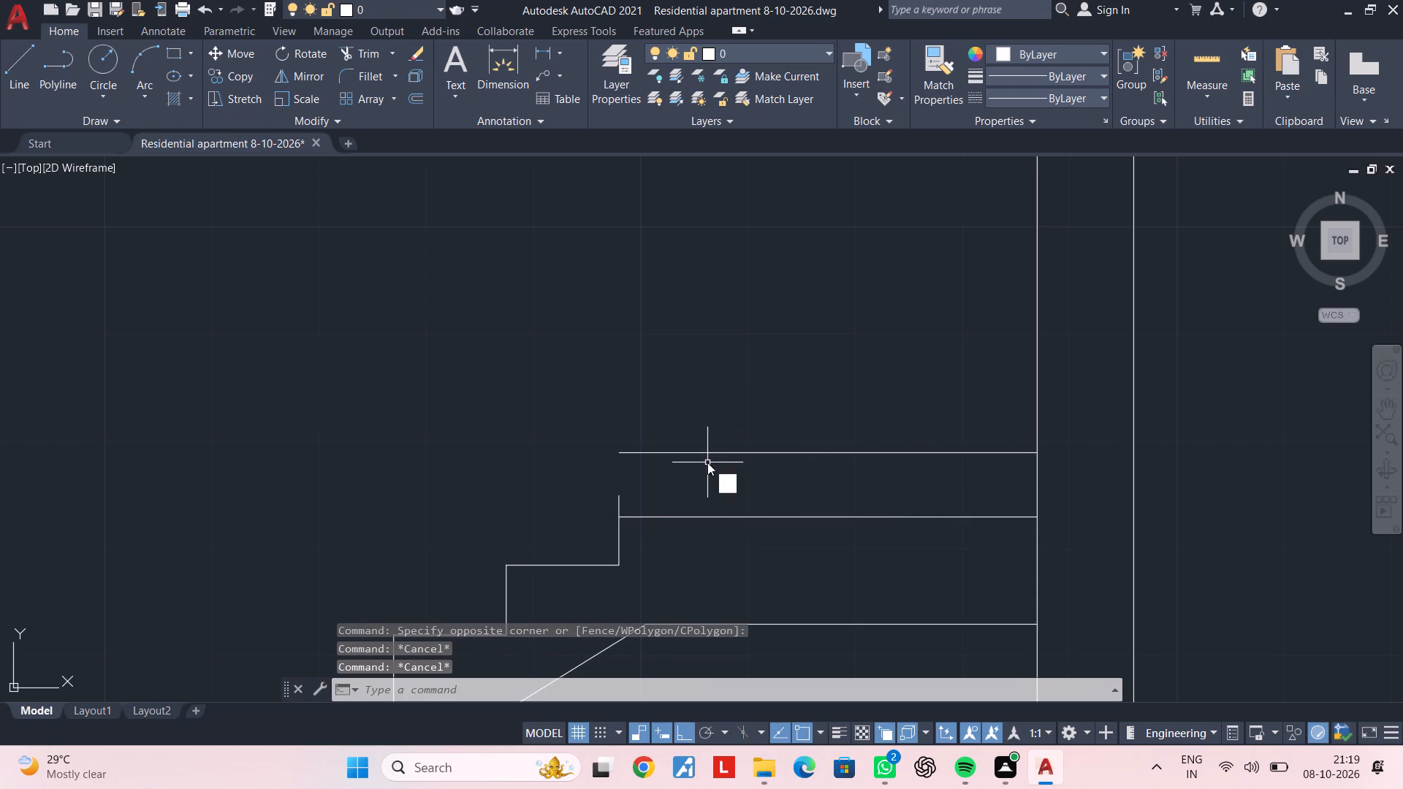
key("space")
scroll(612, 506, "up", 1)
left_click(623, 492)
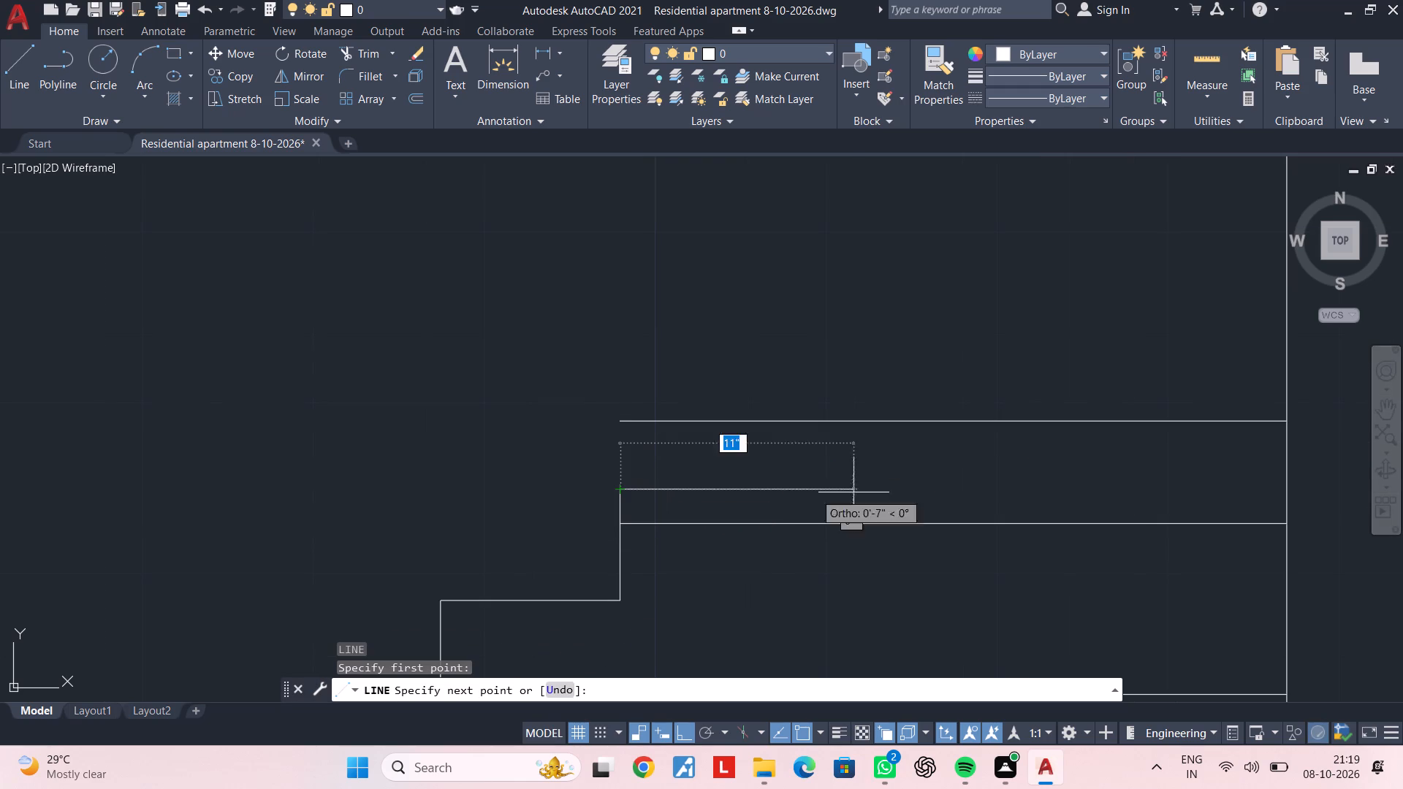
left_click(1286, 490)
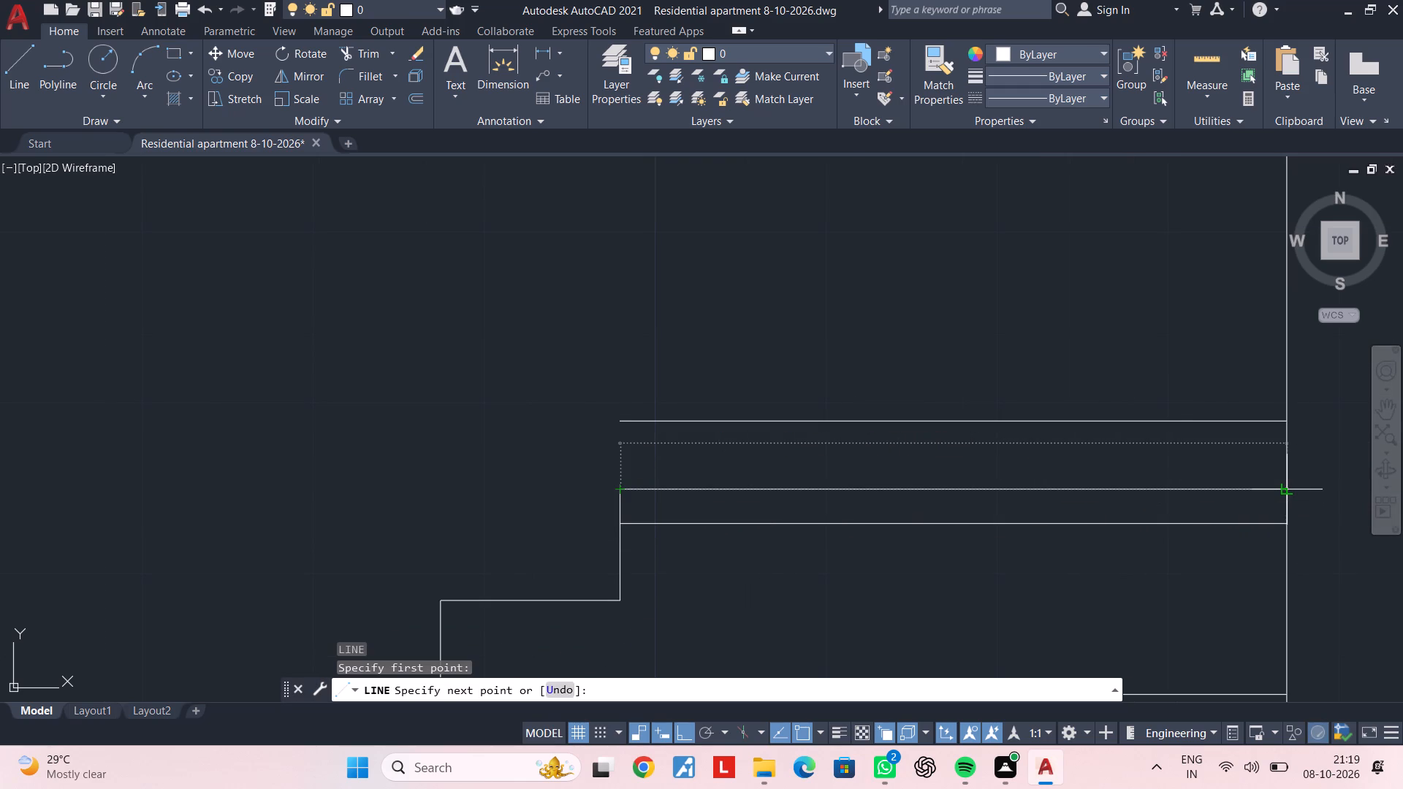
key("Escape")
key("Escape")
Erase the horizontal offset line above the newly drawn landing top line.
left_click(872, 435)
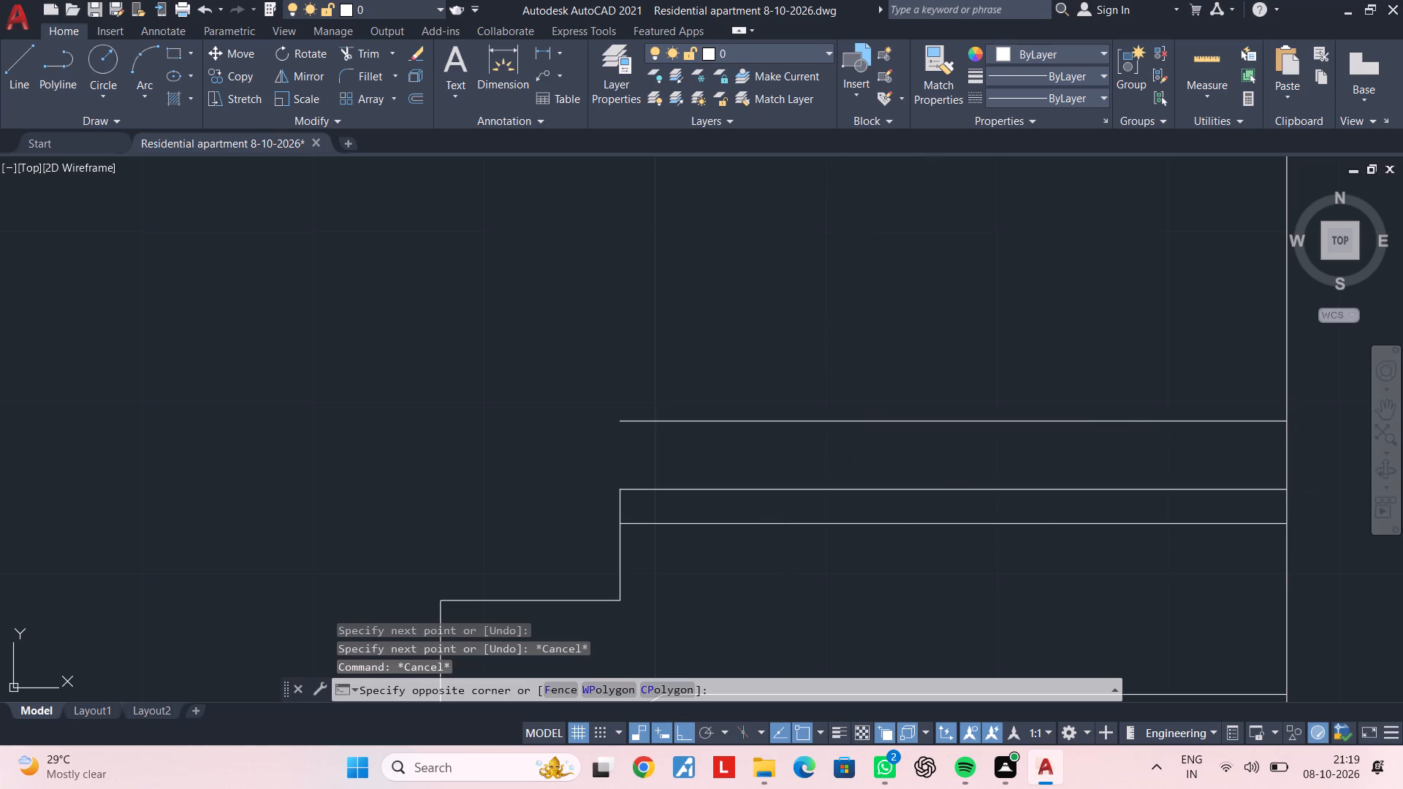
left_click(848, 382)
key("Delete")
key("Escape")
key("Escape")
key("Escape")
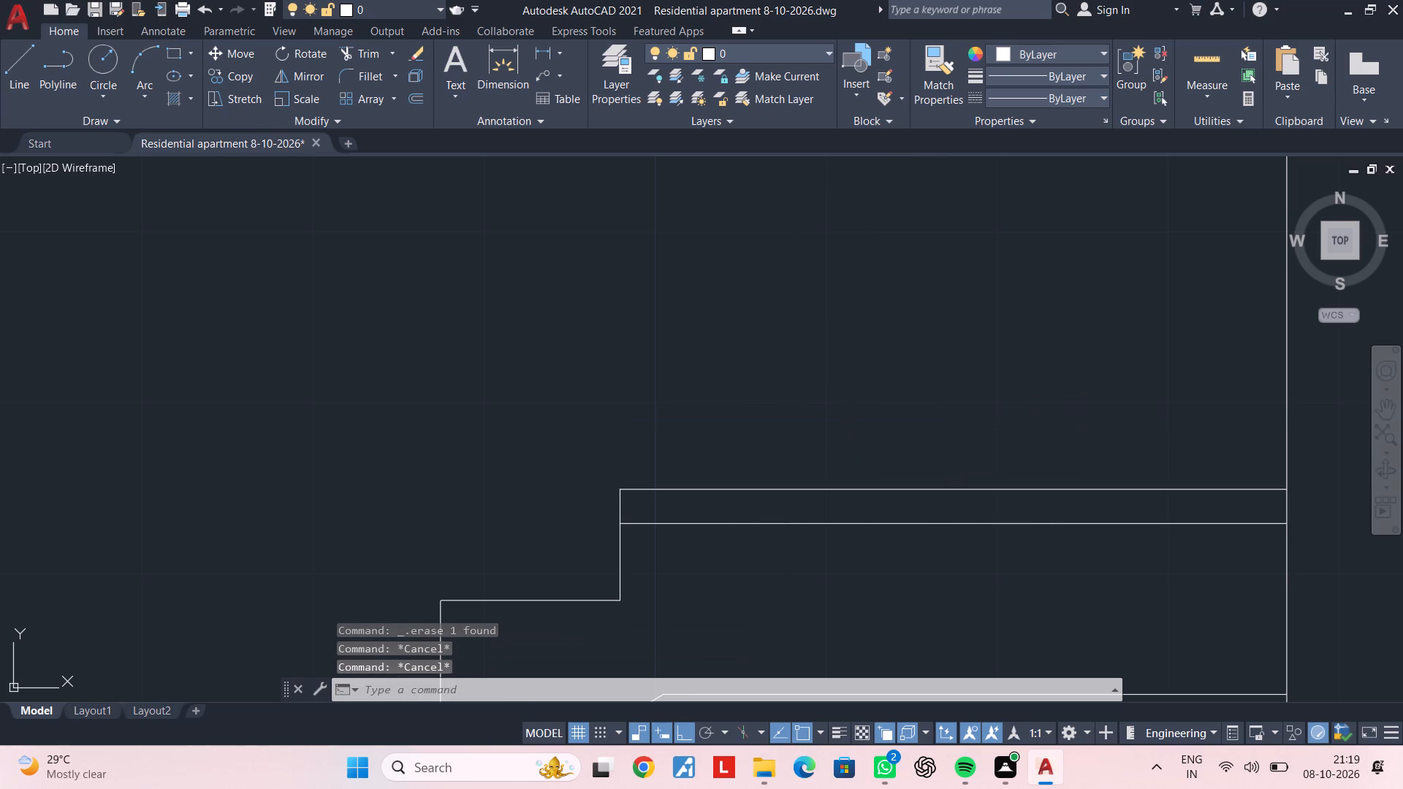
key("Escape")
key("Escape")
key("Escape")
key("Escape")
key("Escape")
key("Escape")
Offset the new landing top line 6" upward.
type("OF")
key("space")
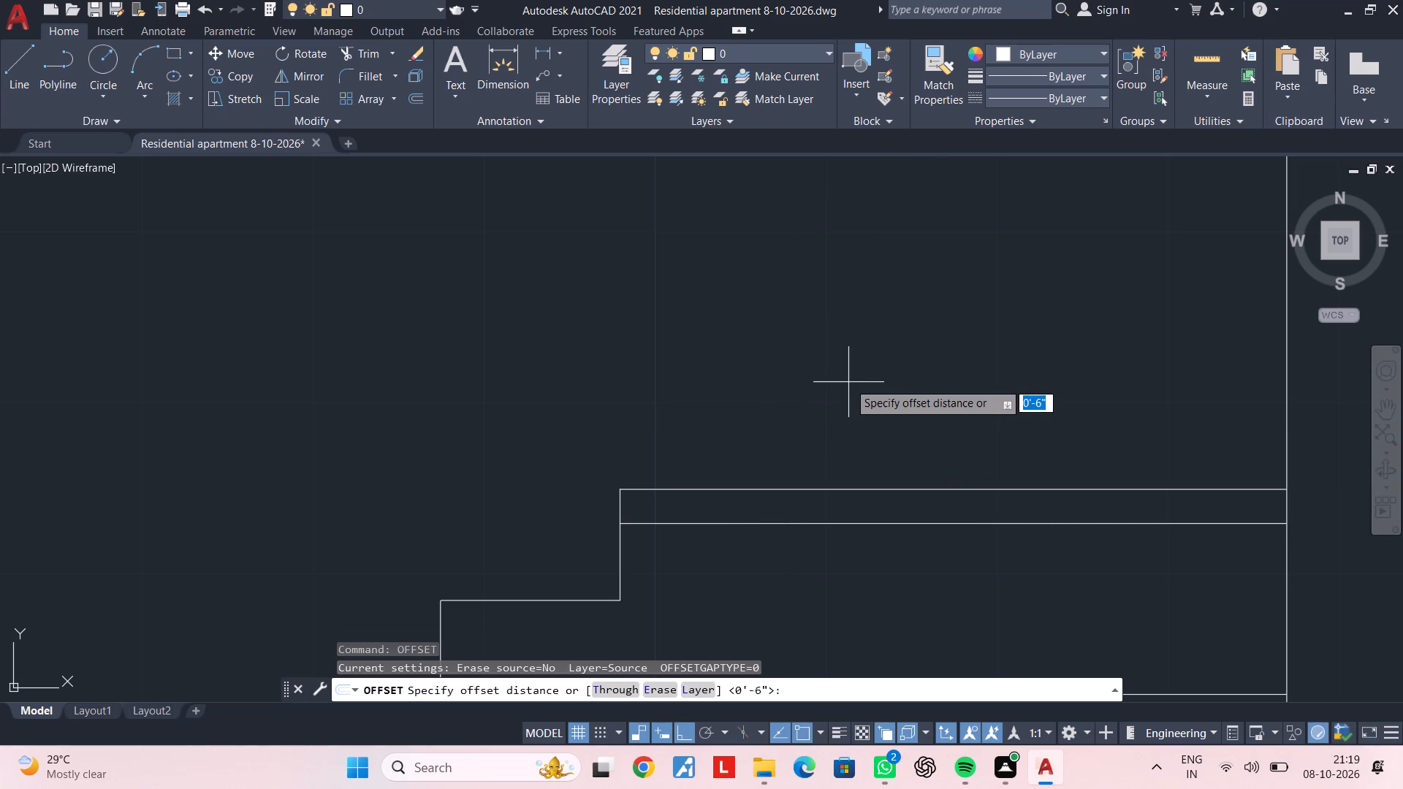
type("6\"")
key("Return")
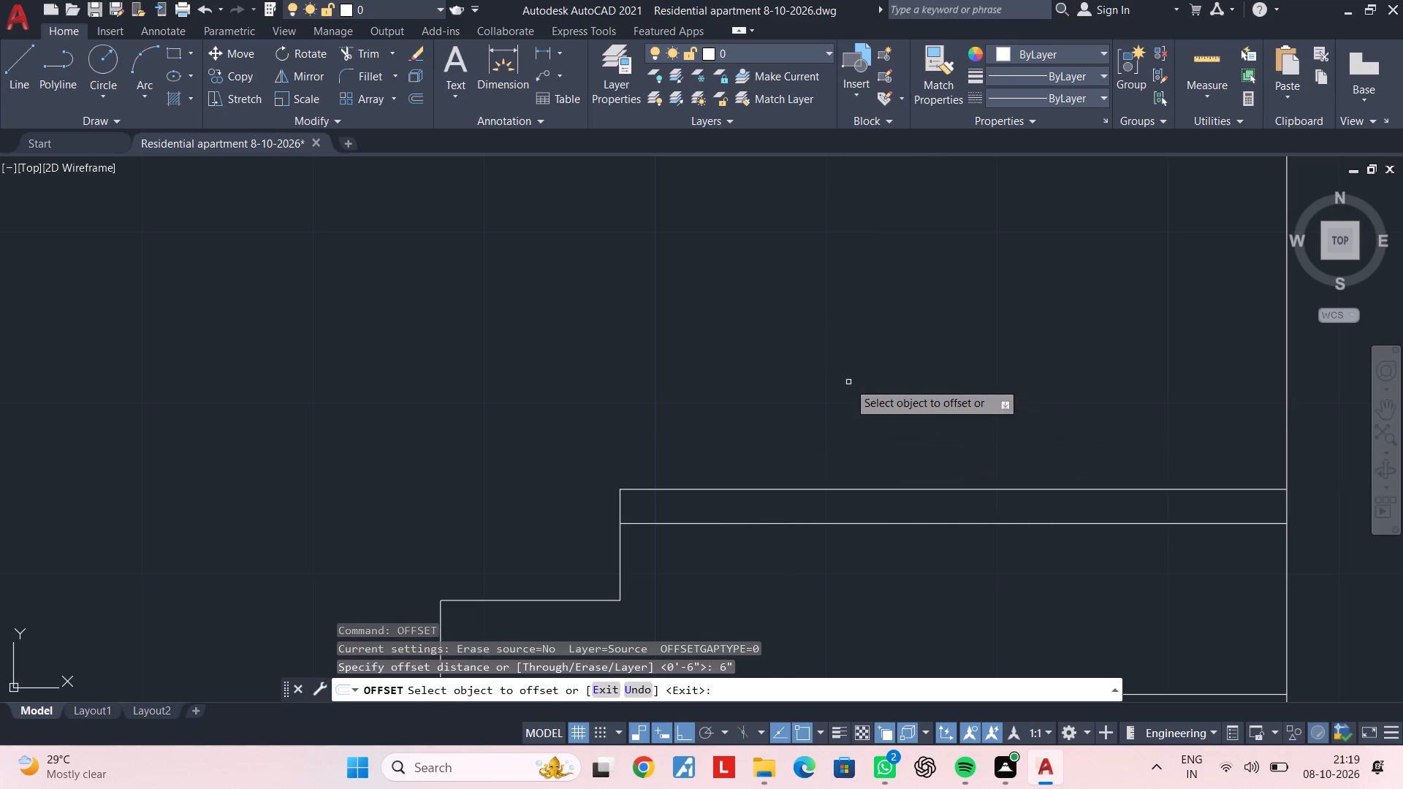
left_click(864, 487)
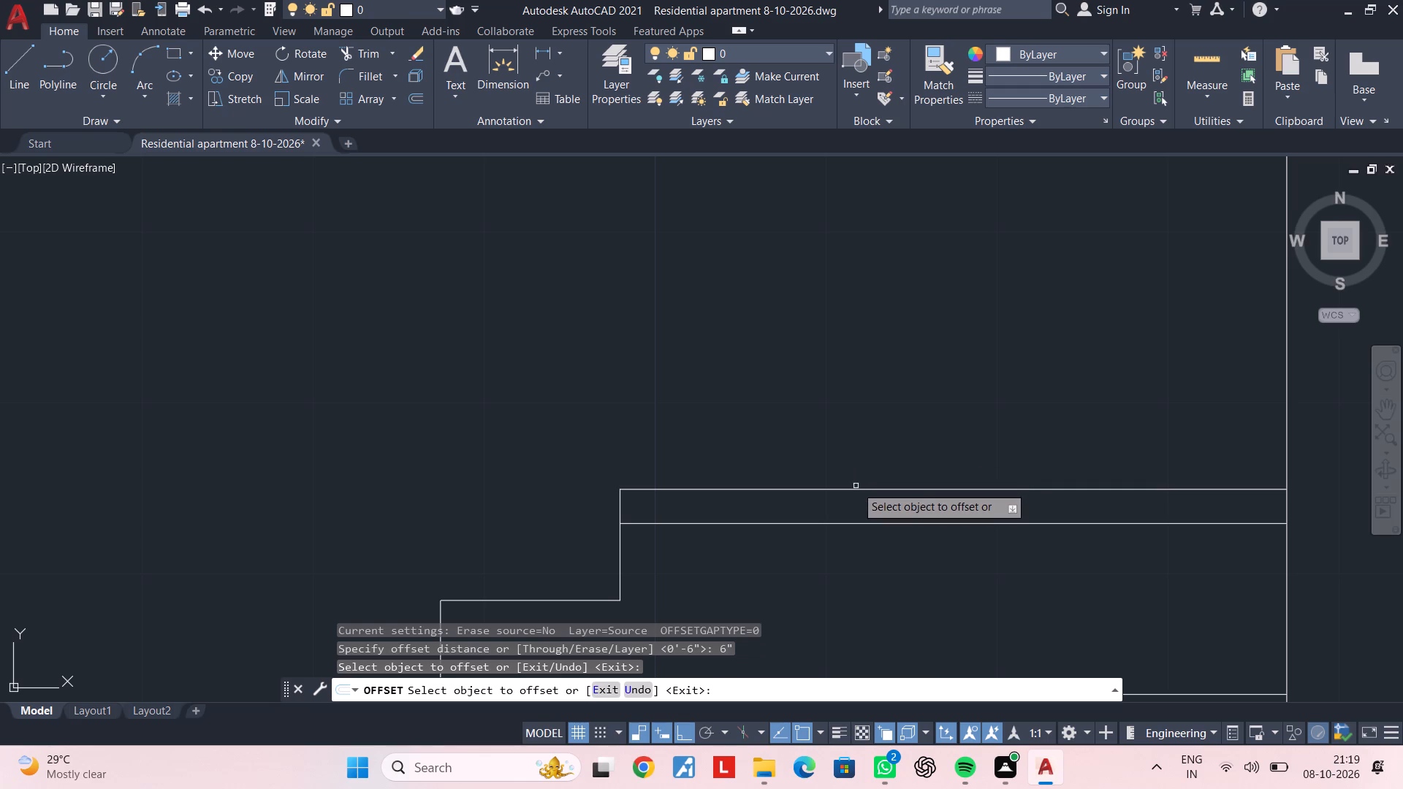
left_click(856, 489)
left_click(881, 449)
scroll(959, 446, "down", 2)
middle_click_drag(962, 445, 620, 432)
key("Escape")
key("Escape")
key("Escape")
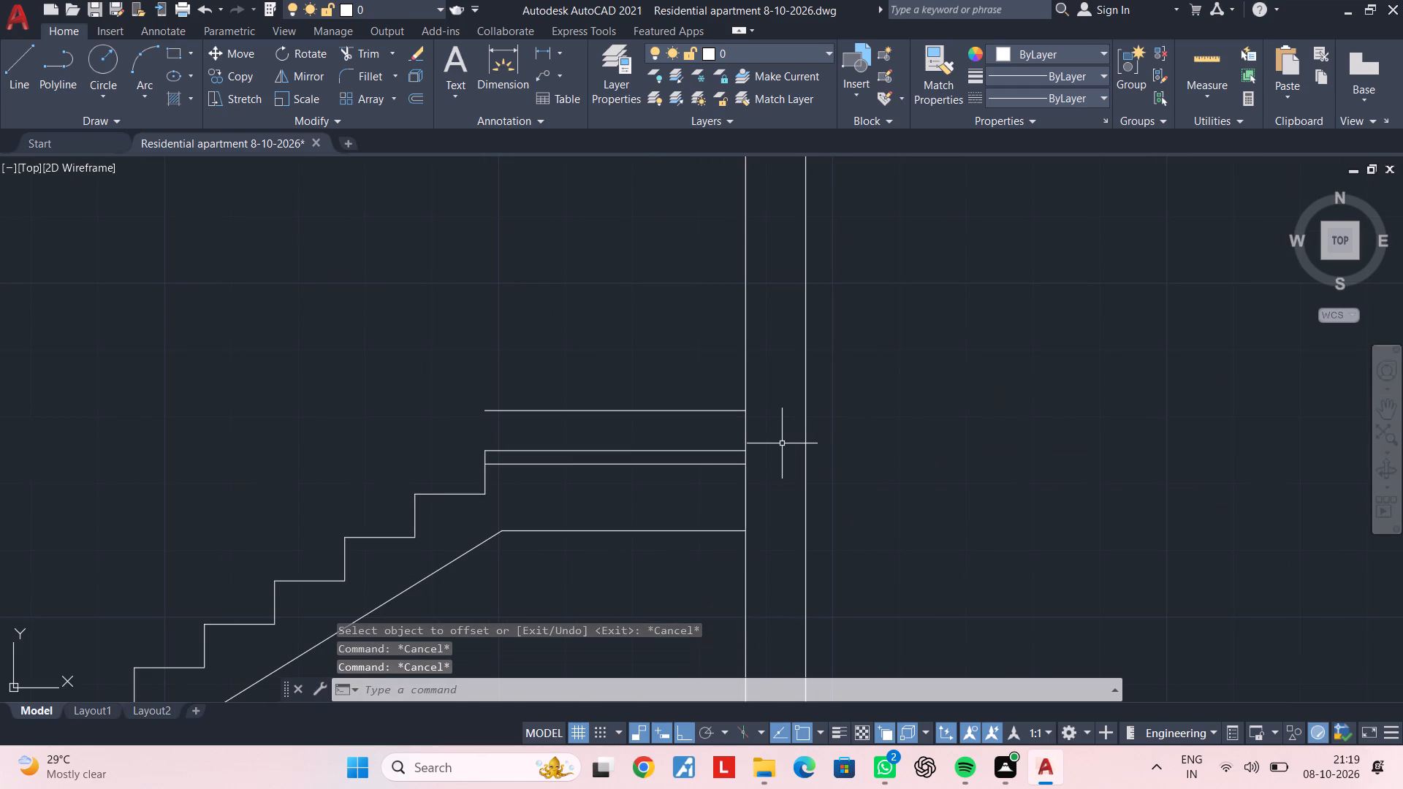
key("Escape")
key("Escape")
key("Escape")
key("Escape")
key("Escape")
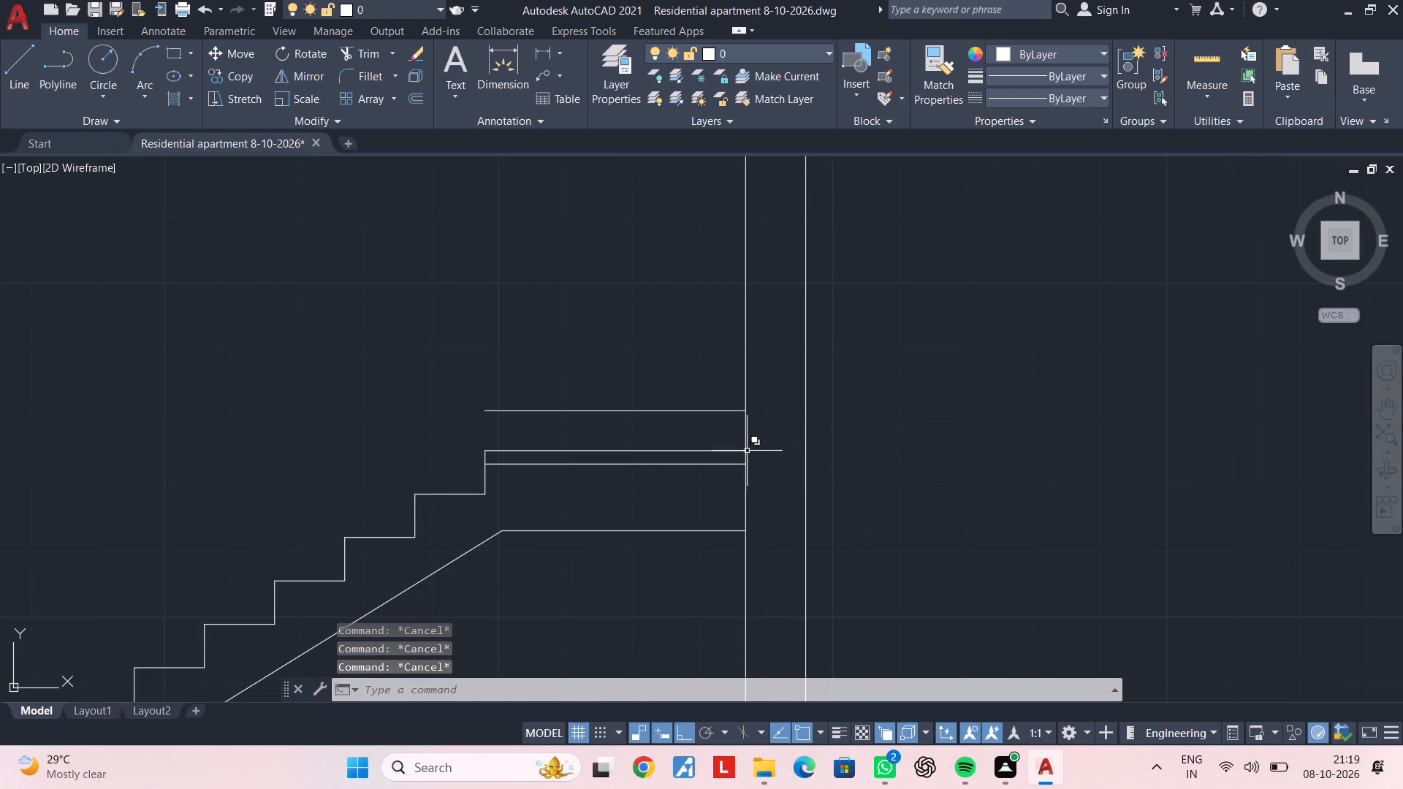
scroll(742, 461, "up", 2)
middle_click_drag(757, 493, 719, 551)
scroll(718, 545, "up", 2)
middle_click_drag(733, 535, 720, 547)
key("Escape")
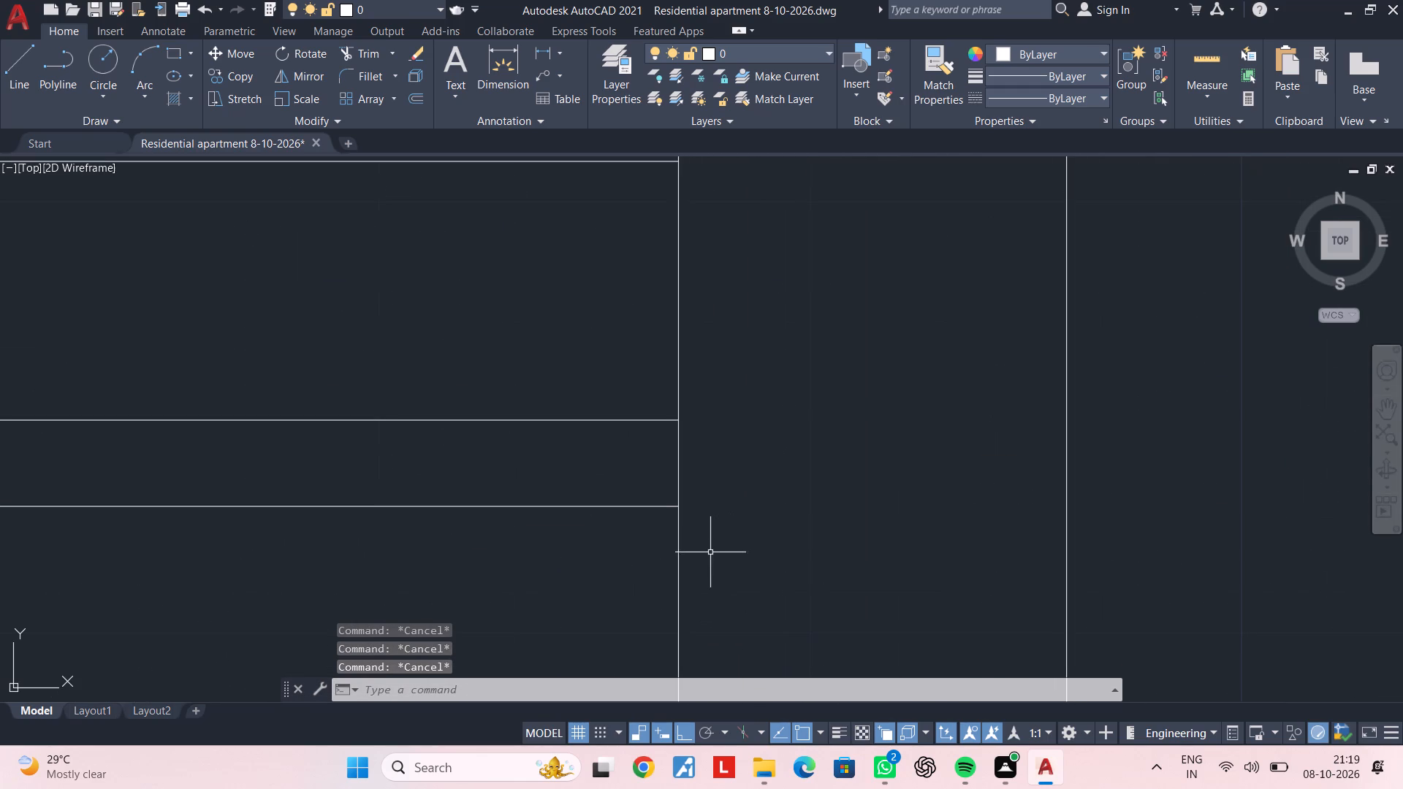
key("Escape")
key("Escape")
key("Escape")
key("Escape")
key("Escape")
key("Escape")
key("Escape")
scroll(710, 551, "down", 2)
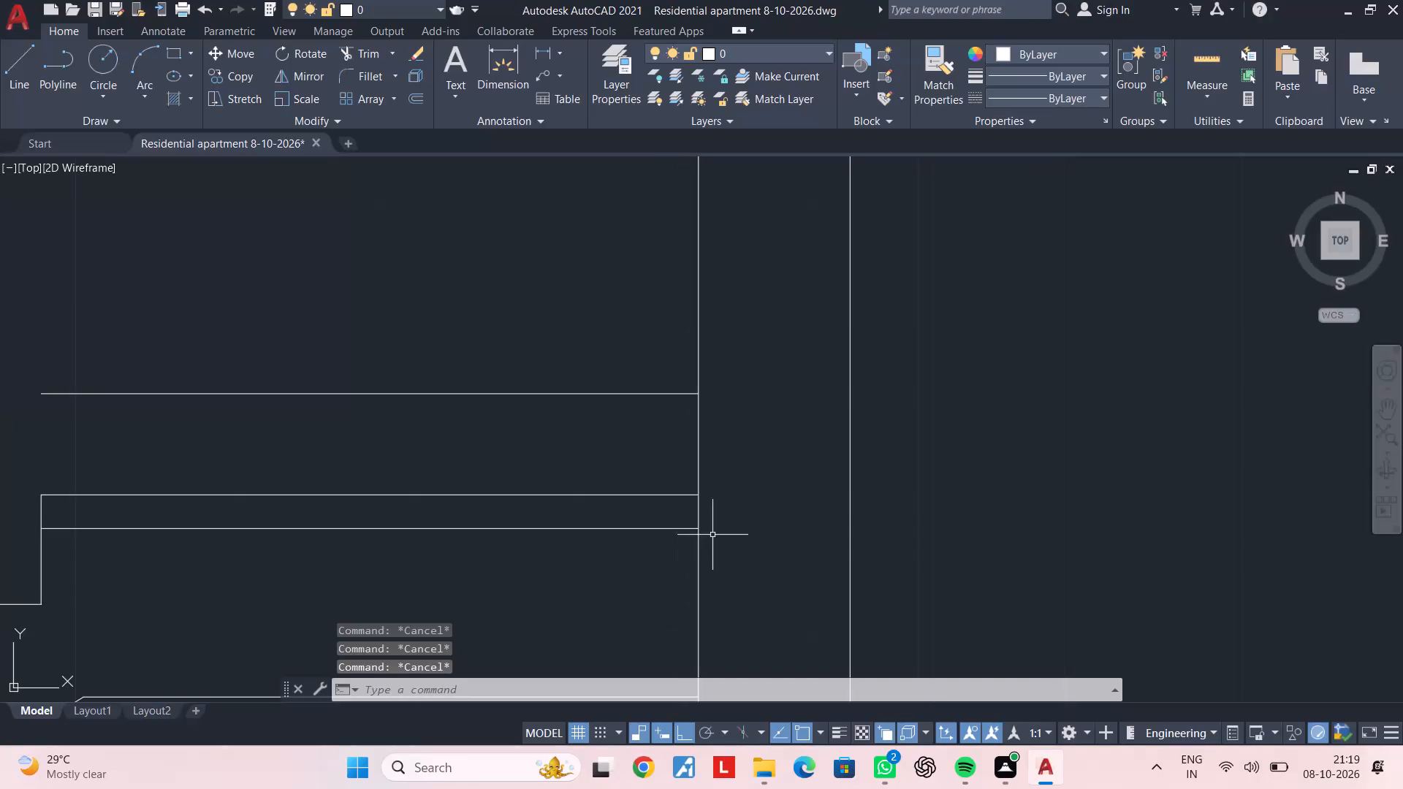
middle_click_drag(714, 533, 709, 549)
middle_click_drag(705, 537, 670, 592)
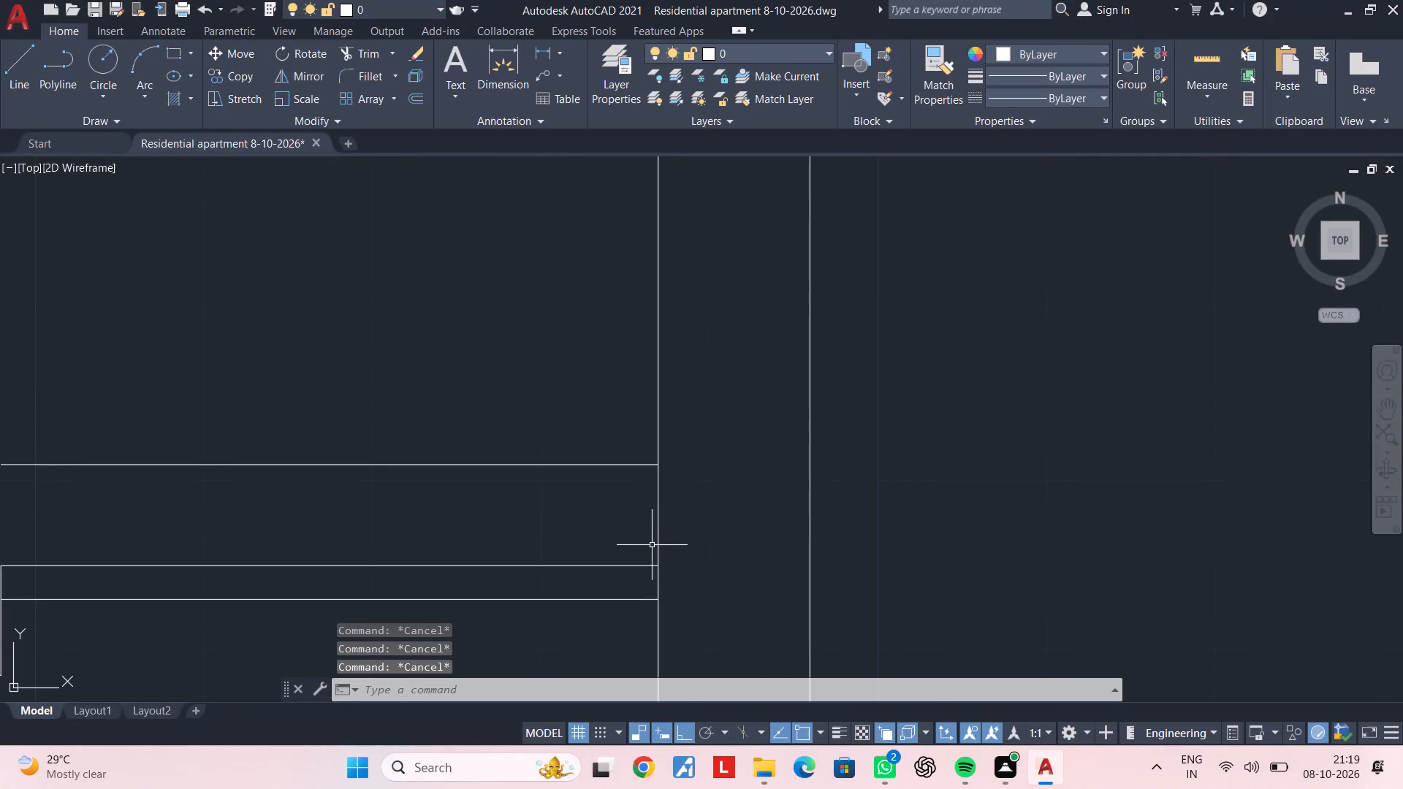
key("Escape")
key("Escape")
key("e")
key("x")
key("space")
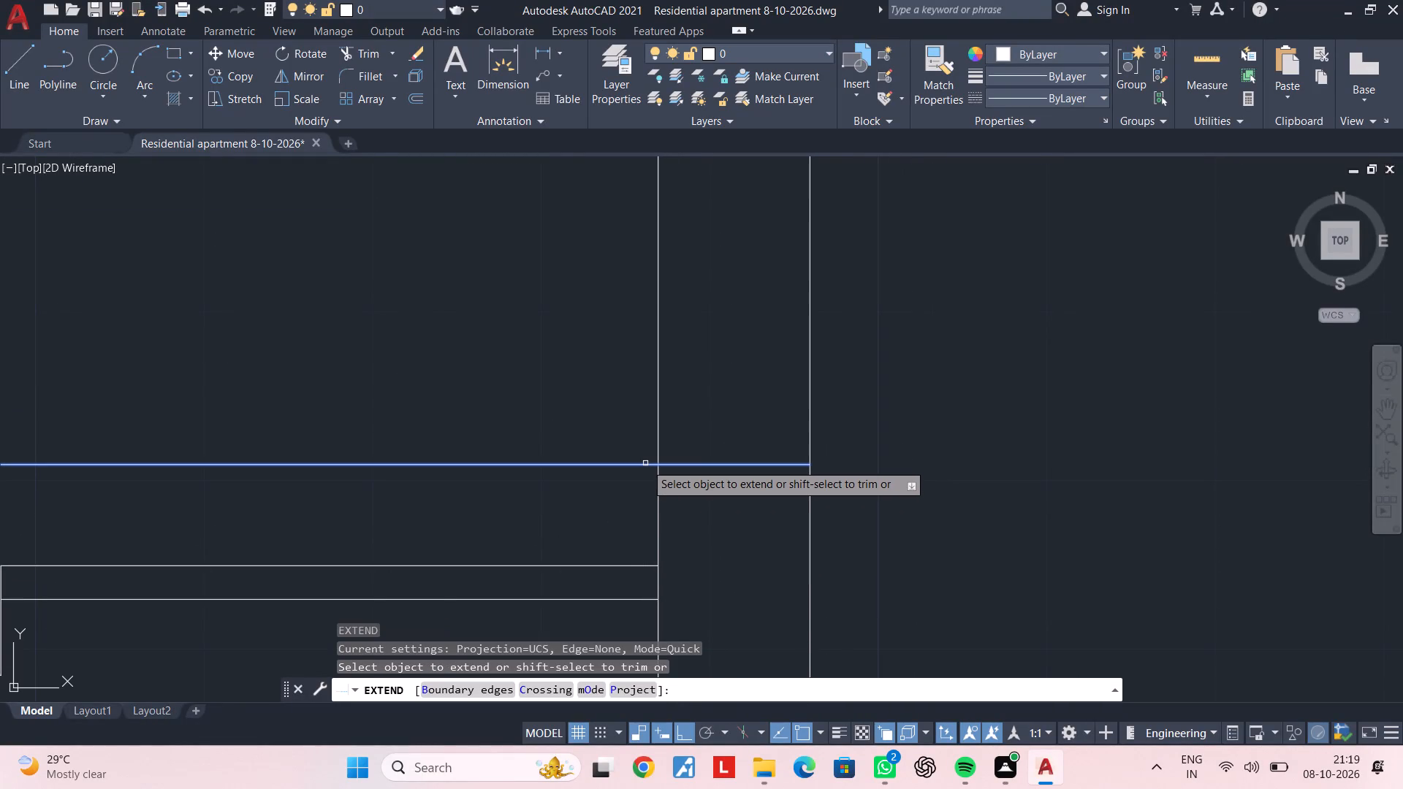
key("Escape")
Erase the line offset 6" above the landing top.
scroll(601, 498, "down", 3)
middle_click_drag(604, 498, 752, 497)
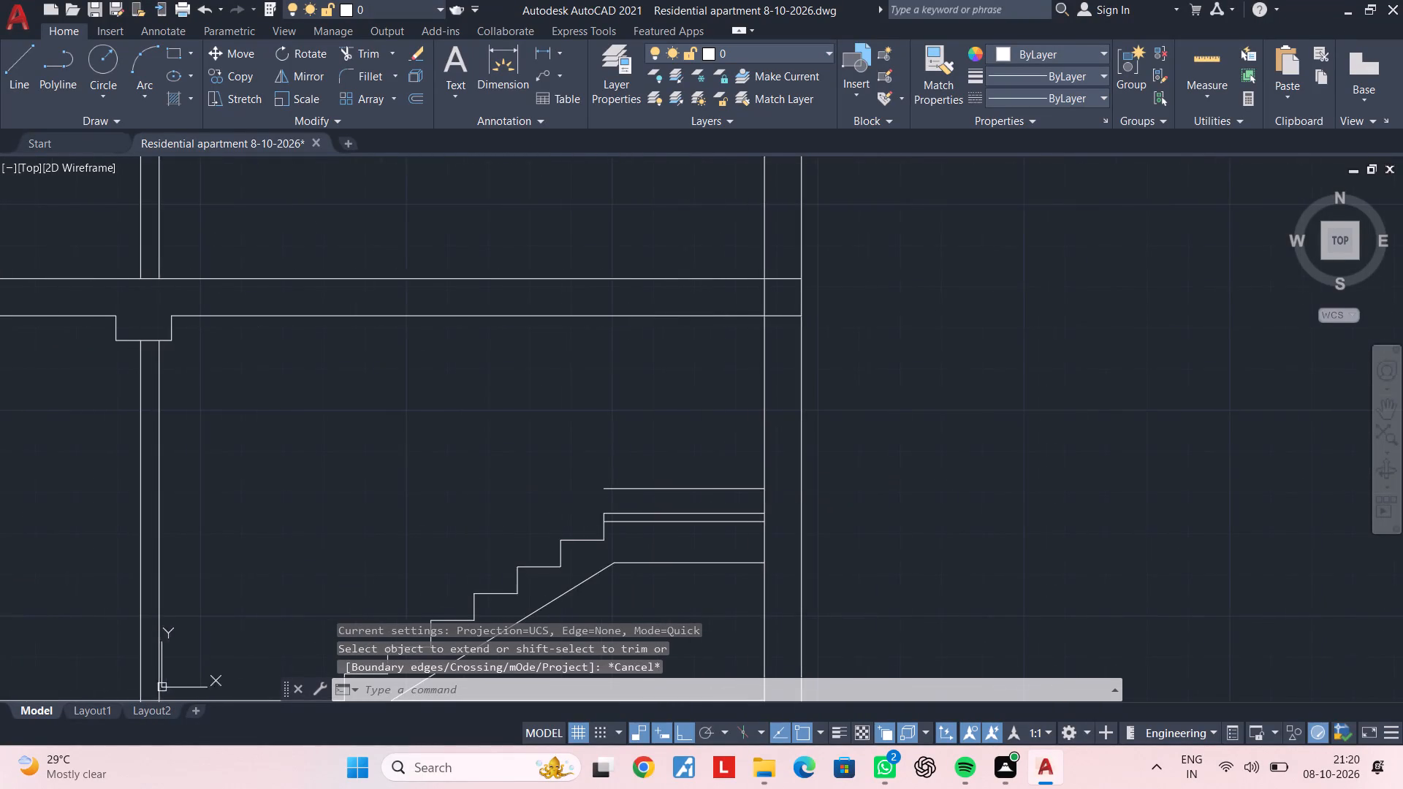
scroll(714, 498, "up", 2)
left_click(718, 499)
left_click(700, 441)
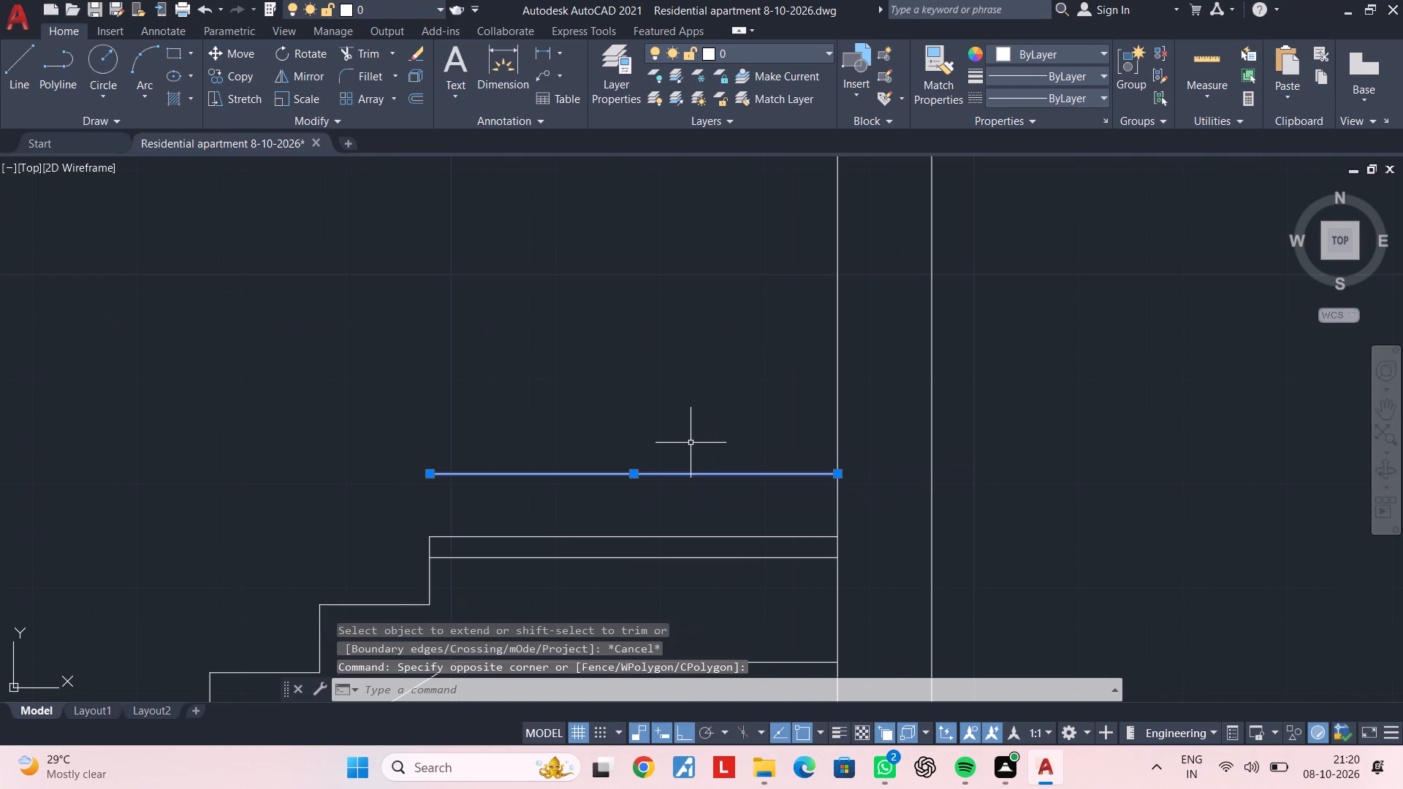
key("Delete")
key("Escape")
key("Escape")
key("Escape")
Offset the landing top line 4" upward.
type("OF 4\"")
key("Return")
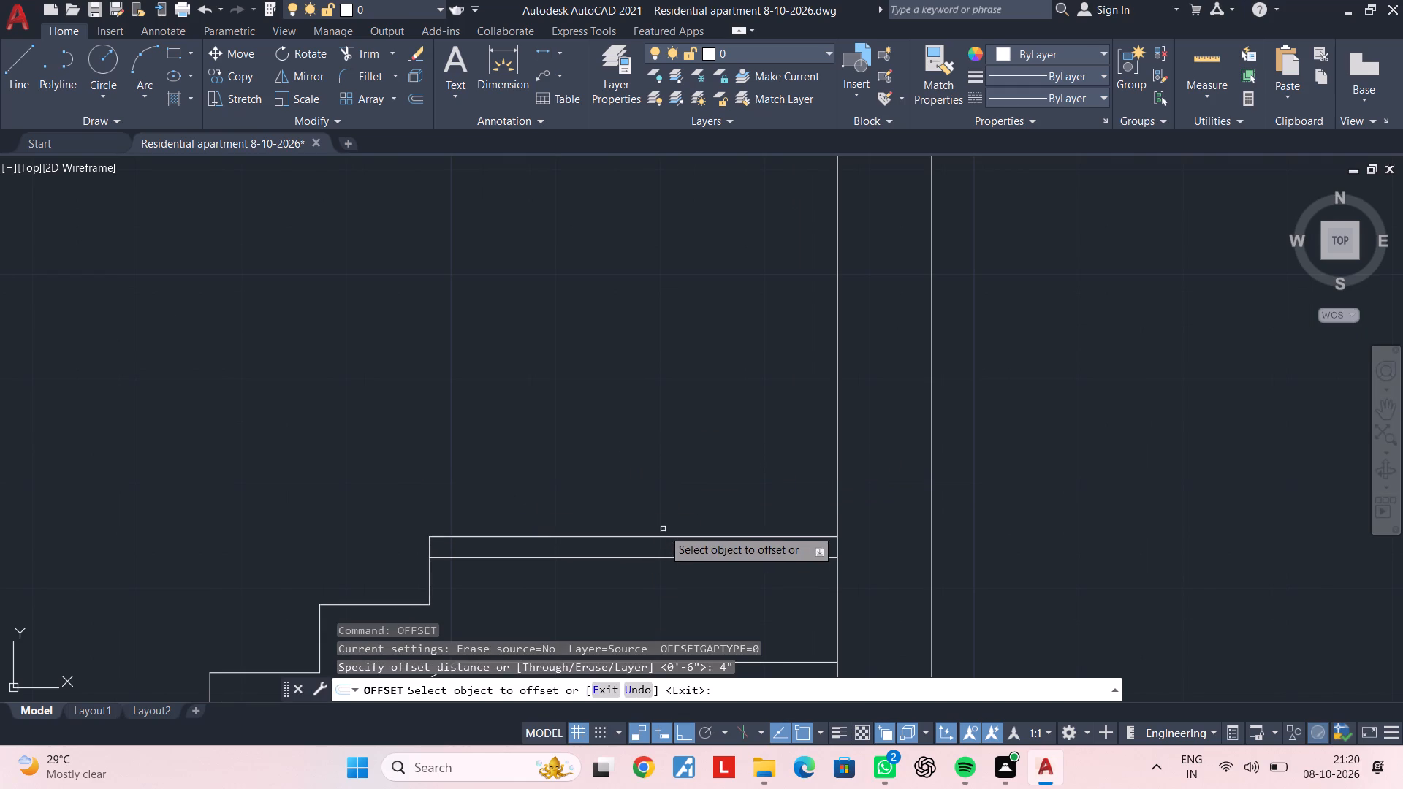
left_click(664, 538)
left_click(689, 445)
key("Escape")
key("Escape")
middle_click_drag(775, 511, 656, 479)
key("Escape")
key("Escape")
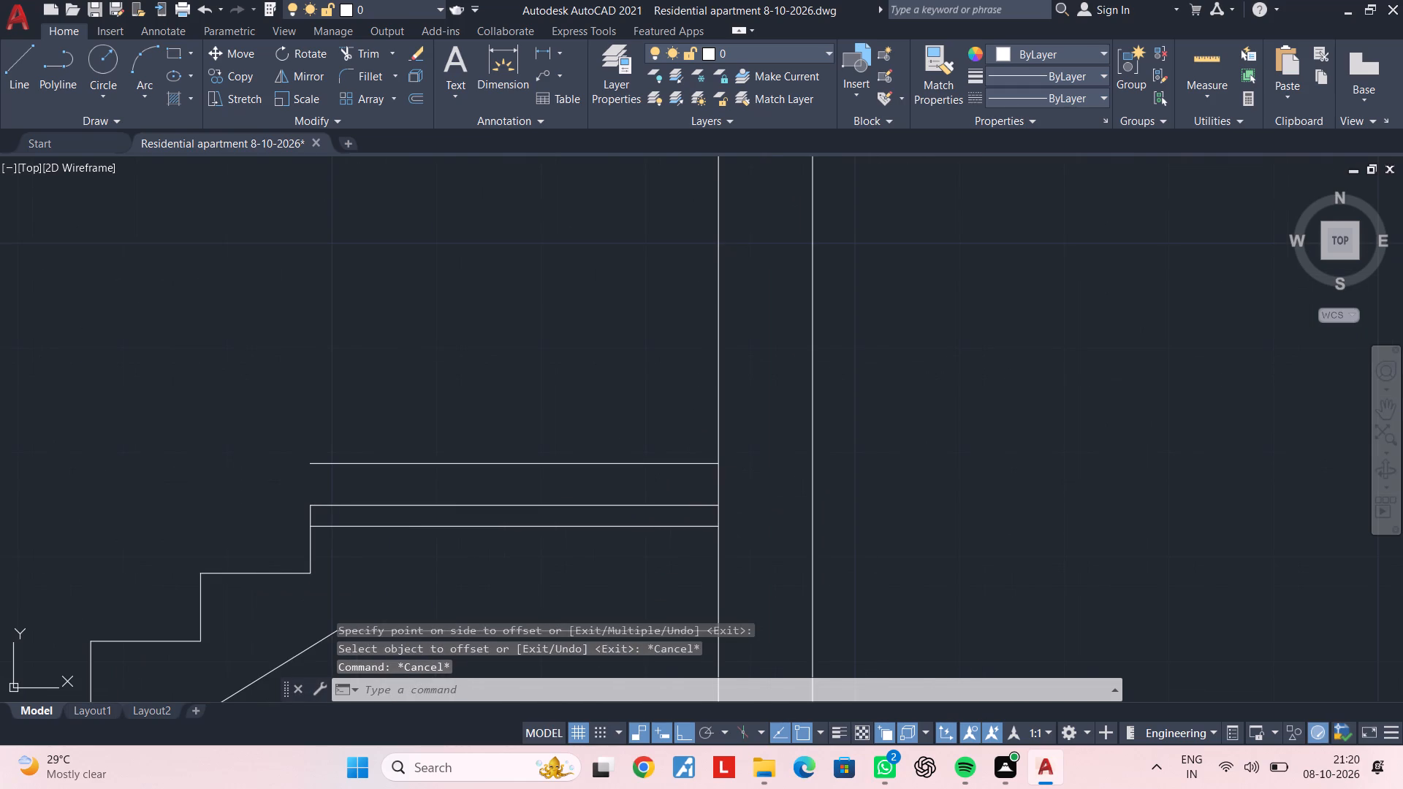
Extend the 4" offset line and the line just below the landing top to the outer wall line.
type("EX")
key("space")
left_click(692, 462)
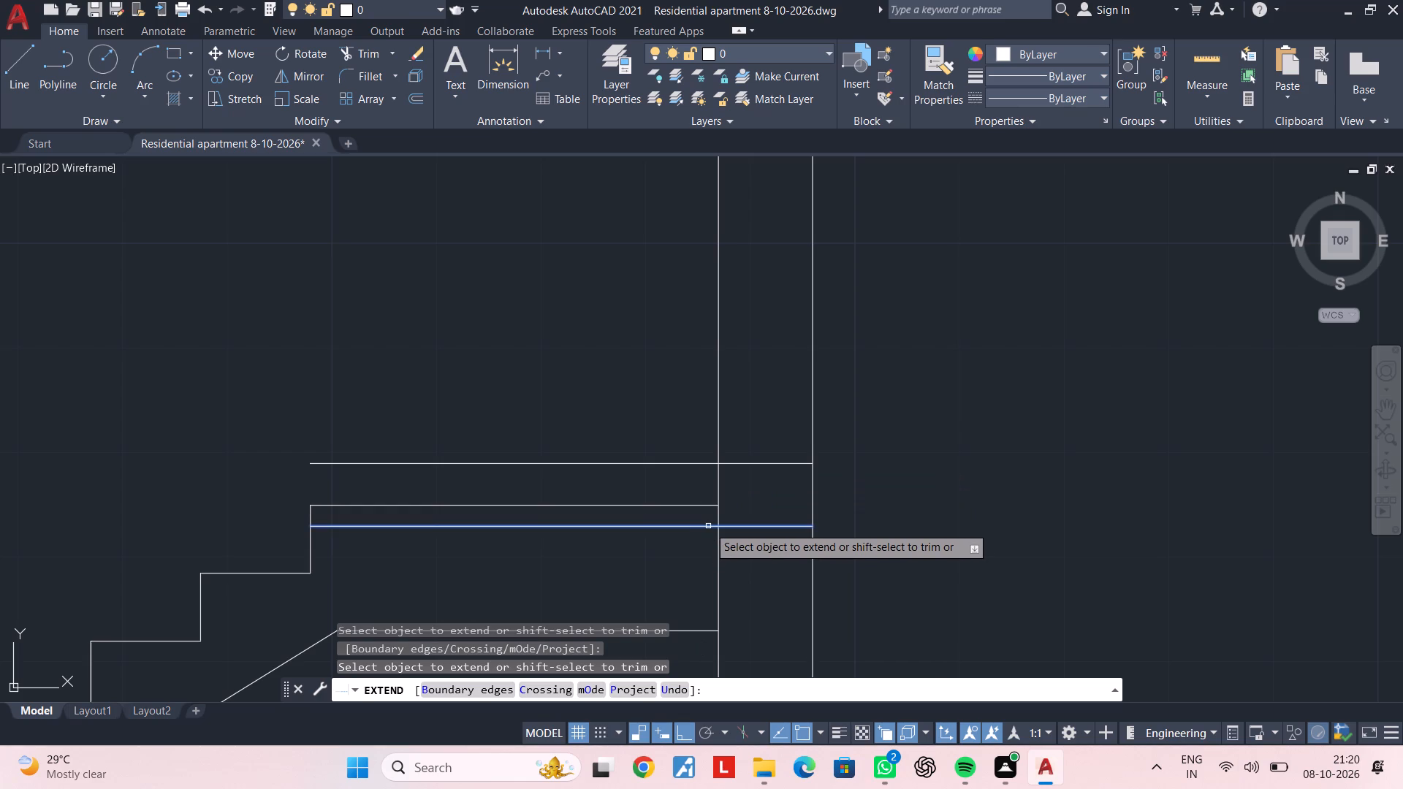
left_click(708, 526)
key("Escape")
key("Escape")
key("Escape")
Trim the part of the line just below the landing top that lies between the inner and outer wall lines.
scroll(766, 500, "up", 1)
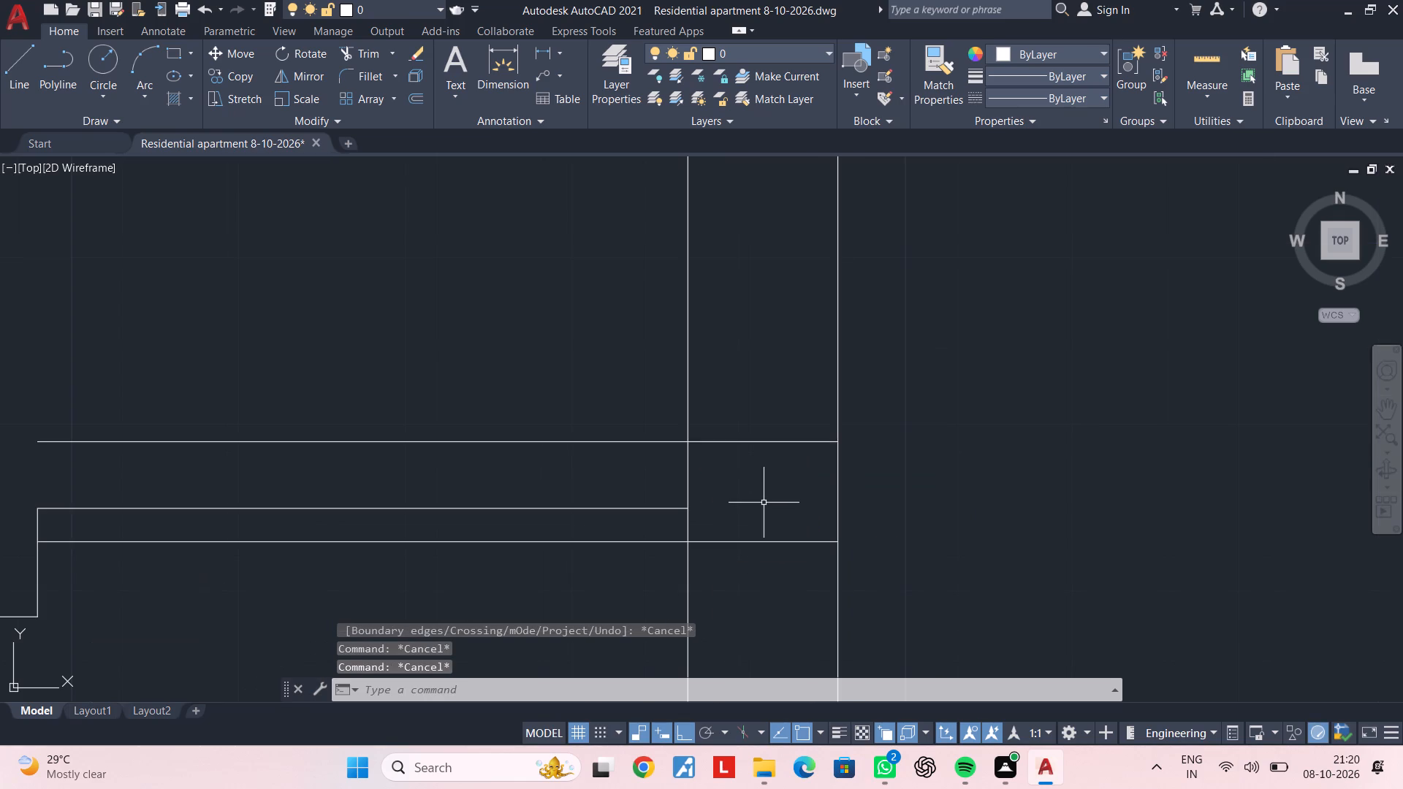
scroll(763, 503, "up", 1)
middle_click_drag(748, 509, 815, 491)
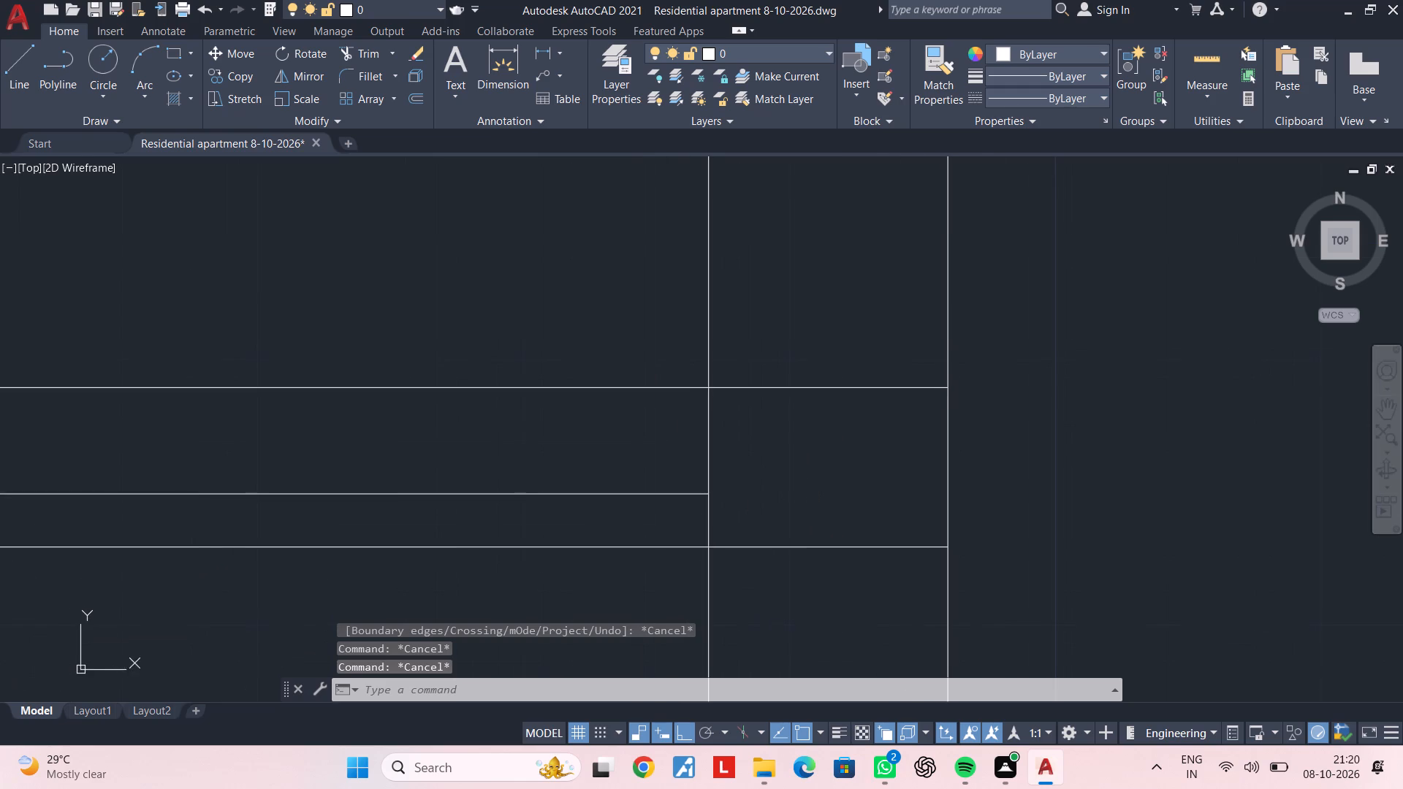
middle_click_drag(783, 493, 785, 523)
key("Escape")
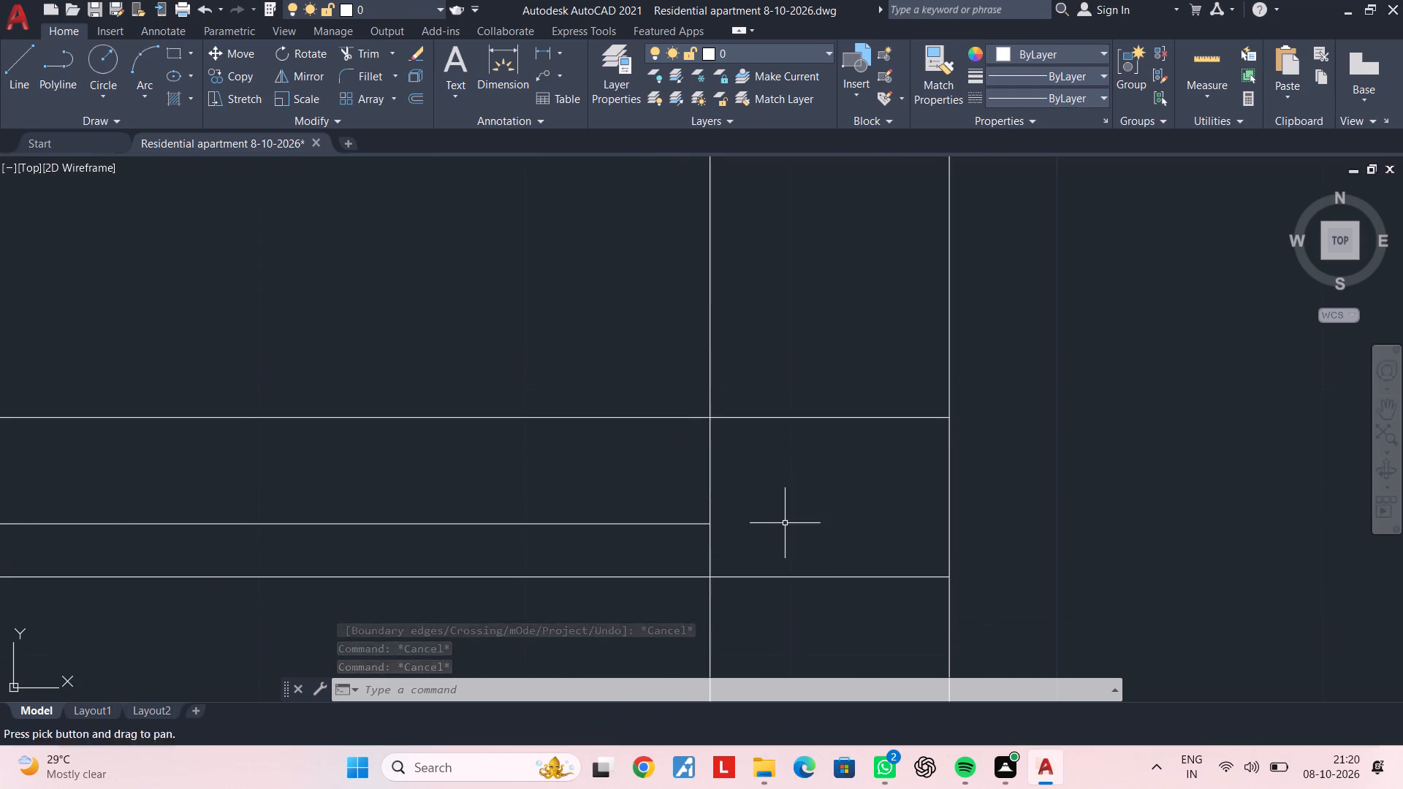
type("TR")
key("space")
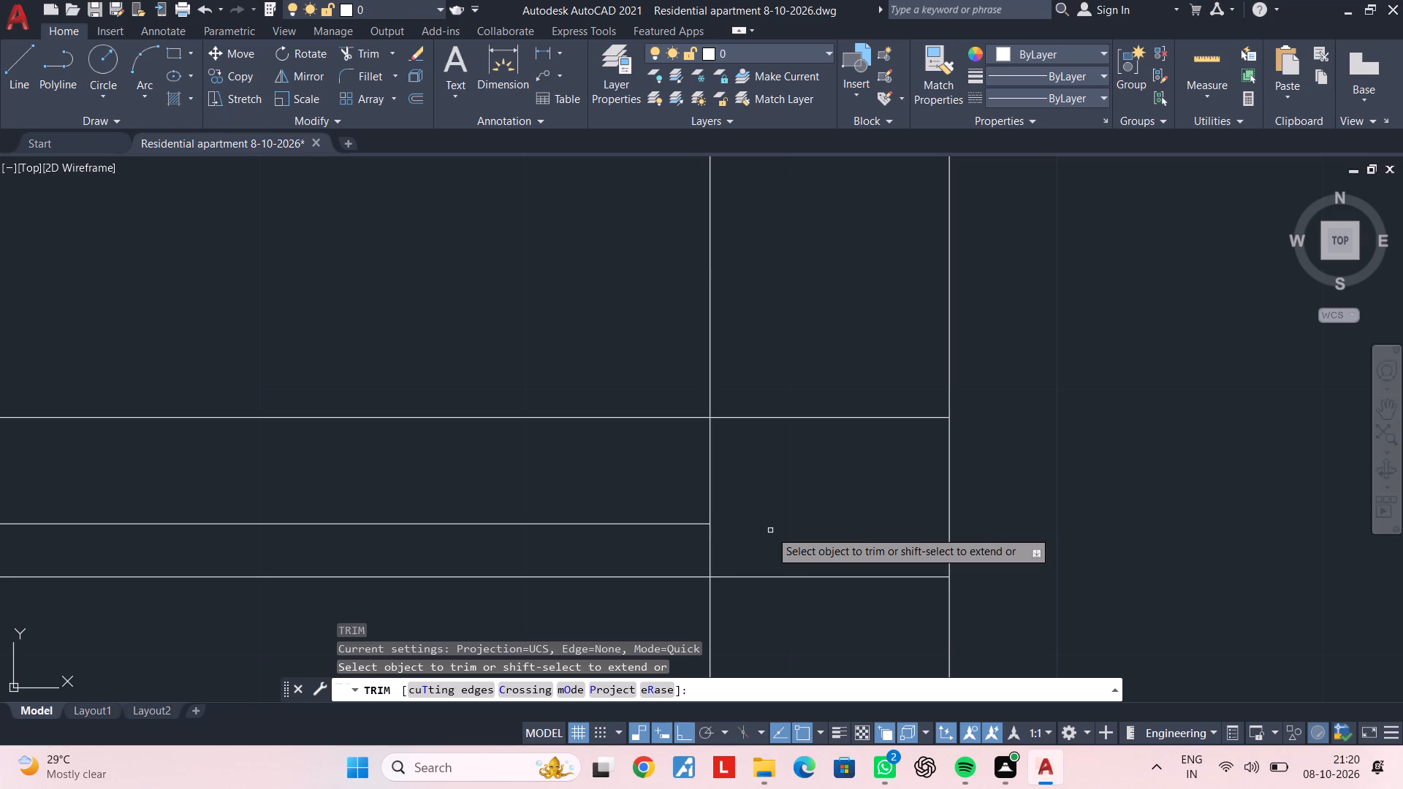
key("Escape")
key("Escape")
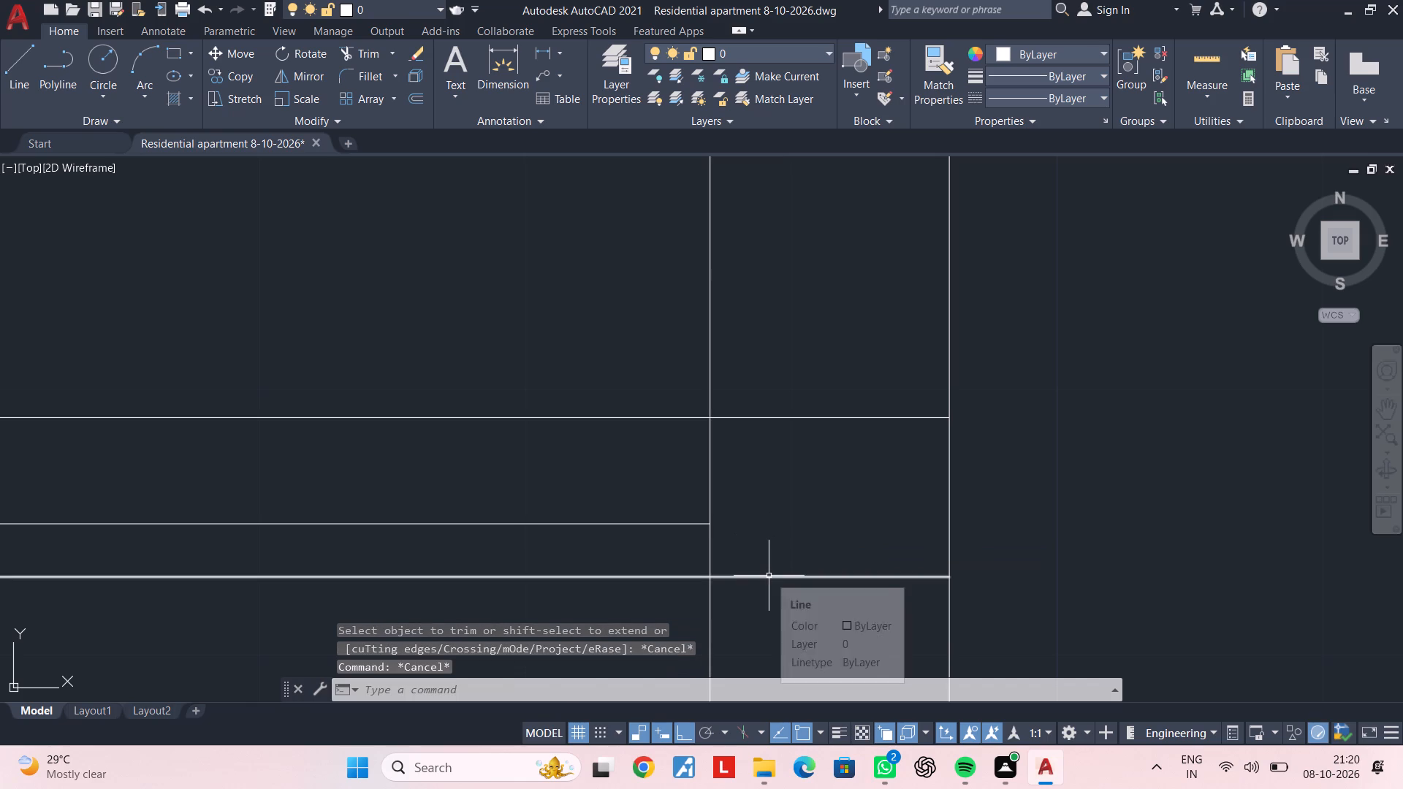
type("TR")
key("space")
left_click(769, 574)
key("Escape")
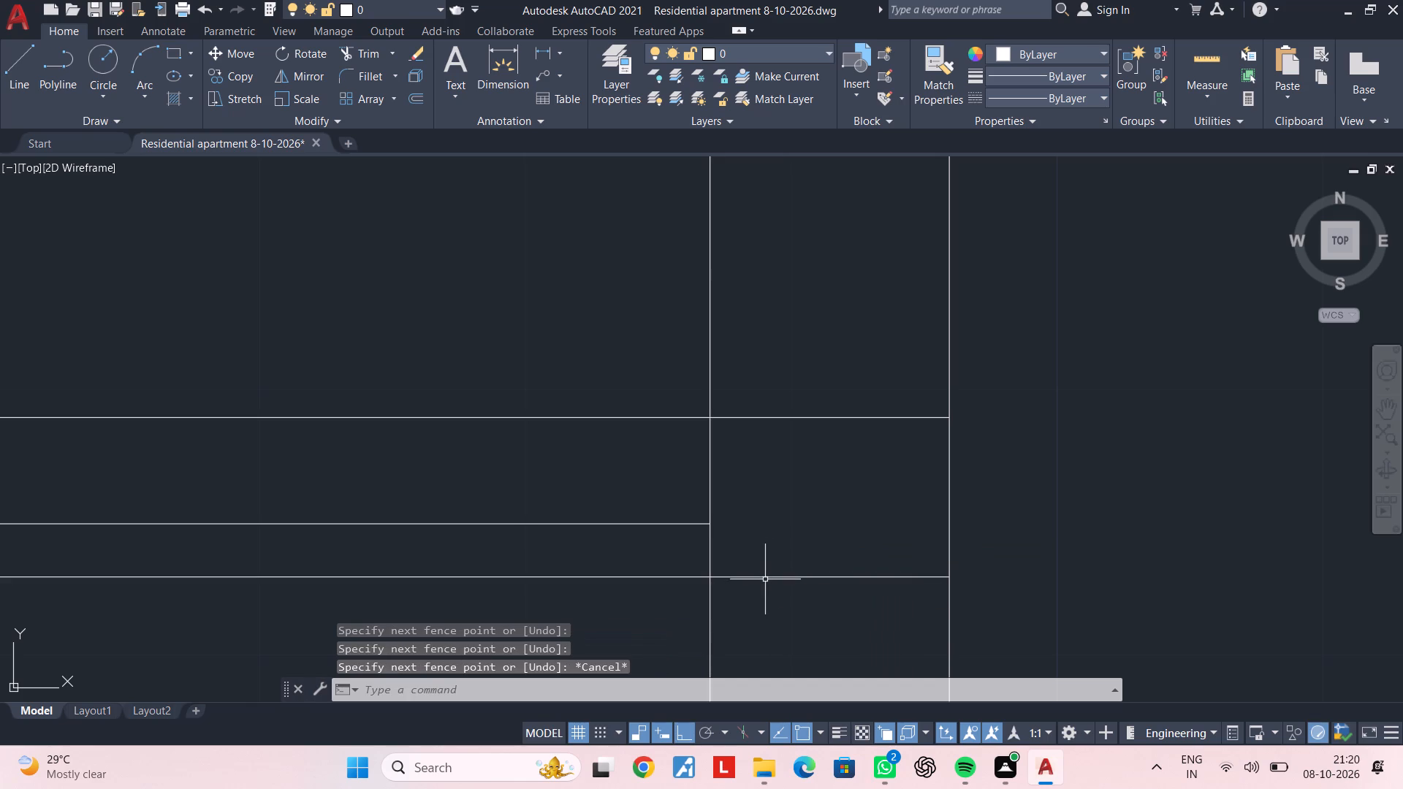
key("Escape")
key("Escape")
type("TR")
key("space")
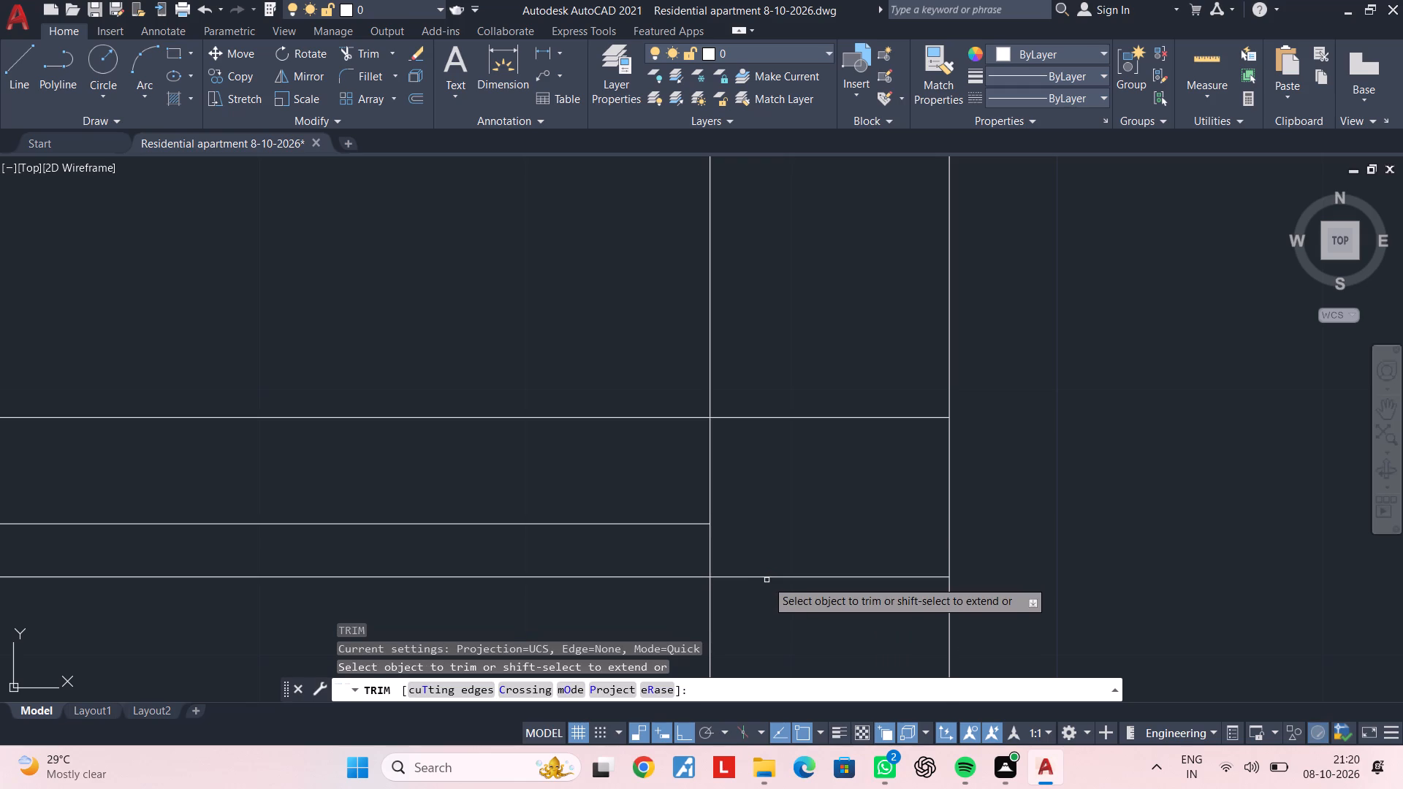
left_click(767, 579)
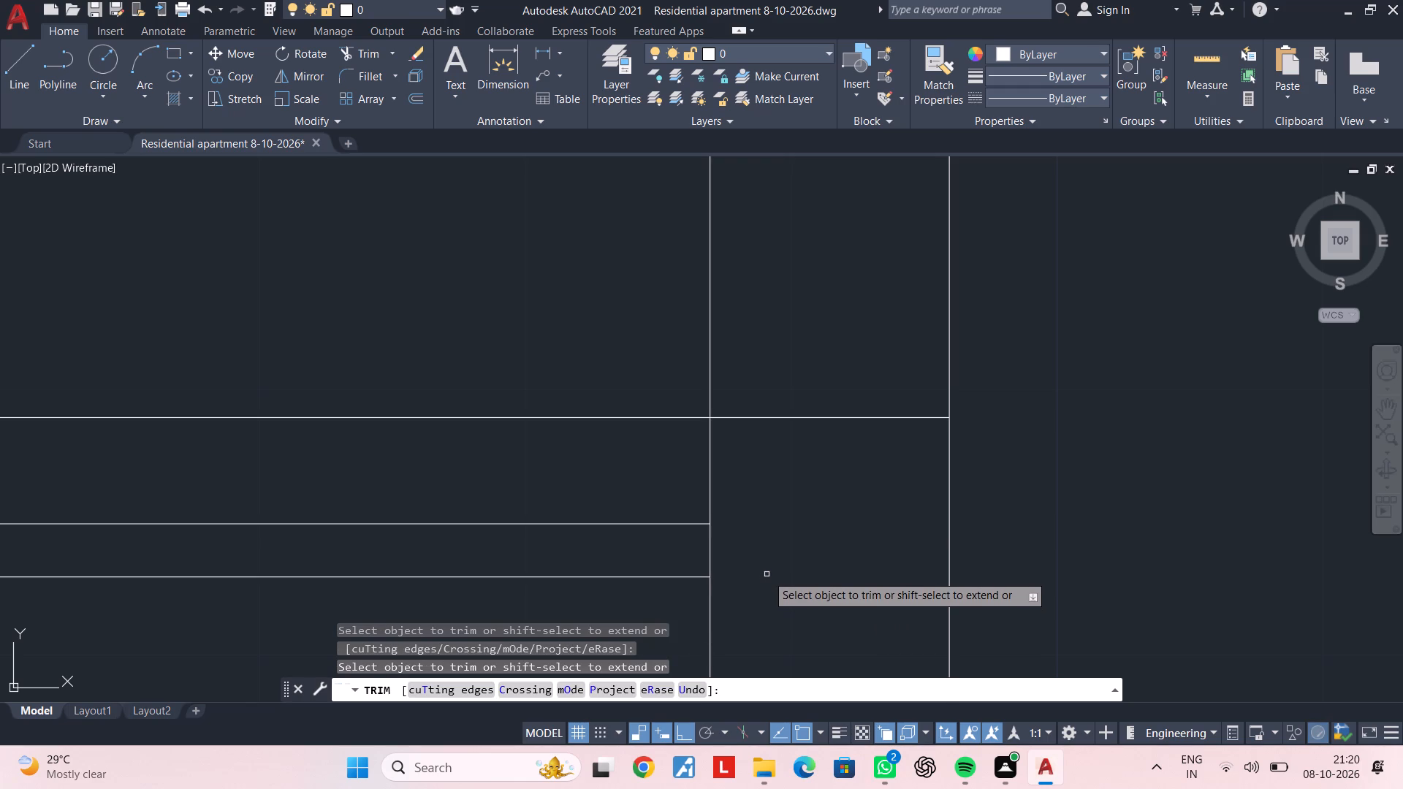
key("Escape")
key("Escape")
key("Escape")
key("Escape")
key("Escape")
key("Escape")
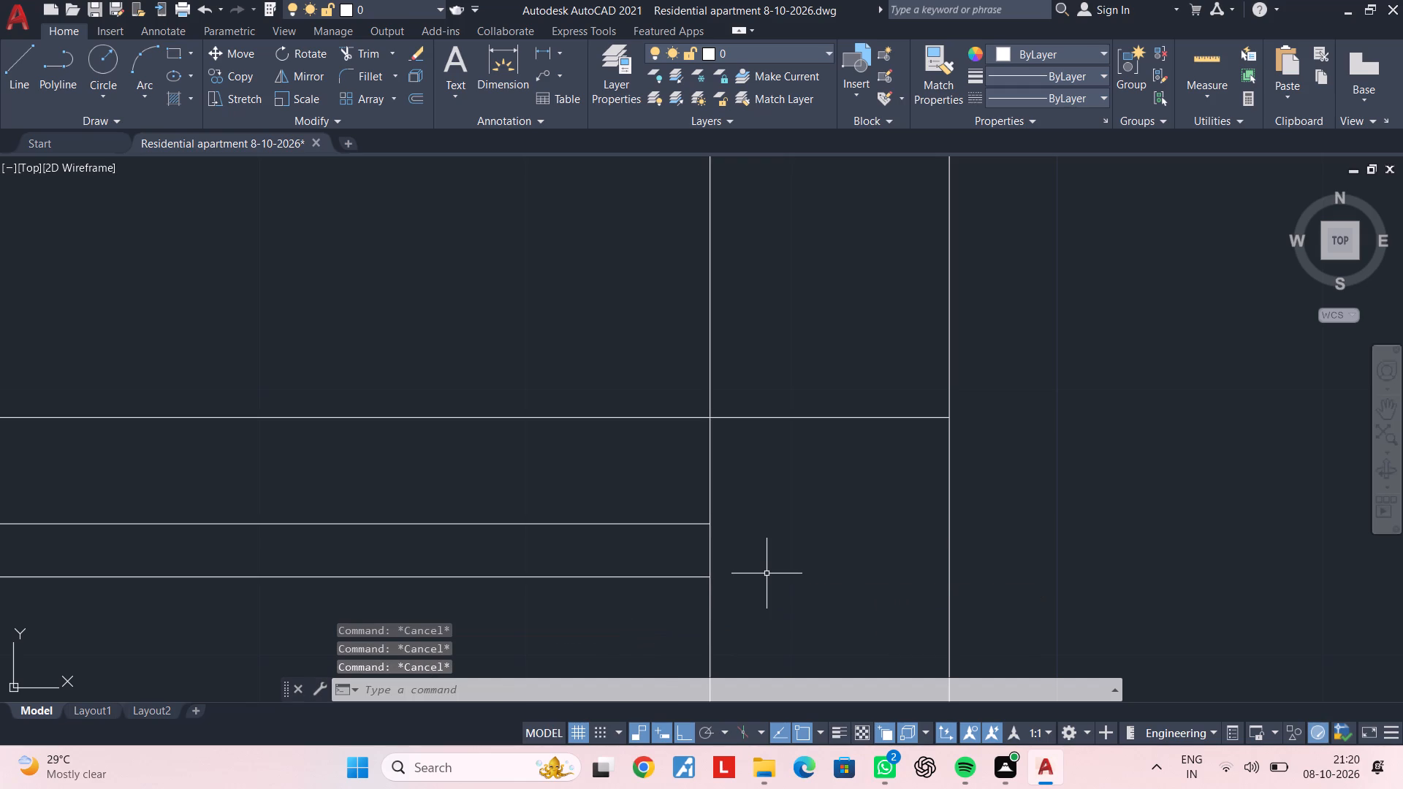
key("Escape")
key("Escape")
Draw a separate horizontal line across the wall from the inner end of the line below the landing top to the outer wall line.
key("Escape")
key("l")
key("space")
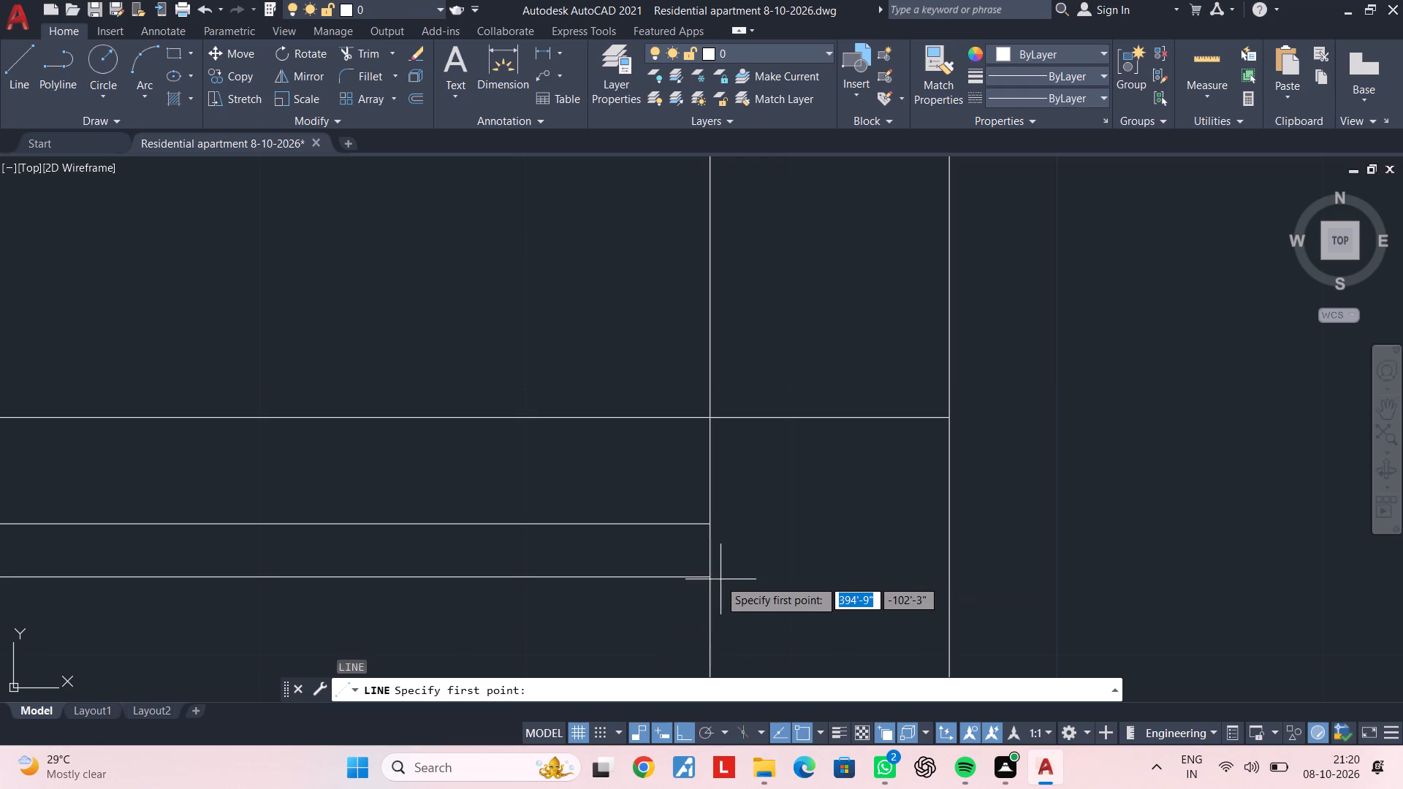
left_click(712, 576)
left_click(954, 573)
key("Escape")
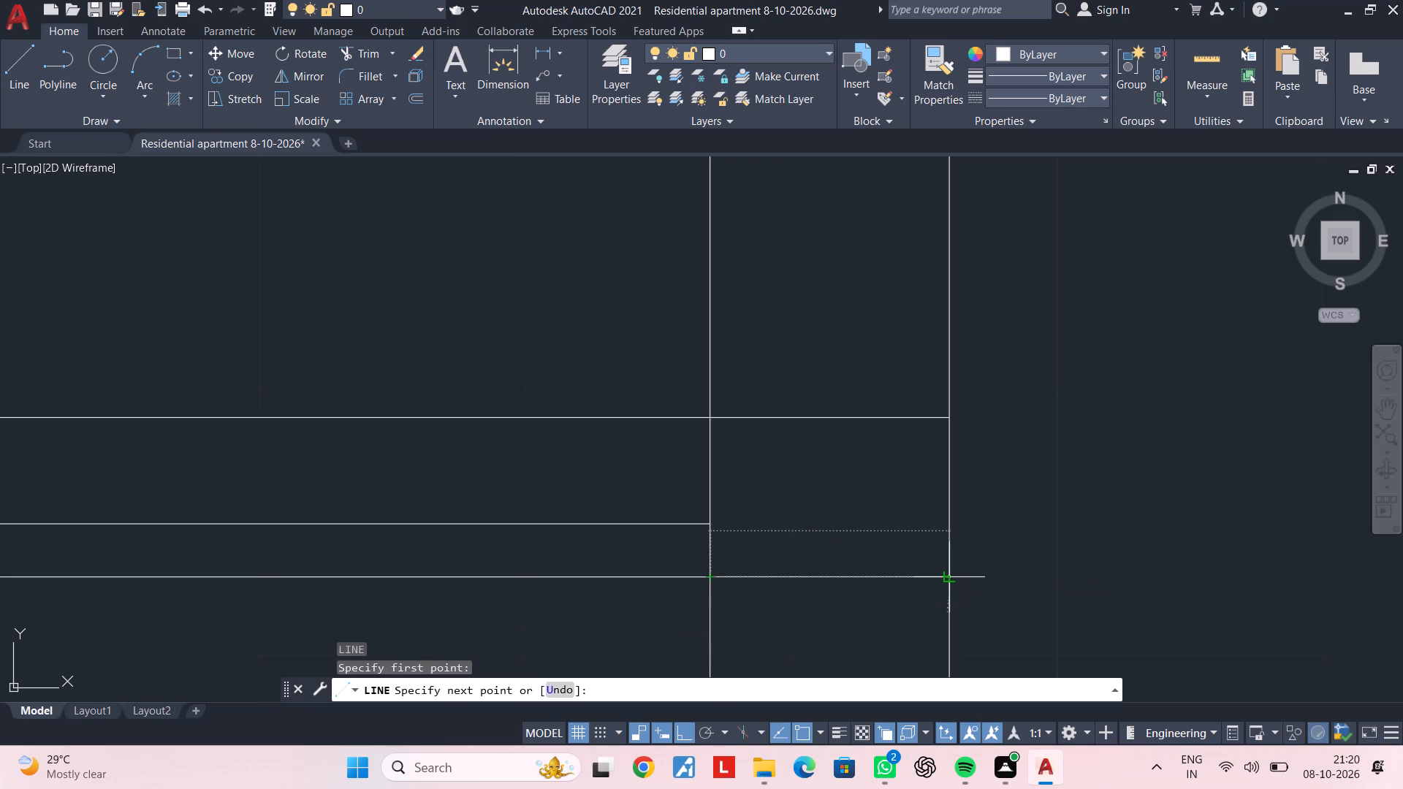
key("Escape")
key("Escape")
key("Escape")
key("Escape")
key("Escape")
key("Escape")
key("Escape")
key("Escape")
key("Escape")
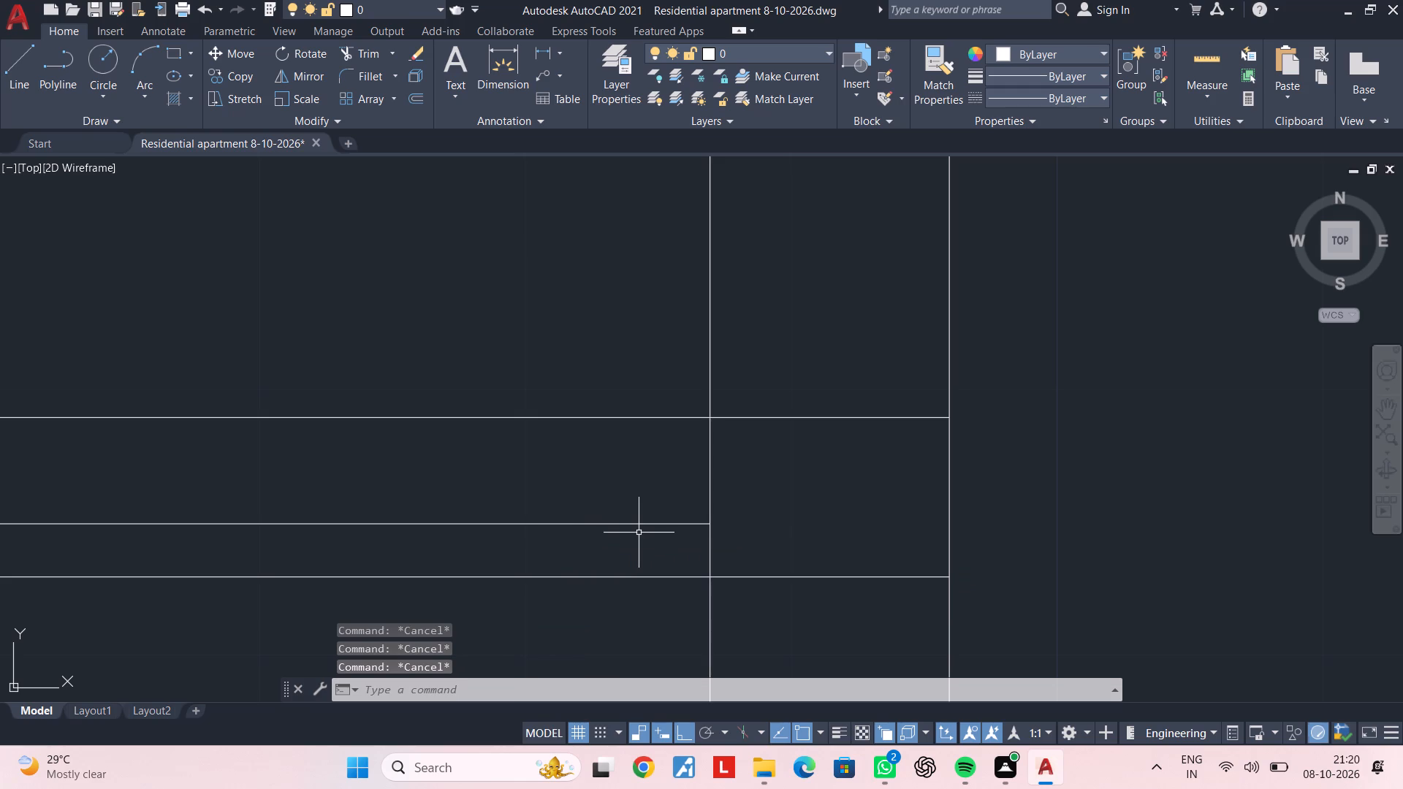
Trim the inner wall line between the landing top line and the line offset 4" above it.
type("TR")
key("space")
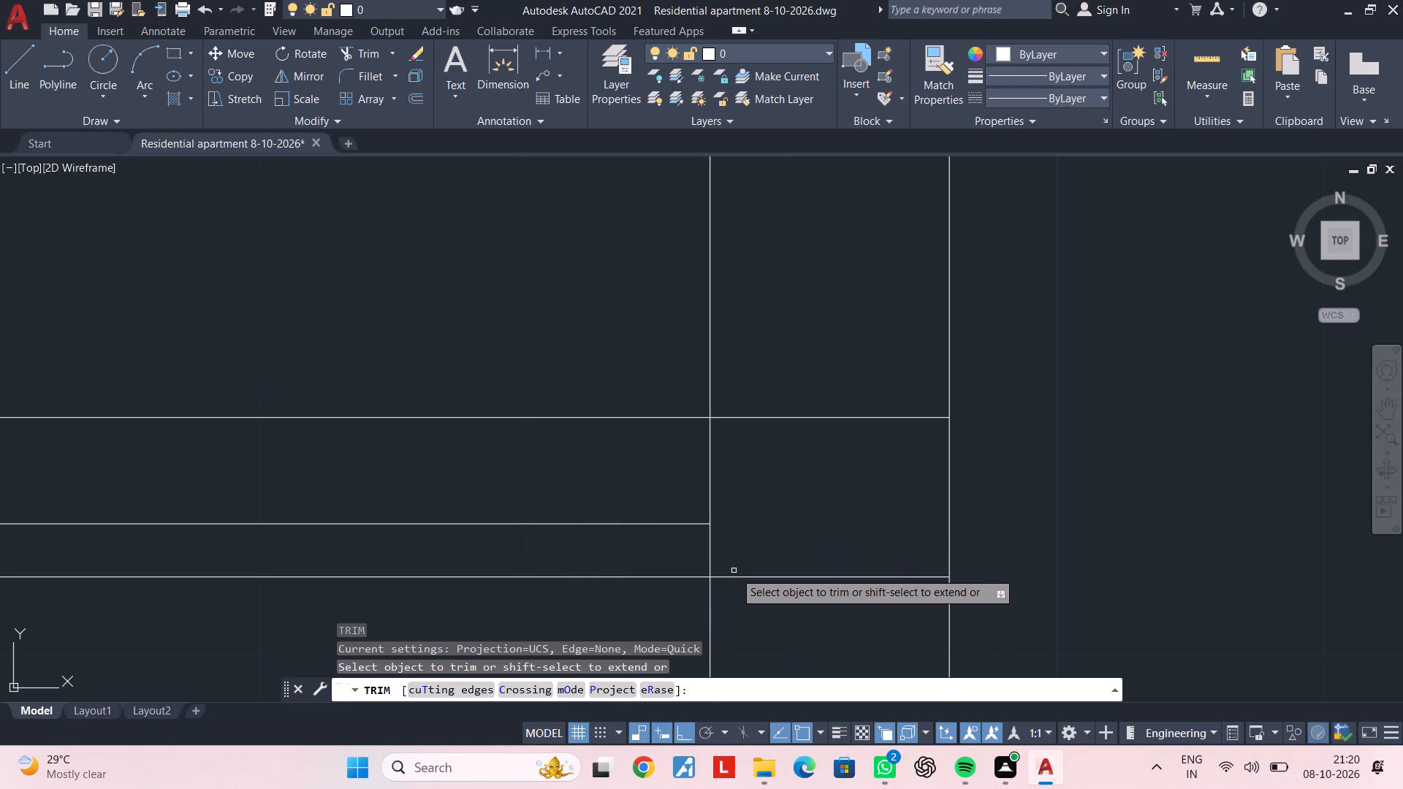
left_click(711, 504)
middle_click_drag(760, 541, 972, 462)
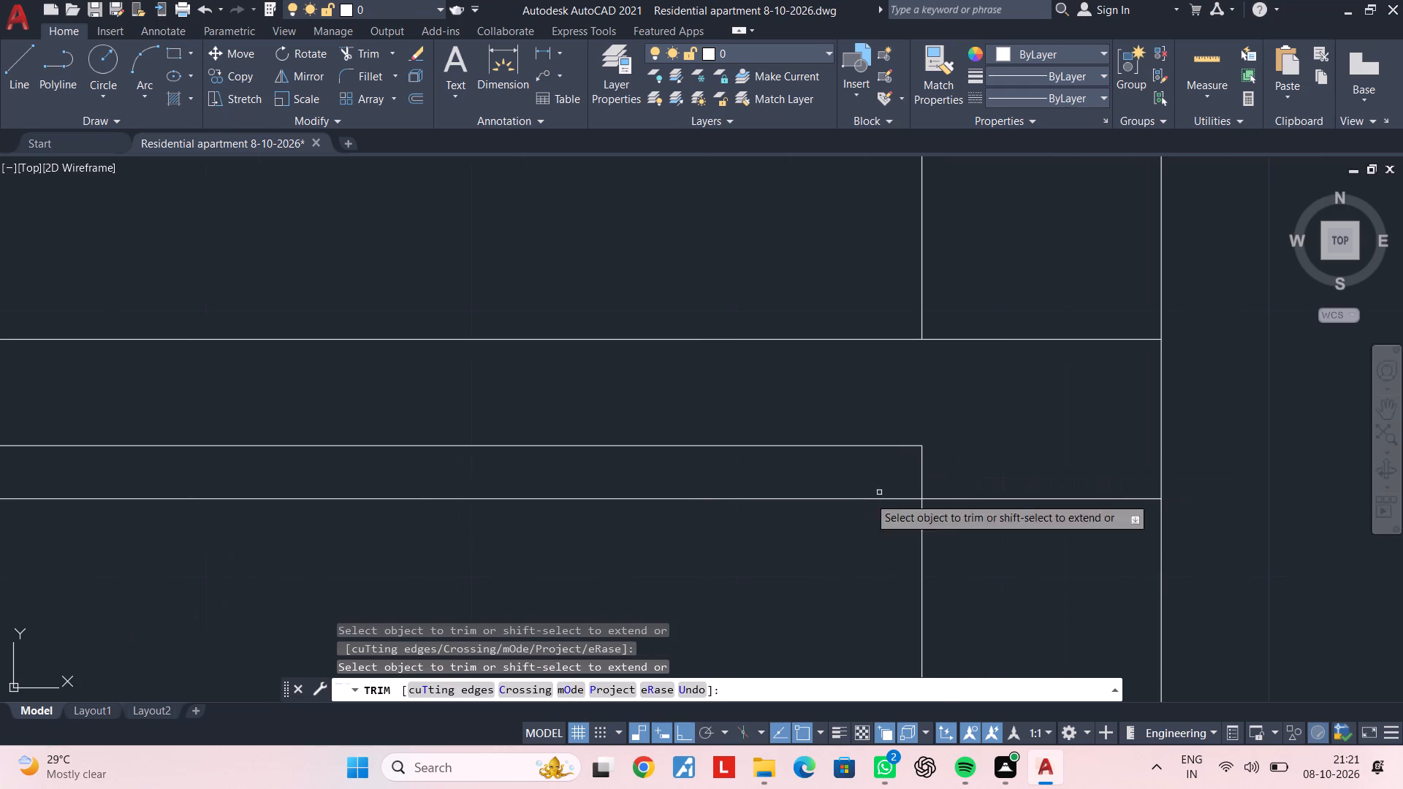
key("Escape")
key("Escape")
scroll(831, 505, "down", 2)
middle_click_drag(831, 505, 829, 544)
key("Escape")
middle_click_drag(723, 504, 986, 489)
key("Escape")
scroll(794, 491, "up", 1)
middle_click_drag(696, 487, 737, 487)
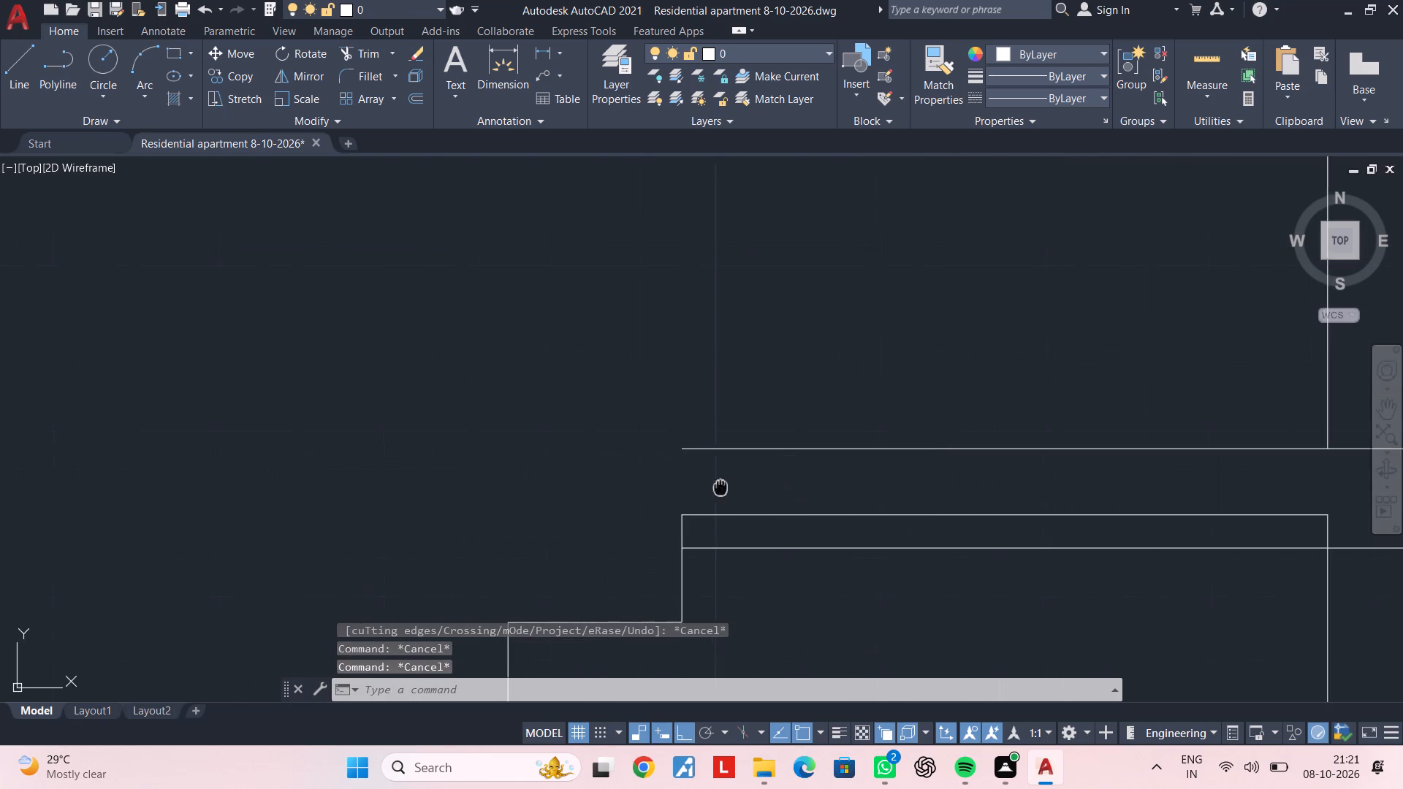
Start the upper flight at the inner end of the 4" offset line with a 6.5" riser upward and a 10.5" tread away from the wall.
middle_click_drag(737, 487, 958, 487)
key("Escape")
key("Escape")
key("Escape")
key("Escape")
key("Escape")
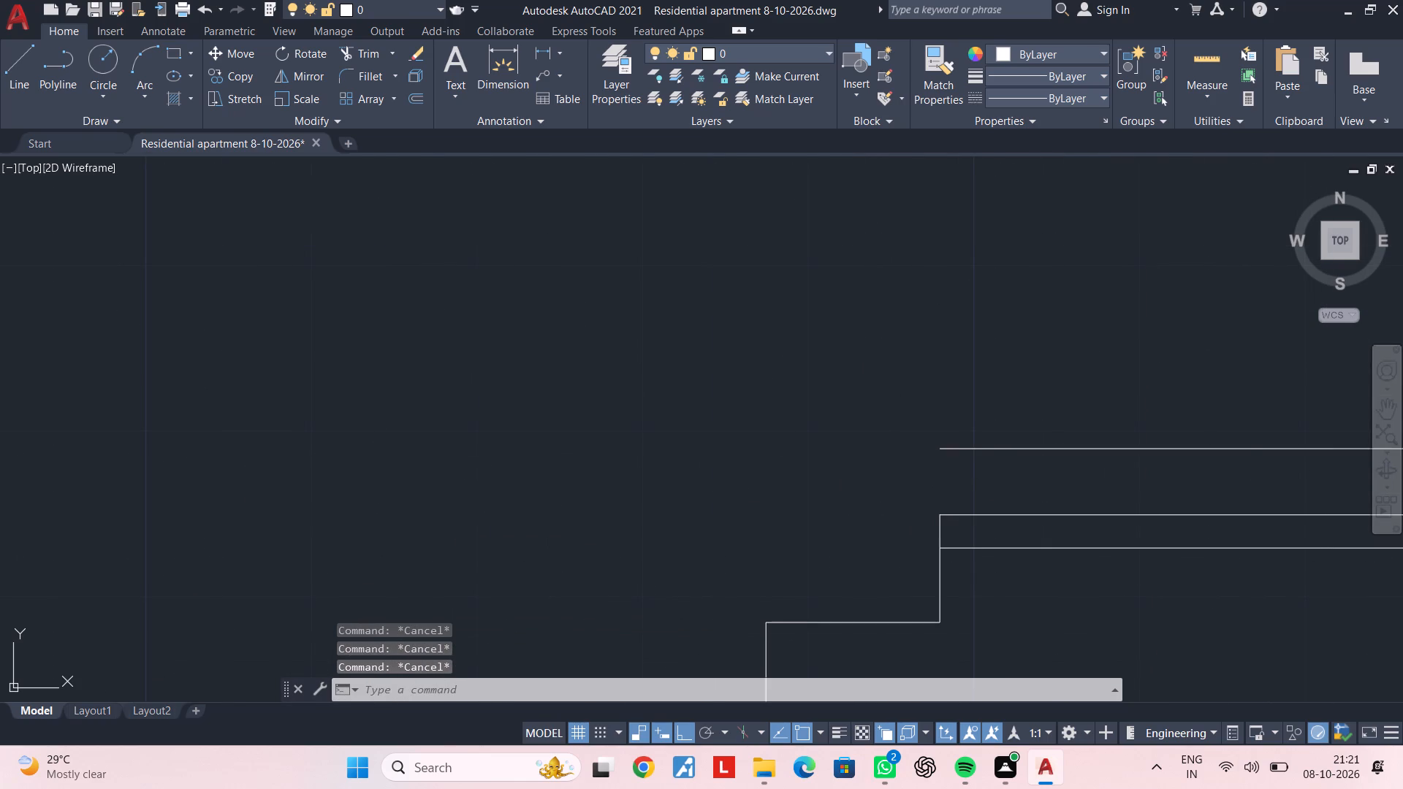
key("Escape")
key("Escape")
key("Escape")
key("Escape")
key("Escape")
key("Escape")
type("L")
key("space")
scroll(978, 463, "up", 1)
left_click(919, 443)
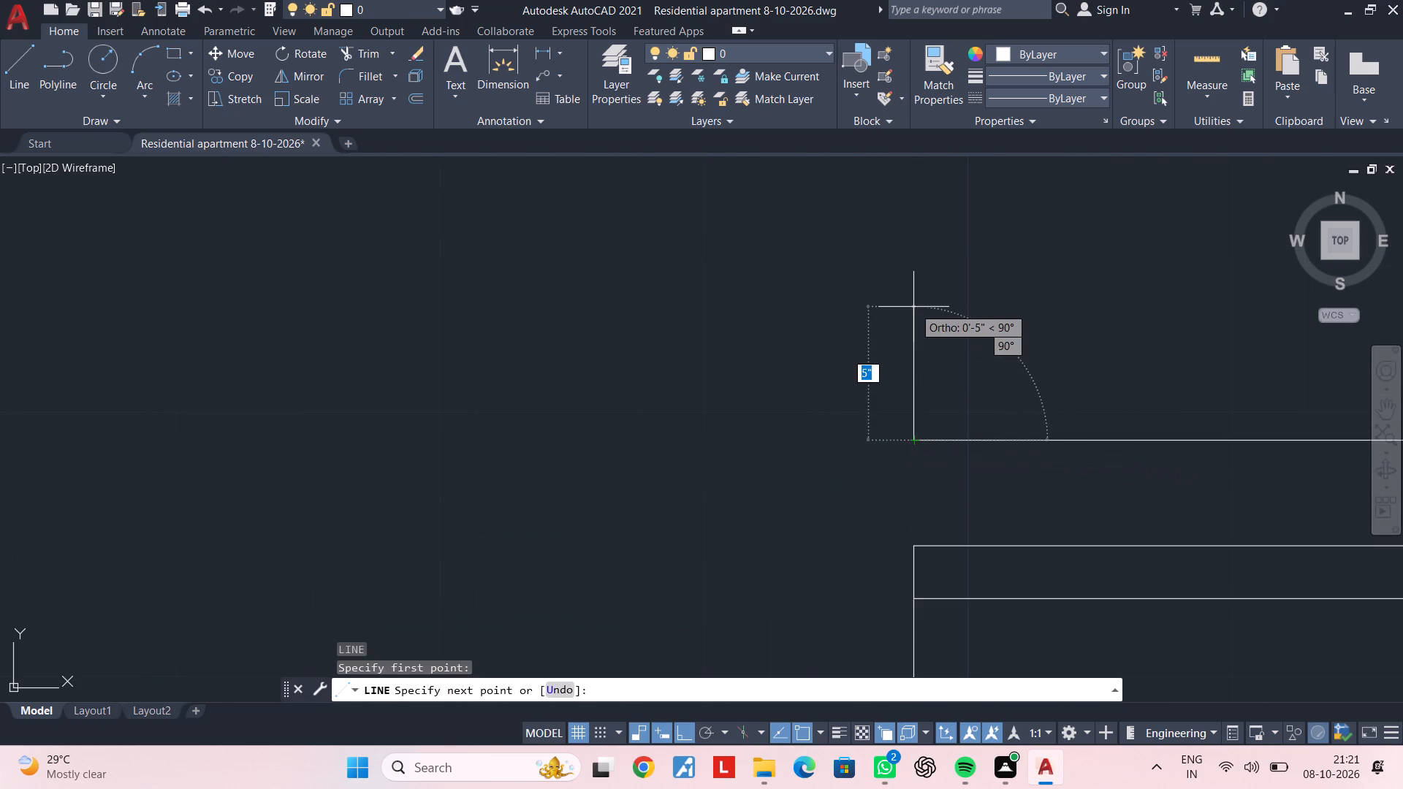
middle_click_drag(913, 307, 903, 439)
type("6.5\"")
key("Return")
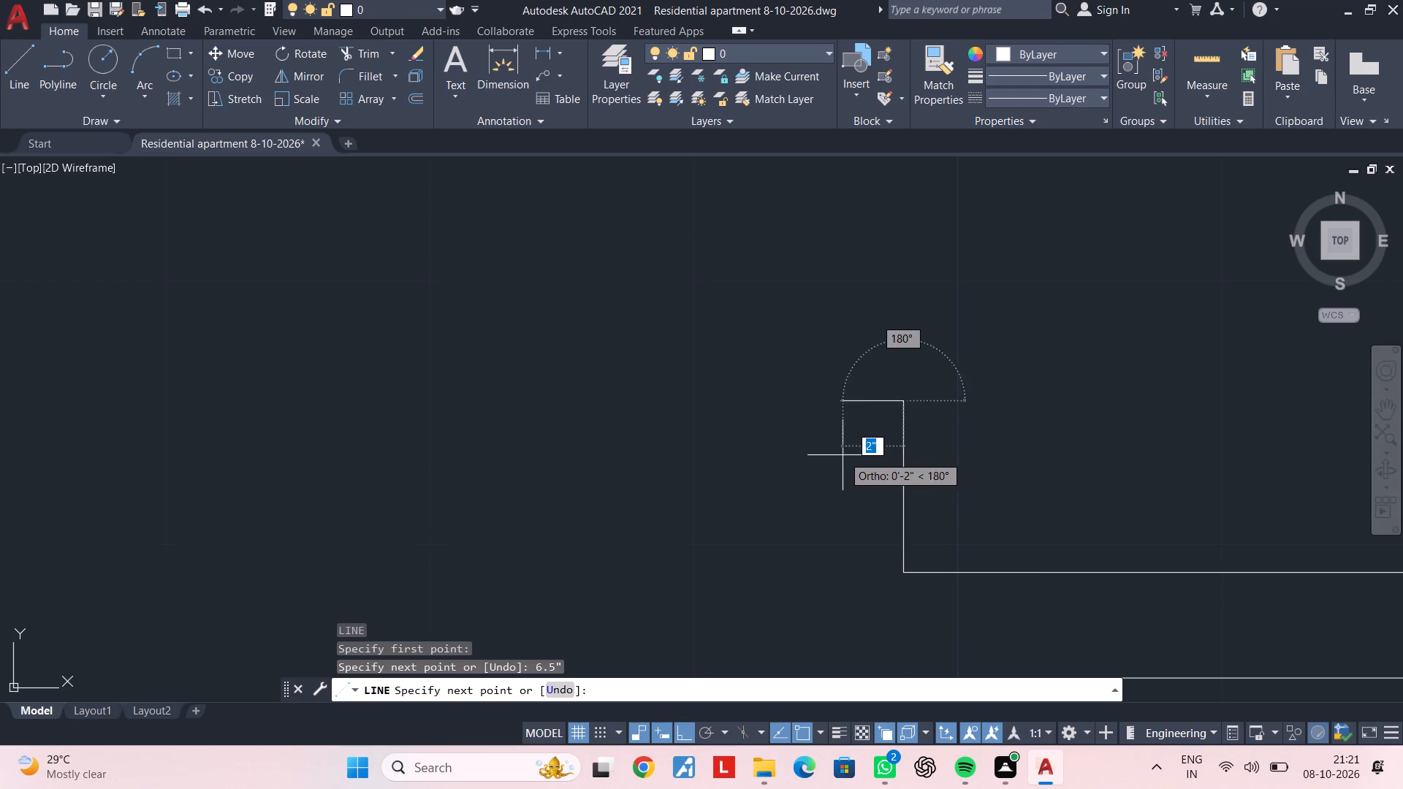
type("10.5\"")
key("Return")
Continue the upper flight with its second and third steps, each a 6.5" riser and a 10.5" tread.
scroll(802, 419, "down", 2)
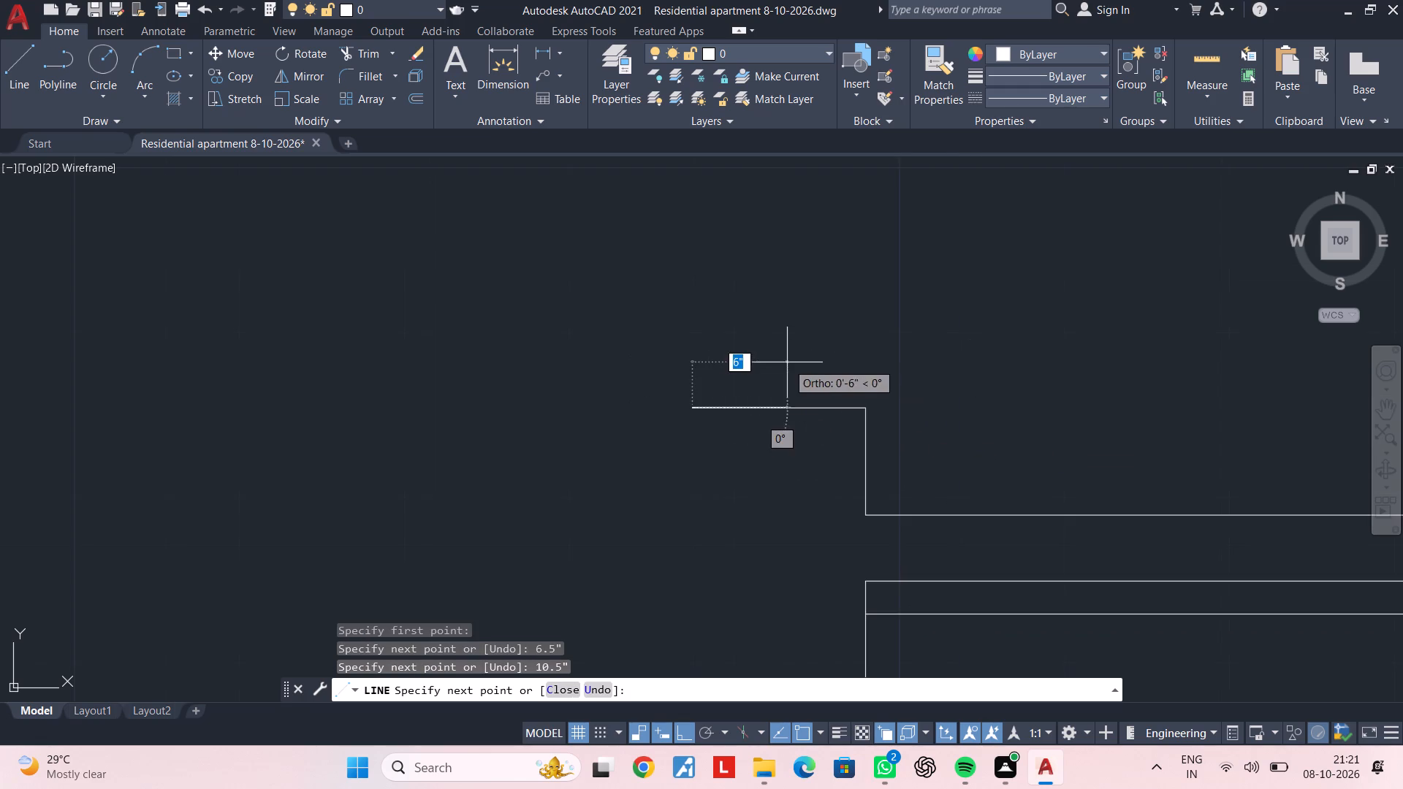
scroll(762, 367, "down", 2)
middle_click_drag(761, 371, 779, 522)
type("6.5\"")
key("Return")
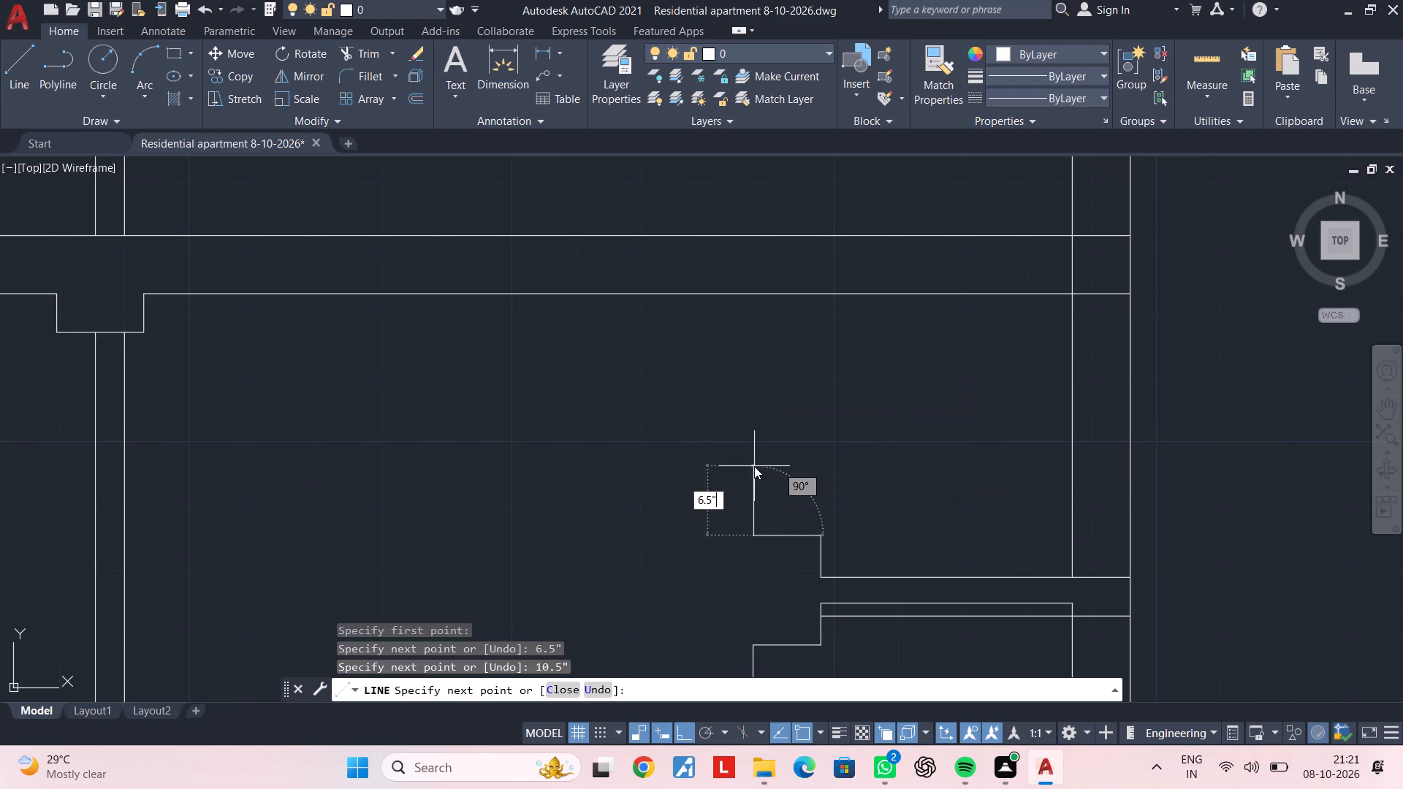
type("10.5\"")
key("Return")
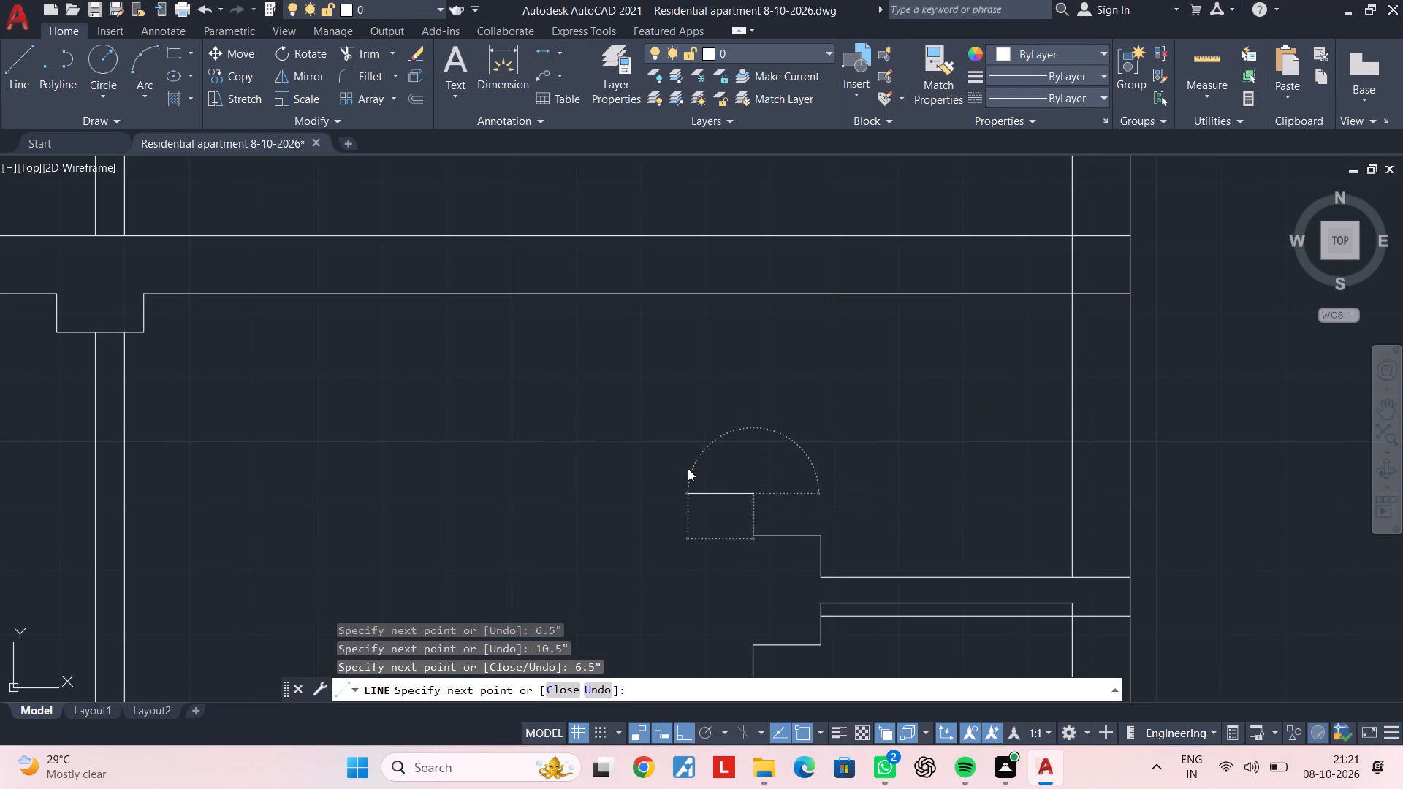
type("6.5\"")
key("Return")
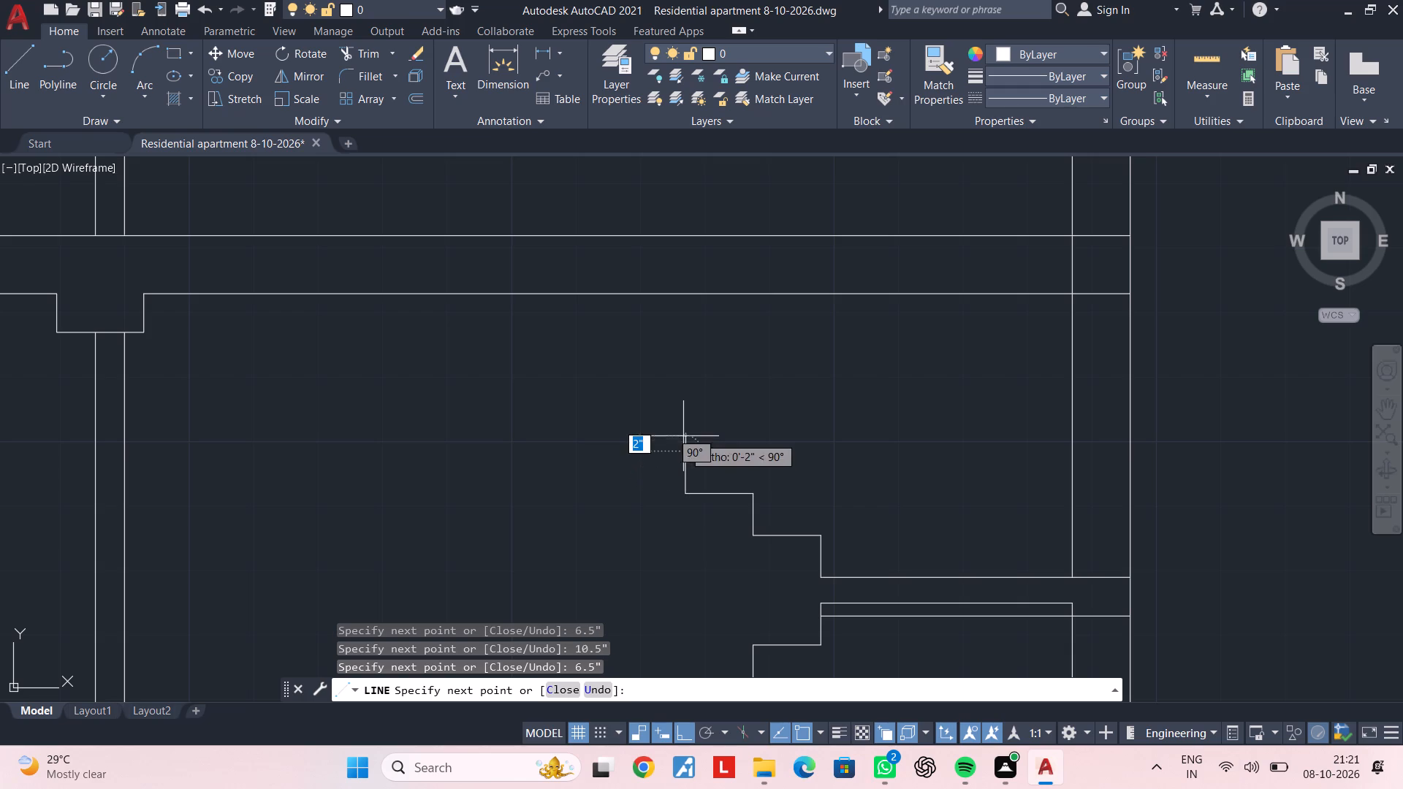
scroll(615, 462, "up", 1)
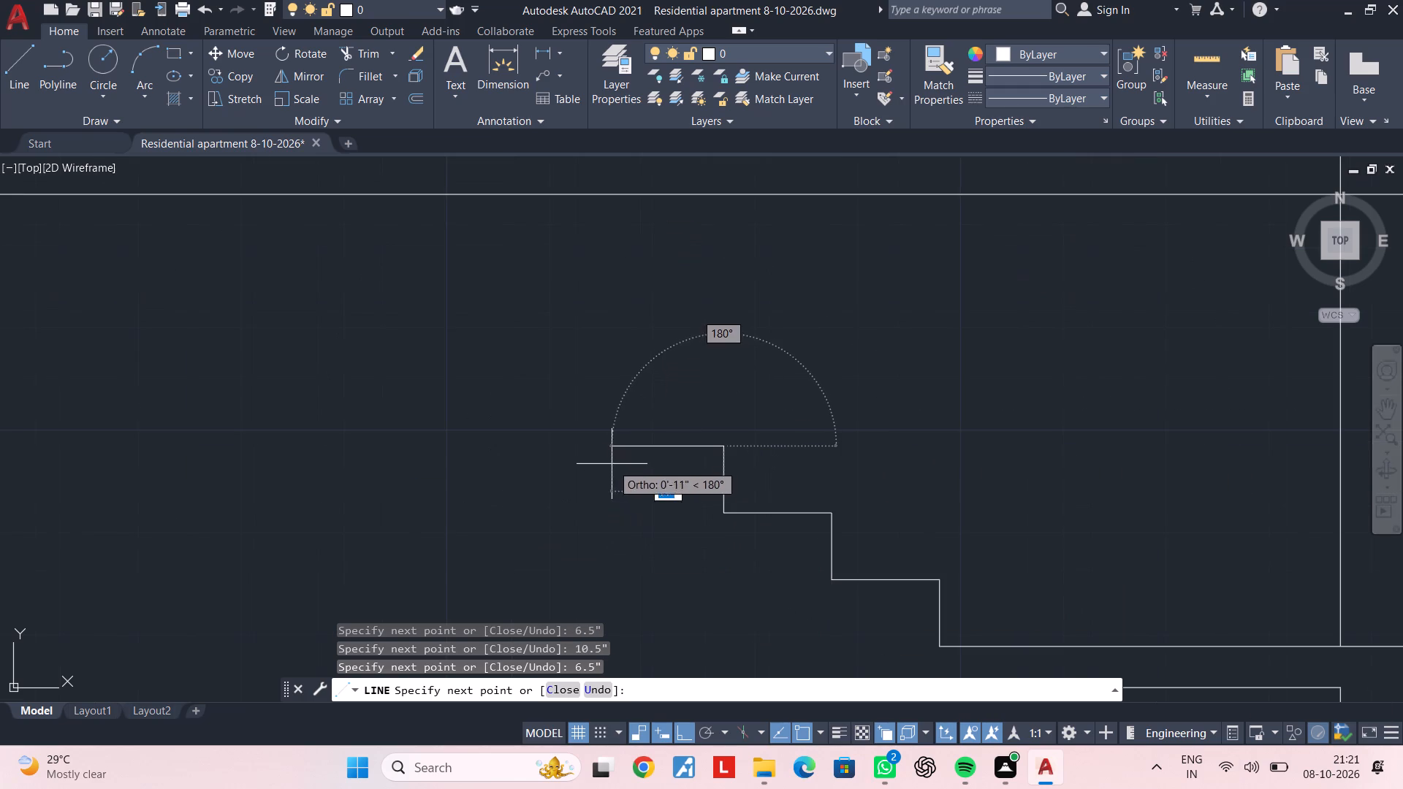
middle_click_drag(605, 460, 541, 460)
type("10.5\"")
key("Return")
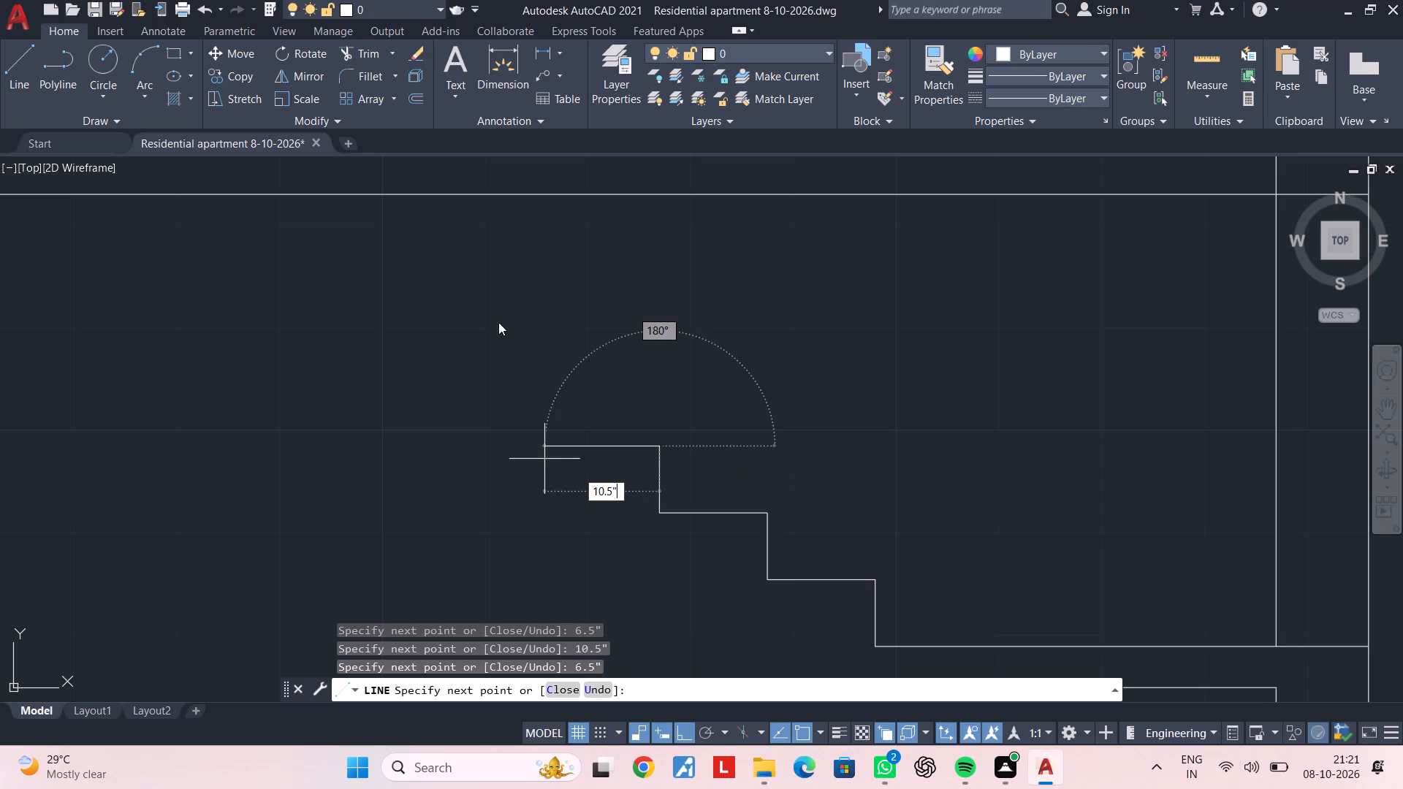
Add the fourth and fifth steps to the upper flight, each with a 6.5" riser and a 10.5" tread.
type("6.5\"")
key("Return")
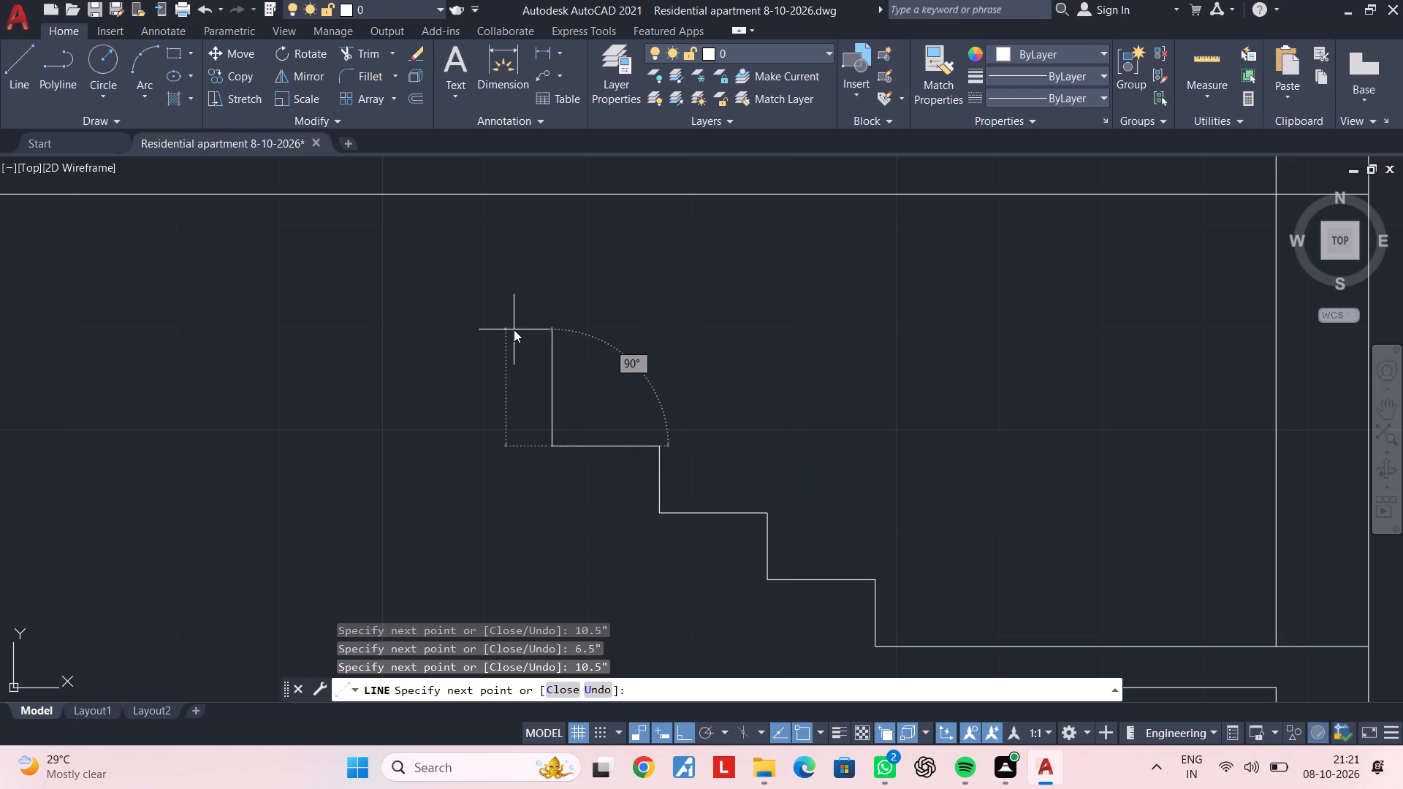
middle_click_drag(490, 319, 654, 382)
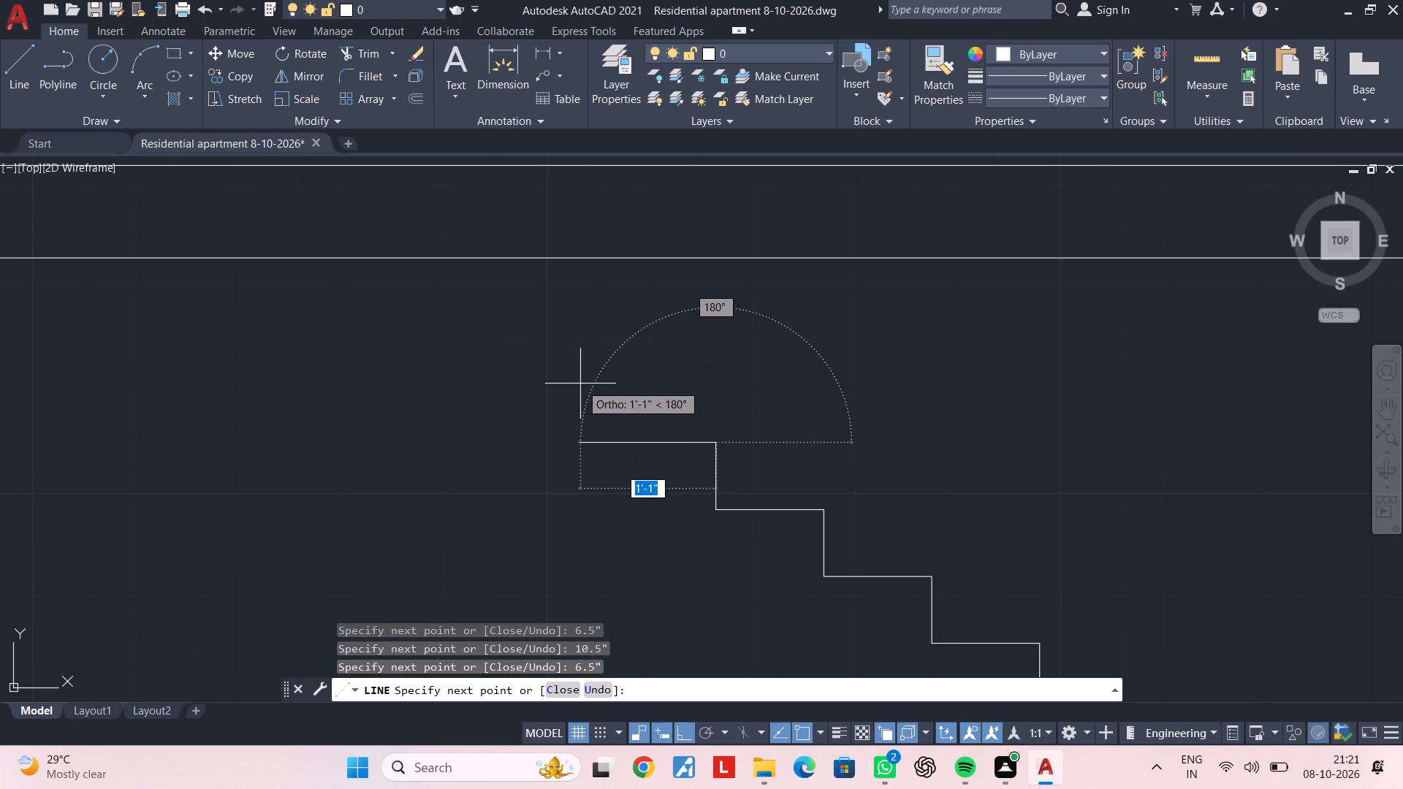
type("10.5\"")
key("Return")
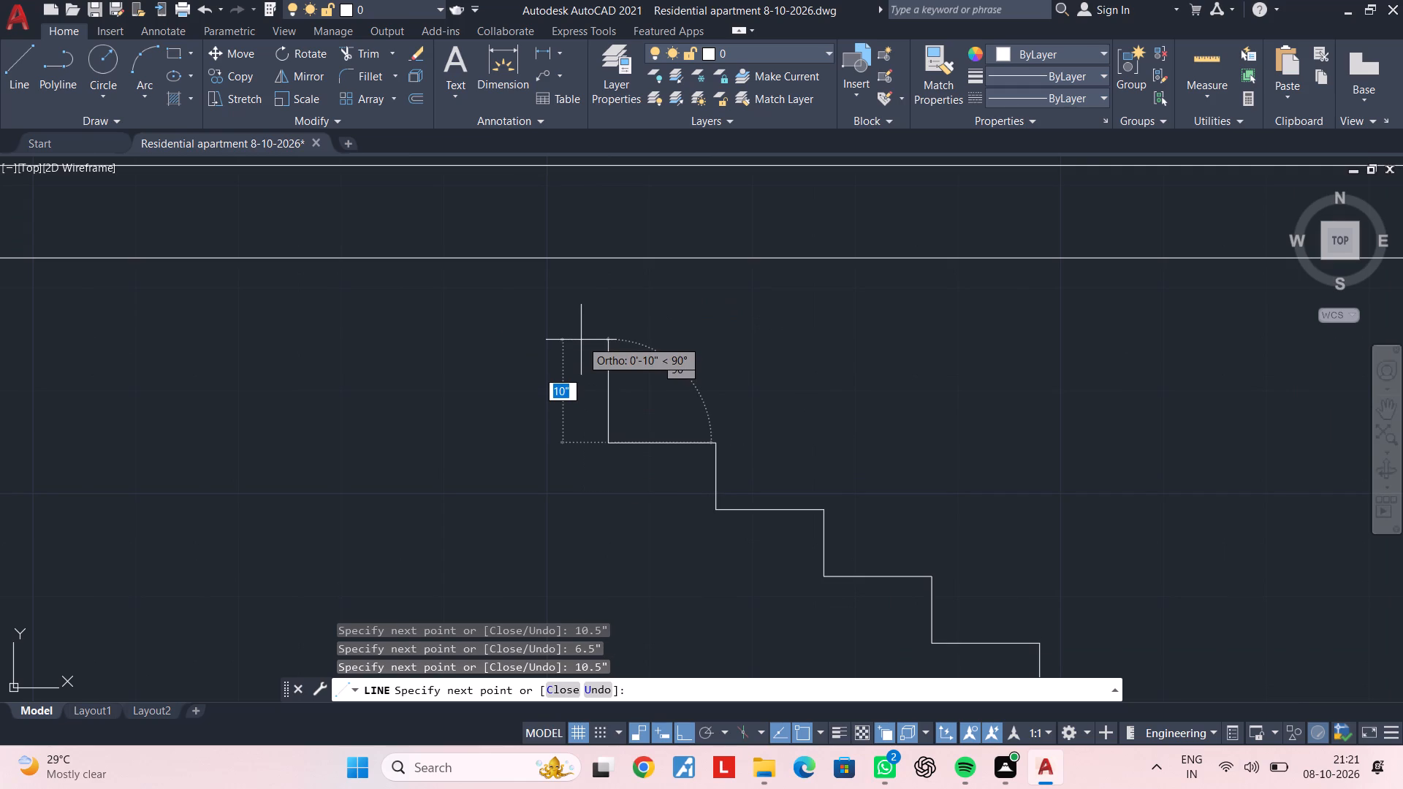
type("6.5\"")
key("Return")
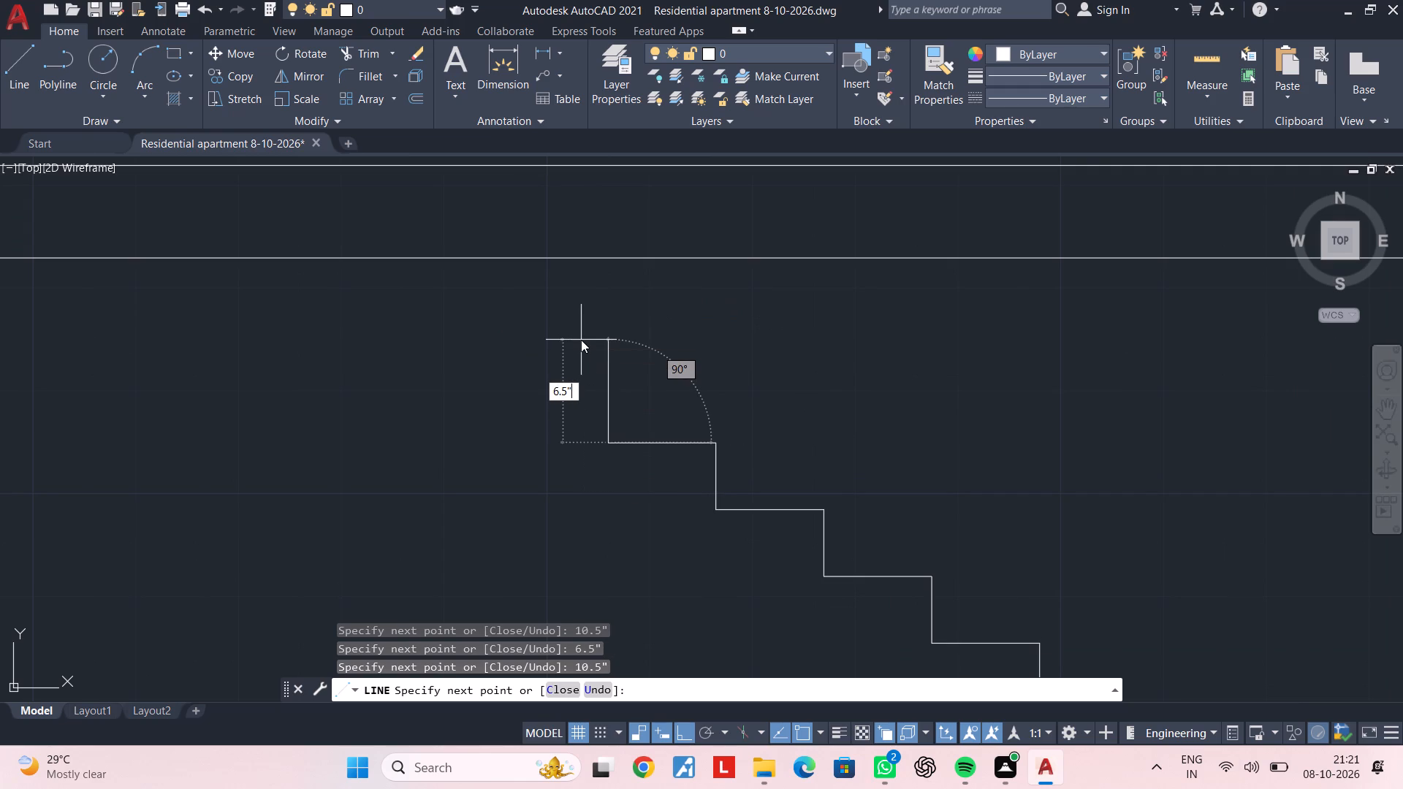
middle_click_drag(515, 335, 645, 367)
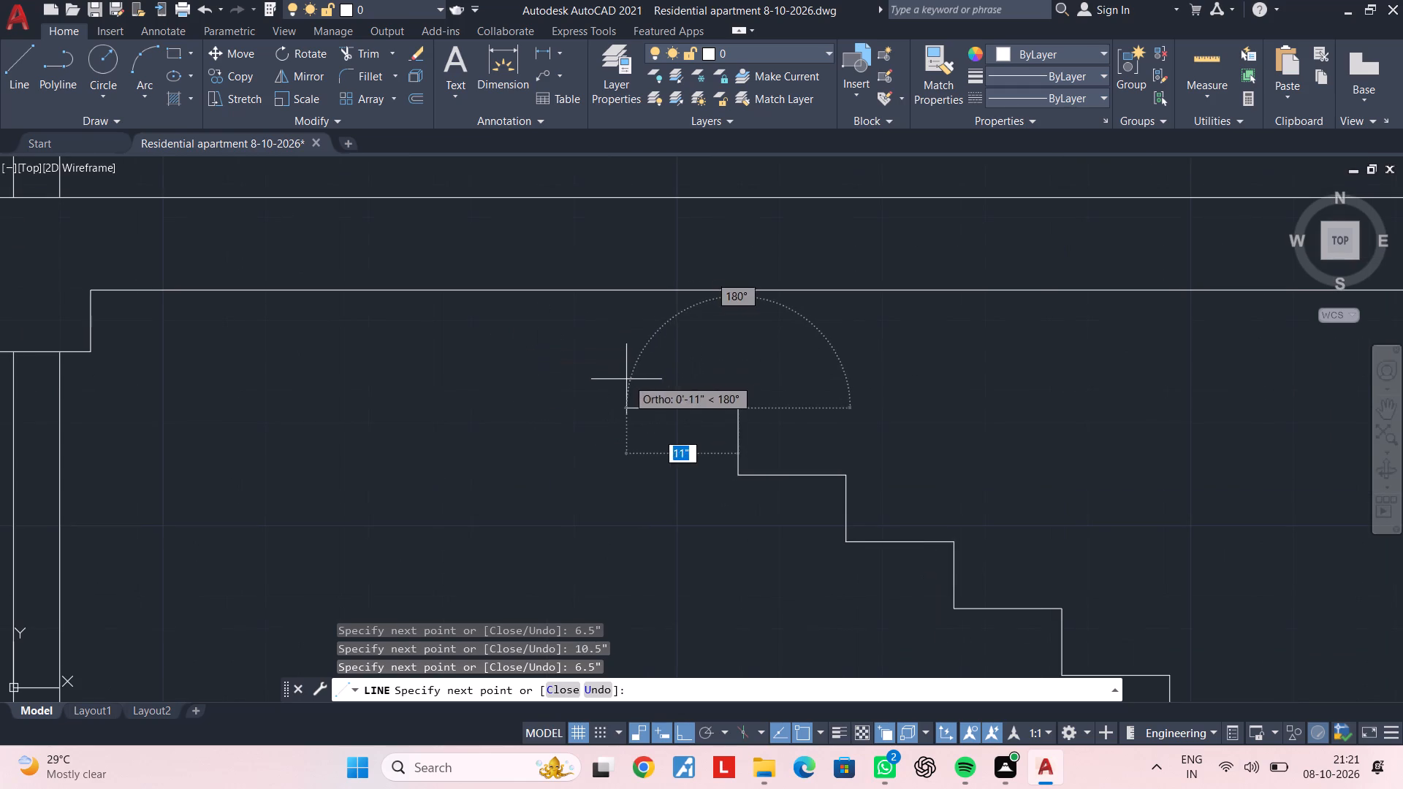
scroll(617, 382, "down", 1)
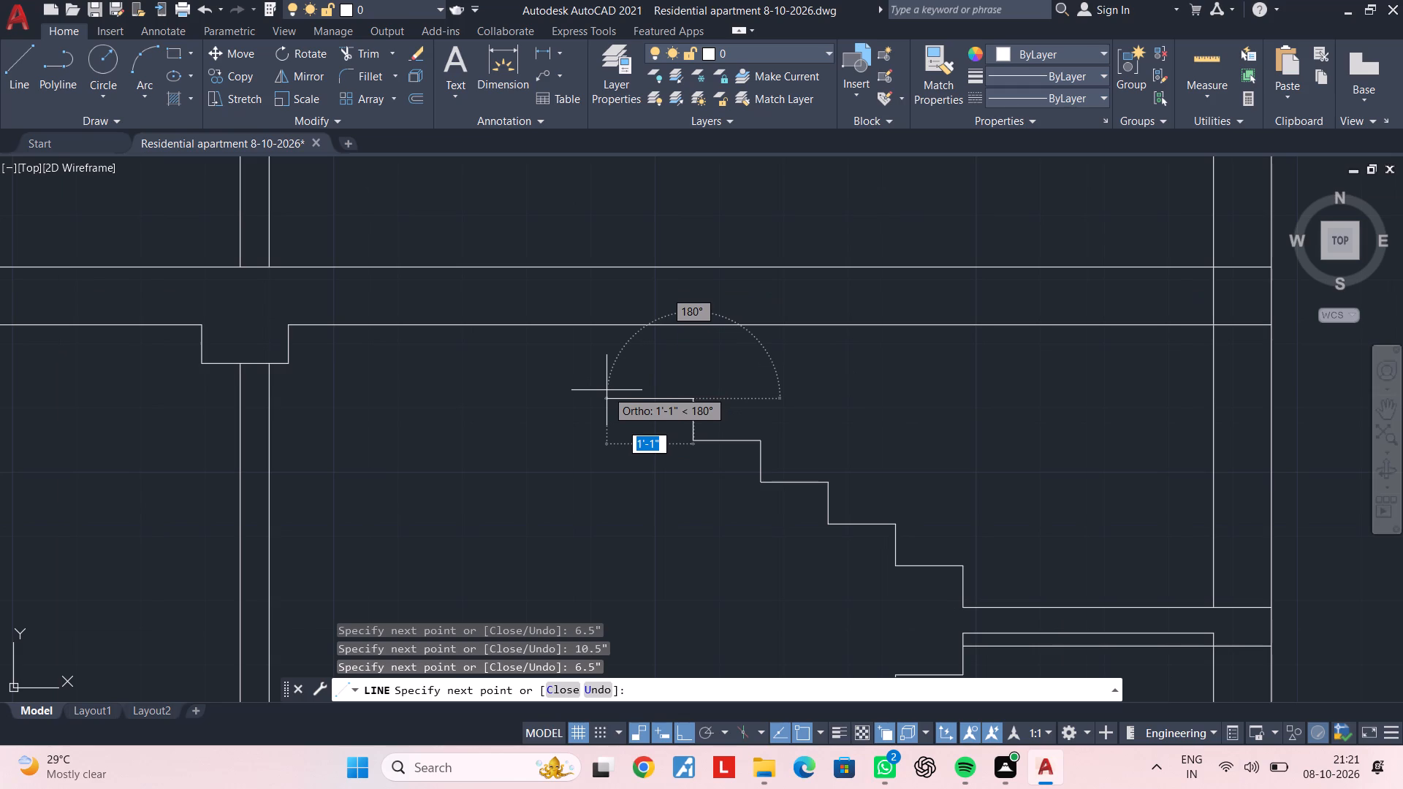
scroll(607, 390, "down", 1)
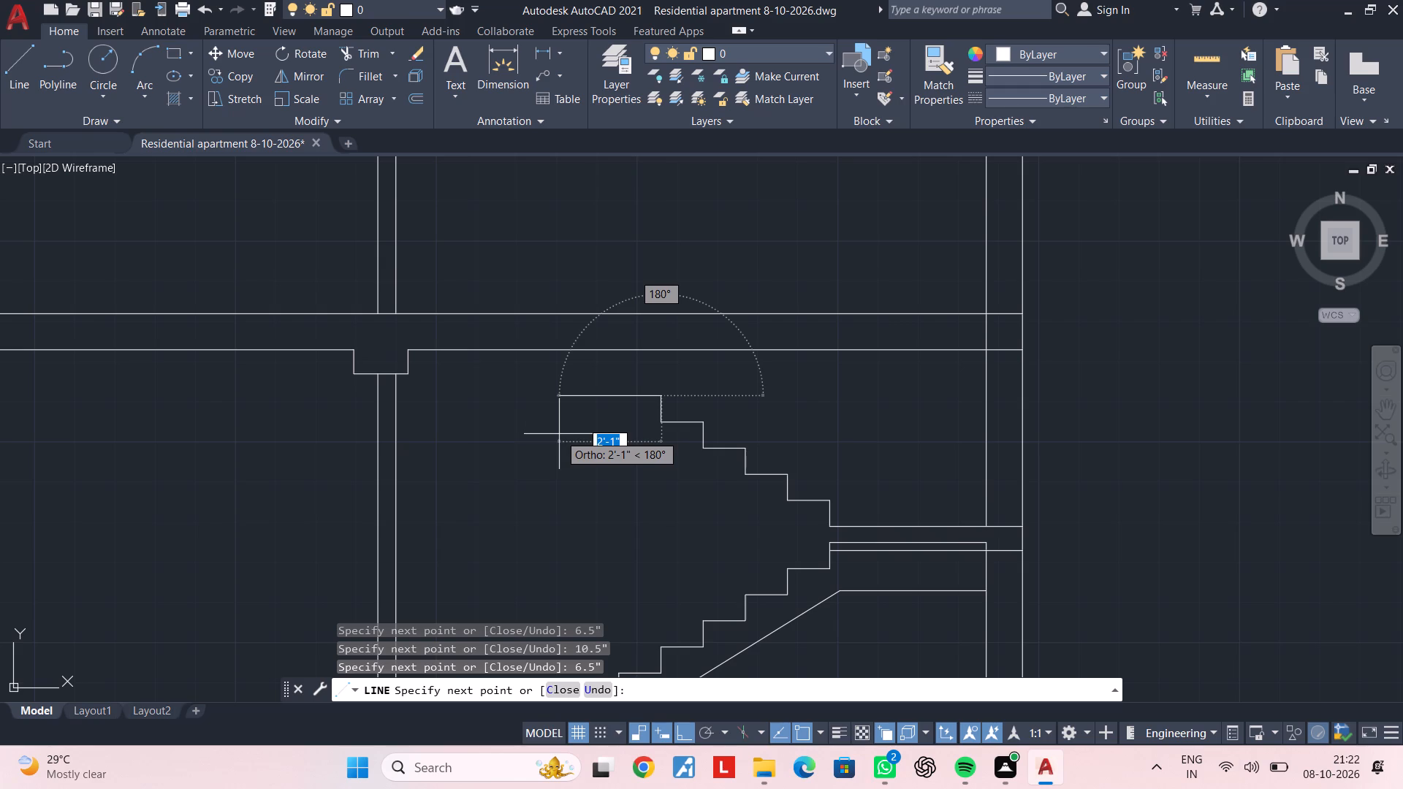
scroll(618, 394, "up", 1)
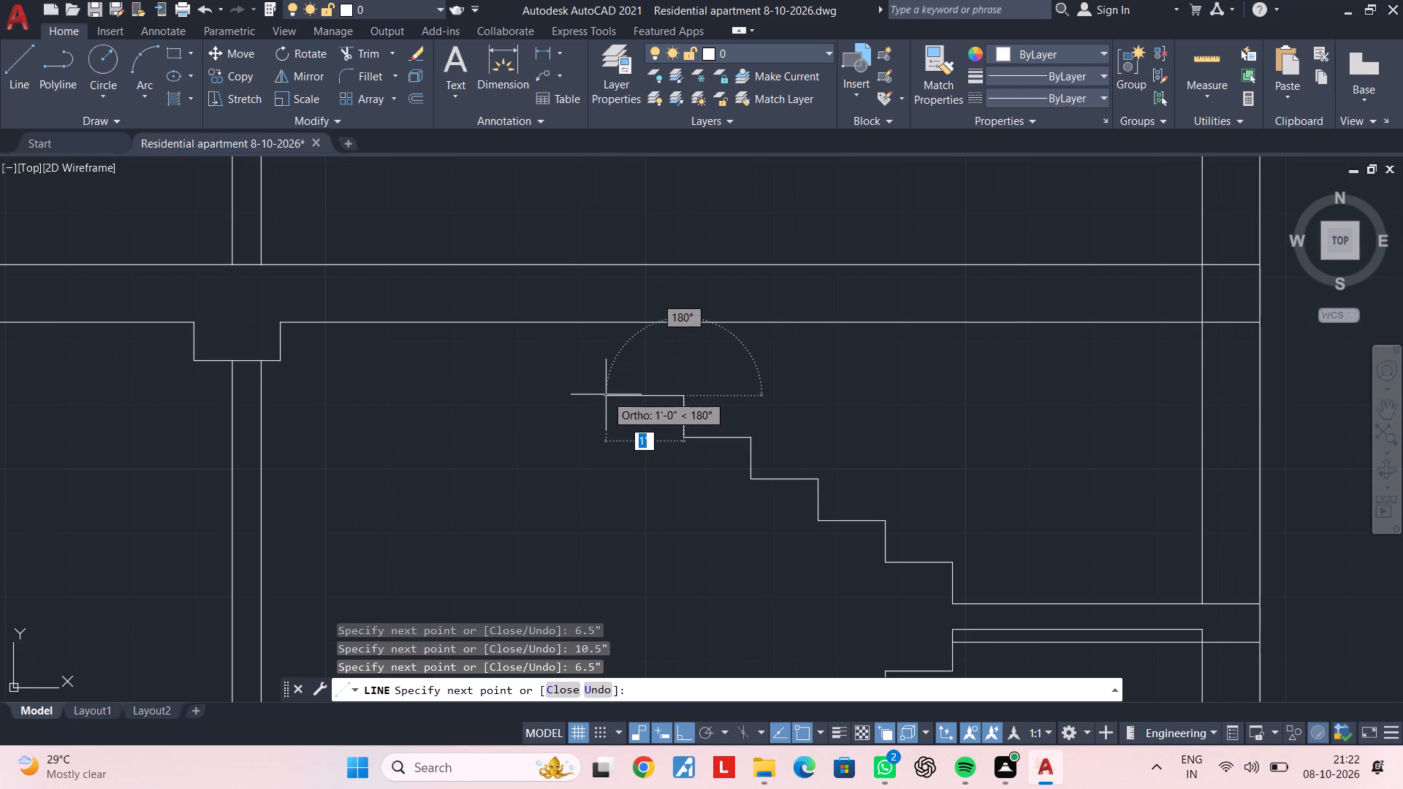
type("10")
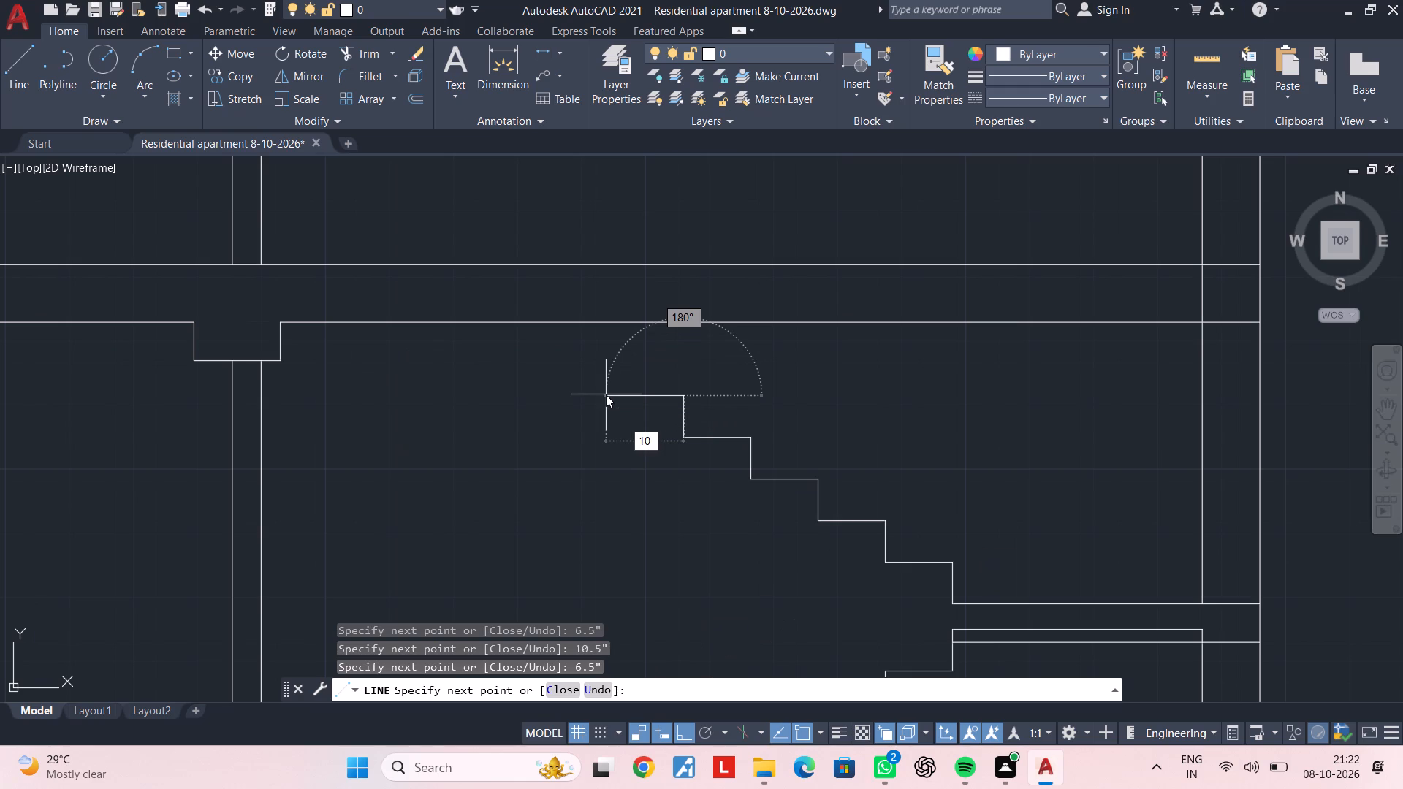
type(".5\"")
key("Return")
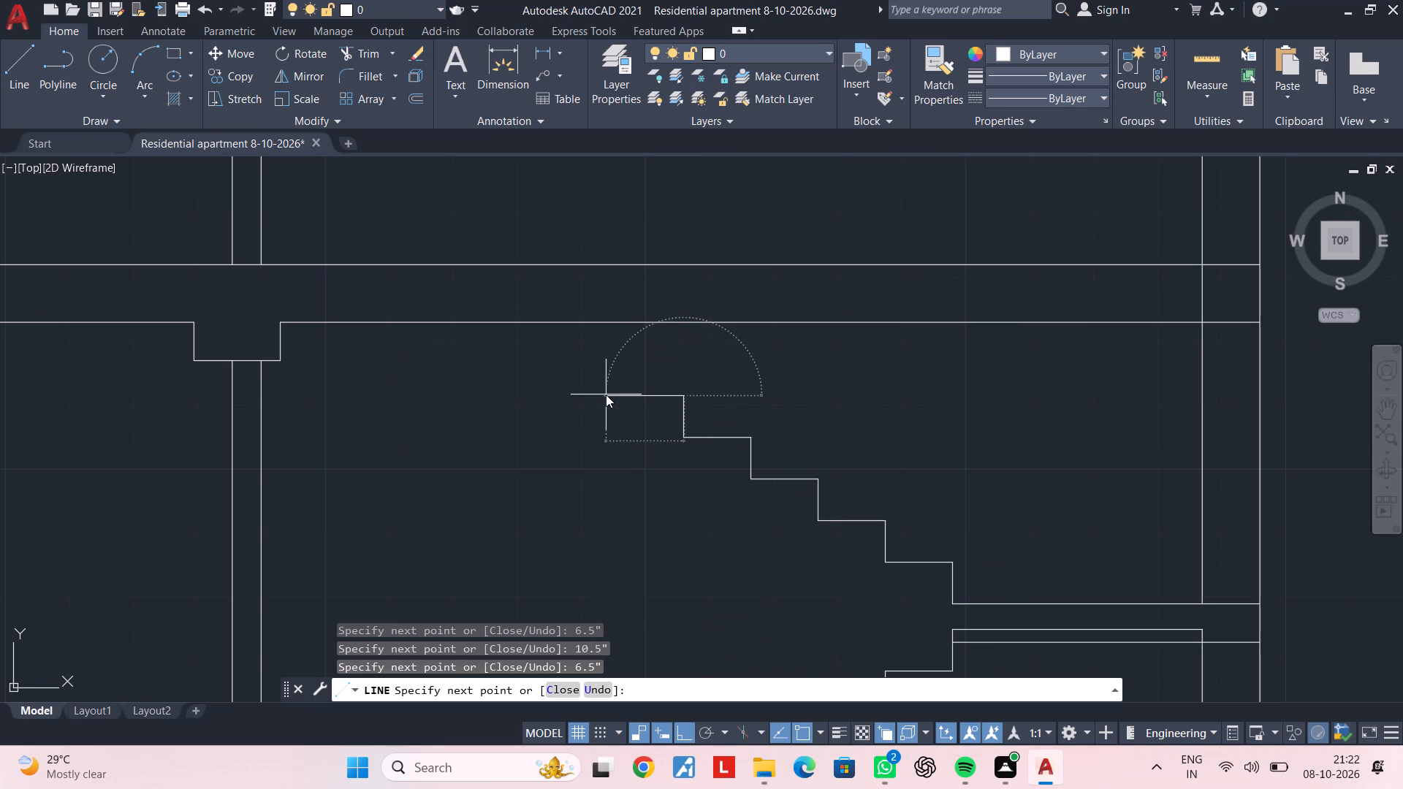
Add the sixth step to the upper flight with a 6.5" riser and a 10.5" tread.
type("6.5\"")
key("Return")
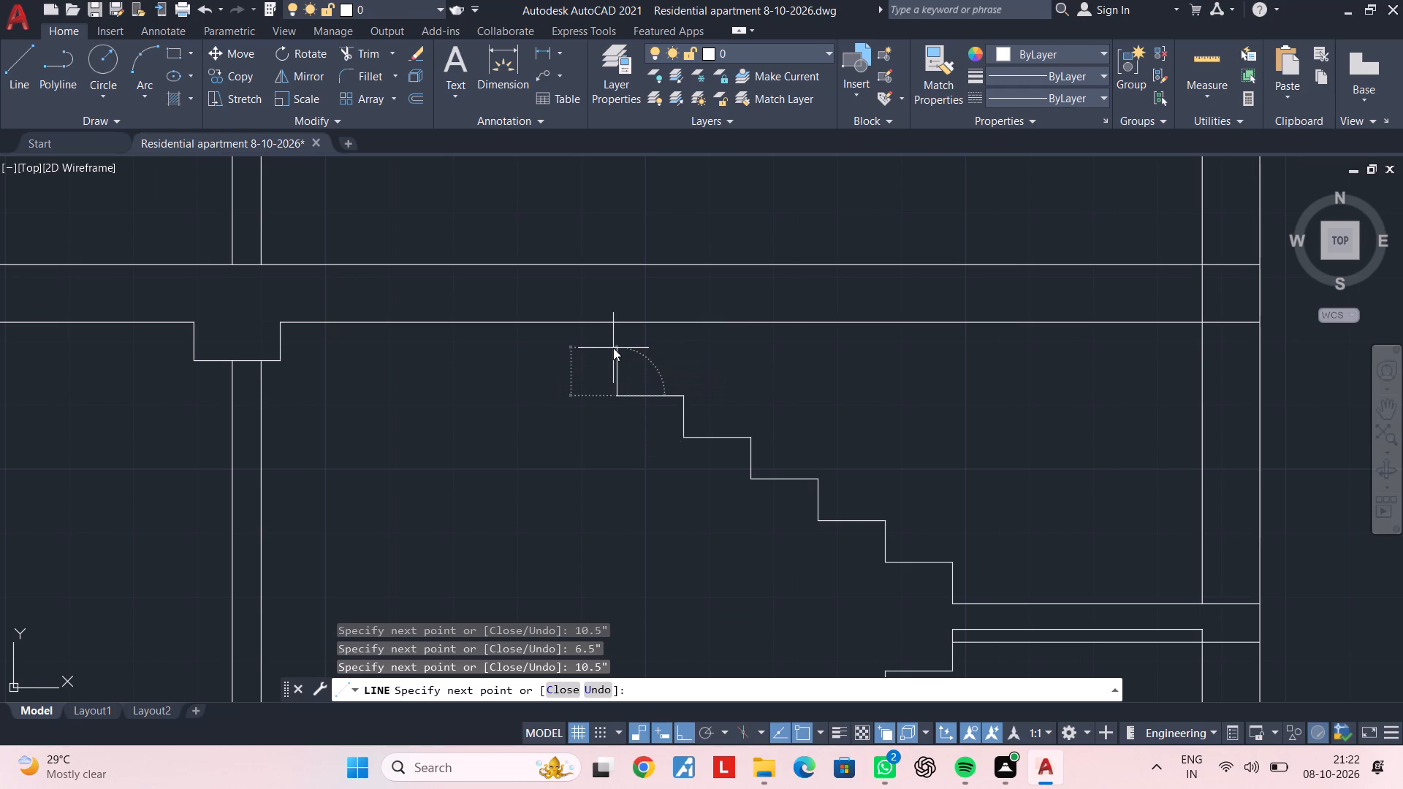
scroll(557, 346, "up", 3)
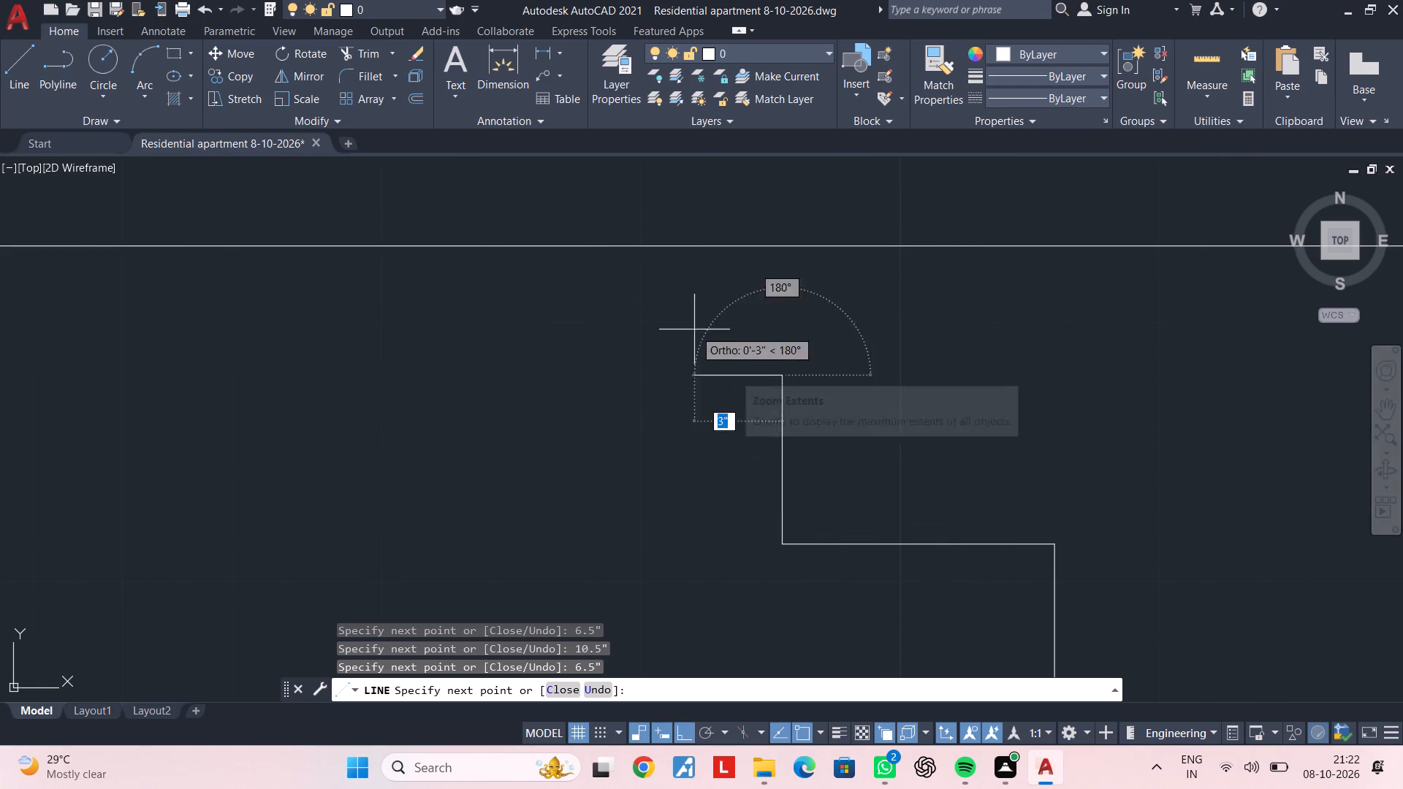
type("10.5\"")
key("Return")
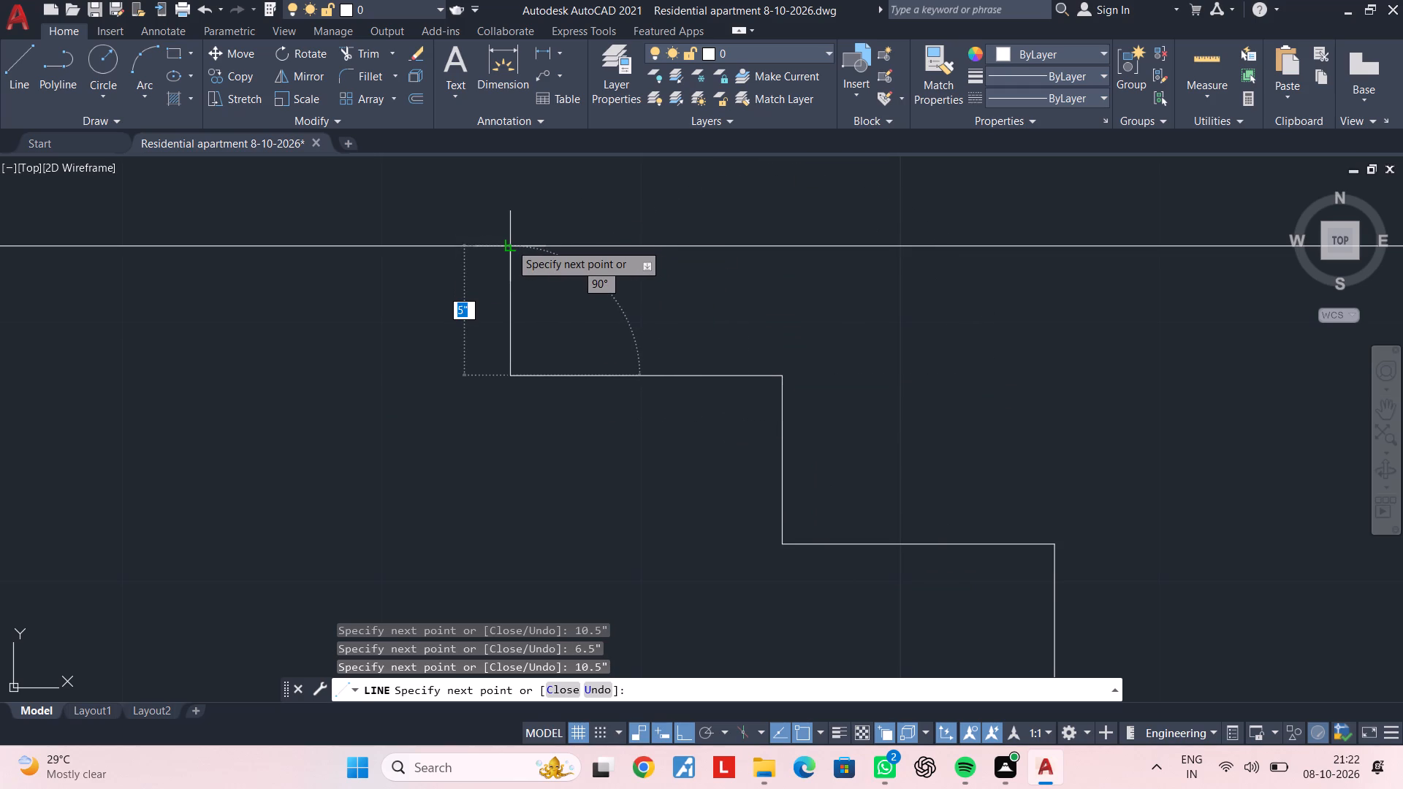
Examine how the end of the sixth tread relates to the floor slab above and to the lower flight.
scroll(509, 243, "up", 1)
scroll(509, 243, "down", 2)
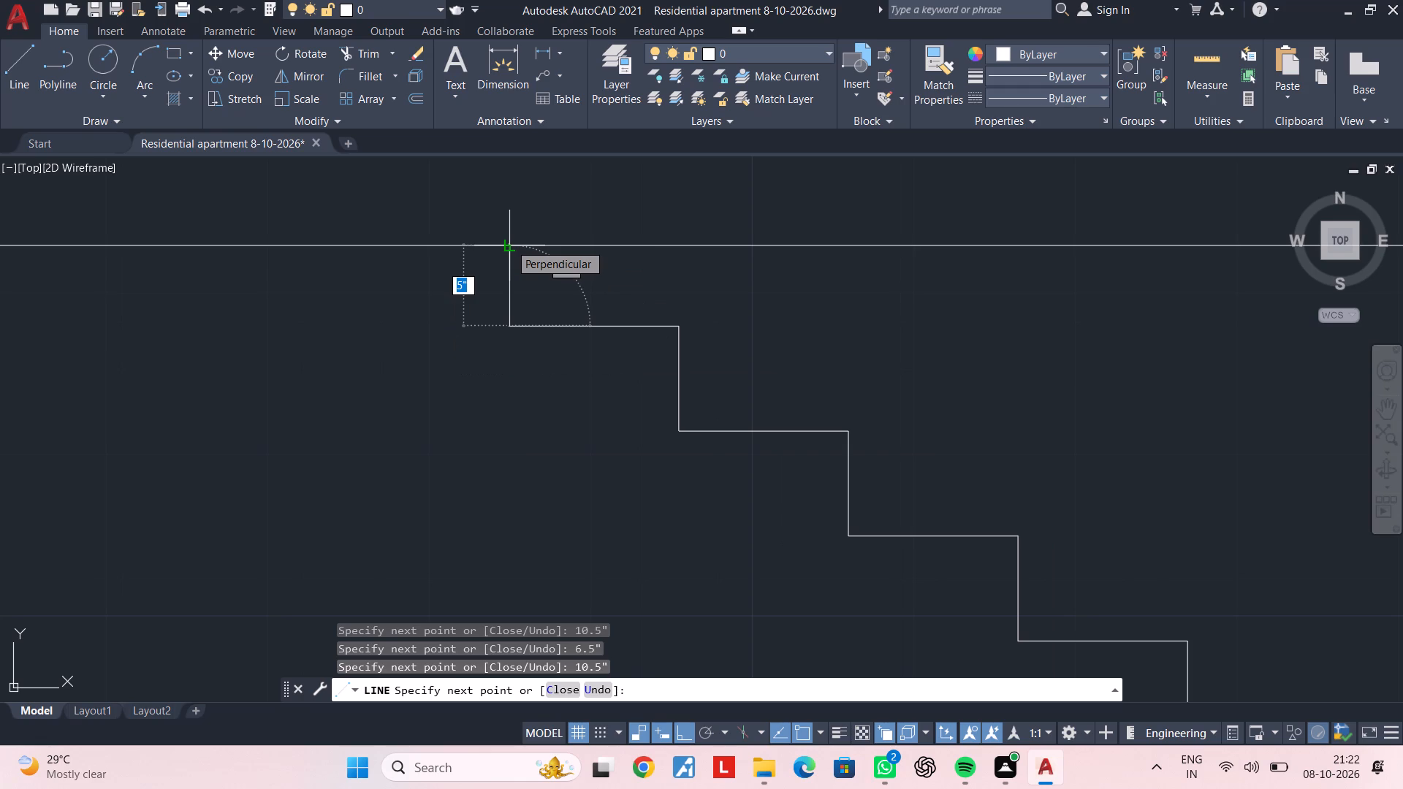
scroll(509, 243, "down", 2)
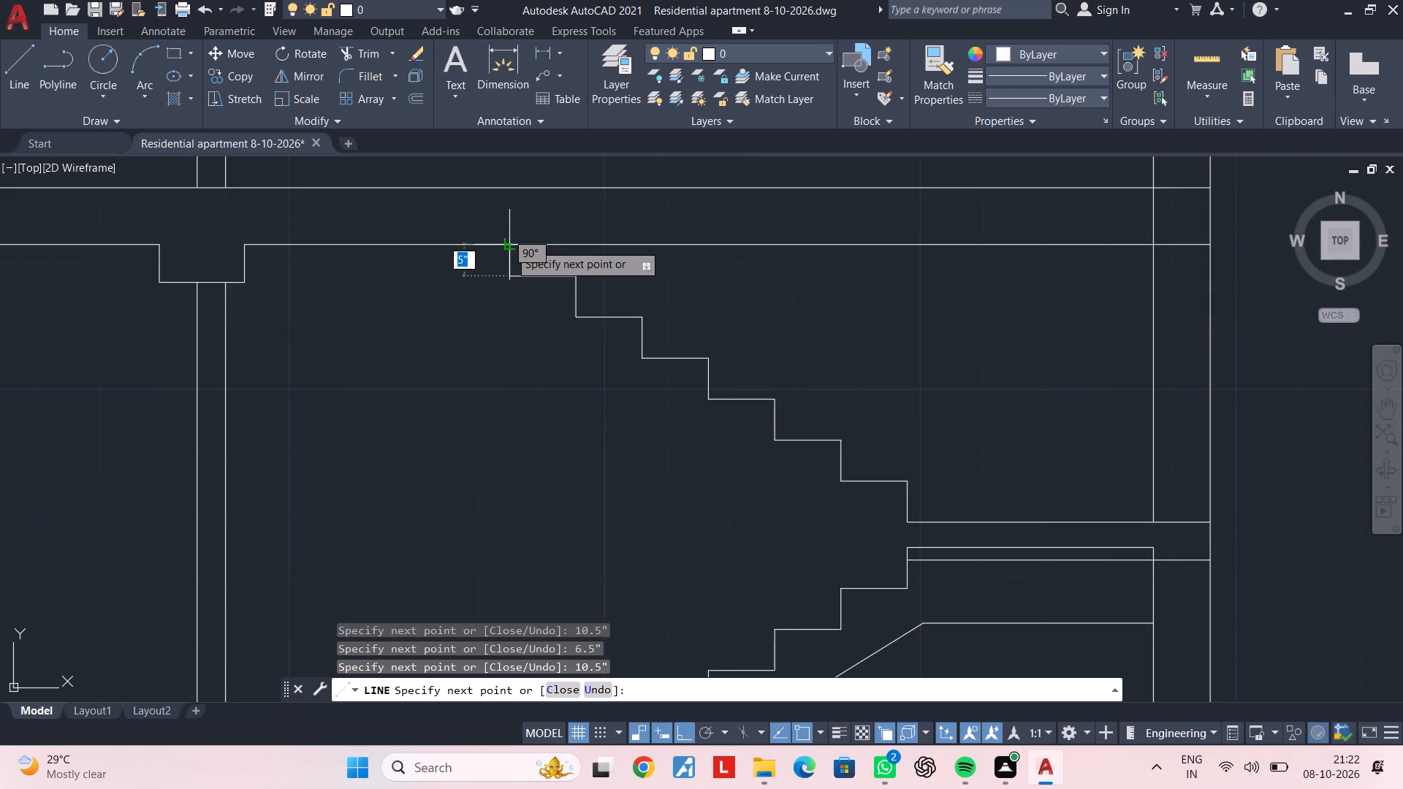
middle_click_drag(509, 243, 514, 324)
scroll(520, 292, "up", 2)
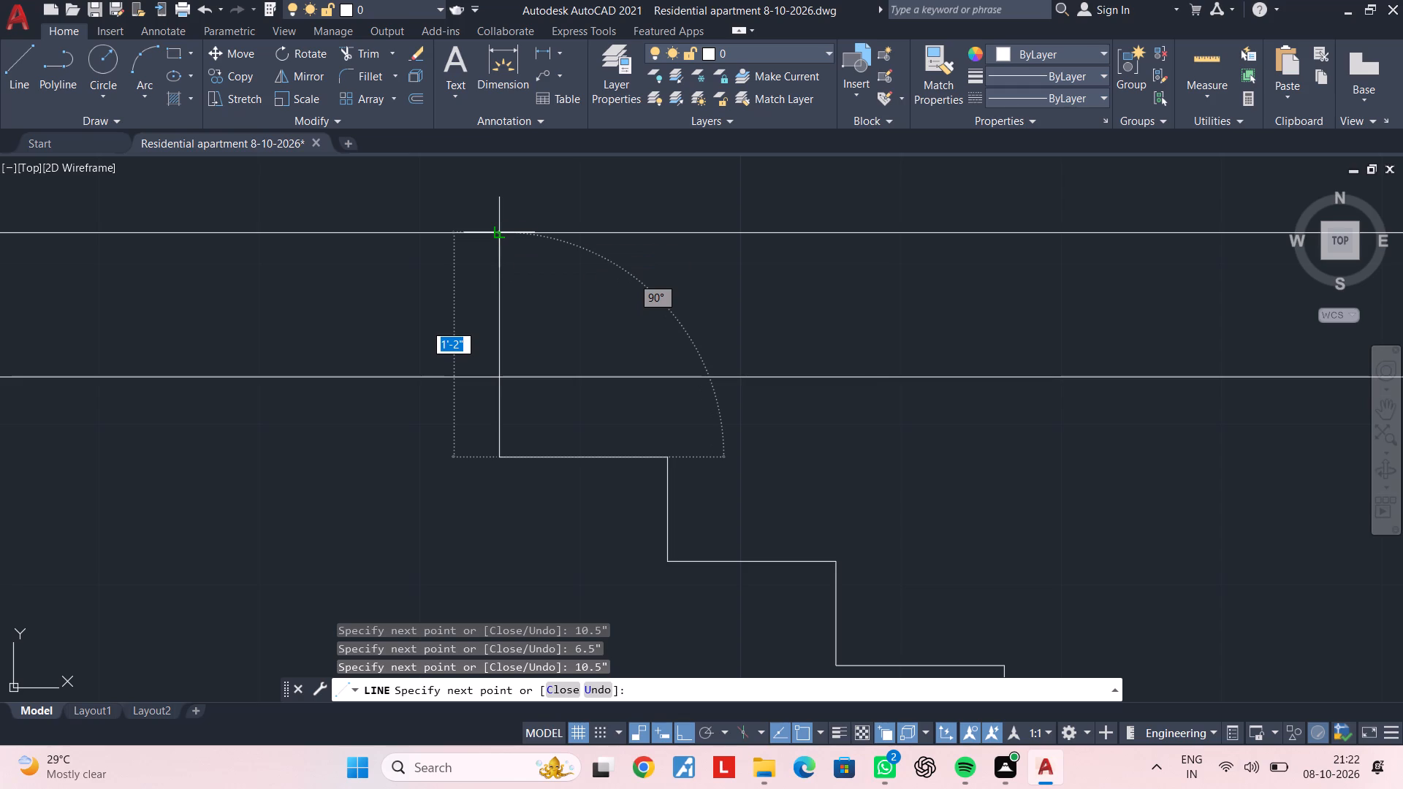
scroll(573, 250, "down", 5)
scroll(601, 357, "up", 3)
scroll(584, 326, "down", 2)
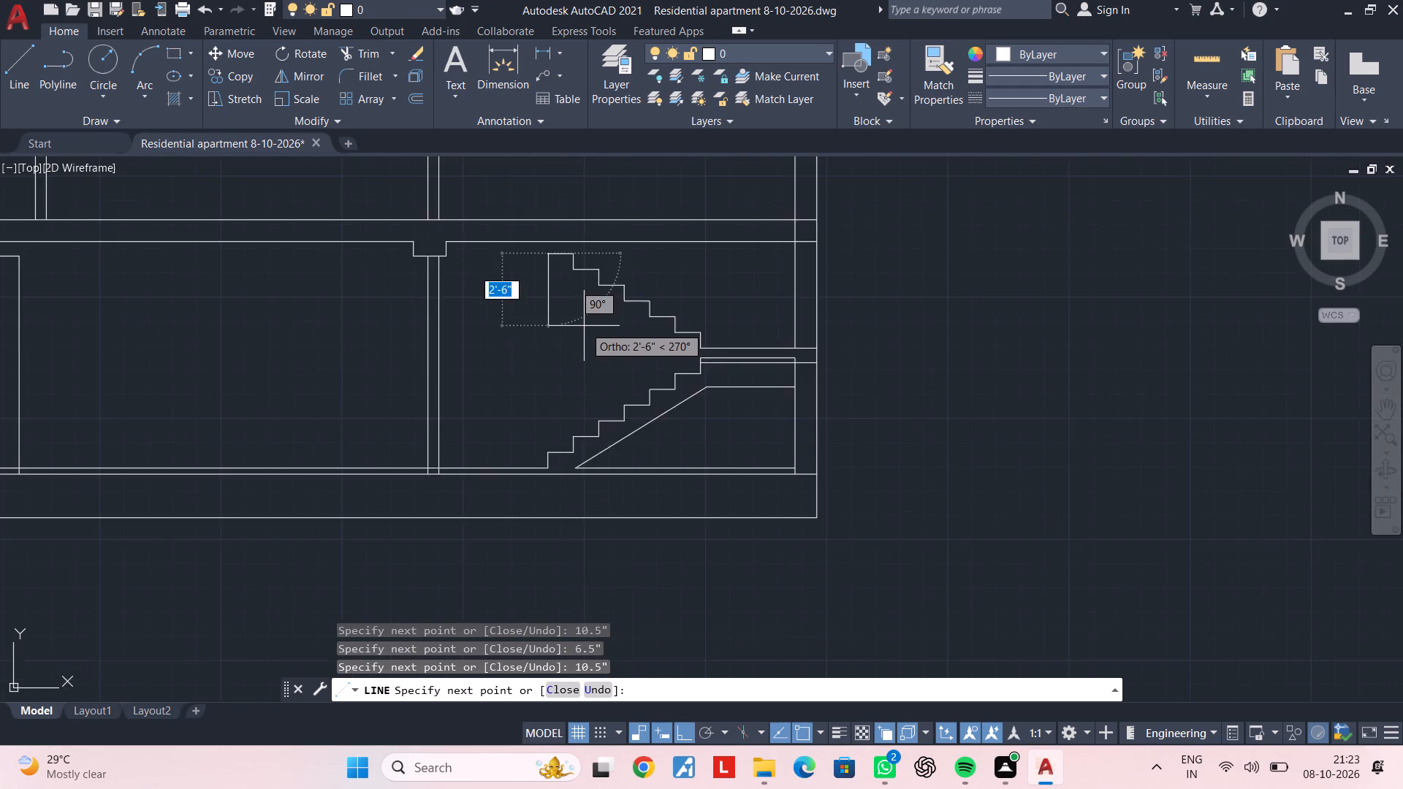
middle_click_drag(584, 328, 608, 437)
scroll(587, 356, "up", 2)
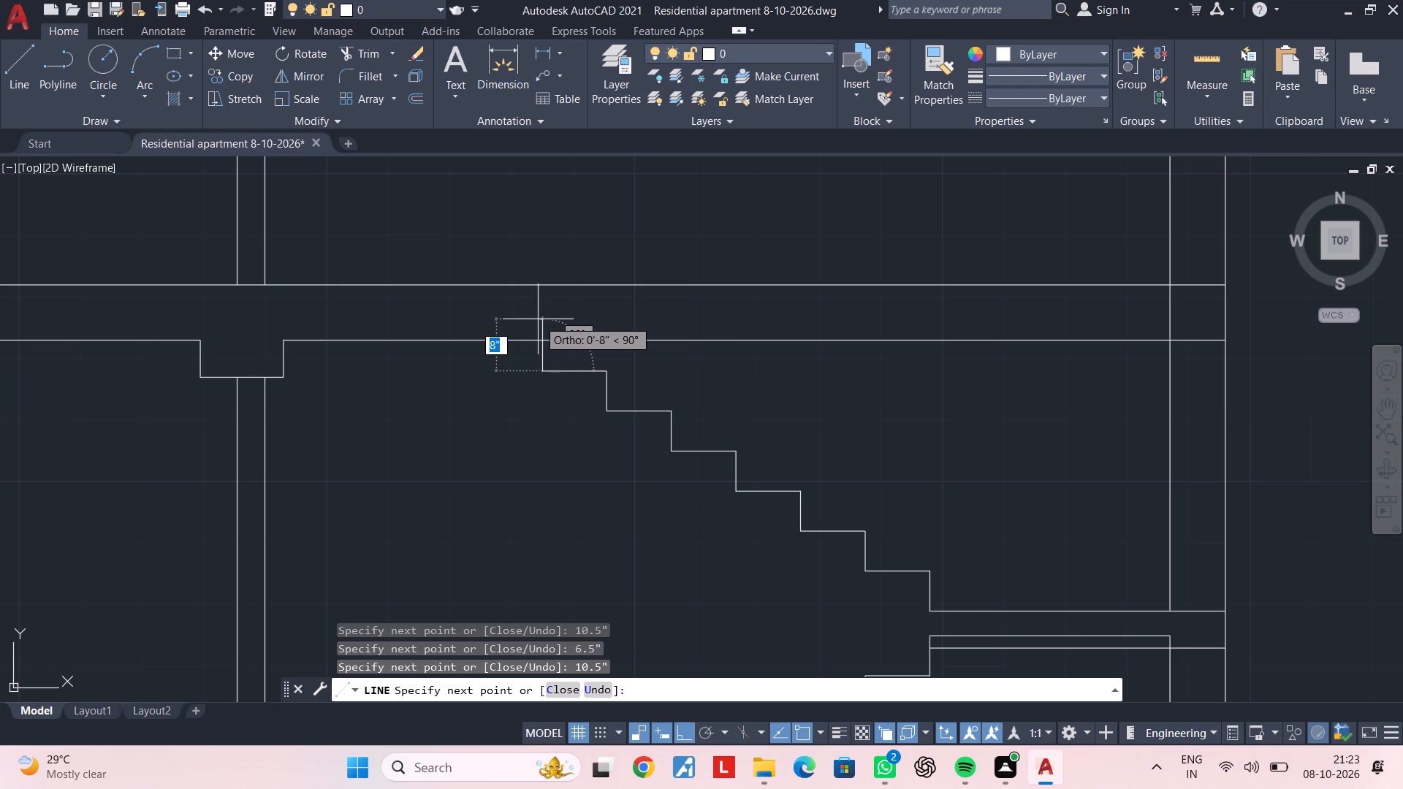
scroll(539, 363, "down", 3)
scroll(543, 365, "up", 3)
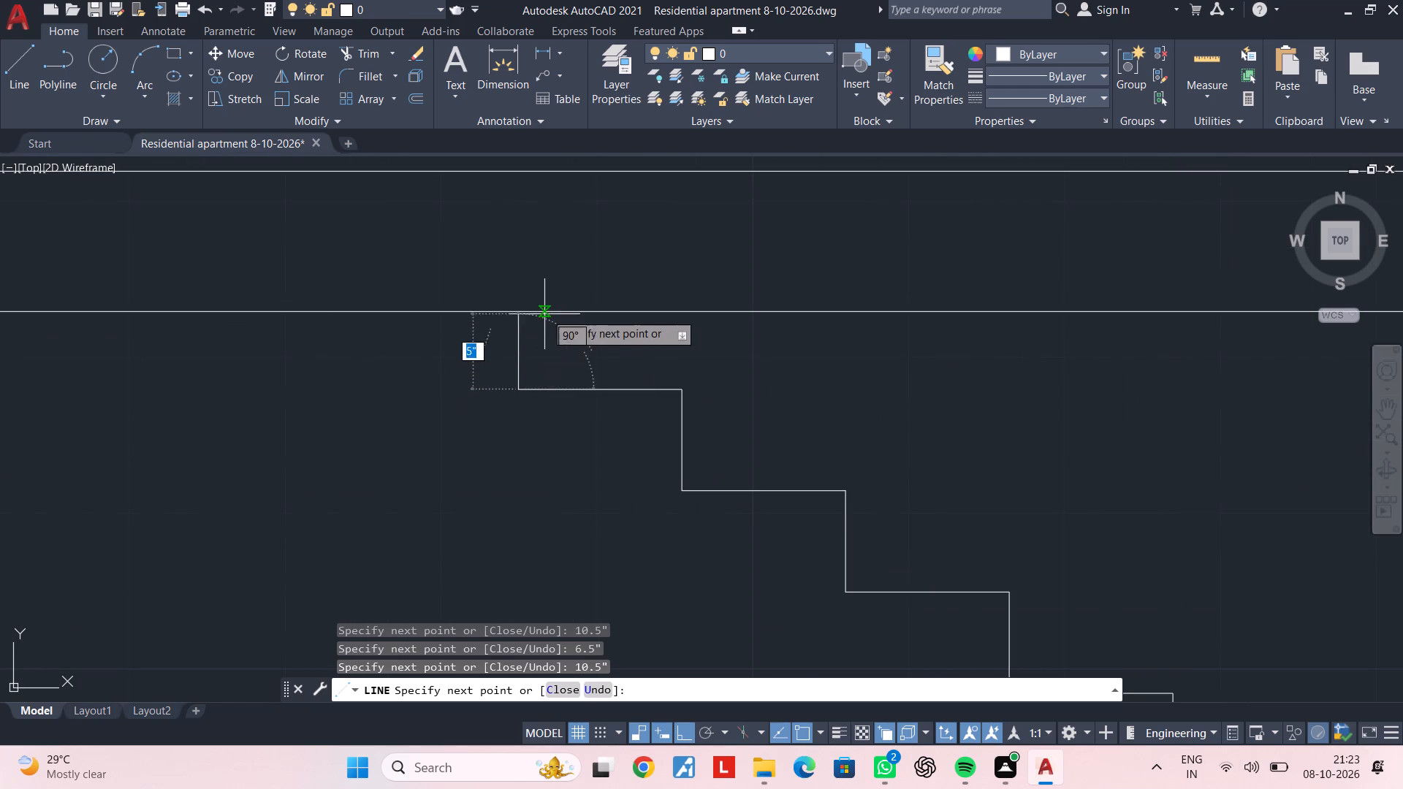
Add a seventh 6.5" riser through the underside of the floor slab, followed by a 10" tread.
type("6.5\"")
key("Return")
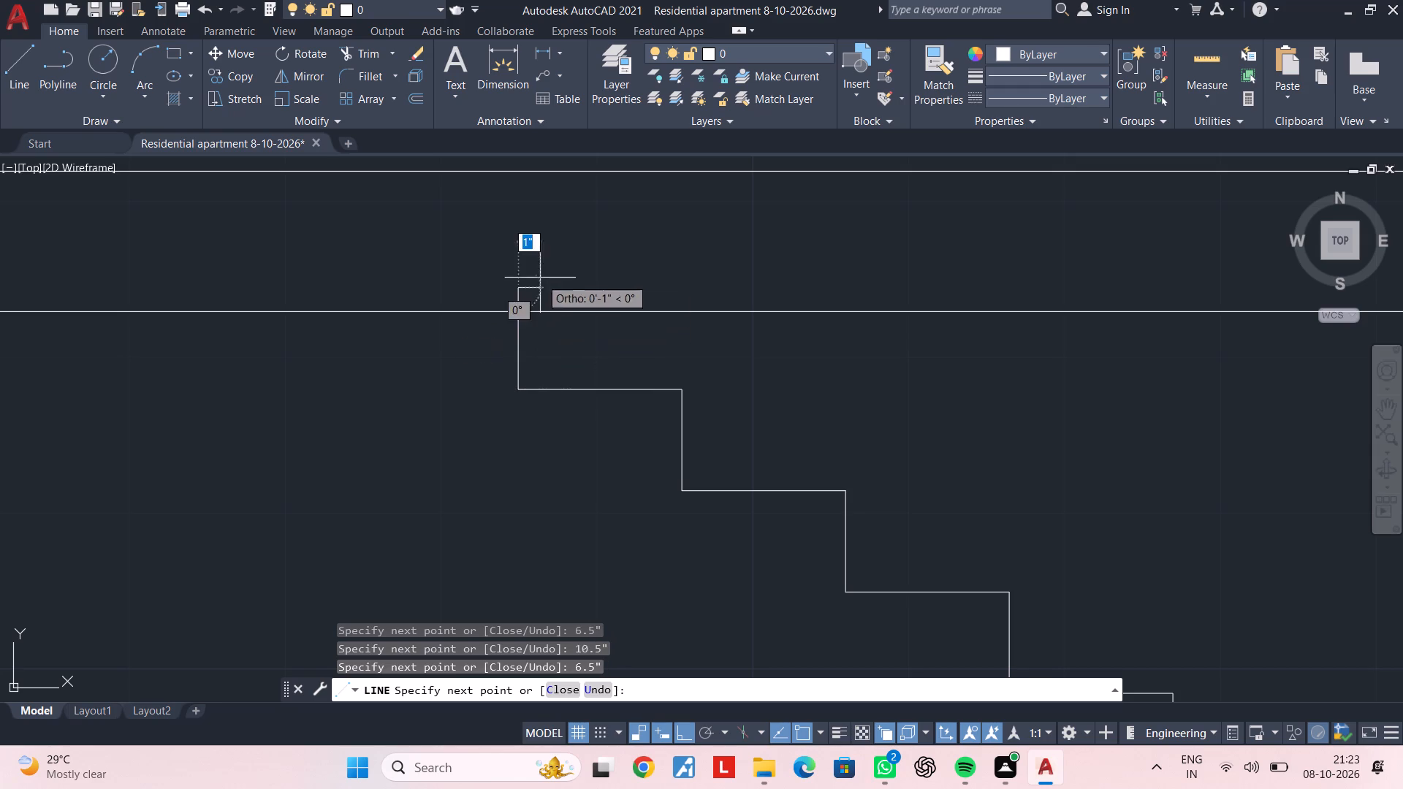
scroll(461, 272, "down", 1)
middle_click_drag(461, 272, 632, 319)
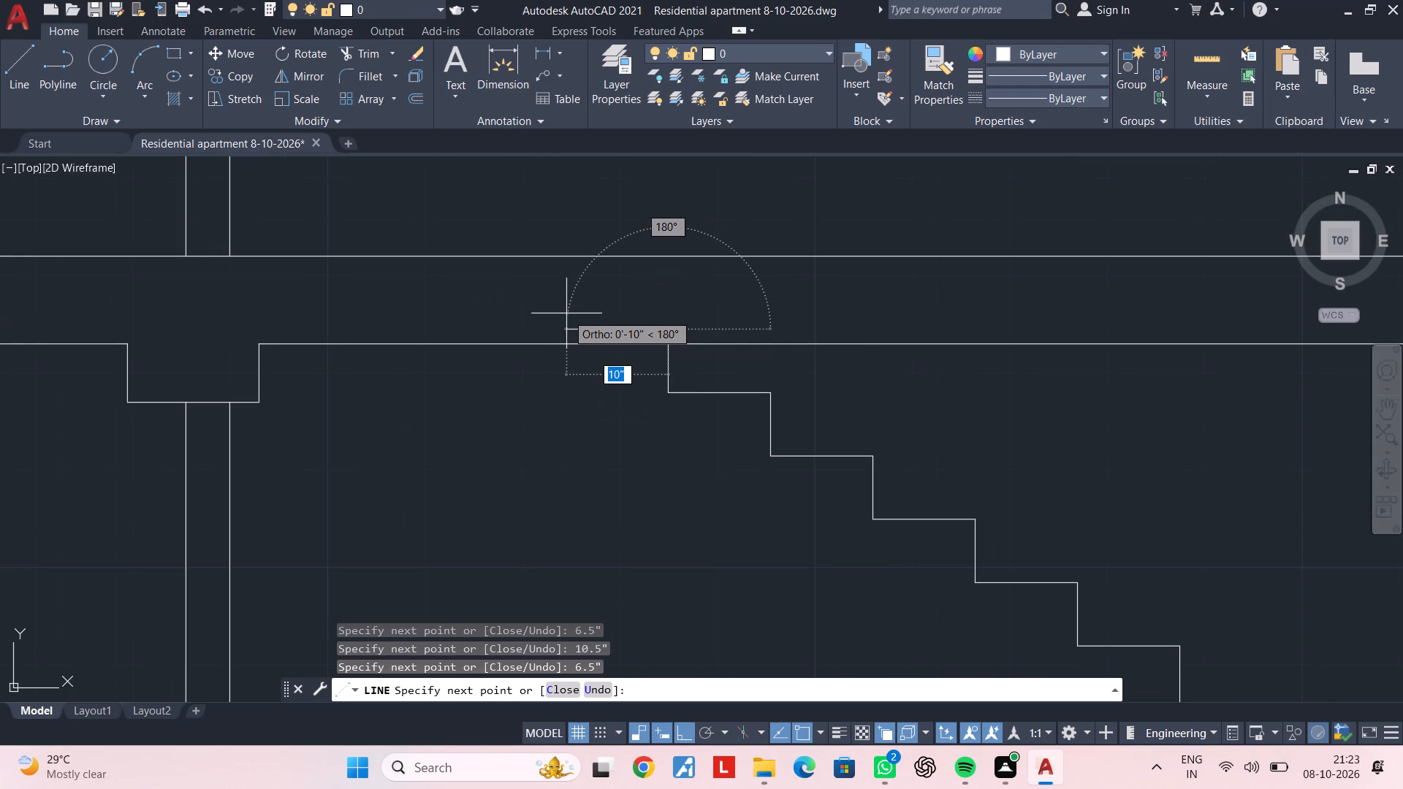
type("10")
key("Return")
type(".5")
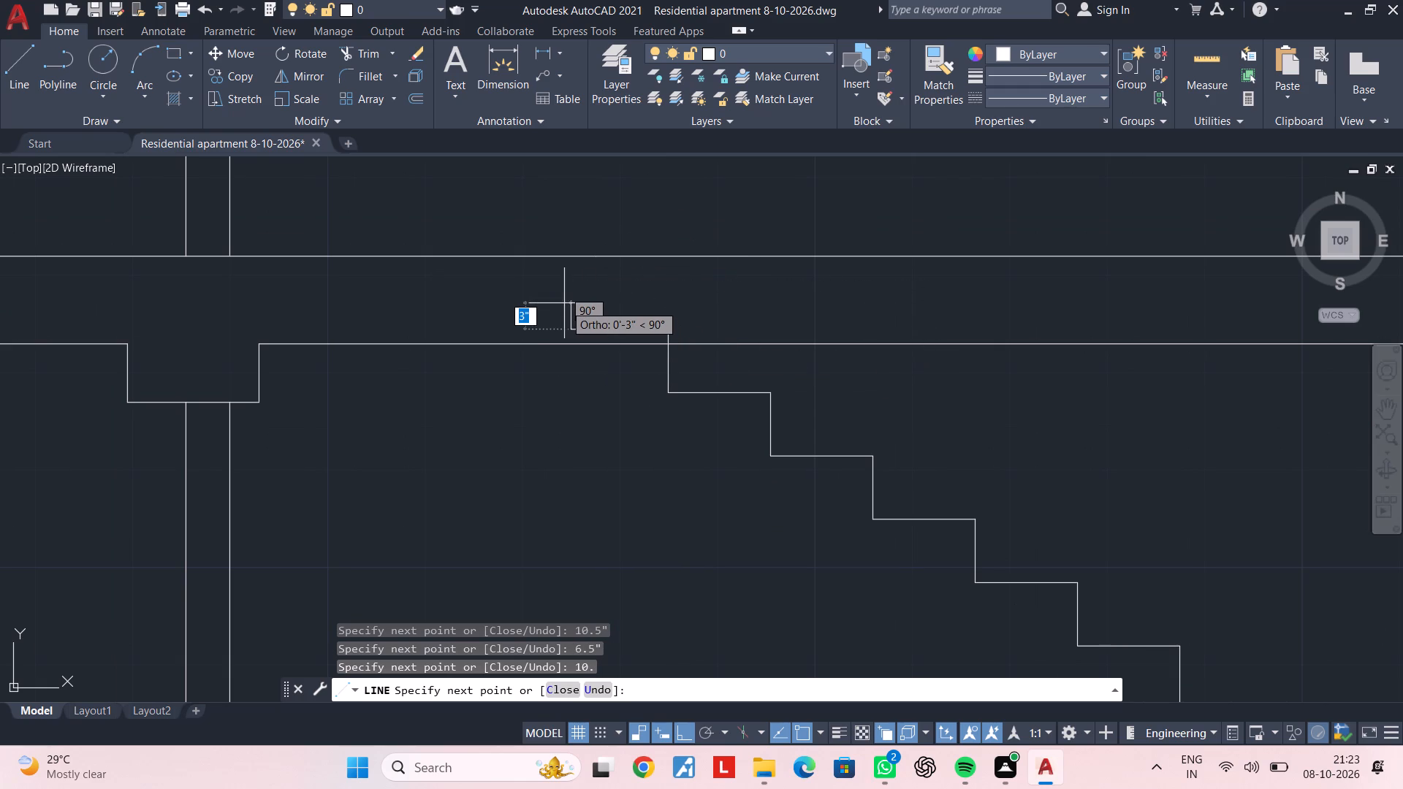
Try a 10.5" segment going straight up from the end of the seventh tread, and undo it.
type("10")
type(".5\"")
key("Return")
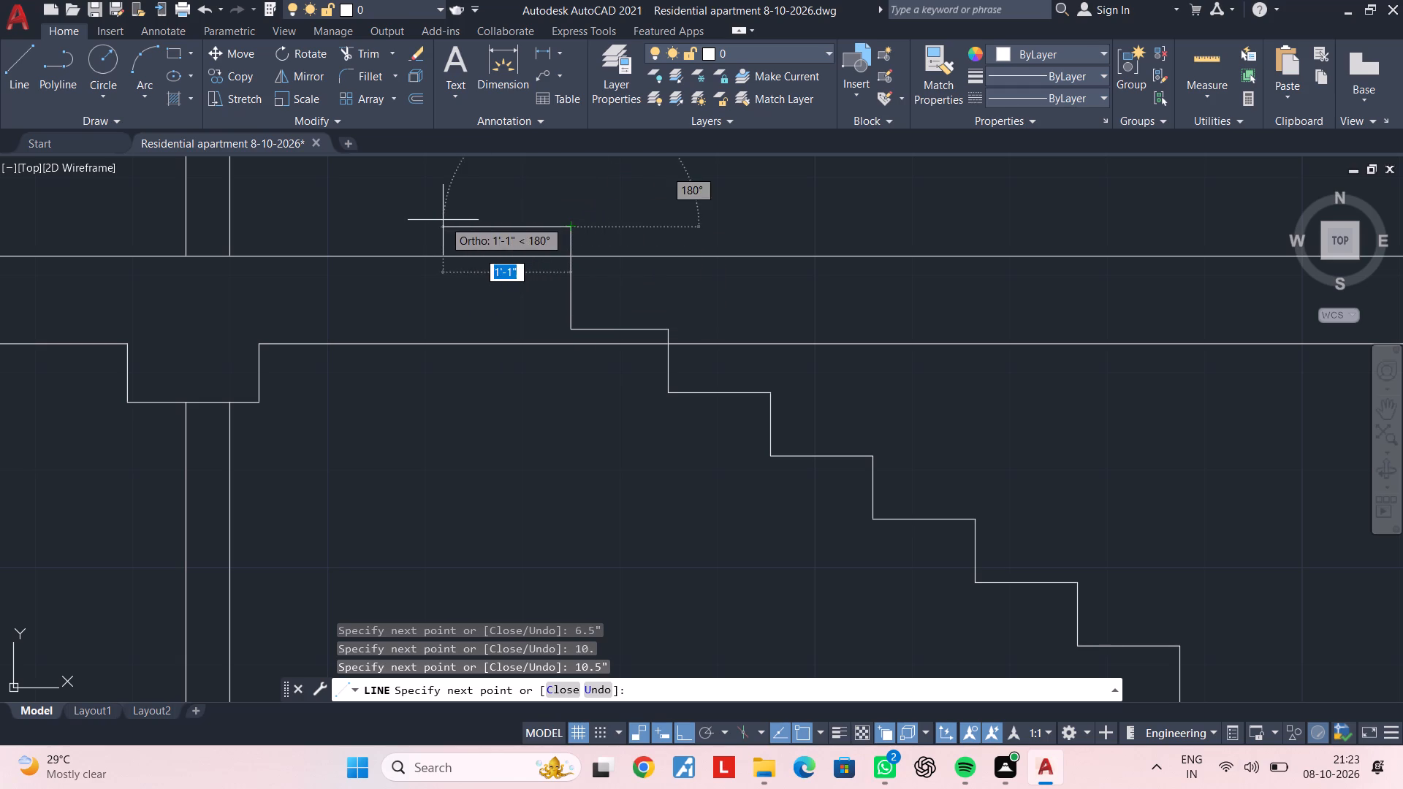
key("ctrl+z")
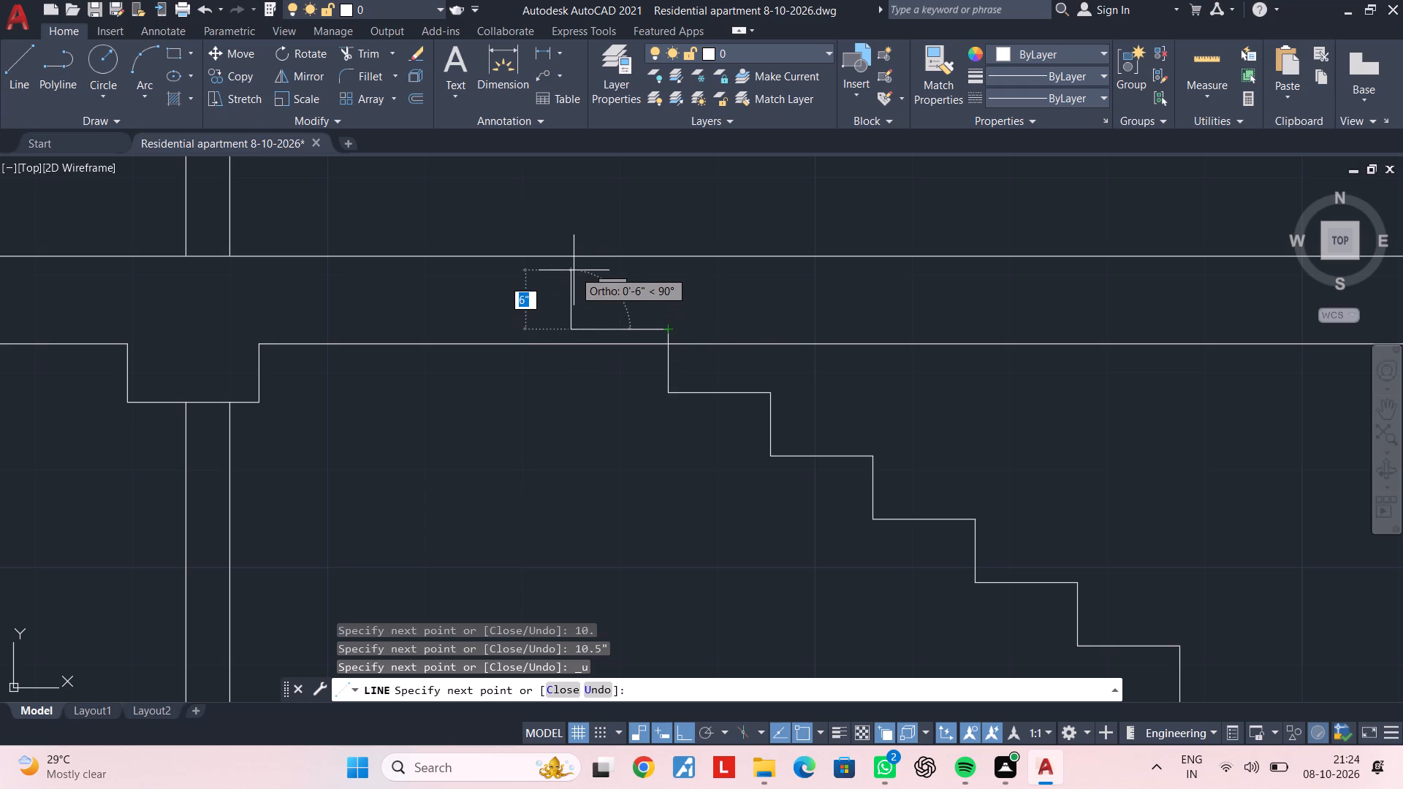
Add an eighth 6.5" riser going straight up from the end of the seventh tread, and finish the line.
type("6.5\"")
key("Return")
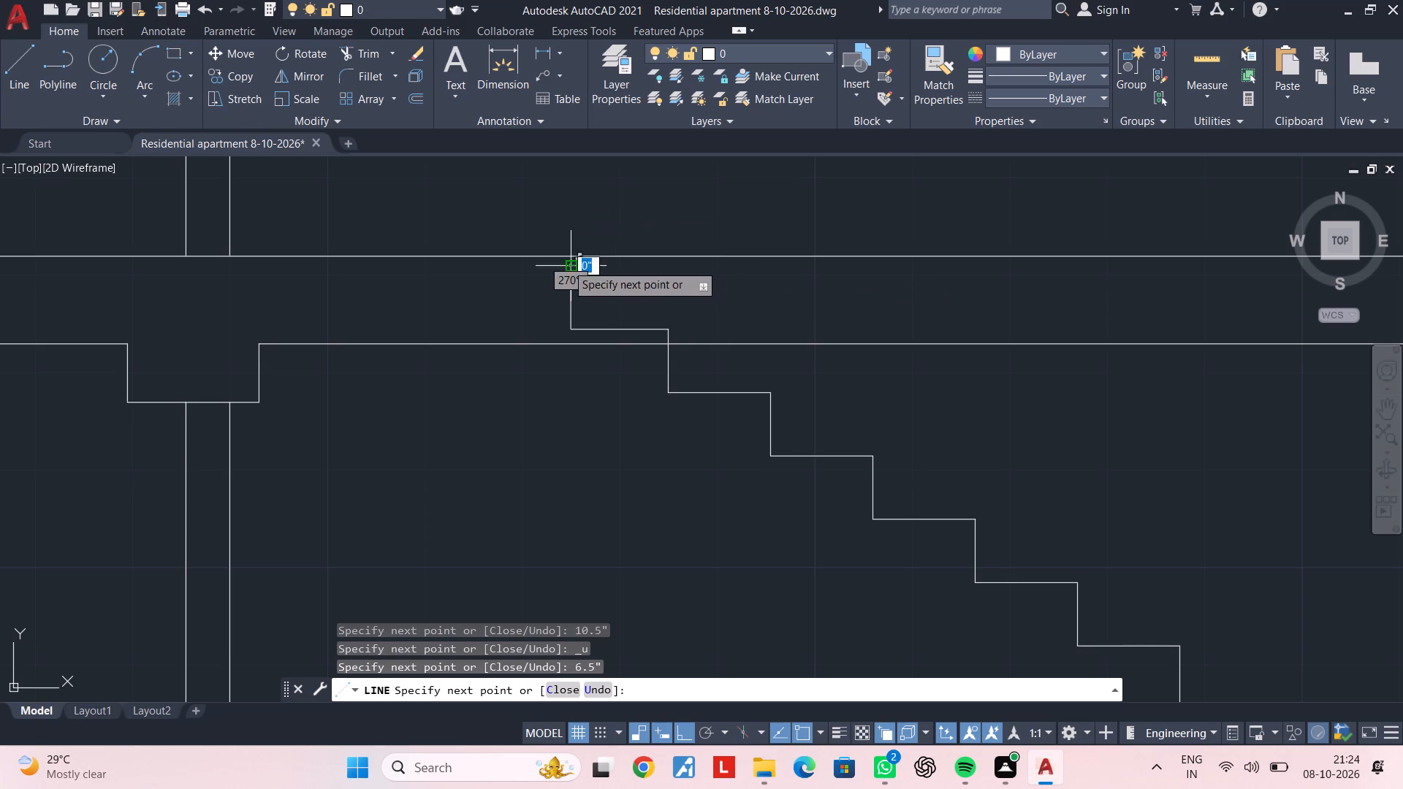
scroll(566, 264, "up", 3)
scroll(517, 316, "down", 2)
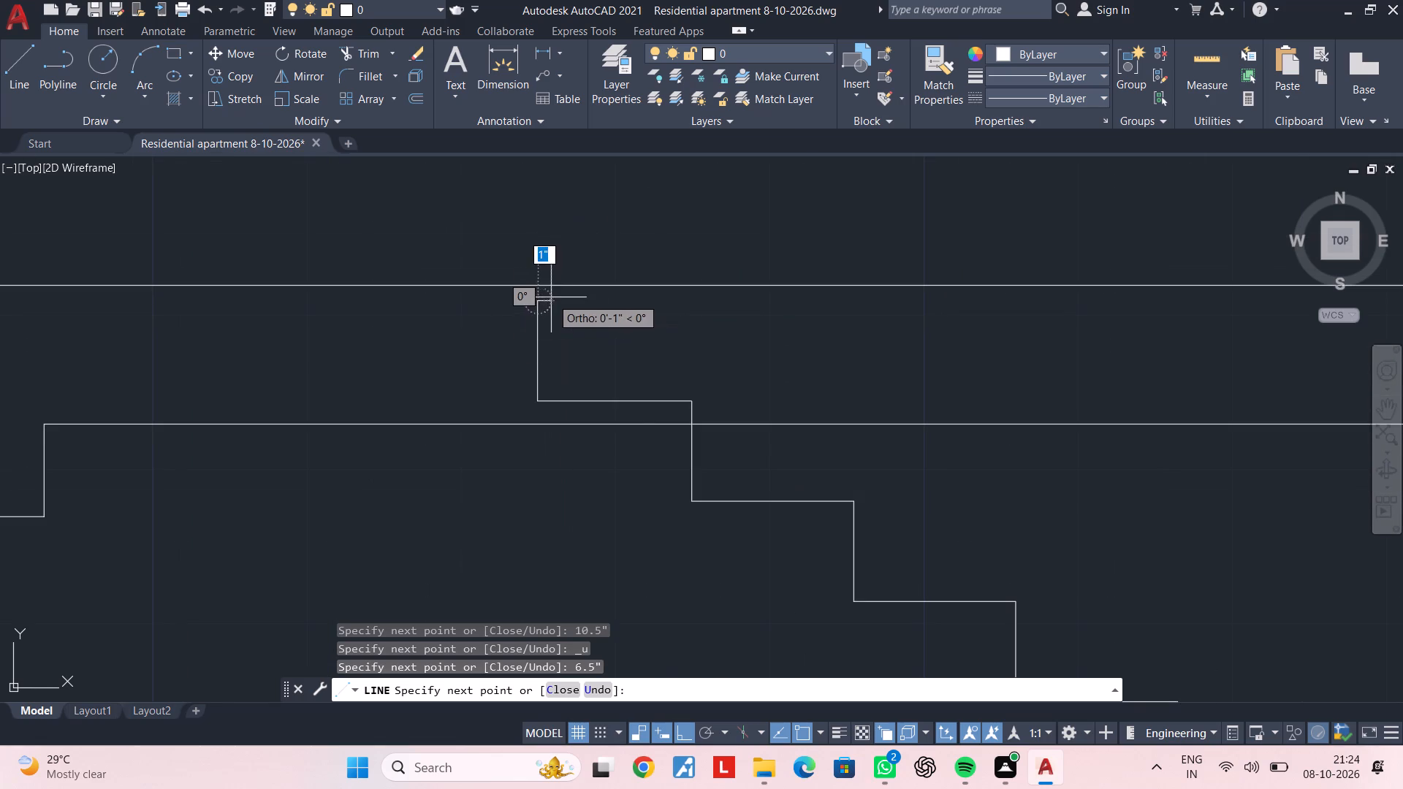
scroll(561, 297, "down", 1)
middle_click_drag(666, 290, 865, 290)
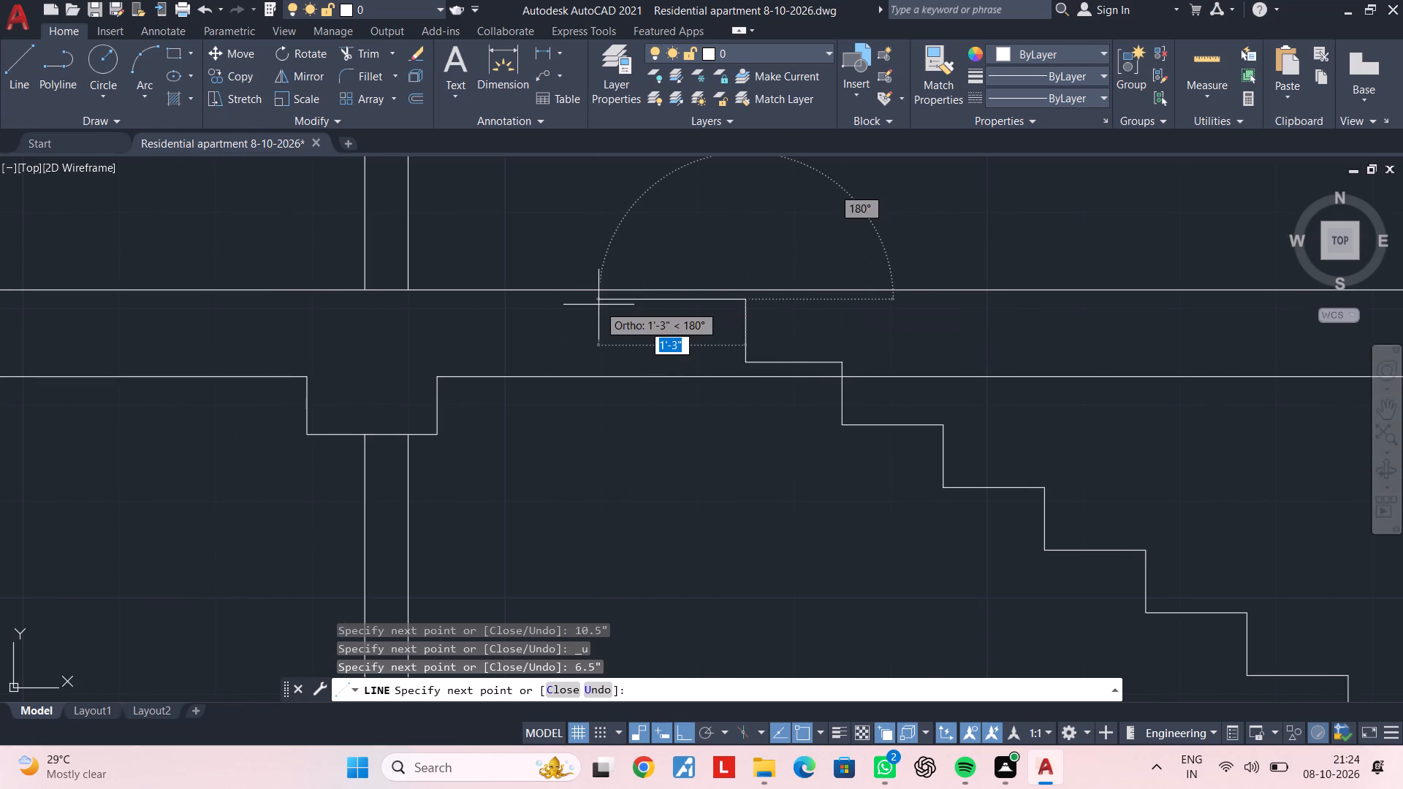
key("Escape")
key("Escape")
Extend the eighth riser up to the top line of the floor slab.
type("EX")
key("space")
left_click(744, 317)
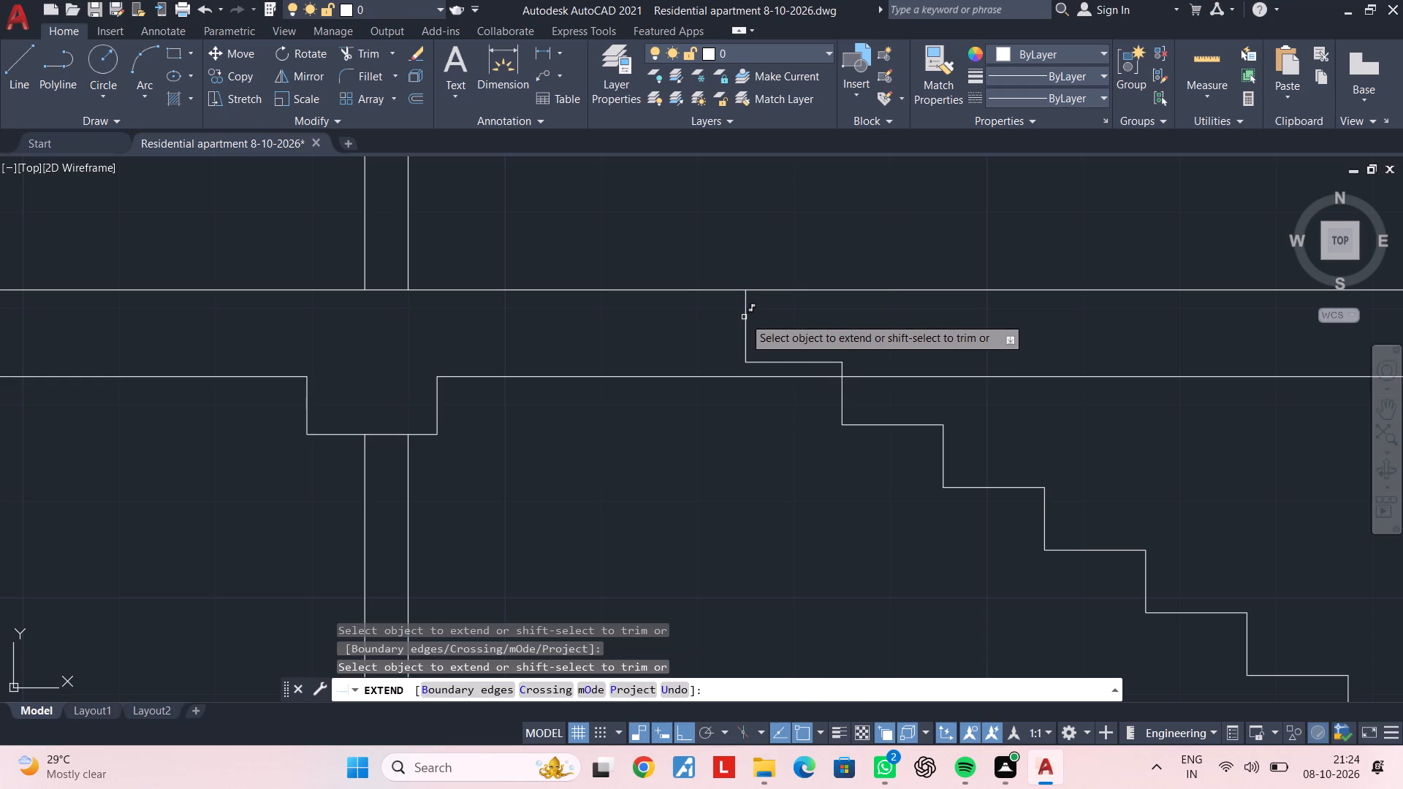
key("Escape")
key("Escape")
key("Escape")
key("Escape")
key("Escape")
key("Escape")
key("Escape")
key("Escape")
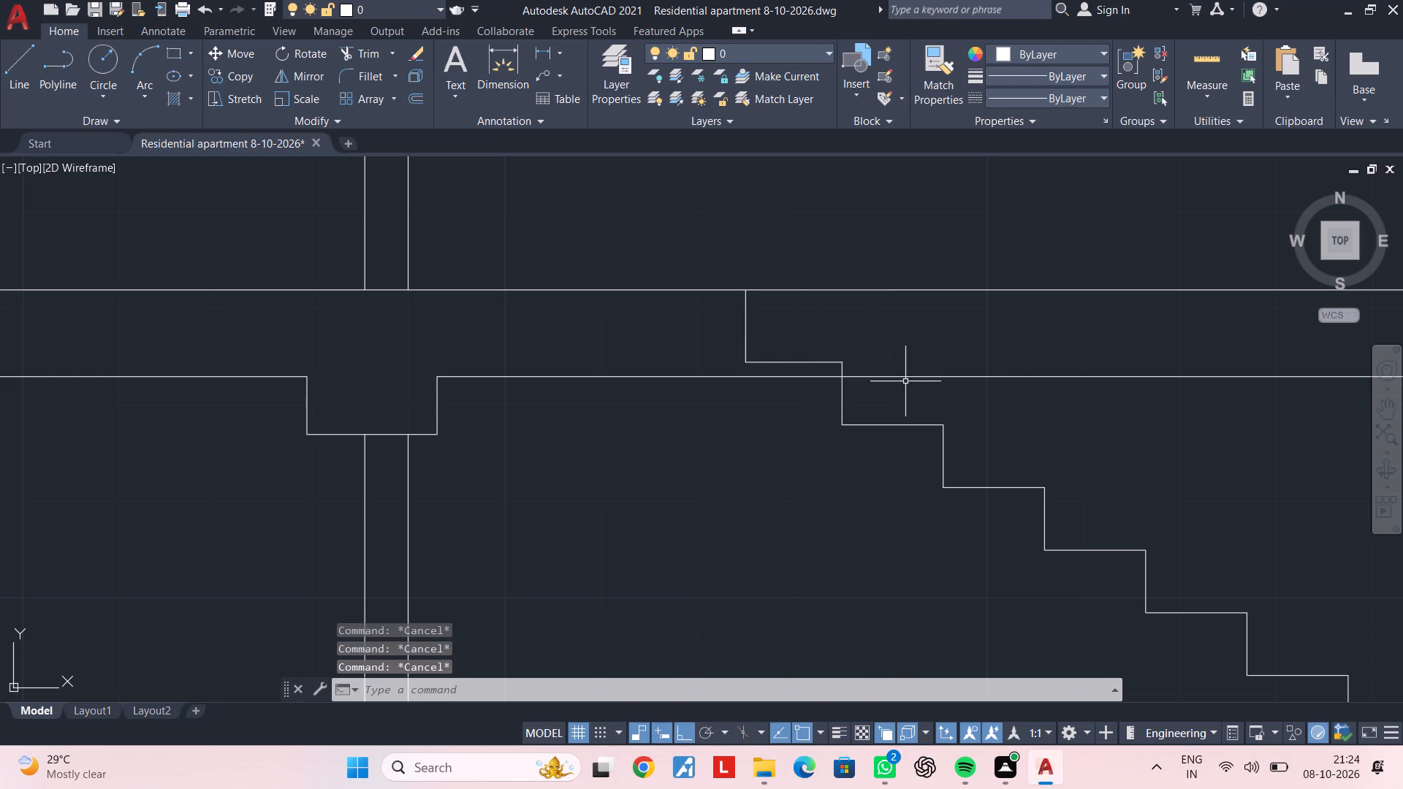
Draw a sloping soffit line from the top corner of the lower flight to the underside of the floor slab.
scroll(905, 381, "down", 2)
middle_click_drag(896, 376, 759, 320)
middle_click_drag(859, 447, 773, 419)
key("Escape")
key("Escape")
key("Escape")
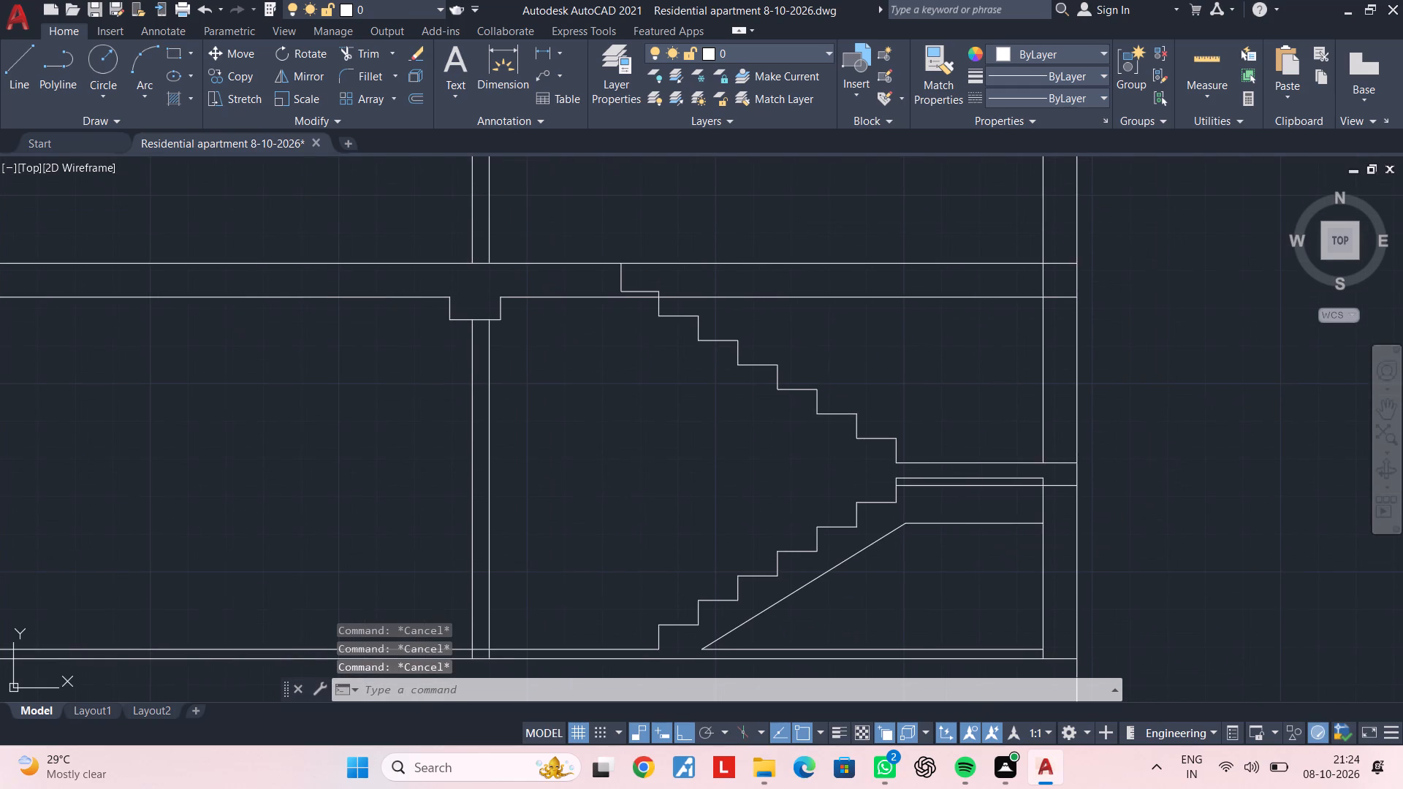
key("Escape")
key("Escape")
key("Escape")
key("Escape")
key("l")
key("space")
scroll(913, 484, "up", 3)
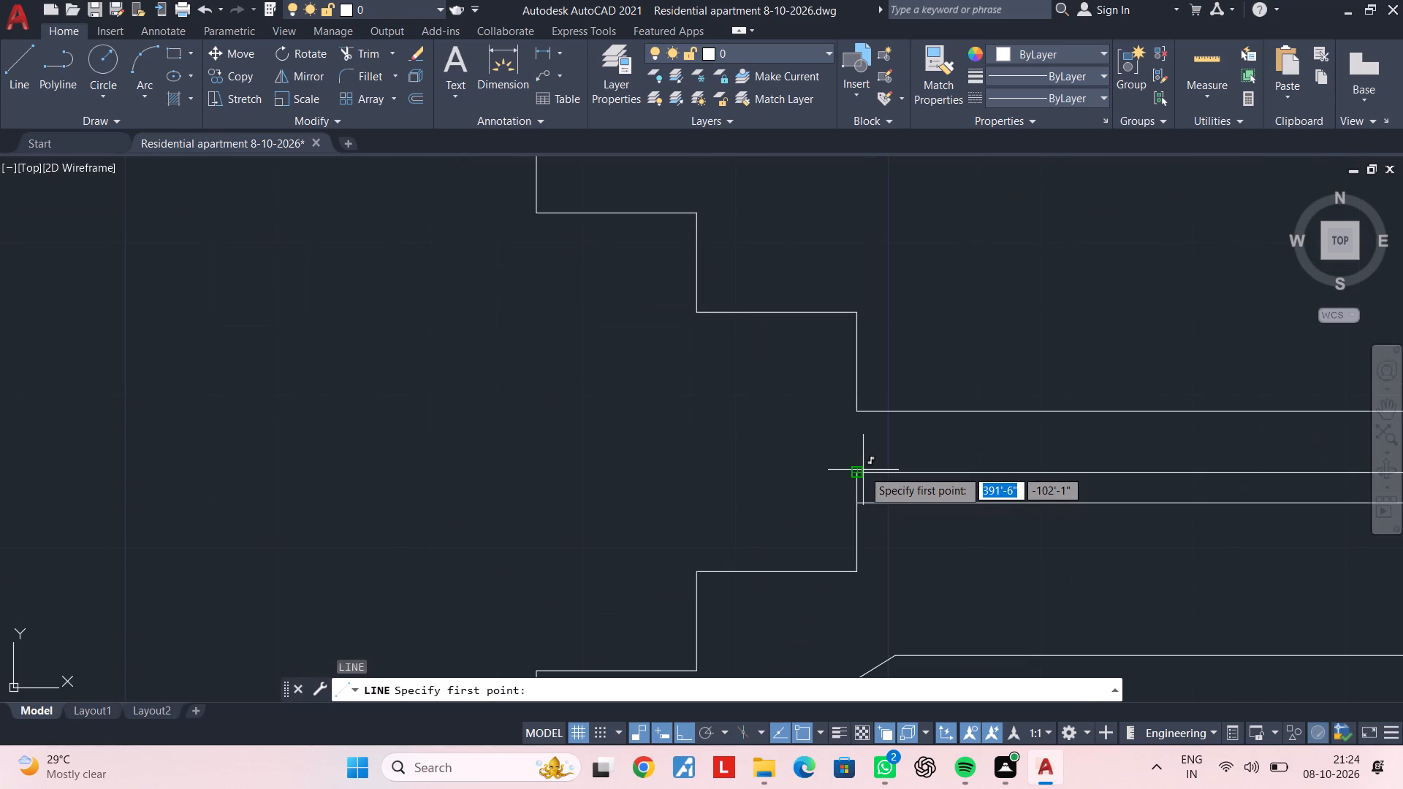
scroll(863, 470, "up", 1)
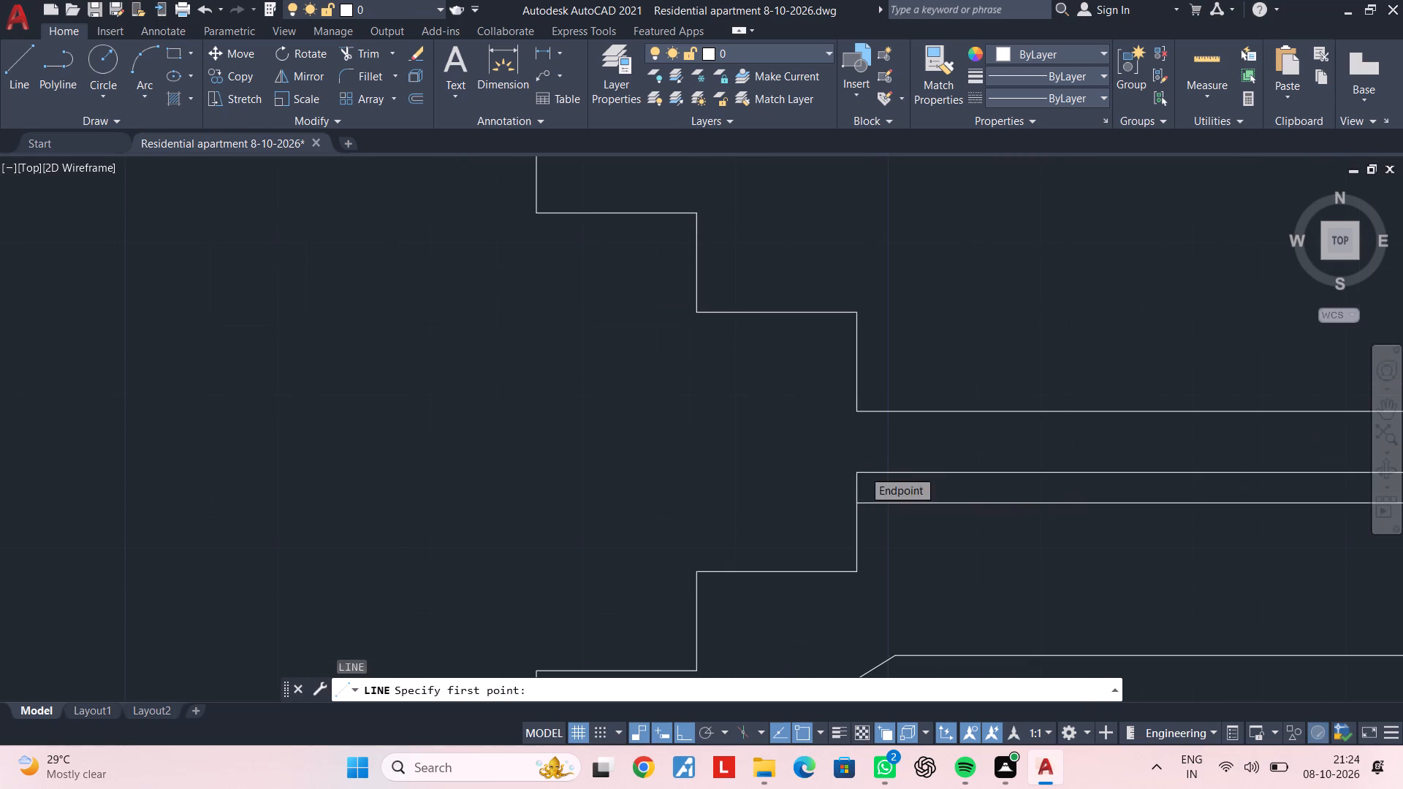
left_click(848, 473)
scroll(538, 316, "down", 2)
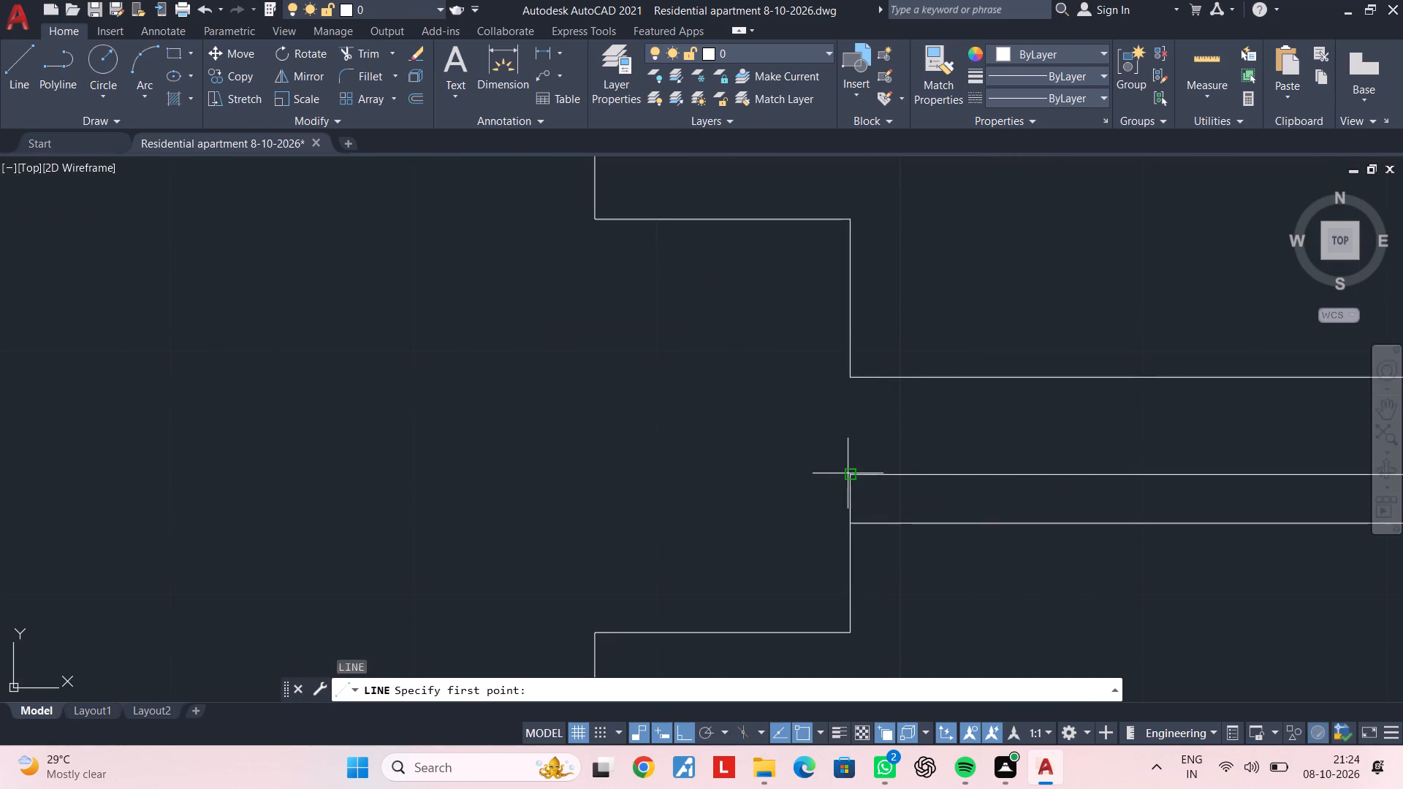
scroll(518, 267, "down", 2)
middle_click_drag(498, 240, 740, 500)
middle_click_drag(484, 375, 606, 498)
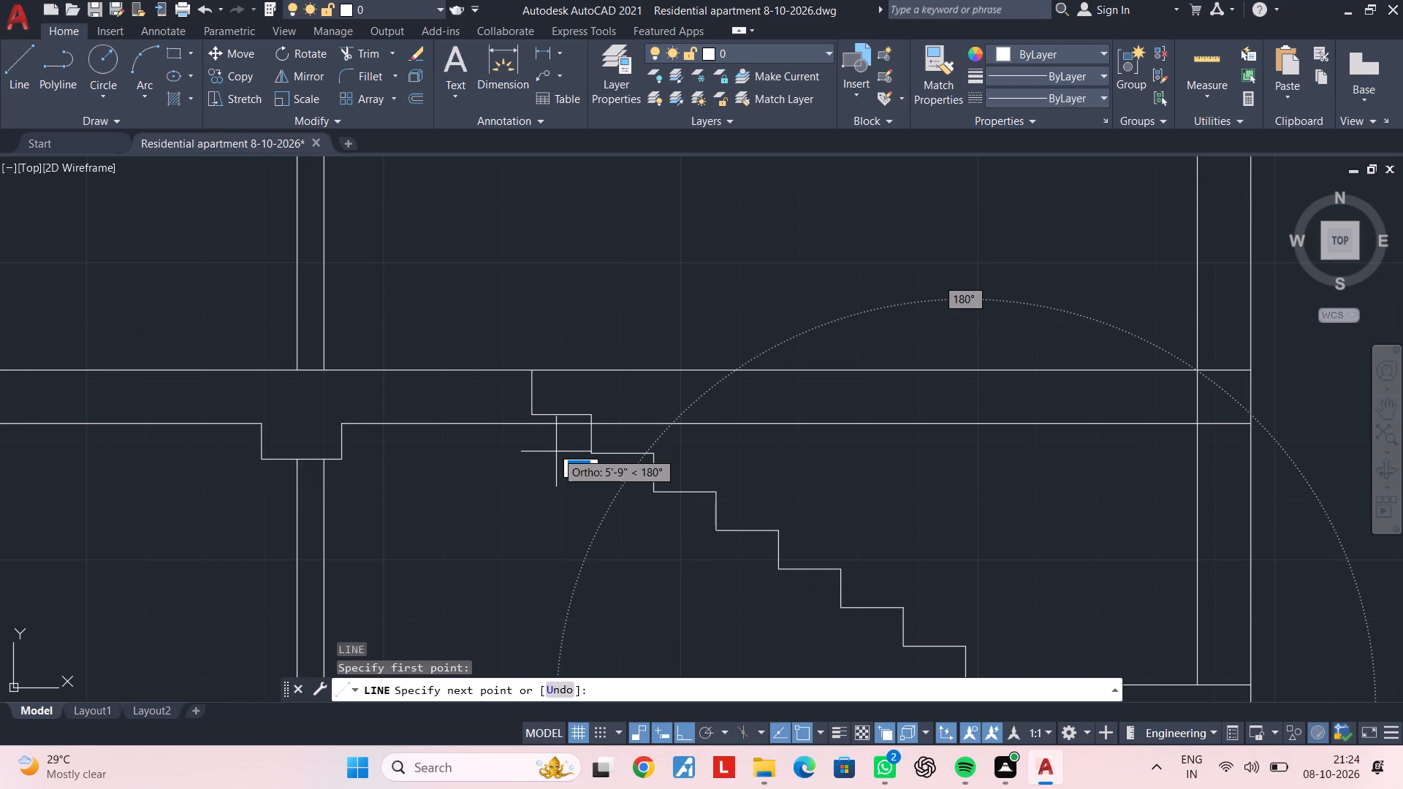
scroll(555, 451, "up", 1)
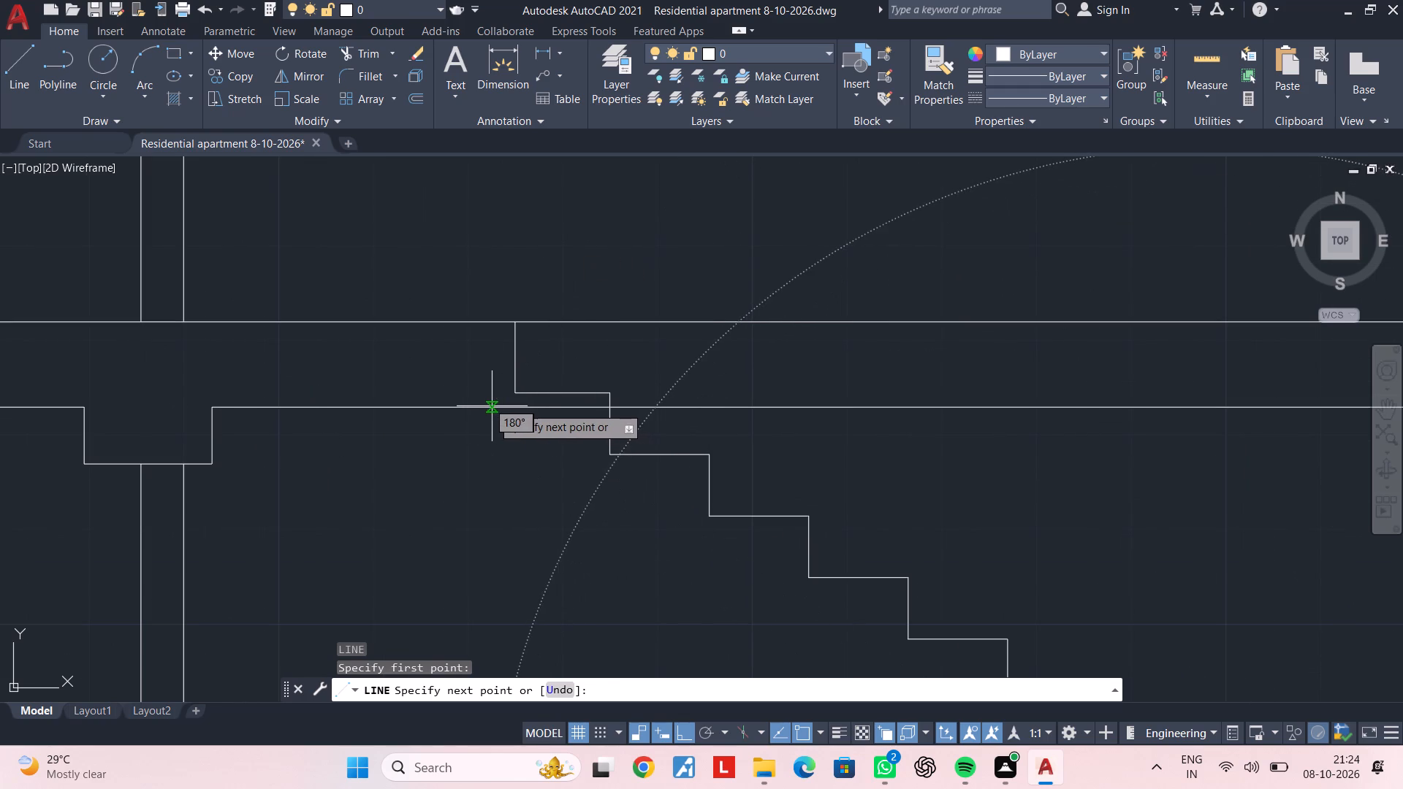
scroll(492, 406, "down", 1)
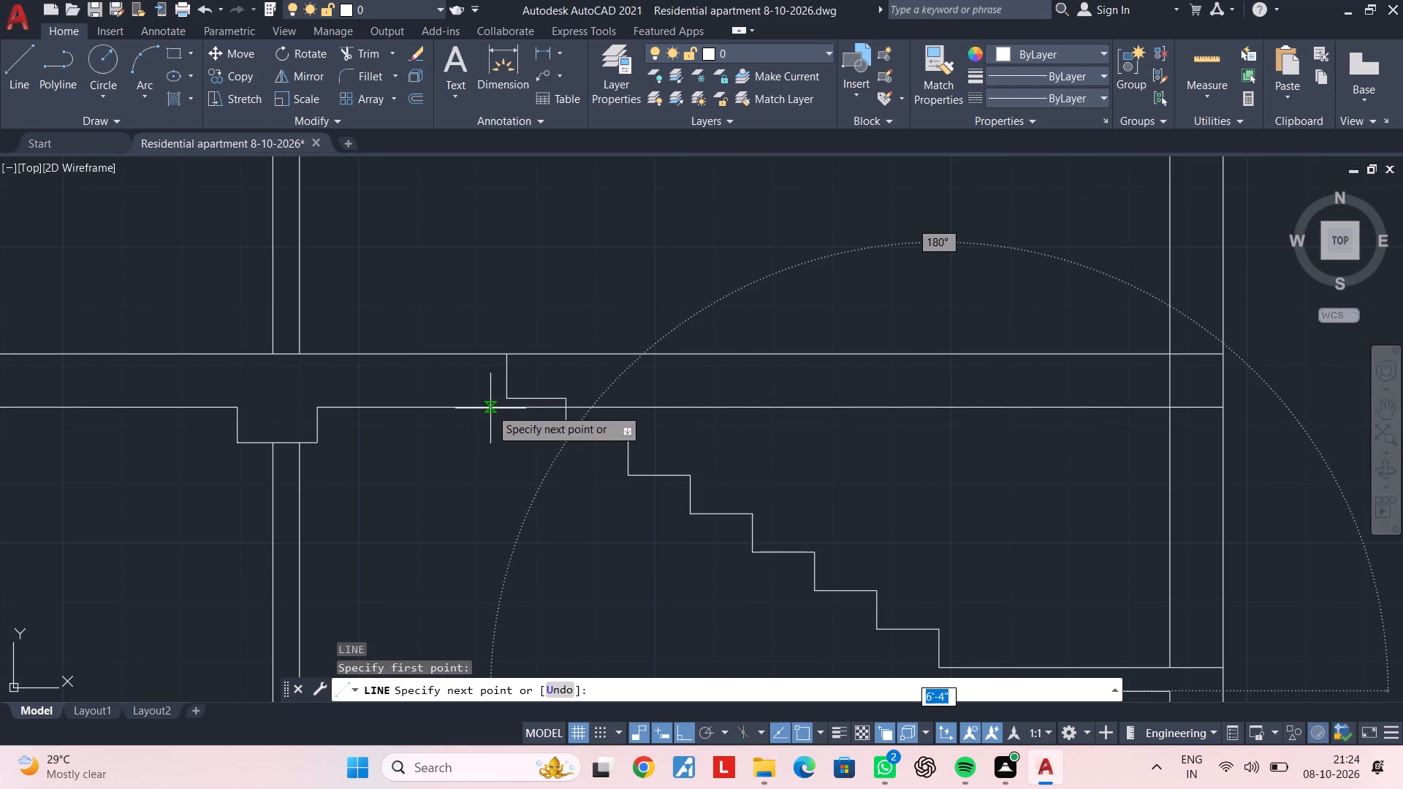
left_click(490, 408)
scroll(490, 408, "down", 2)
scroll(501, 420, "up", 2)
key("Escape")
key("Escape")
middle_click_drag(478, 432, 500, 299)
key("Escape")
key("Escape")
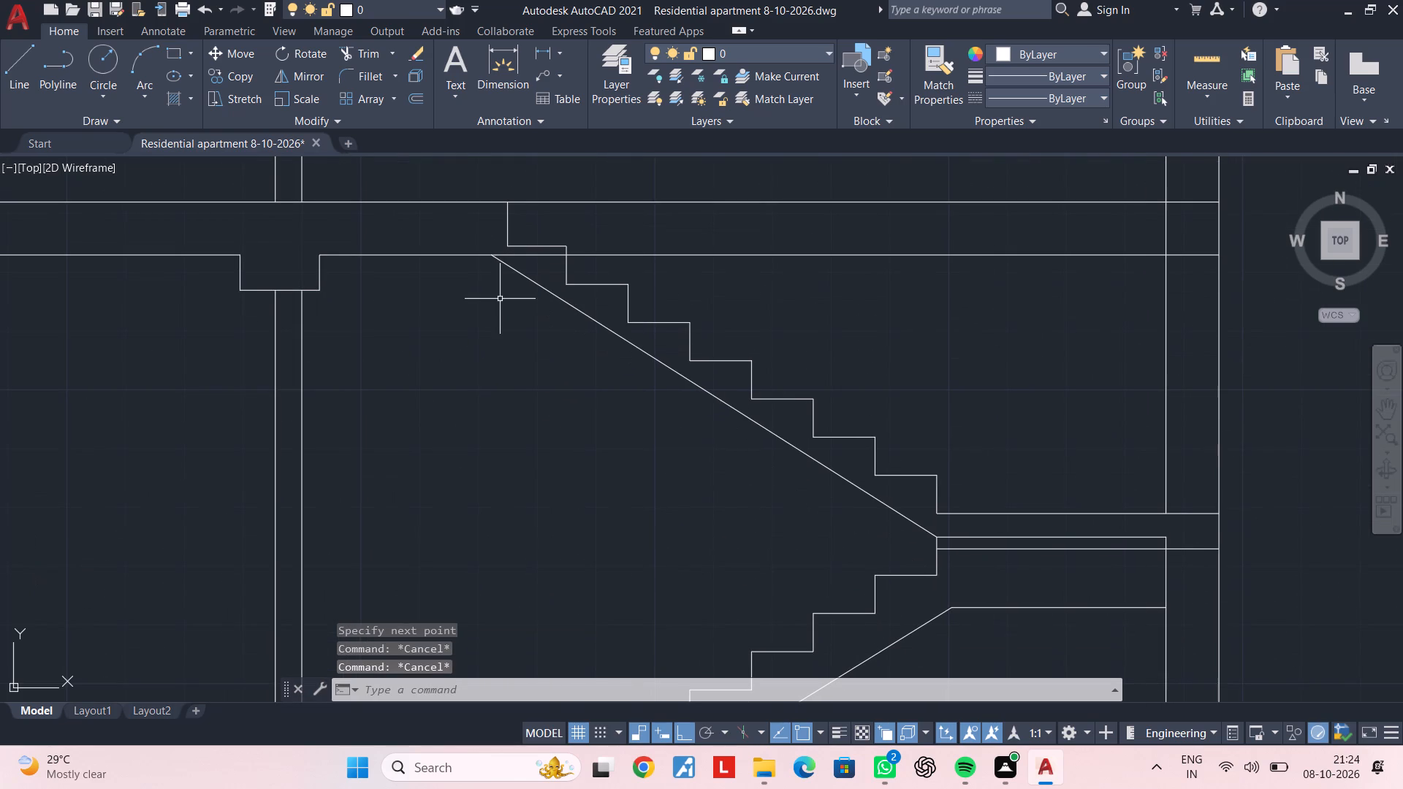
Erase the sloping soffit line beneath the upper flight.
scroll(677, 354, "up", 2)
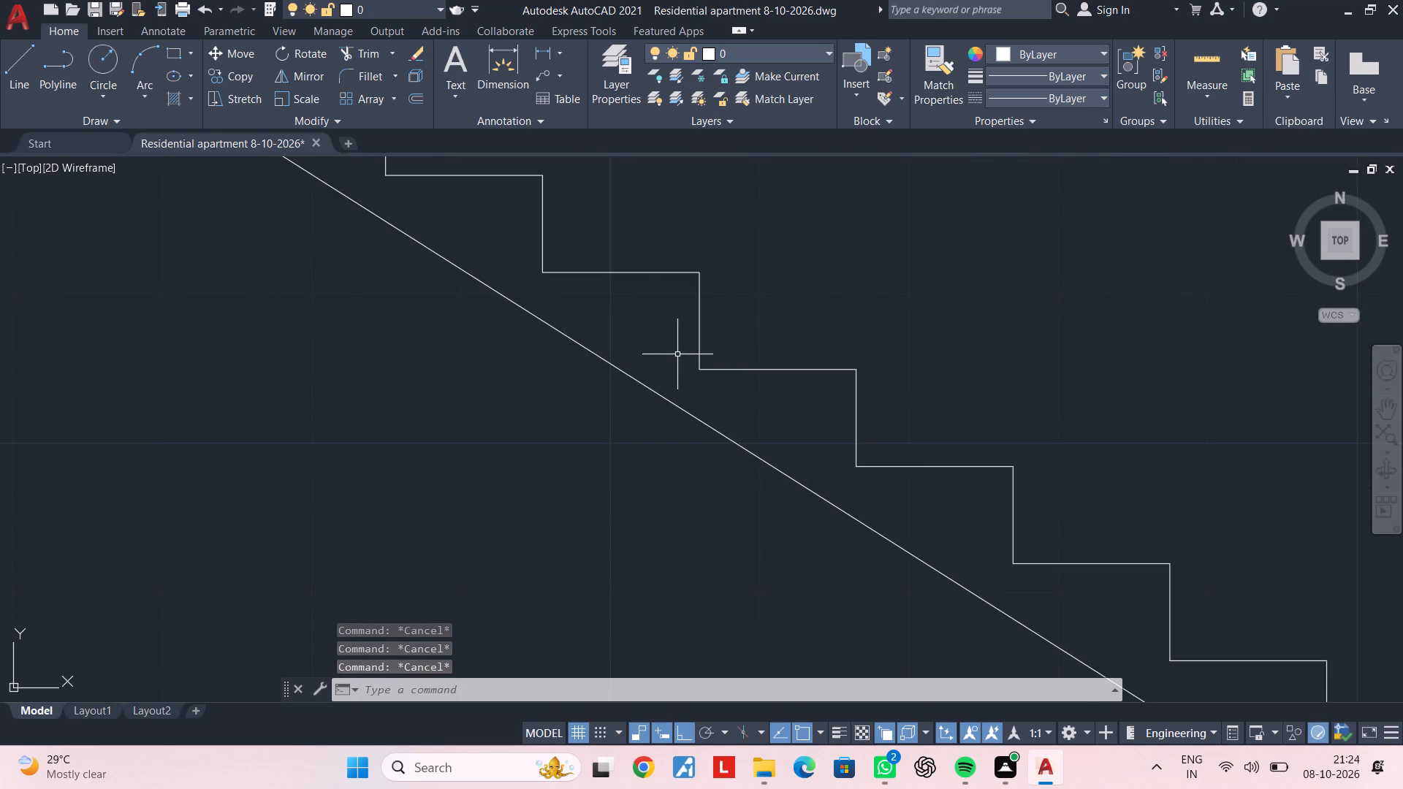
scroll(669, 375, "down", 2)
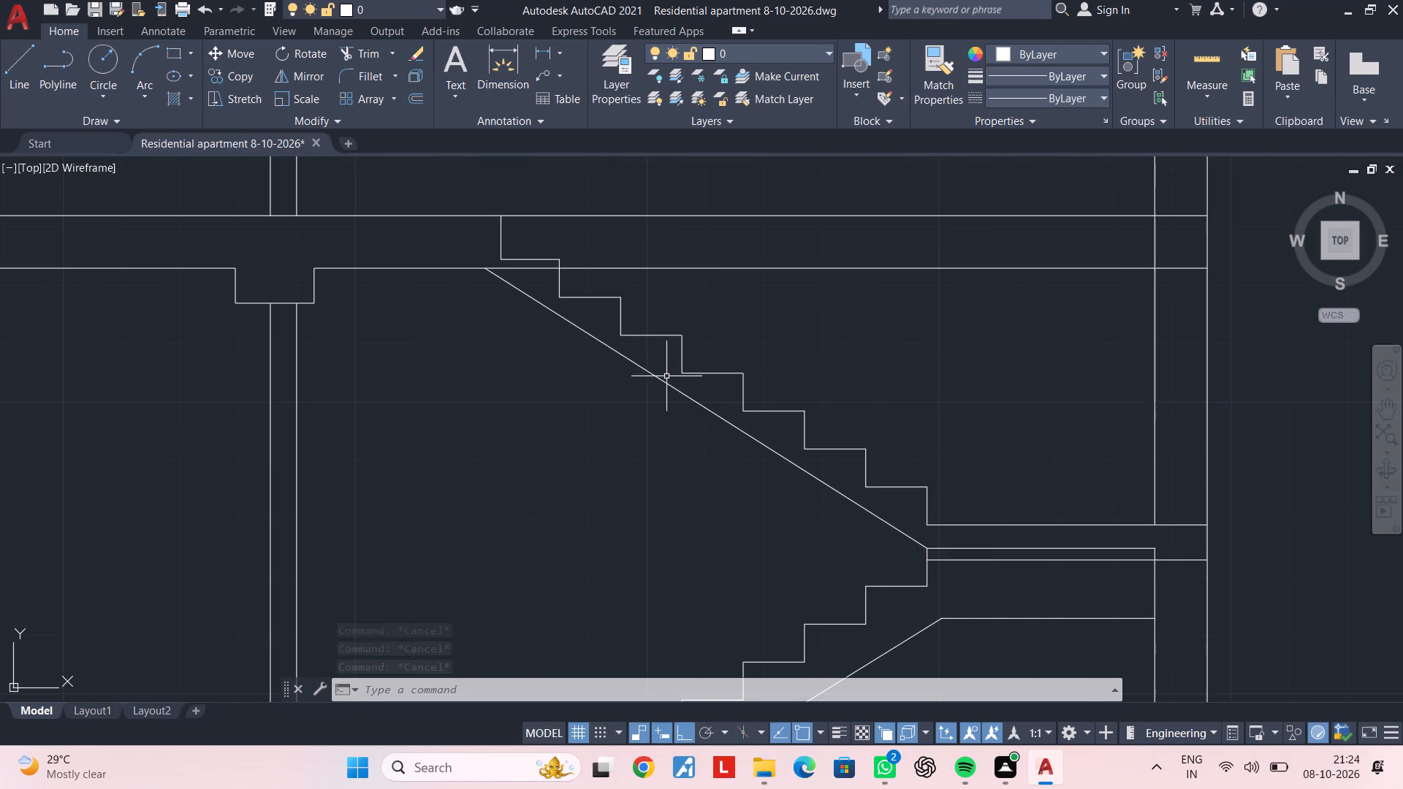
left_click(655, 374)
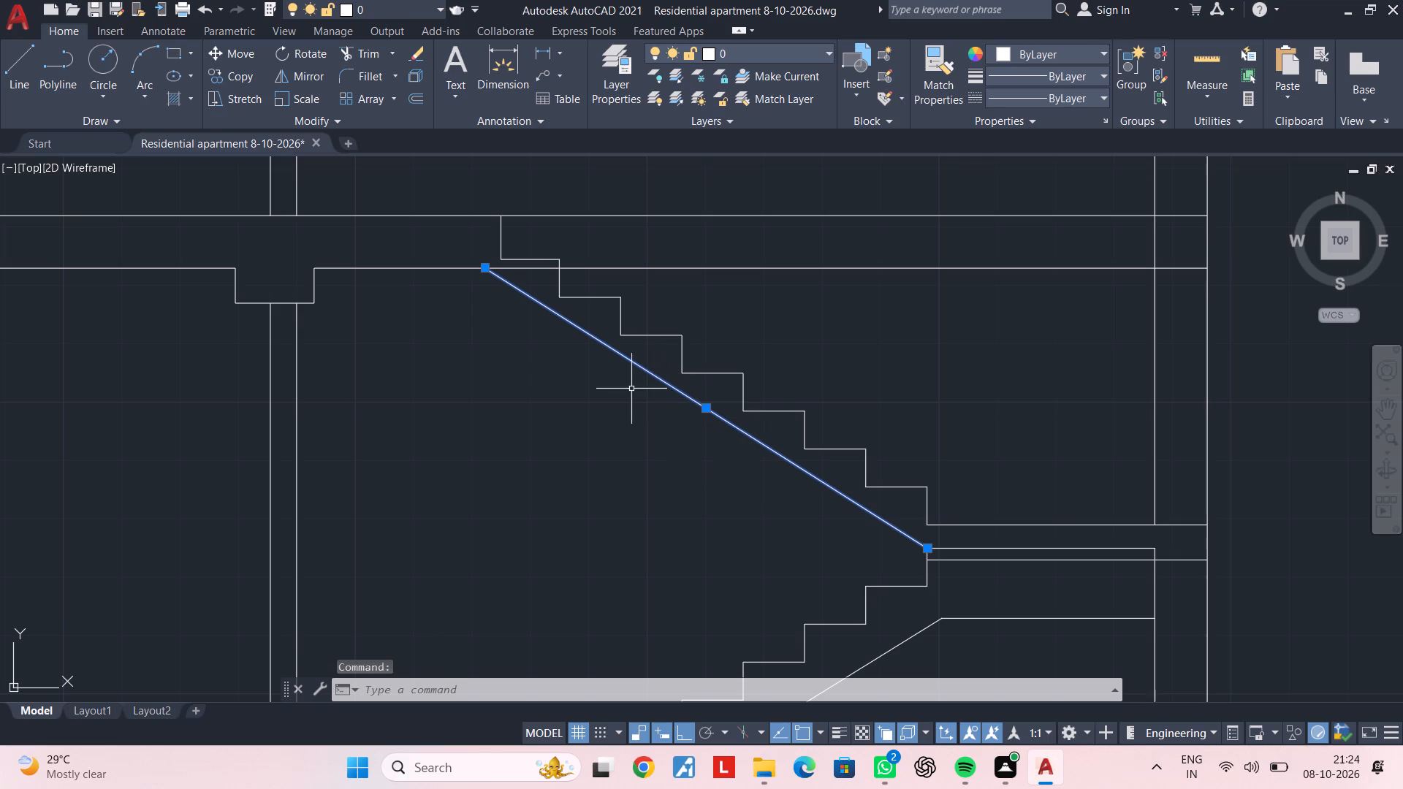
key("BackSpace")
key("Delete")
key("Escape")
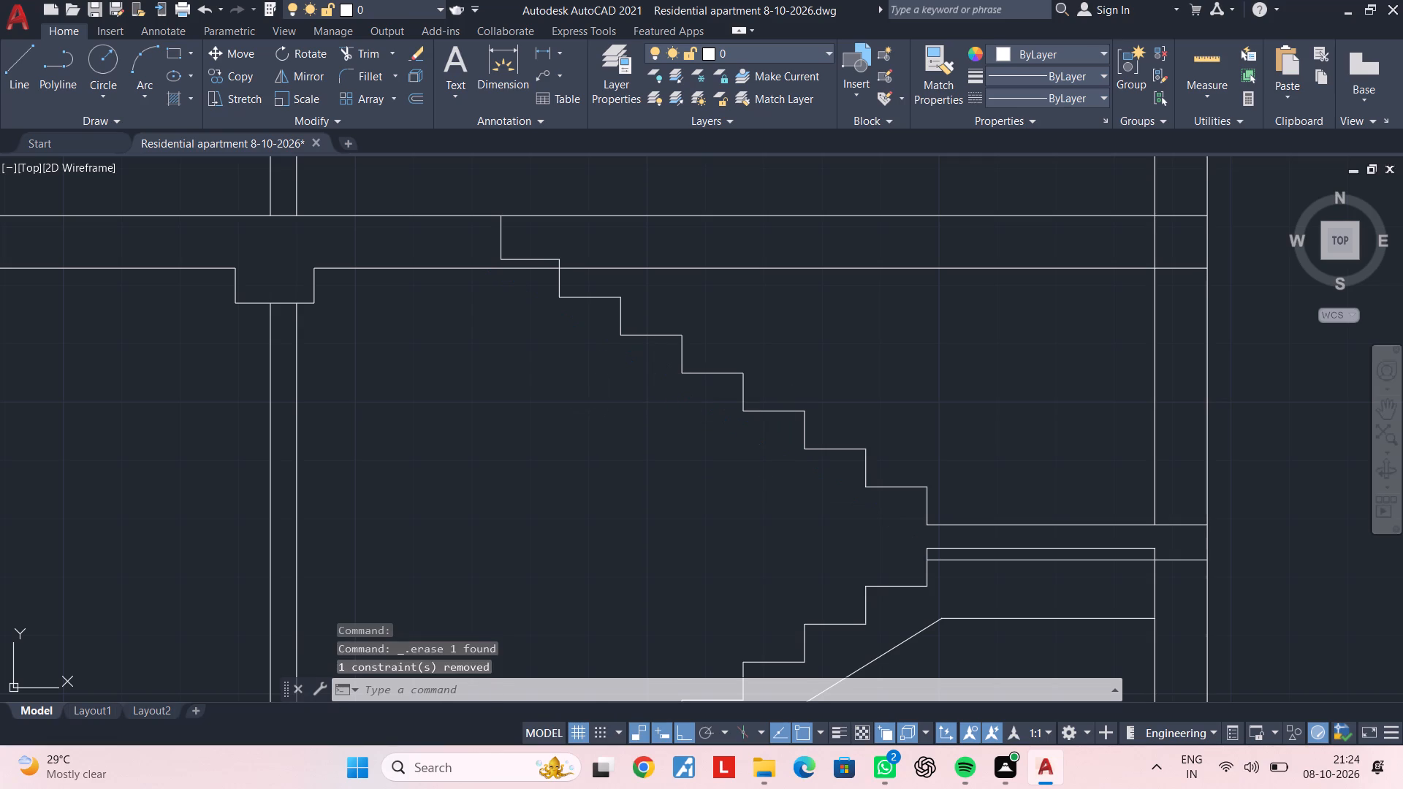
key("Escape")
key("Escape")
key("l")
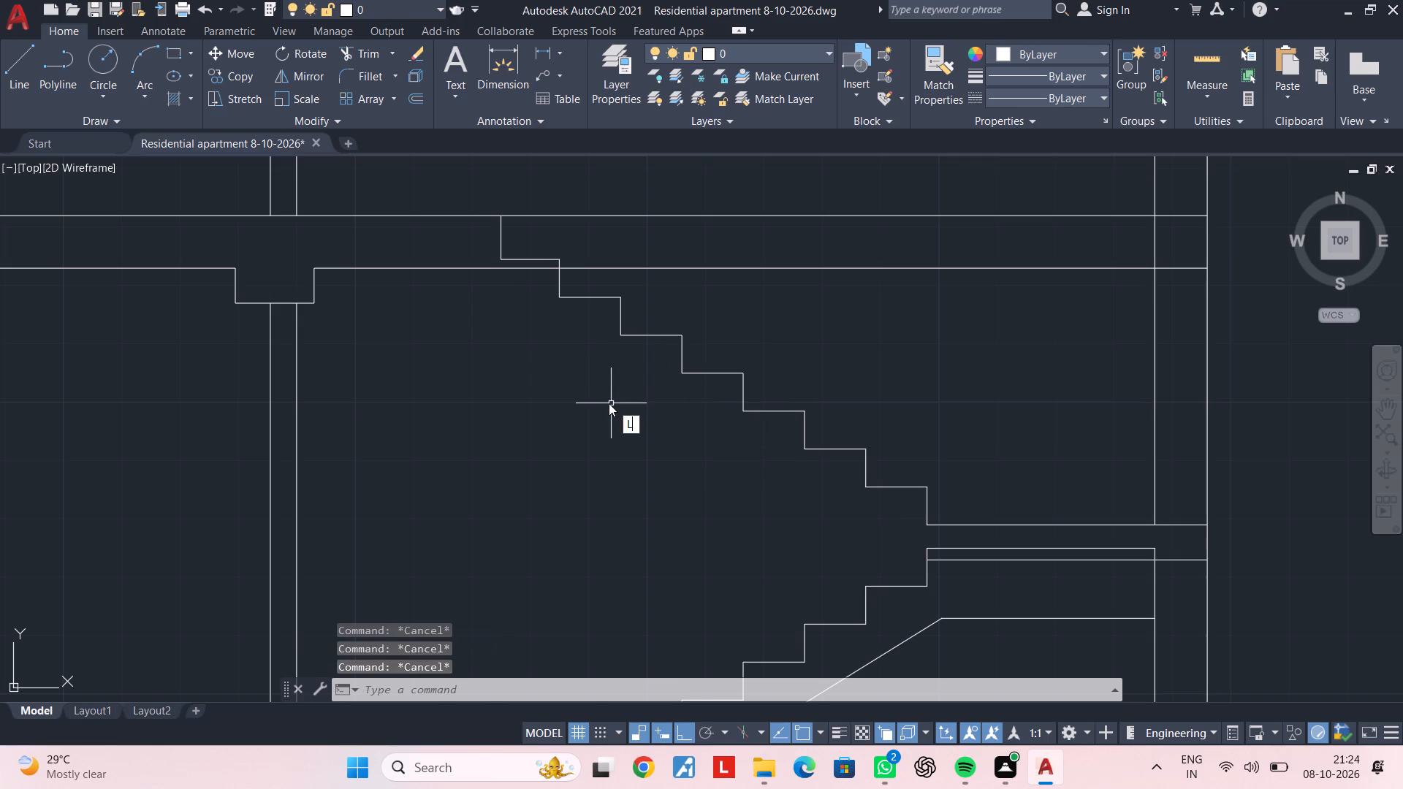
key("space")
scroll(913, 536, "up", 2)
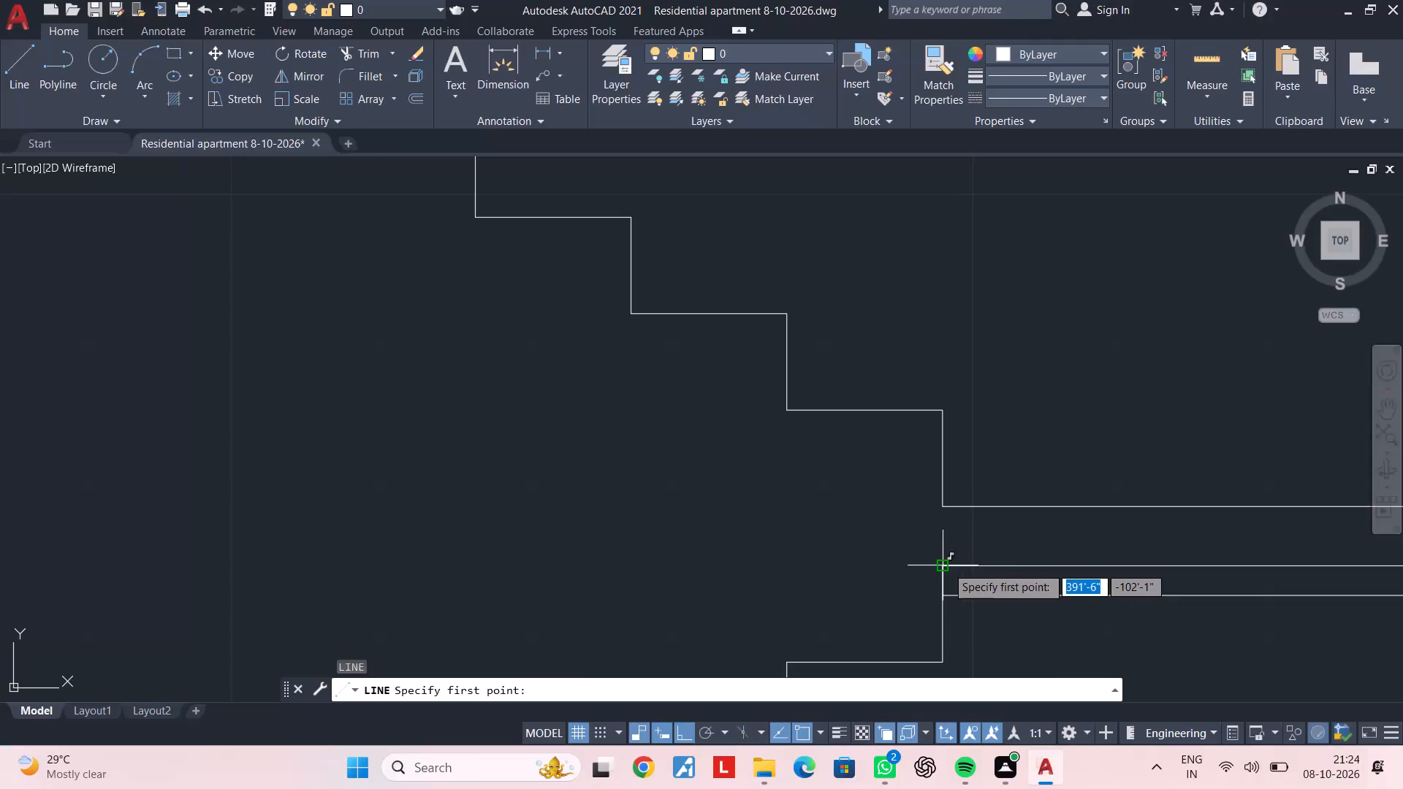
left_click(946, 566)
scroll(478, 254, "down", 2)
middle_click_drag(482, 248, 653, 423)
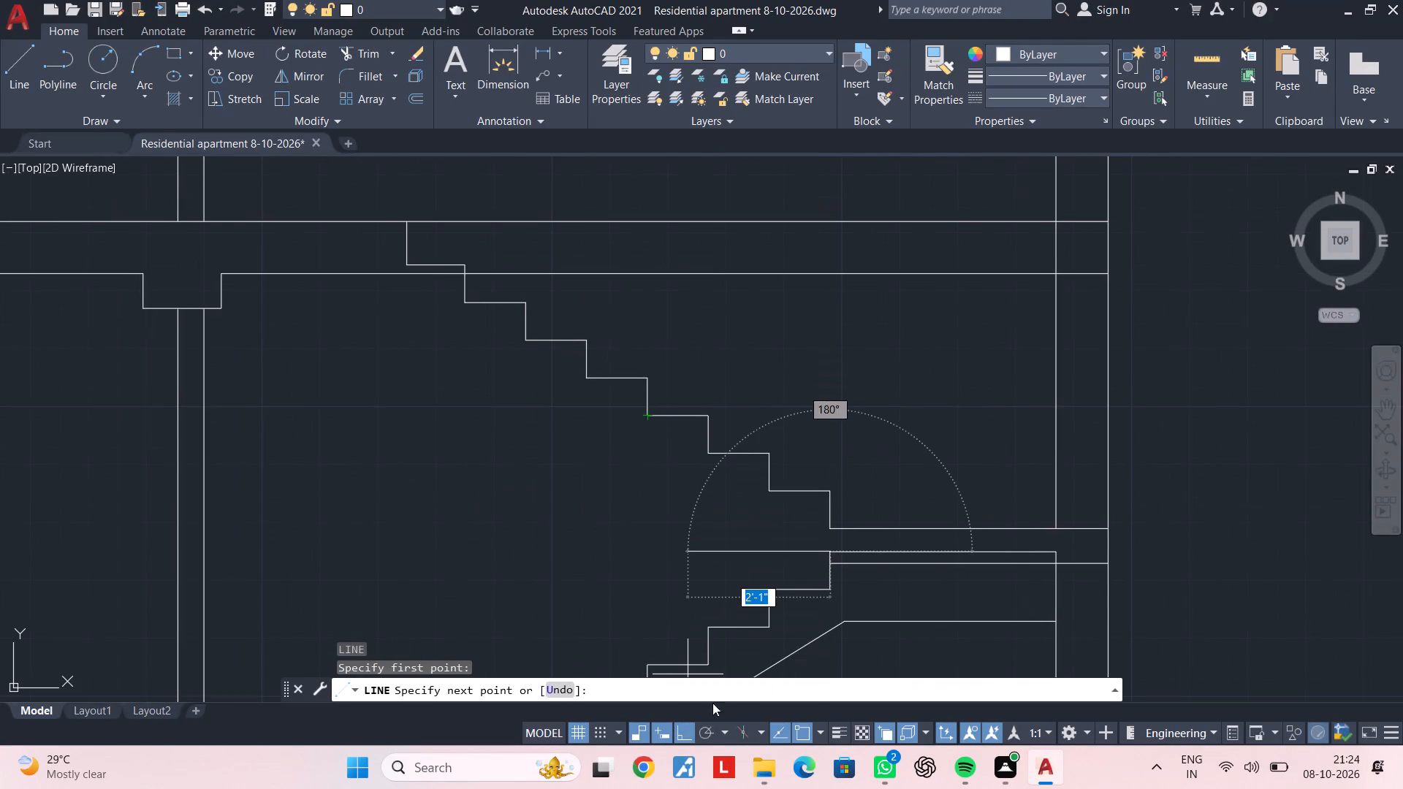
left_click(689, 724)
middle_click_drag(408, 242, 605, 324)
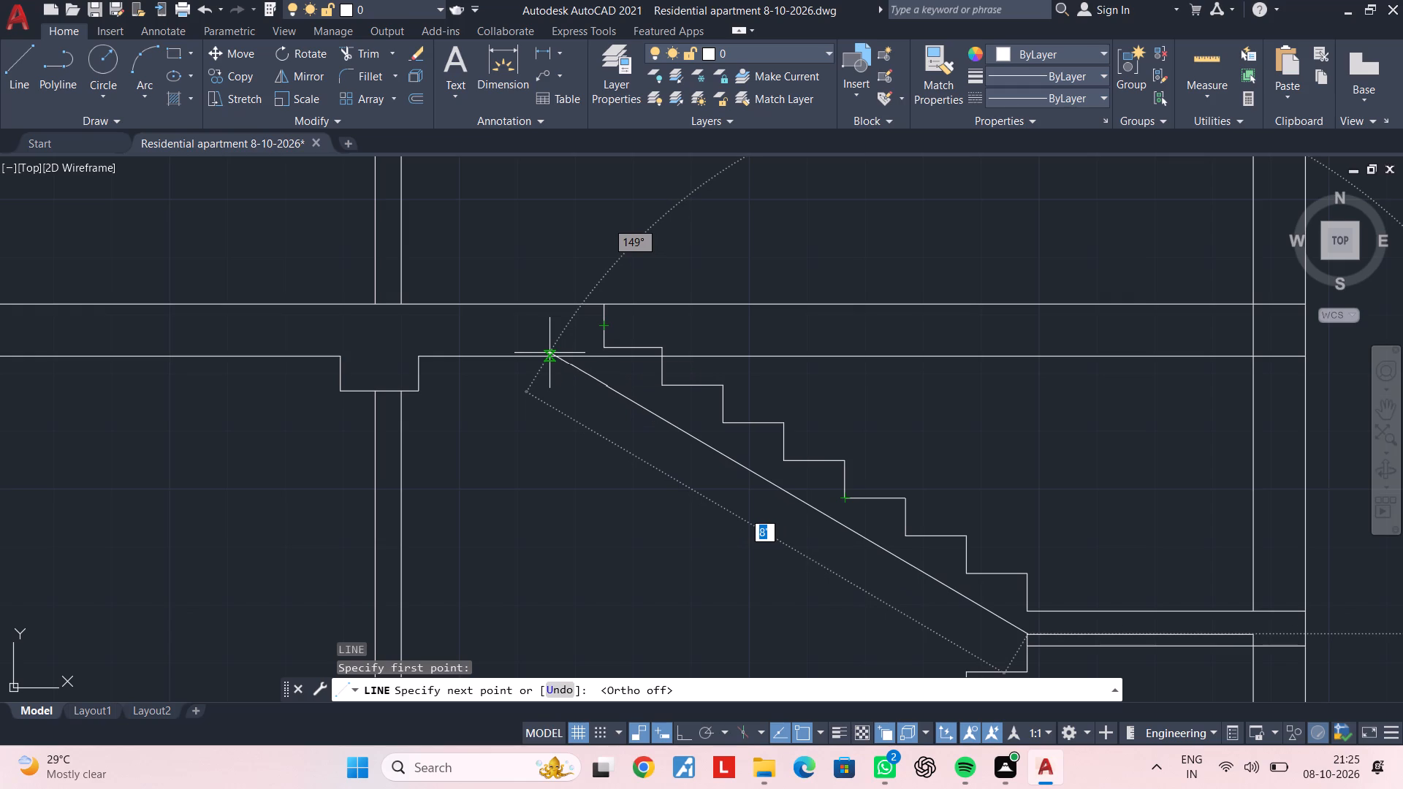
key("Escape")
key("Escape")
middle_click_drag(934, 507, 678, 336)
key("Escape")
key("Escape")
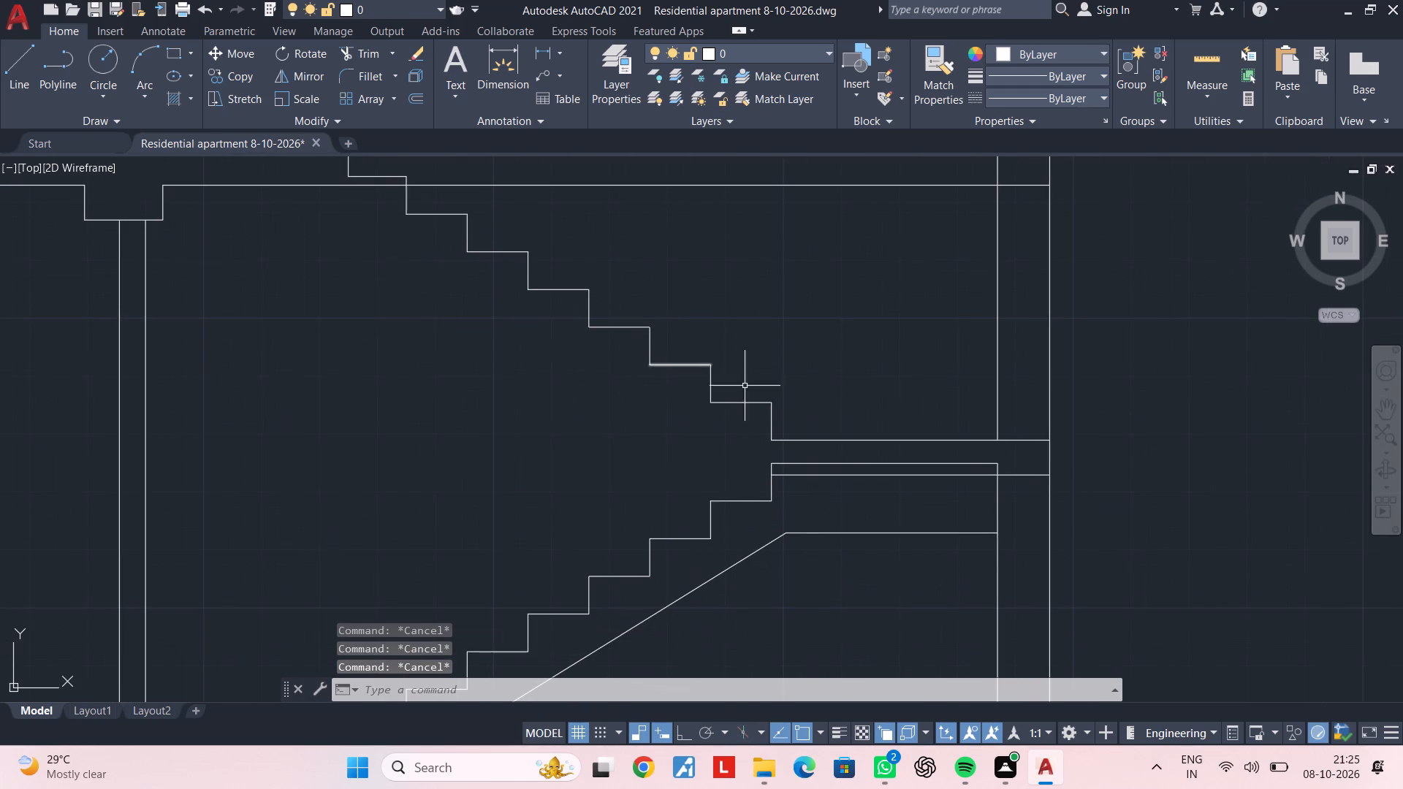
Erase all risers and treads of the upper flight between the landing and the floor slab.
scroll(815, 447, "up", 3)
scroll(808, 445, "down", 2)
middle_click_drag(808, 445, 832, 454)
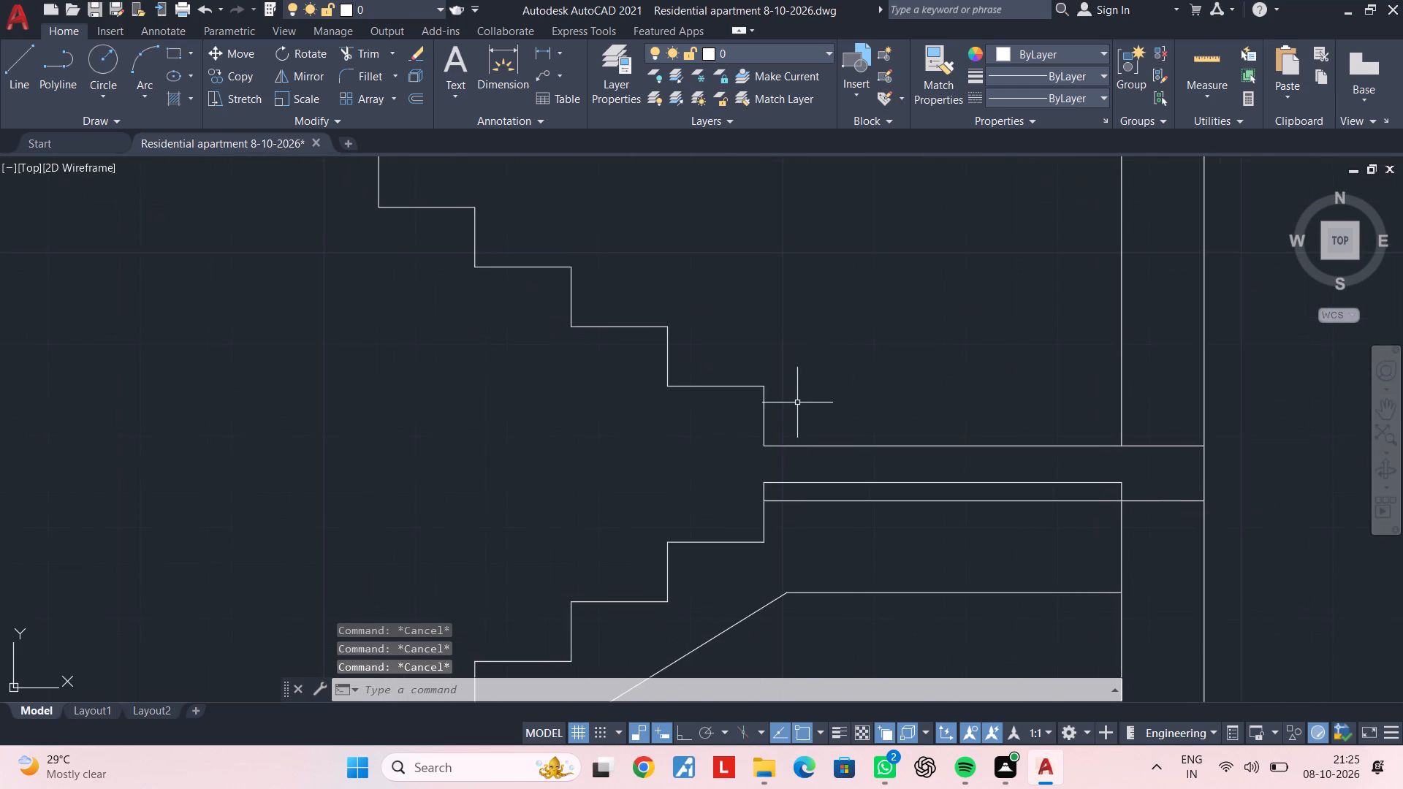
scroll(794, 389, "down", 3)
left_click(788, 339)
left_click(688, 383)
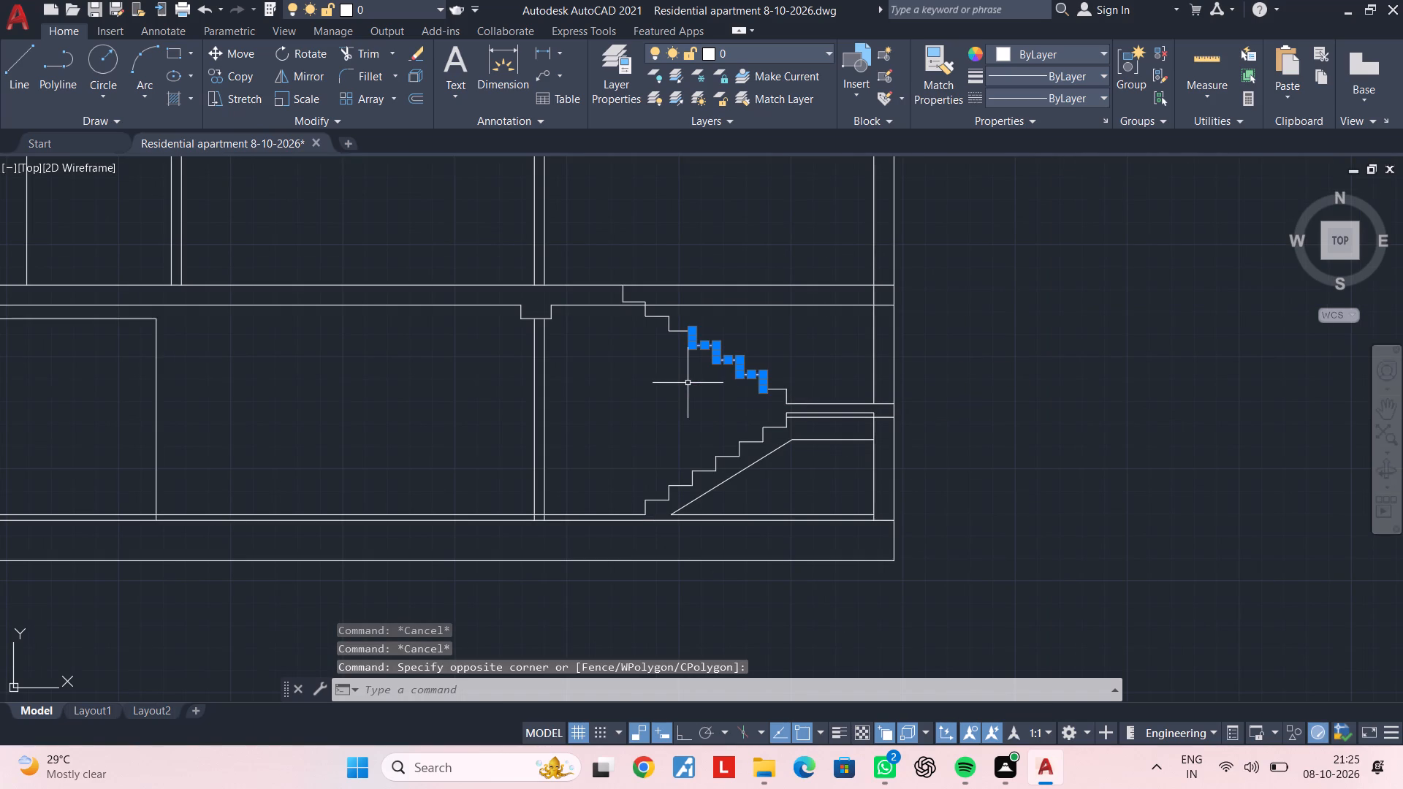
key("Delete")
scroll(769, 348, "up", 2)
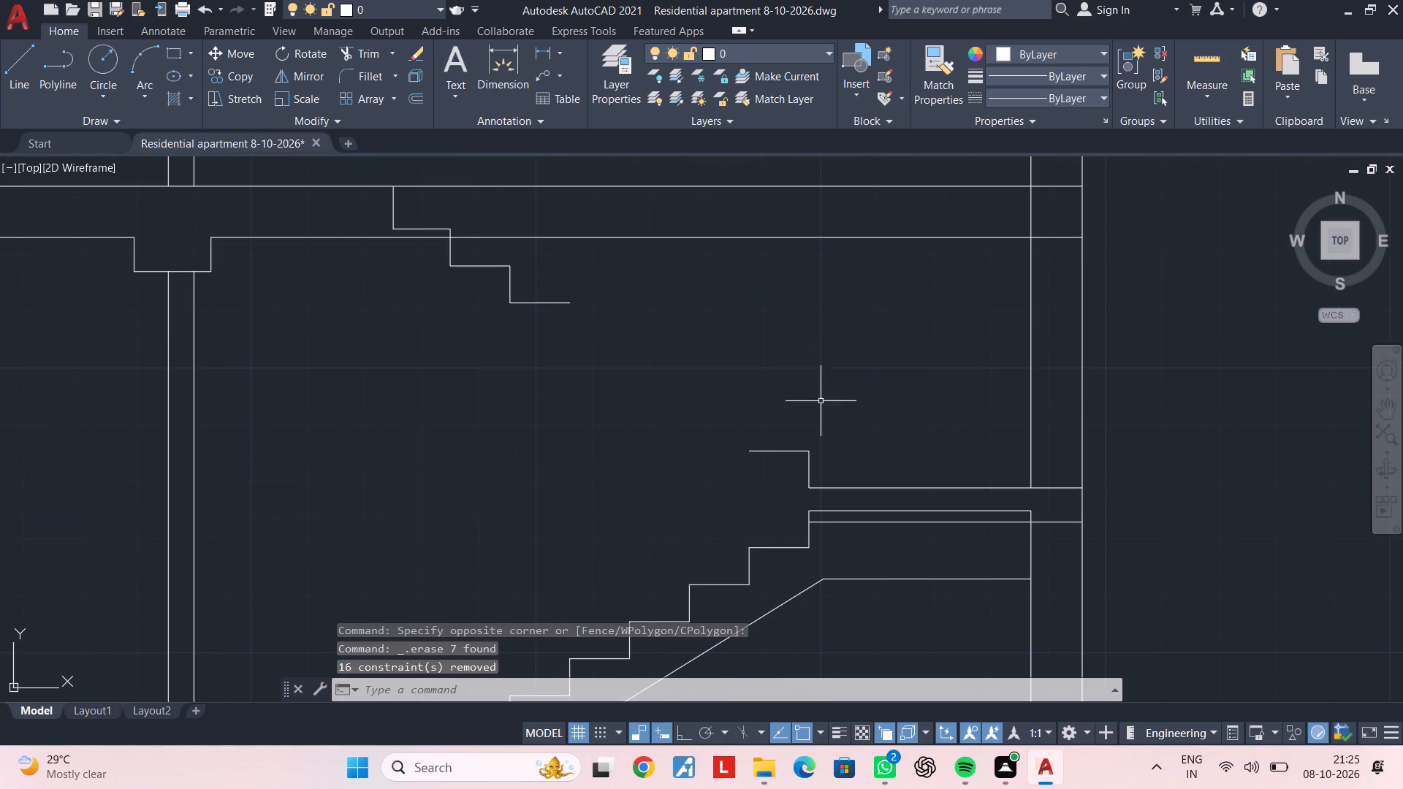
left_click(821, 401)
left_click(767, 467)
key("Delete")
middle_click_drag(672, 387, 777, 461)
left_click(709, 358)
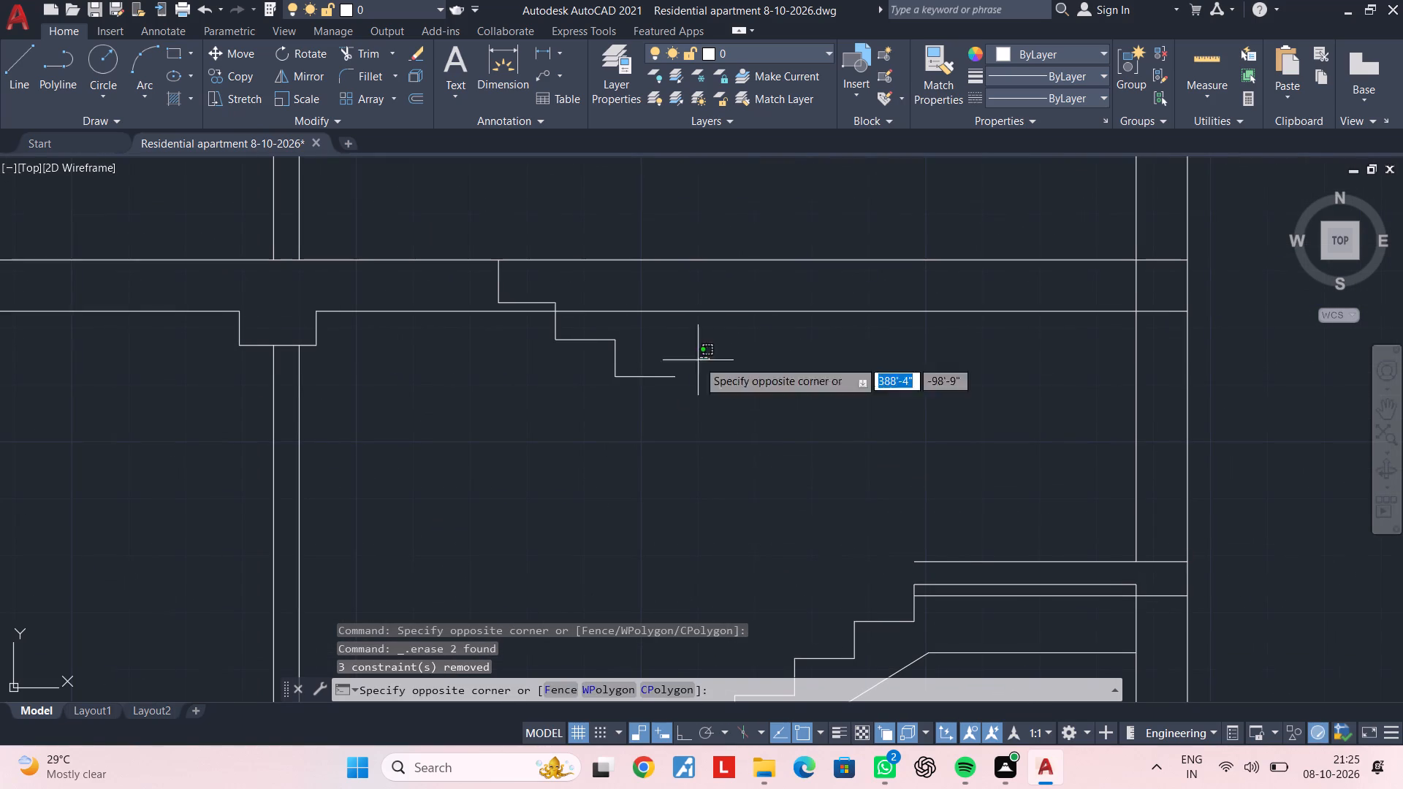
left_click(604, 392)
key("Delete")
left_click(443, 230)
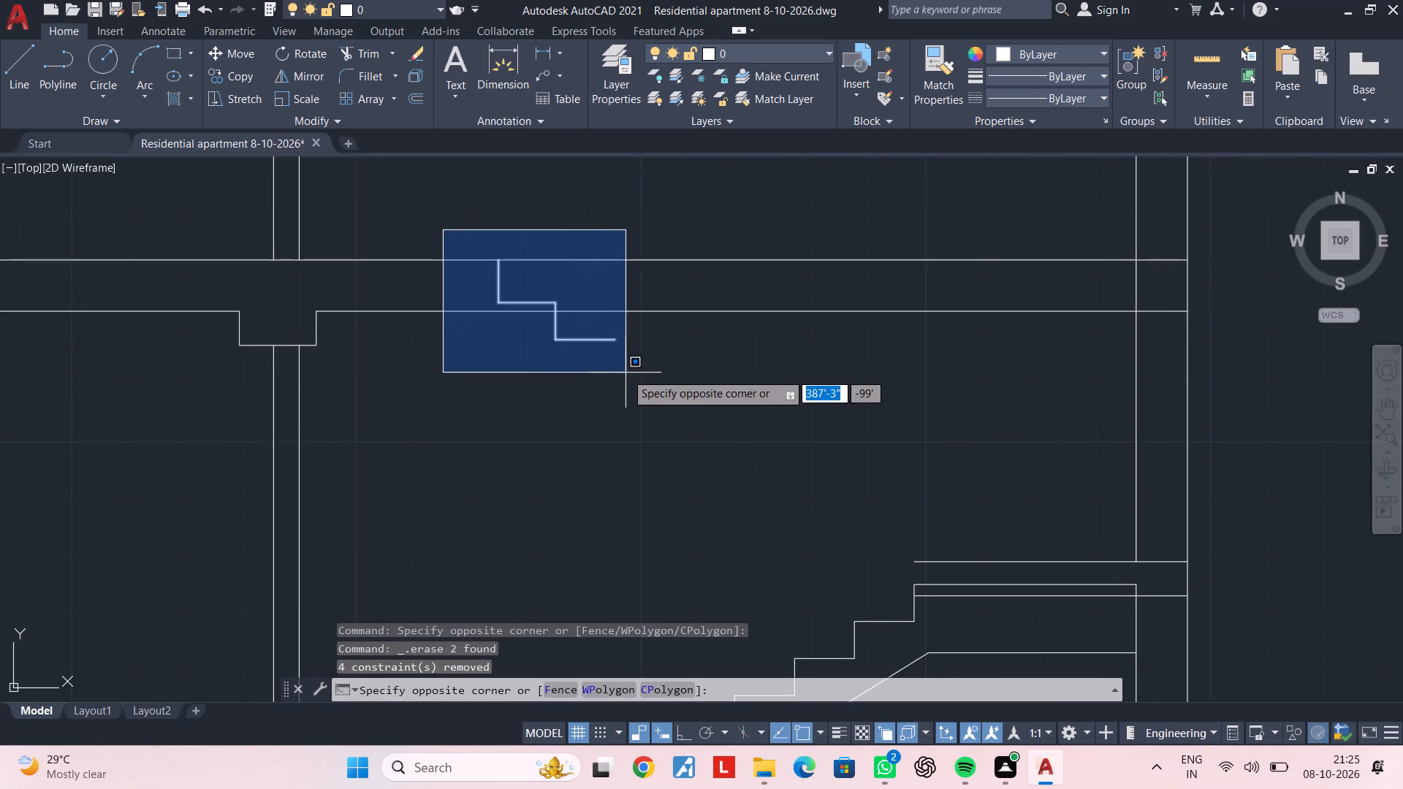
left_click(632, 376)
key("Delete")
Measure the vertical gap between the landing's topmost line and the line directly below it.
scroll(661, 387, "down", 2)
middle_click_drag(734, 395, 503, 262)
scroll(803, 358, "up", 2)
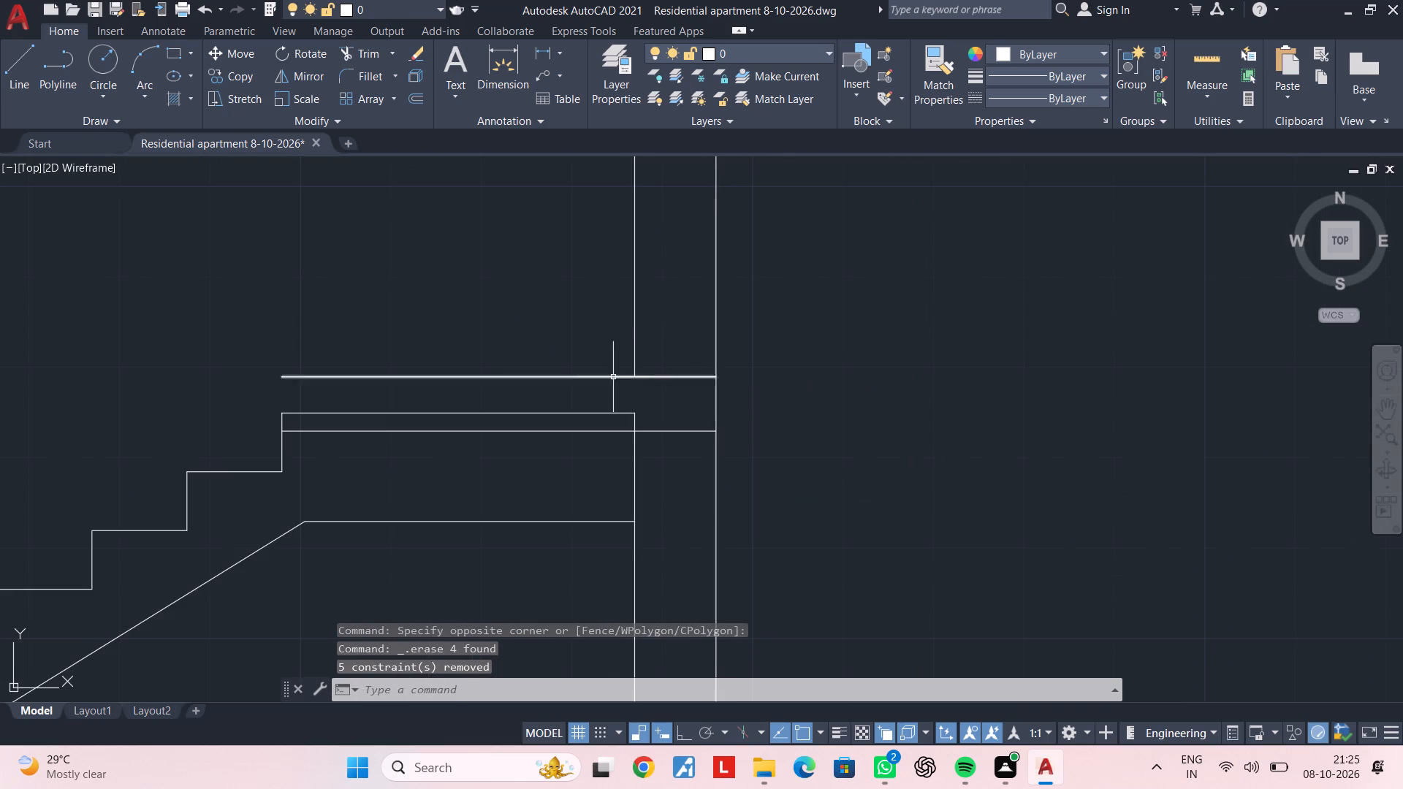
left_click(611, 378)
middle_click_drag(606, 297, 778, 468)
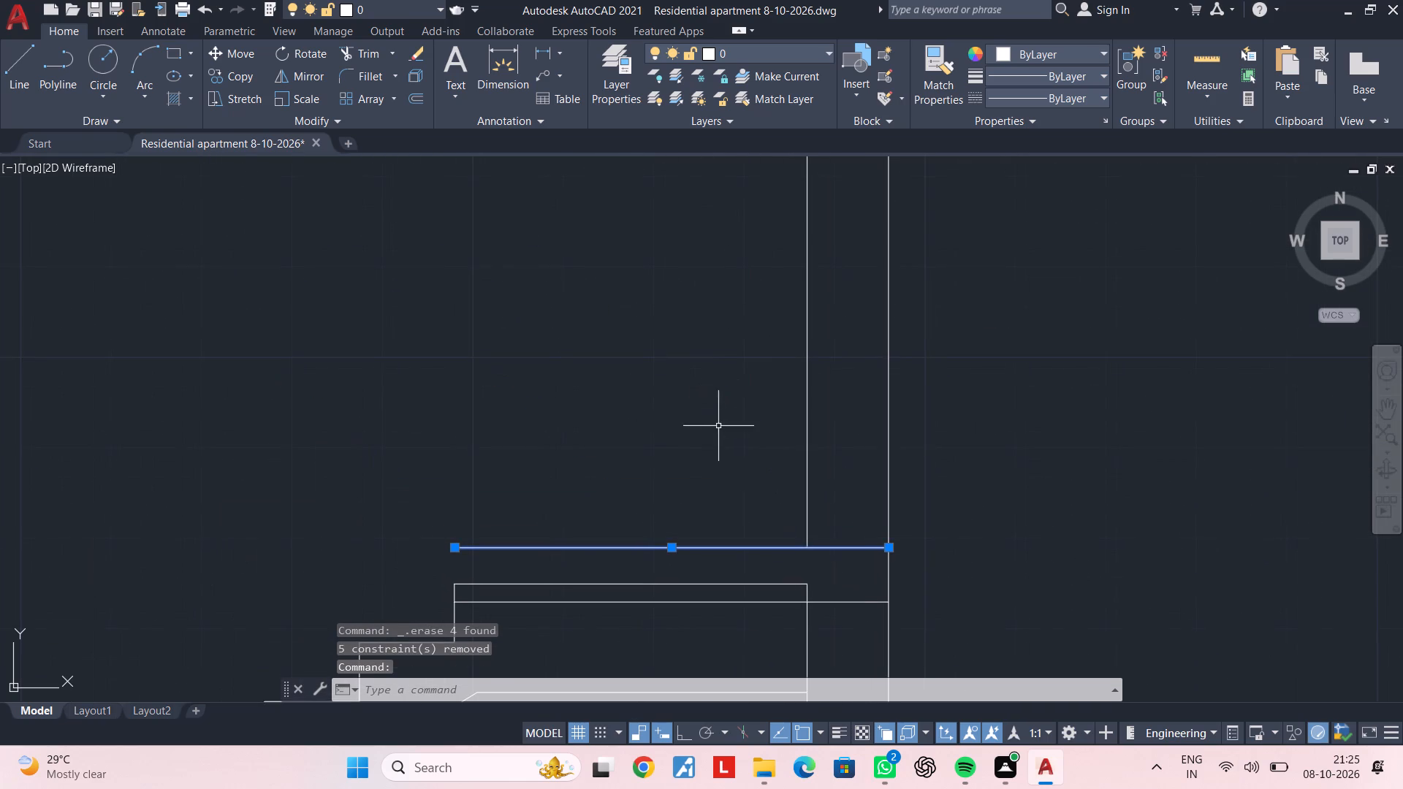
middle_click_drag(726, 384, 727, 376)
key("Escape")
key("Escape")
key("Escape")
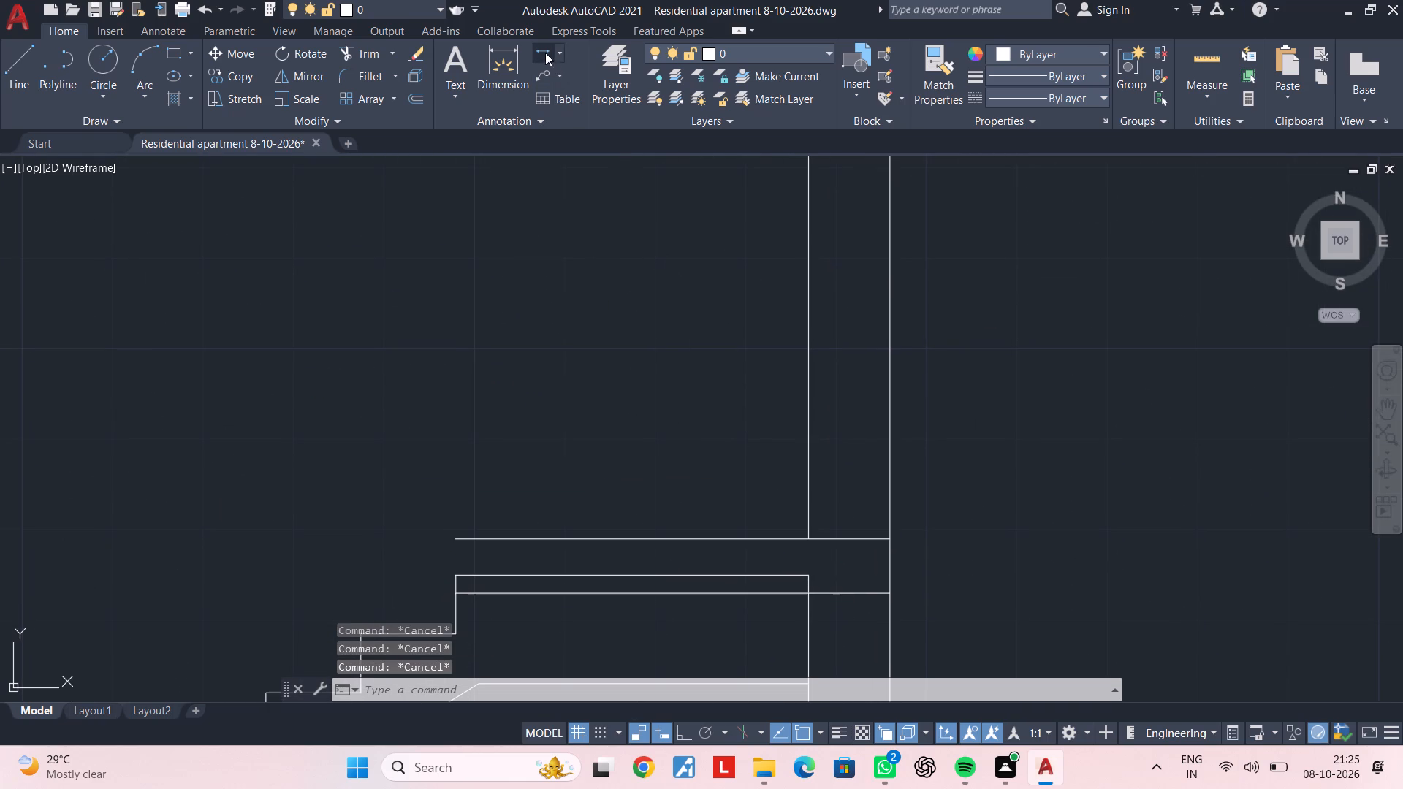
left_click(545, 53)
left_click(655, 574)
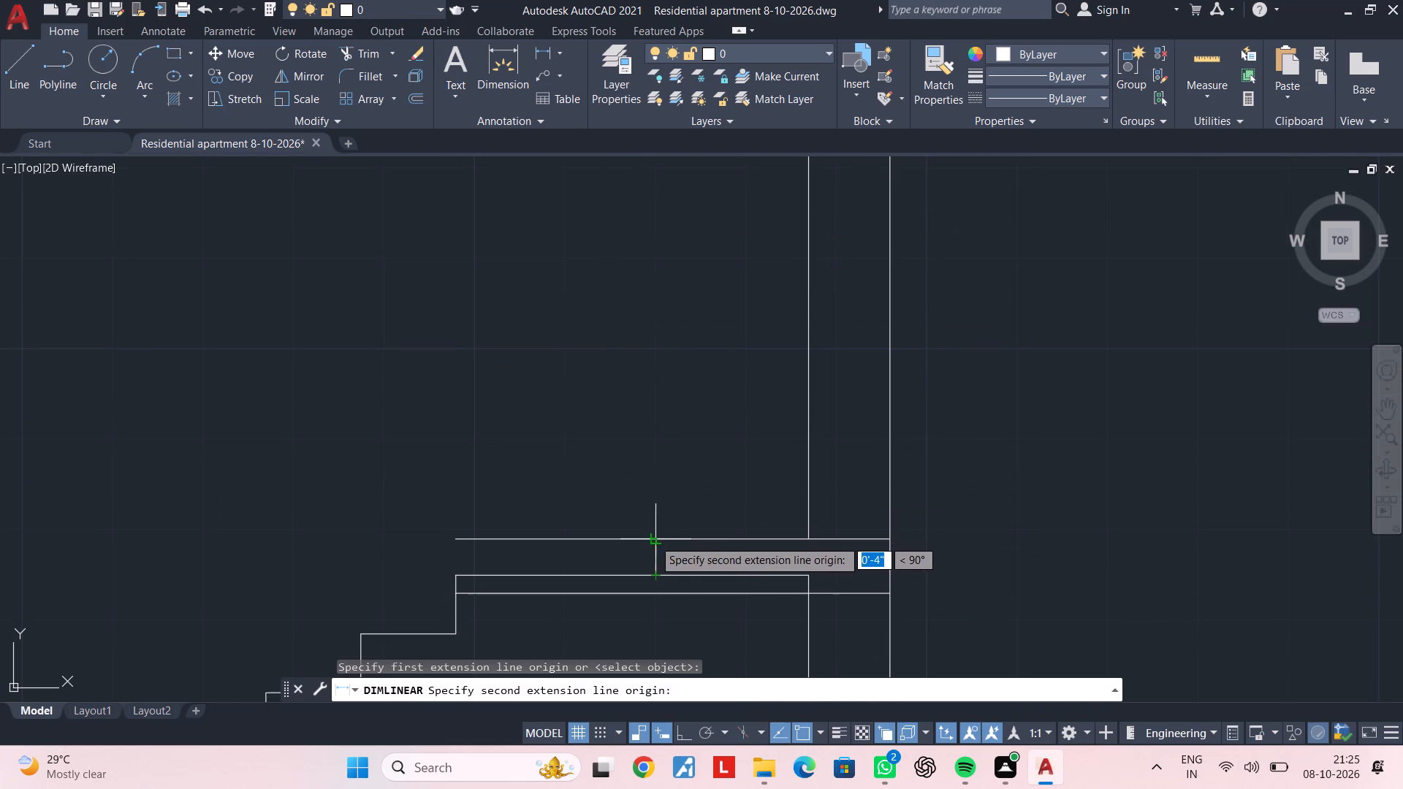
left_click(653, 539)
key("Escape")
key("Escape")
Offset the landing's topmost line upward by 2".
left_click(657, 537)
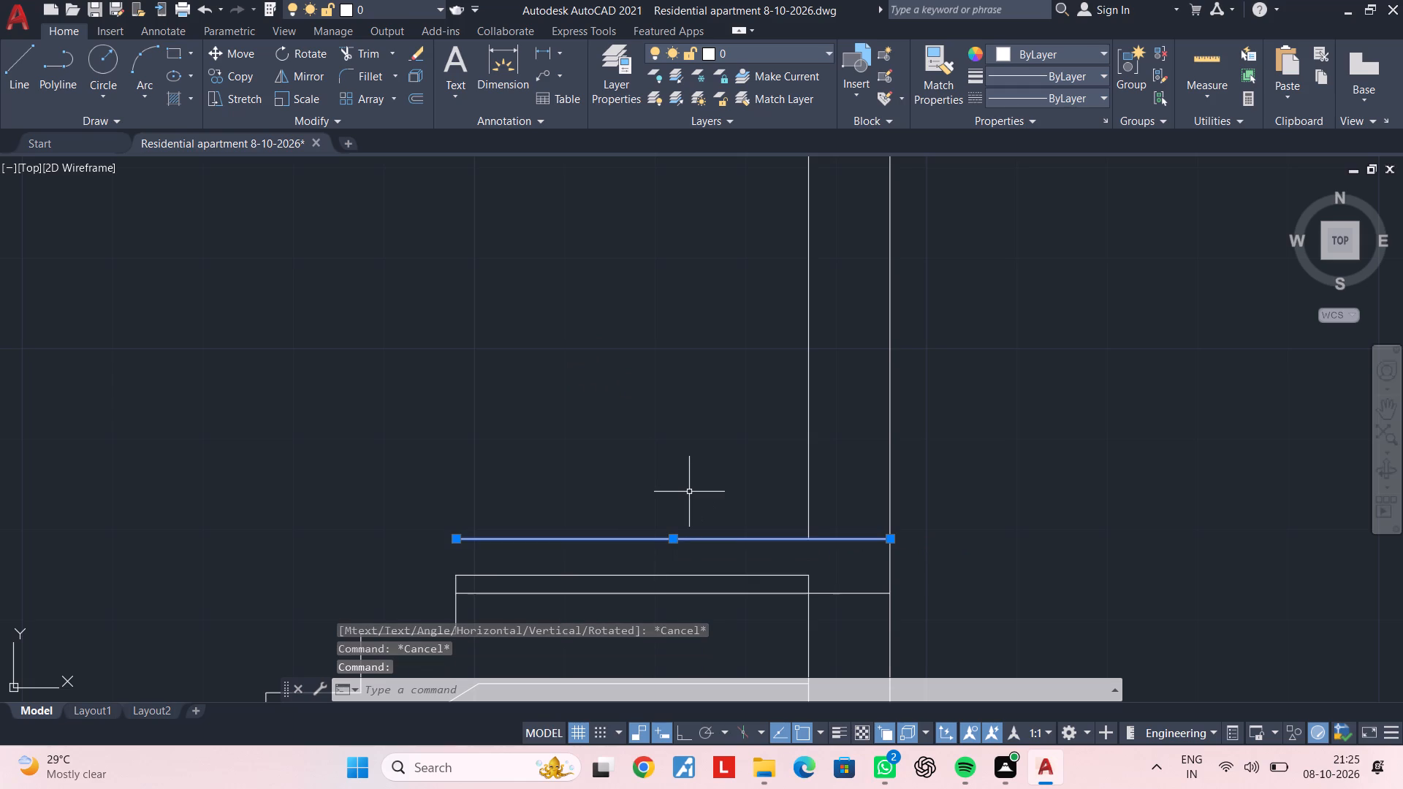
type("OF")
key("space")
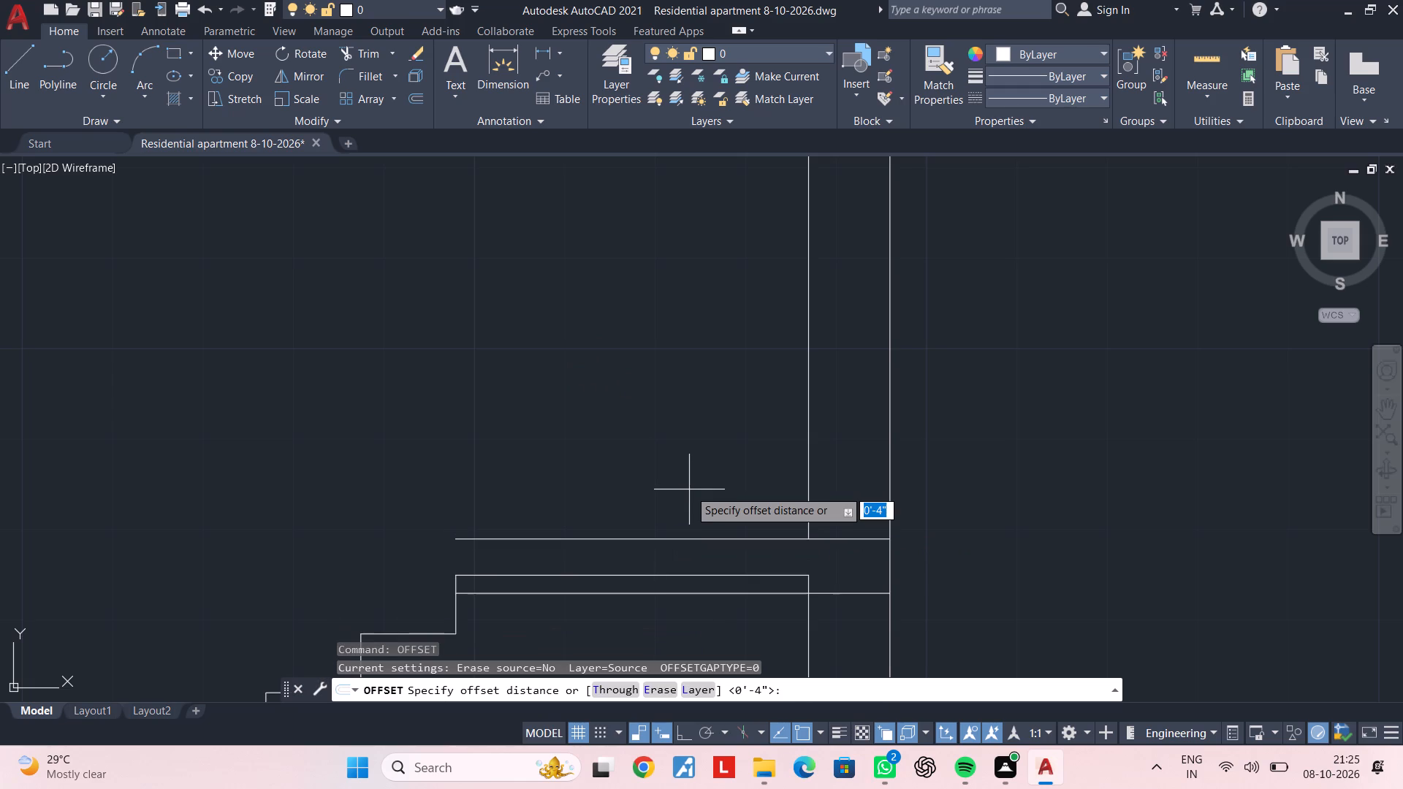
type("2\"")
key("Return")
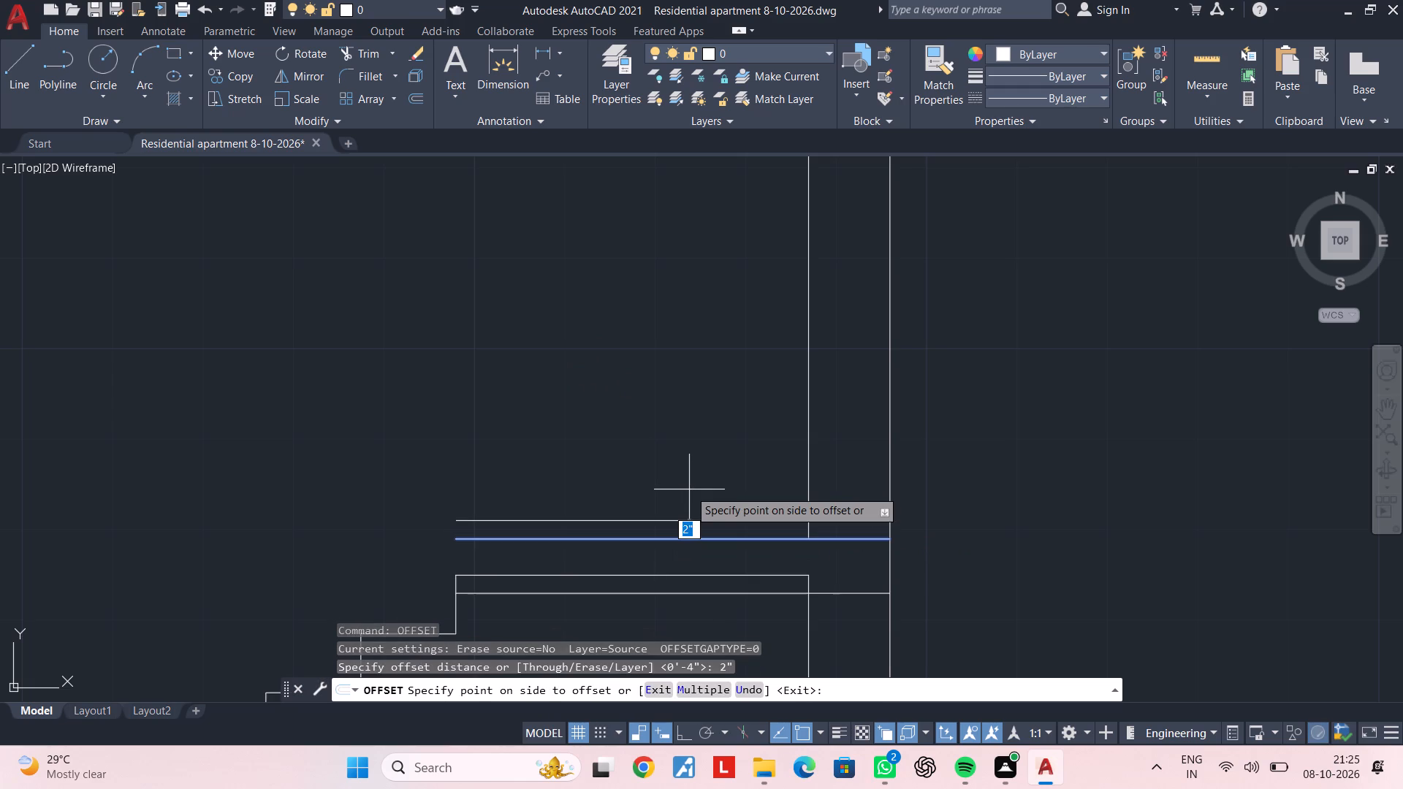
left_click(689, 489)
key("Escape")
key("Escape")
Erase the original landing line just below the new offset line.
left_click(764, 541)
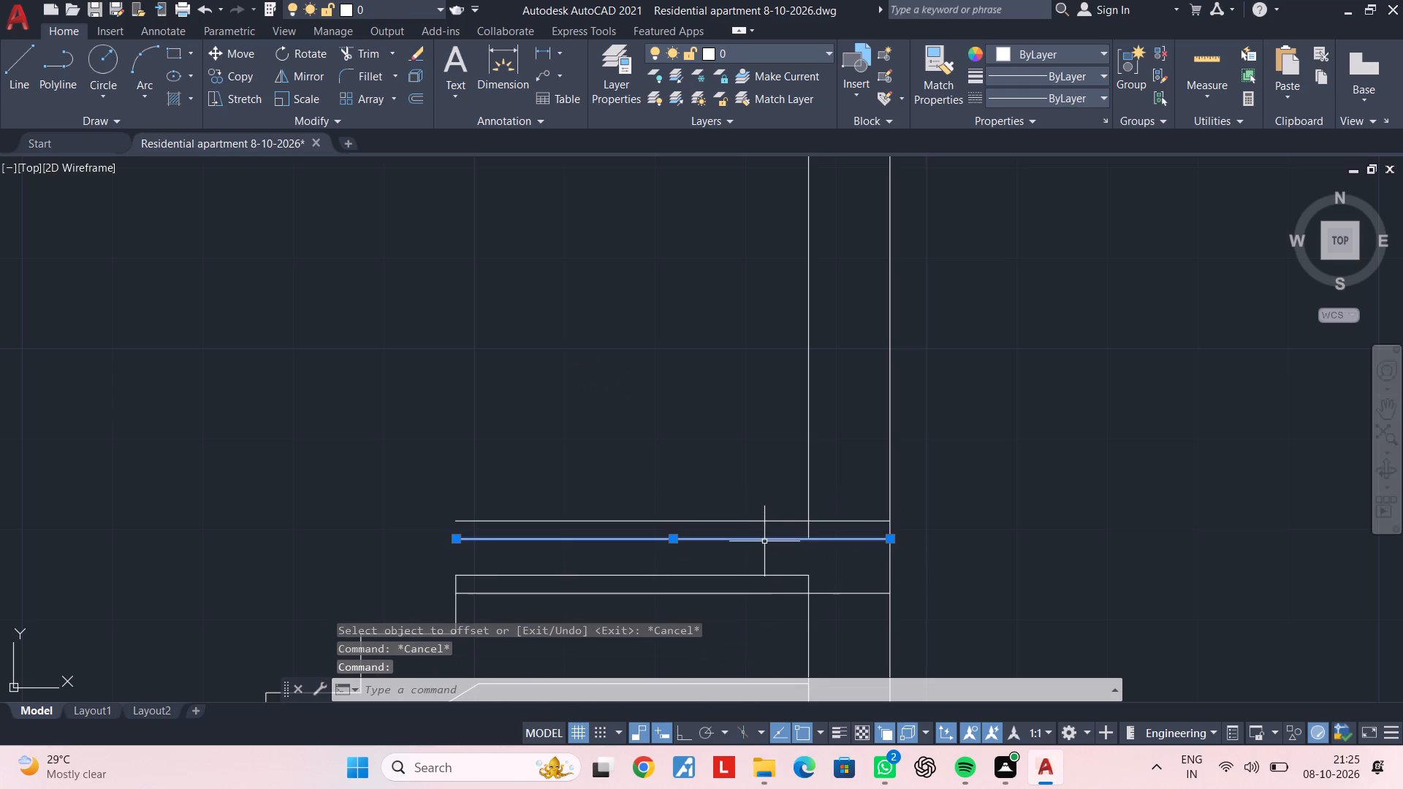
key("Delete")
key("Escape")
key("Escape")
Trim the short end of the inner wall line that projects below the new landing line.
type("TR")
key("space")
left_click(804, 538)
left_click(816, 535)
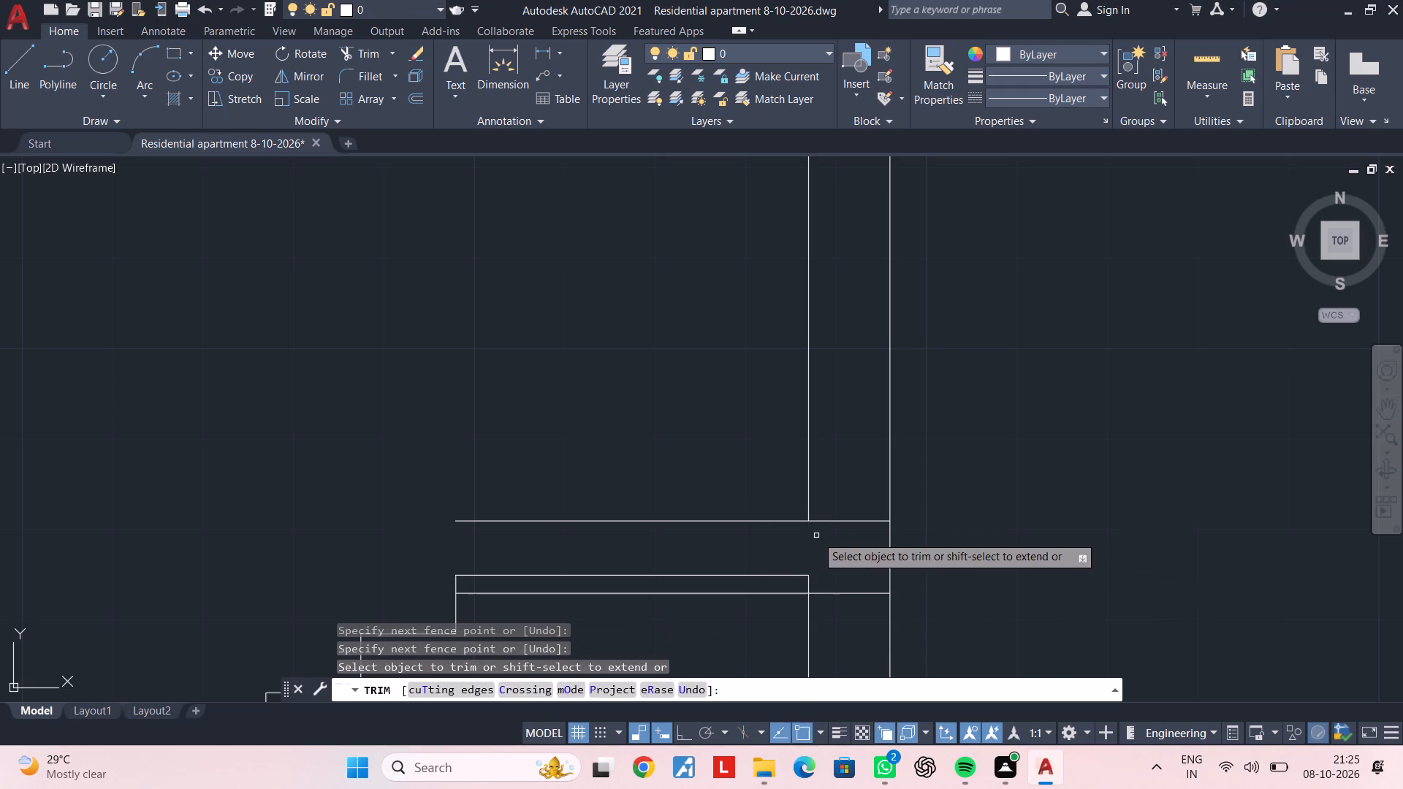
key("Escape")
key("Escape")
Start the upper flight as a polyline from the landing line's free end, with two 6.5" risers and 10.5" treads climbing away from the wall.
middle_click_drag(620, 481, 861, 468)
key("Escape")
key("Escape")
key("Escape")
type("PL")
key("space")
left_click(693, 506)
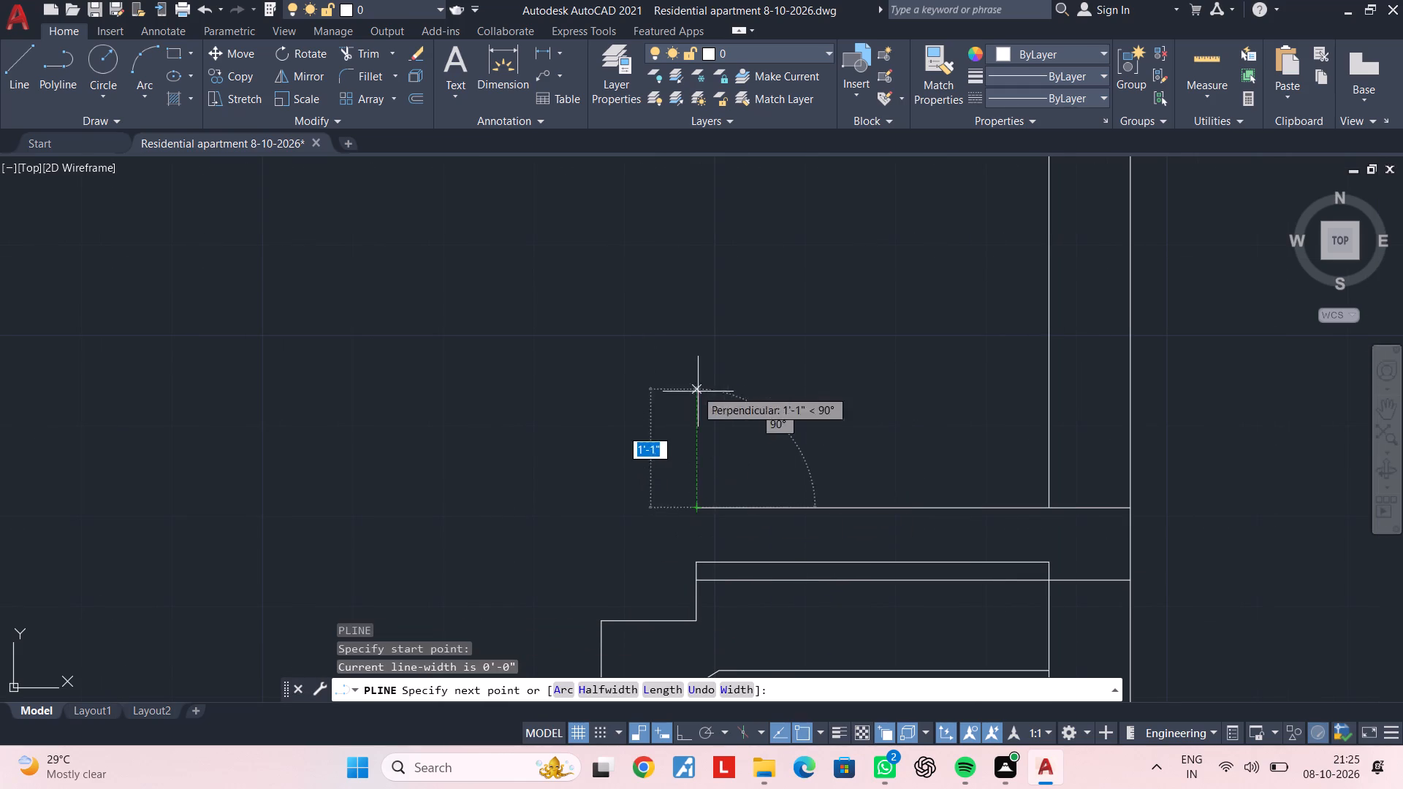
left_click(685, 723)
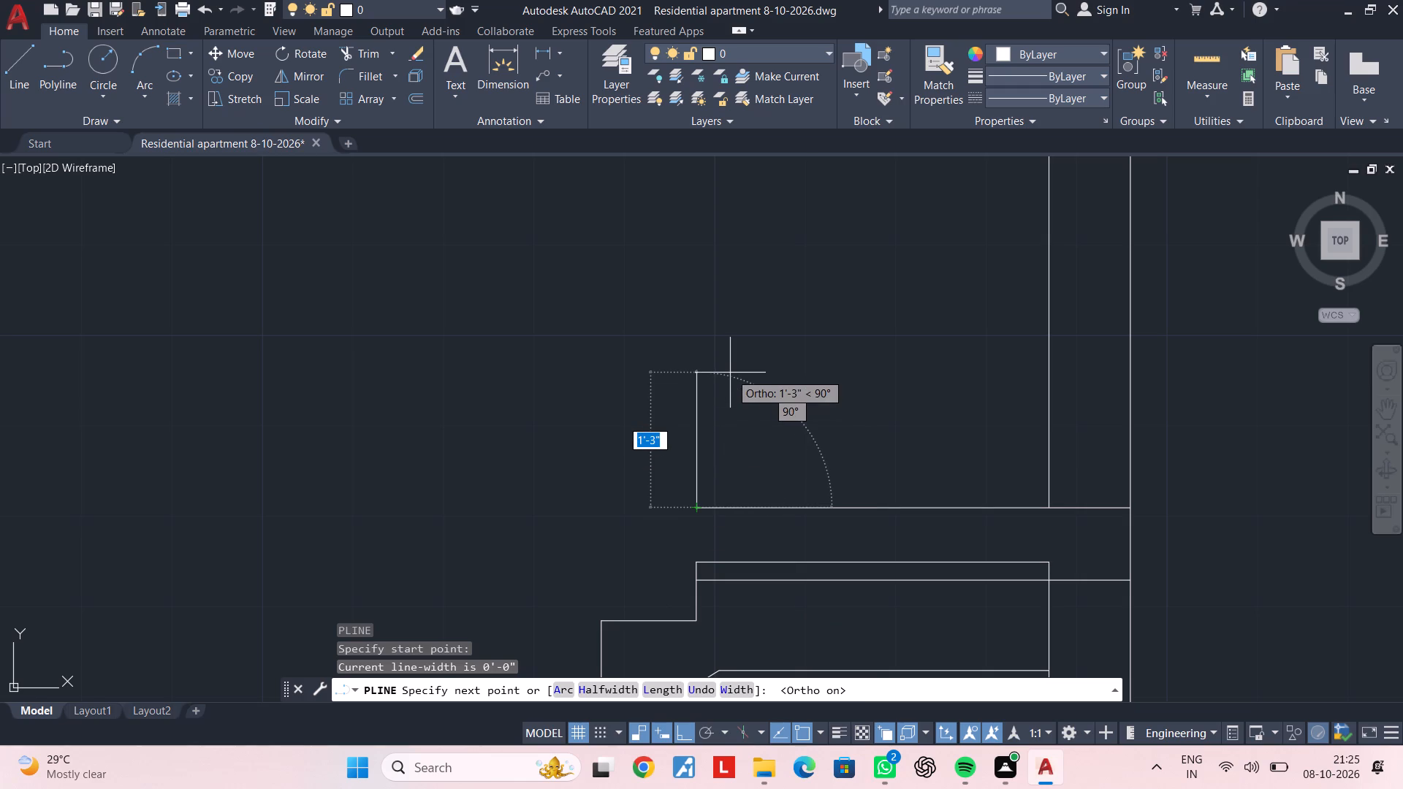
type("6.5\"")
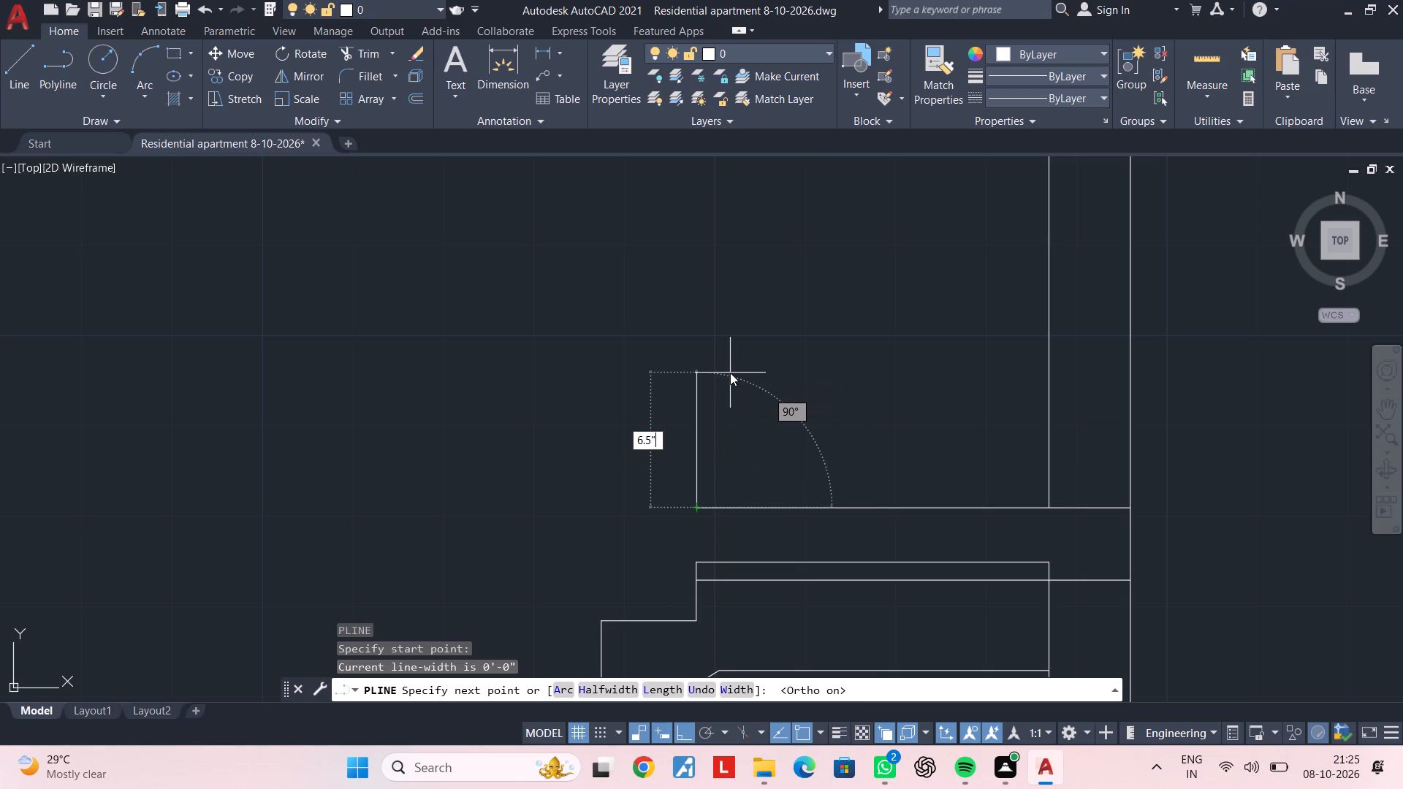
key("Return")
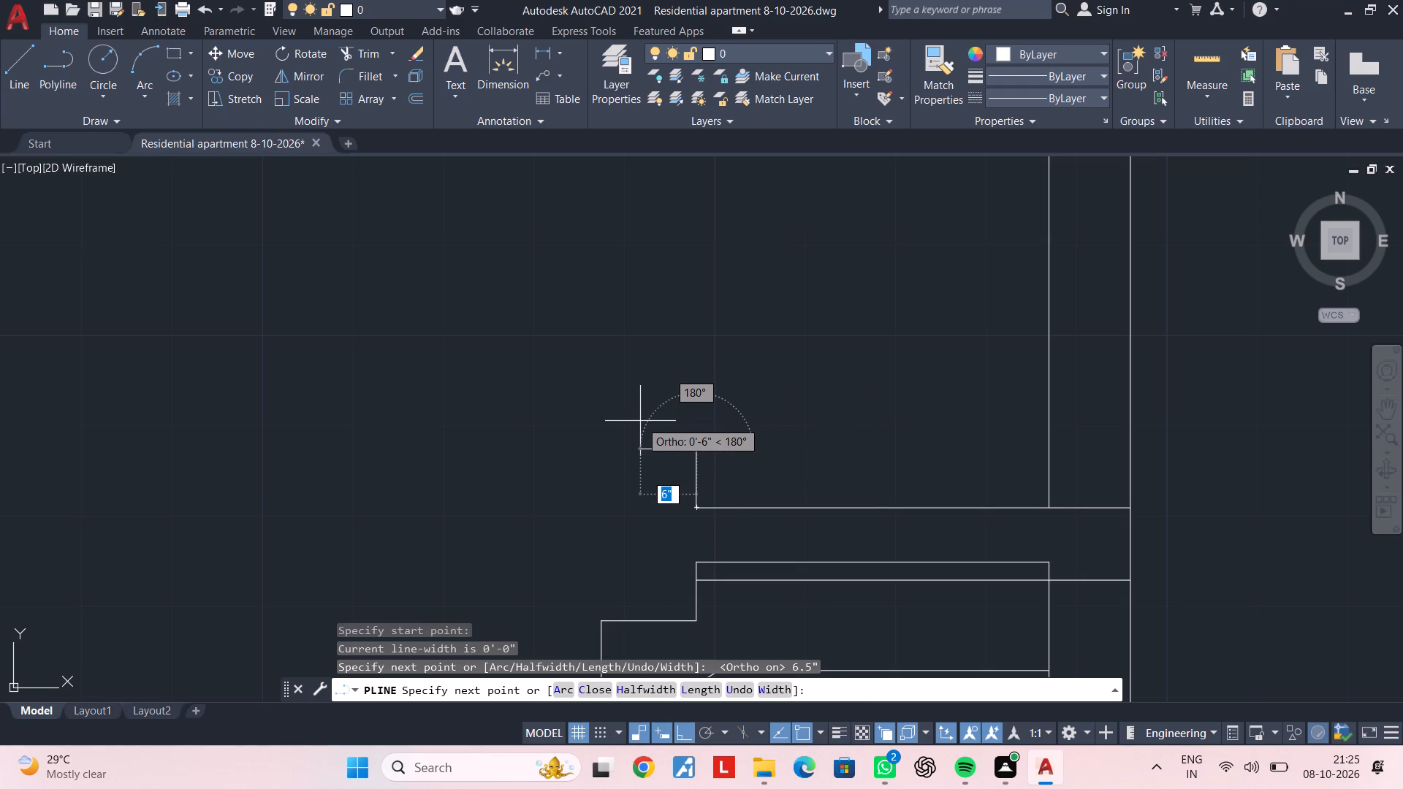
type("10.5\"")
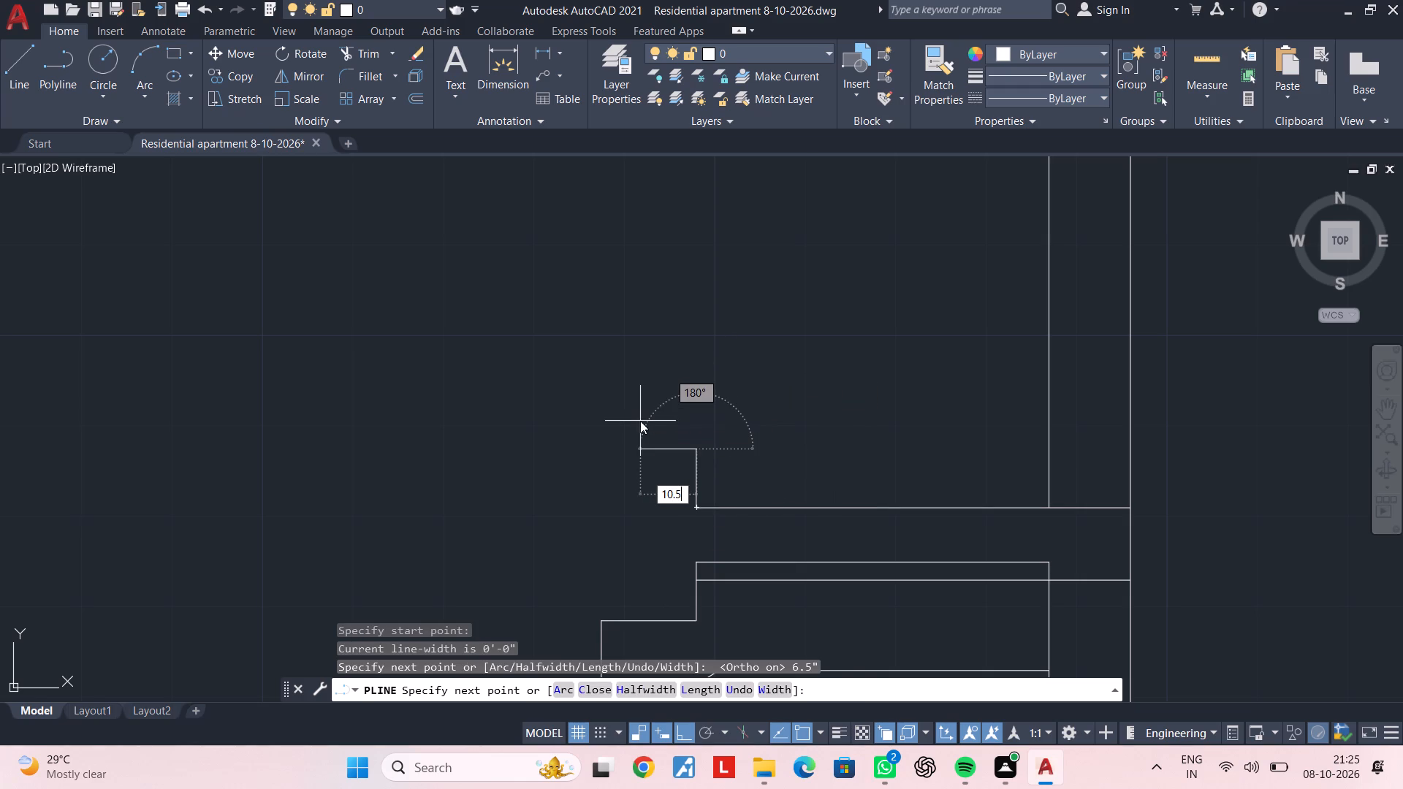
key("Return")
type("6.5\"")
key("Return")
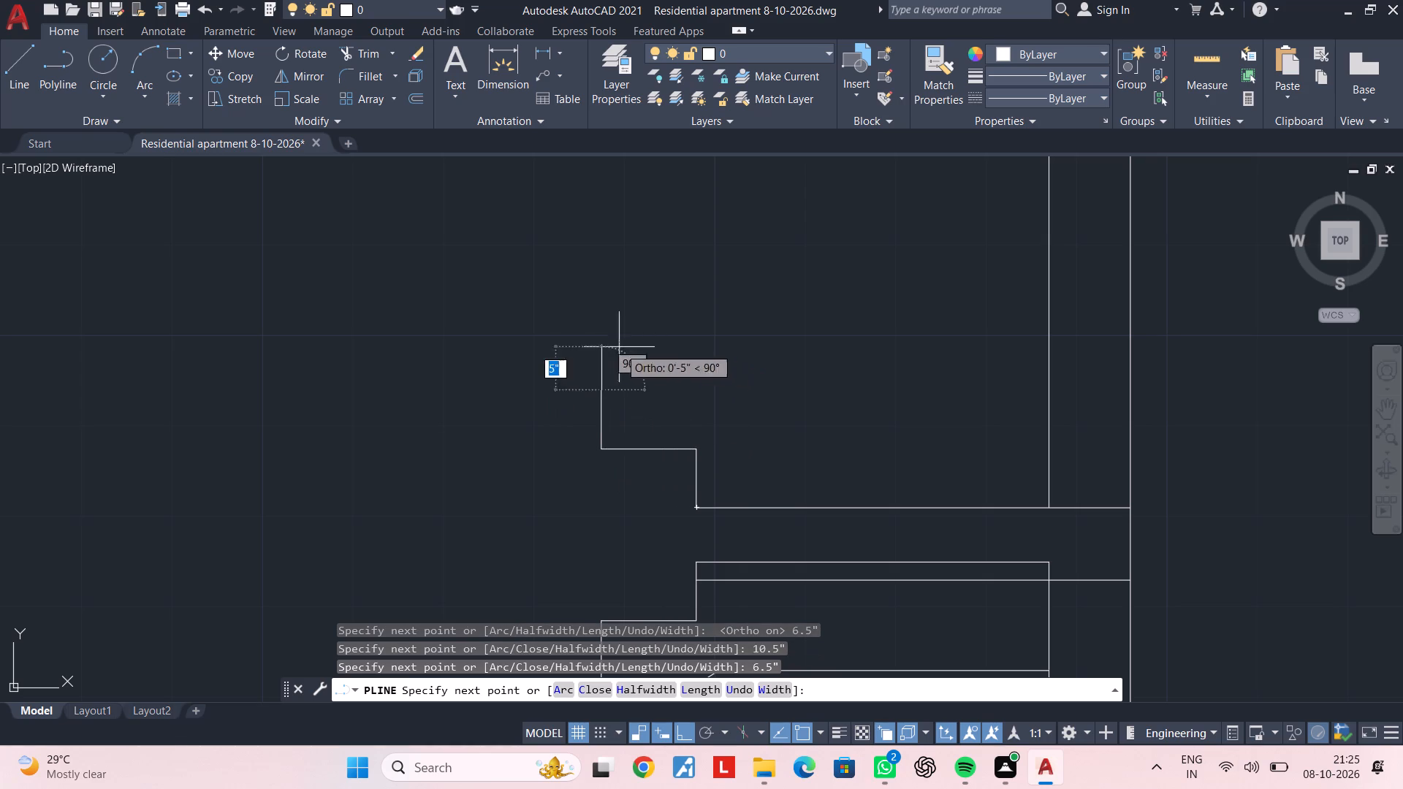
type("10.5\"")
key("Return")
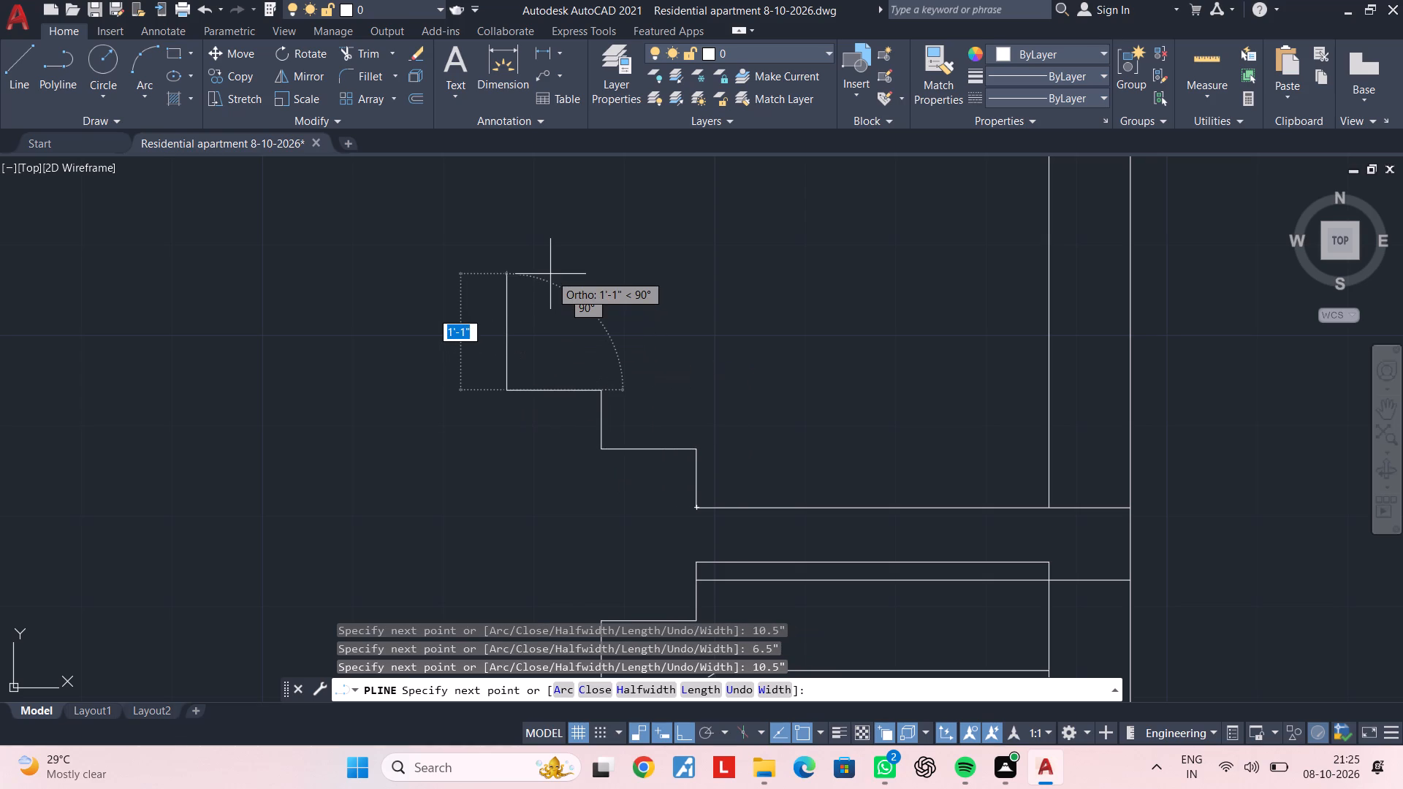
Continue the upper flight polyline with a third and fourth 6.5" riser and 10.5" tread.
type("6.5\"")
key("Return")
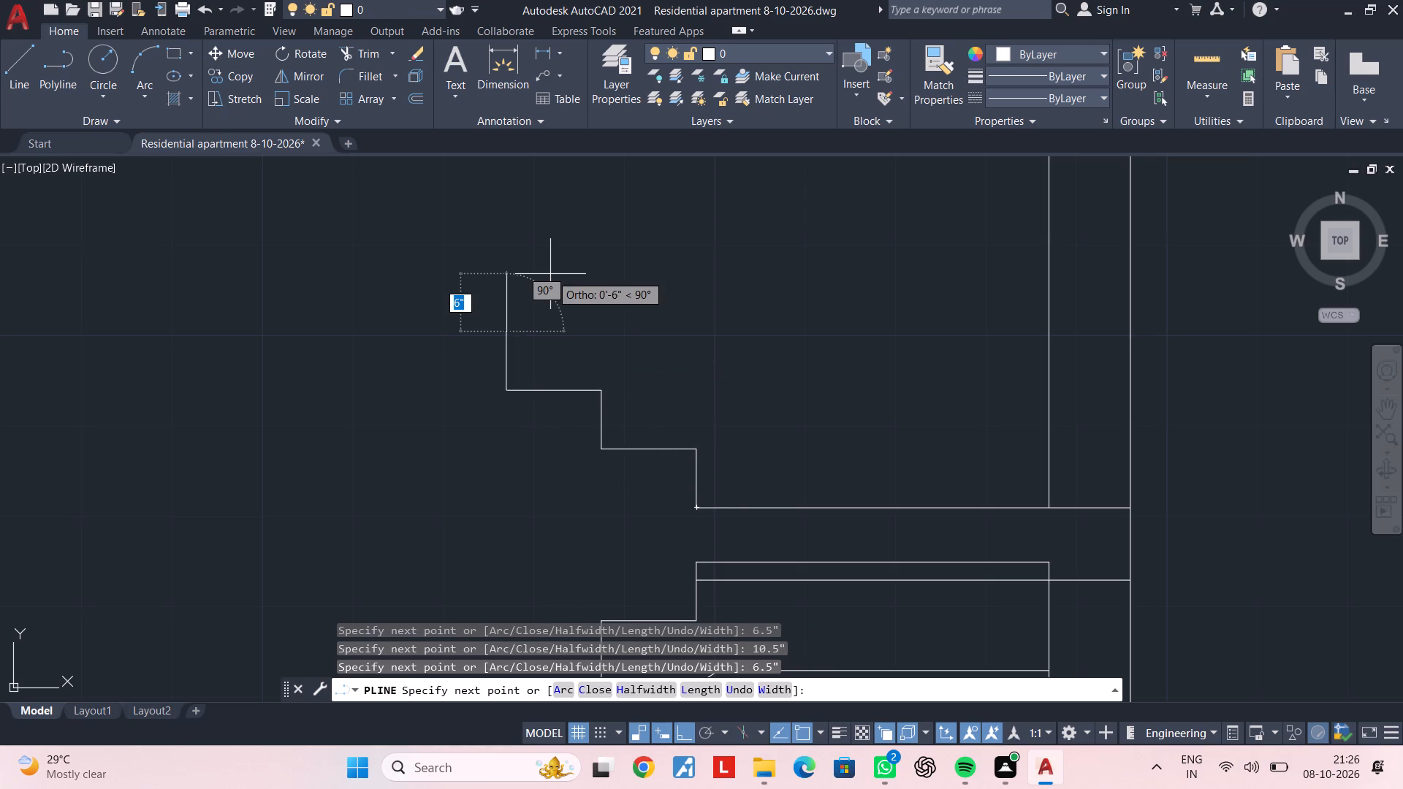
type("10.5\"")
key("Return")
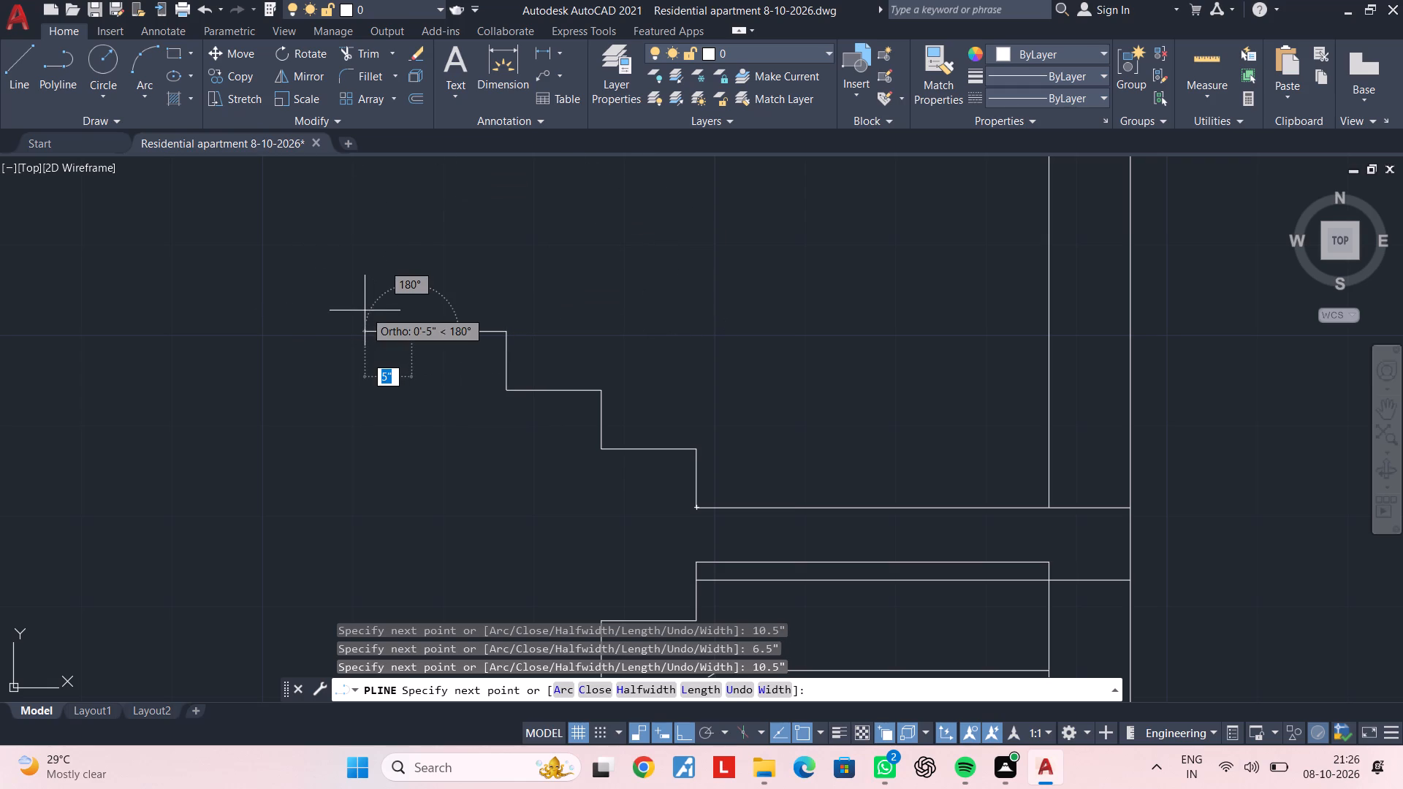
middle_click_drag(416, 257, 528, 427)
type("6.5\"")
key("Return")
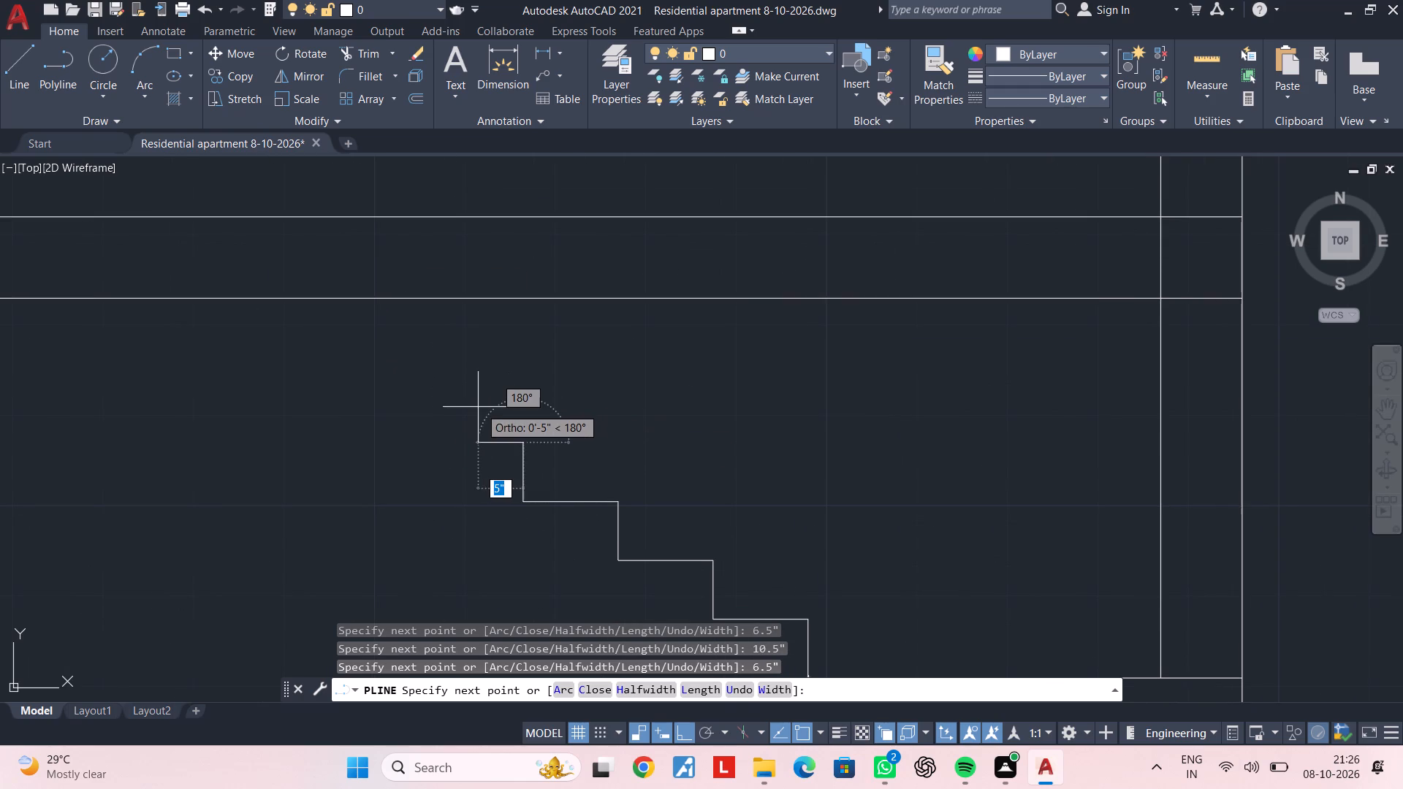
type("10.5\"")
key("Return")
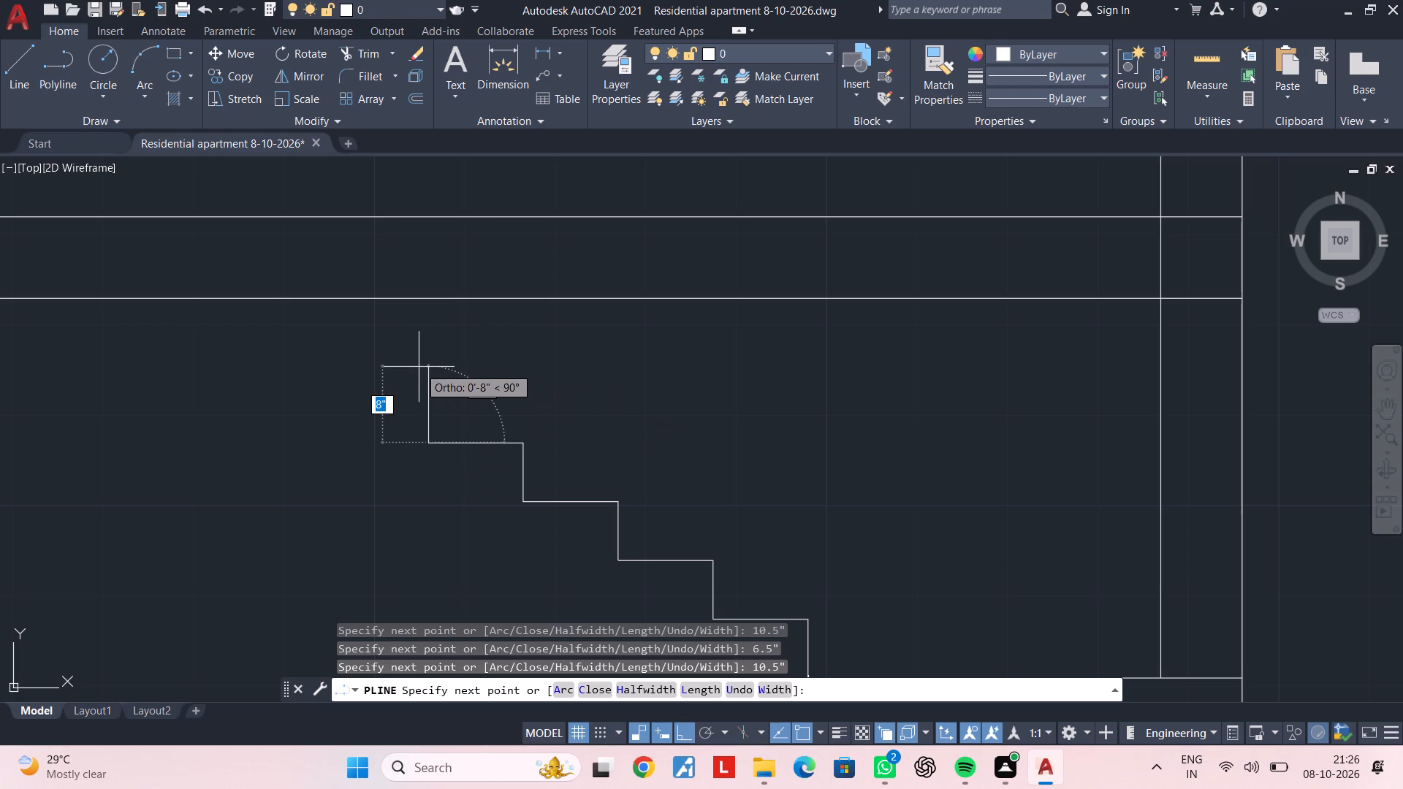
Add a fifth and sixth 6.5" riser and 10.5" tread to the upper flight polyline.
type("6.5\"")
key("Return")
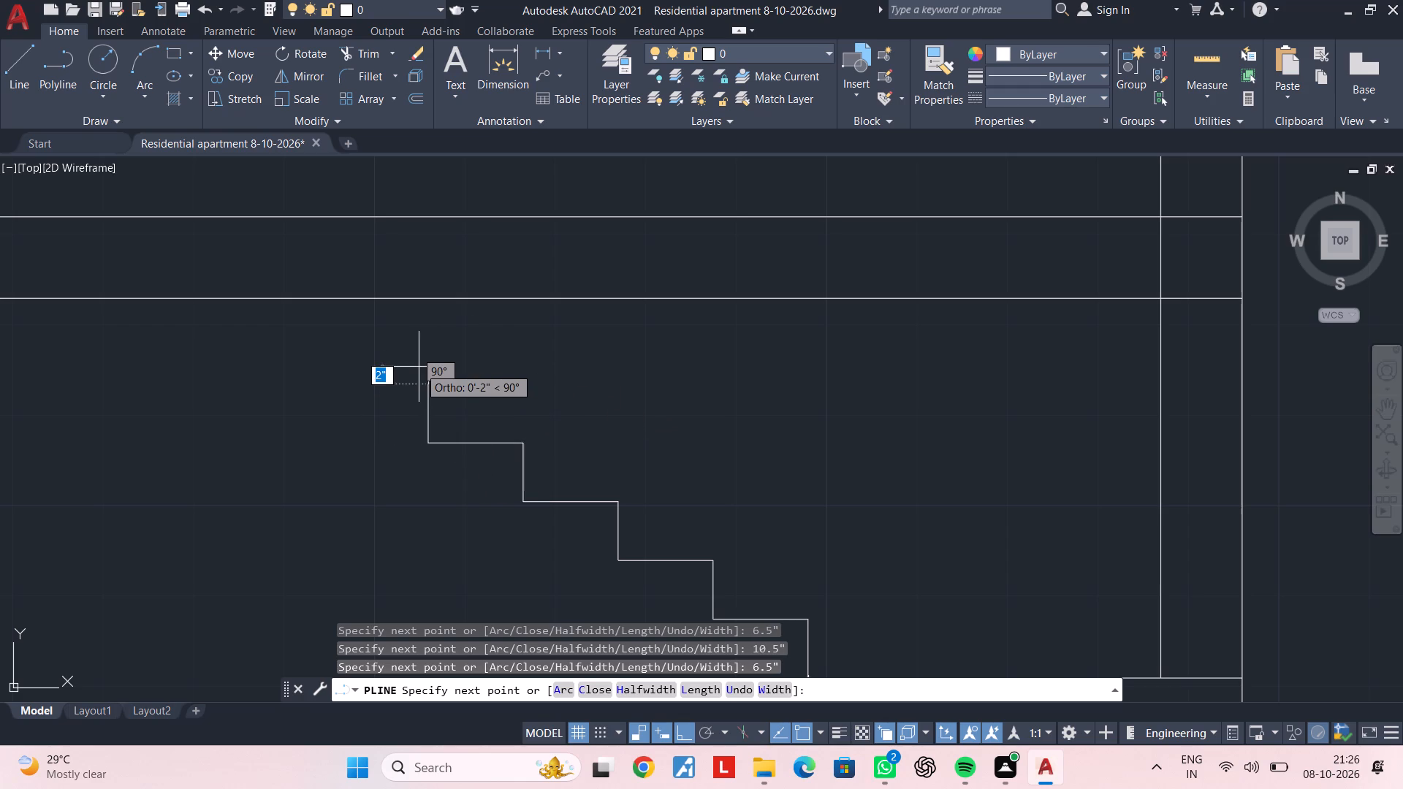
middle_click_drag(275, 328, 464, 367)
type("10.5\"")
key("Return")
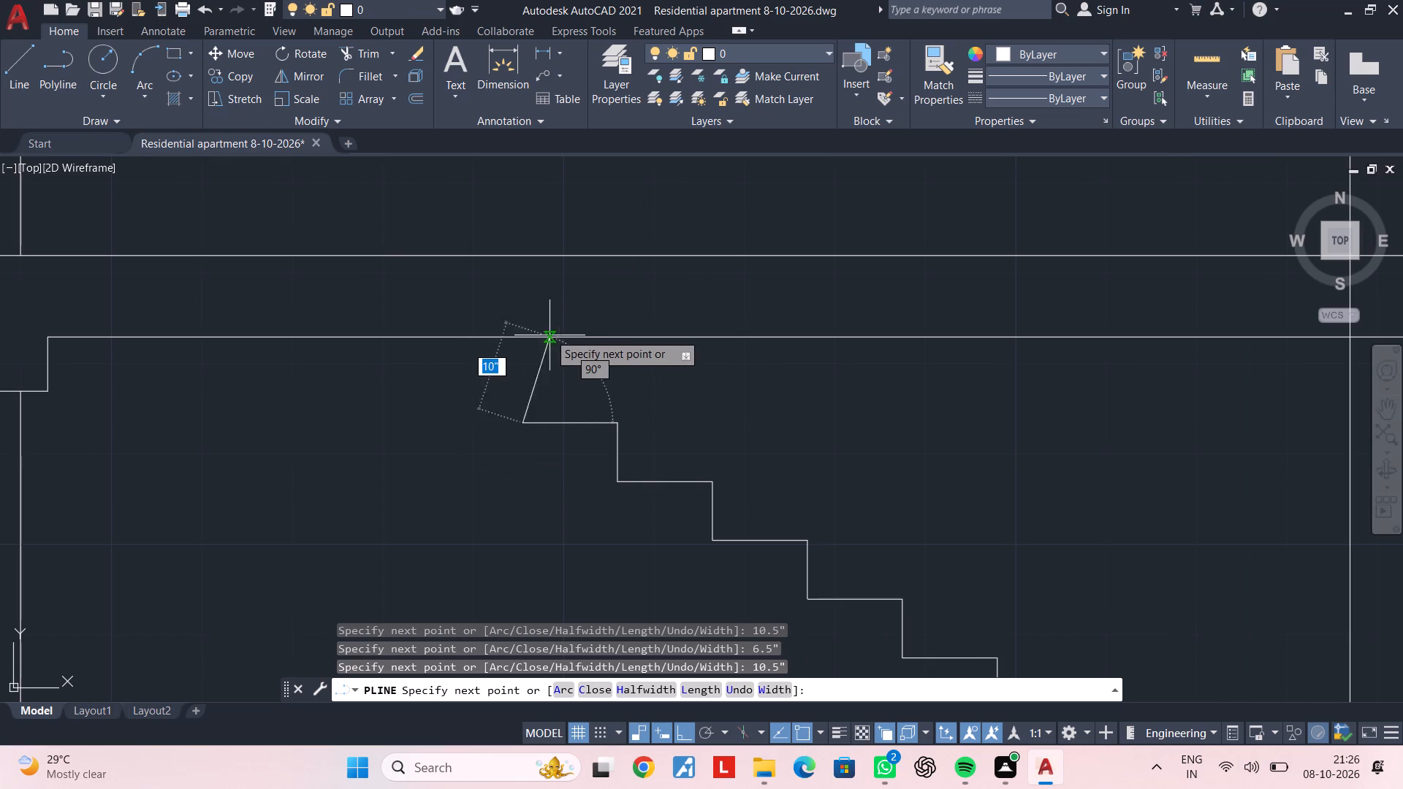
type("6.5\"")
key("Return")
middle_click_drag(433, 316, 465, 377)
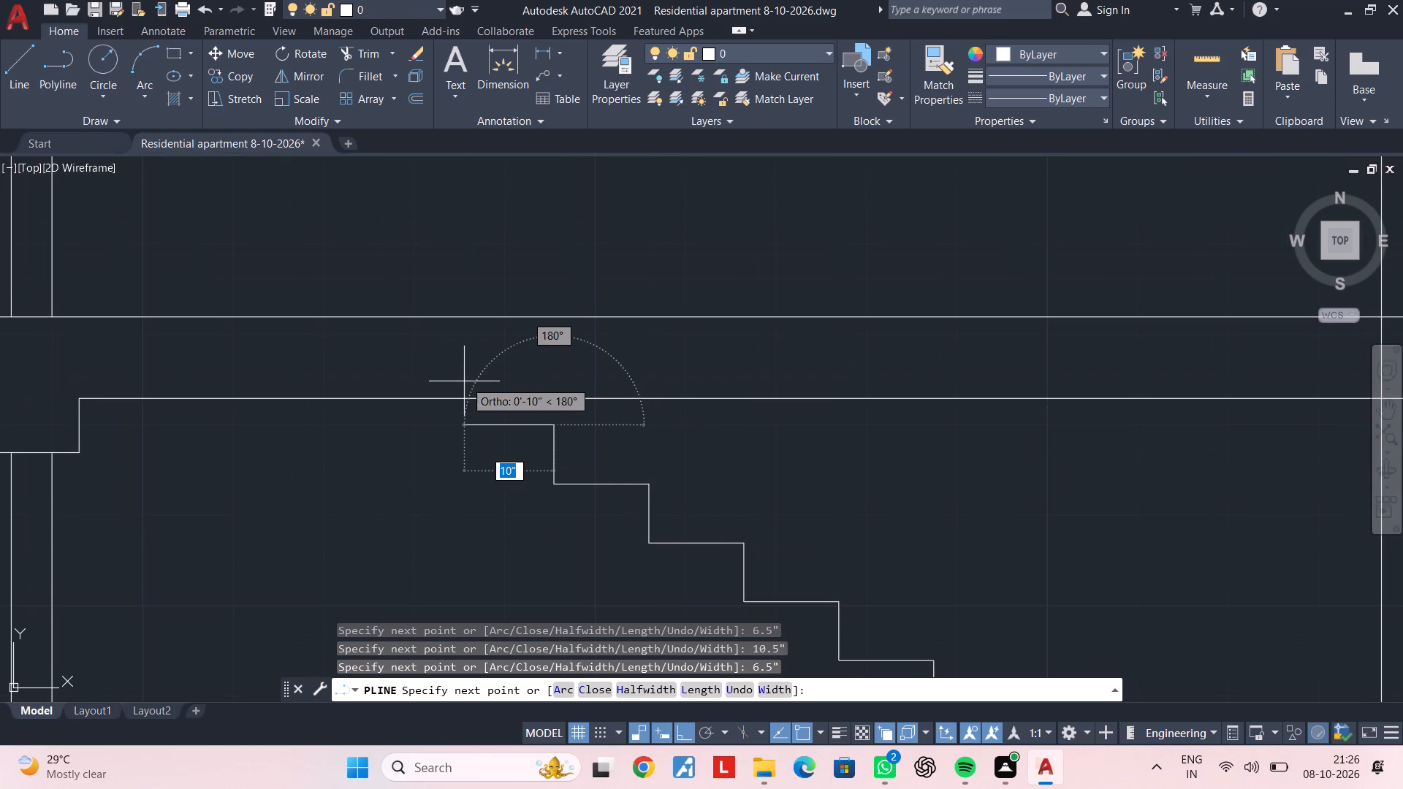
type("10.5\"")
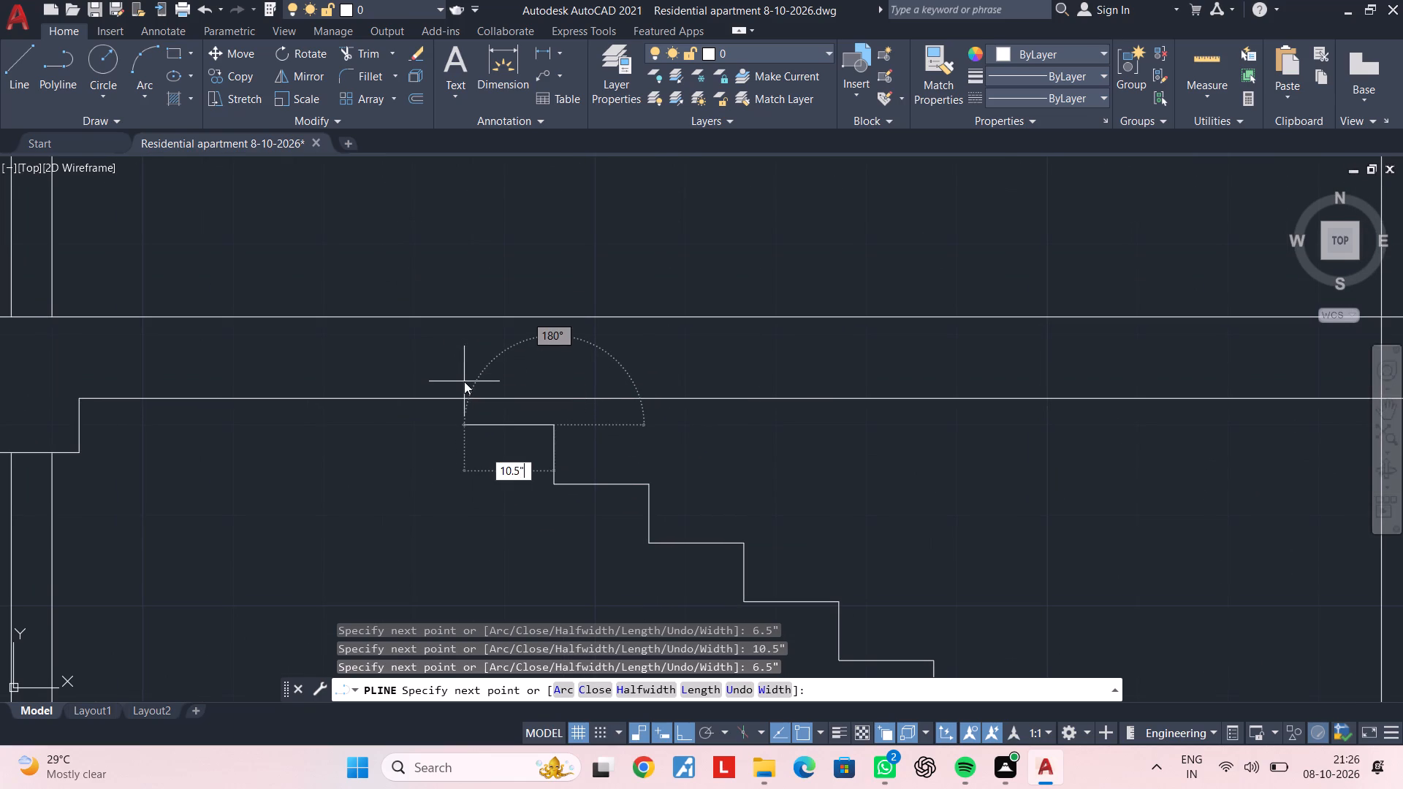
key("Return")
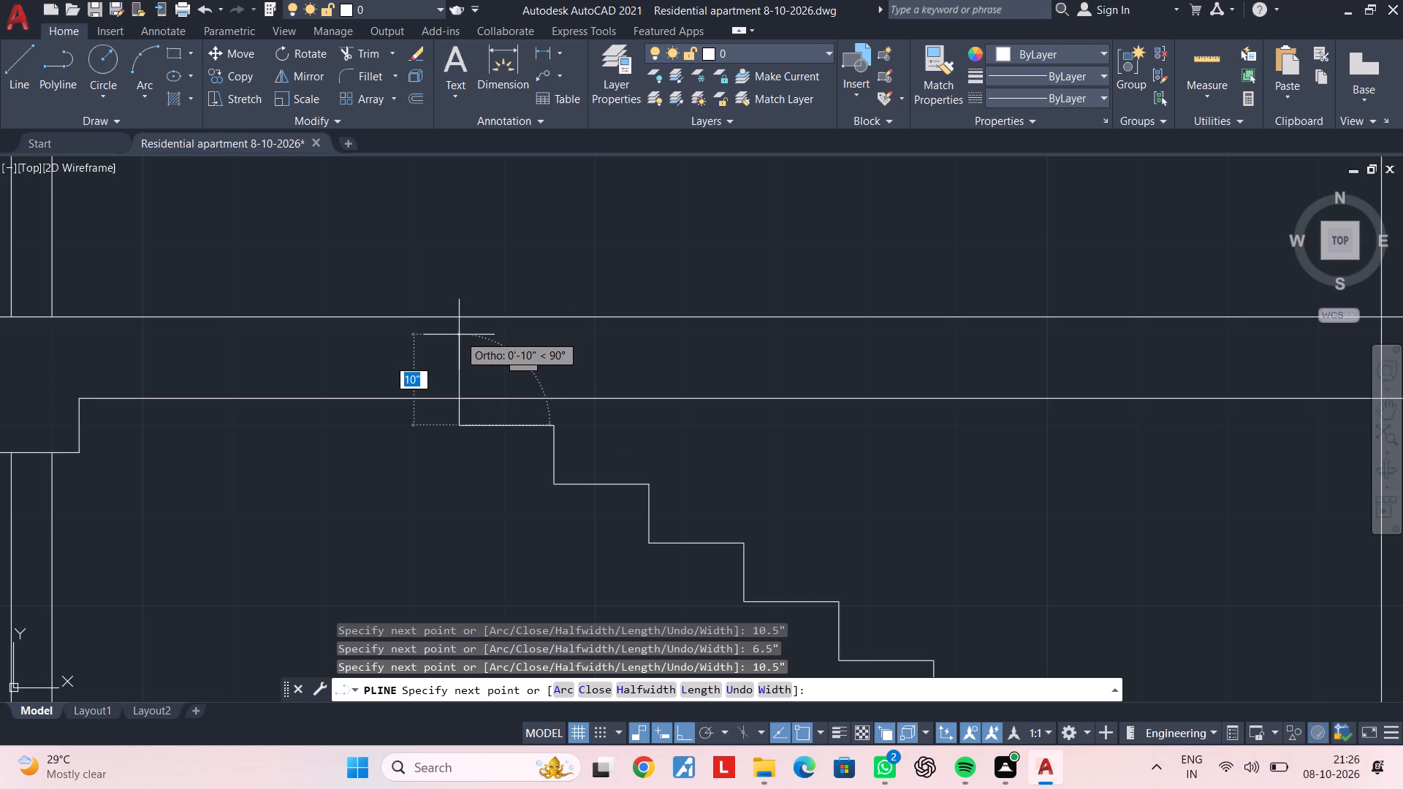
Finish the upper flight polyline through the floor slab with a 6.5" riser, a 10.5" tread and a last 6.5" riser.
type("6.5\"")
key("Return")
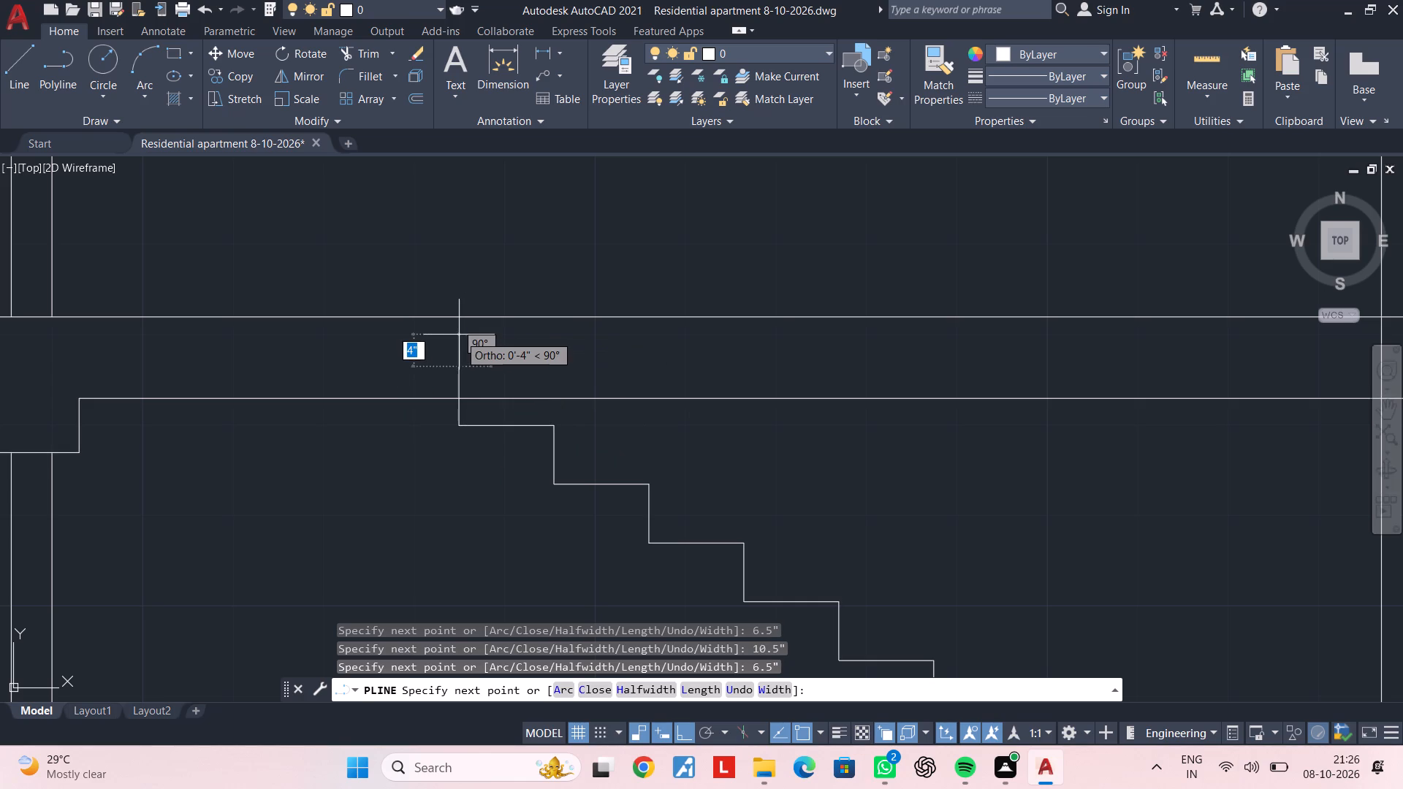
scroll(442, 319, "down", 1)
middle_click_drag(441, 319, 875, 321)
scroll(841, 321, "down", 1)
scroll(864, 332, "up", 3)
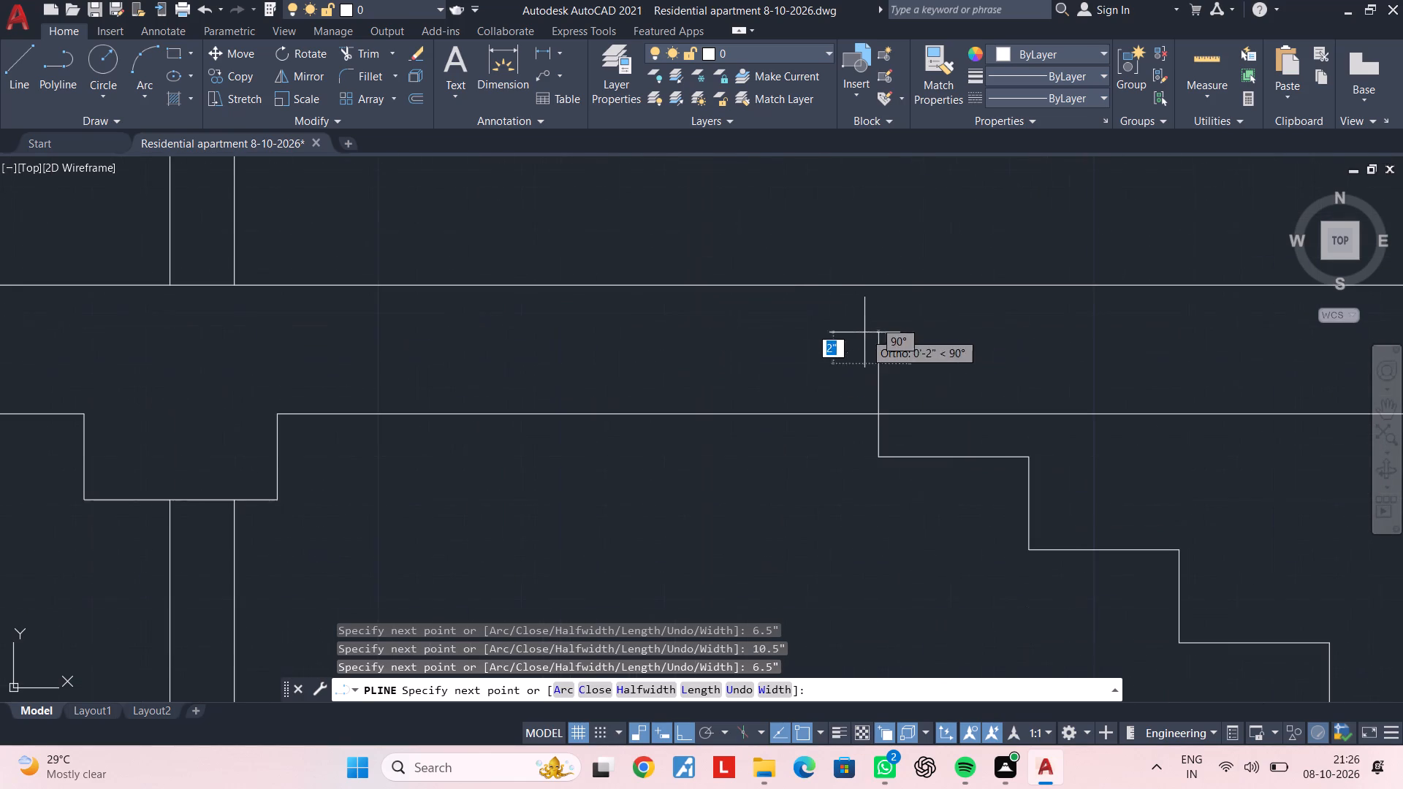
type("10.5\"")
key("Return")
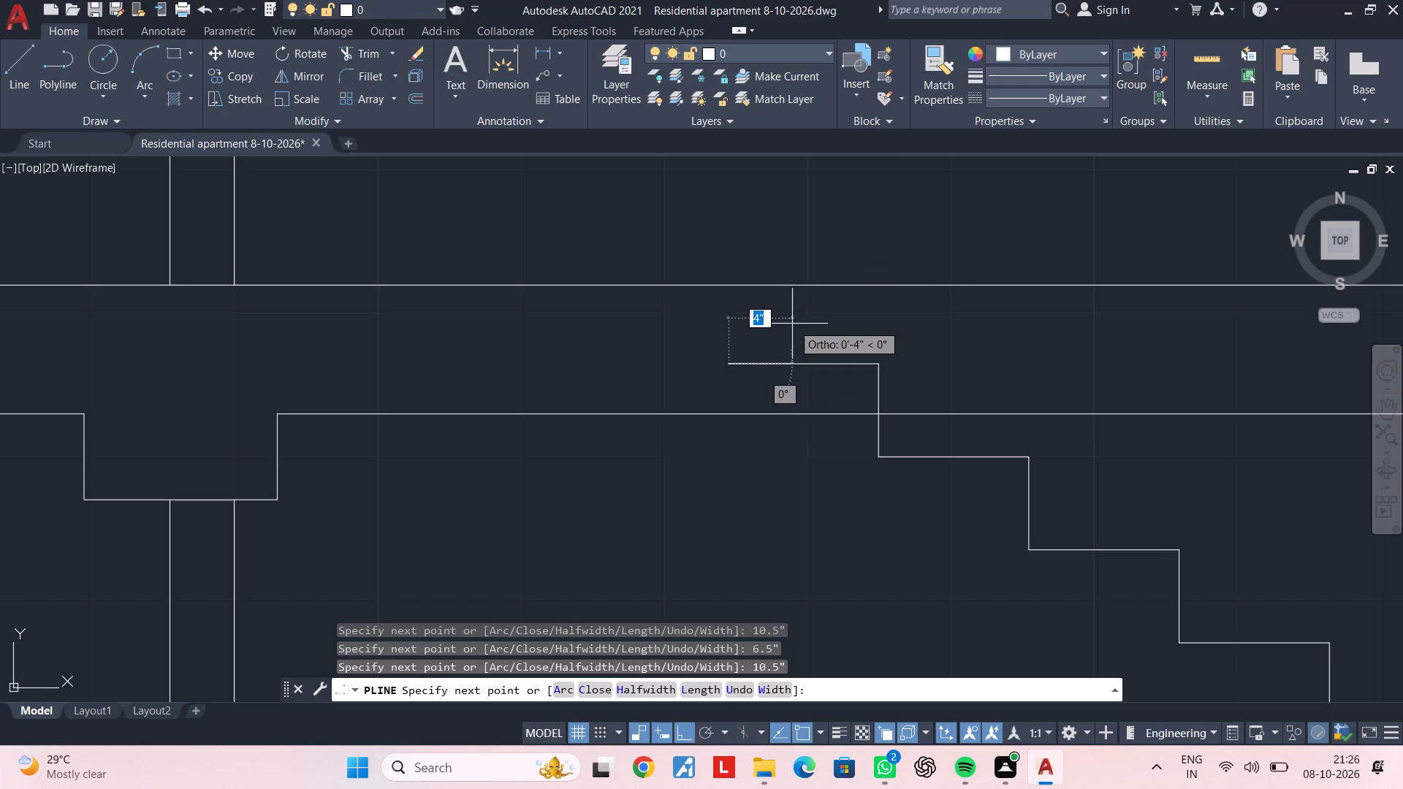
type("6.5\"")
key("Return")
key("Escape")
key("Escape")
Draw a sloping soffit line about 7'-7" long from the lower flight's top corner to the underside of the floor slab.
scroll(814, 305, "down", 2)
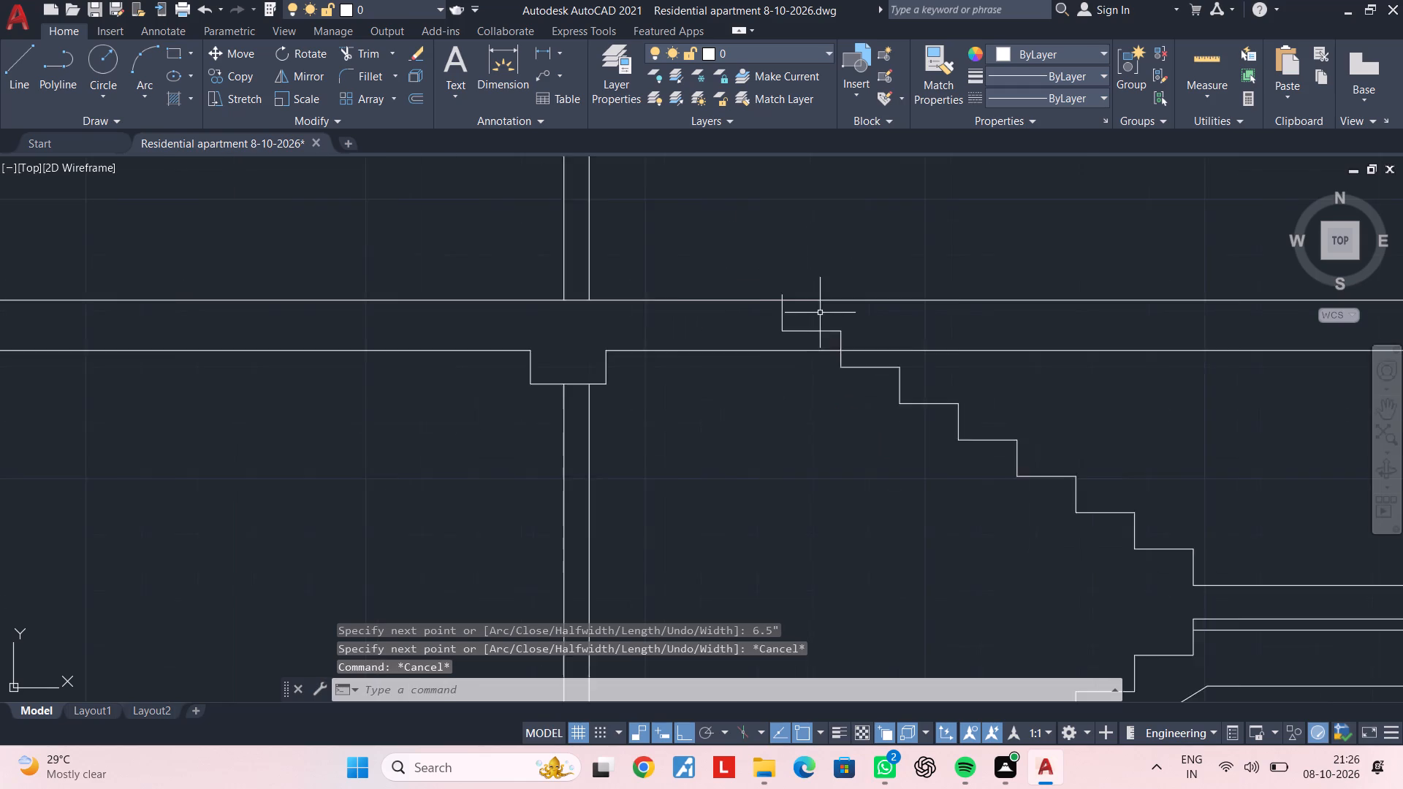
middle_click_drag(820, 313, 685, 311)
middle_click_drag(749, 340, 619, 327)
middle_click_drag(756, 376, 716, 272)
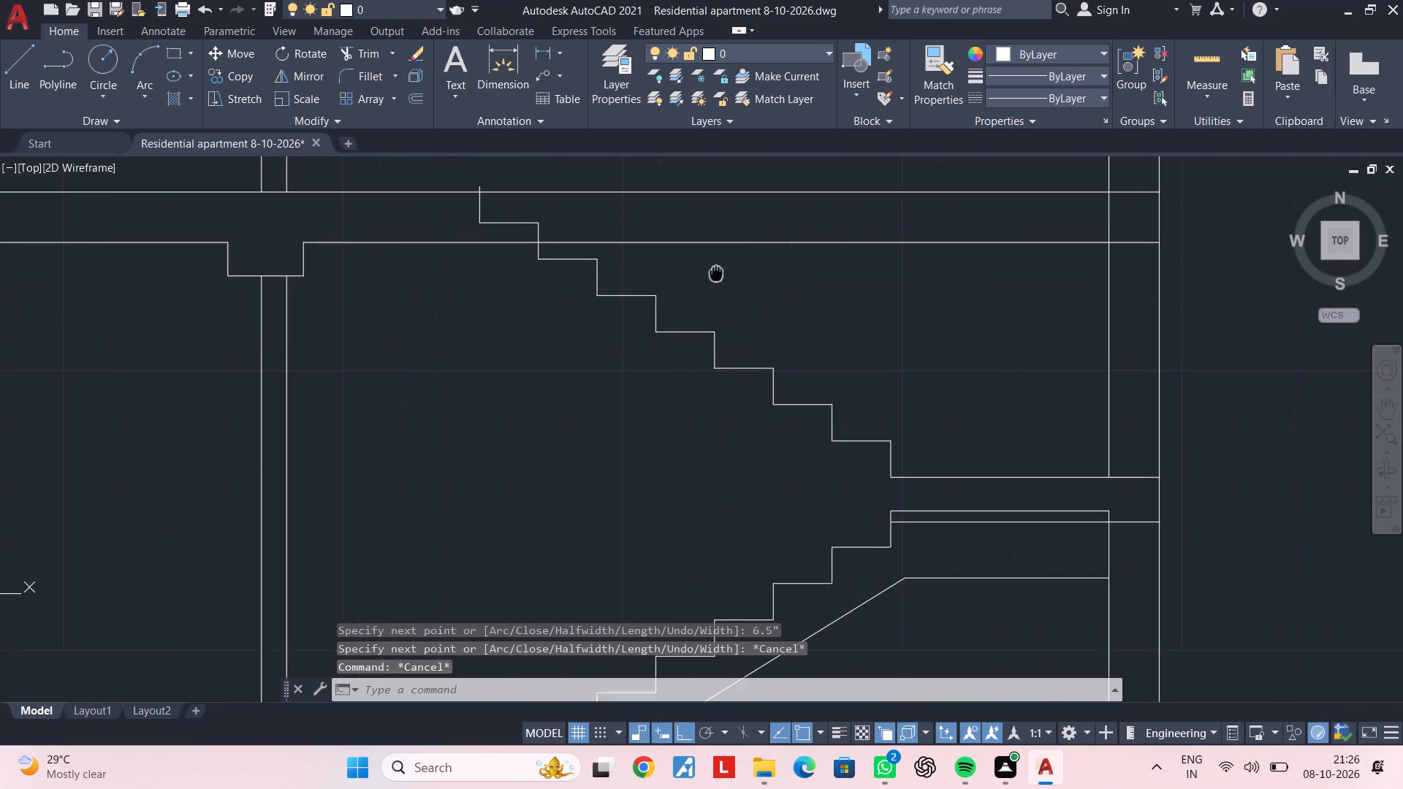
middle_click_drag(716, 272, 716, 272)
key("Escape")
key("Escape")
middle_click_drag(842, 352, 772, 269)
key("Escape")
key("Escape")
key("l")
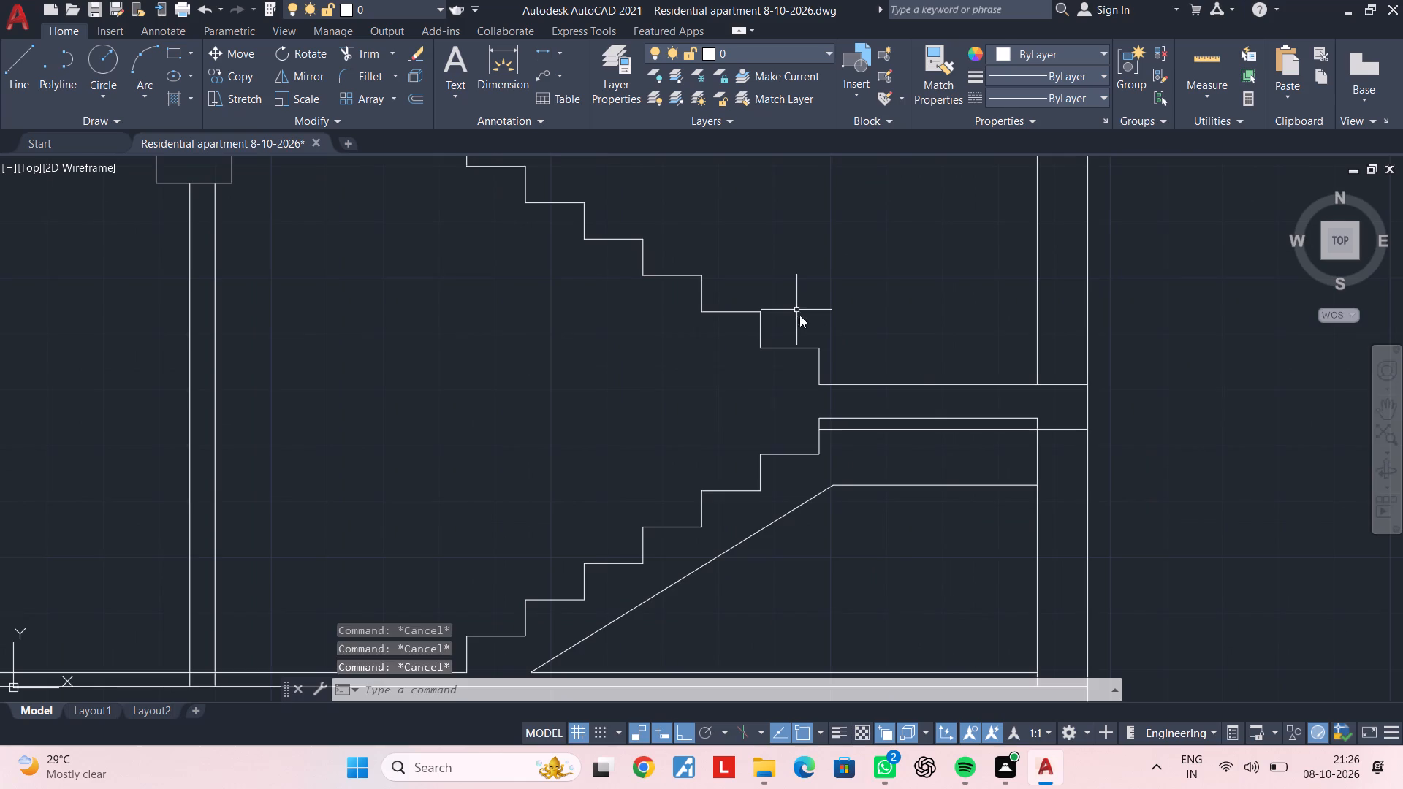
key("space")
scroll(805, 425, "up", 2)
left_click(832, 409)
scroll(495, 204, "down", 2)
middle_click_drag(495, 205, 744, 506)
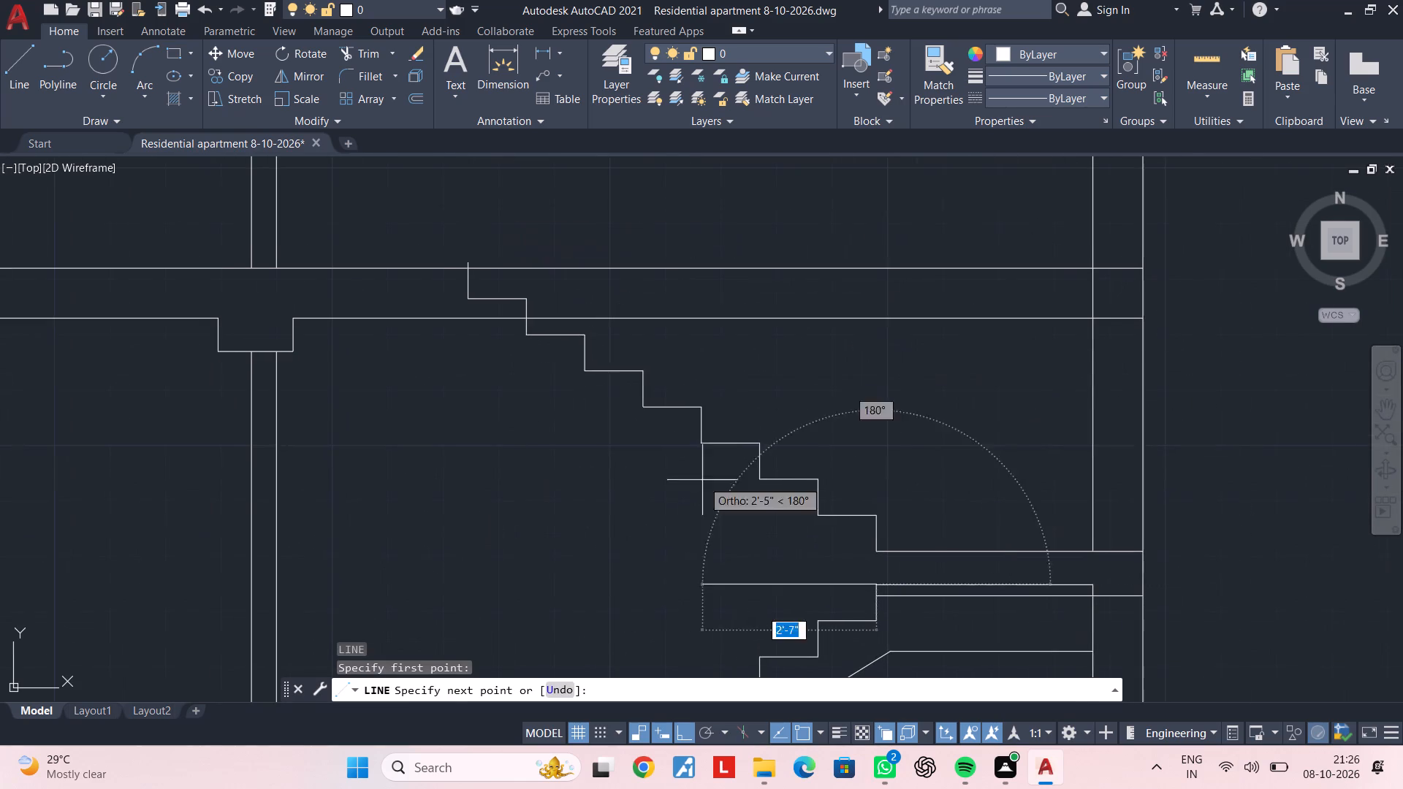
middle_click_drag(504, 343, 689, 372)
scroll(630, 348, "up", 1)
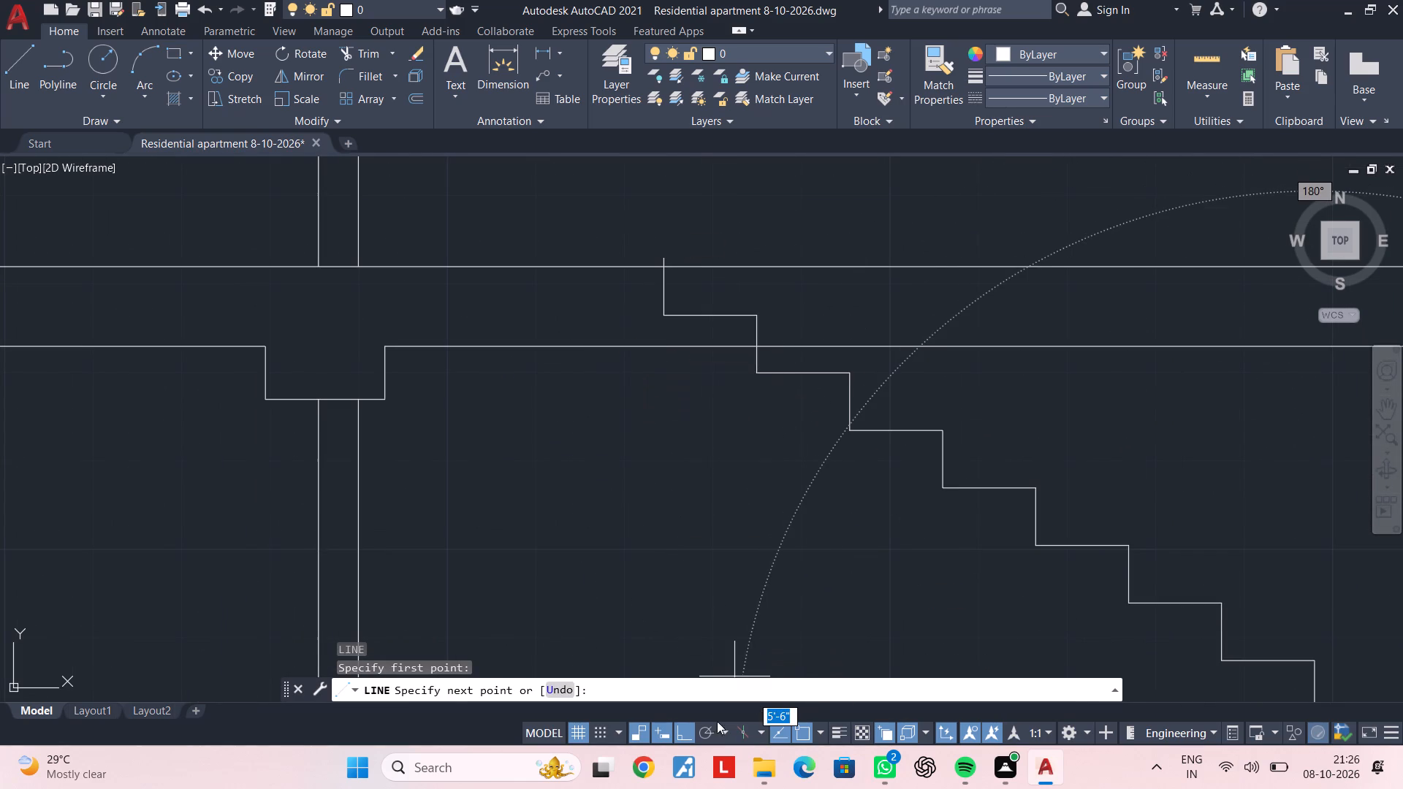
left_click(689, 724)
scroll(642, 450, "down", 2)
middle_click_drag(626, 404, 626, 318)
scroll(626, 317, "up", 2)
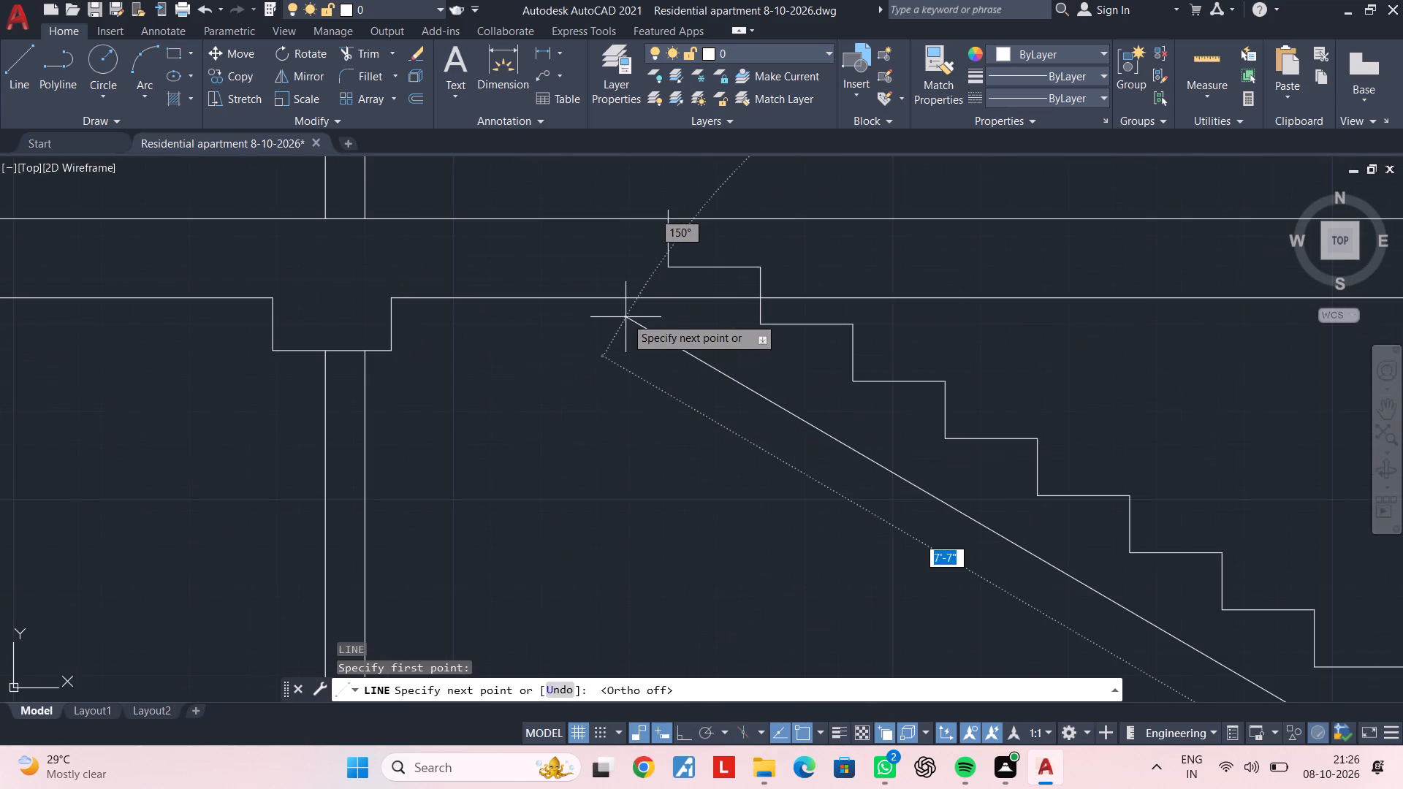
middle_click_drag(642, 294, 639, 234)
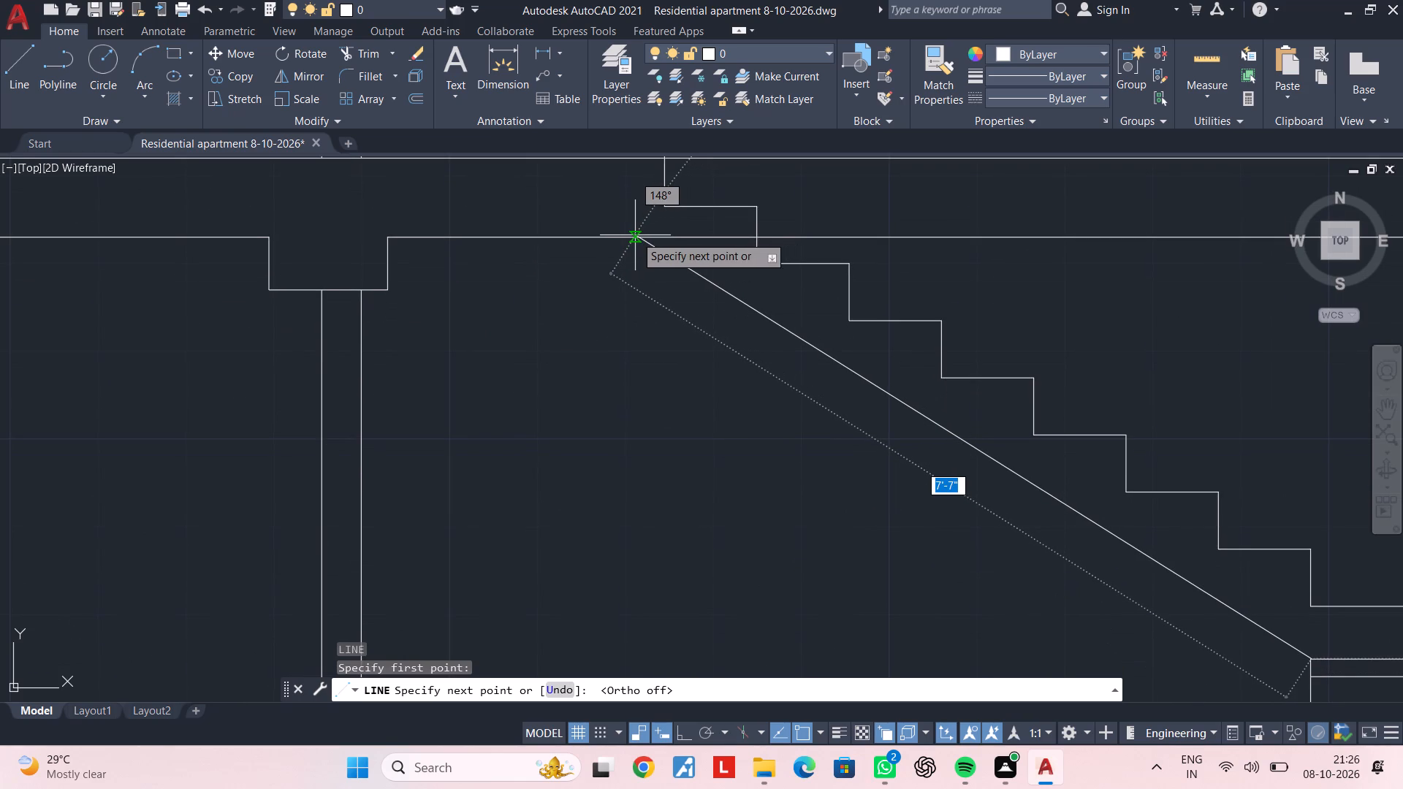
left_click(635, 235)
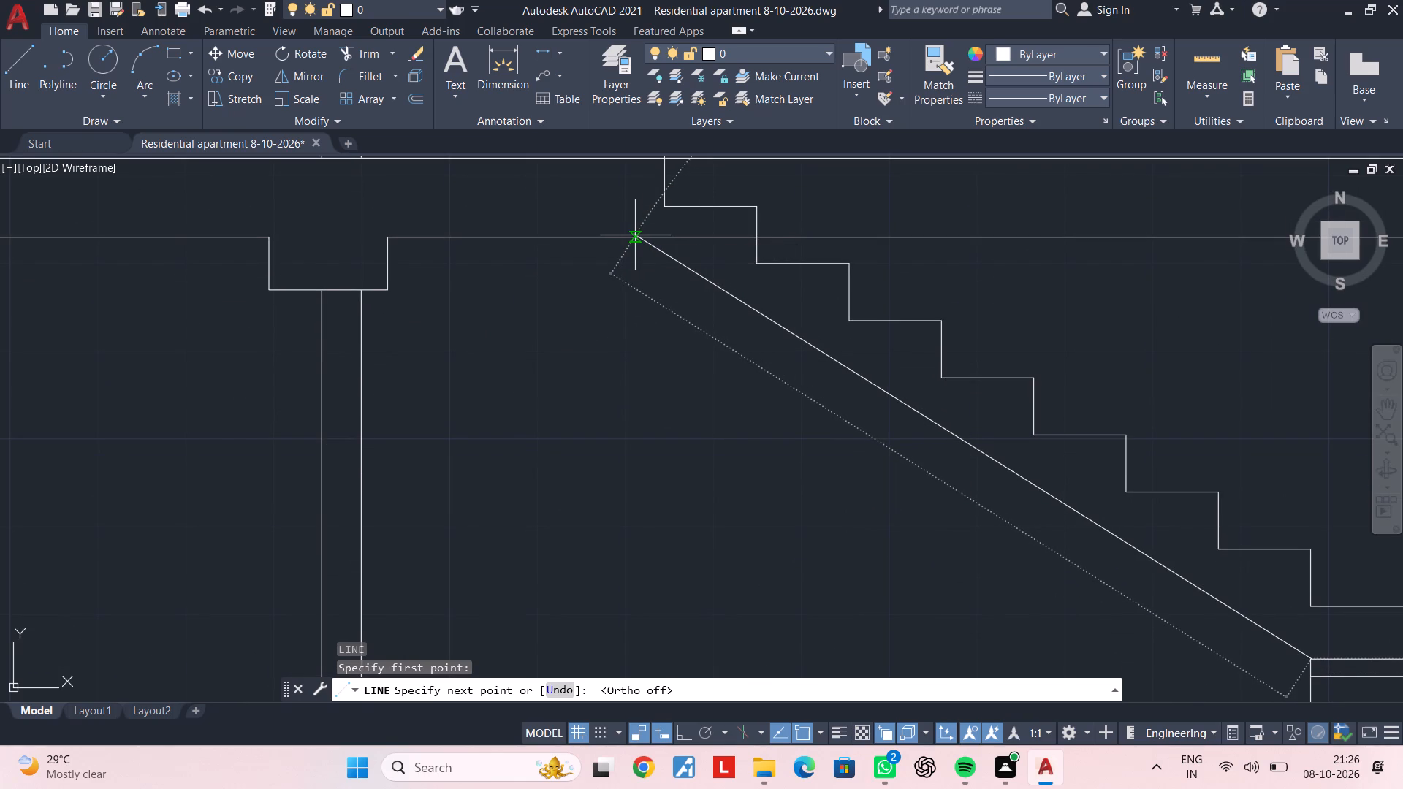
key("Escape")
key("Escape")
key("Escape")
Trim the floor slab's top and underside lines beyond the upper flight, including the leftover piece inside the outer wall.
middle_click_drag(702, 331, 621, 471)
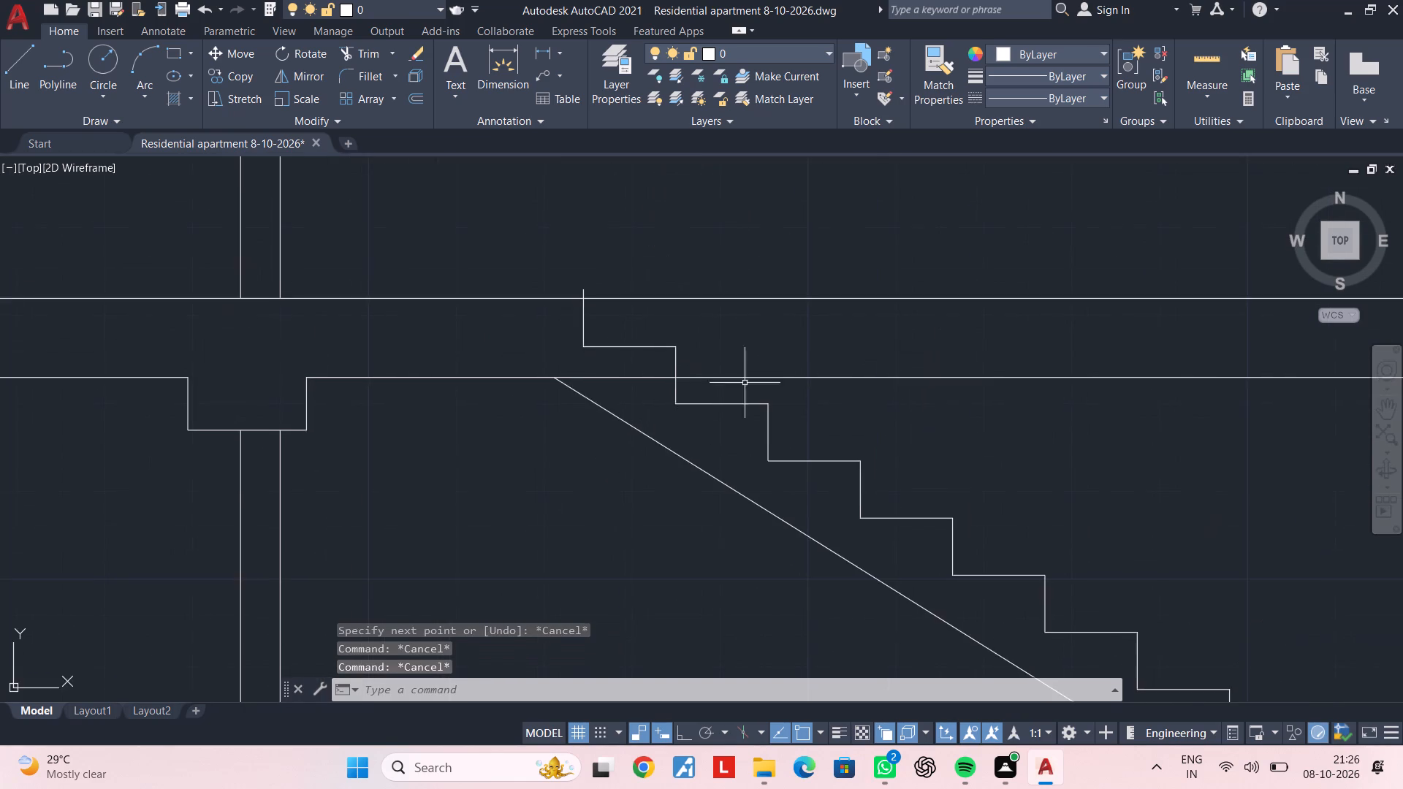
middle_click_drag(769, 357, 699, 410)
key("Escape")
key("Escape")
key("t")
key("r")
key("space")
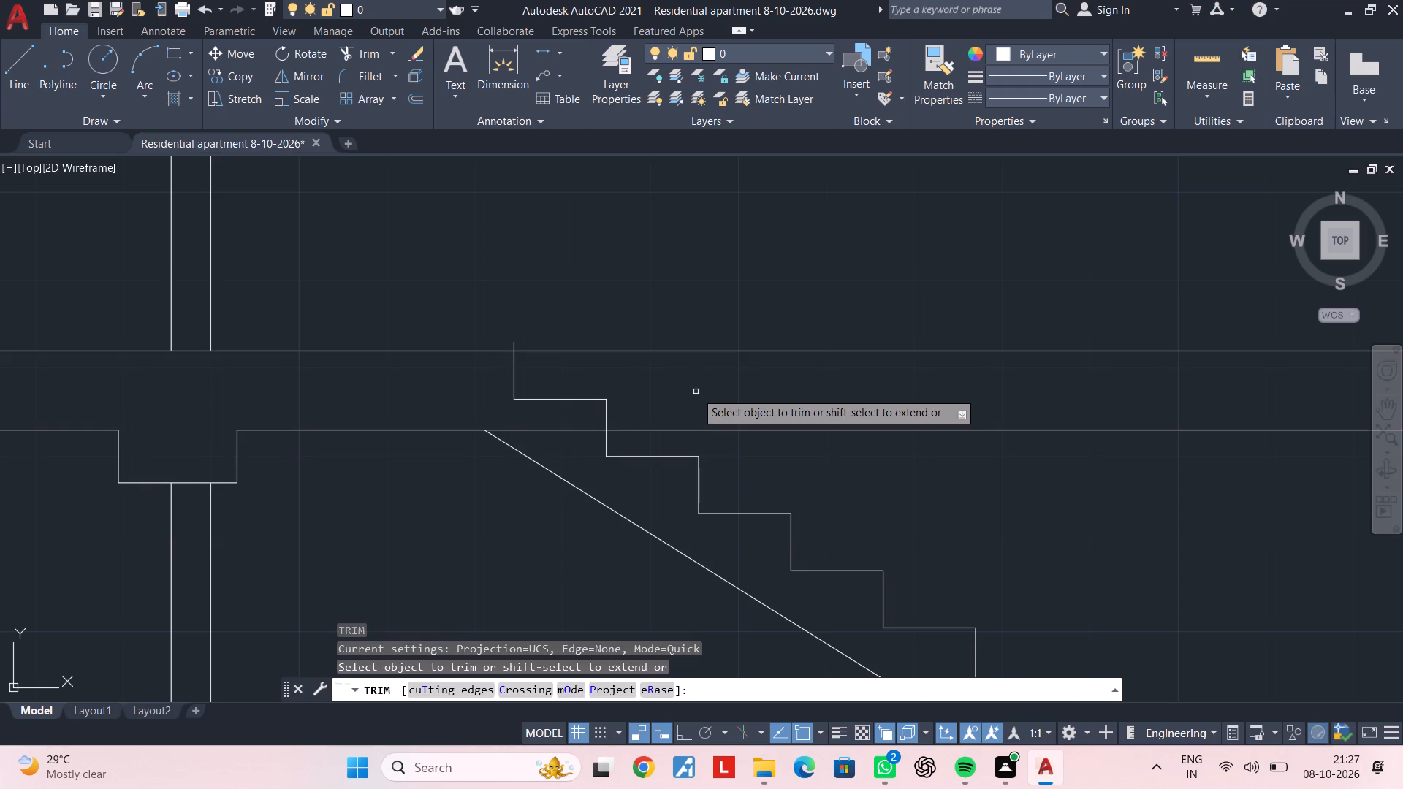
middle_click_drag(727, 381, 661, 384)
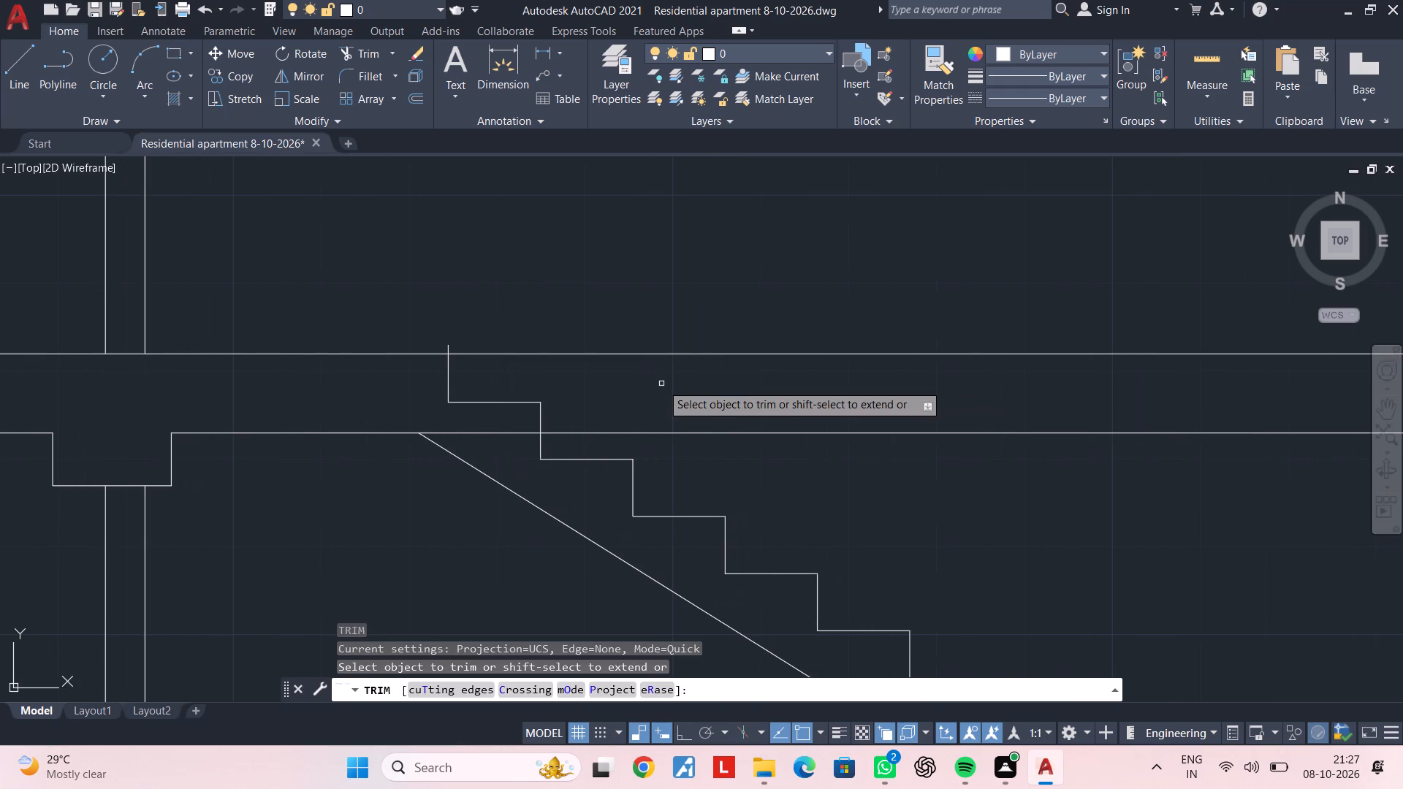
left_click(666, 435)
scroll(752, 437, "down", 2)
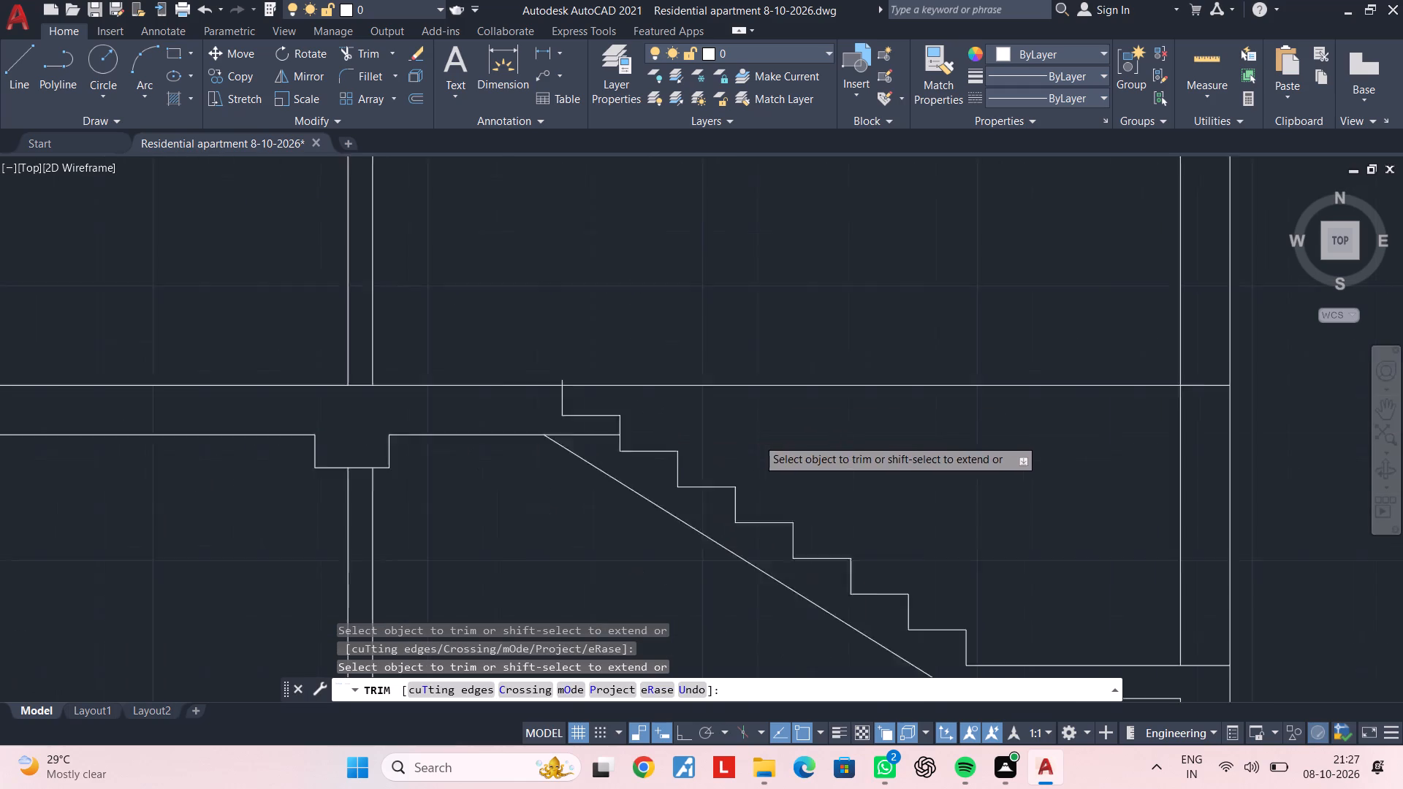
middle_click_drag(776, 438, 651, 438)
left_click(653, 404)
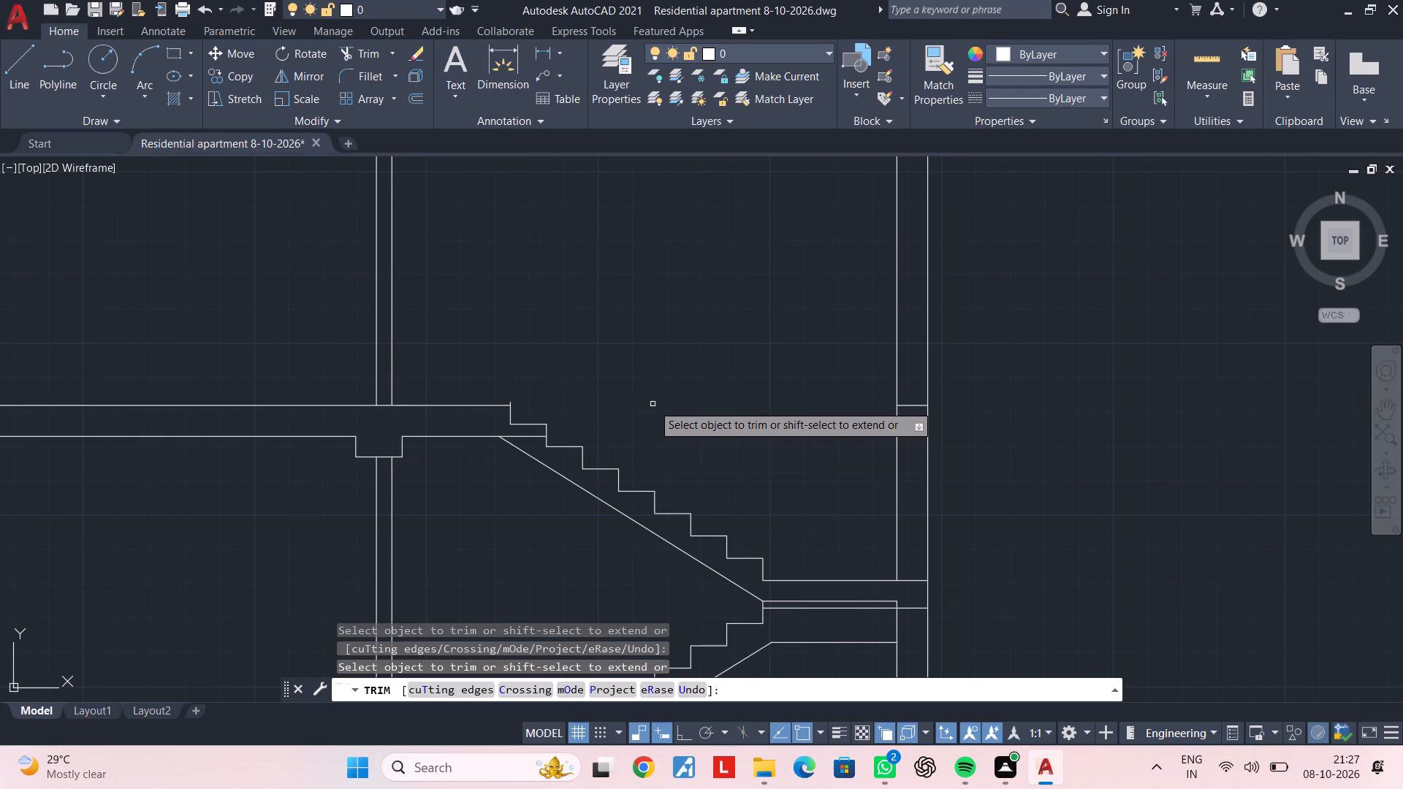
left_click(913, 405)
Trim the upper flight's last riser where it projects above the floor slab's top line.
middle_click_drag(894, 405, 1279, 437)
scroll(894, 432, "up", 3)
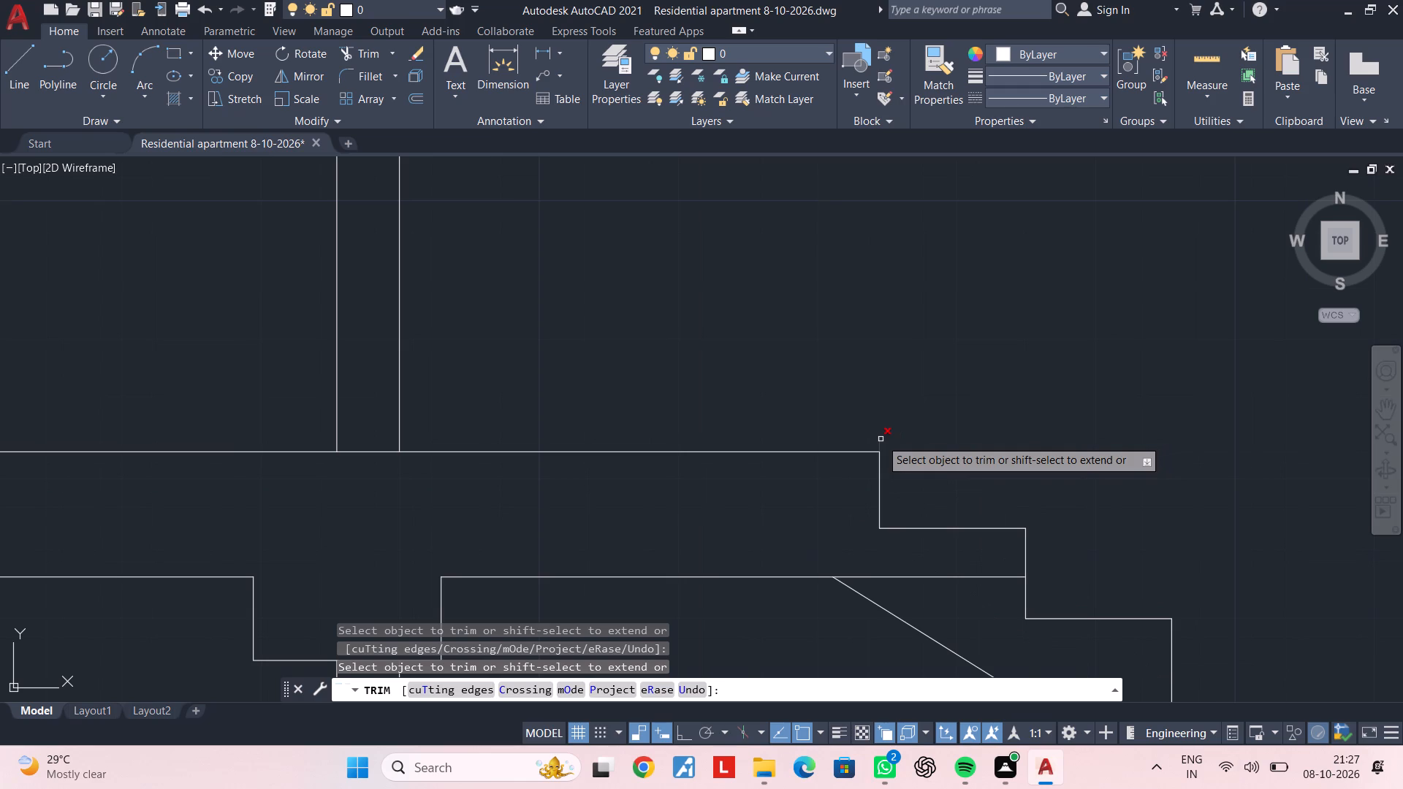
left_click(881, 439)
key("Escape")
scroll(995, 442, "down", 3)
key("Escape")
middle_click_drag(1028, 449, 824, 408)
key("Escape")
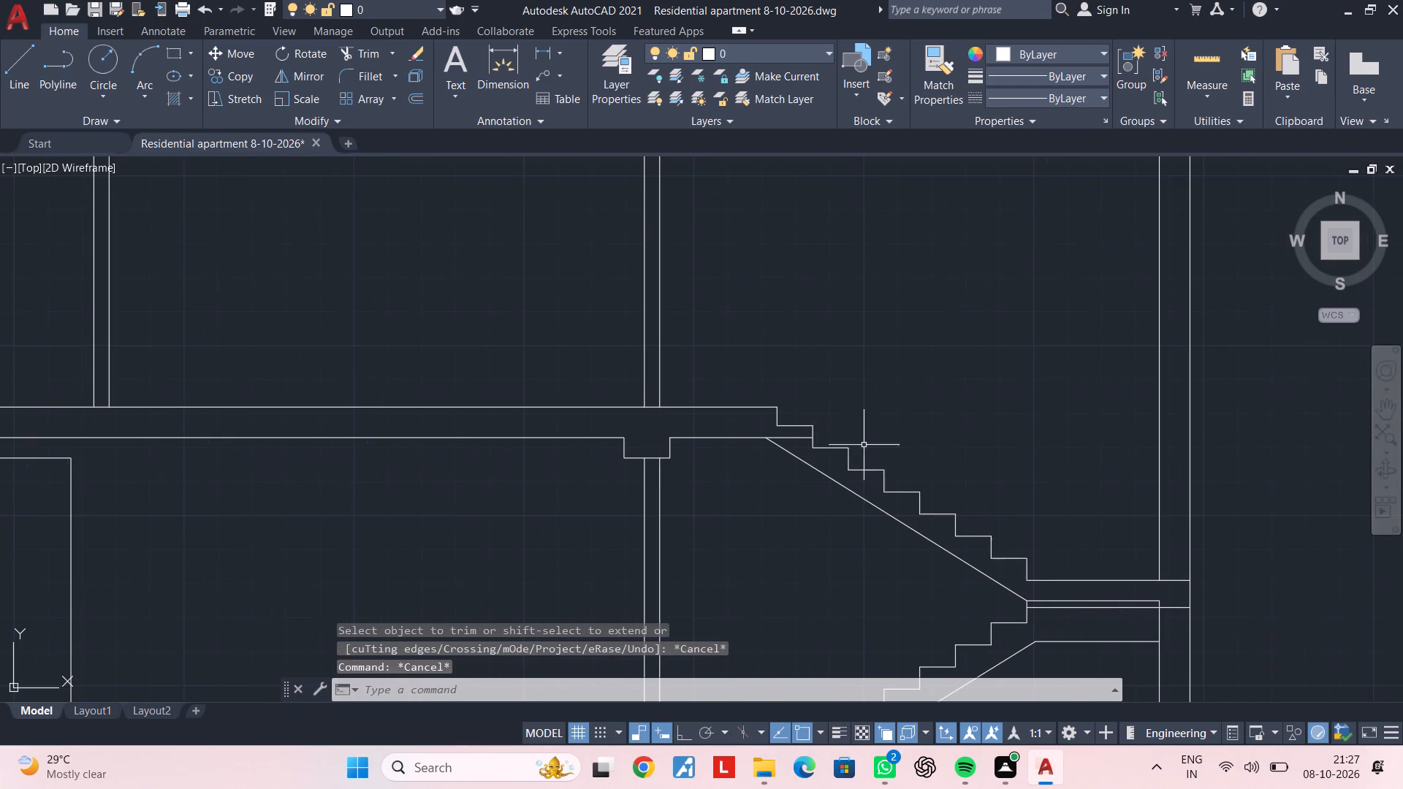
key("Escape")
key("Escape")
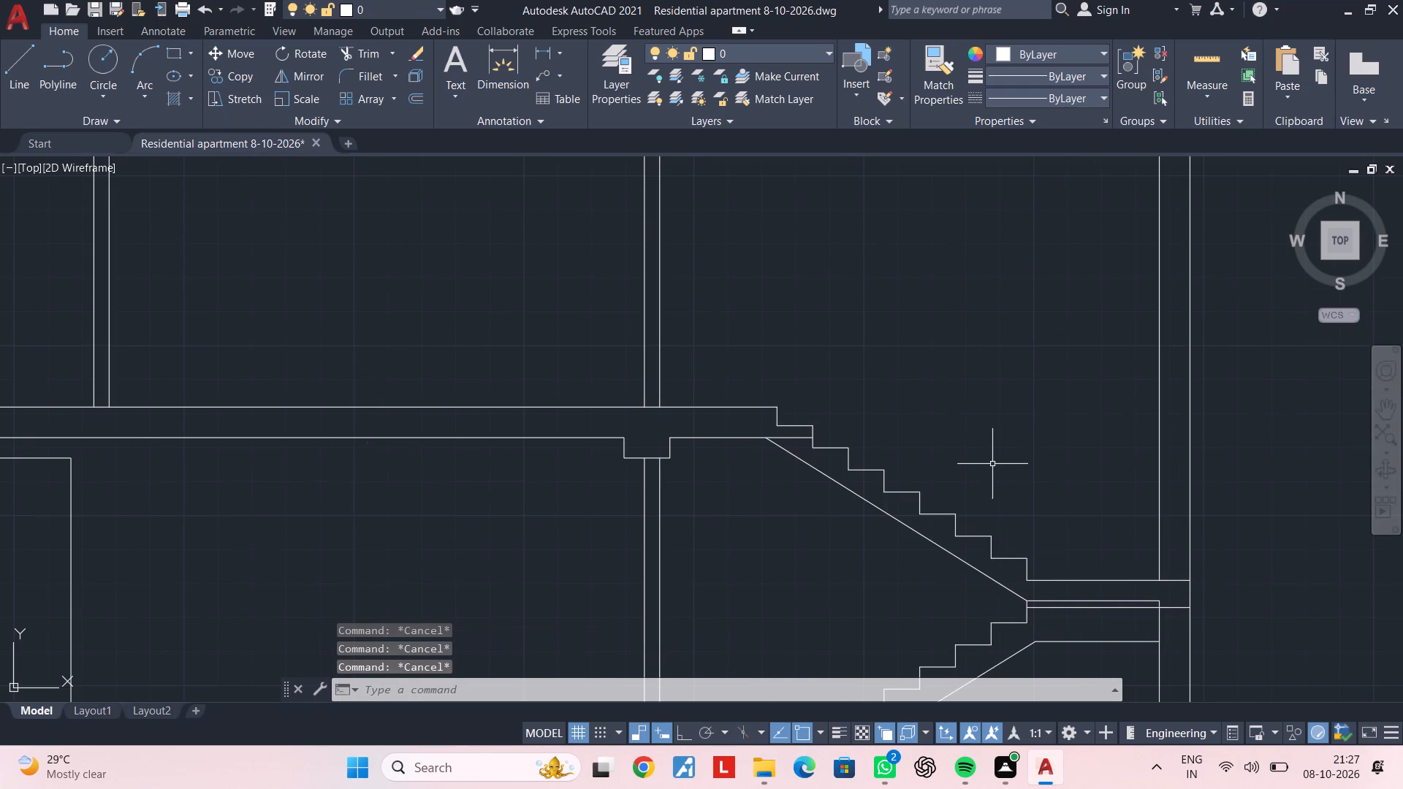
Offset the upper flight's step polyline 1" outward, above the treads.
middle_click_drag(992, 463, 913, 449)
key("Escape")
key("Escape")
scroll(801, 466, "up", 2)
left_click(806, 465)
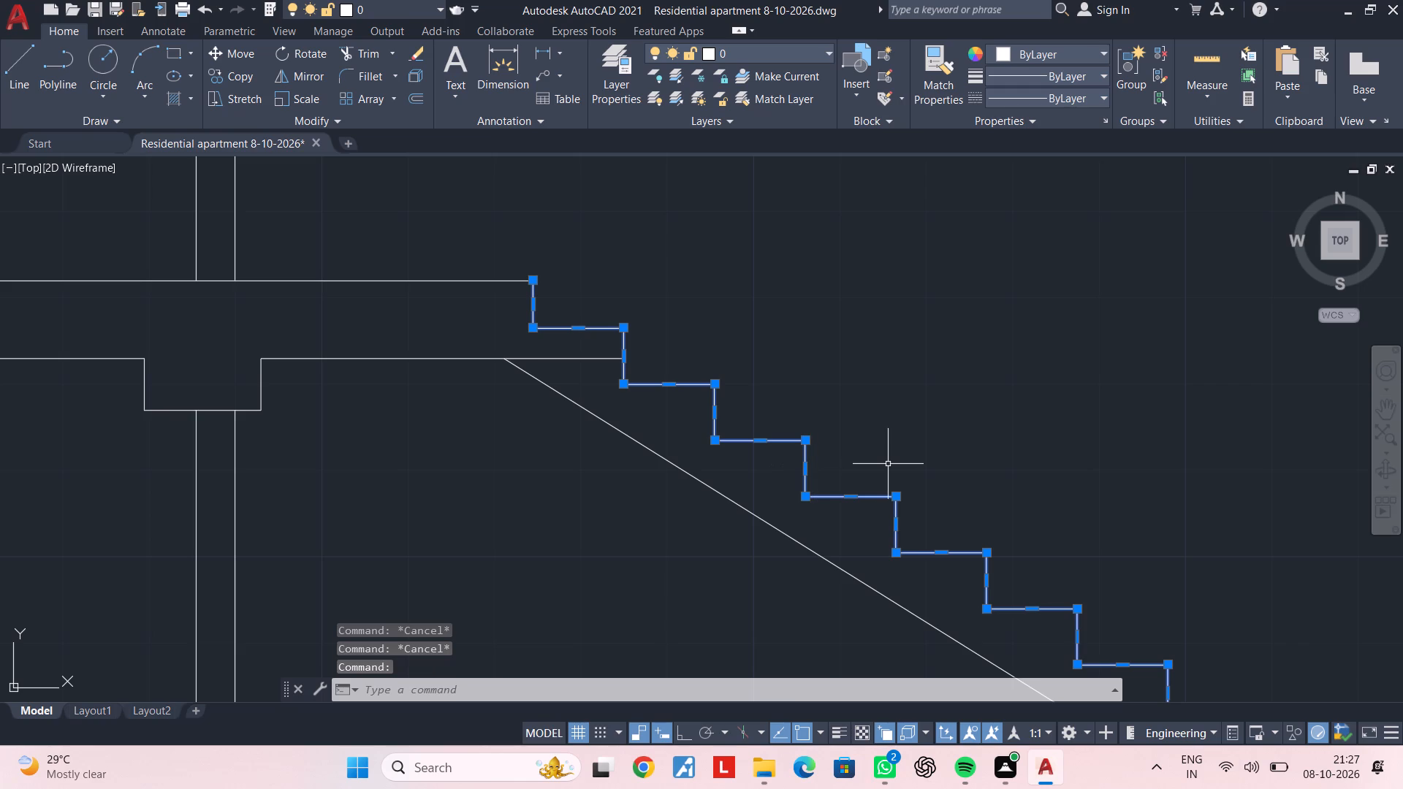
type("OF 1\"")
key("Return")
left_click(888, 464)
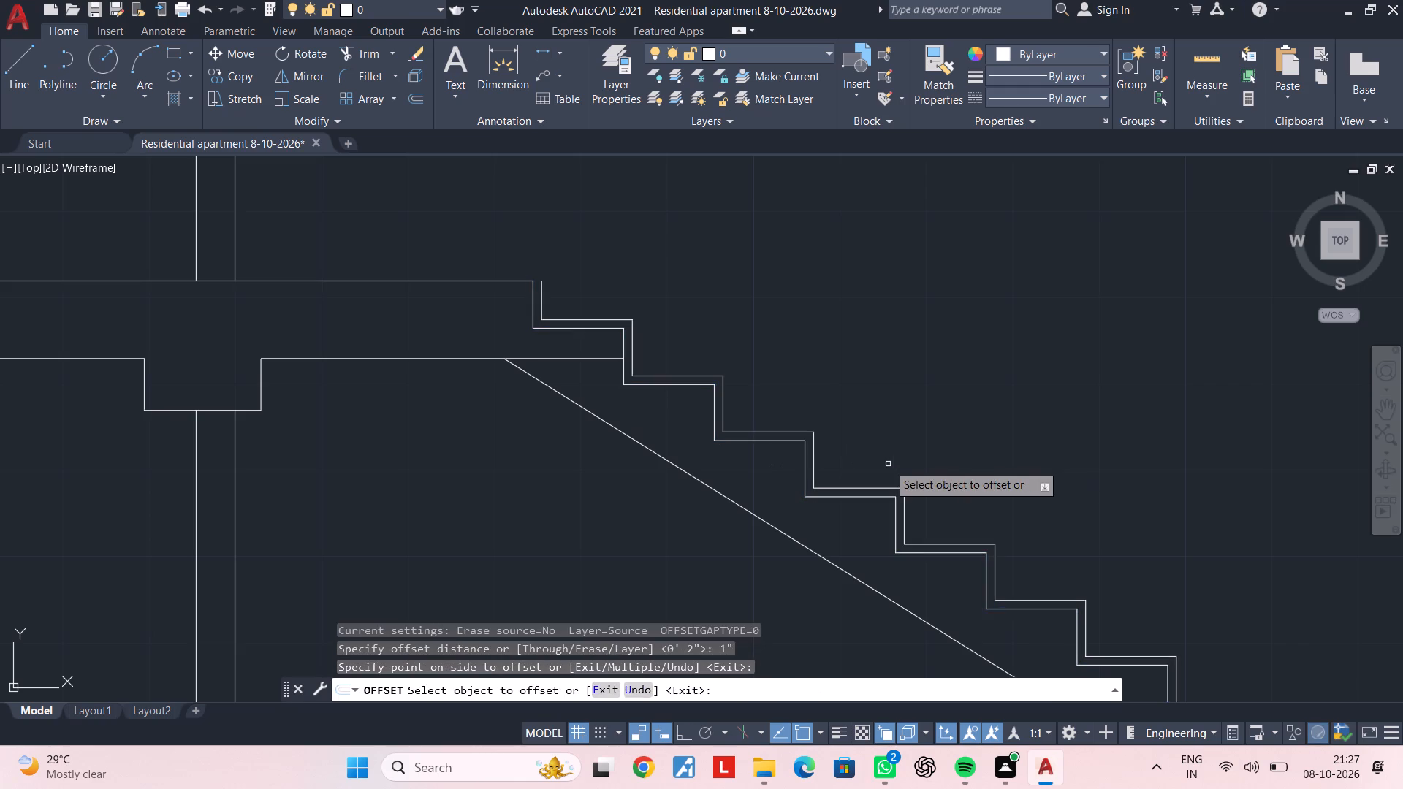
key("Escape")
Offset the landing's top line 1" upward.
scroll(1011, 494, "down", 2)
middle_click_drag(1014, 494, 773, 332)
key("Escape")
key("Escape")
scroll(829, 389, "up", 4)
middle_click_drag(919, 443, 766, 411)
key("Escape")
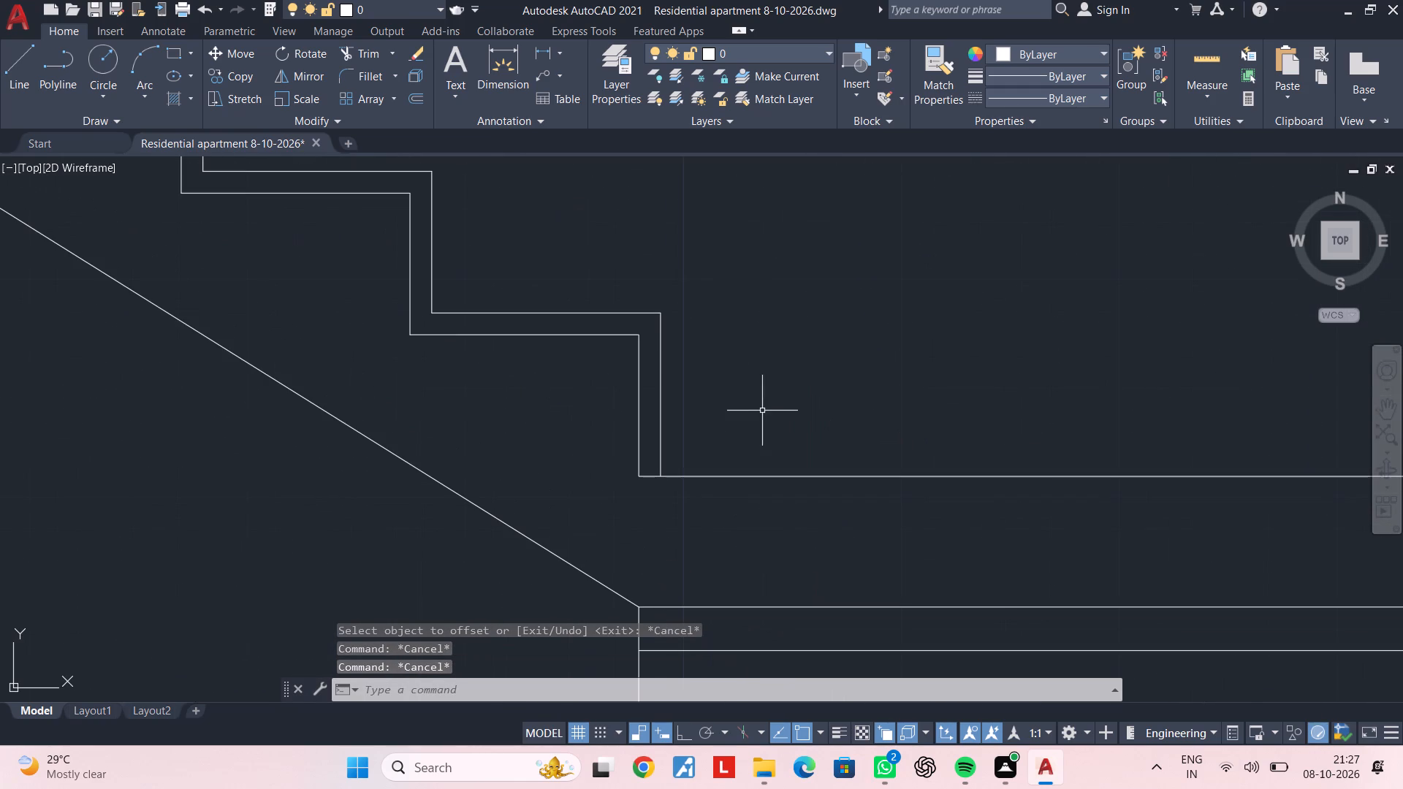
type("OF")
key("space")
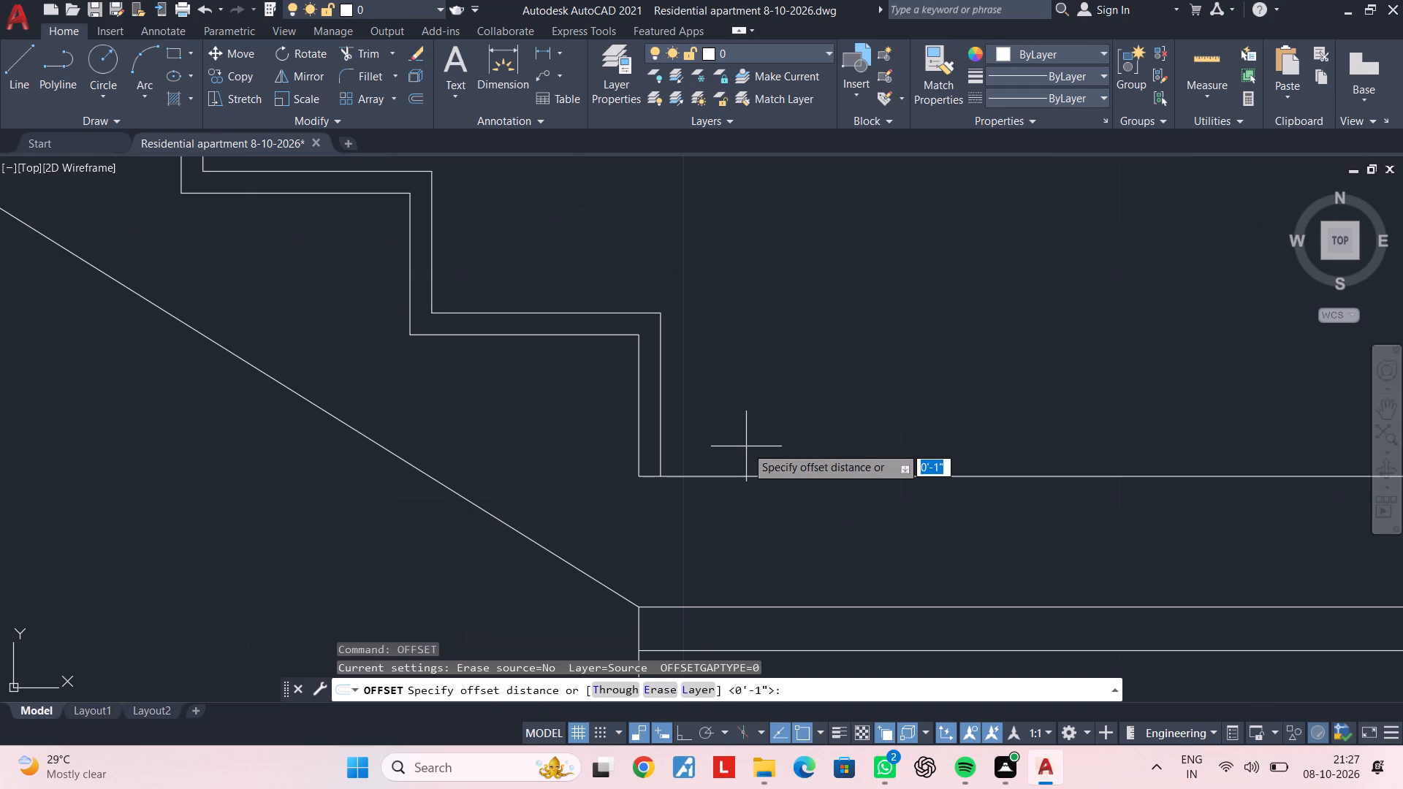
type("1\"")
key("Return")
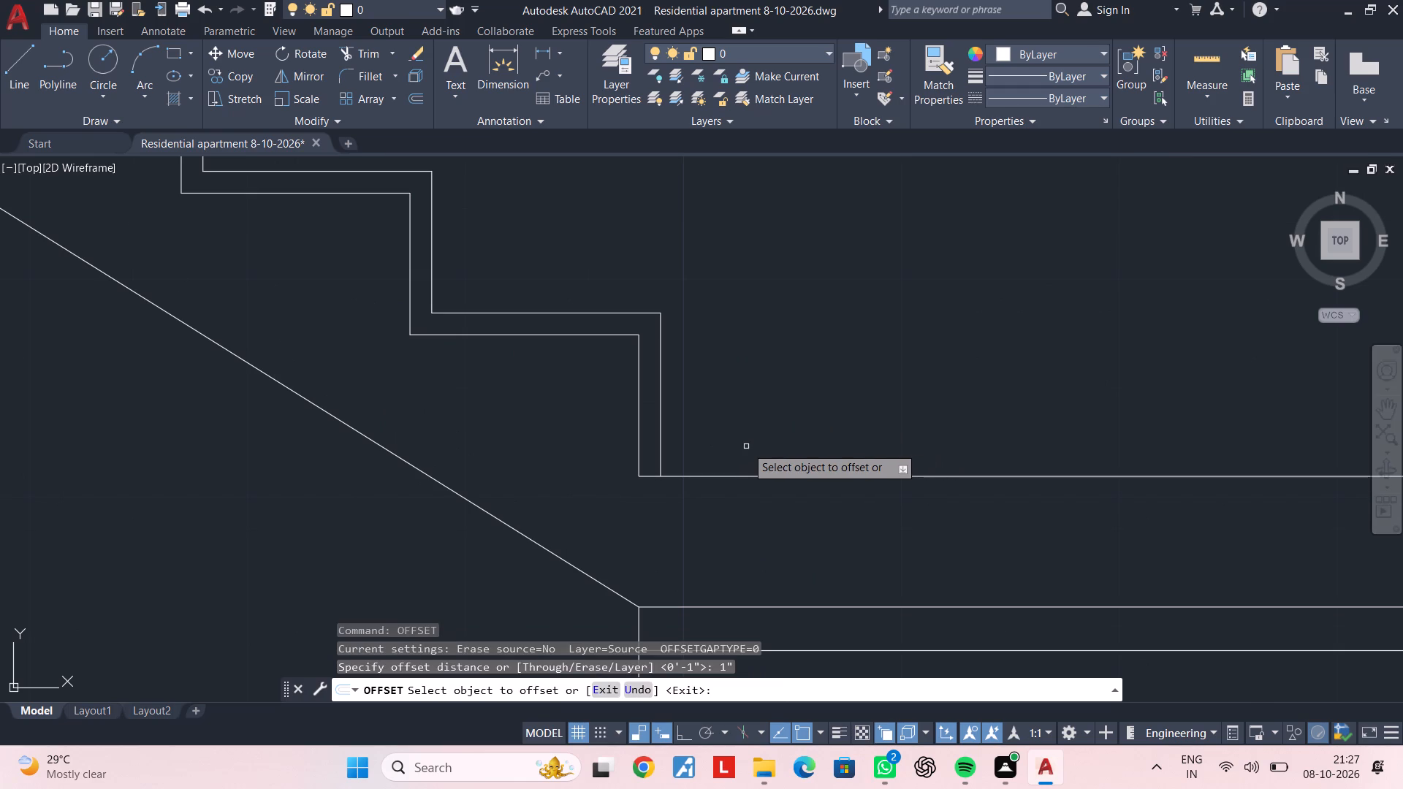
left_click(783, 476)
left_click(786, 431)
key("Escape")
key("Escape")
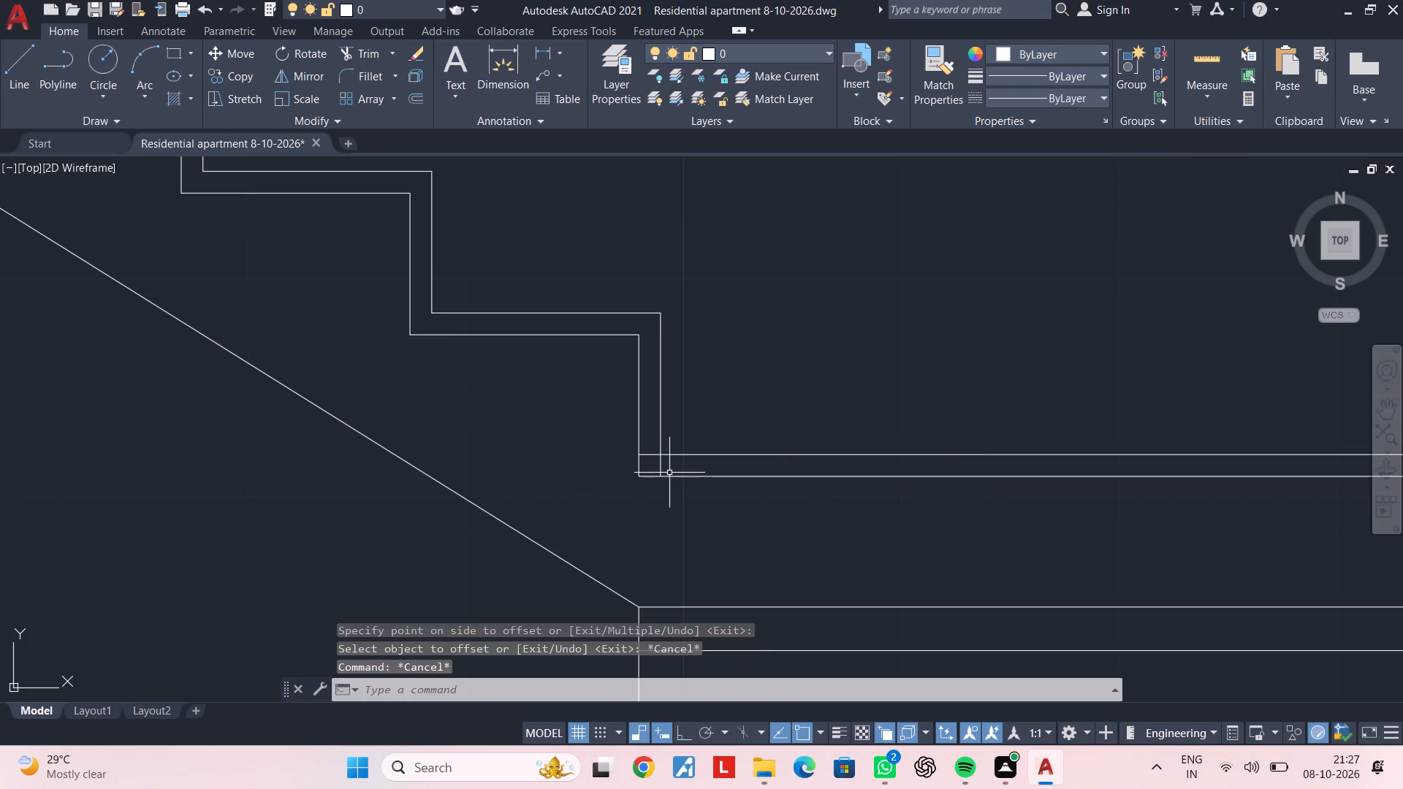
Trim the overlapping ends of the two 1" offset lines where the lowest riser meets the landing.
type("TR")
key("space")
scroll(646, 473, "up", 2)
left_click(650, 427)
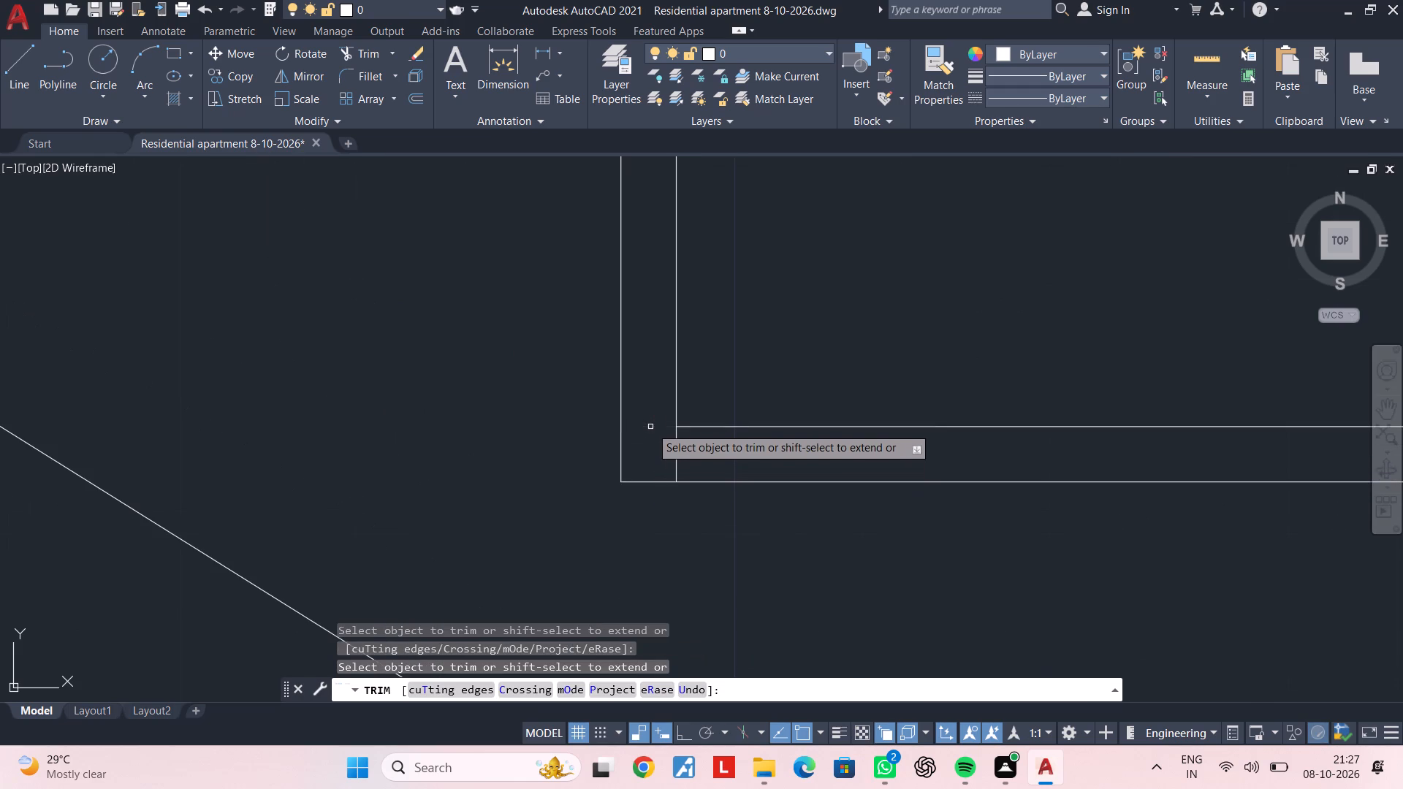
left_click(677, 448)
scroll(698, 444, "down", 3)
key("Escape")
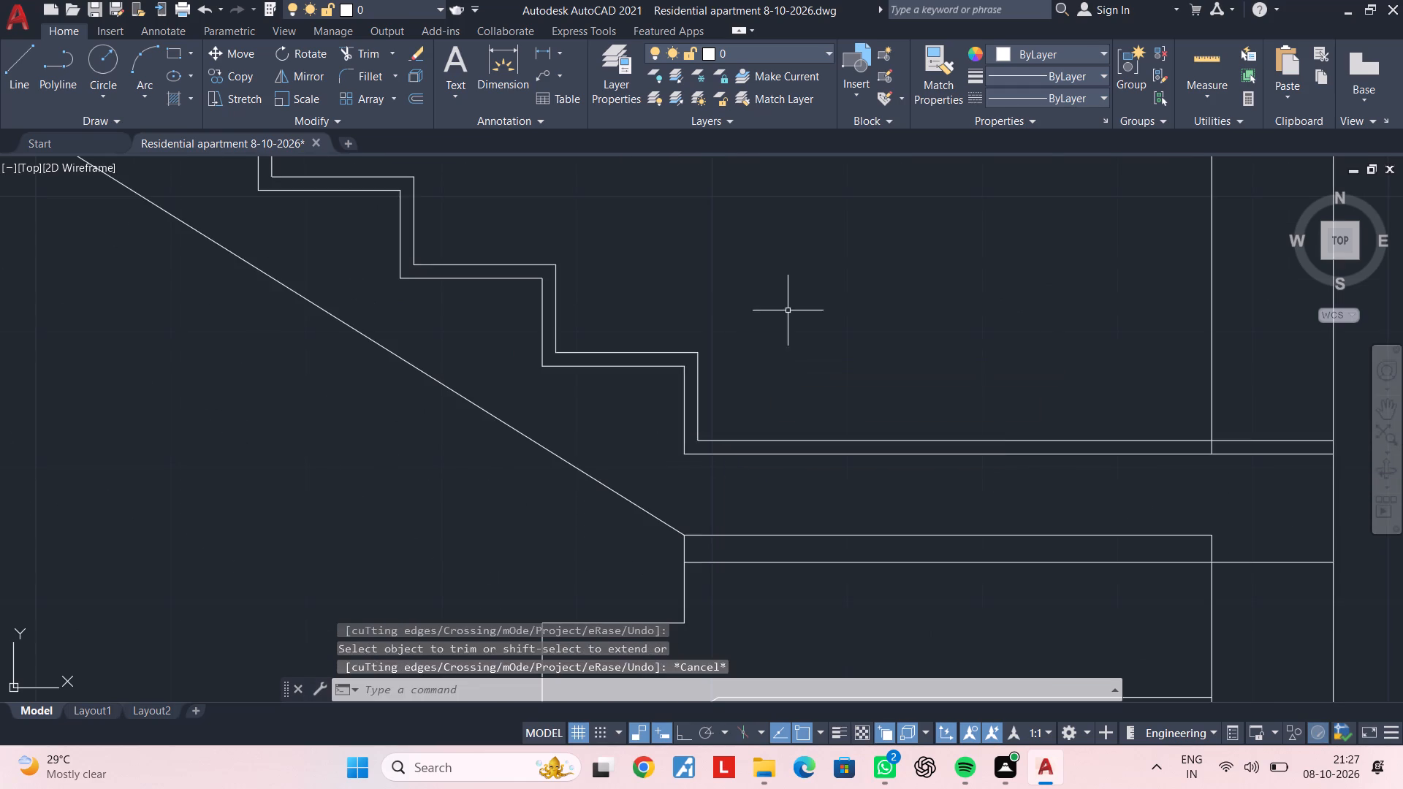
key("Escape")
scroll(783, 308, "down", 2)
middle_click_drag(784, 309, 726, 388)
key("Escape")
key("Escape")
key("Escape")
key("Escape")
key("Escape")
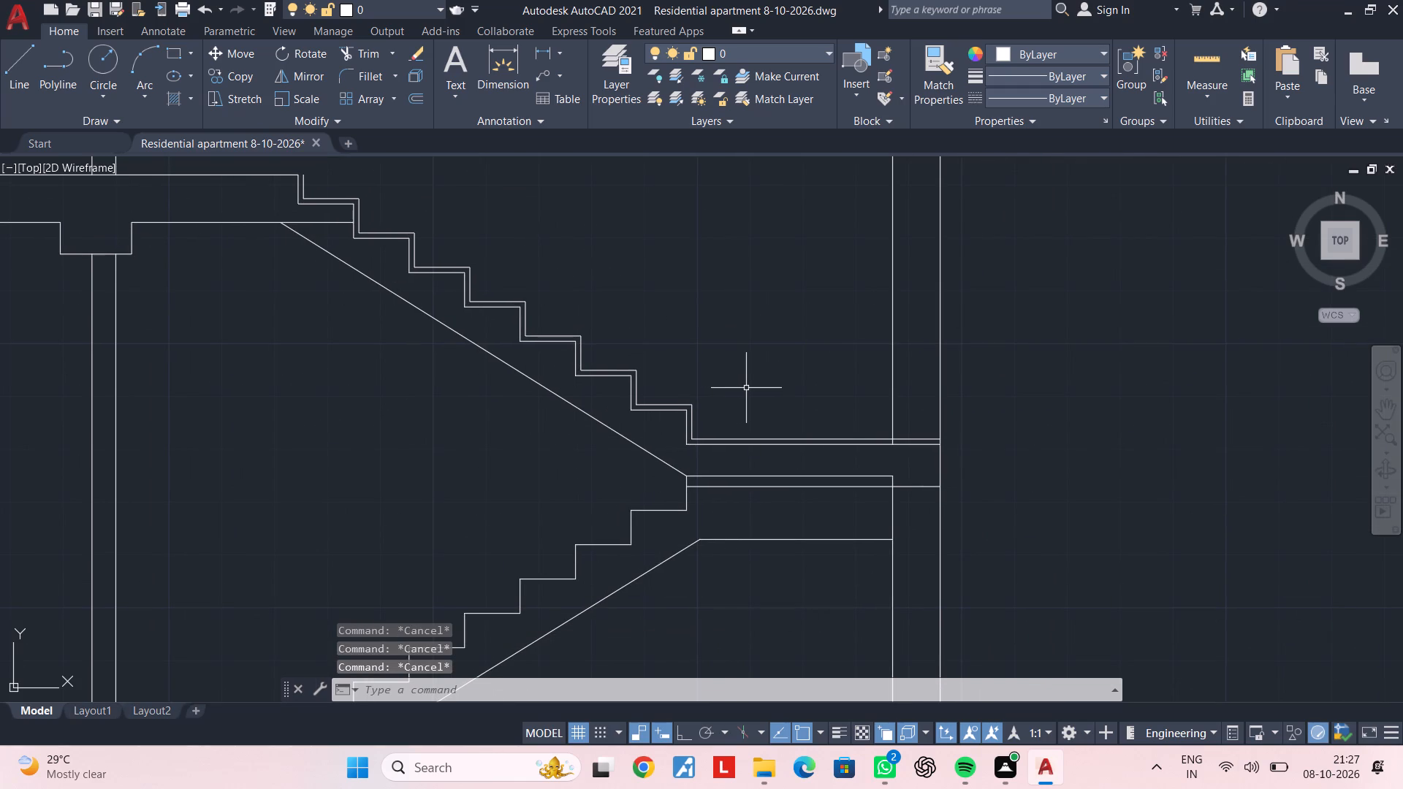
Trim the landing's offset line where it runs into the outer wall.
key("space")
scroll(909, 435, "up", 1)
left_click(901, 441)
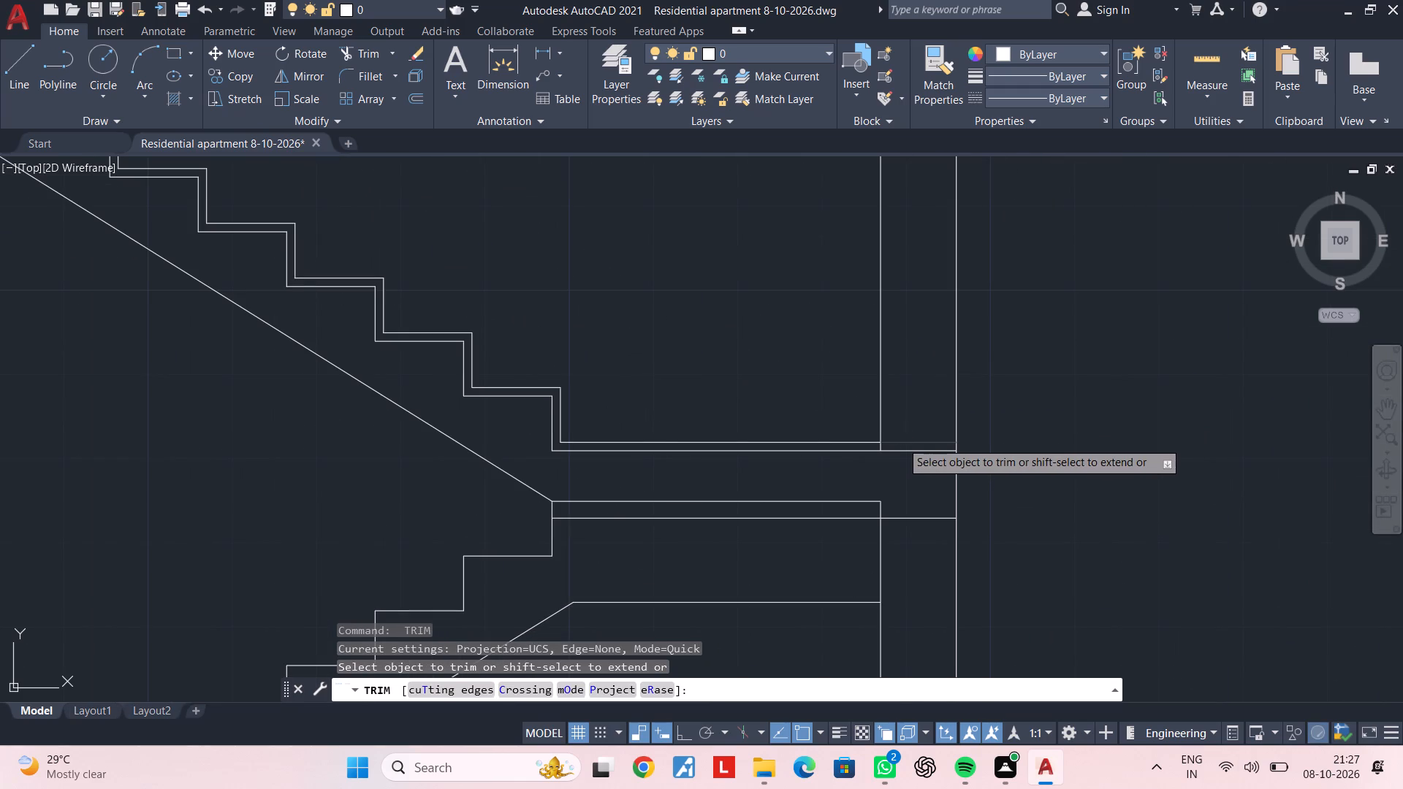
key("Escape")
key("Escape")
key("Escape")
key("Escape")
key("Escape")
key("Escape")
key("Escape")
key("Escape")
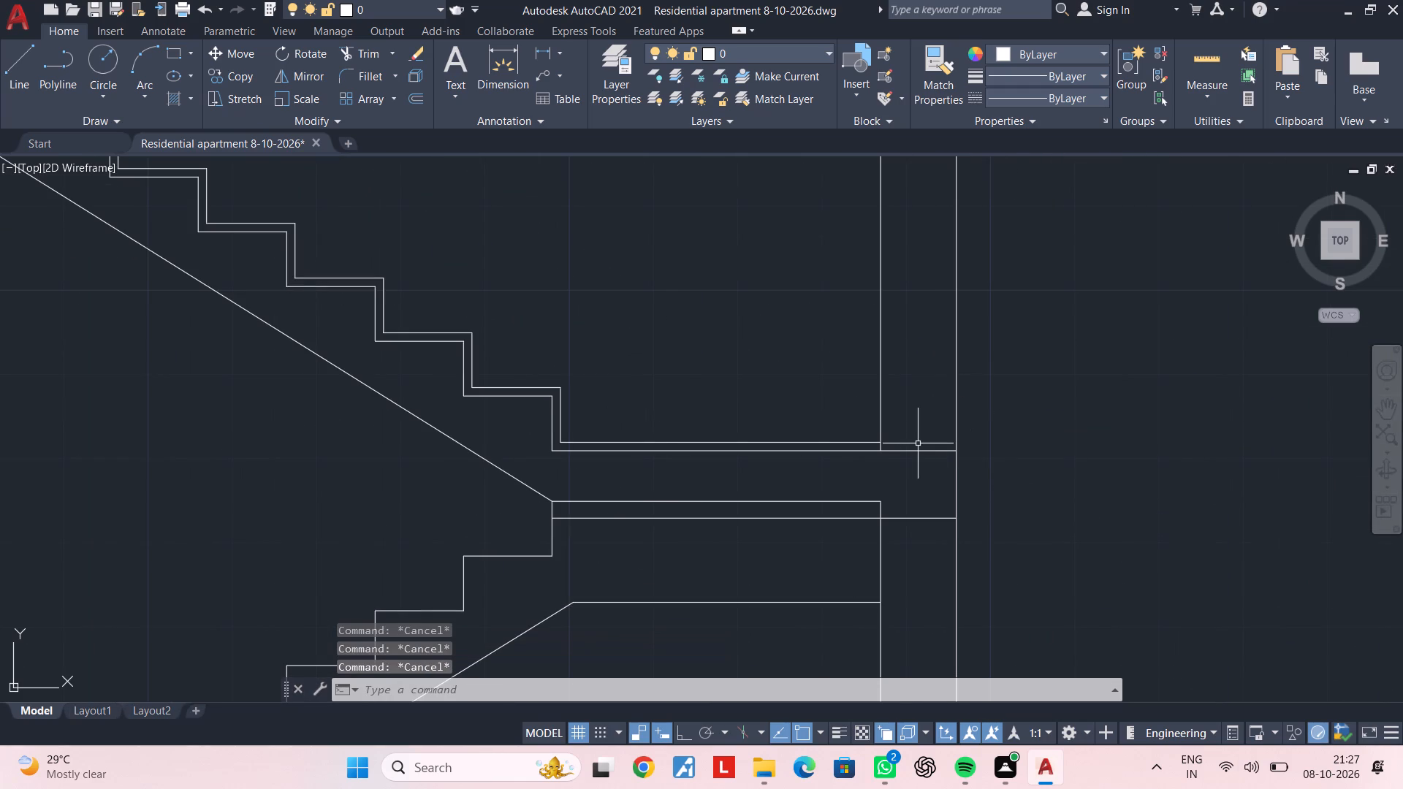
key("Escape")
middle_click_drag(782, 473, 878, 468)
key("Escape")
key("Escape")
key("Escape")
key("Escape")
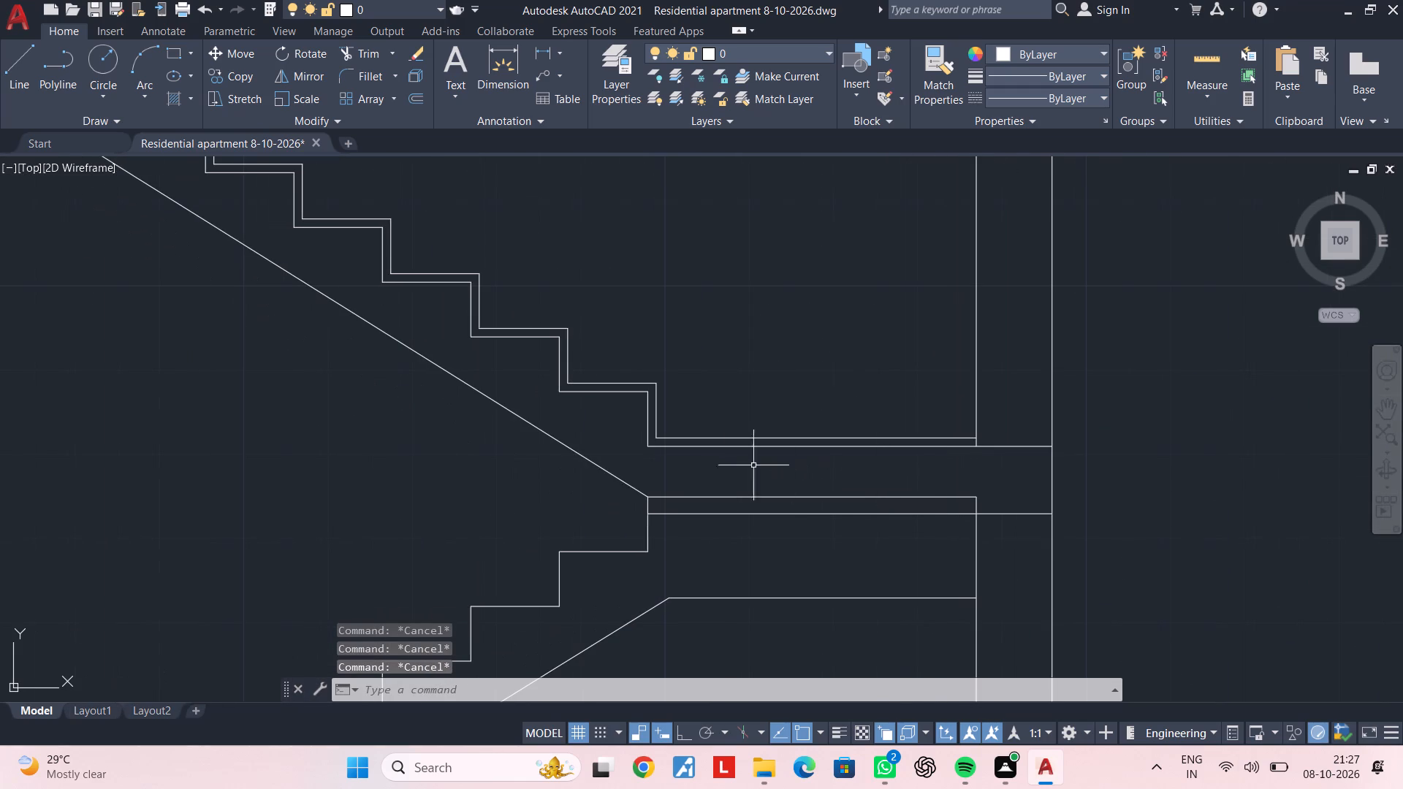
Trim the floor slab's underside between the top of the sloping soffit and the upper flight's steps.
middle_click_drag(735, 463, 899, 431)
scroll(798, 441, "down", 1)
middle_click_drag(809, 438, 1106, 410)
middle_click_drag(872, 413, 989, 391)
middle_click_drag(959, 365, 944, 537)
middle_click_drag(876, 472, 978, 461)
middle_click_drag(902, 376, 897, 468)
scroll(910, 446, "up", 1)
middle_click_drag(910, 446, 856, 511)
key("Escape")
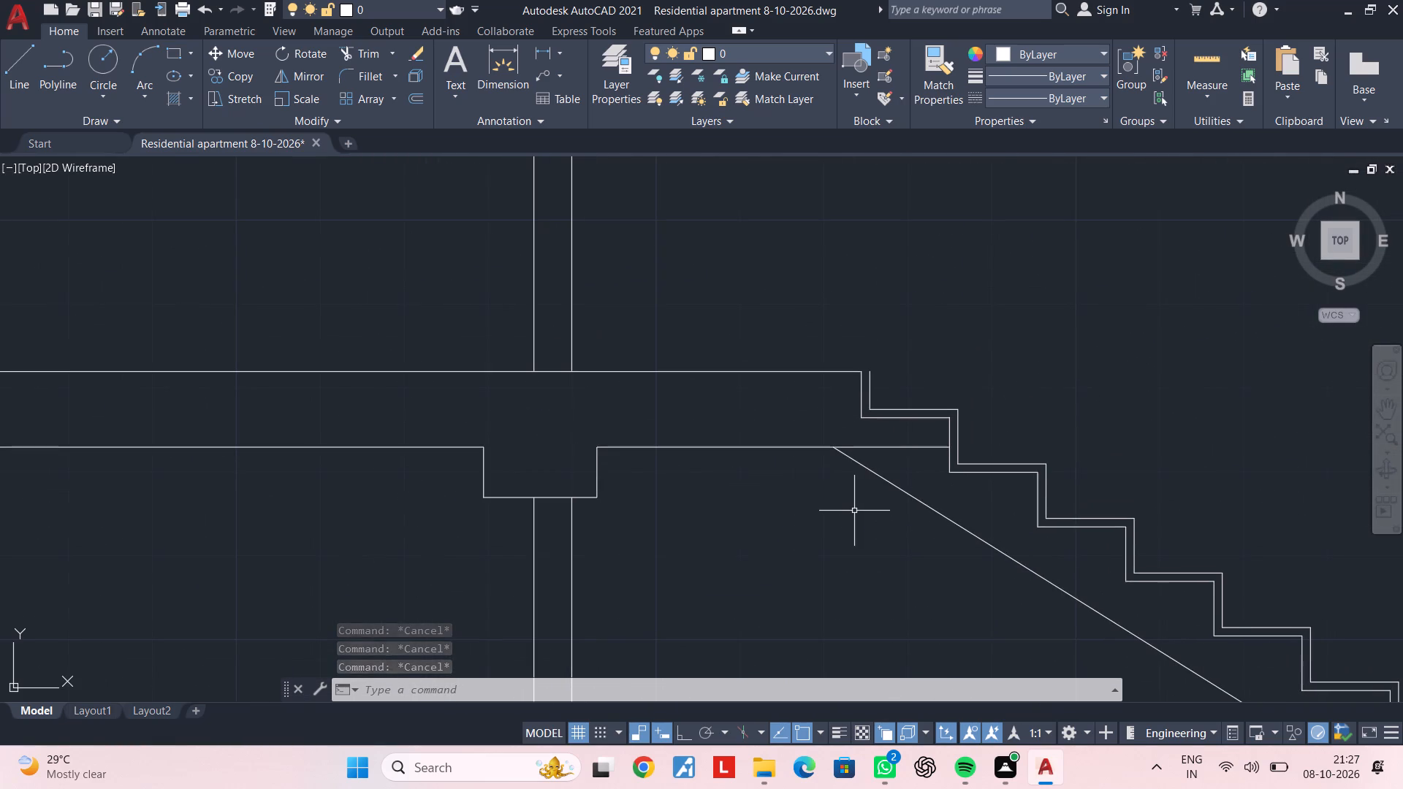
key("Escape")
key("t")
key("r")
key("space")
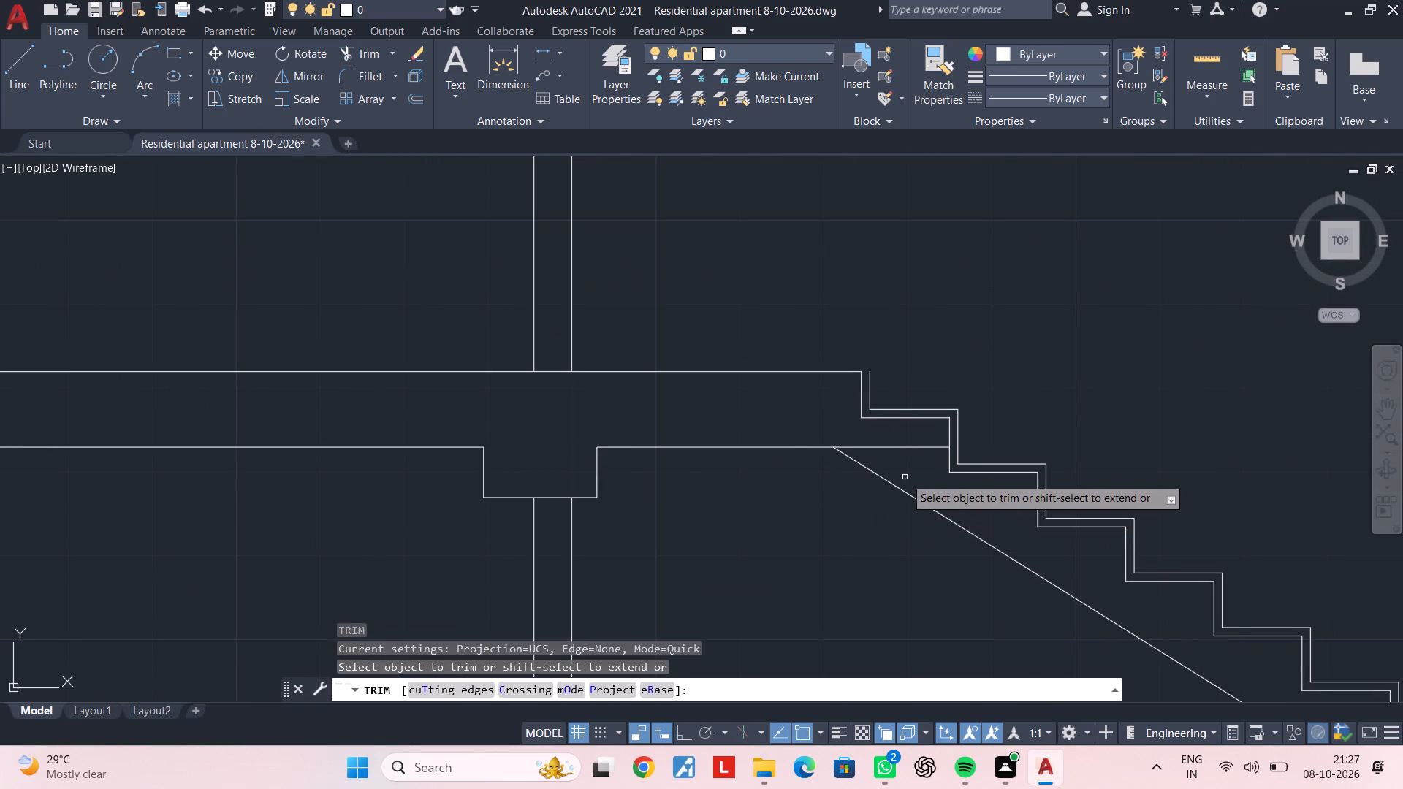
scroll(918, 467, "up", 1)
left_click(922, 436)
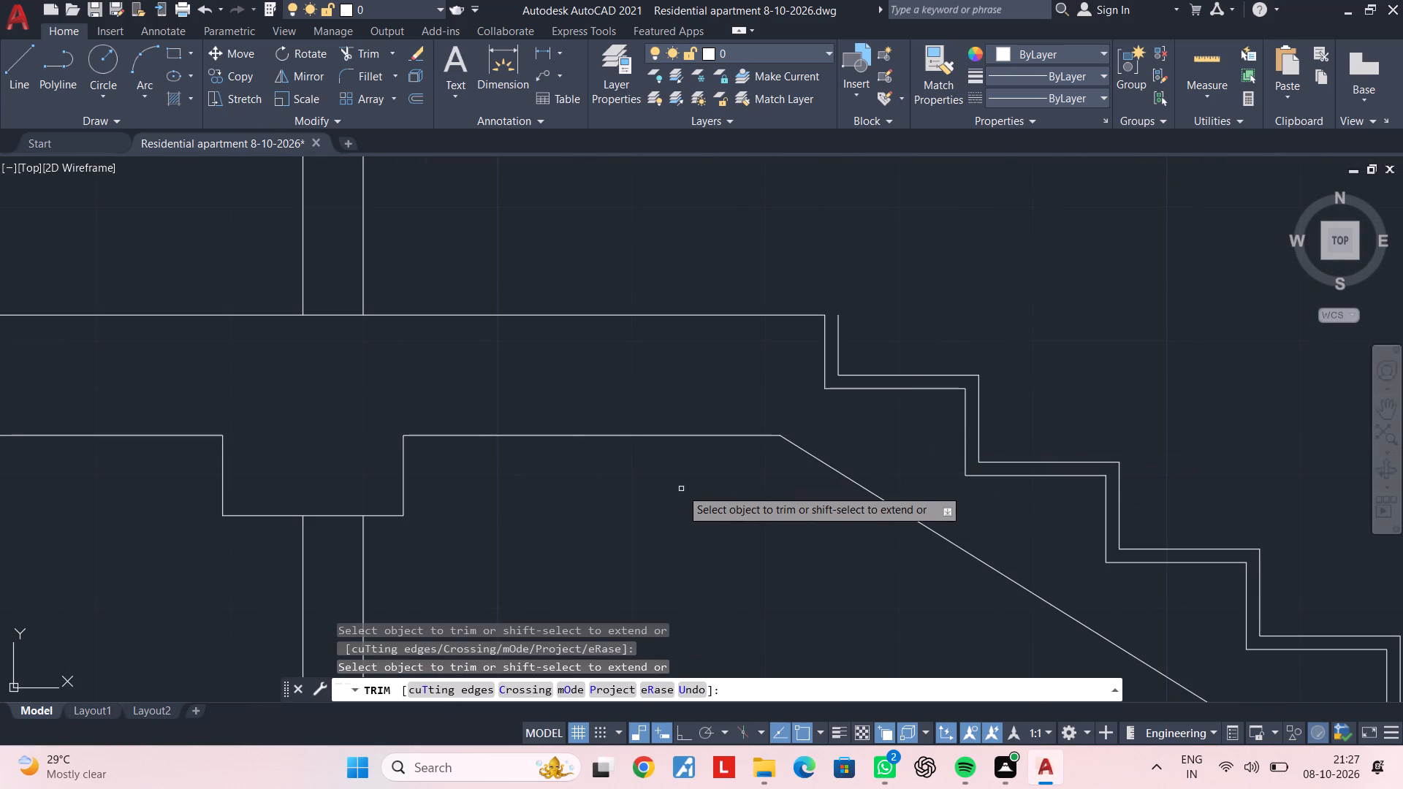
key("Escape")
scroll(681, 489, "down", 1)
key("Escape")
middle_click_drag(681, 489, 1141, 502)
key("Escape")
key("Escape")
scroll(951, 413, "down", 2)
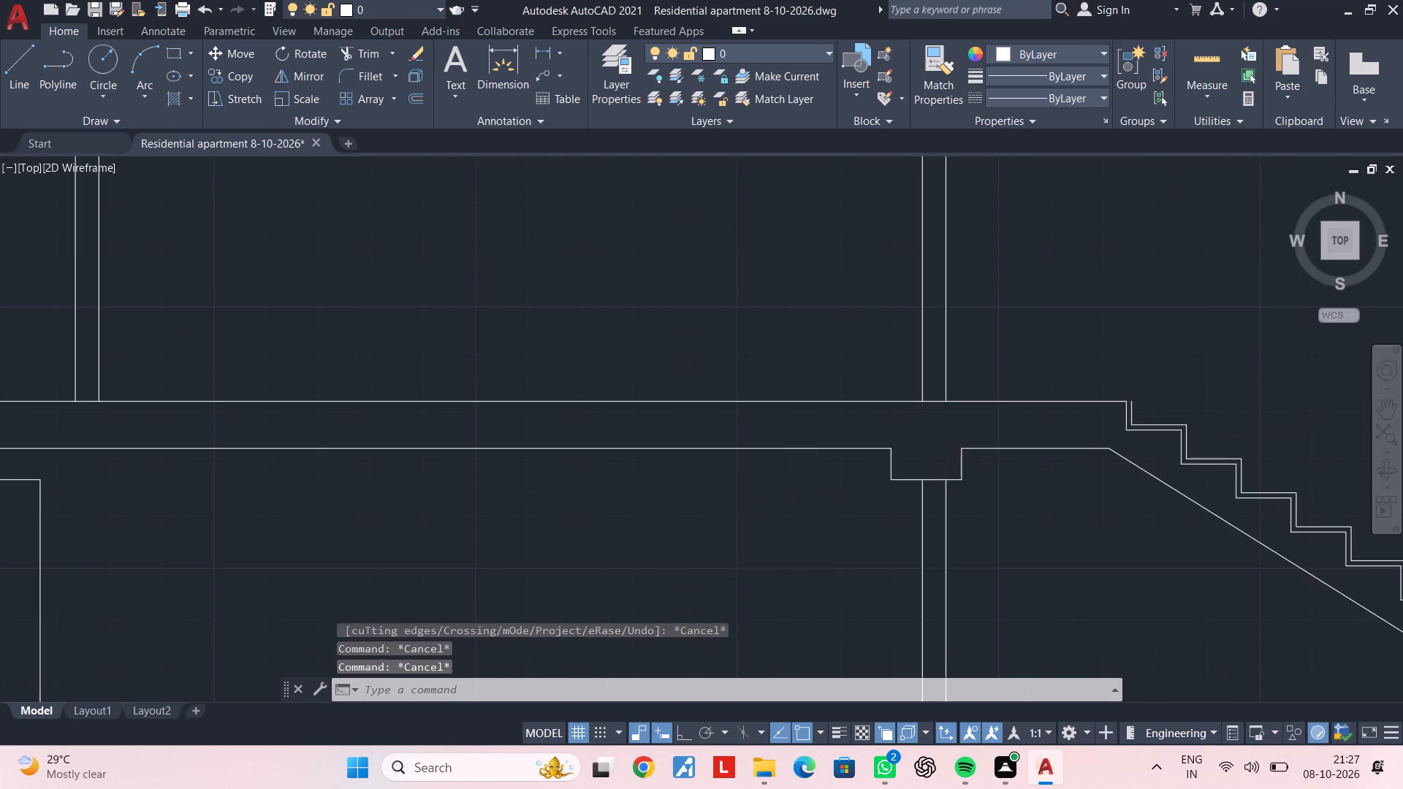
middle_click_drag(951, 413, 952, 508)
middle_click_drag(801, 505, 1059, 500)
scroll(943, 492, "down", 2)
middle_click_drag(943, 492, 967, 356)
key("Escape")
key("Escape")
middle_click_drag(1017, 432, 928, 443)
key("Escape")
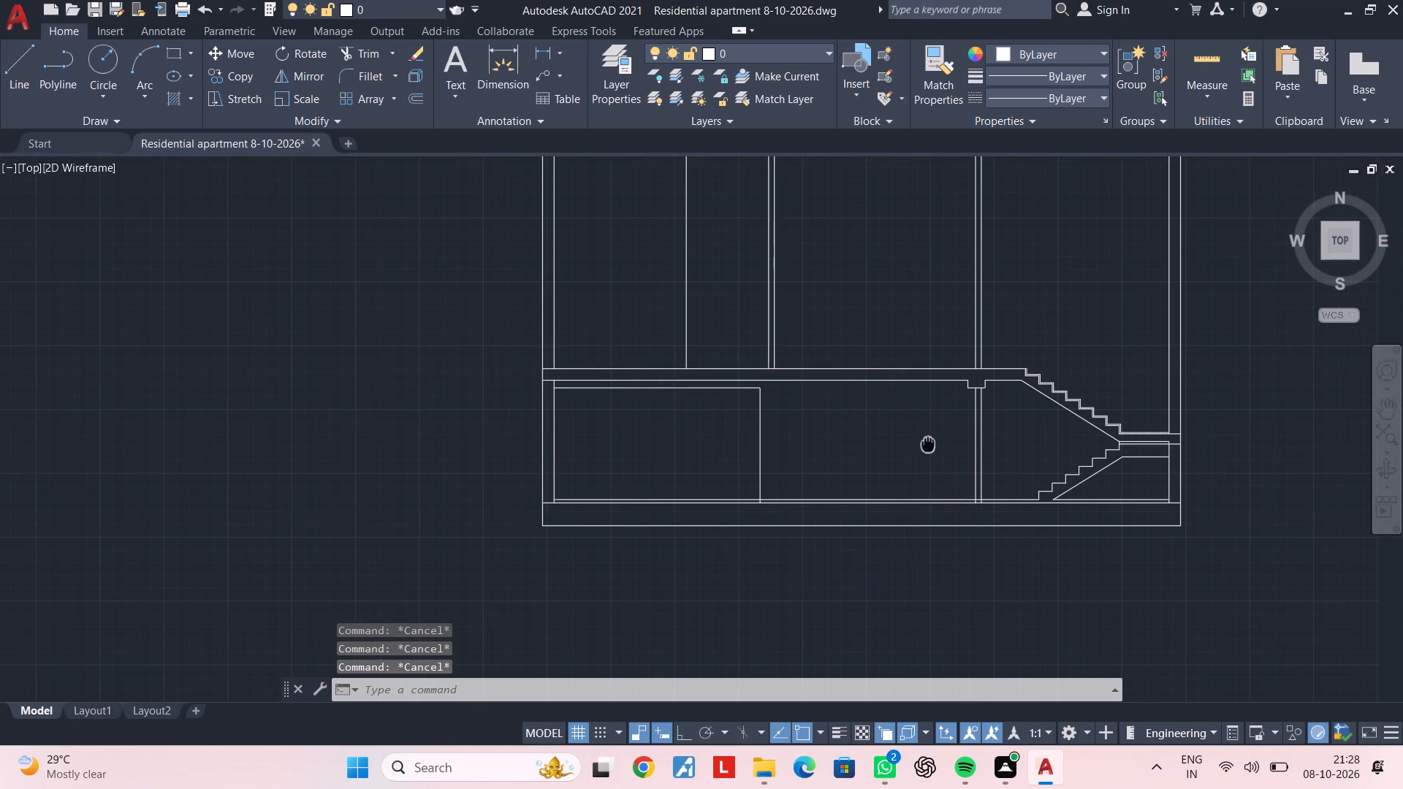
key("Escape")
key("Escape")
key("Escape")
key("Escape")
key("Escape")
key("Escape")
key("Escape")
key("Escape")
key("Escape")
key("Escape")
Draw a vertical line about 7'-4" long between the inner wall's faces, from the beam's underside to the upper floor line.
scroll(984, 423, "up", 2)
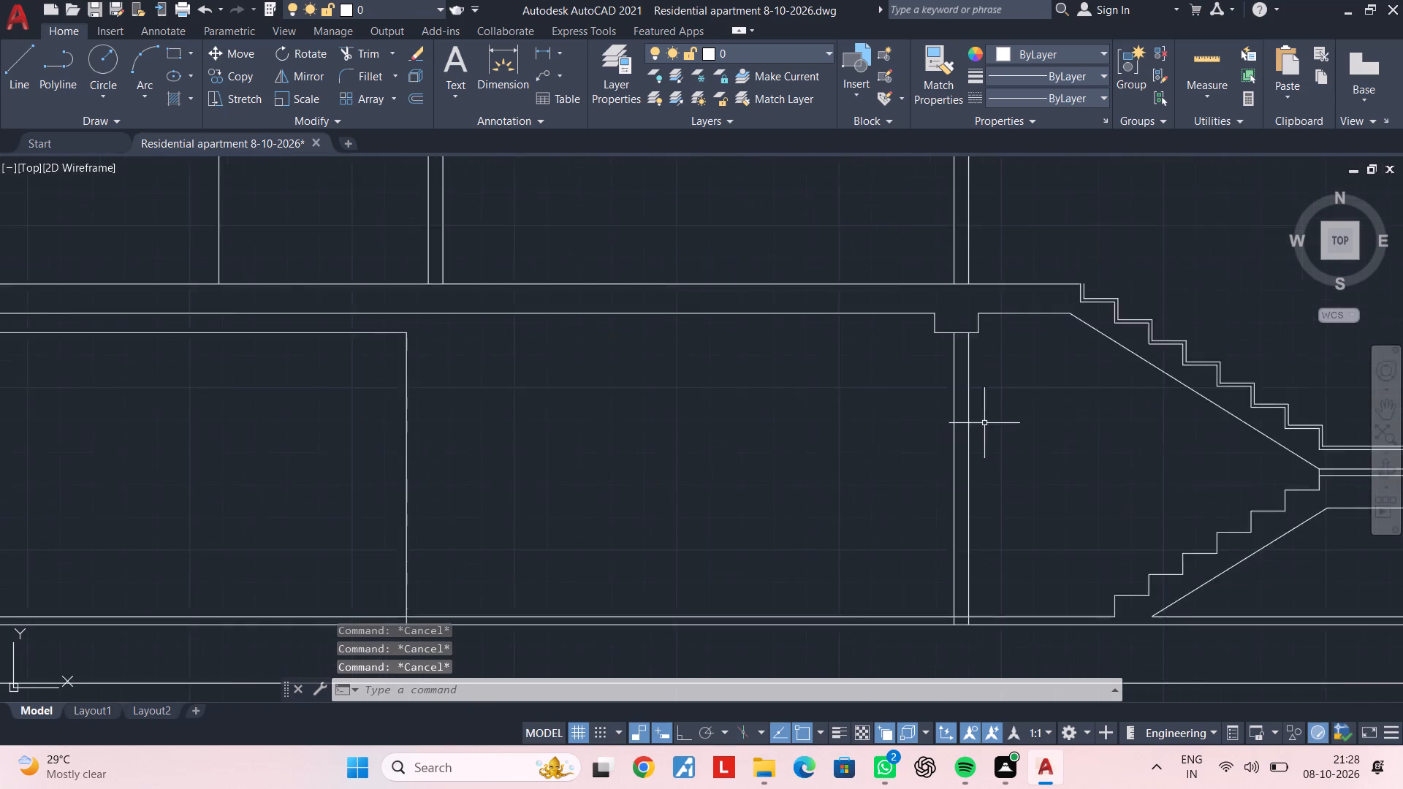
scroll(984, 423, "up", 1)
scroll(953, 365, "up", 1)
middle_click_drag(927, 378, 913, 450)
key("Escape")
key("Escape")
type("L")
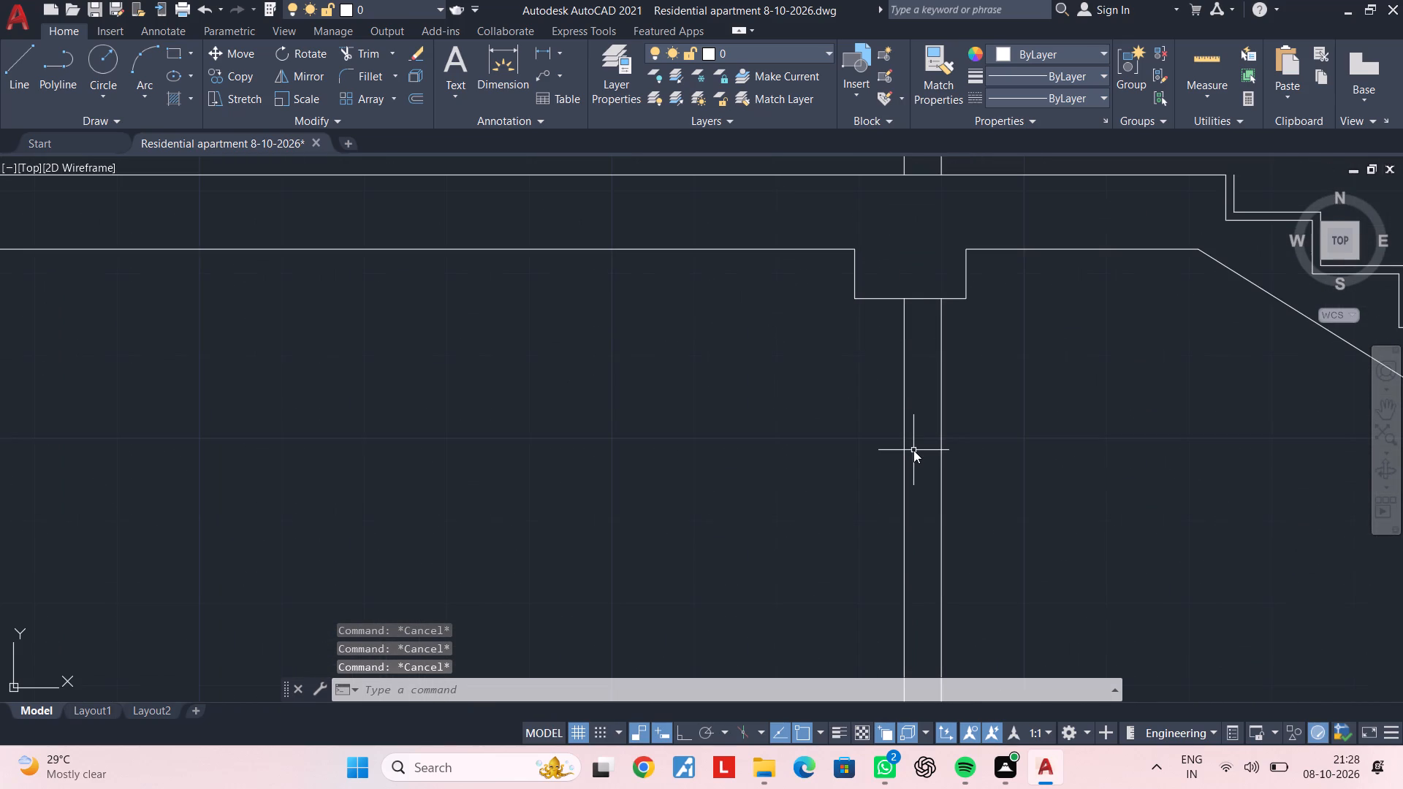
key("space")
scroll(920, 300, "up", 3)
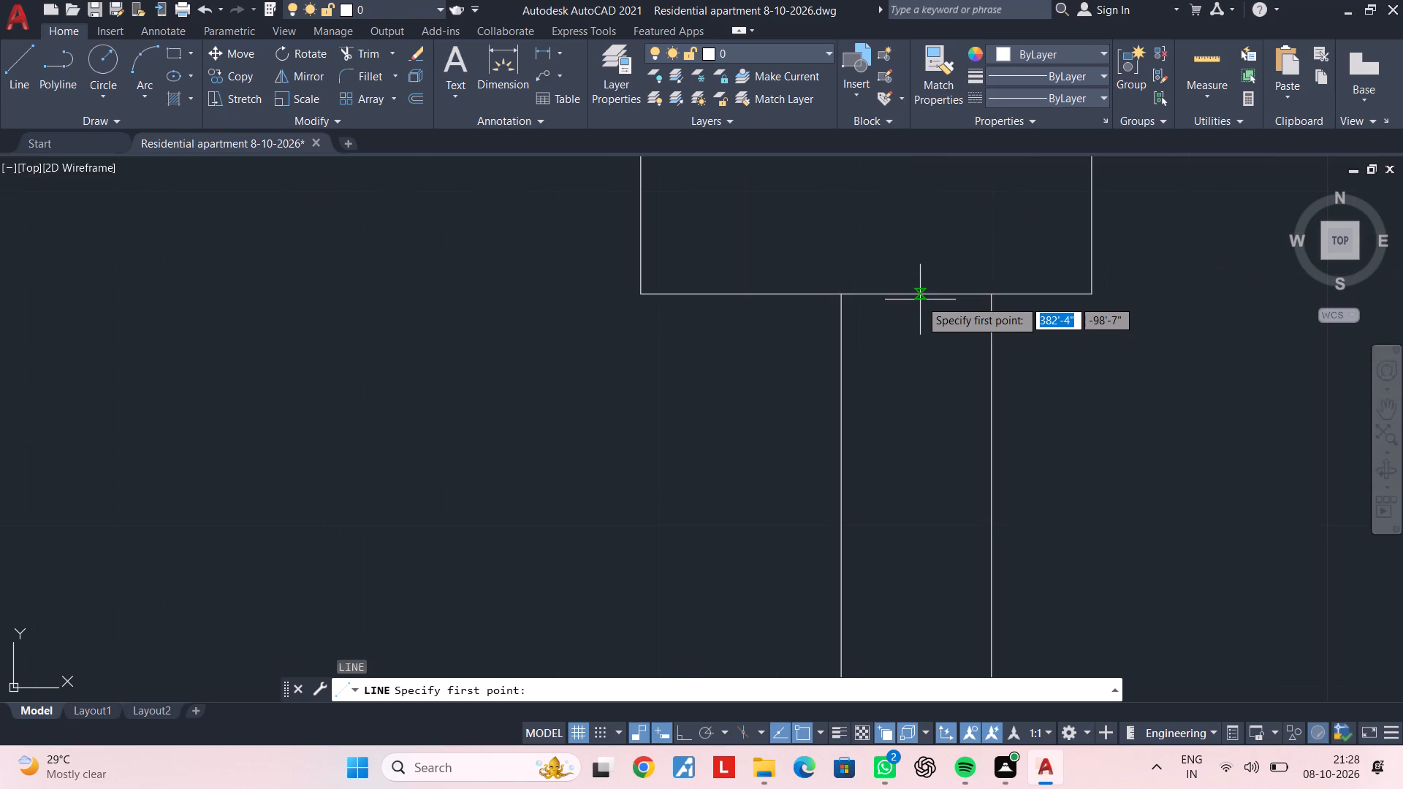
left_click(911, 294)
scroll(912, 482, "down", 3)
middle_click_drag(911, 488, 946, 216)
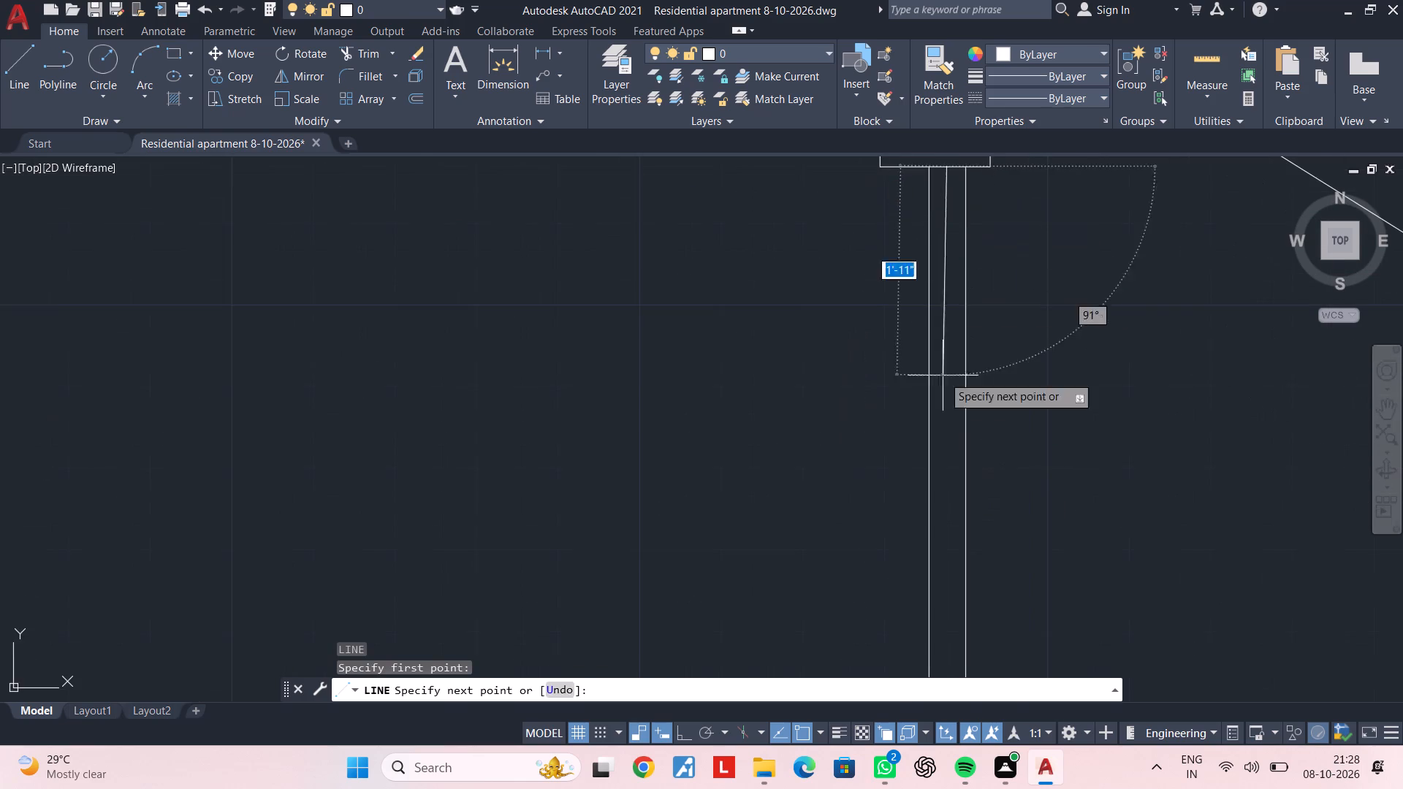
middle_click_drag(943, 434, 970, 250)
middle_click_drag(961, 474, 969, 310)
scroll(967, 498, "up", 2)
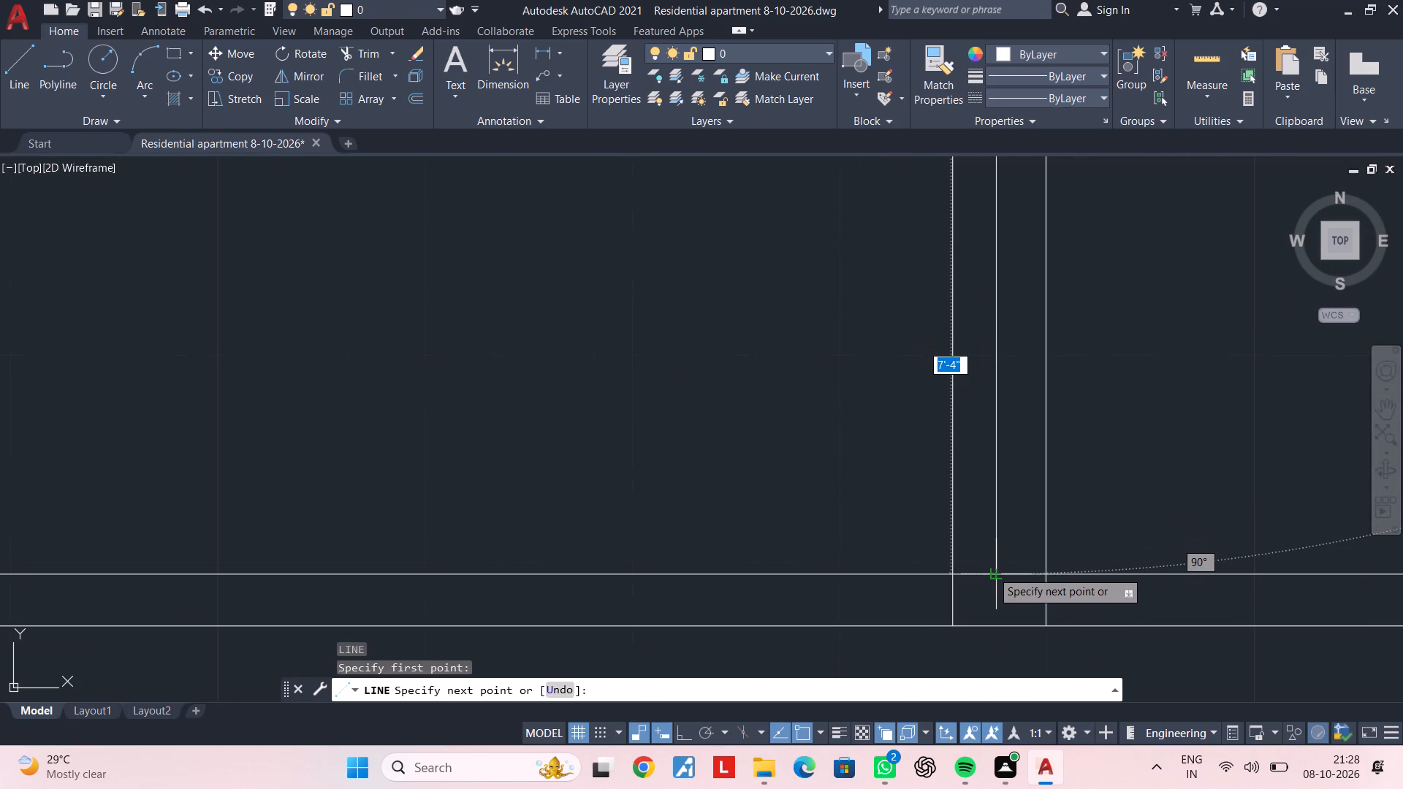
left_click(992, 571)
key("Escape")
key("Escape")
key("Escape")
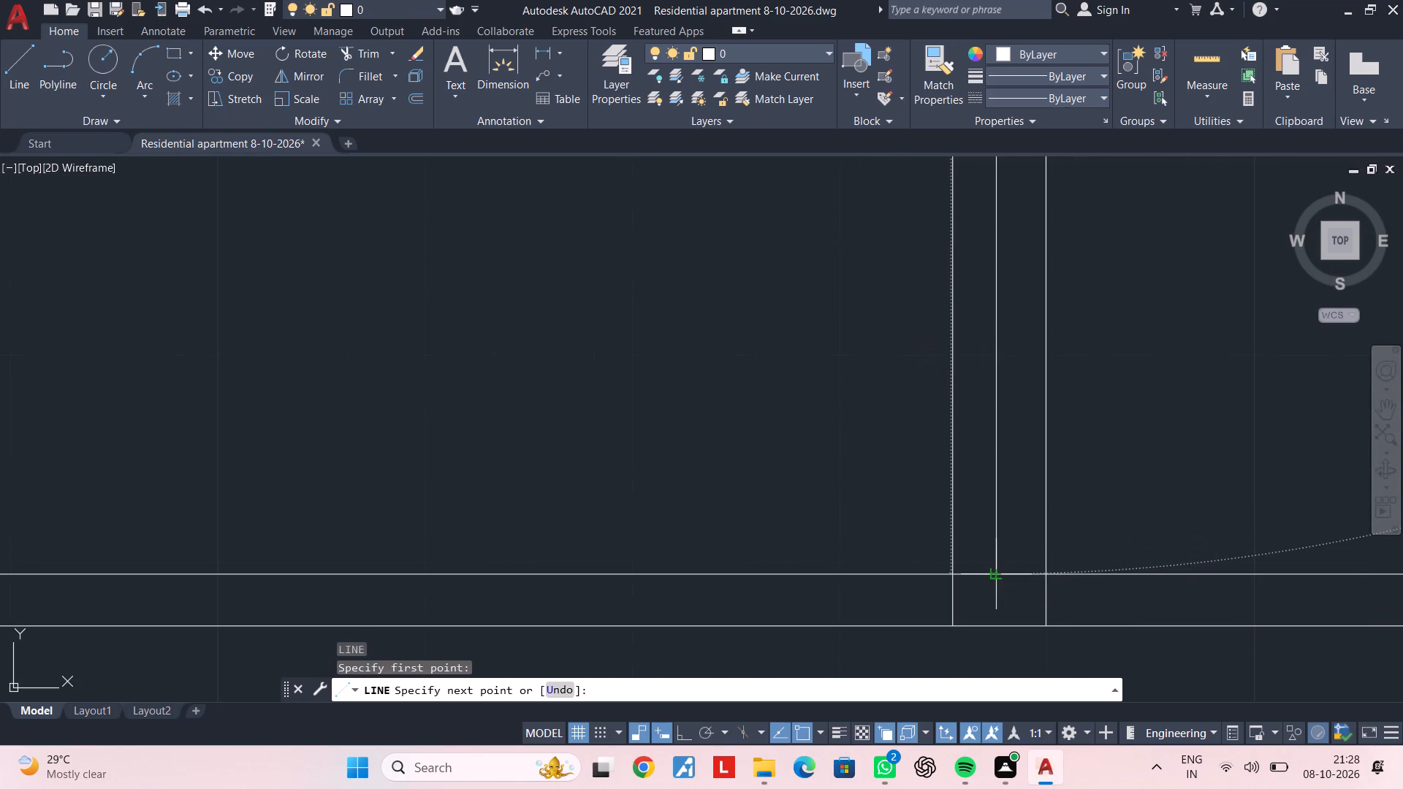
key("Escape")
key("Escape")
Trim both inner wall faces where they cross the gap between the upper floor line and the slab line below.
scroll(1071, 595, "down", 2)
middle_click_drag(1083, 600, 631, 508)
scroll(684, 522, "down", 1)
scroll(657, 520, "up", 2)
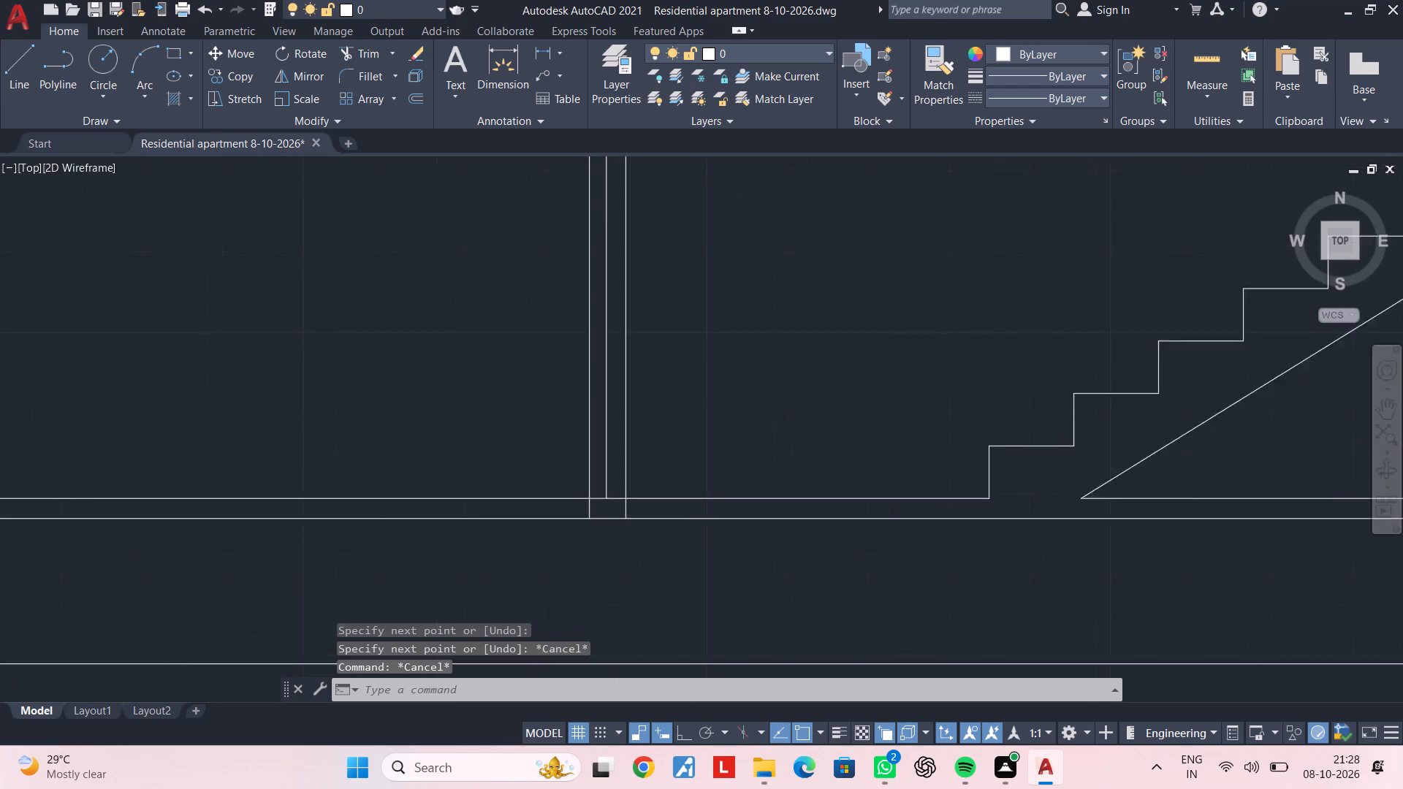
middle_click_drag(623, 517, 851, 526)
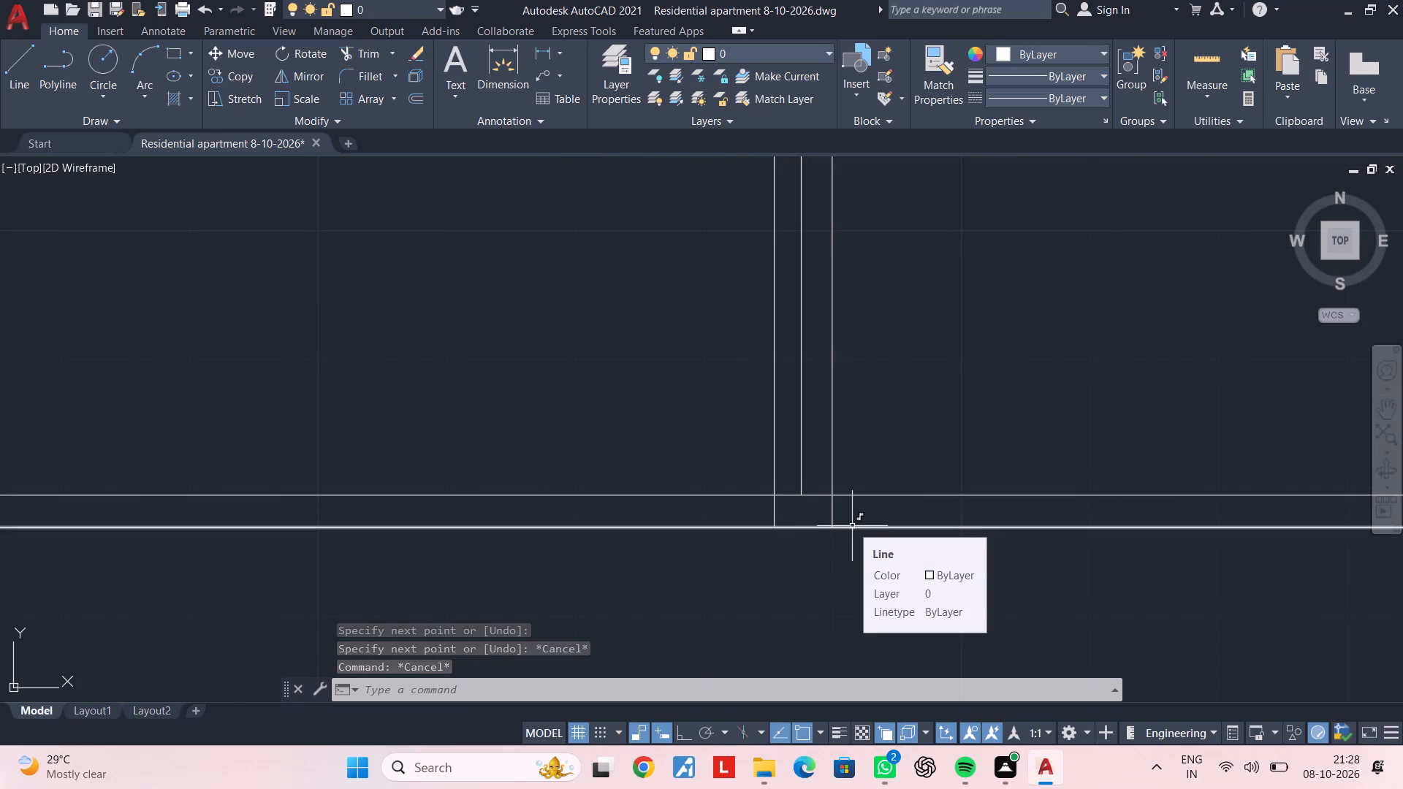
scroll(823, 525, "up", 2)
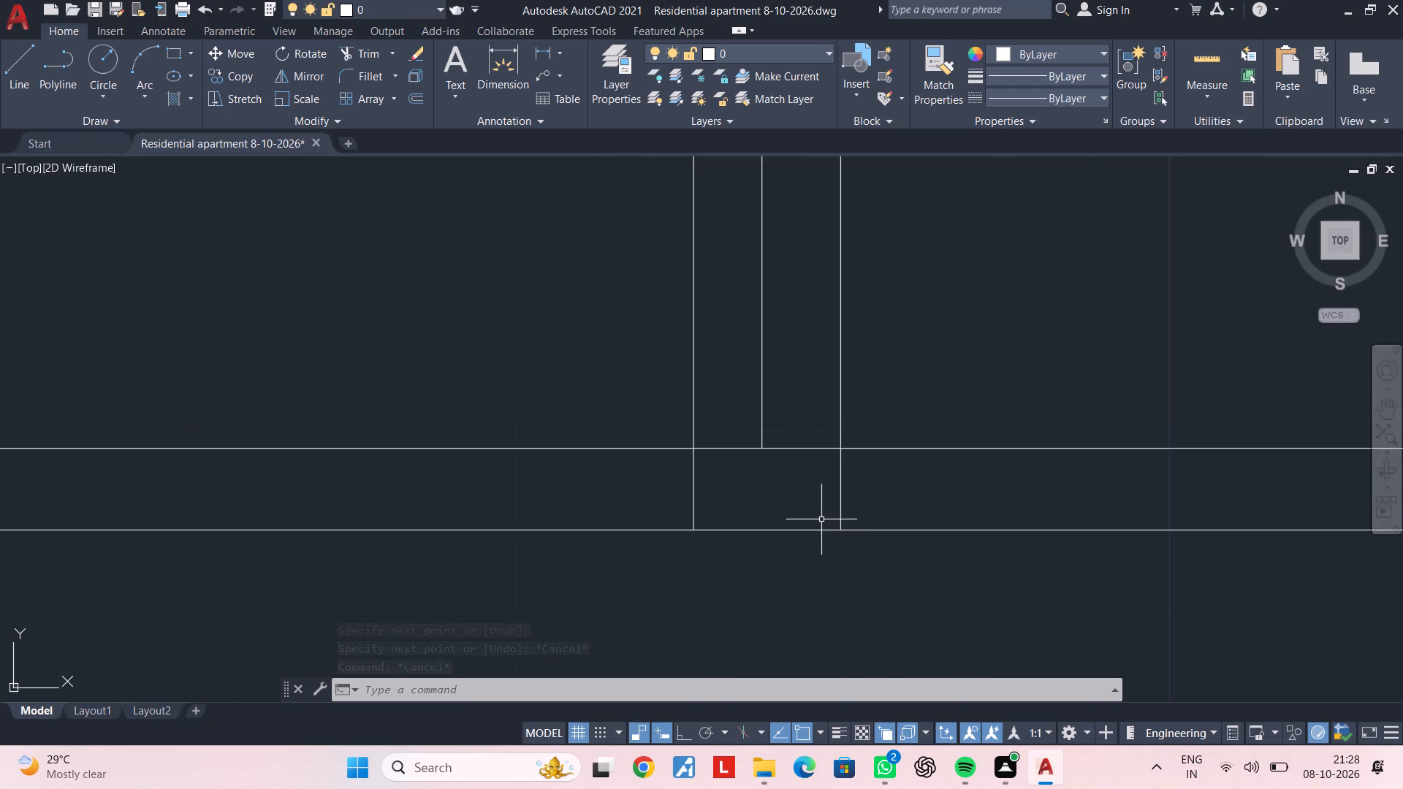
key("Escape")
key("Escape")
key("t")
key("r")
key("space")
left_click(862, 498)
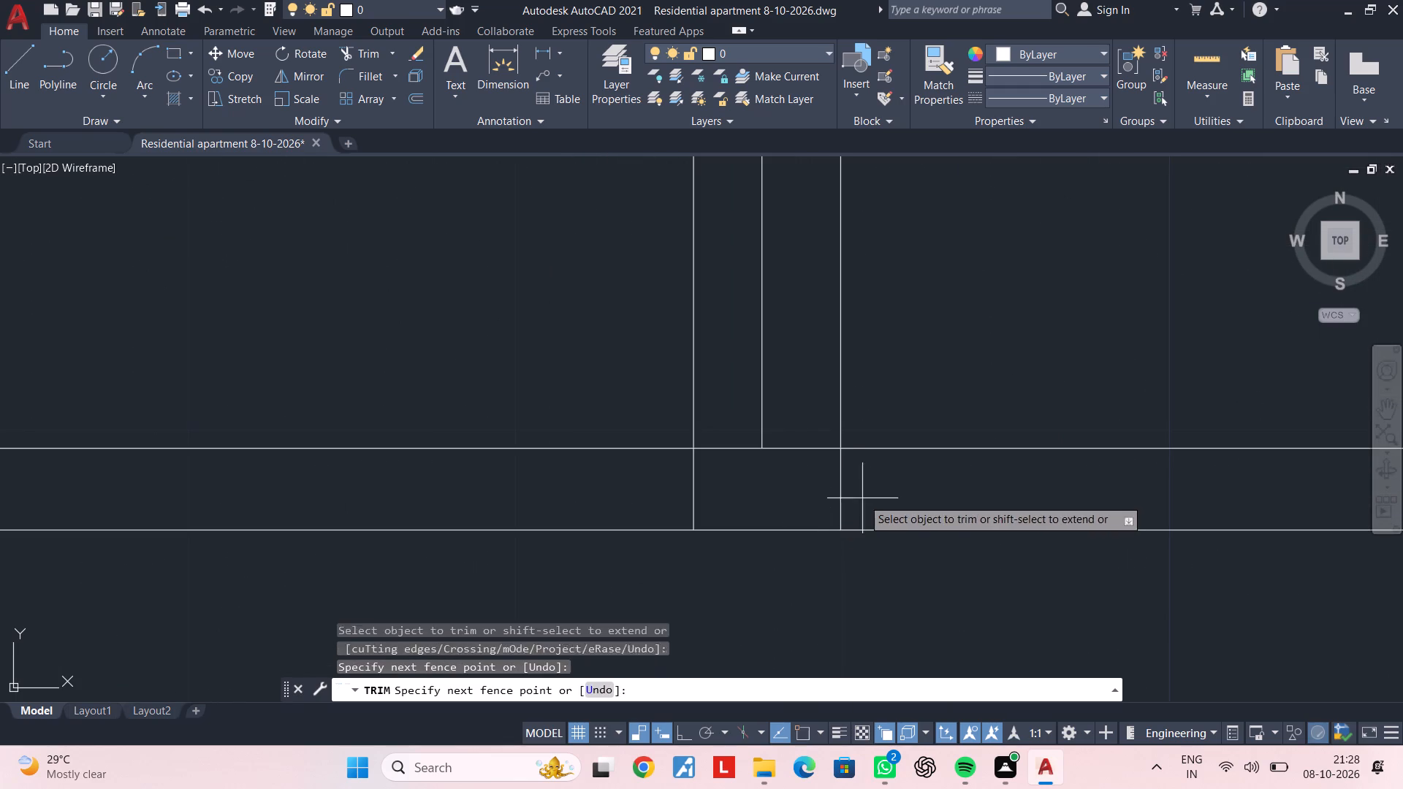
left_click(682, 498)
key("Escape")
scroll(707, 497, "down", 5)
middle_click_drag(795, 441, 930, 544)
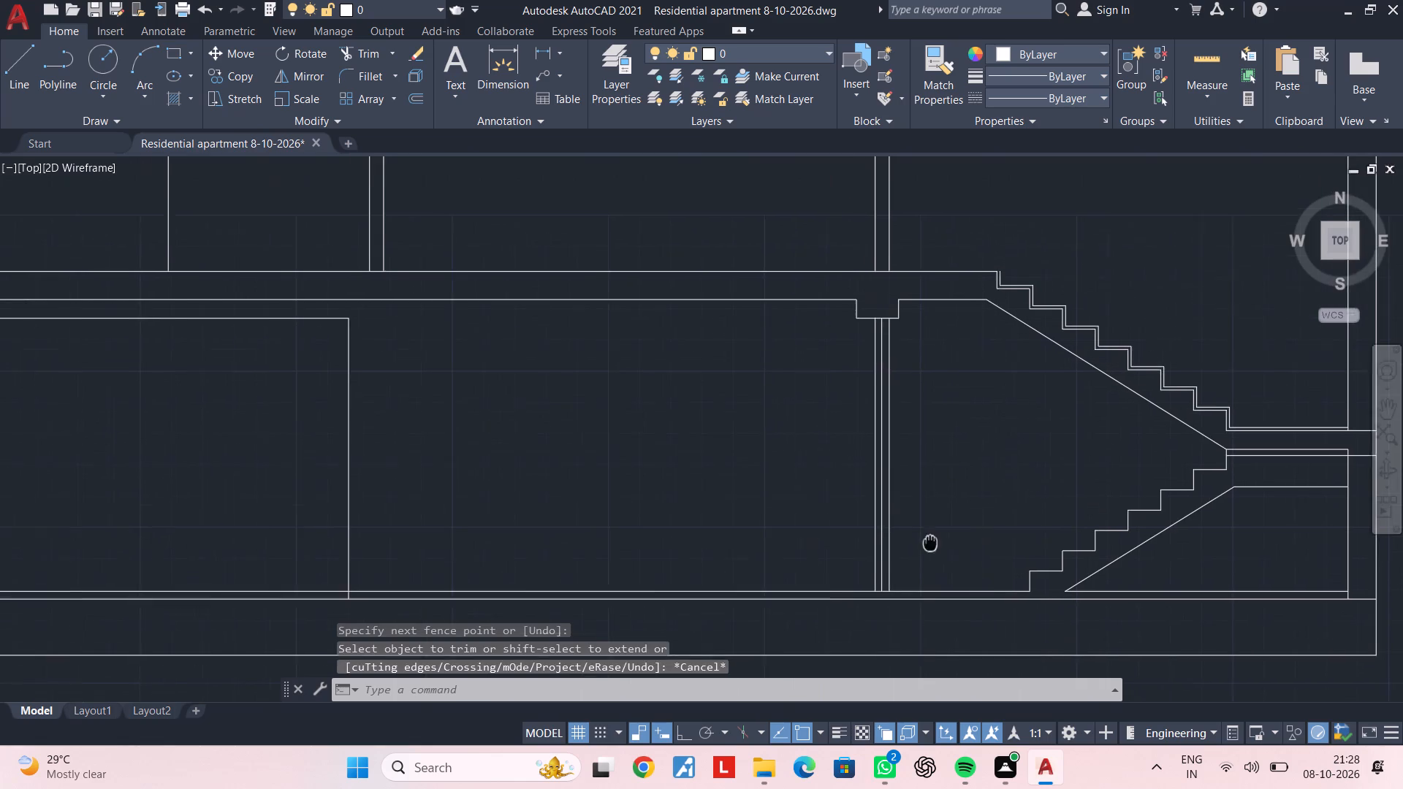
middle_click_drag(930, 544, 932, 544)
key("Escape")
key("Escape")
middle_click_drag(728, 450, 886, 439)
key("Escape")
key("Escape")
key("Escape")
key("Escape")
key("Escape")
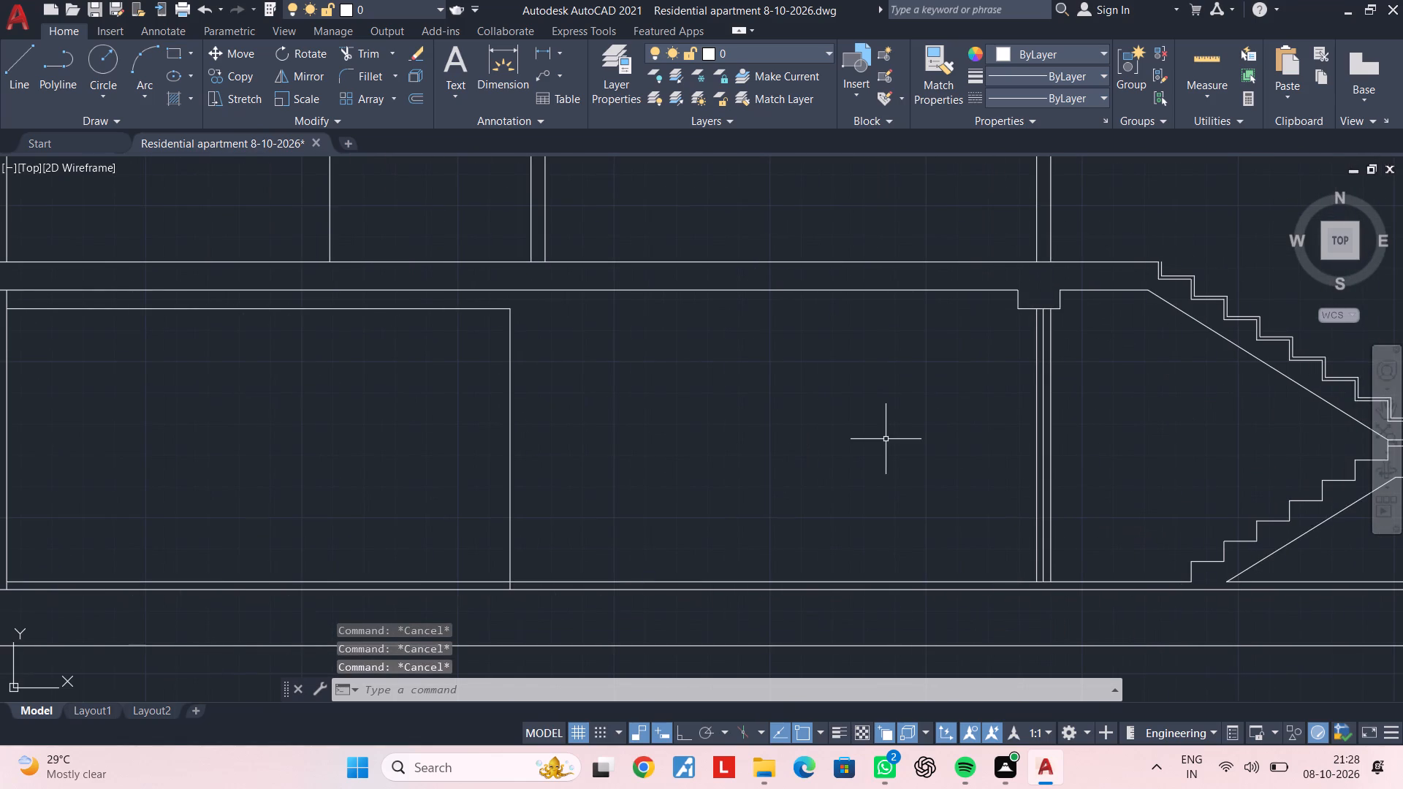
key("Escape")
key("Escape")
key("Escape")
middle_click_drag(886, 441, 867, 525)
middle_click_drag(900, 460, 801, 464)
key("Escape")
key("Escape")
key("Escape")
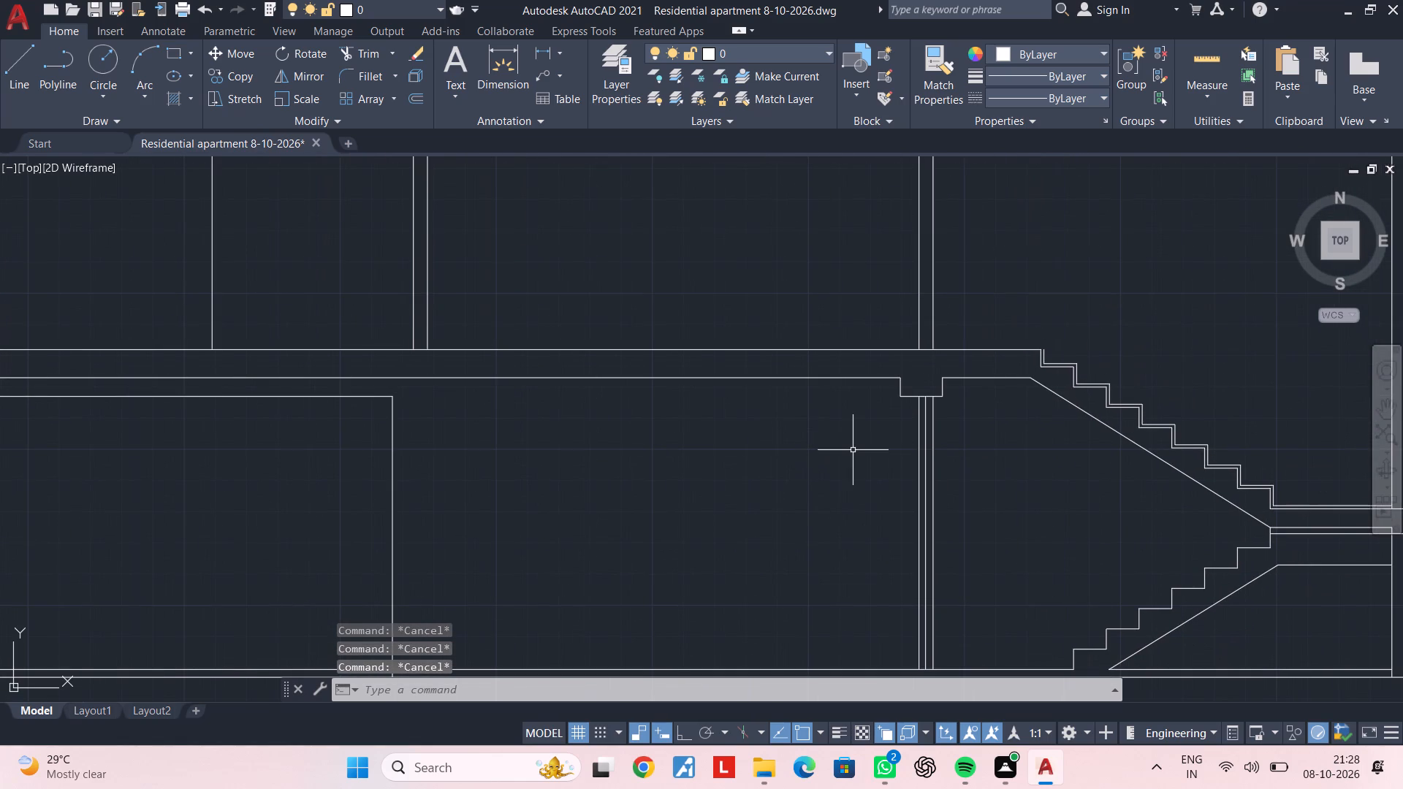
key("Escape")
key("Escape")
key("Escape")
Draw a horizontal line across the inner wall, from face to face, a short distance below the beam.
scroll(933, 405, "up", 4)
middle_click_drag(872, 445, 872, 400)
key("Escape")
key("Escape")
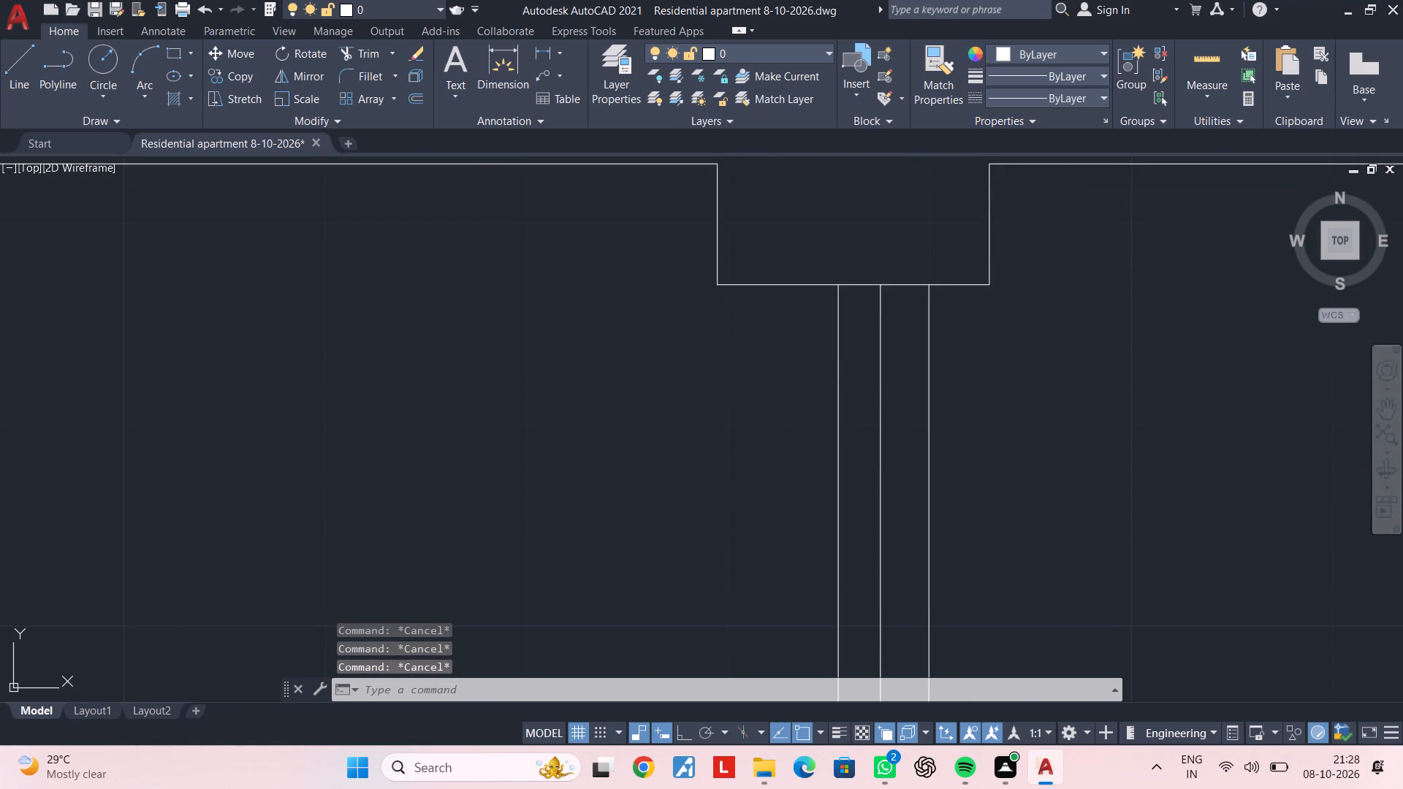
key("Escape")
type("L")
key("space")
left_click(837, 397)
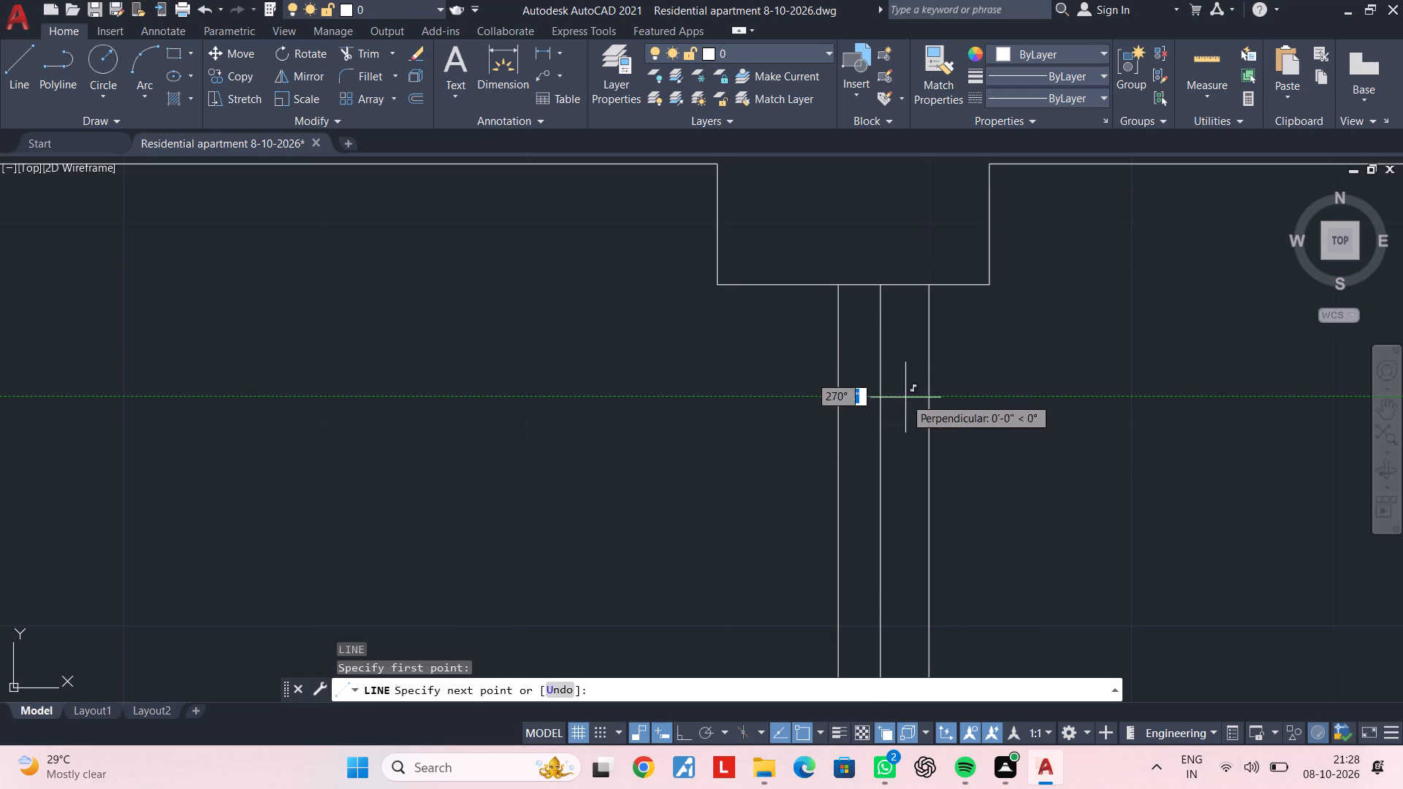
left_click(929, 399)
key("Escape")
key("Escape")
key("Escape")
key("Escape")
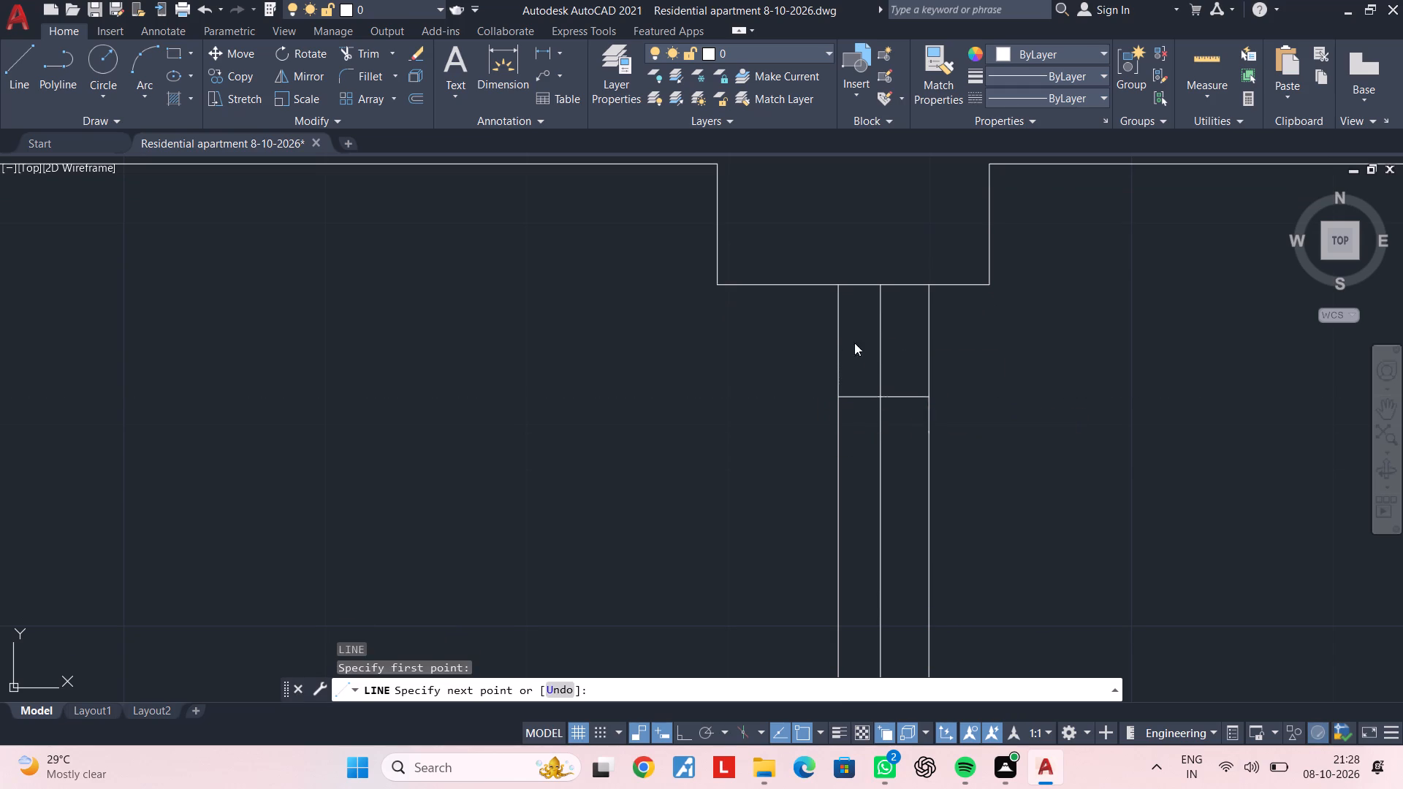
key("Escape")
key("Escape")
Trim the wall's middle vertical line between the beam's underside and the horizontal line just below it.
type("TR")
key("space")
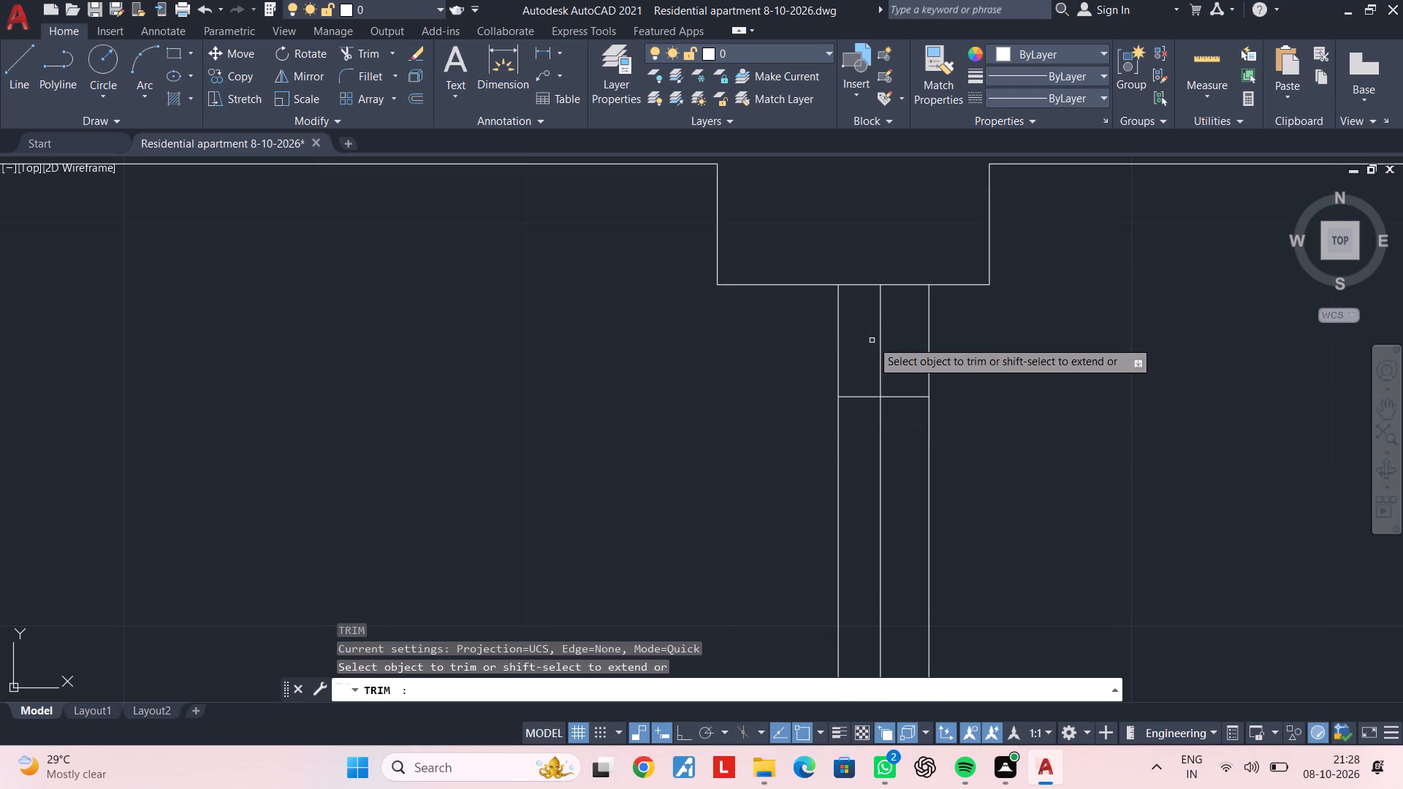
left_click(882, 340)
key("Escape")
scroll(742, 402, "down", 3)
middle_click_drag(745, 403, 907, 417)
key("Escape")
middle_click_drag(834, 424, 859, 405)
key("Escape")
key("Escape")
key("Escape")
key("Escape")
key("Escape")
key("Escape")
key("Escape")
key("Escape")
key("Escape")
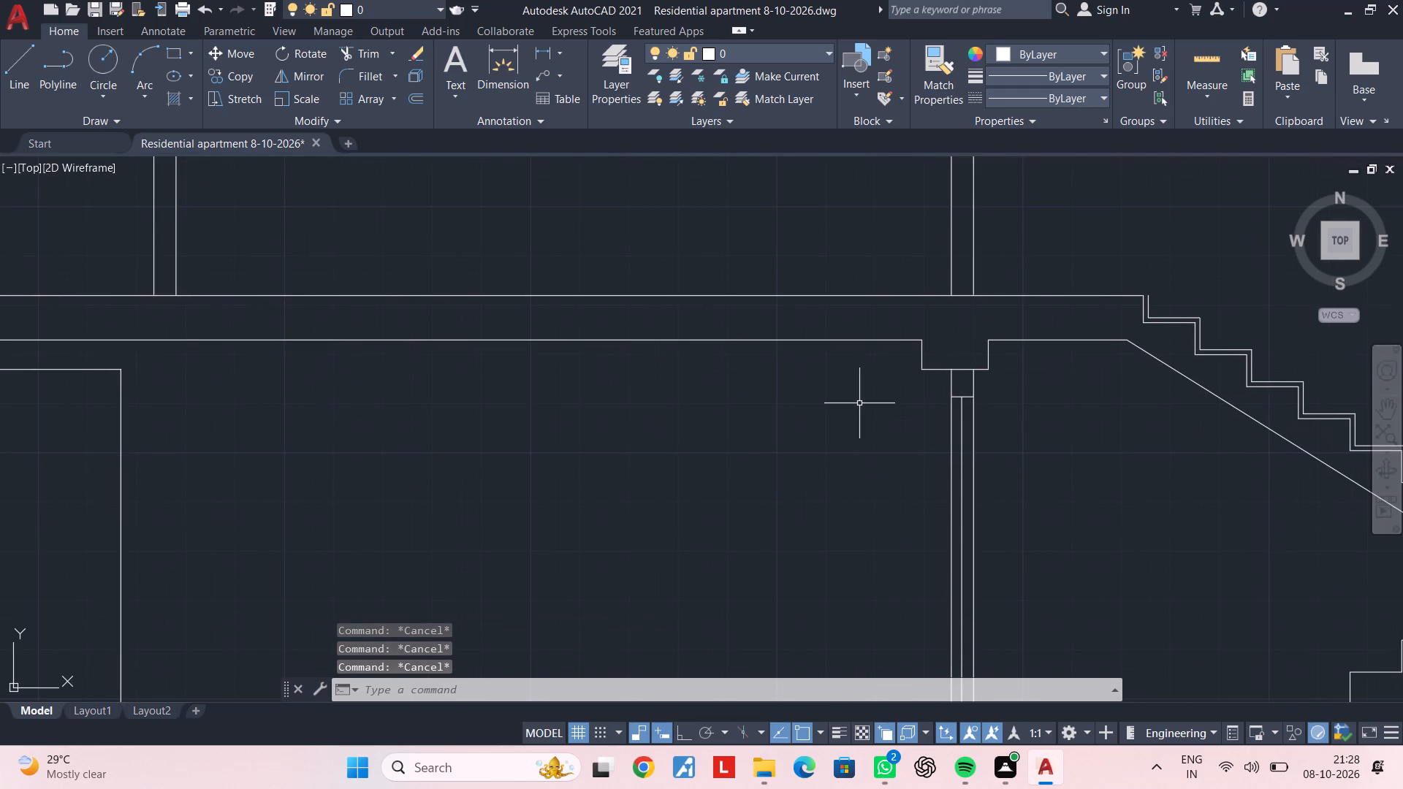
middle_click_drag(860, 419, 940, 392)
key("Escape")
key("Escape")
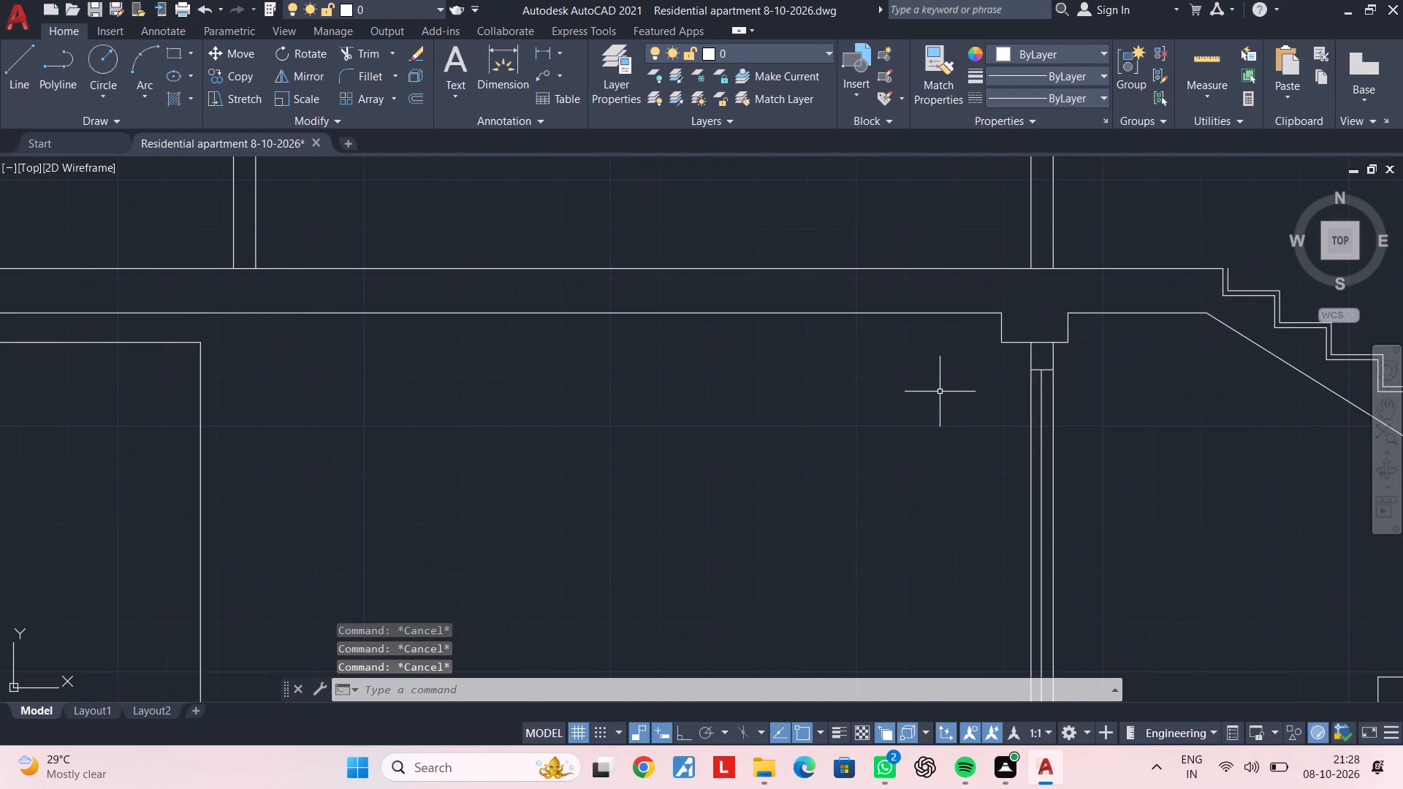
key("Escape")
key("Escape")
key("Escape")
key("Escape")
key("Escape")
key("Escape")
With Ortho on, draw a 2' horizontal line away from the stairs, starting where the wall meets the beam, and continue it vertically to the upper floor line.
key("l")
key("space")
scroll(1043, 348, "up", 2)
left_click(1001, 335)
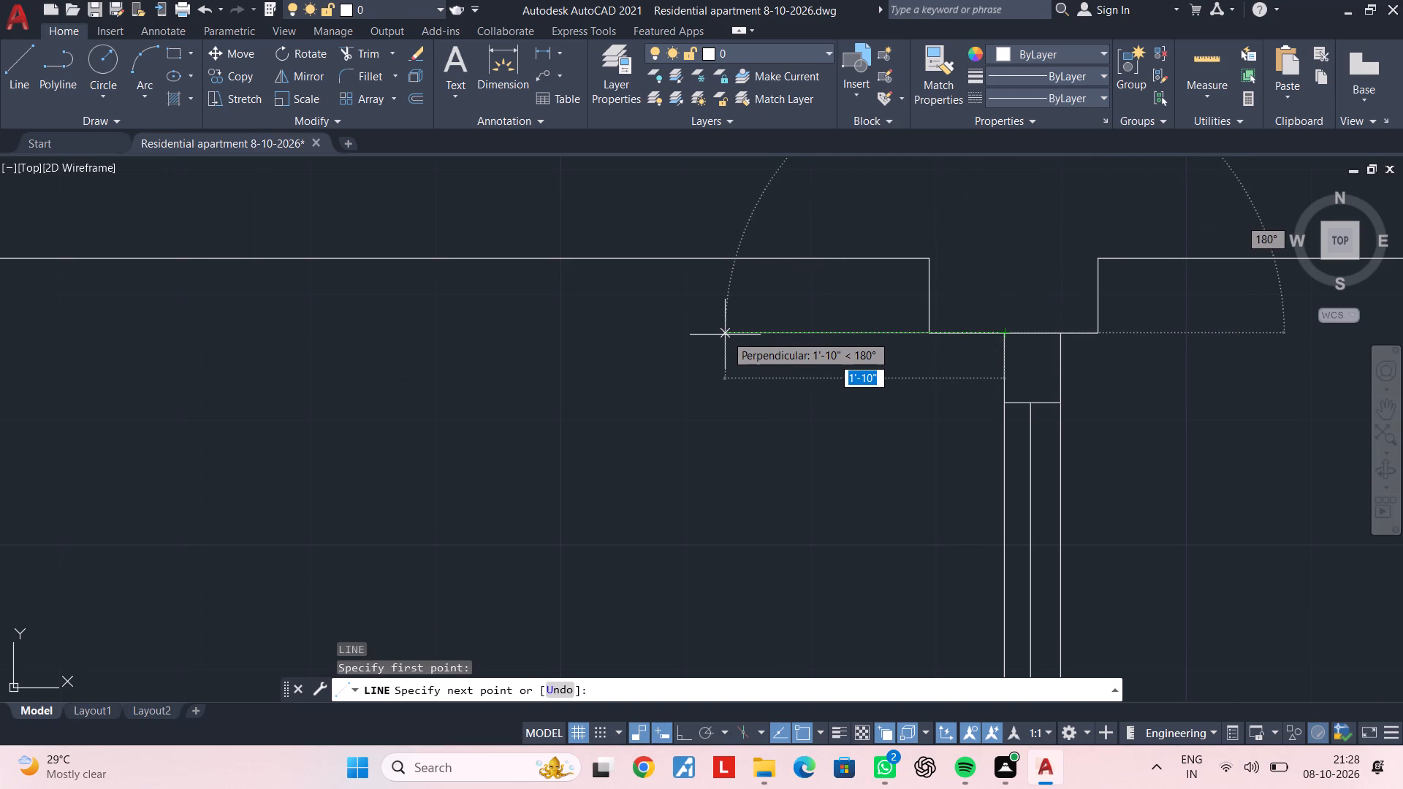
scroll(720, 335, "down", 2)
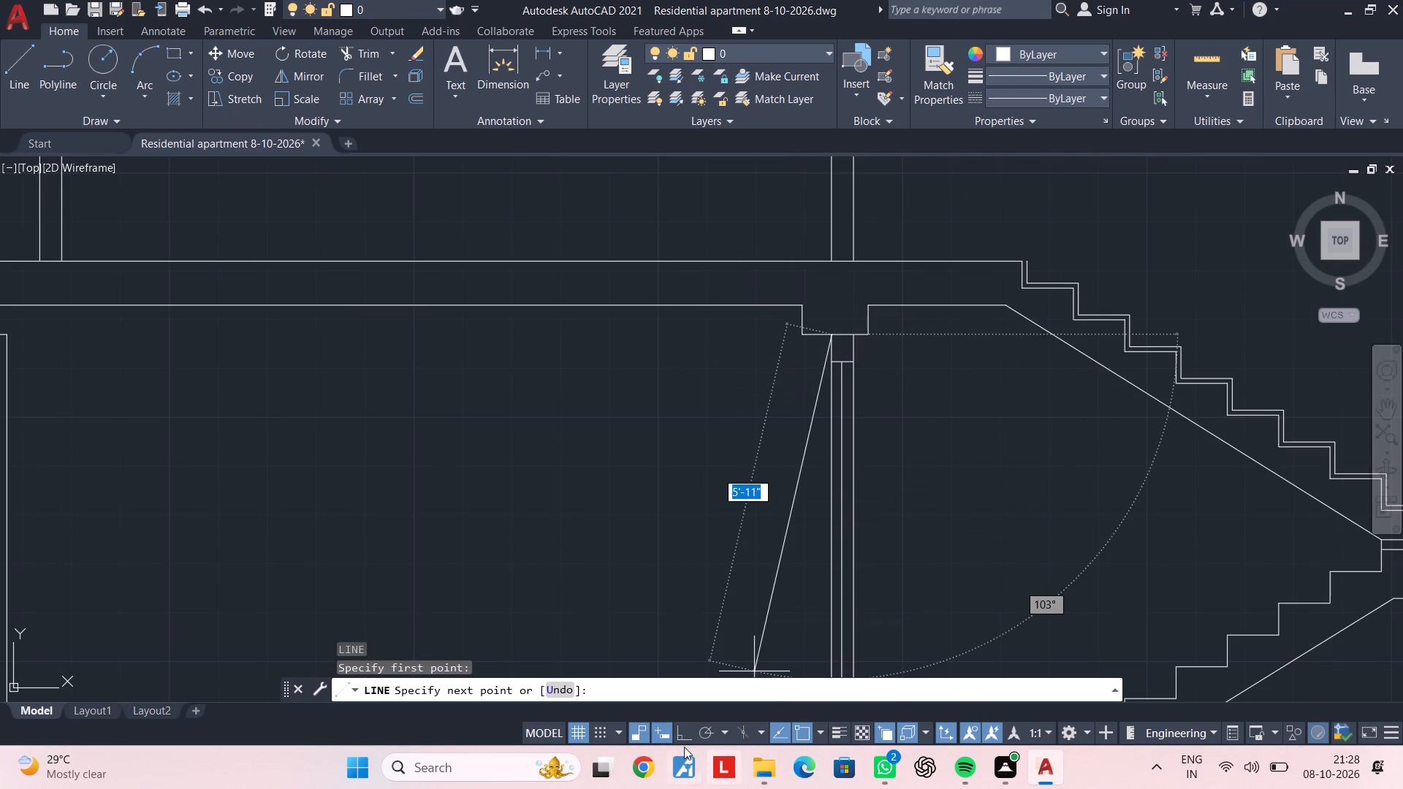
left_click(680, 724)
middle_click_drag(646, 375, 642, 433)
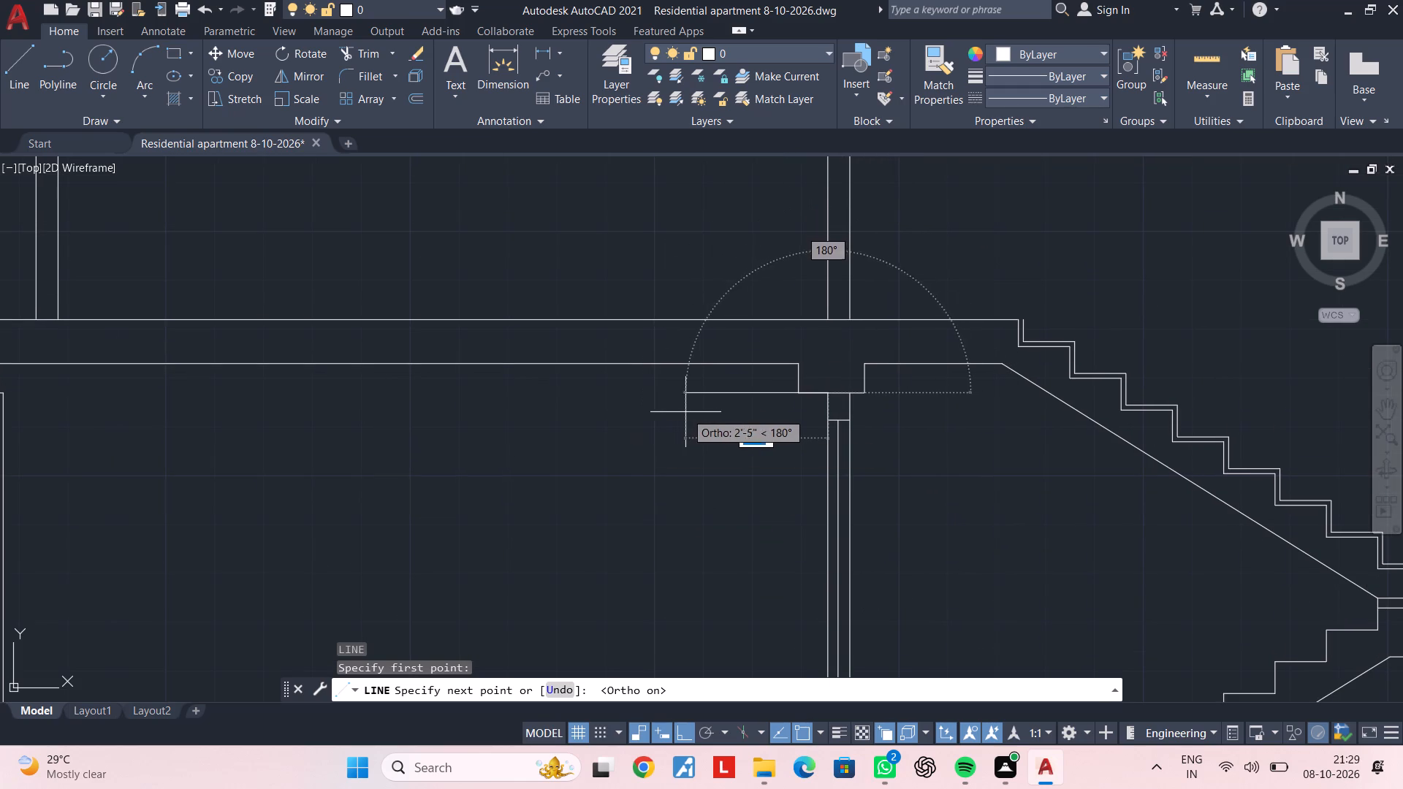
type("2'")
key("Return")
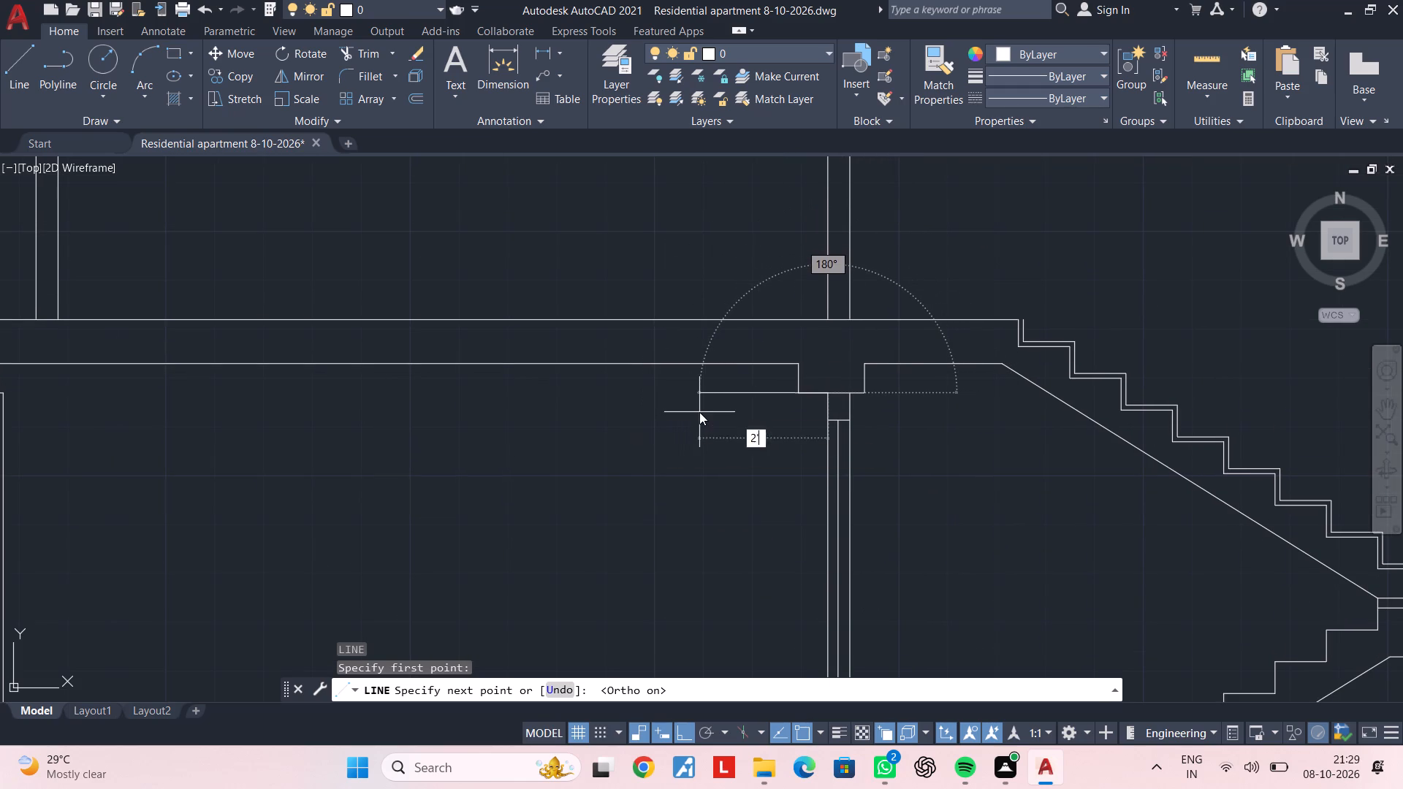
middle_click_drag(728, 556, 762, 297)
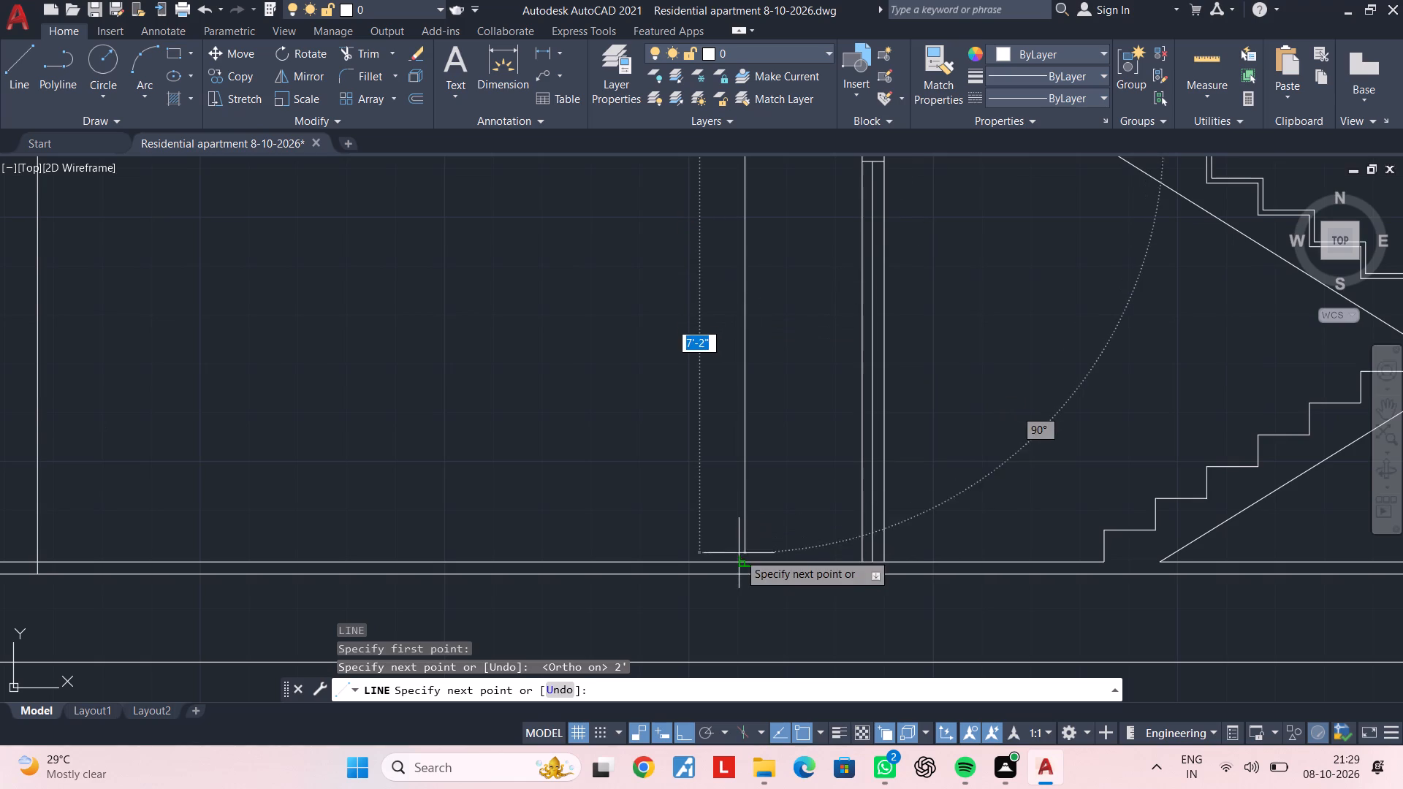
left_click(742, 561)
key("Escape")
key("Escape")
key("Escape")
key("Escape")
key("Escape")
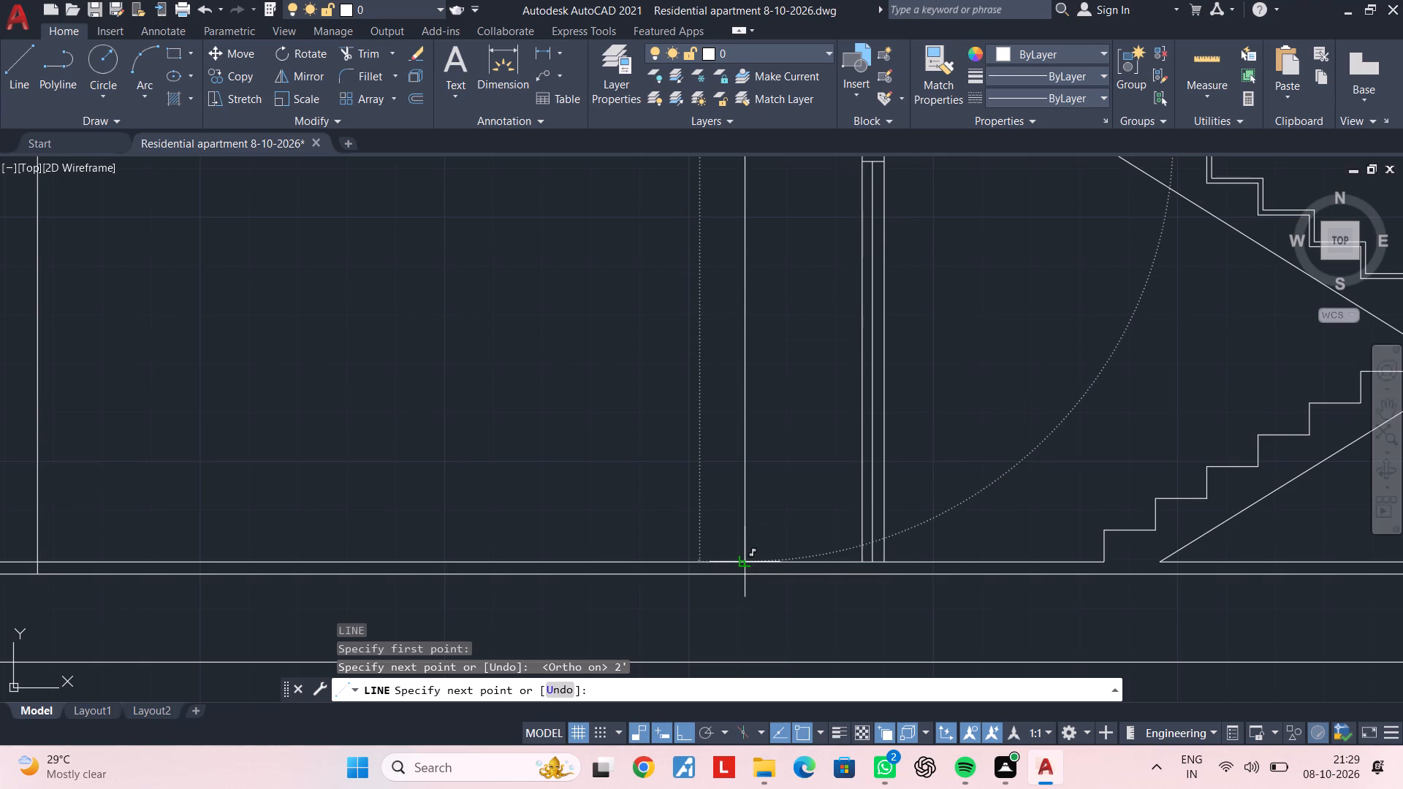
key("Escape")
key("Escape")
key("Escape")
key("Escape")
key("Escape")
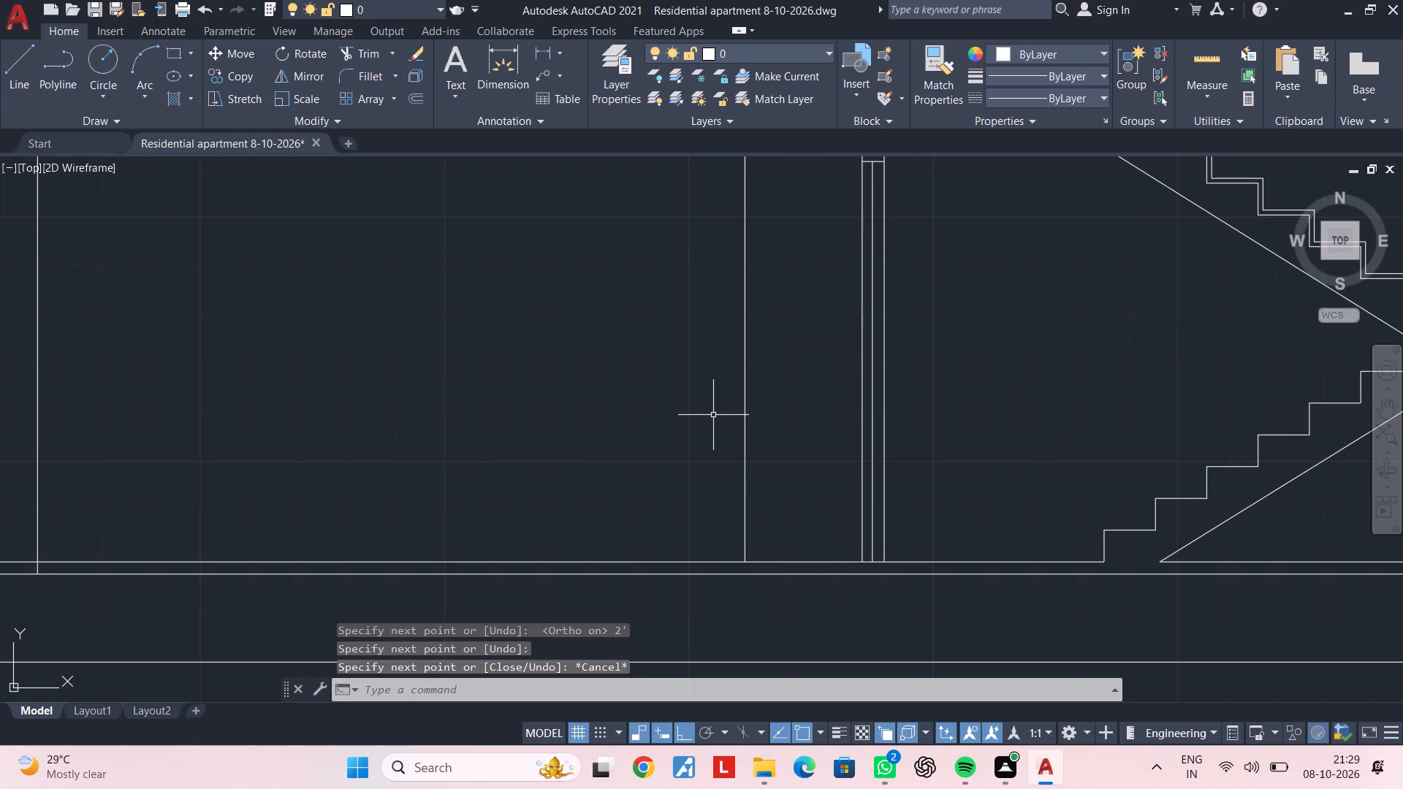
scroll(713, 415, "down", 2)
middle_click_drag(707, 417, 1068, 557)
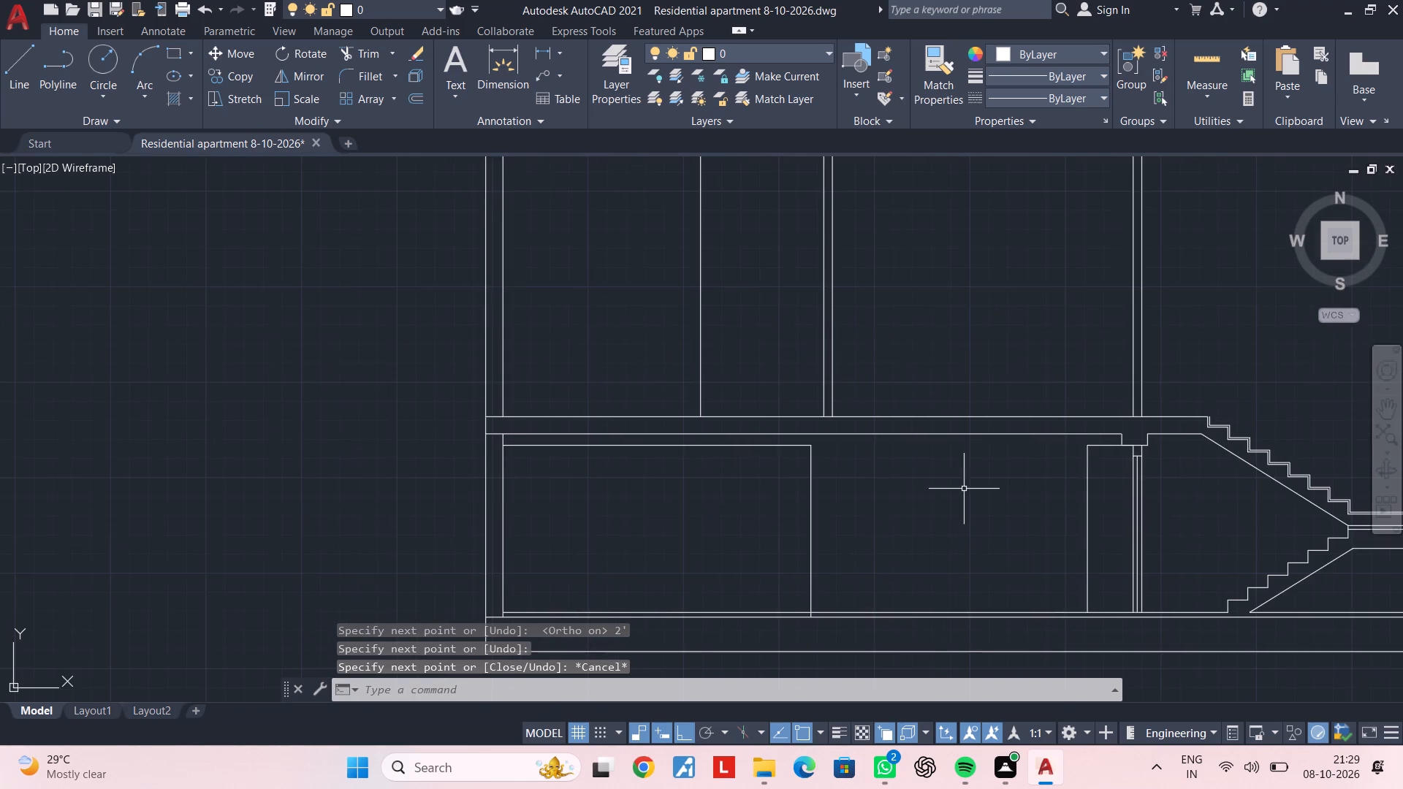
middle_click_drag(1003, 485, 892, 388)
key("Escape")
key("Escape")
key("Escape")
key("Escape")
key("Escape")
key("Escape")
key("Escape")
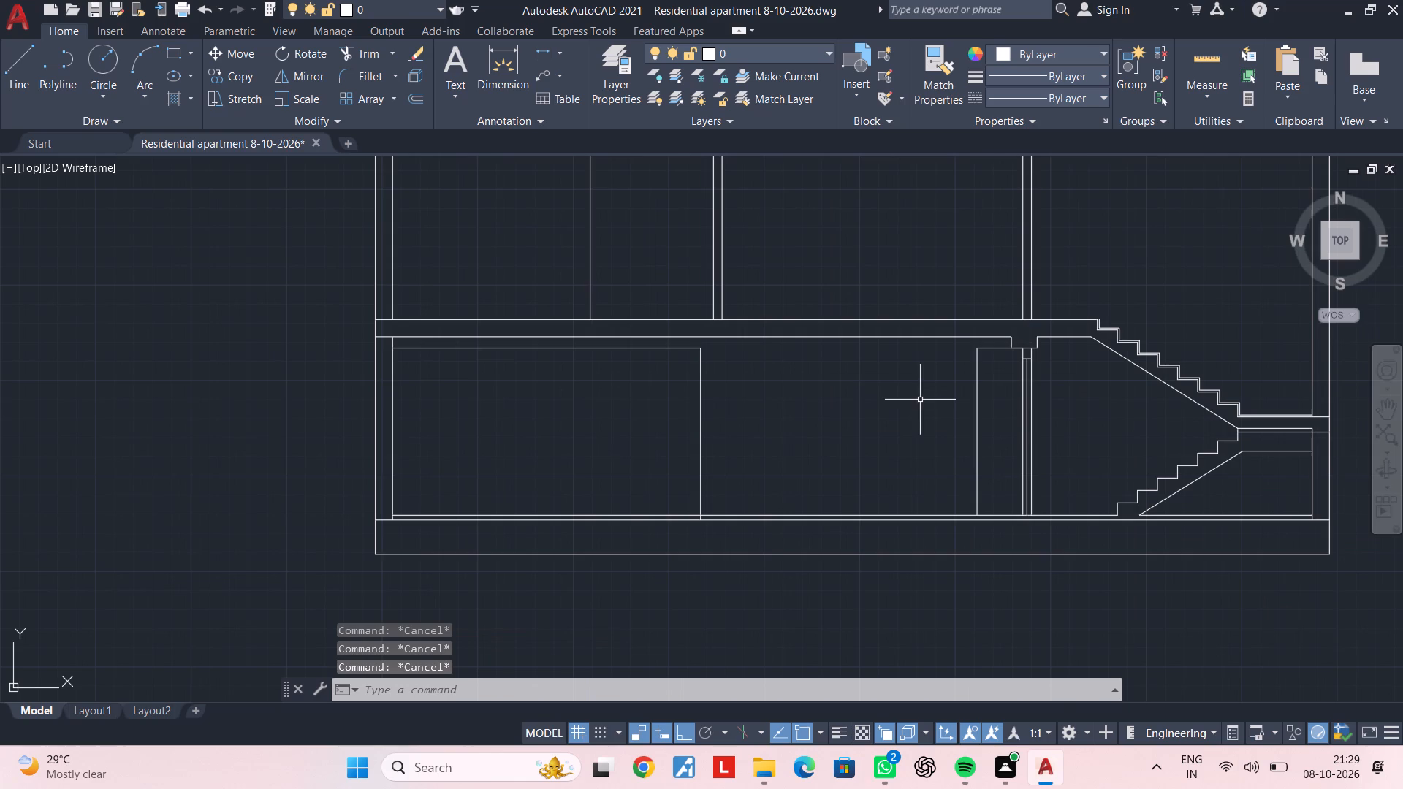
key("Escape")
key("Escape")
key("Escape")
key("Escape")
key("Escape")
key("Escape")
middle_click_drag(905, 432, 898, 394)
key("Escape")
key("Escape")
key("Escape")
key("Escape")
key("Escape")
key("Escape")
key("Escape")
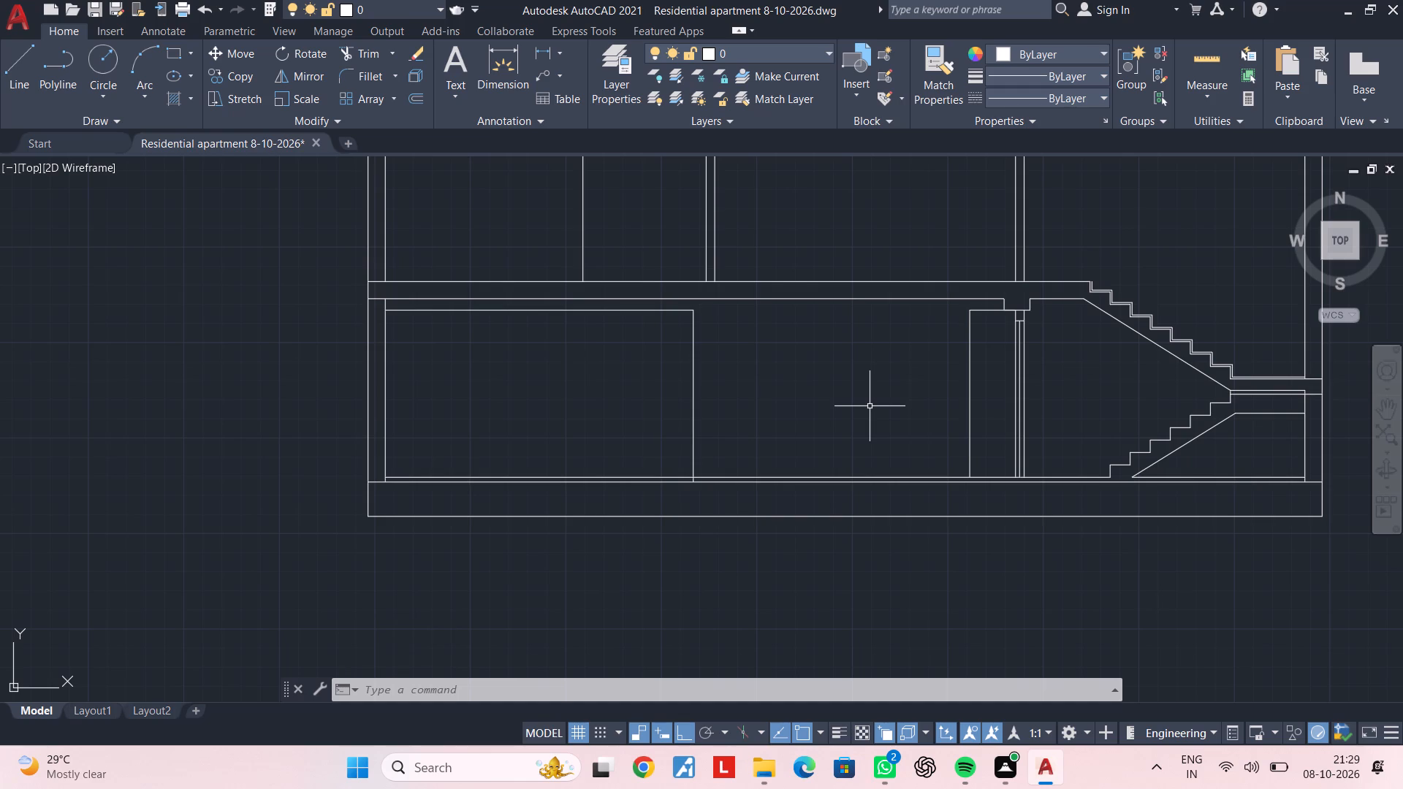
Examine the floor plan's kitchen, dining and stair area along section line A-A for comparison with the section.
scroll(903, 424, "down", 2)
middle_click_drag(905, 355, 863, 628)
scroll(871, 419, "down", 2)
middle_click_drag(871, 419, 836, 573)
scroll(844, 406, "up", 2)
middle_click_drag(850, 408, 856, 552)
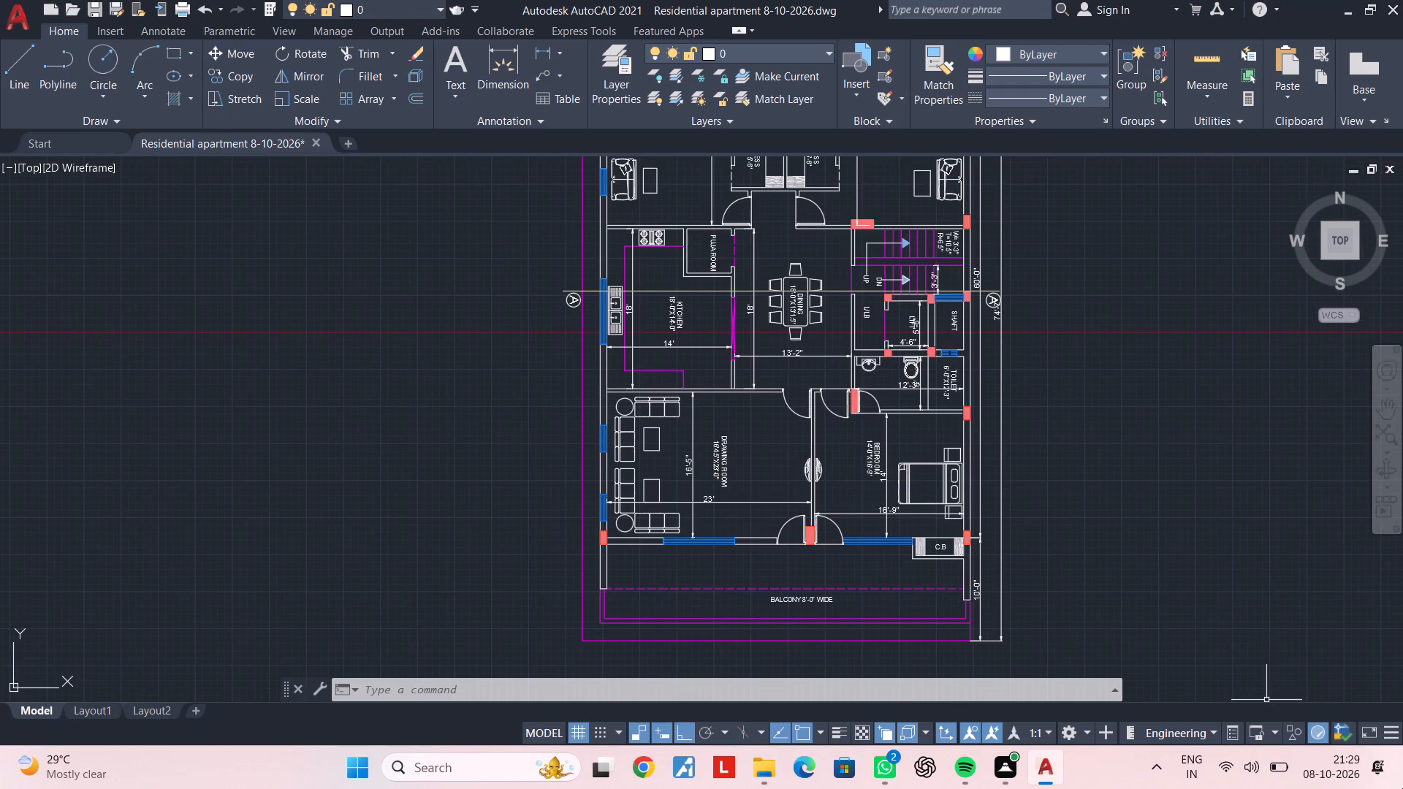
scroll(773, 387, "up", 3)
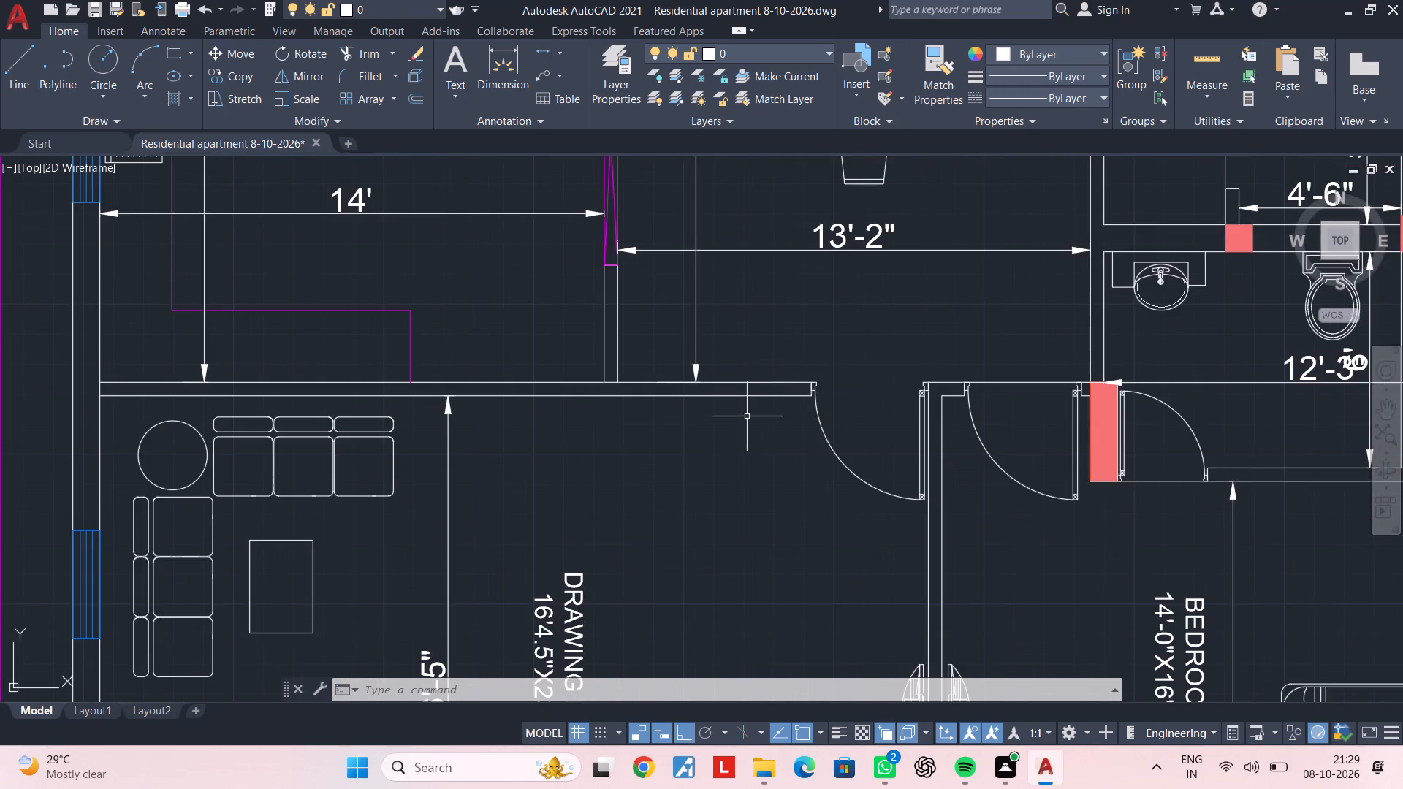
middle_click_drag(744, 430, 725, 530)
scroll(724, 530, "down", 2)
middle_click_drag(724, 530, 724, 515)
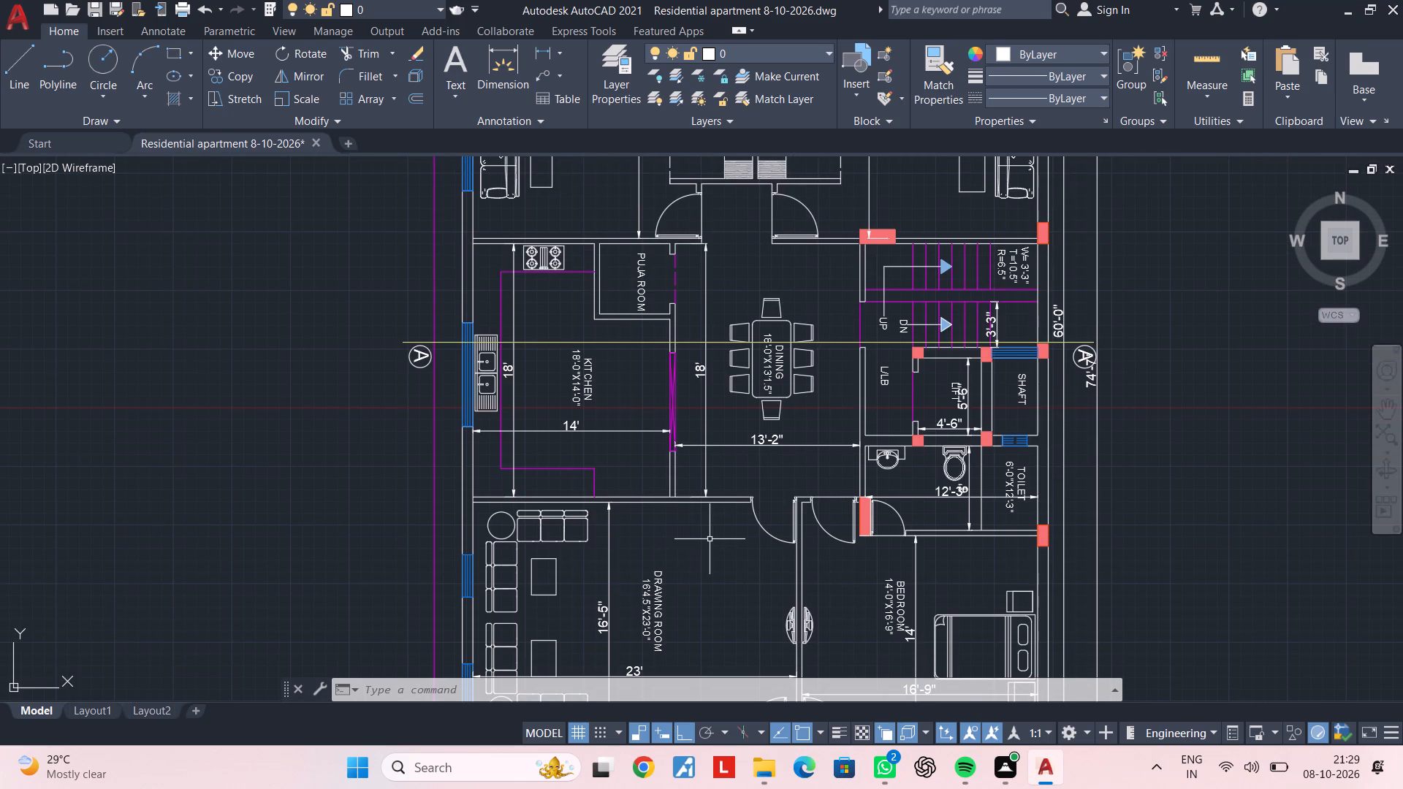
scroll(711, 538, "up", 1)
key("Escape")
key("Escape")
key("Escape")
scroll(721, 538, "down", 3)
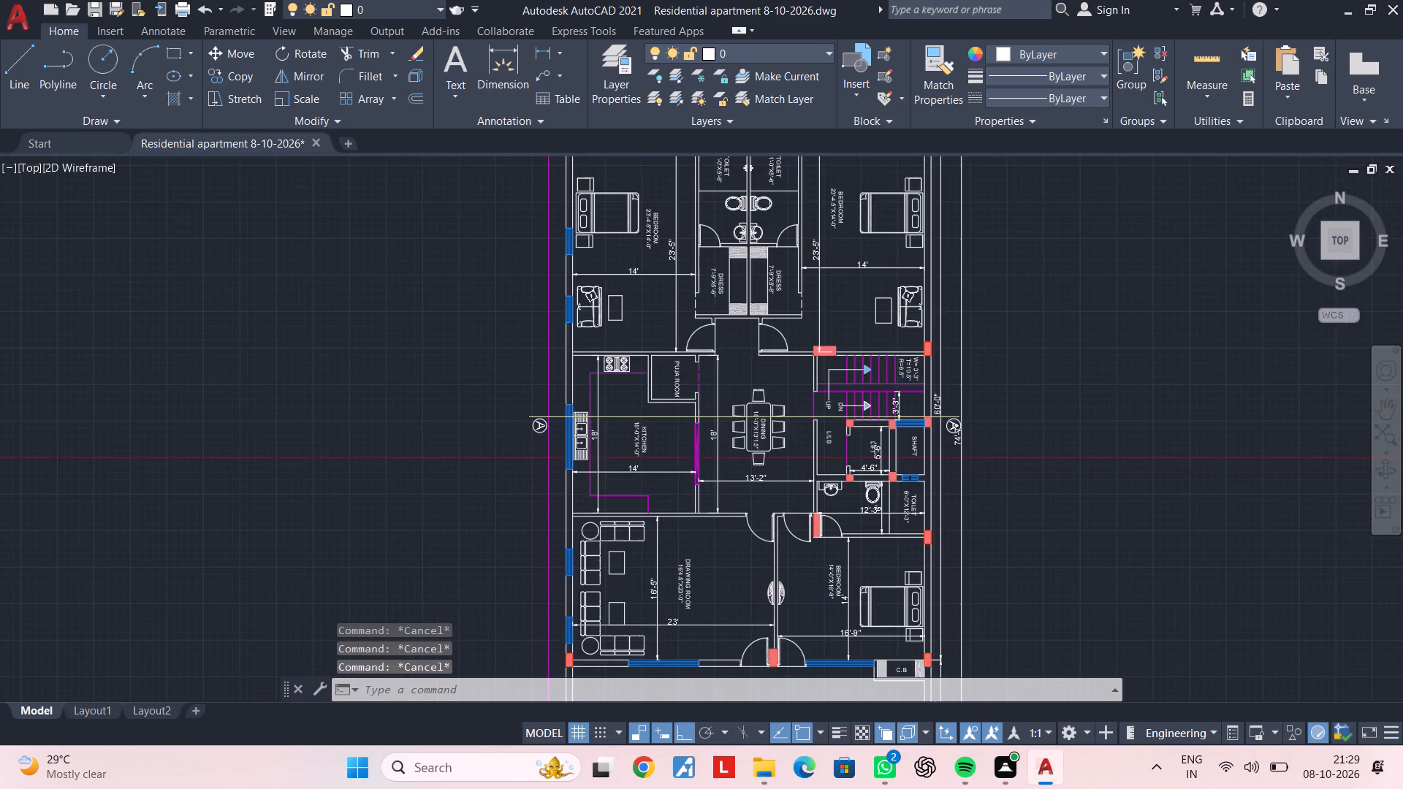
middle_click_drag(762, 547, 734, 333)
middle_click_drag(755, 479, 757, 428)
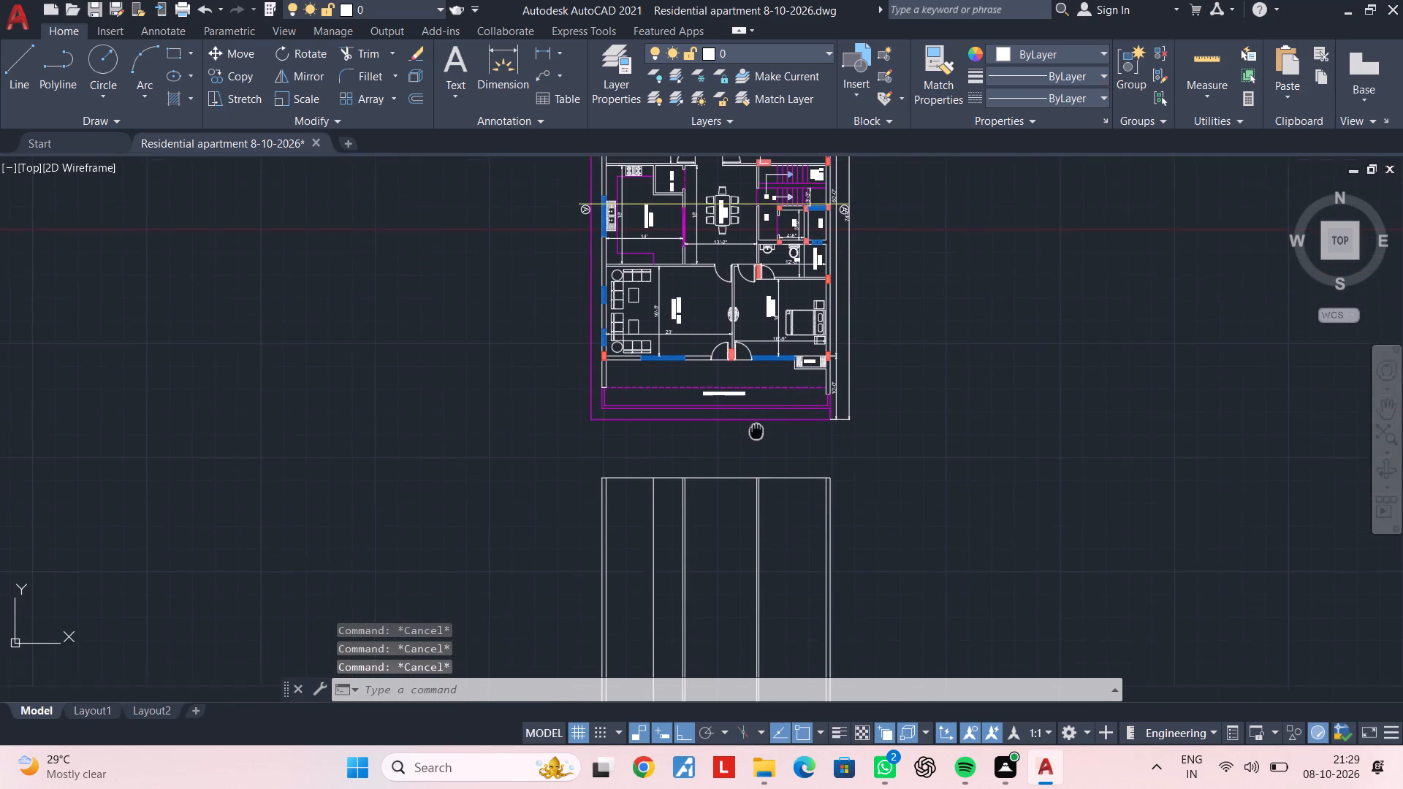
middle_click_drag(757, 428, 767, 364)
middle_click_drag(769, 495, 769, 334)
scroll(737, 560, "up", 2)
middle_click_drag(723, 562, 745, 503)
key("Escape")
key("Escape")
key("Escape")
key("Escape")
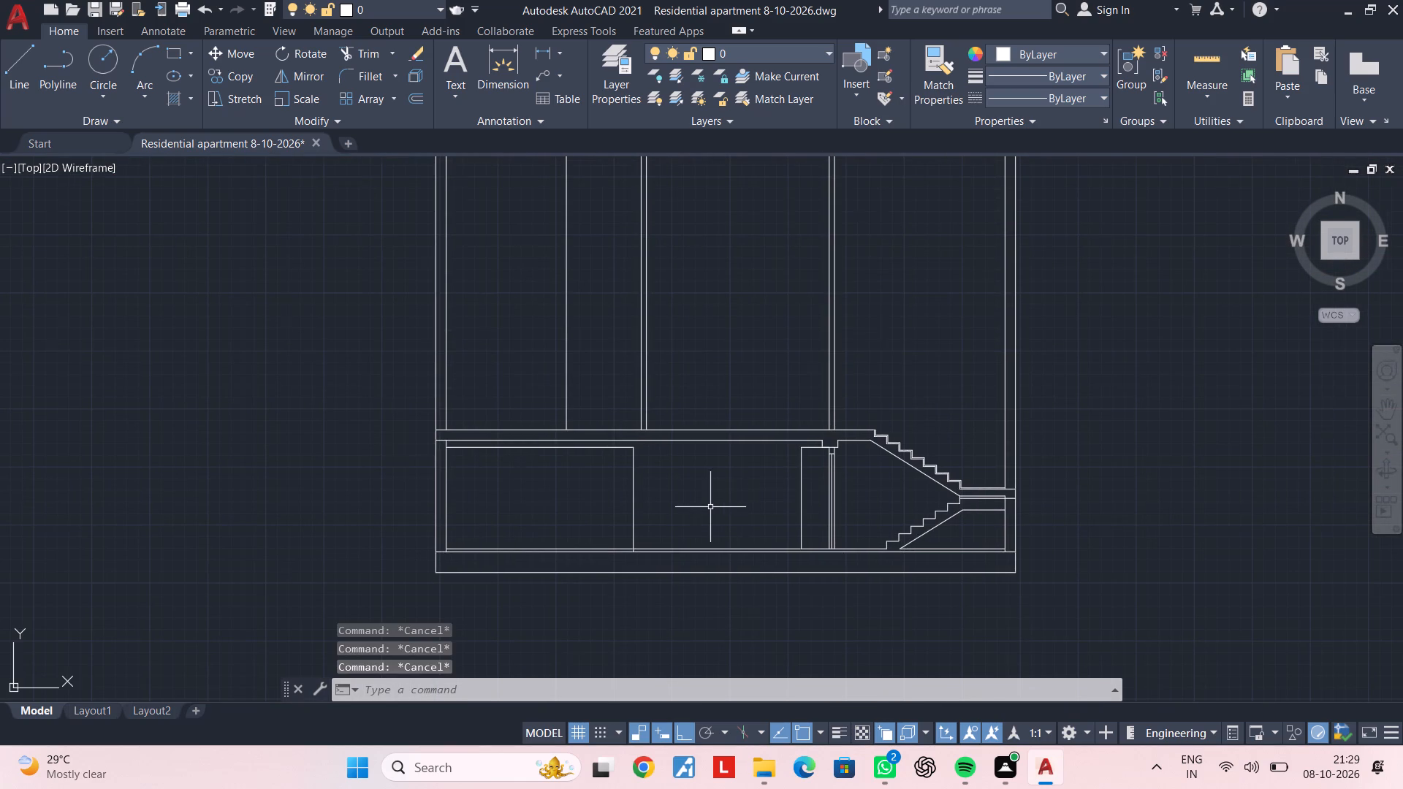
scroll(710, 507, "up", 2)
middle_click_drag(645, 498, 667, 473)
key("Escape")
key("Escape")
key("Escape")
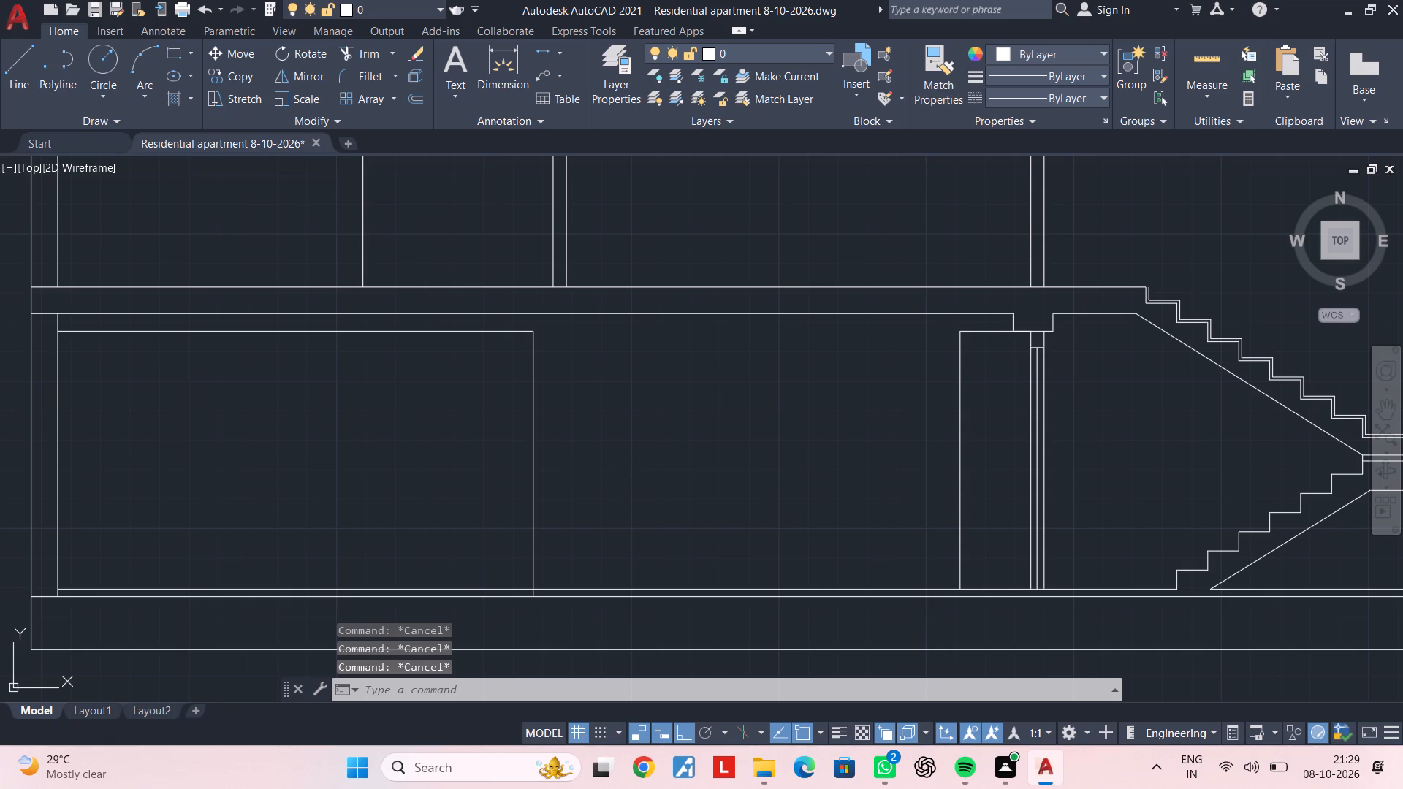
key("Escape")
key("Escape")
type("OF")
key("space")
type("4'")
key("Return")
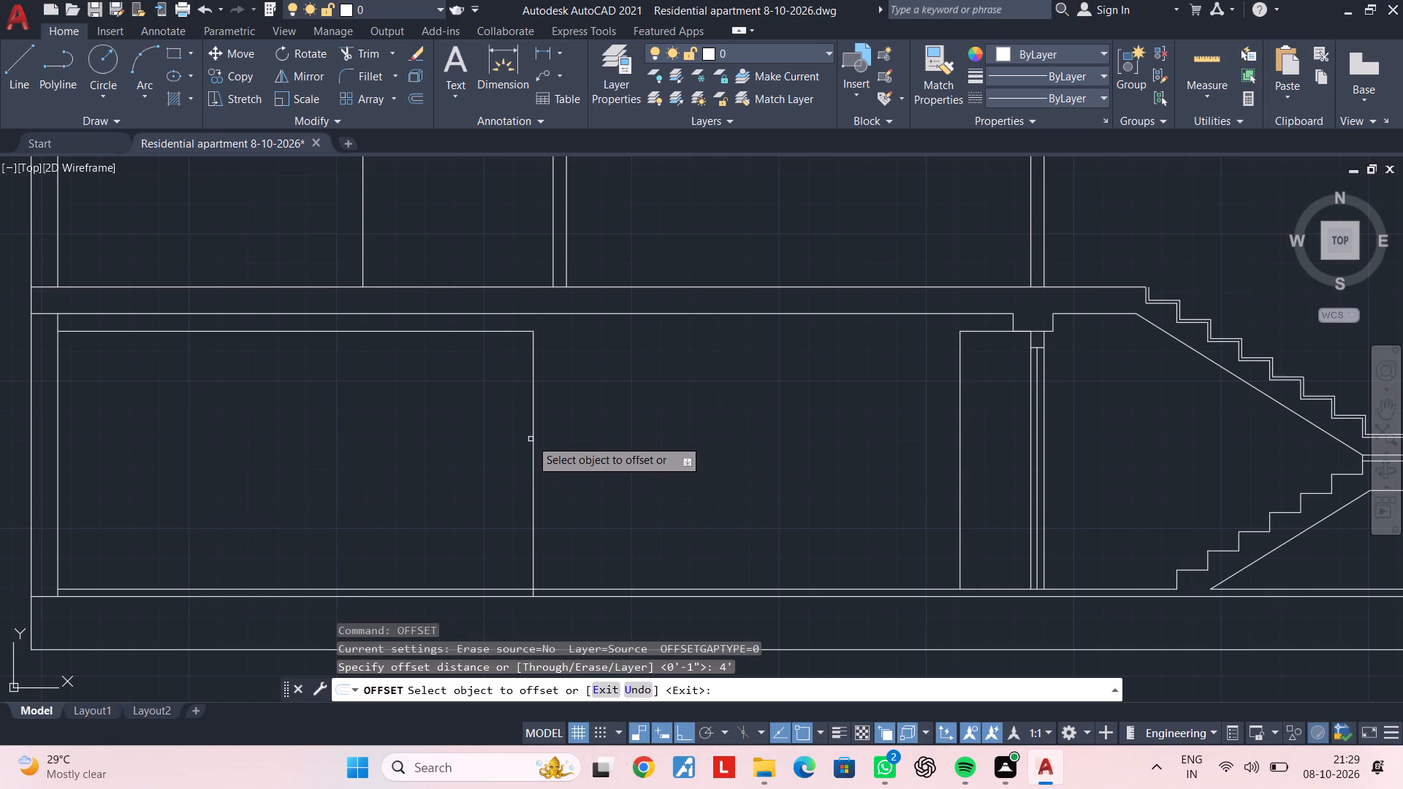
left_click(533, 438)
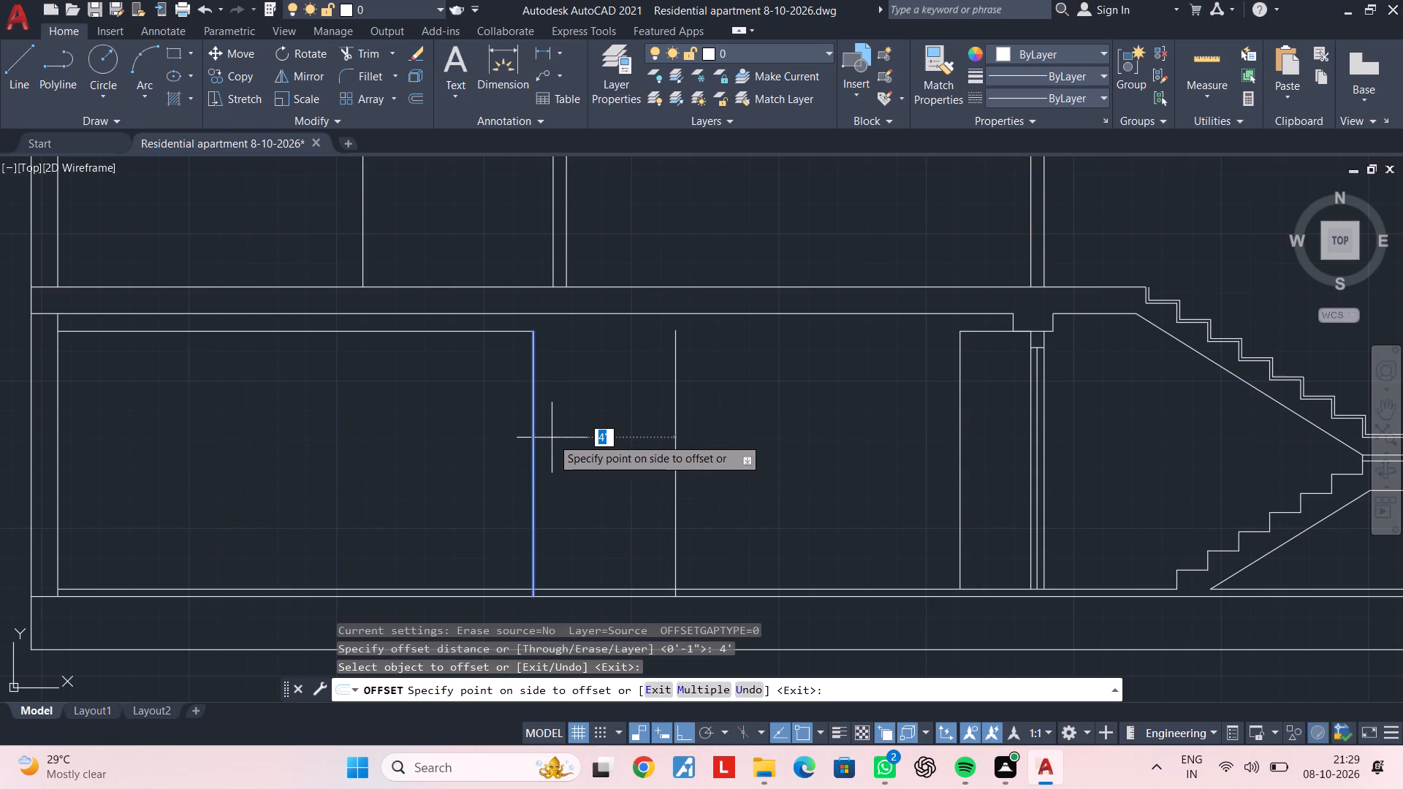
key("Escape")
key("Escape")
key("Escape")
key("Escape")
Offset the ground-floor opening's vertical edge, the one nearer the stairs, 3' toward the stairs.
type("OF 3'")
key("Return")
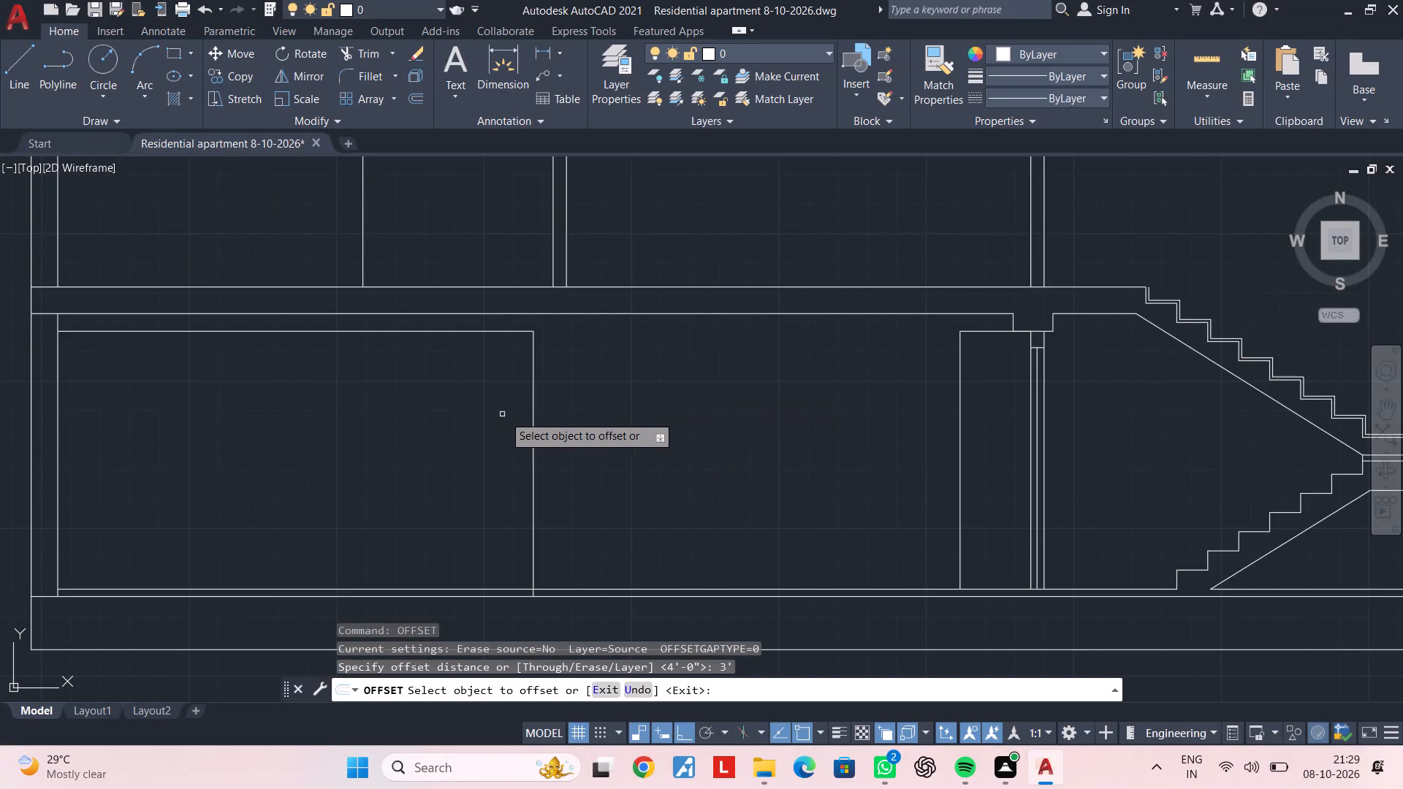
left_click(532, 416)
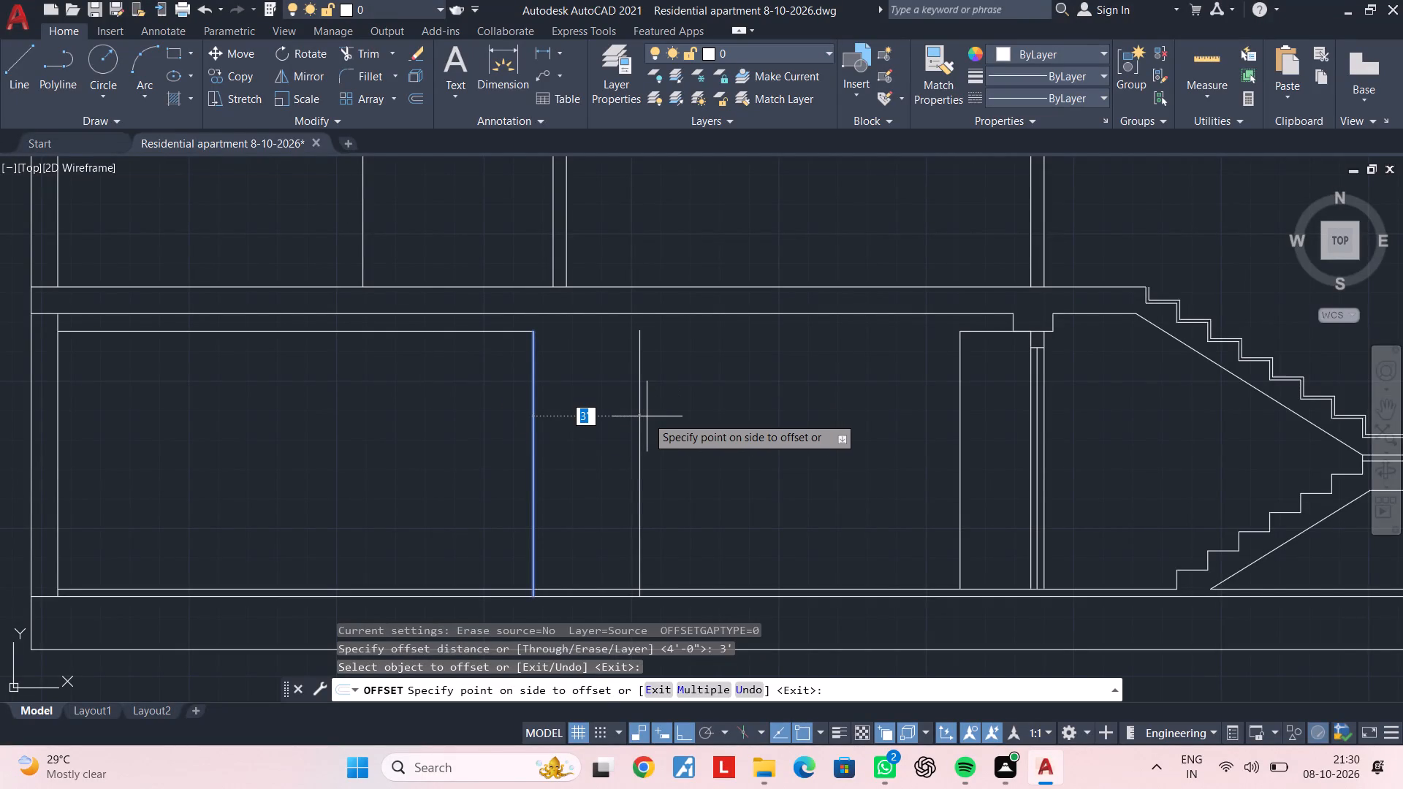
left_click(647, 416)
key("space")
Offset the new vertical line 5' toward the stairs to form the second side of another ground-floor opening.
key("space")
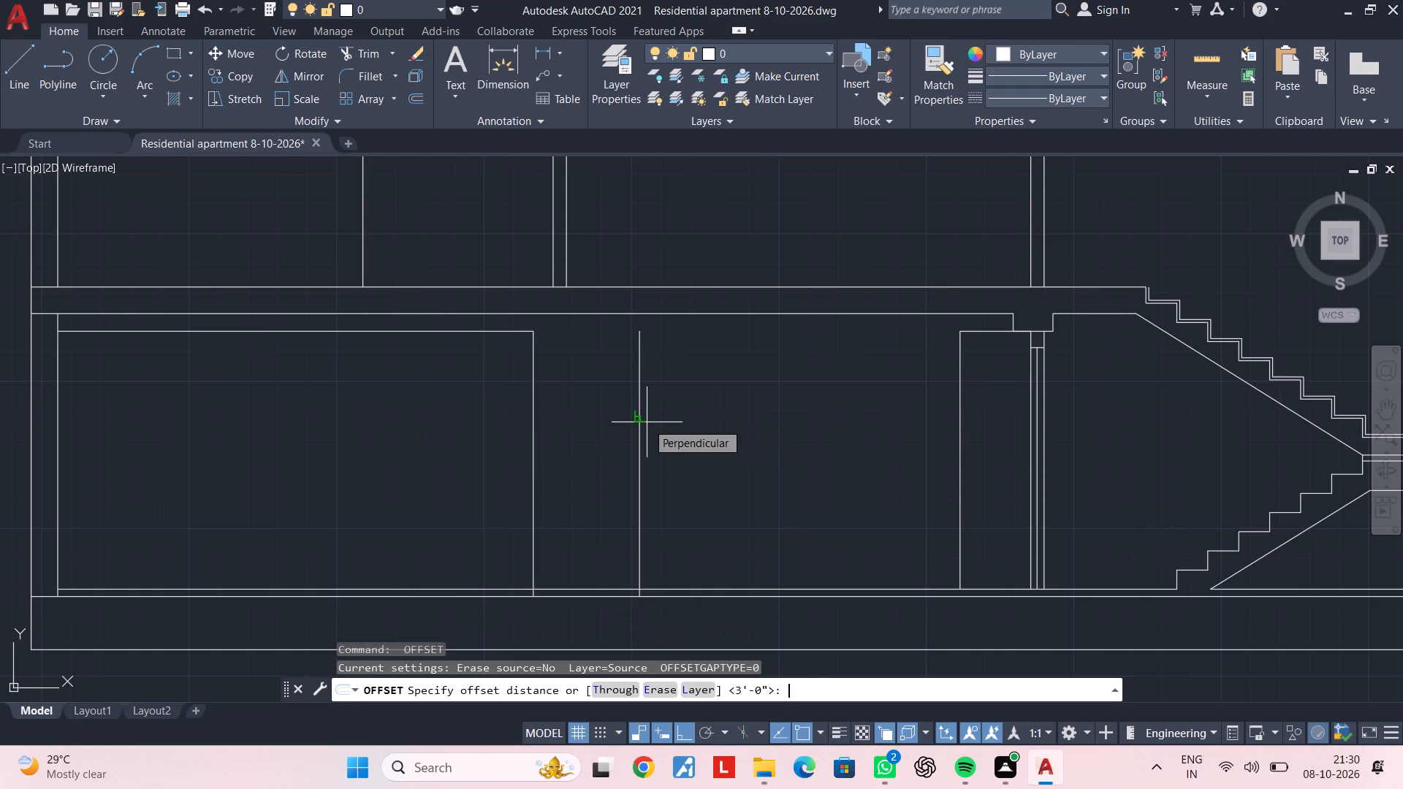
type("5'")
key("Return")
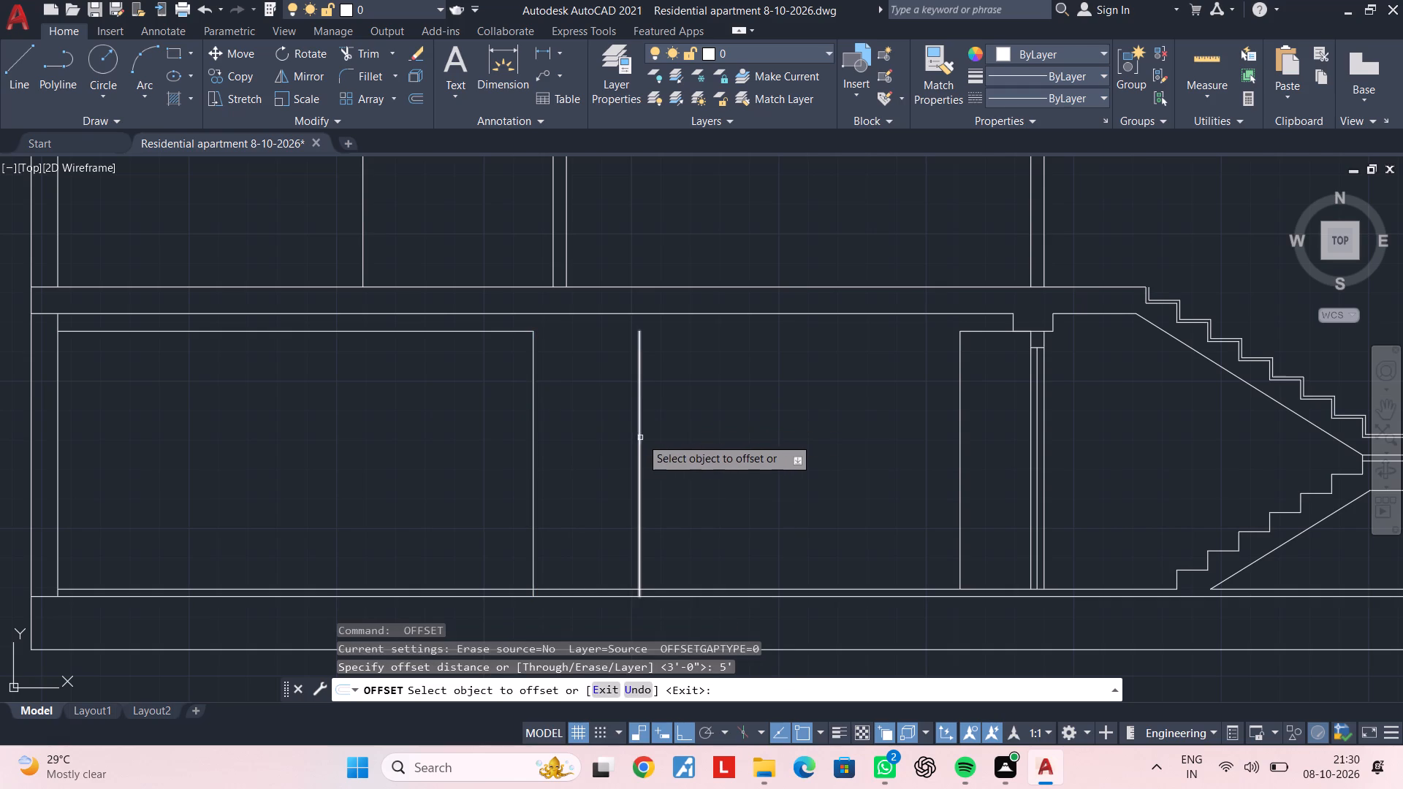
left_click(641, 438)
left_click(825, 433)
key("Escape")
key("Escape")
key("Escape")
key("Escape")
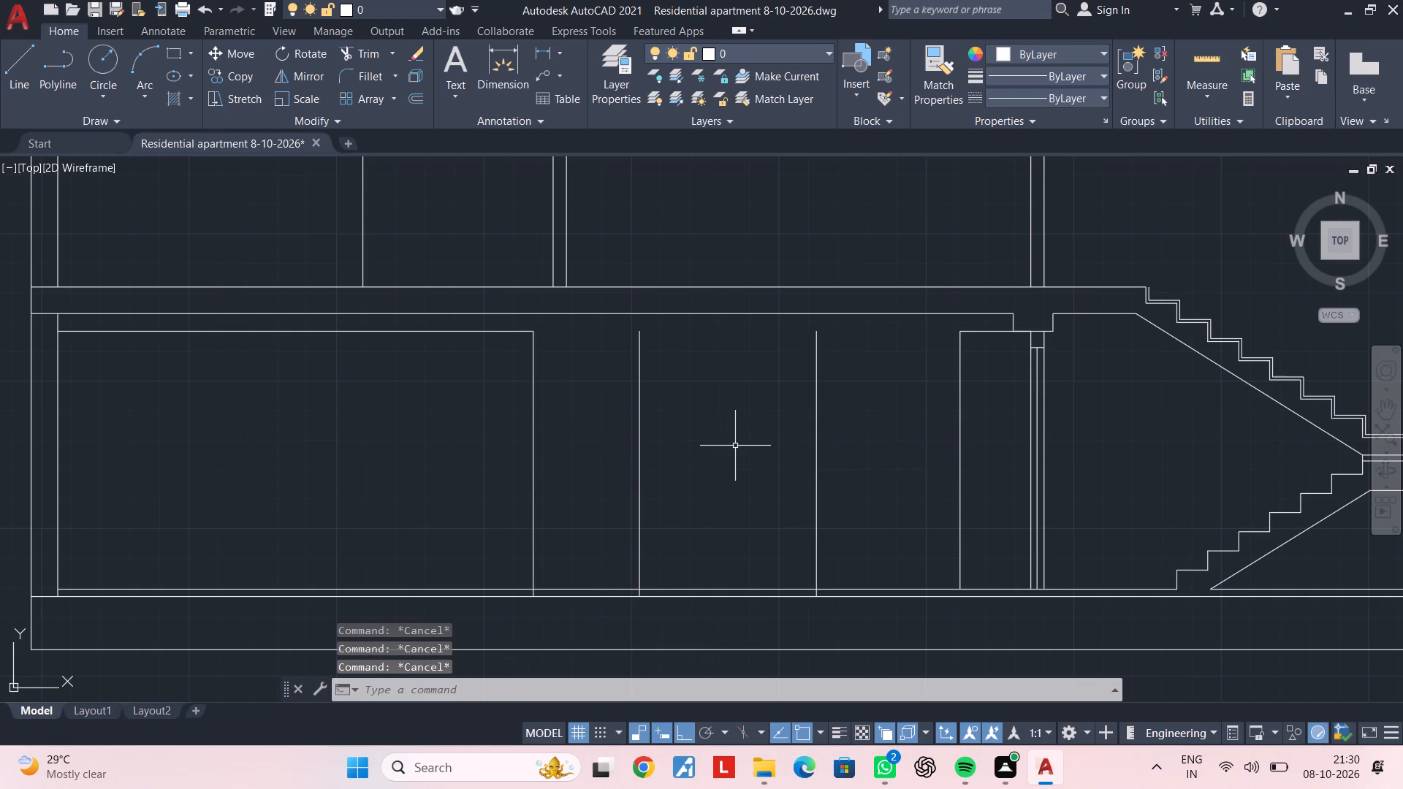
Draw a 5' horizontal line joining the top ends of the two new vertical lines to close the opening's head.
type("L")
key("space")
scroll(674, 355, "up", 1)
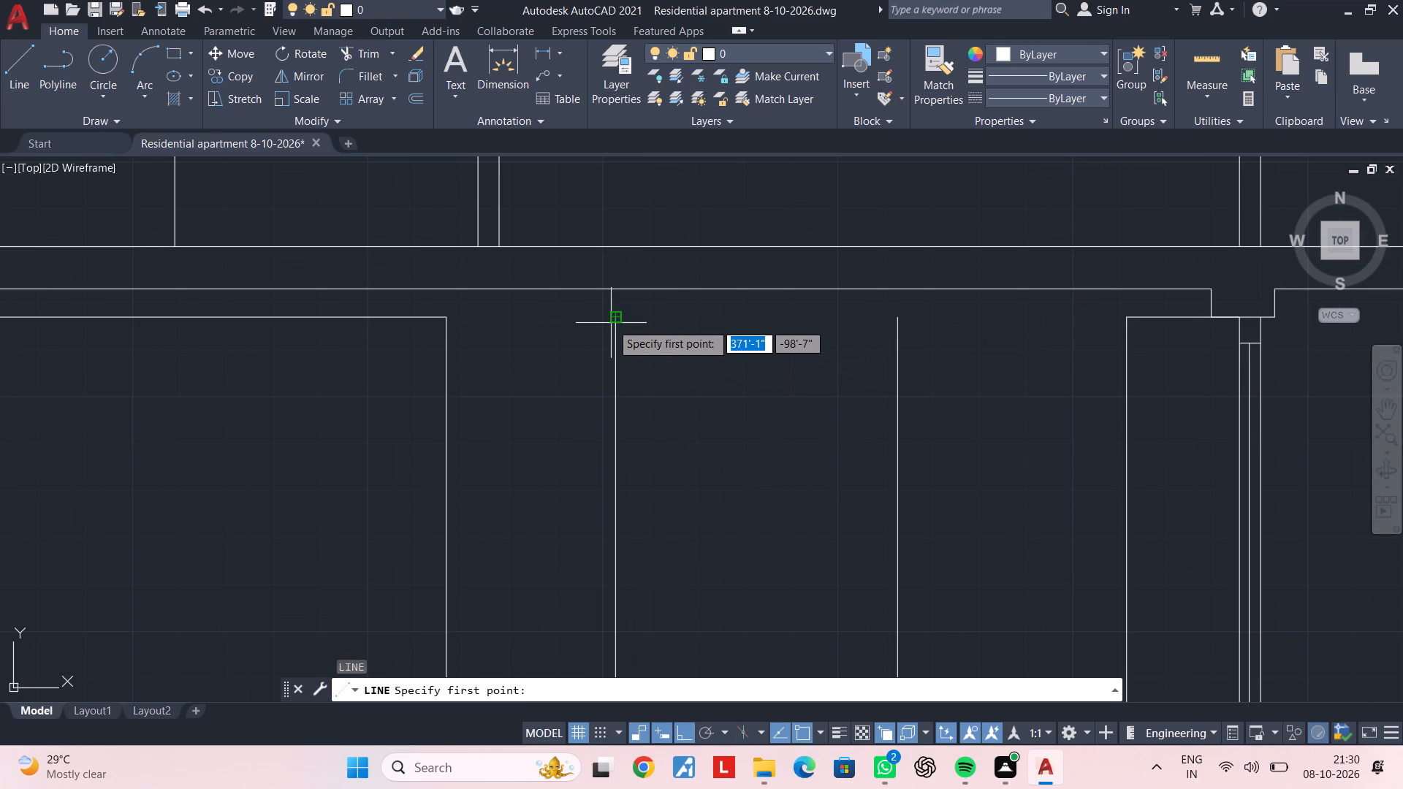
left_click(611, 323)
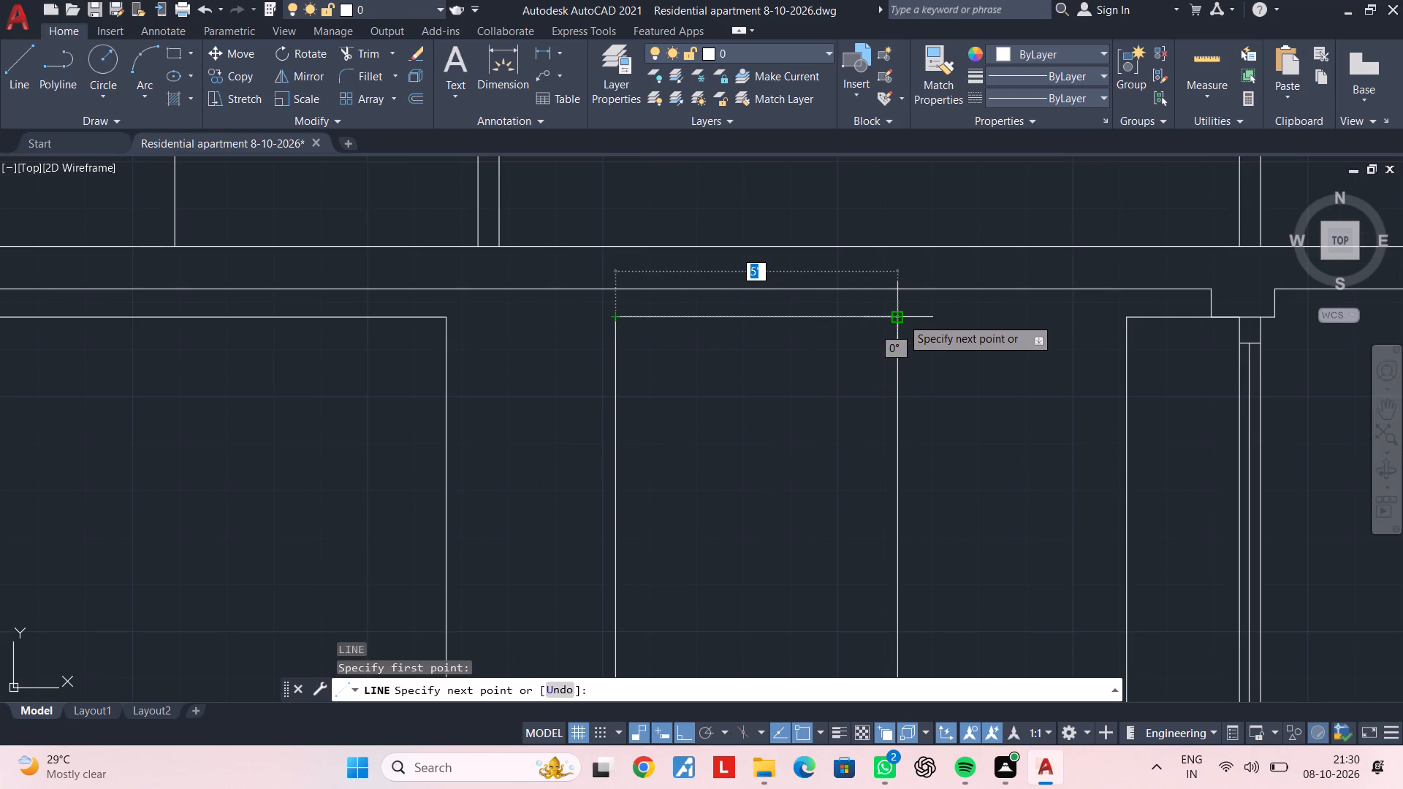
left_click(900, 319)
key("Escape")
key("Escape")
key("Escape")
key("Escape")
key("Escape")
key("Escape")
key("Escape")
scroll(863, 367, "down", 2)
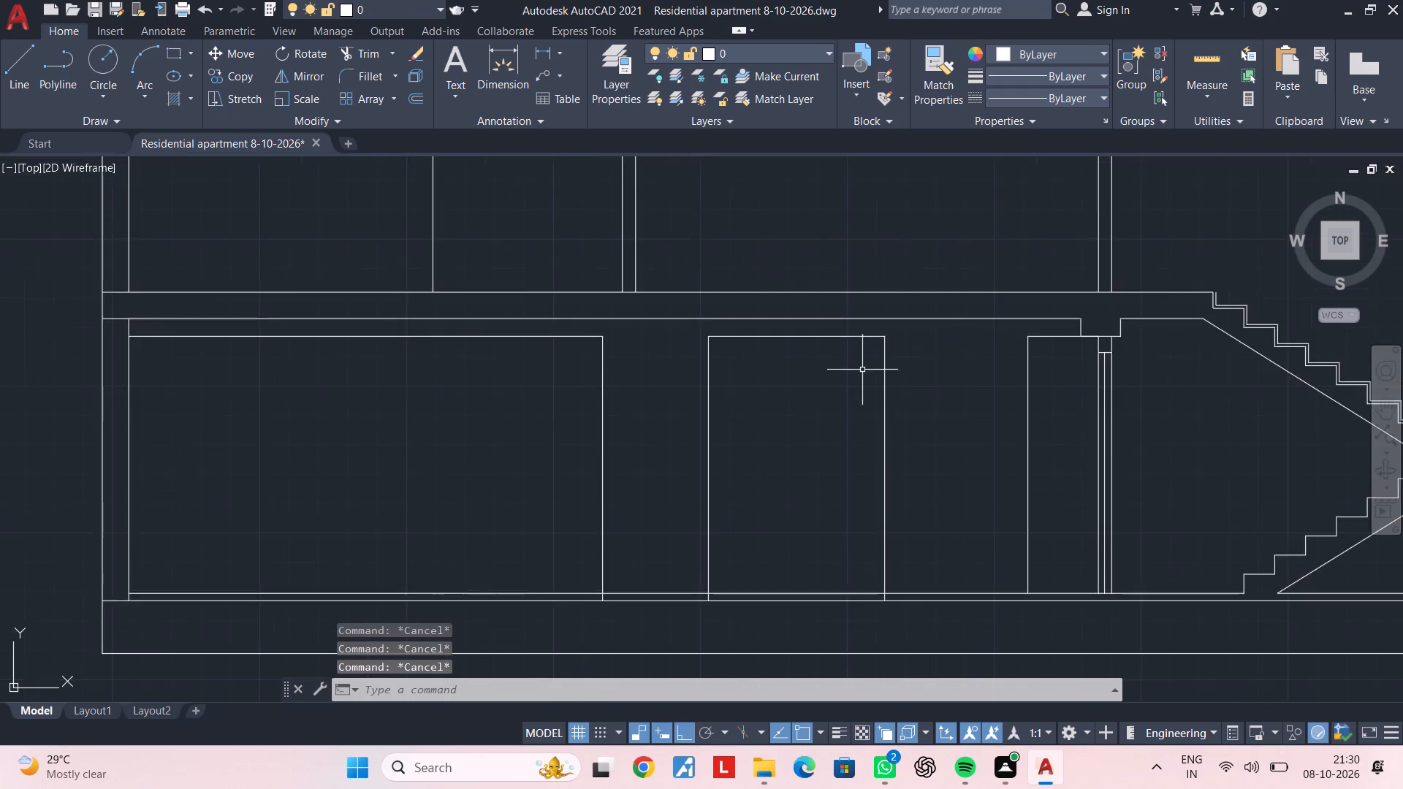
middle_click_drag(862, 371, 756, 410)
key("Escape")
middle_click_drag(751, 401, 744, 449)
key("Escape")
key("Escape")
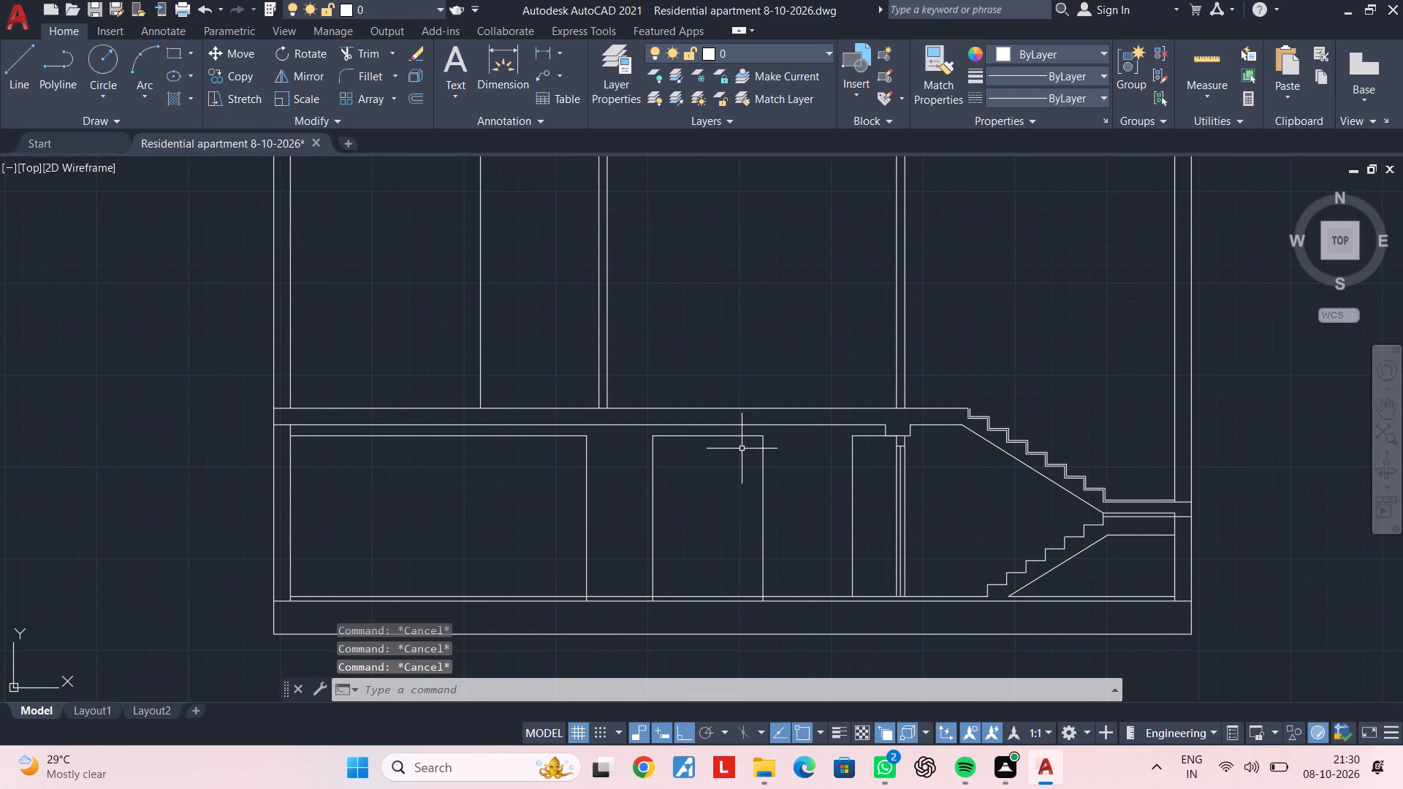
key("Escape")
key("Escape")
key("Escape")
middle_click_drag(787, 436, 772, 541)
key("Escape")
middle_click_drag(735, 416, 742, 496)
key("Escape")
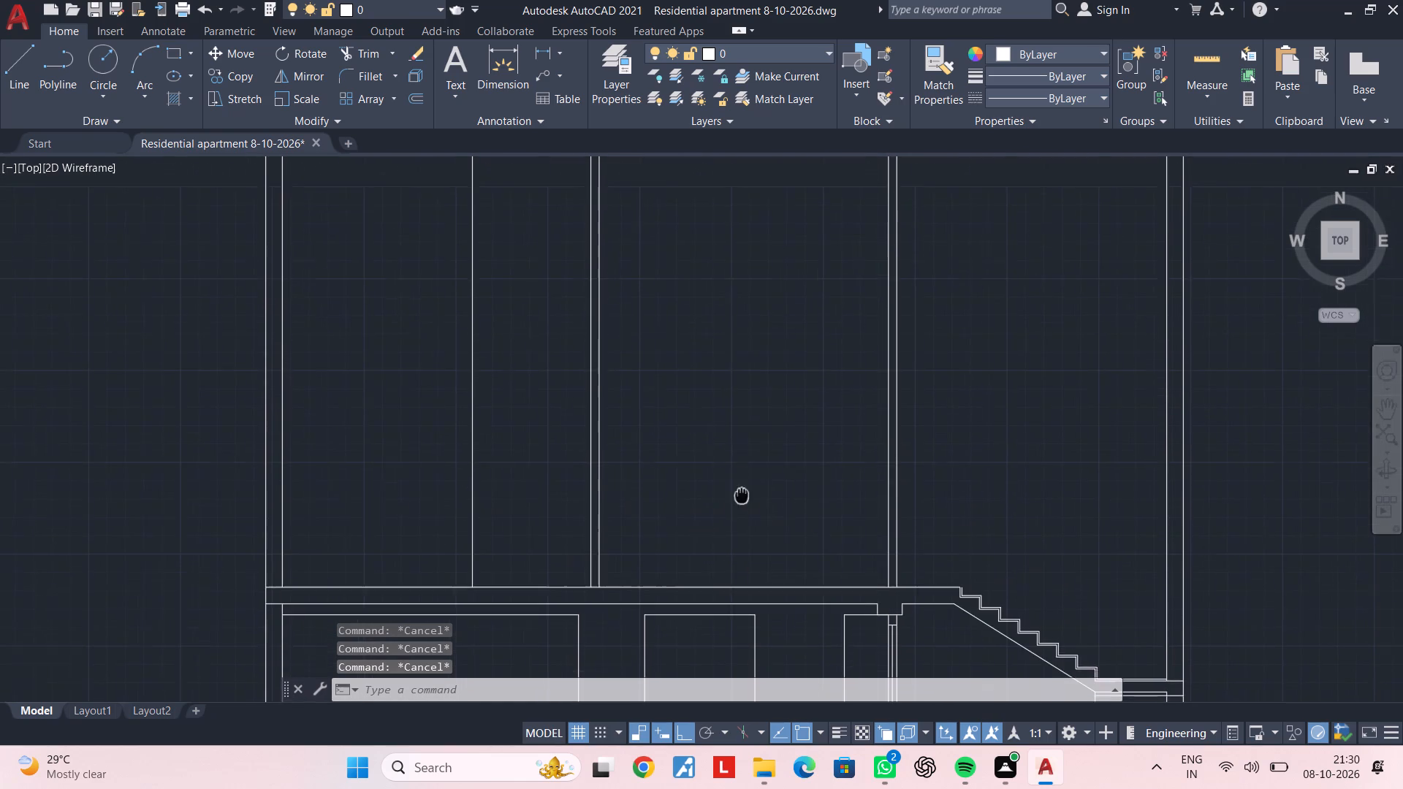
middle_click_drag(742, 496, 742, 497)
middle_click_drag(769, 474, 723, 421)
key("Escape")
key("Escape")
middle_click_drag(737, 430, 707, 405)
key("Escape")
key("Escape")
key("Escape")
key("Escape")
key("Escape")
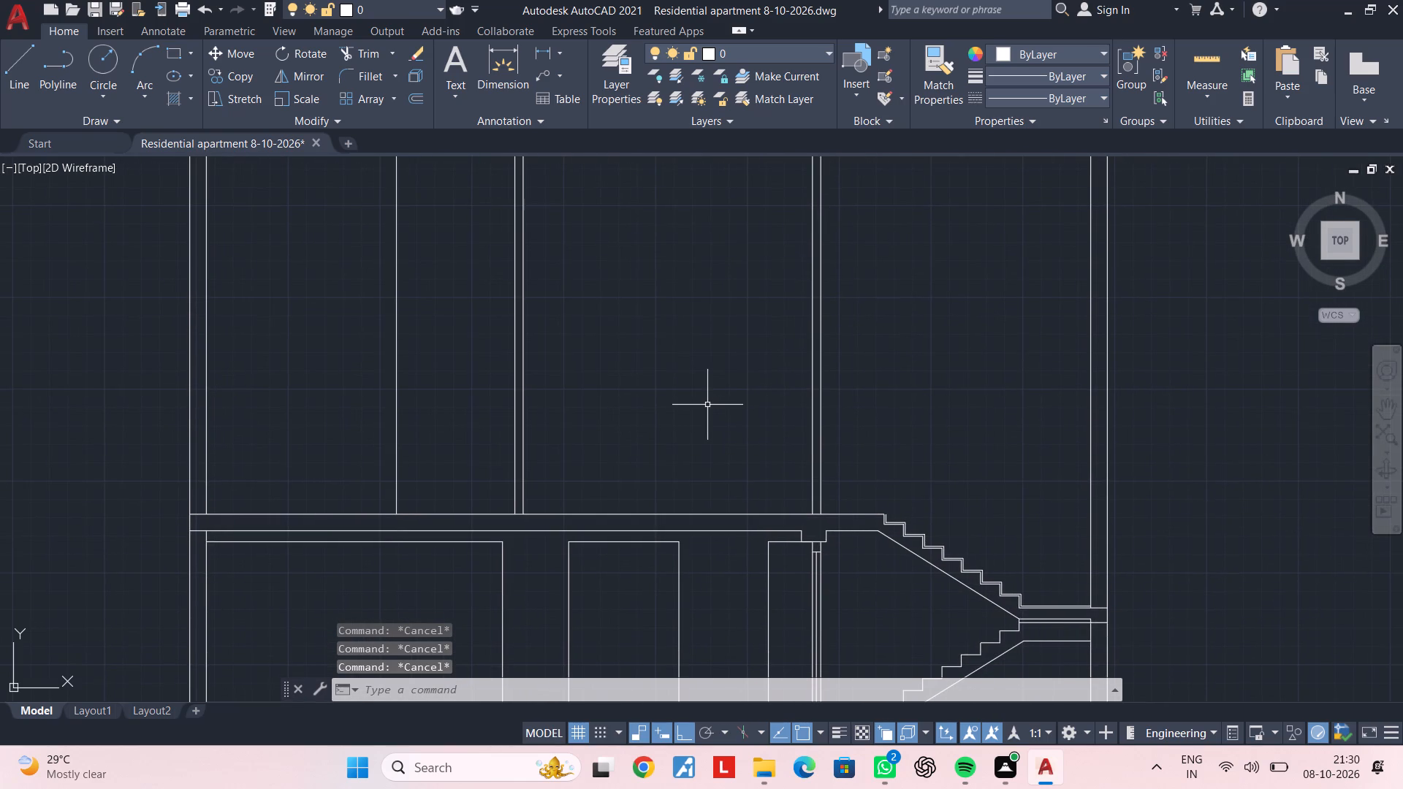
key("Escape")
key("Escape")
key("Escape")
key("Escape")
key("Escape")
Offset the upper floor line 9' upward across the first-floor walls.
middle_click_drag(669, 404, 791, 412)
key("Escape")
middle_click_drag(796, 405, 788, 502)
scroll(796, 405, "down", 1)
key("Escape")
key("Escape")
key("Escape")
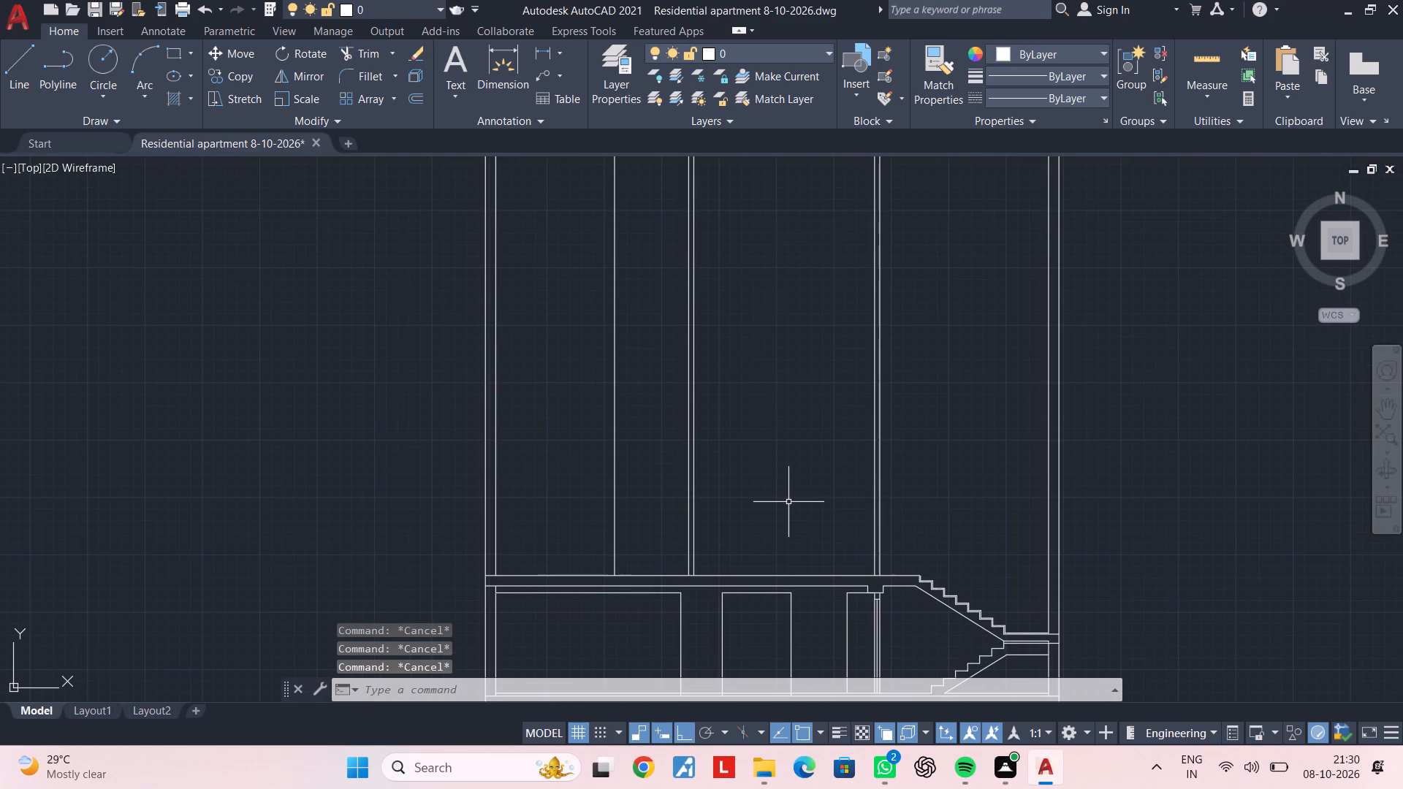
type("OF")
key("space")
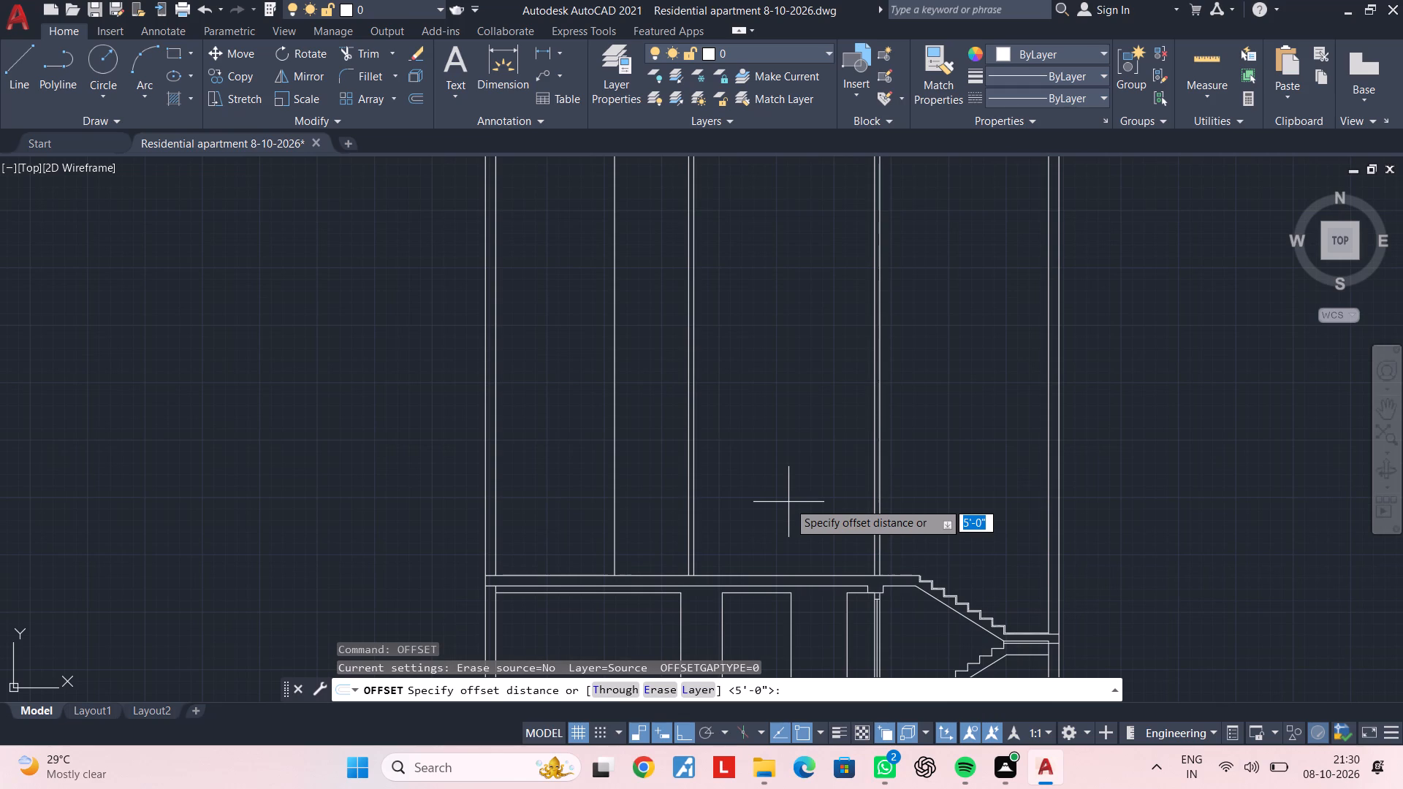
type("9'")
key("Return")
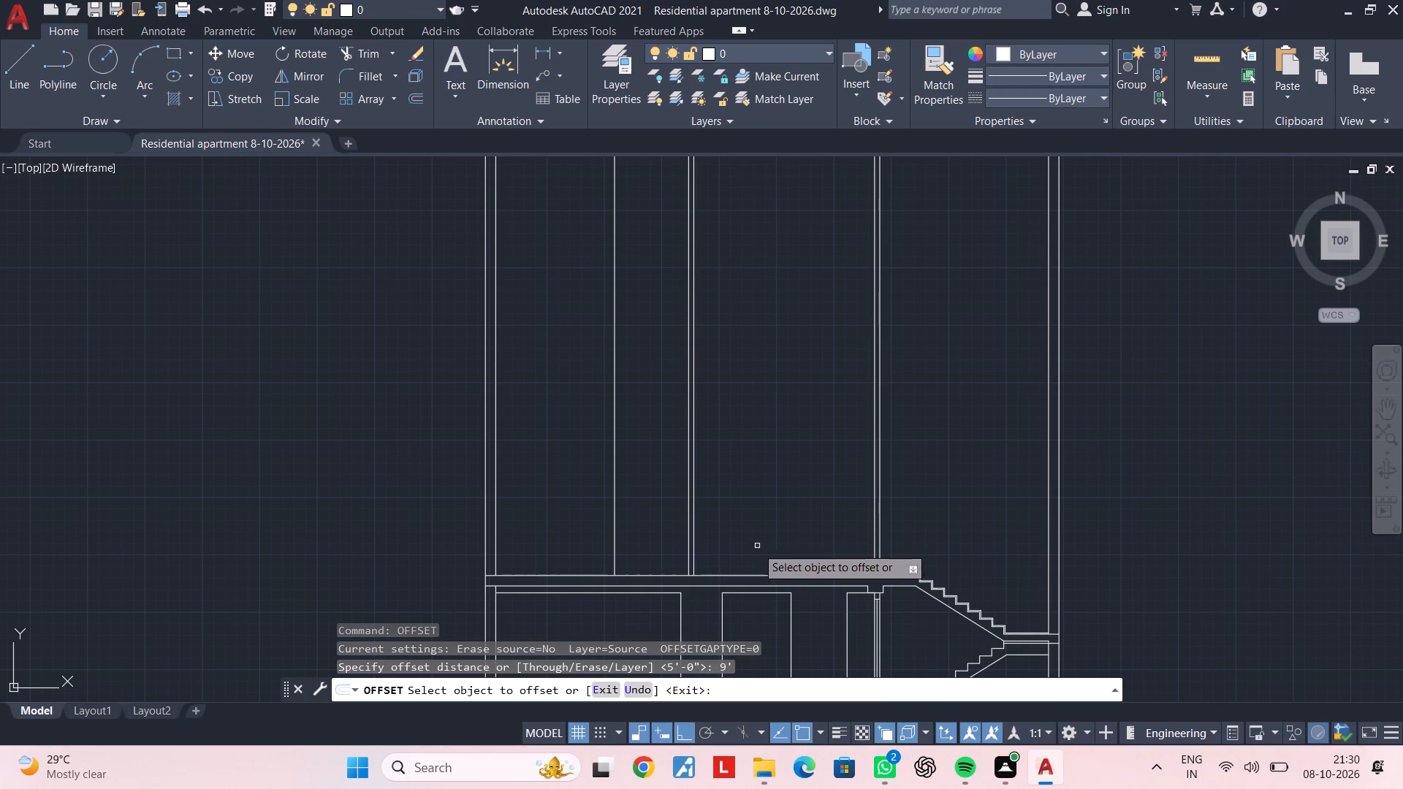
left_click(764, 576)
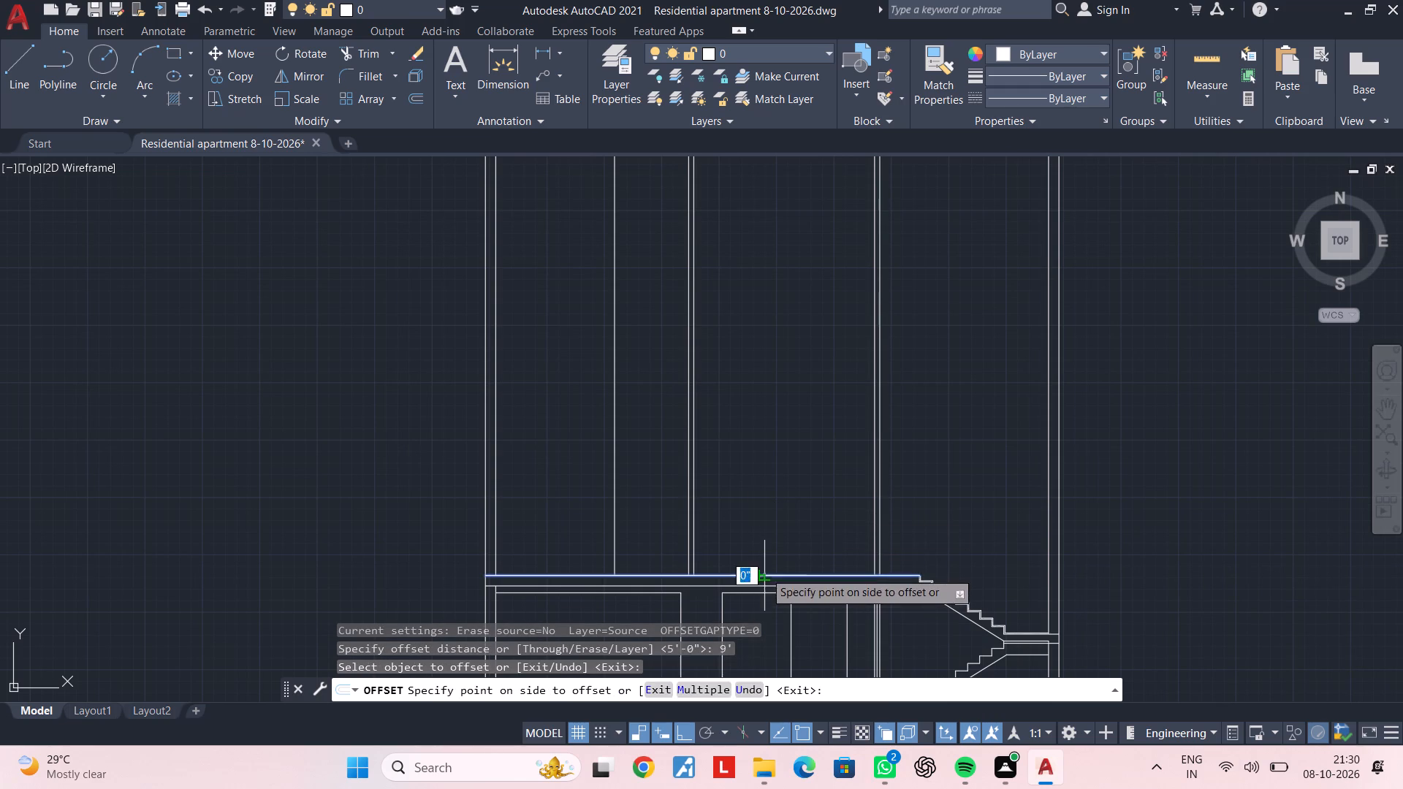
left_click(765, 422)
scroll(791, 472, "up", 2)
middle_click_drag(818, 450, 745, 476)
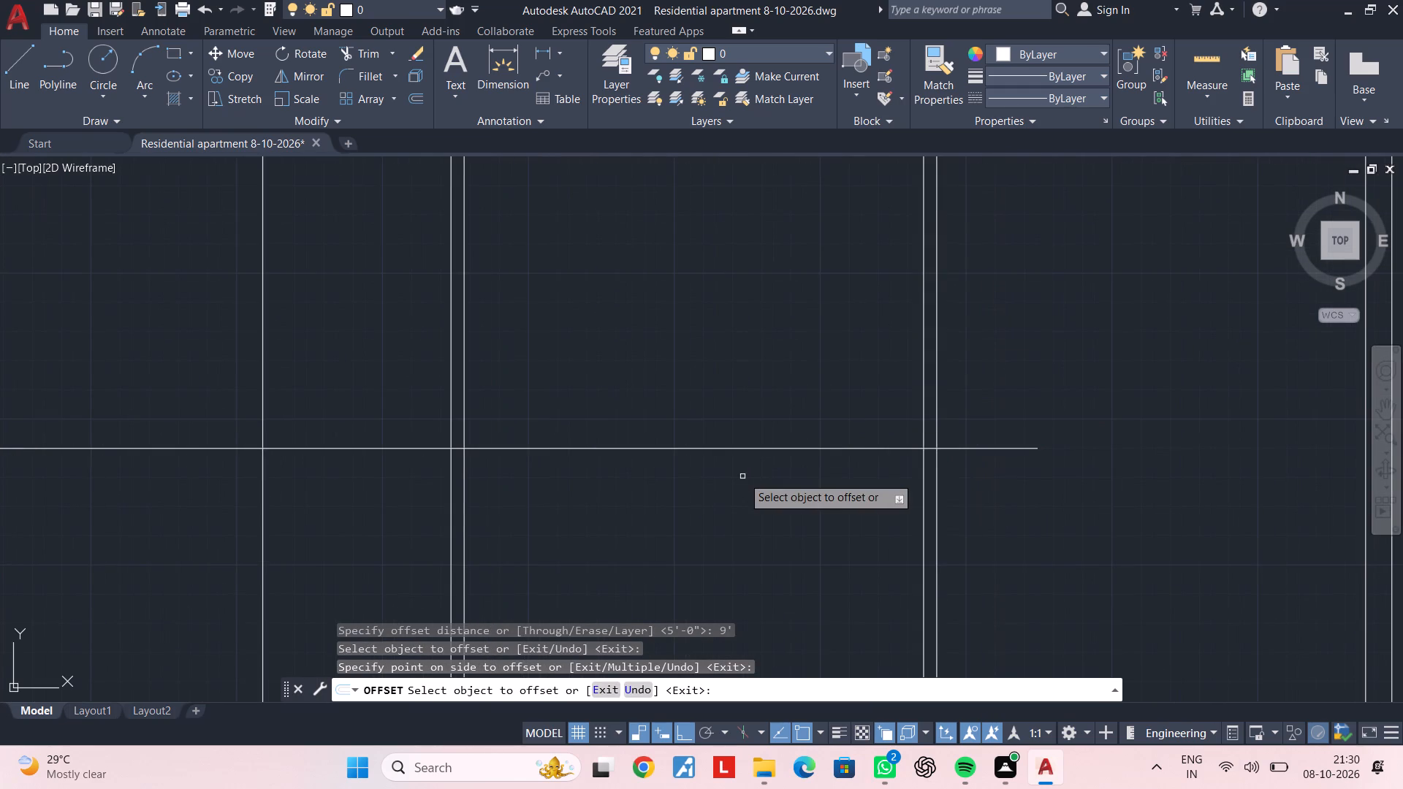
key("Escape")
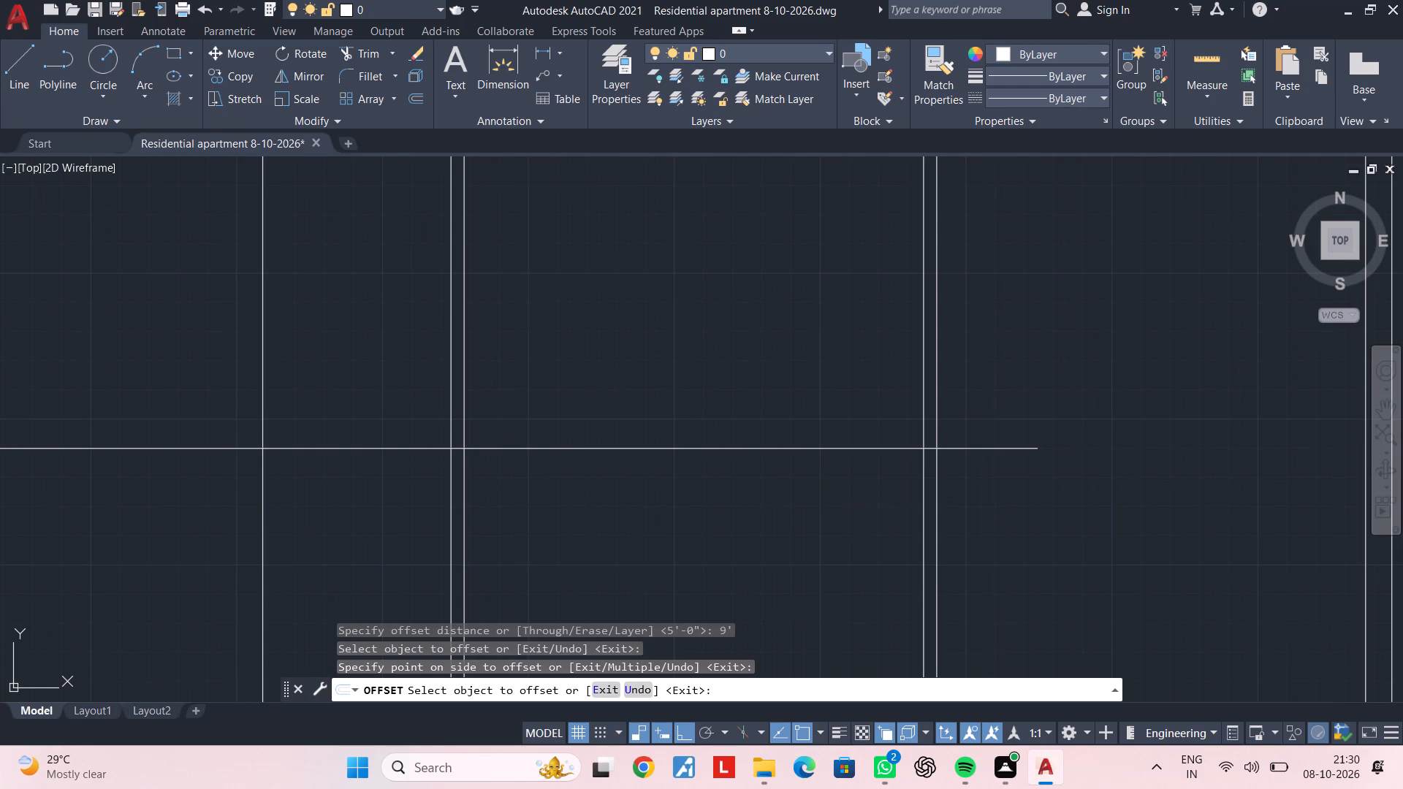
key("Escape")
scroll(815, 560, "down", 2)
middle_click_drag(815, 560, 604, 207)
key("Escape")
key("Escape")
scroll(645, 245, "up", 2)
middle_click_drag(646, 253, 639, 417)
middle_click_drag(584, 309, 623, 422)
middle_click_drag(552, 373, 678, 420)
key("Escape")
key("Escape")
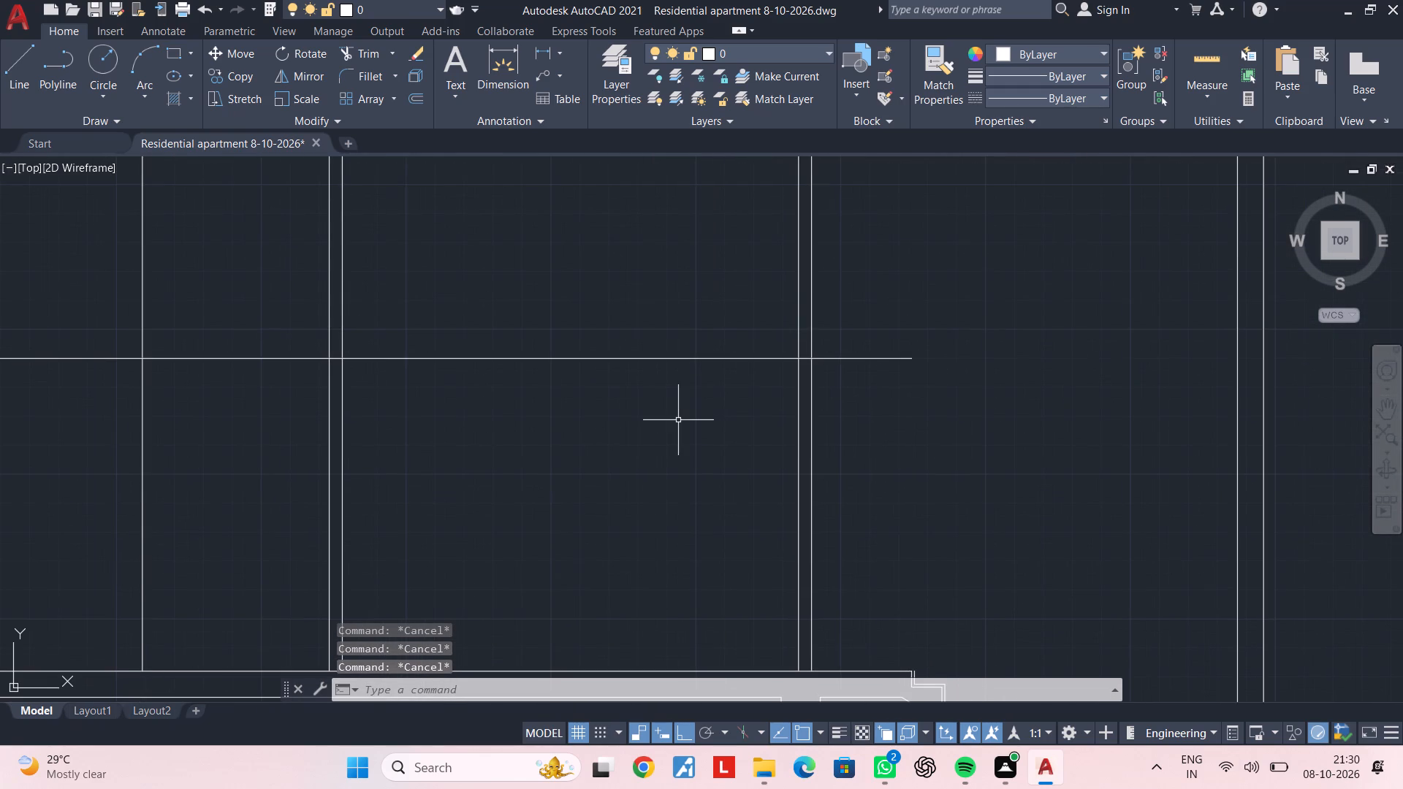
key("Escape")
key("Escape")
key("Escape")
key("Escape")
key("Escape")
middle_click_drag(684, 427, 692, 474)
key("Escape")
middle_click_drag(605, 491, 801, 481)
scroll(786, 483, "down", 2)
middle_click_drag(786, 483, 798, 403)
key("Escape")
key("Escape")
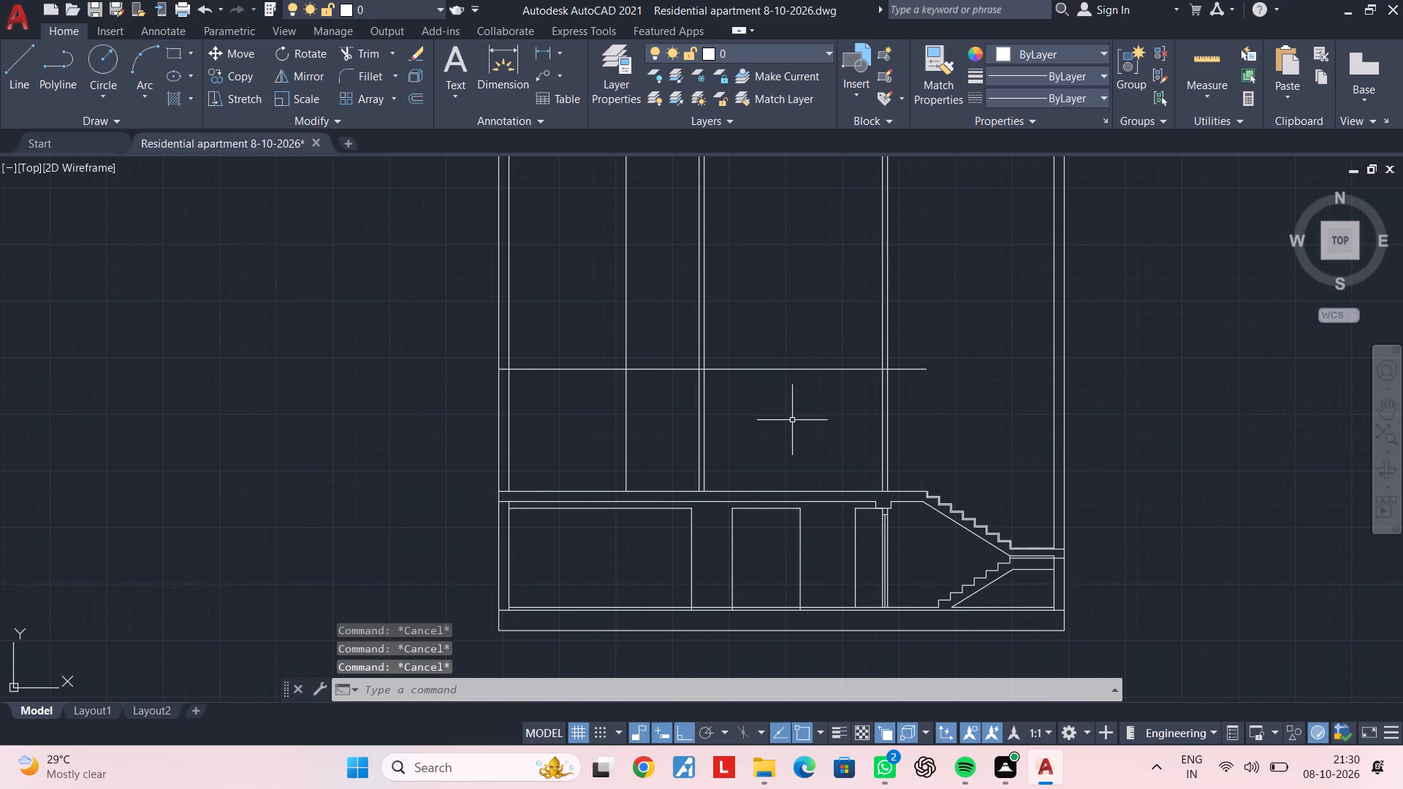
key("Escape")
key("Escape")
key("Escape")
Offset the upper floor line 9'6" upward to place a second horizontal line above the 9' one.
key("Escape")
key("Escape")
type("OF")
key("space")
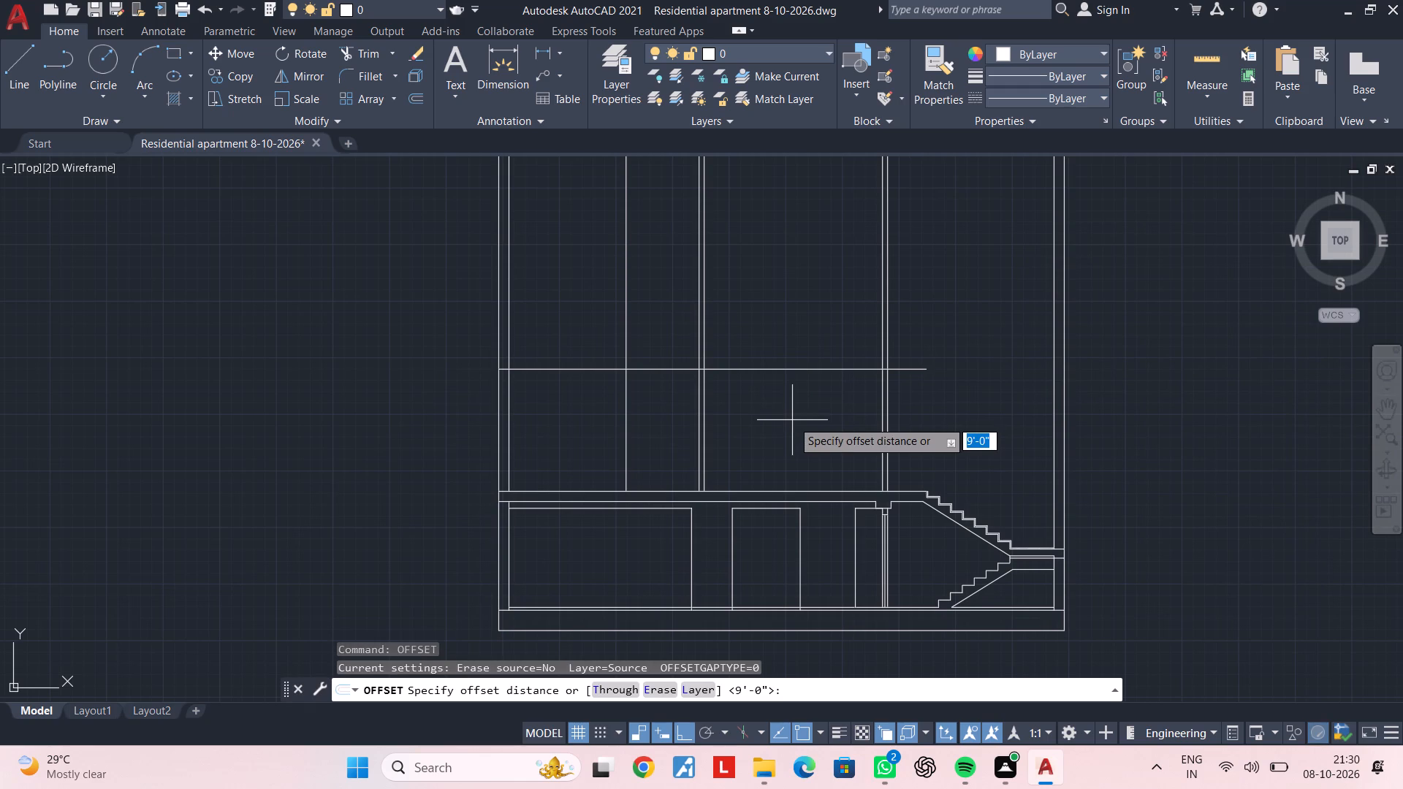
type("9'6")
key("shift+quotedbl")
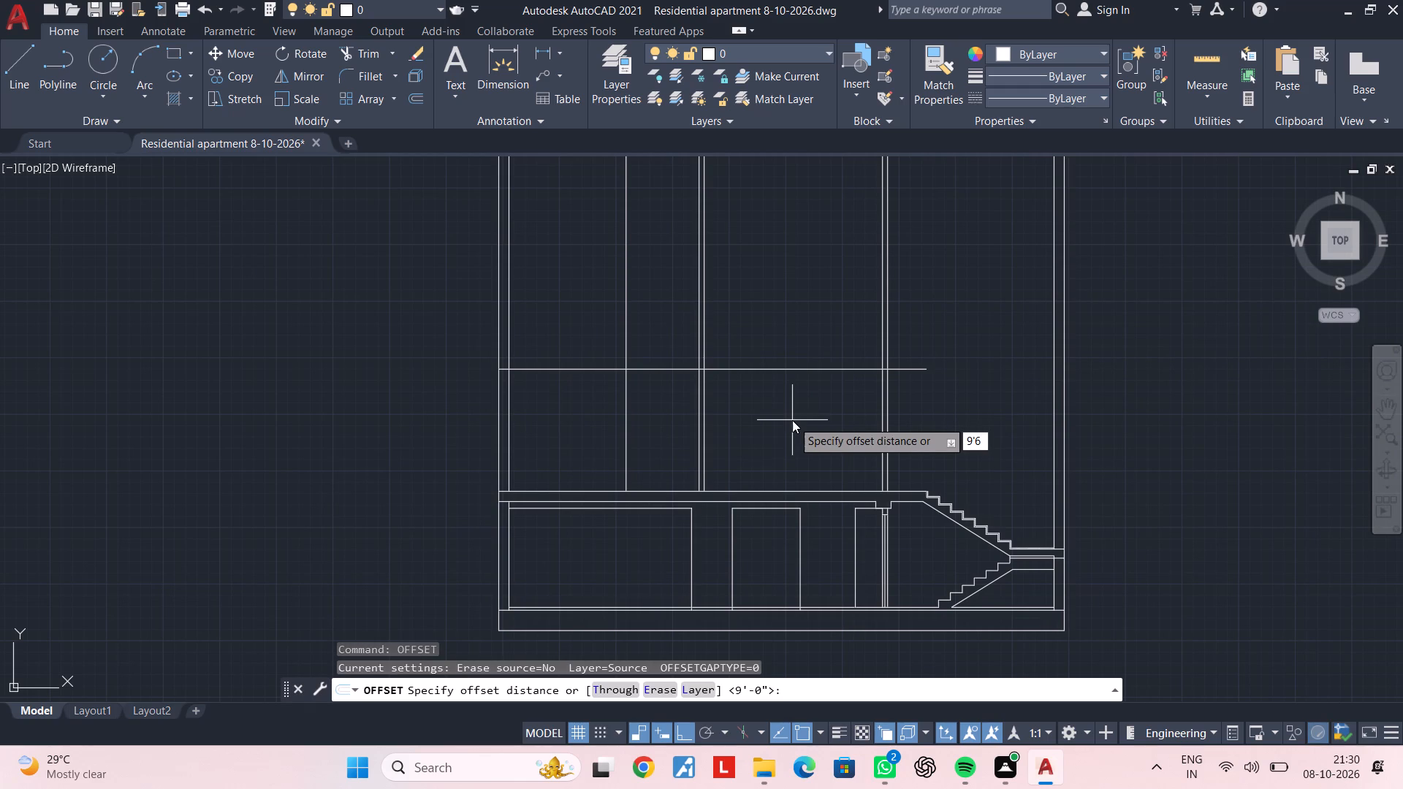
key("Return")
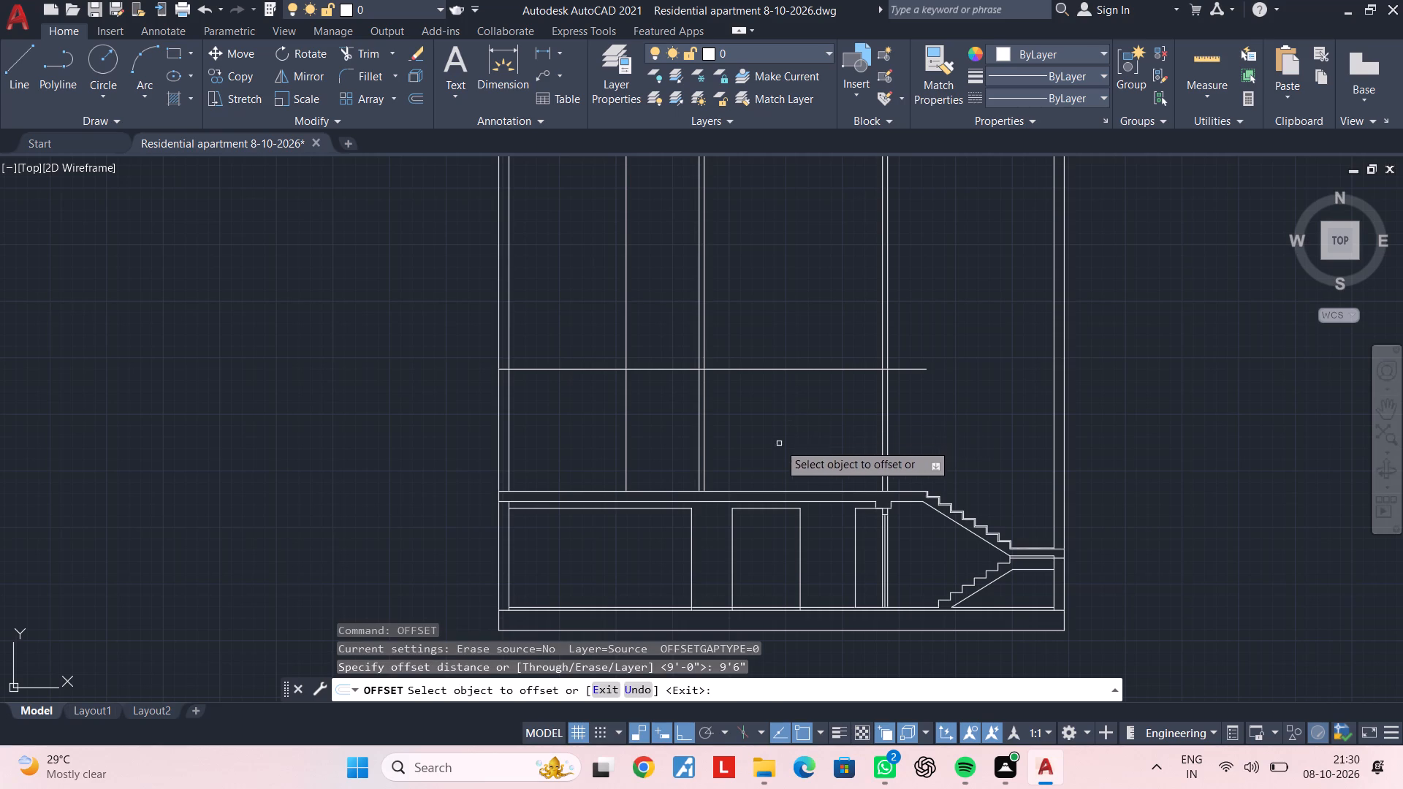
left_click(684, 492)
left_click(667, 328)
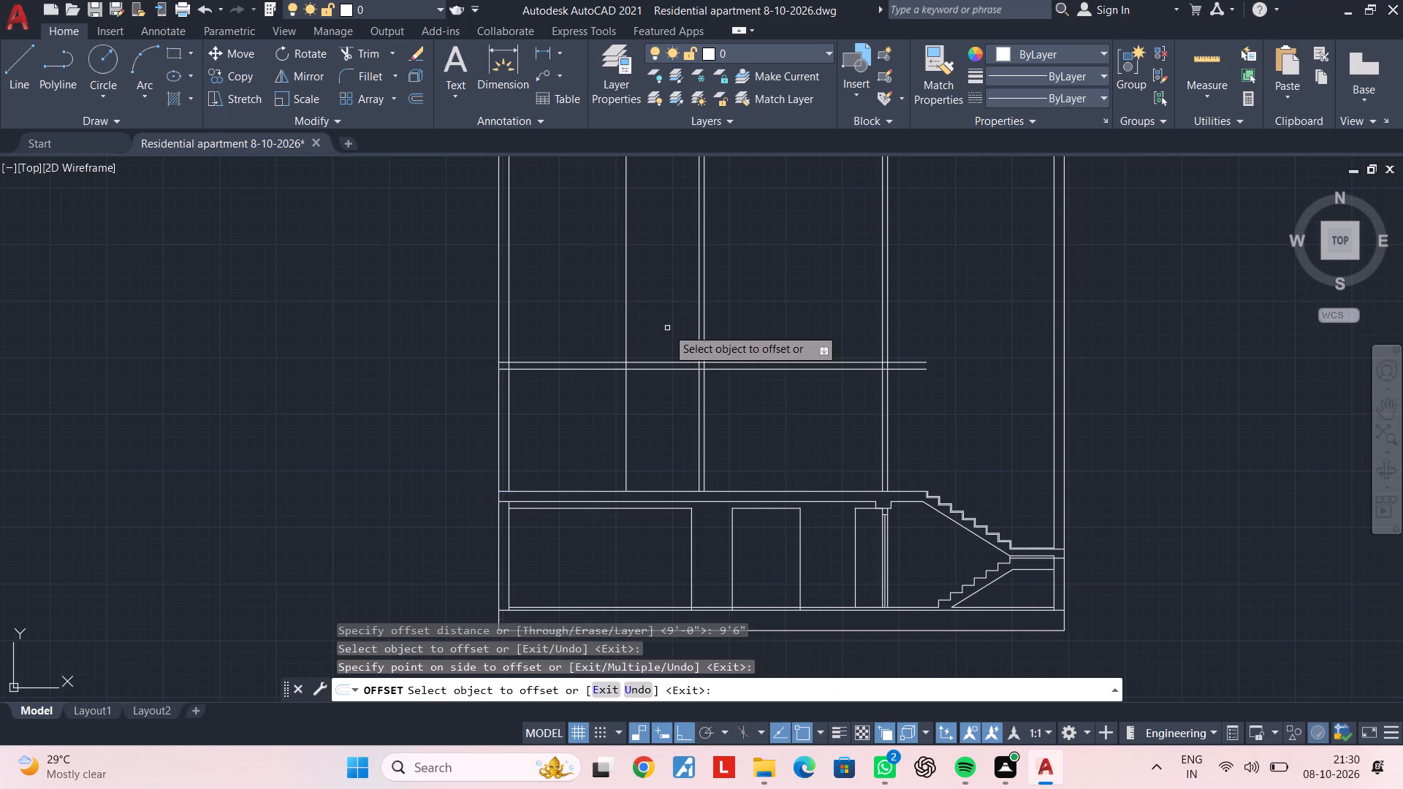
scroll(667, 332, "up", 2)
middle_click_drag(655, 341, 672, 399)
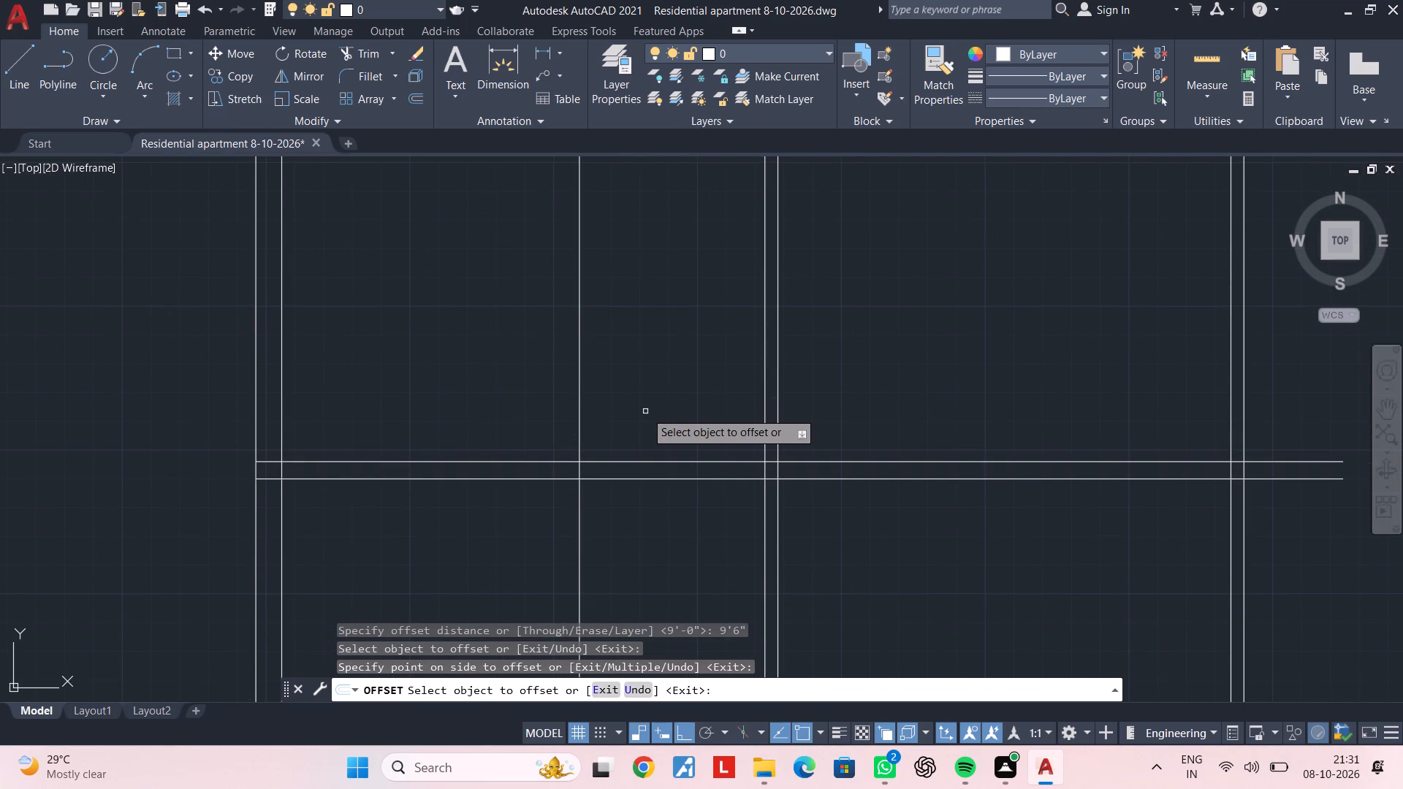
key("space")
Offset the 9'6" line 9" upward to mark the top of the next slab.
key("space")
type("9\"")
key("Return")
left_click(635, 462)
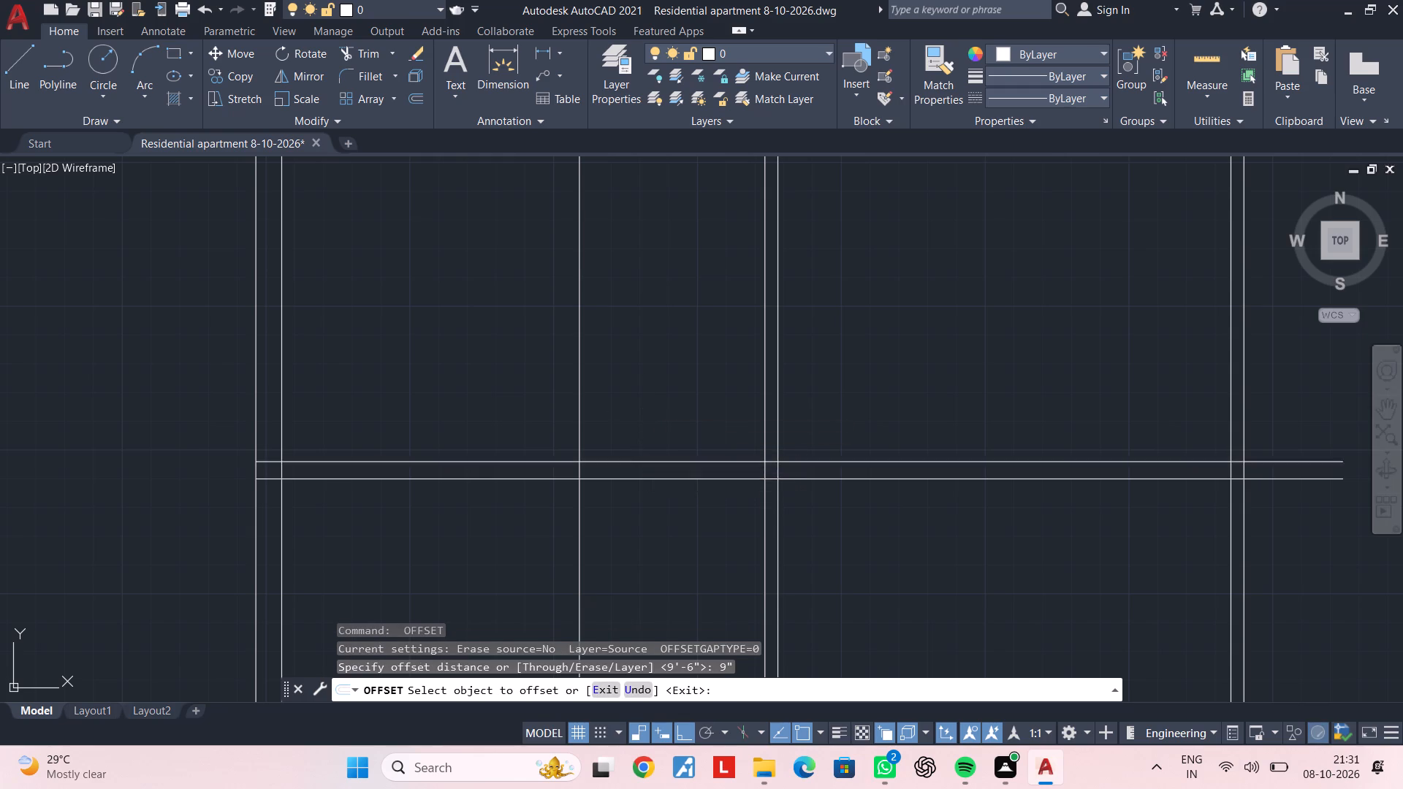
left_click(636, 391)
key("Escape")
key("Escape")
key("Escape")
key("Escape")
key("Escape")
key("Escape")
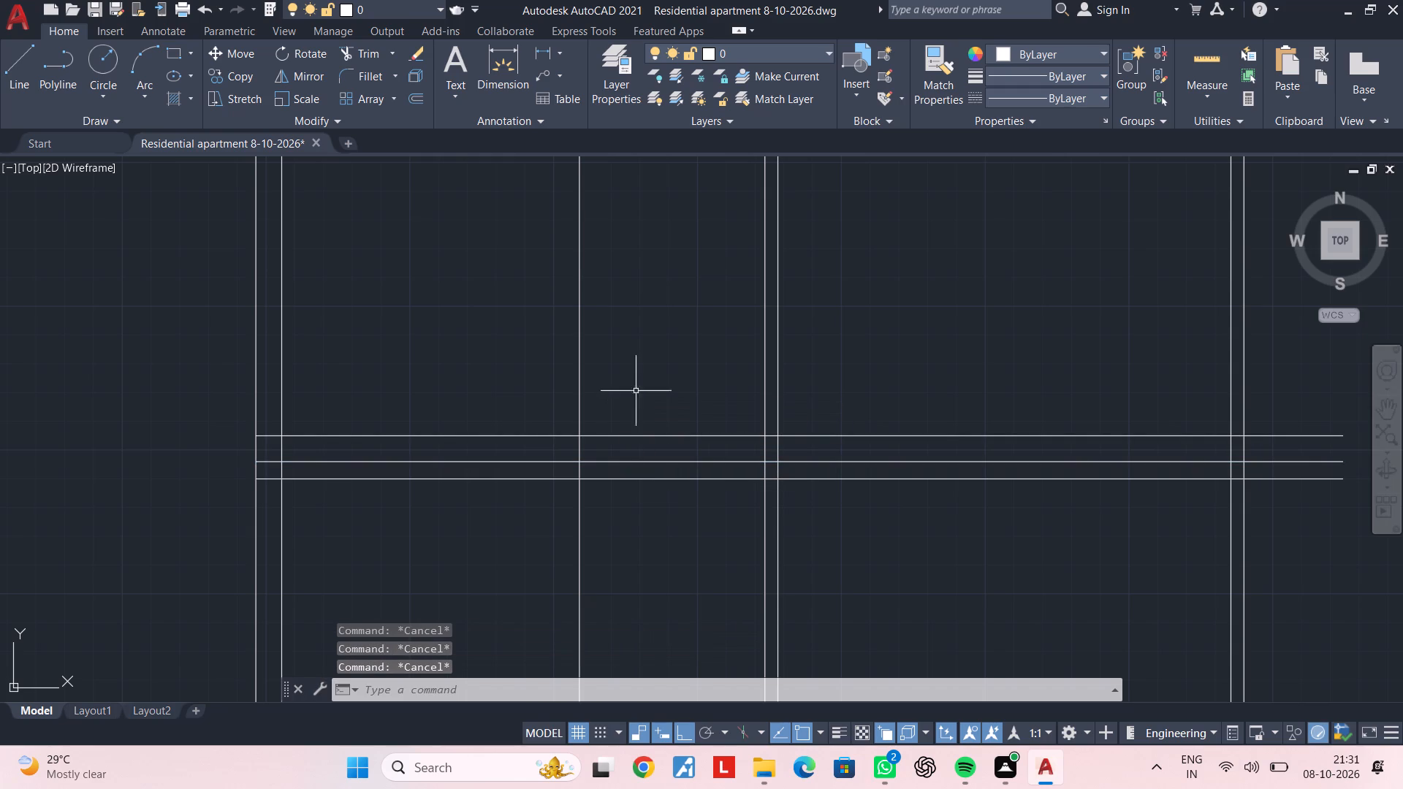
key("Escape")
key("Escape")
key("Escape")
key("Escape")
key("Escape")
key("Escape")
key("Escape")
key("Escape")
Save the drawing.
key("ctrl+s")
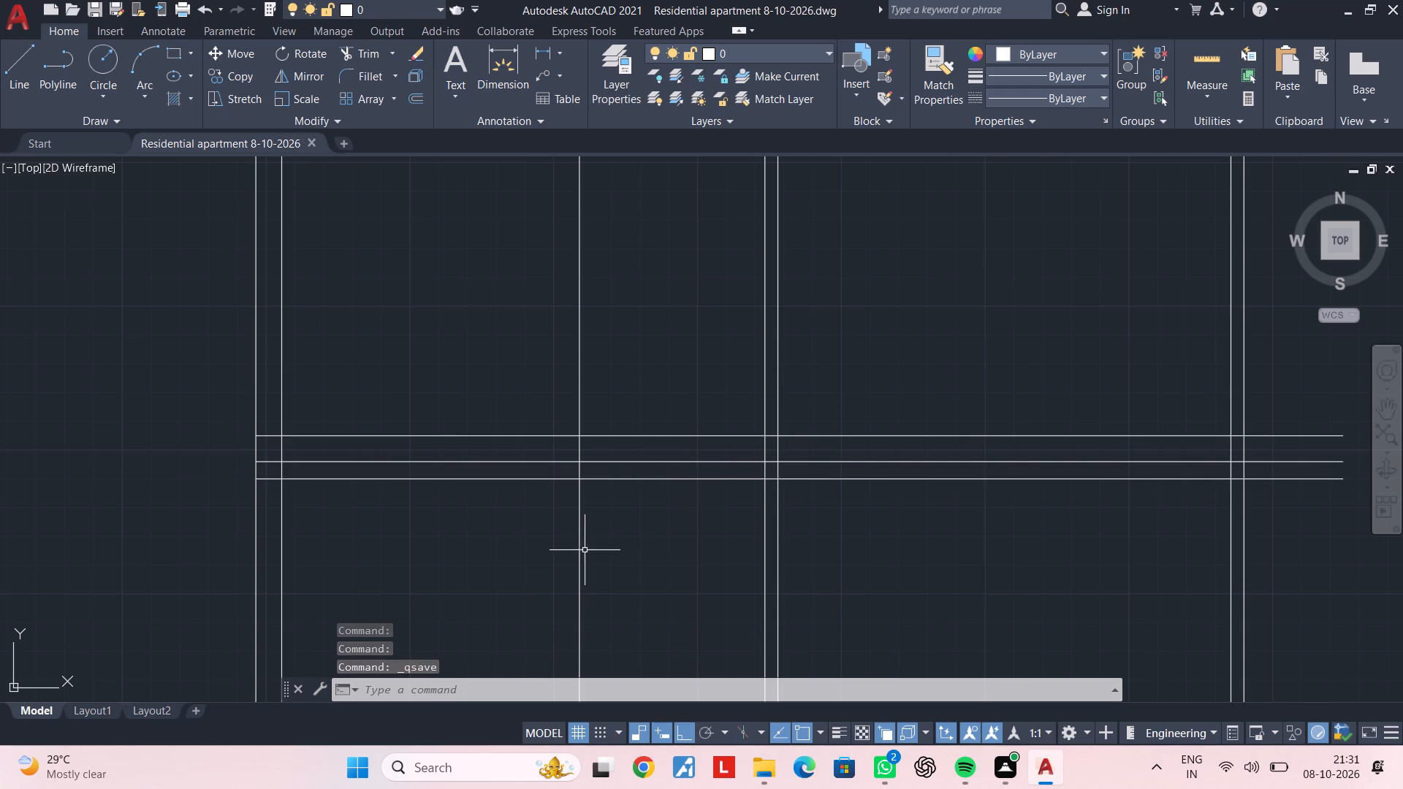
Trim the upper slab's soffit line inside the outer wall and the wall's inner line within the slab thickness.
scroll(322, 508, "up", 1)
middle_click_drag(321, 508, 477, 514)
key("Escape")
key("Escape")
type("TR")
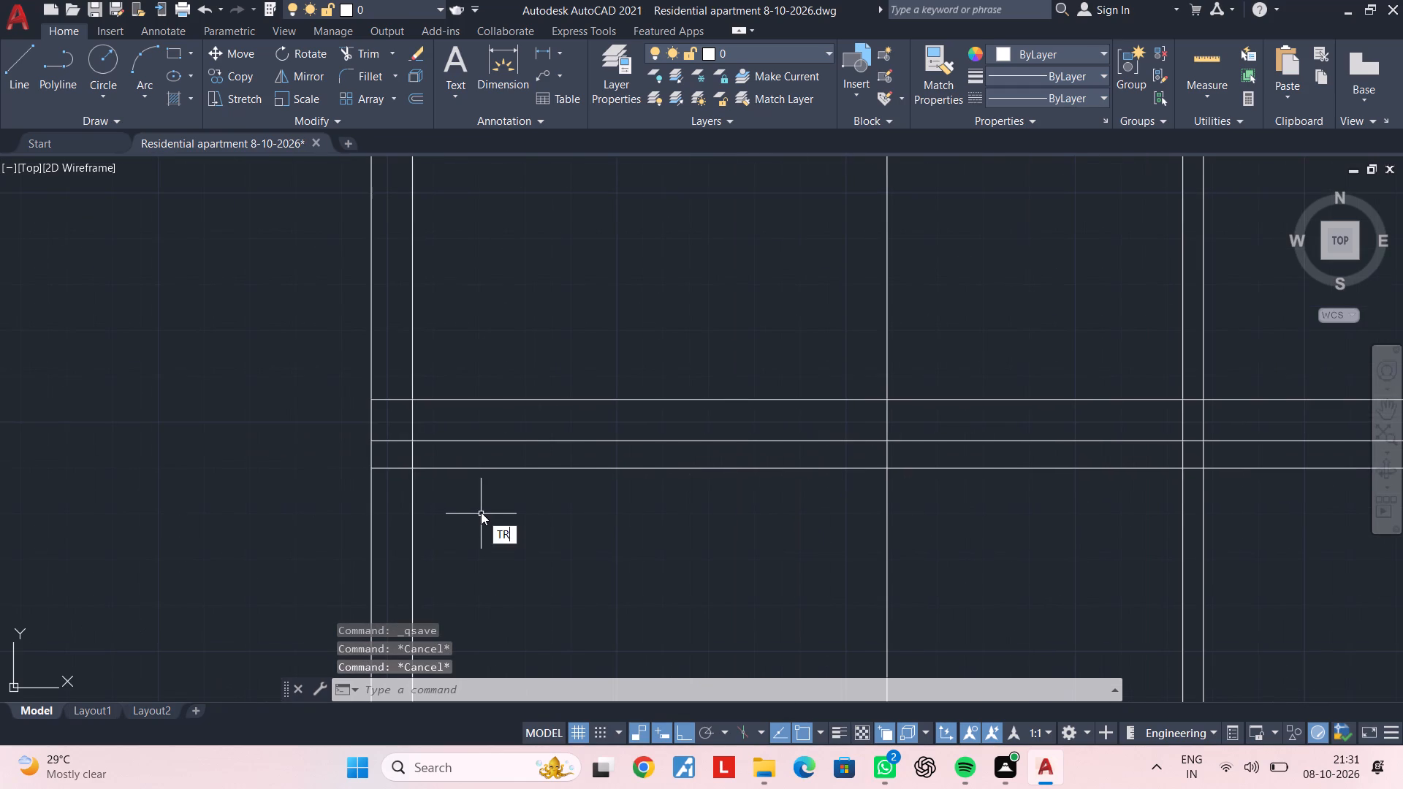
key("space")
scroll(419, 446, "up", 2)
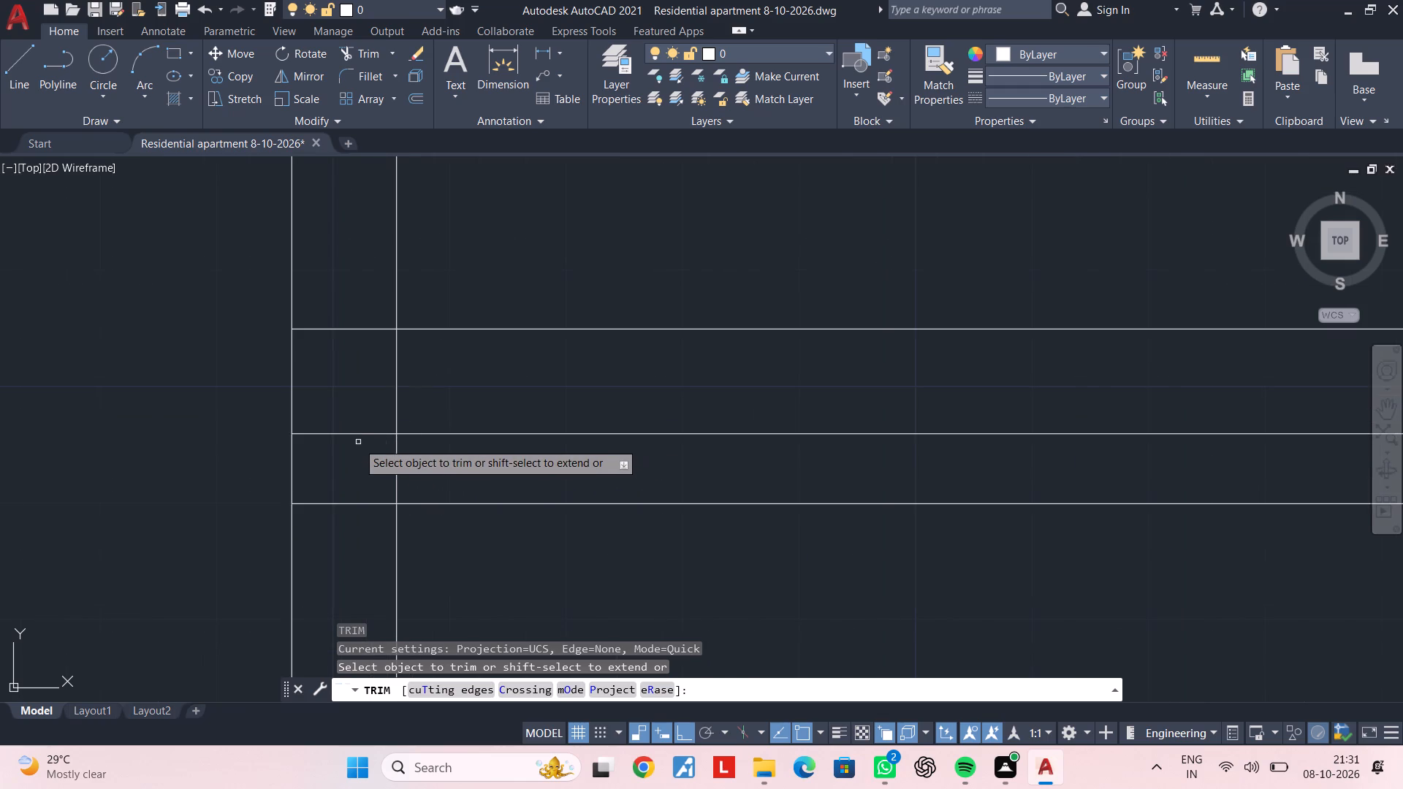
left_click(357, 435)
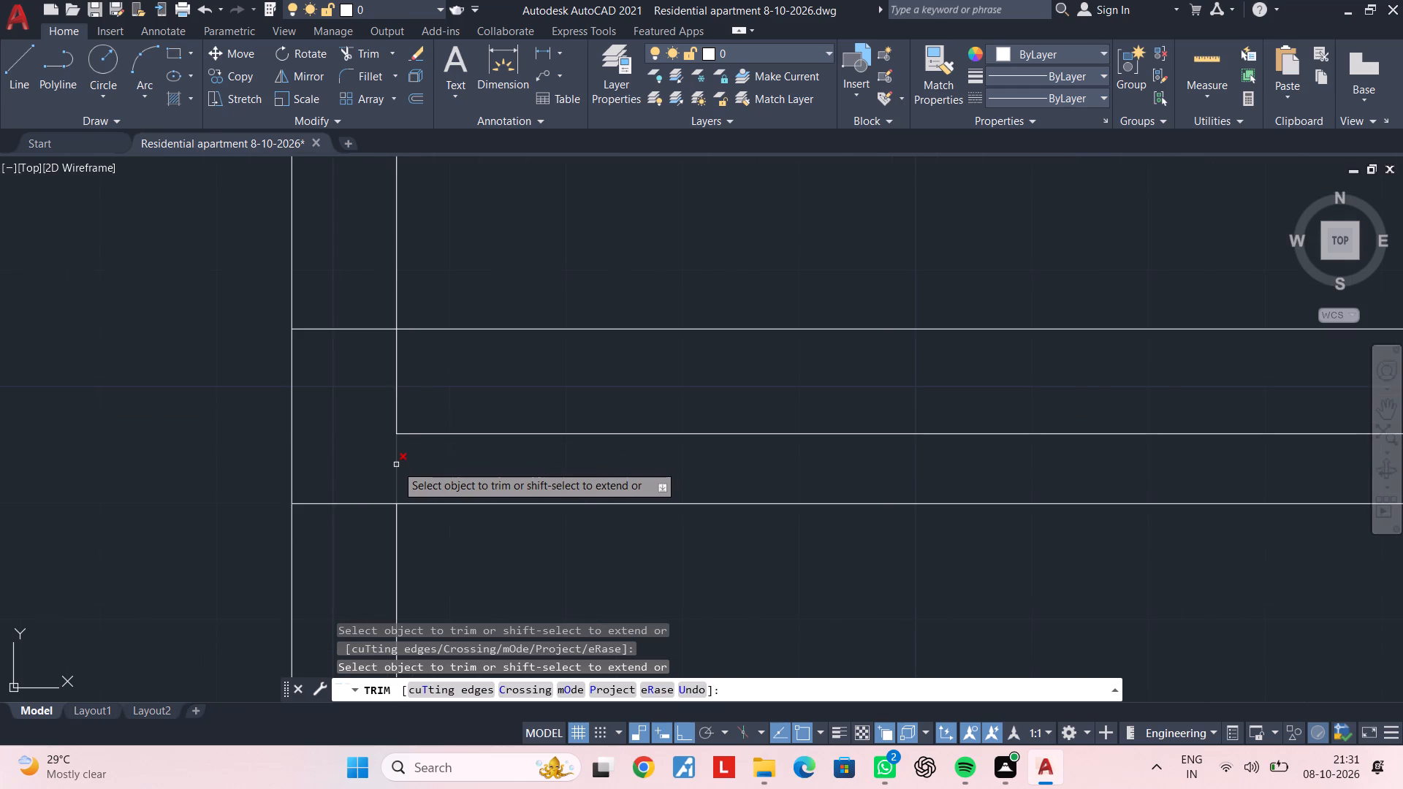
left_click(397, 408)
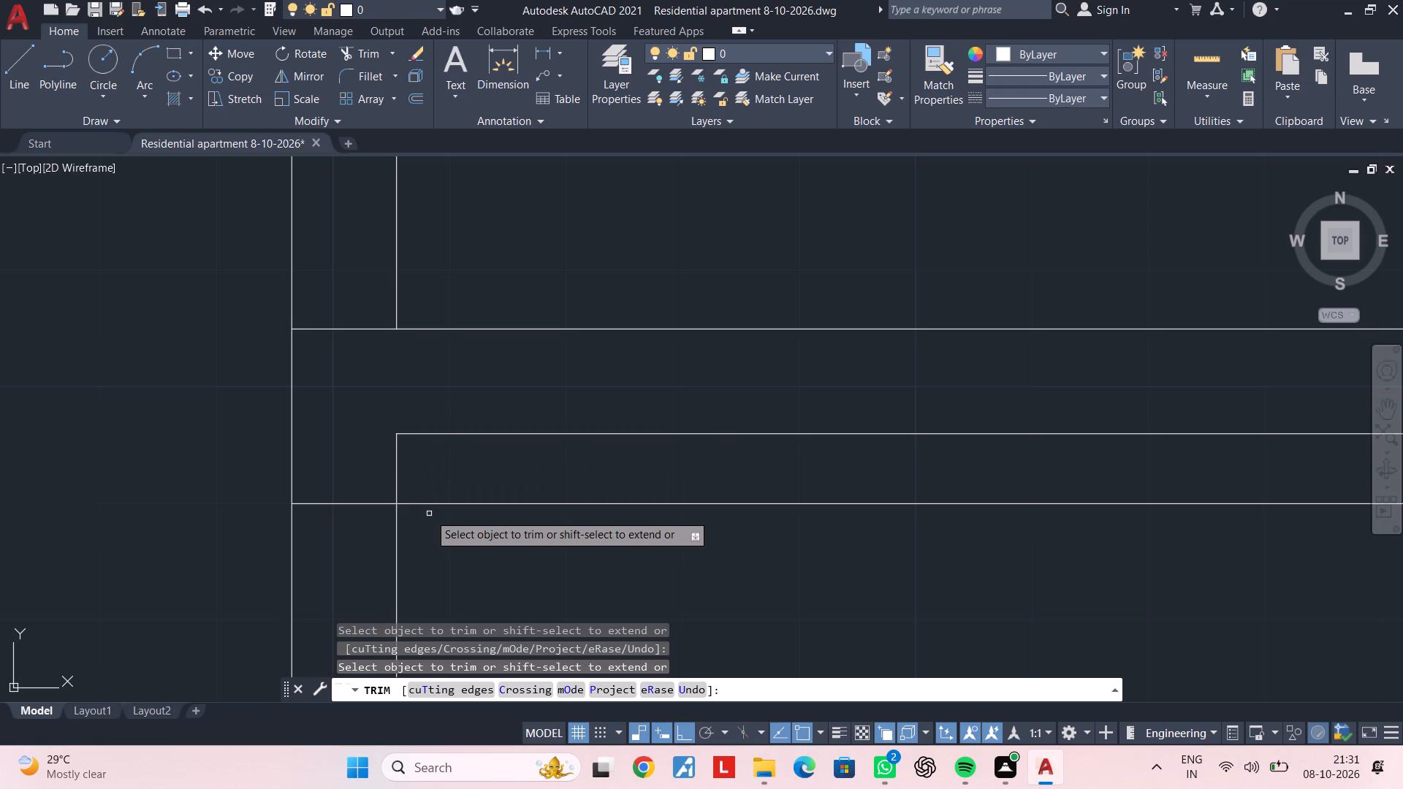
key("Escape")
key("Escape")
At the interior double-line wall, trim the 9' line between the wall faces and both wall lines through the slab thickness.
scroll(556, 519, "down", 3)
middle_click_drag(661, 514, 657, 514)
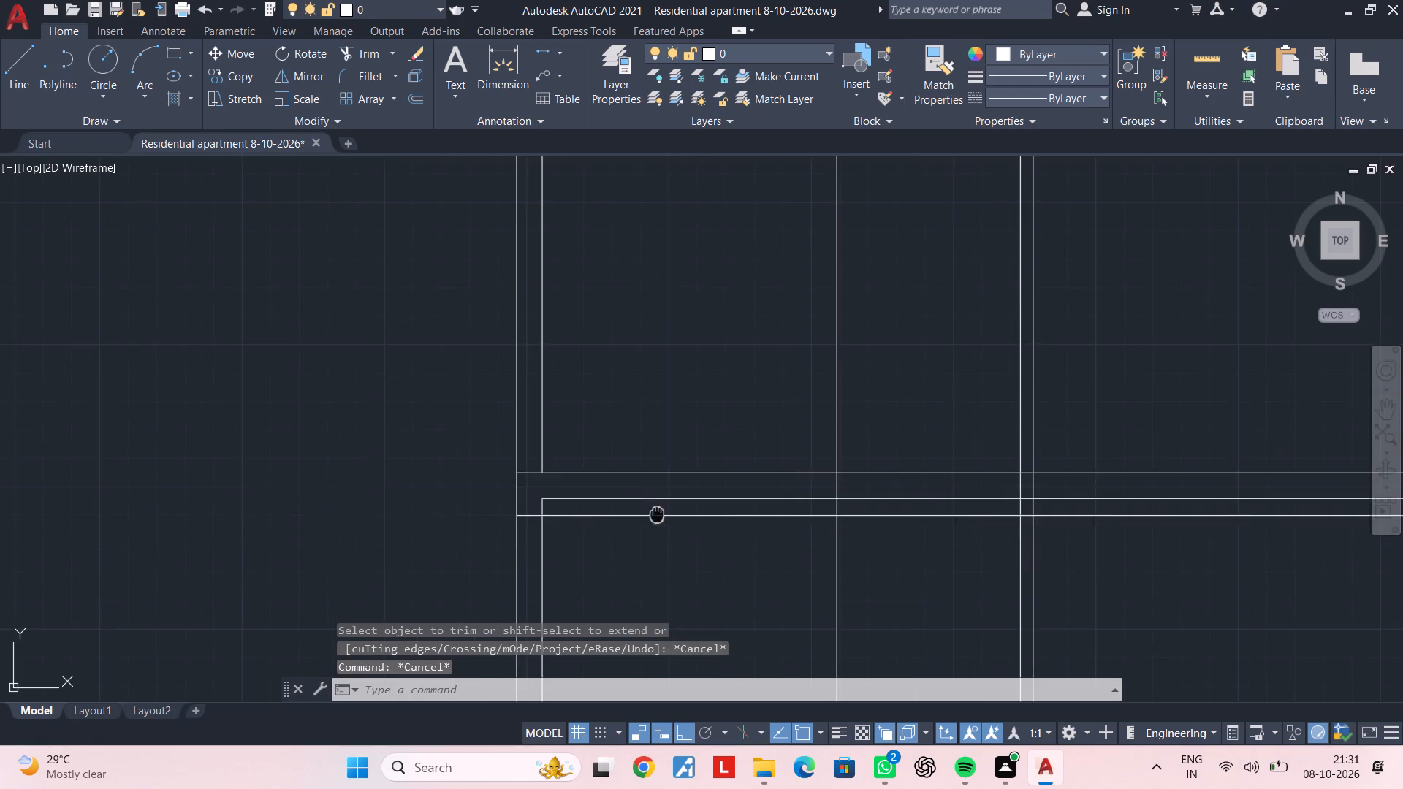
middle_click_drag(657, 514, 490, 506)
key("Escape")
key("Escape")
middle_click_drag(620, 525, 446, 498)
key("Escape")
key("Escape")
key("Escape")
key("Escape")
key("Escape")
key("Escape")
key("Escape")
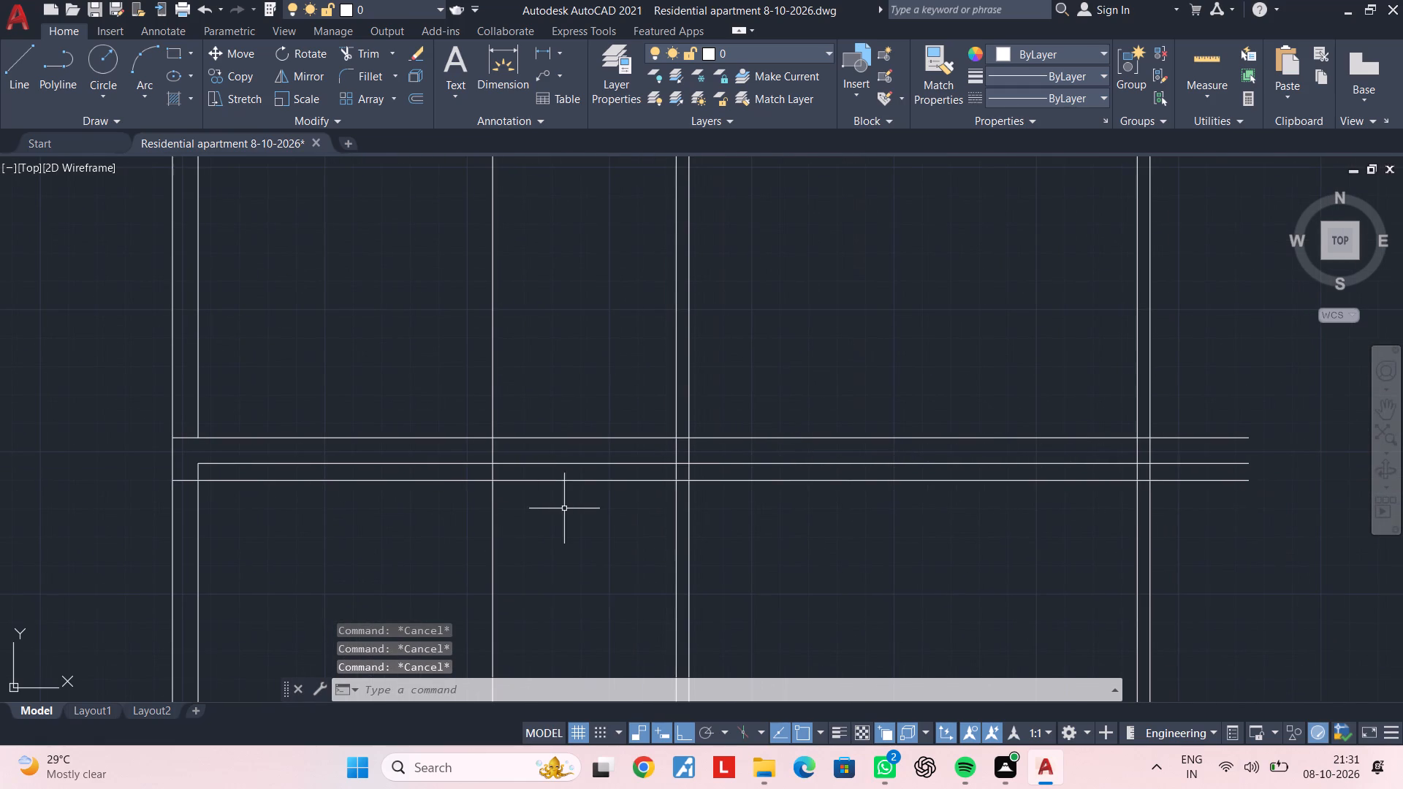
middle_click_drag(582, 508, 510, 487)
key("Escape")
key("Escape")
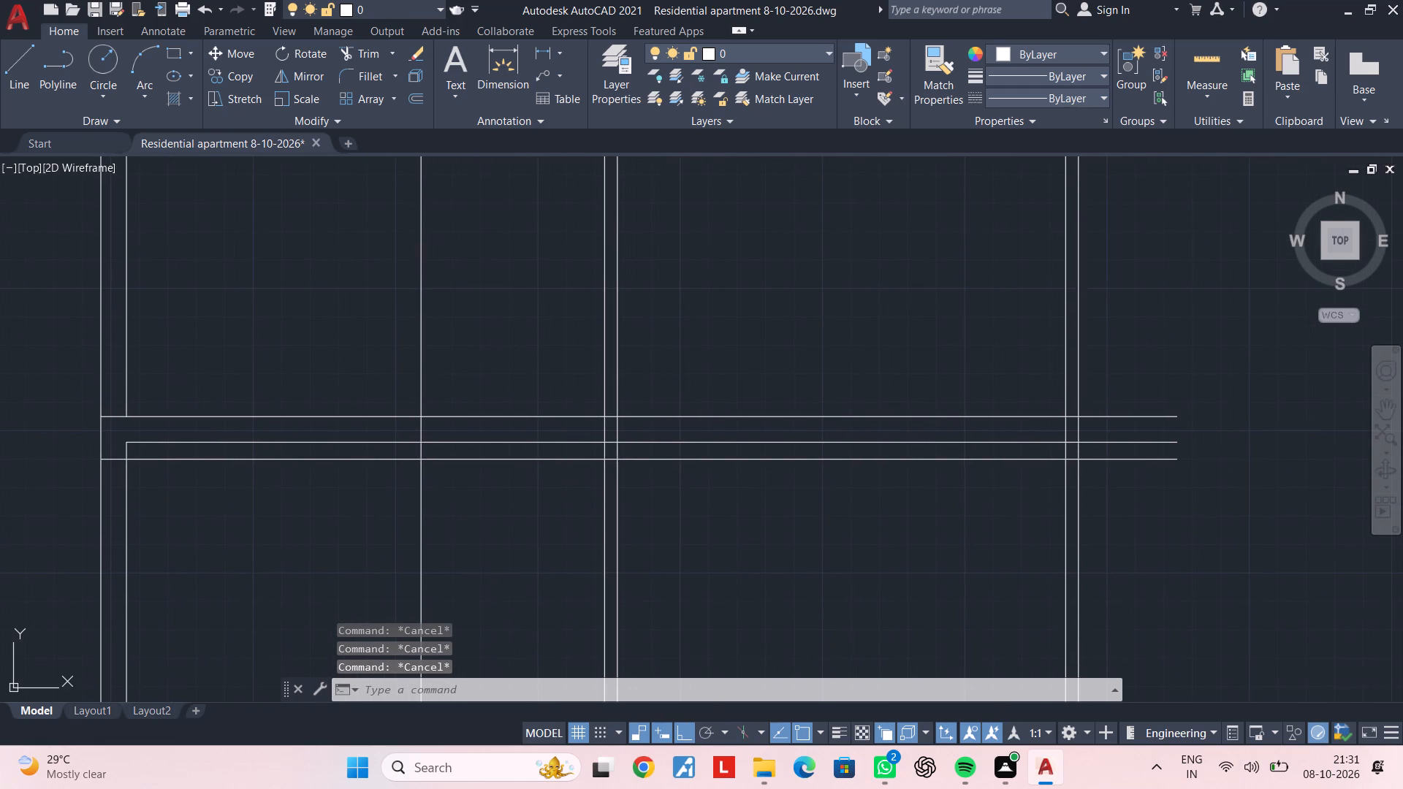
middle_click_drag(509, 488, 486, 508)
scroll(564, 503, "up", 1)
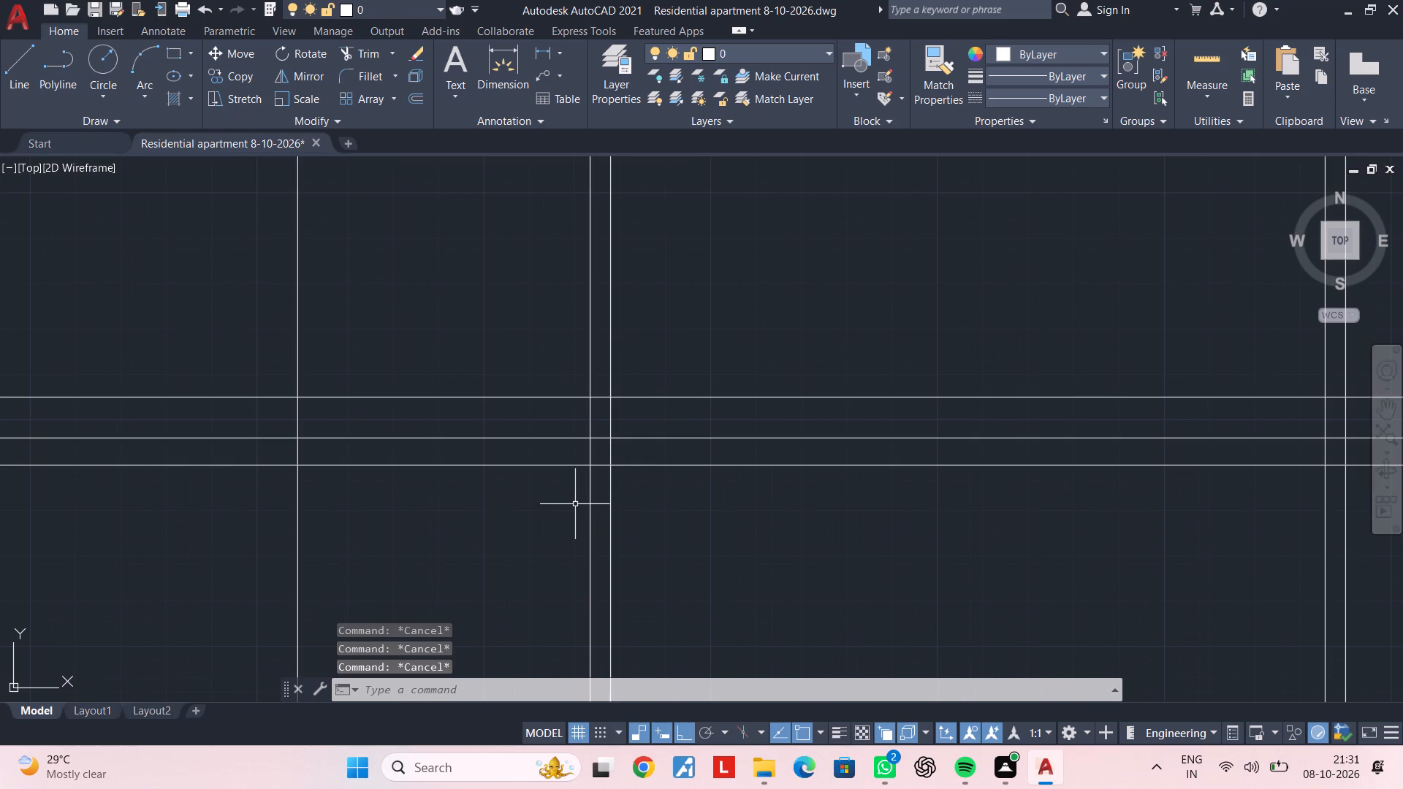
type("TR")
key("space")
scroll(598, 482, "up", 1)
left_click(598, 458)
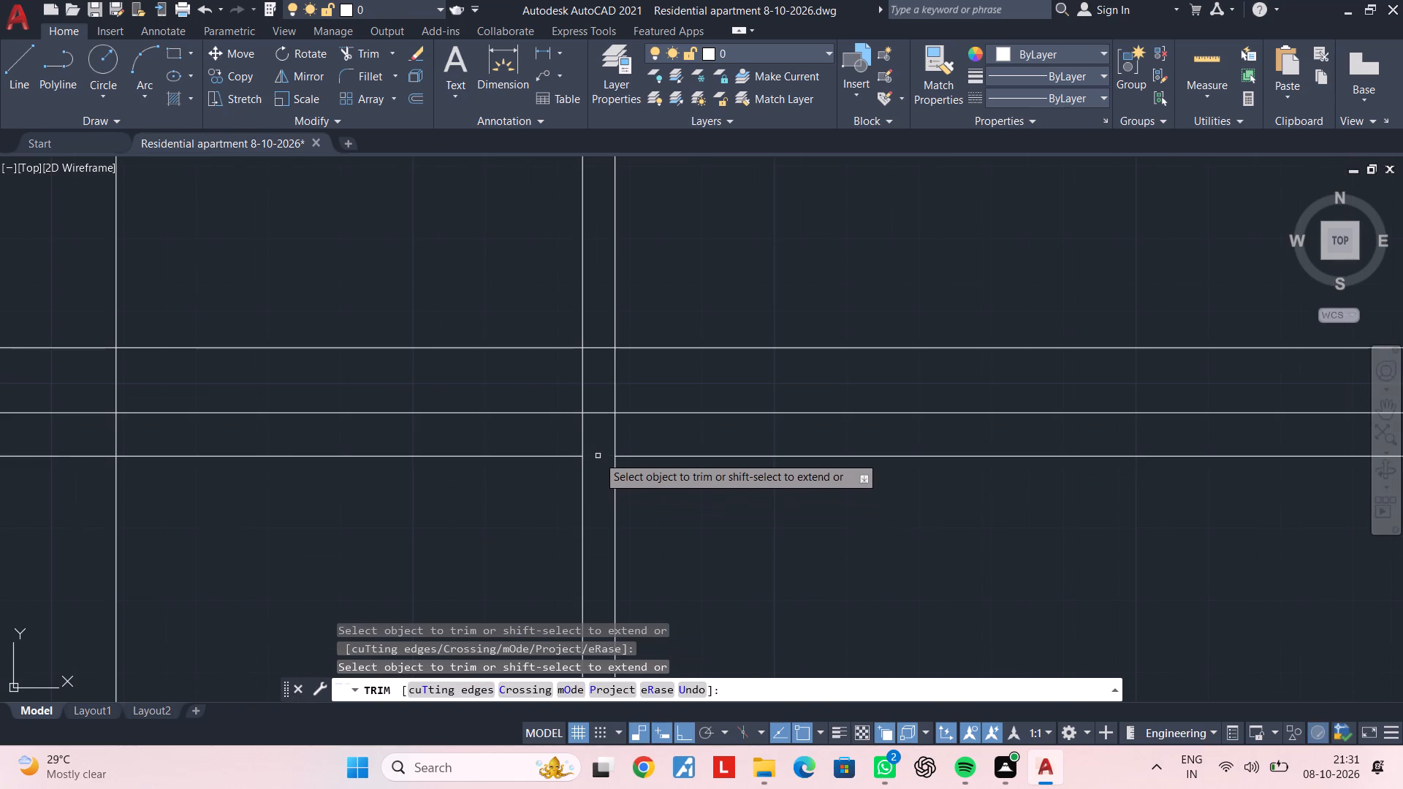
left_click(564, 381)
left_click(638, 381)
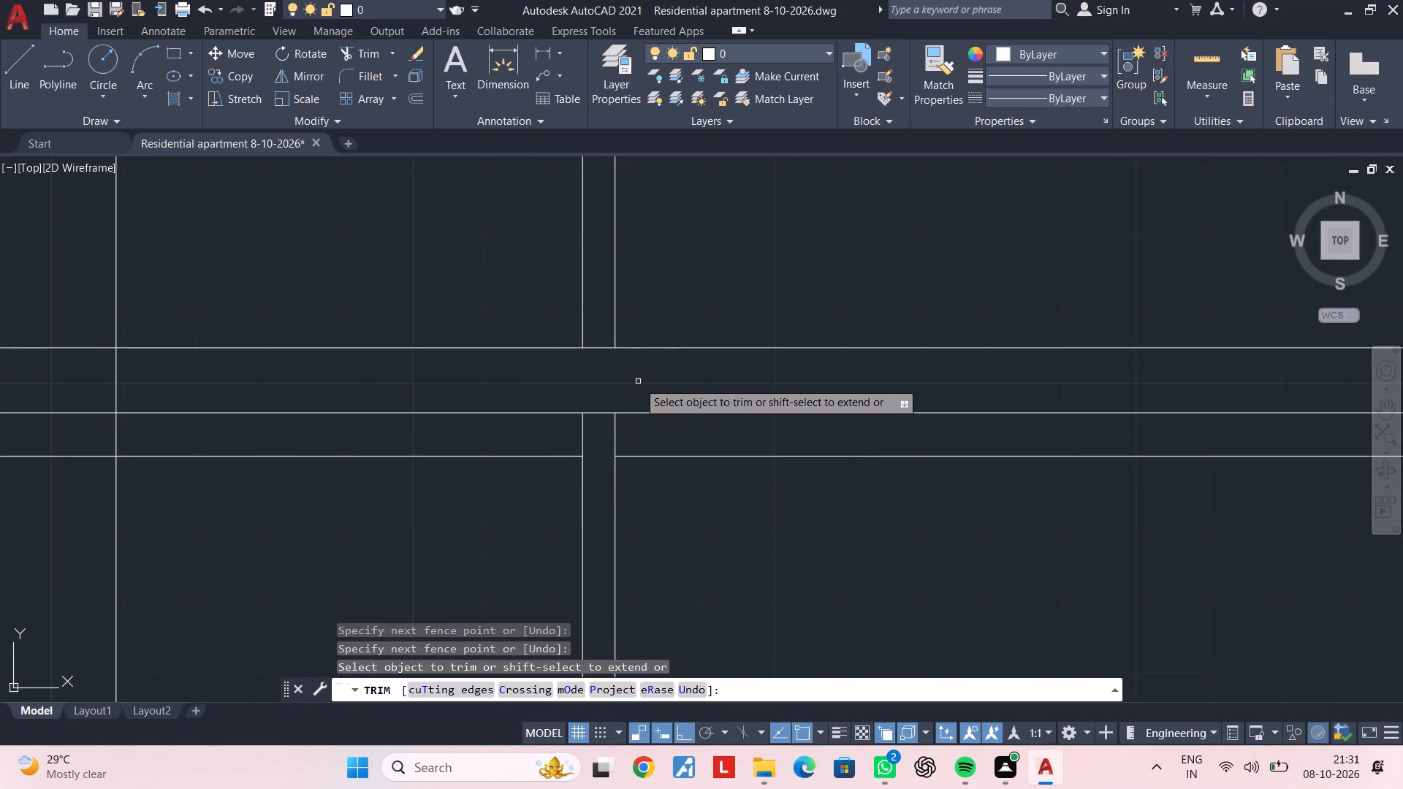
Trim the single vertical line between the outer and interior walls from the slab top down to the 9' line.
scroll(638, 383, "down", 2)
middle_click_drag(572, 385, 710, 394)
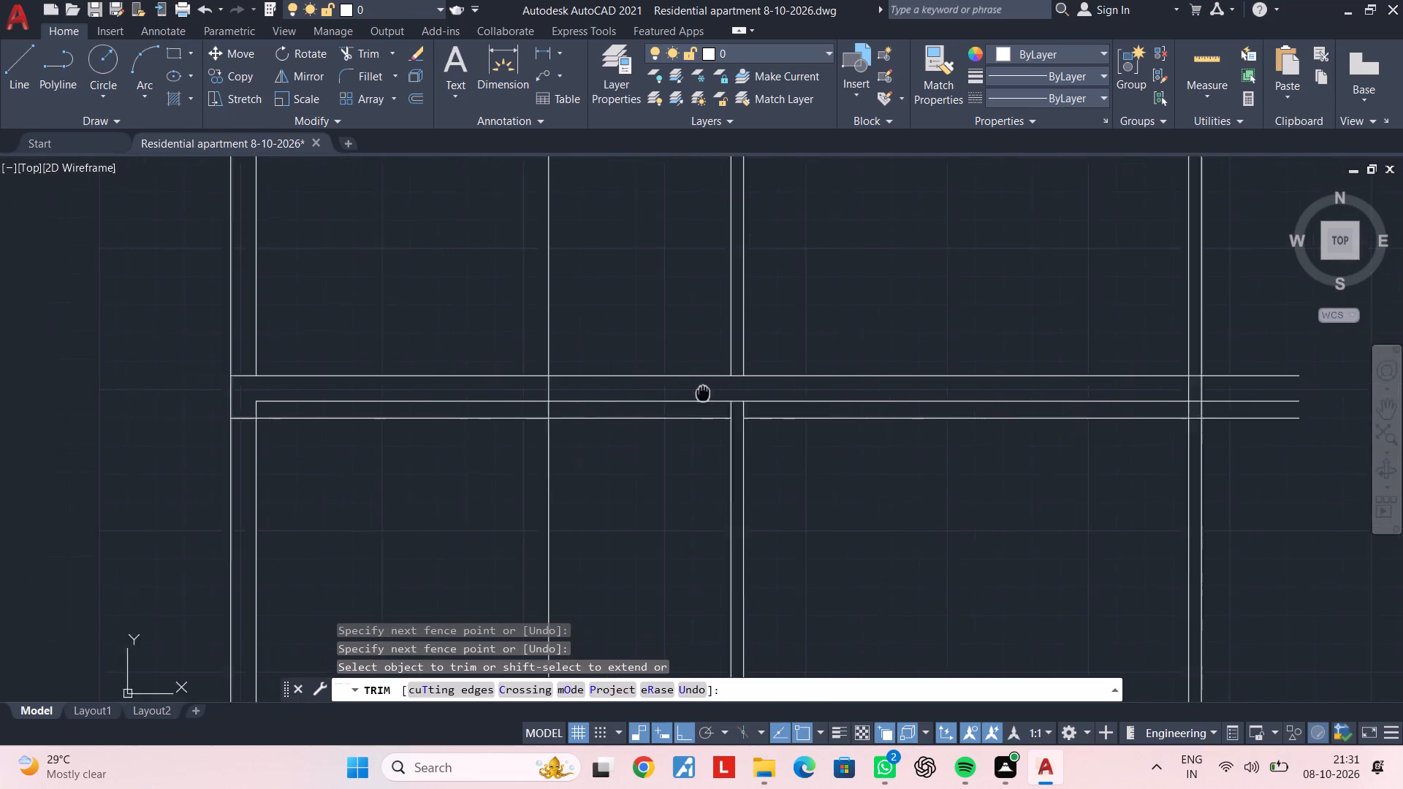
middle_click_drag(710, 394, 720, 394)
scroll(601, 400, "up", 2)
left_click(582, 383)
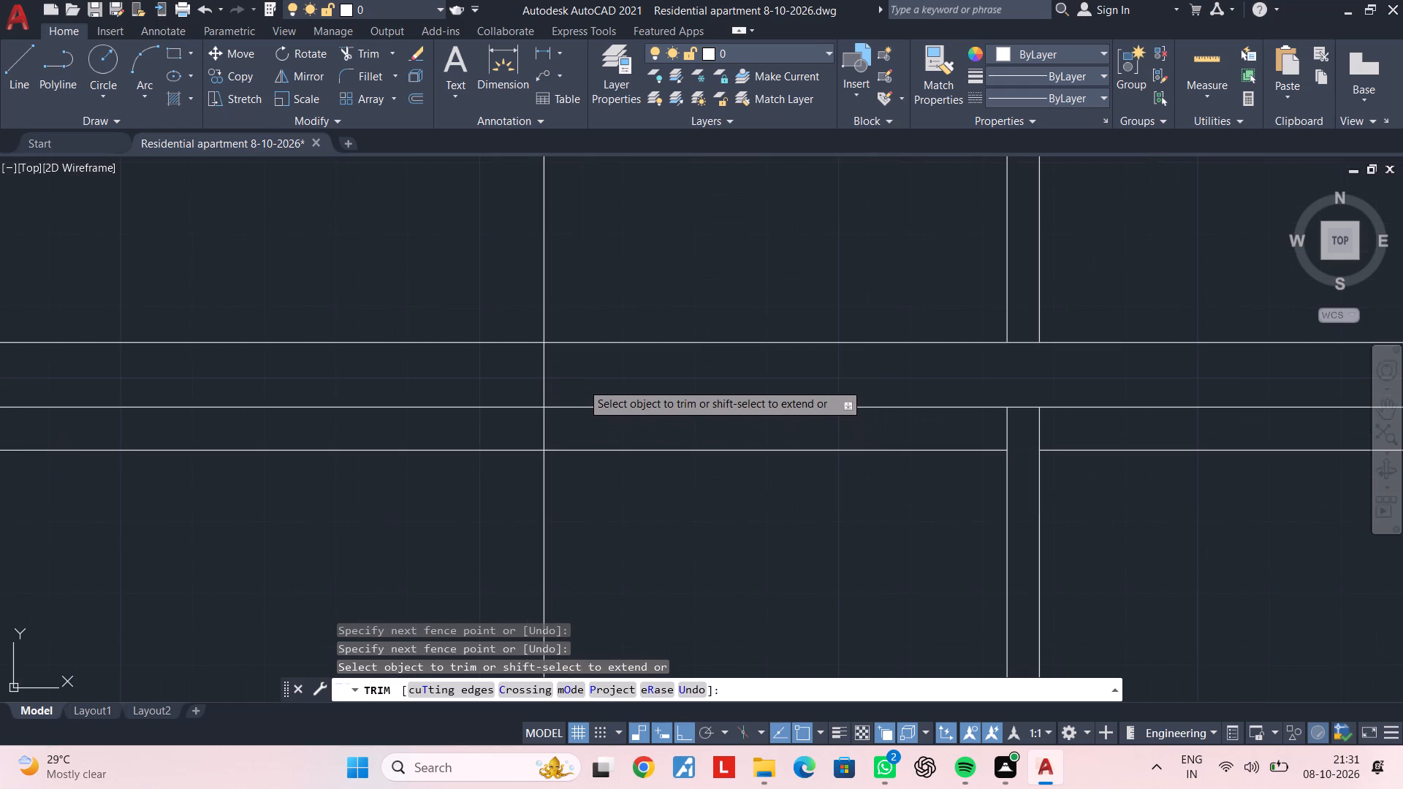
left_click(474, 383)
left_click(545, 430)
scroll(621, 442, "down", 2)
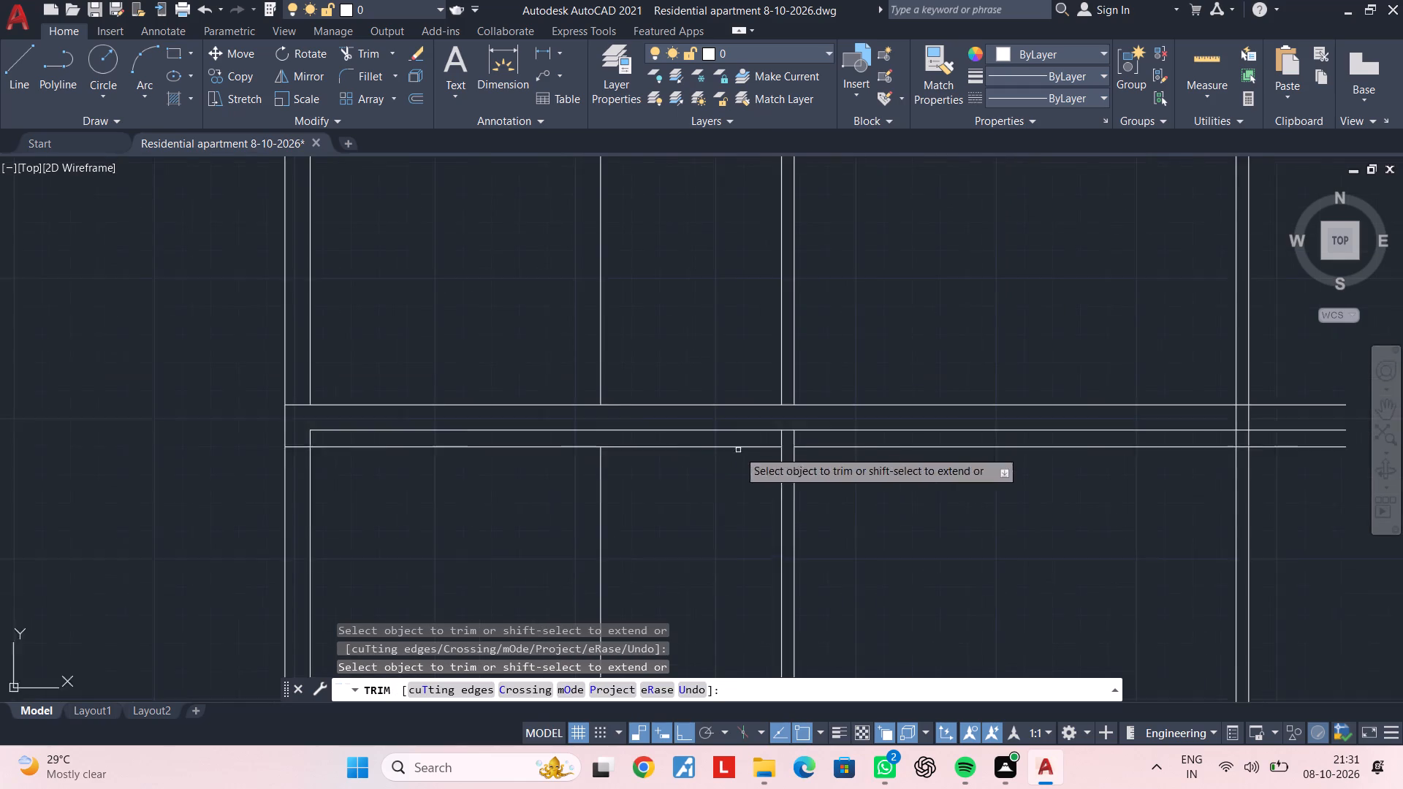
Examine the untrimmed upper slab lines at the stair-side wall against the slab and stair below.
scroll(738, 450, "down", 1)
middle_click_drag(839, 457, 620, 462)
scroll(626, 461, "up", 2)
middle_click_drag(685, 470, 586, 471)
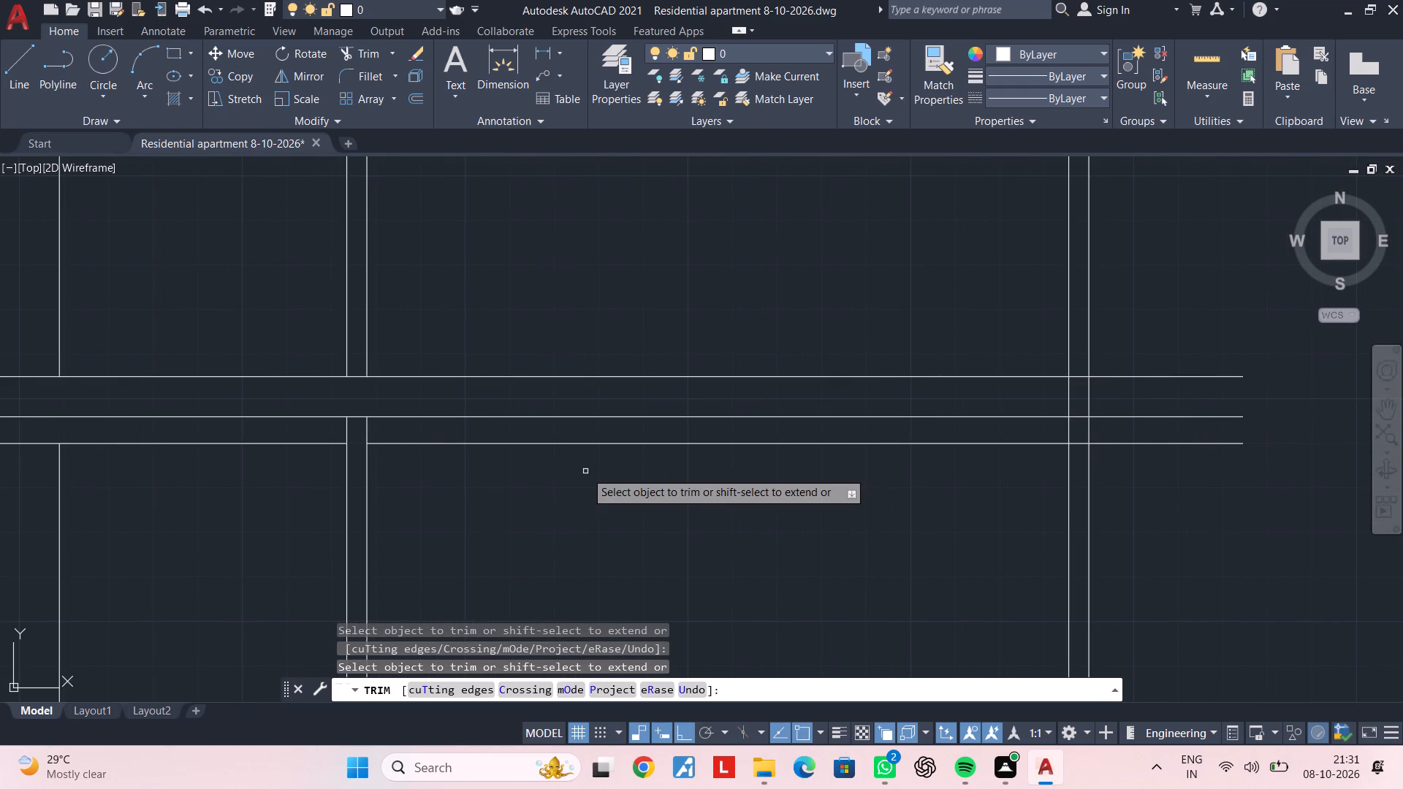
middle_click_drag(764, 489, 429, 482)
middle_click_drag(525, 482, 494, 482)
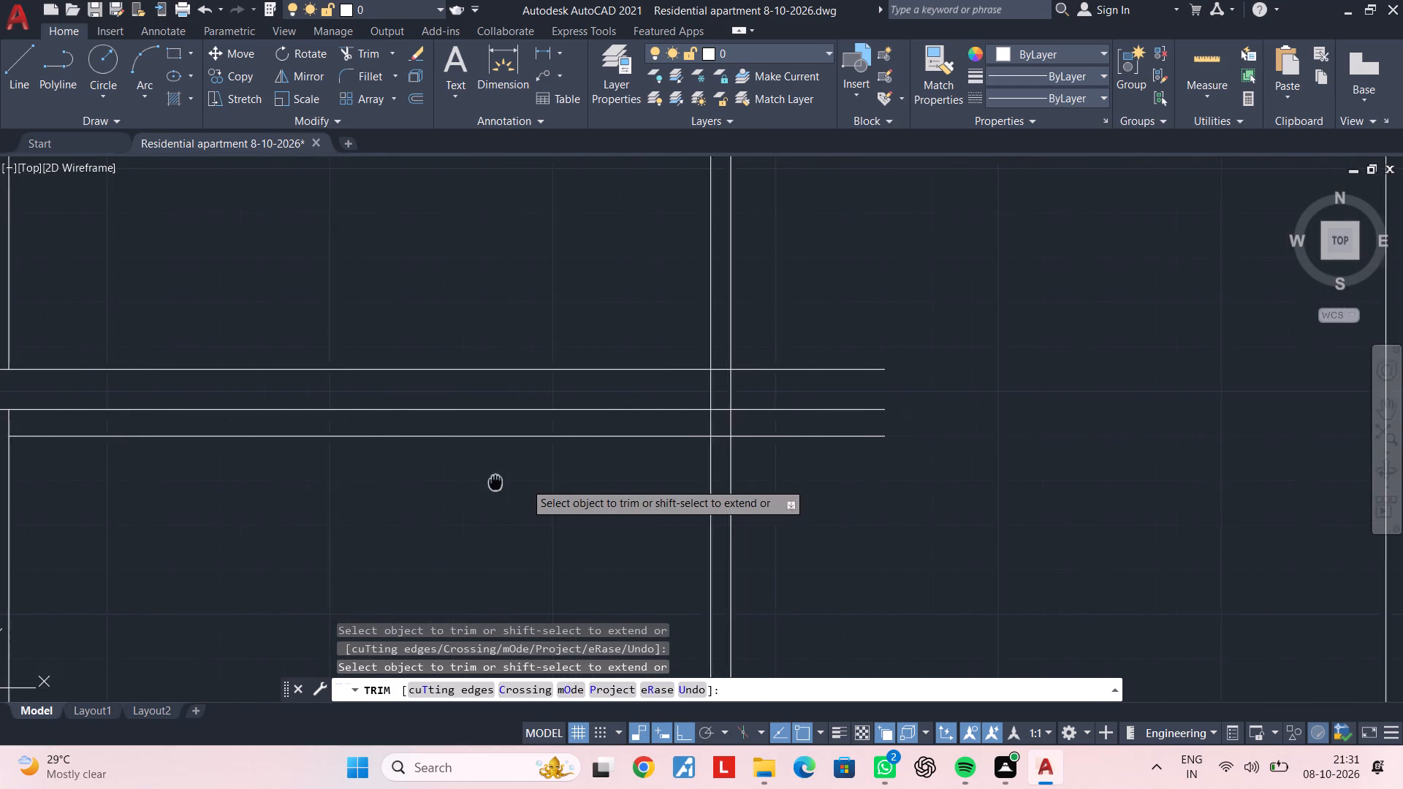
middle_click_drag(494, 482, 491, 482)
scroll(493, 482, "down", 2)
middle_click_drag(493, 482, 528, 362)
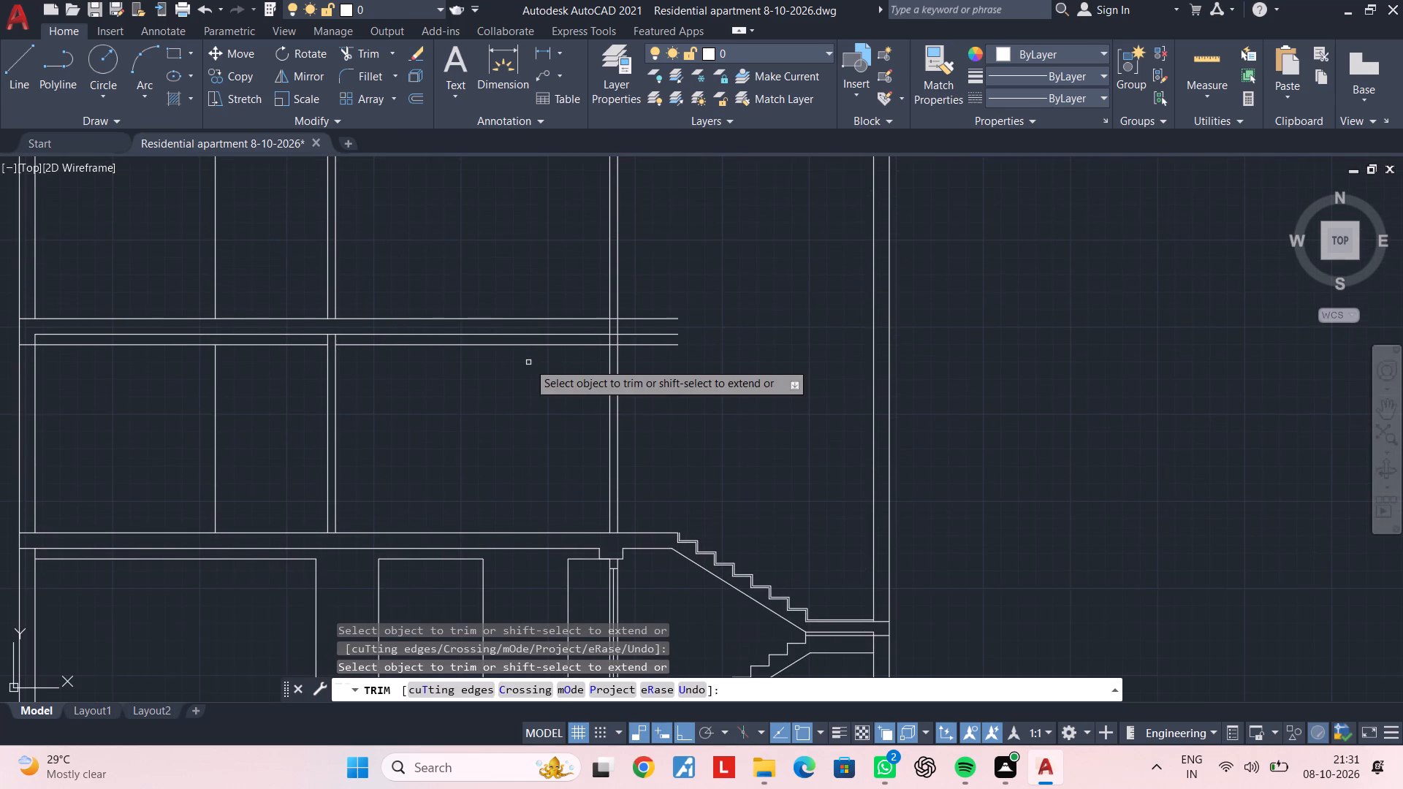
middle_click_drag(529, 362, 526, 409)
scroll(547, 397, "up", 2)
middle_click_drag(551, 406, 551, 404)
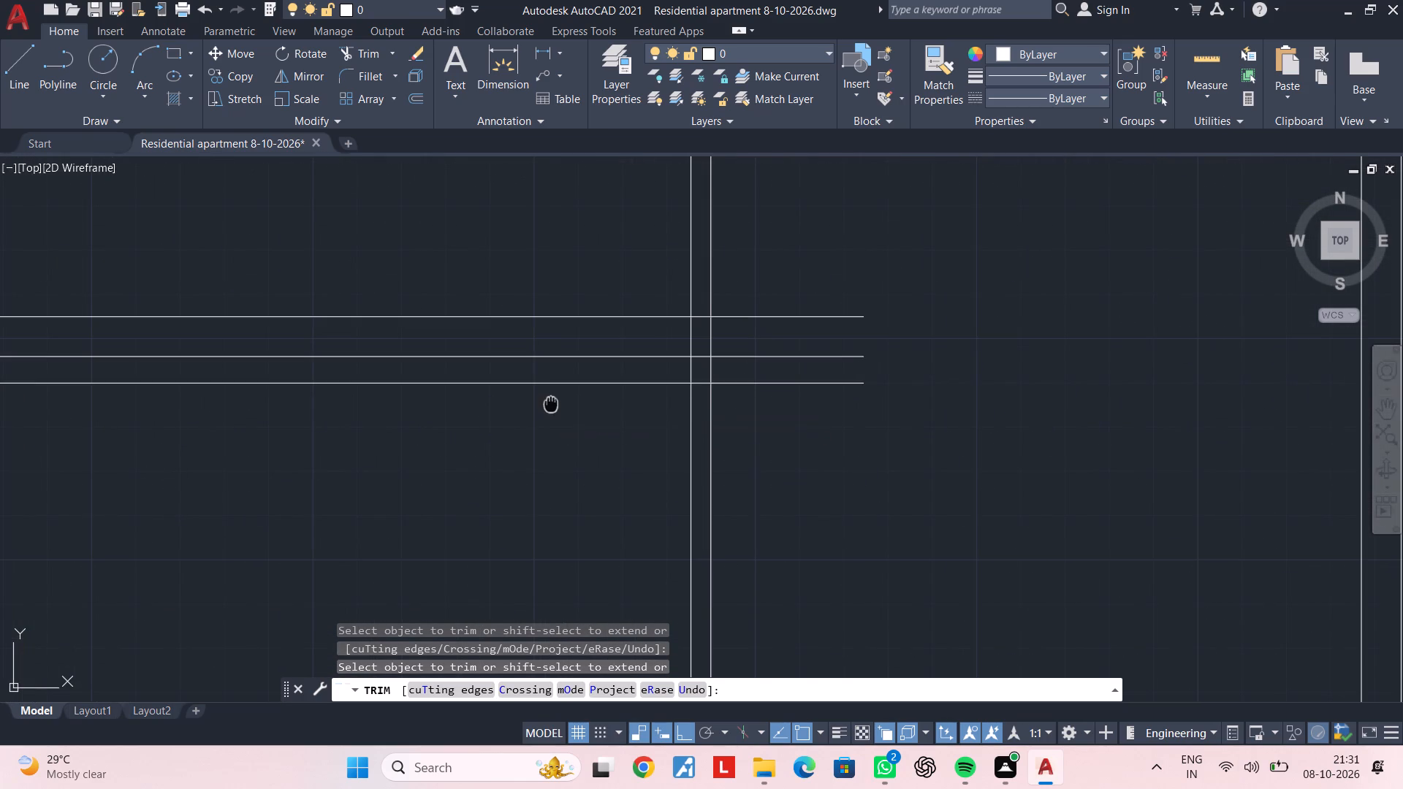
middle_click_drag(551, 404, 551, 377)
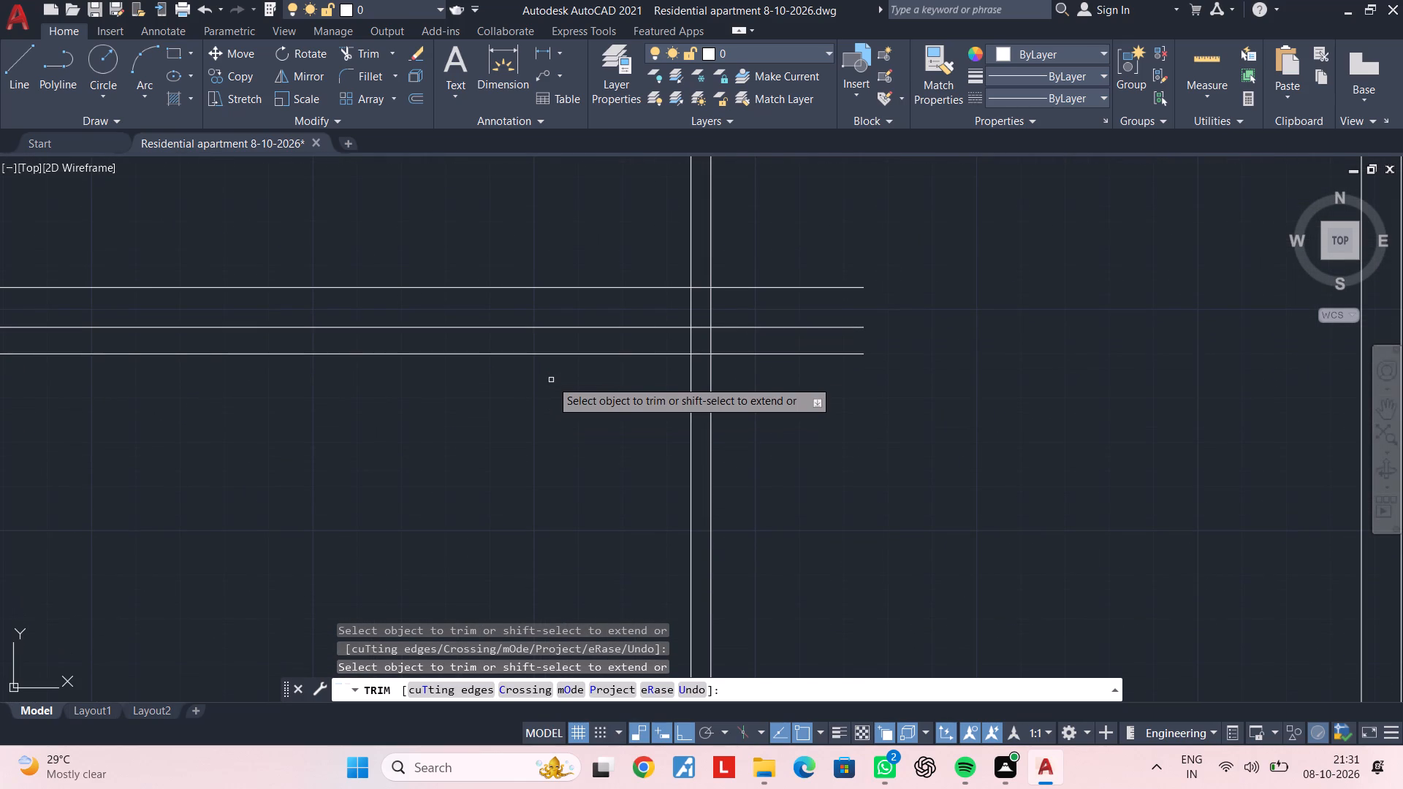
key("Escape")
key("Escape")
Measure the horizontal distance from the lower slab beam's side away from the stair to the near face of the wall below.
scroll(571, 422, "down", 2)
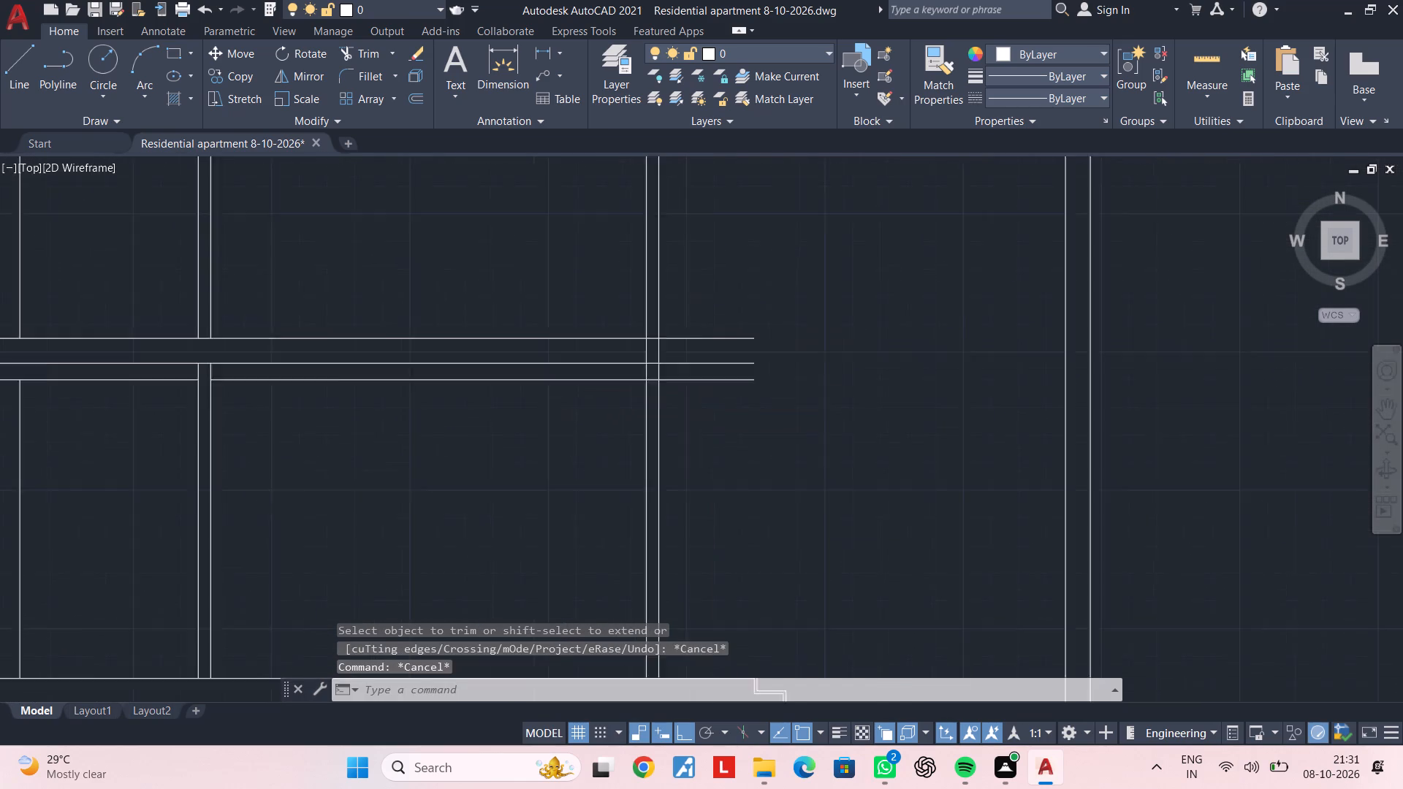
middle_click_drag(571, 422, 575, 342)
key("Escape")
key("Escape")
scroll(582, 454, "up", 2)
middle_click_drag(582, 456, 585, 310)
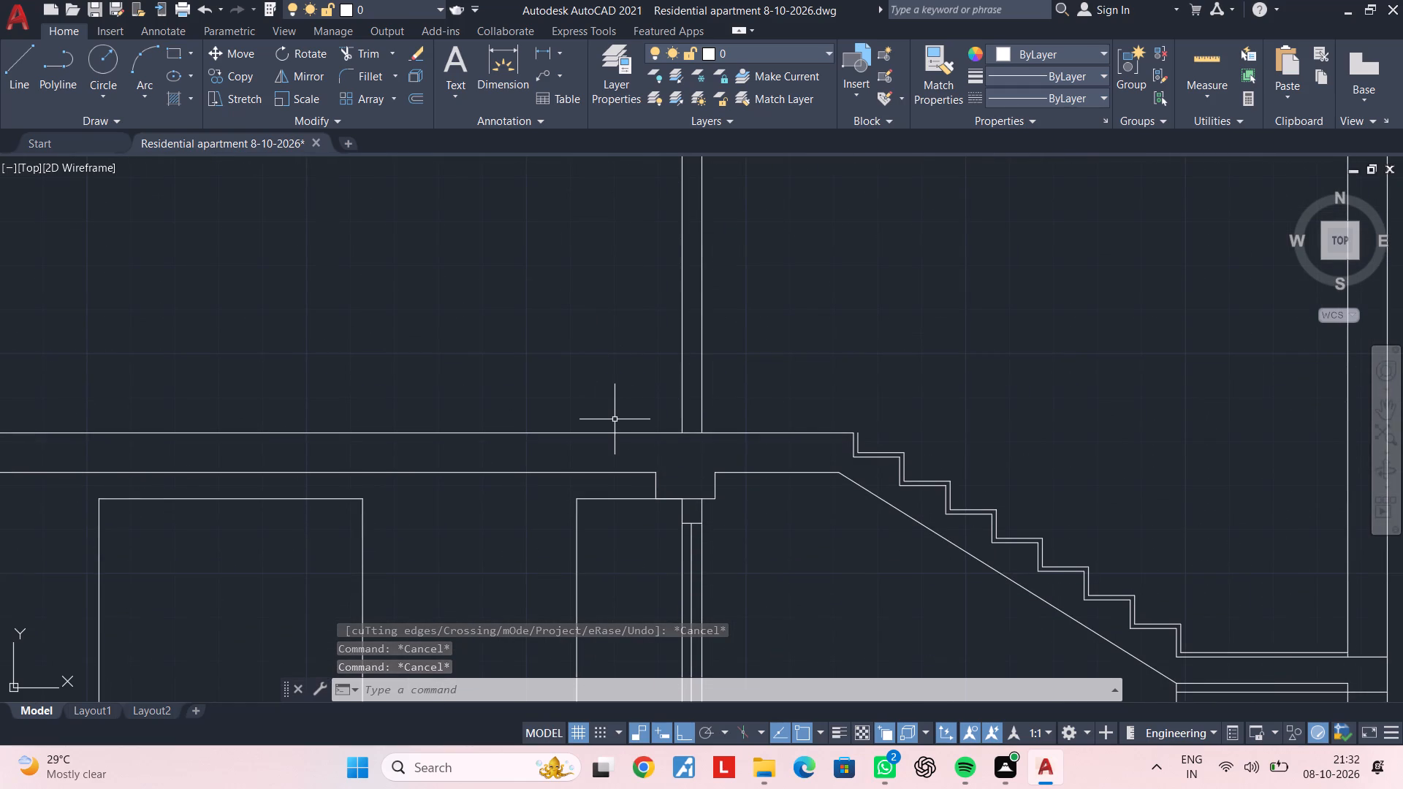
scroll(645, 497, "up", 2)
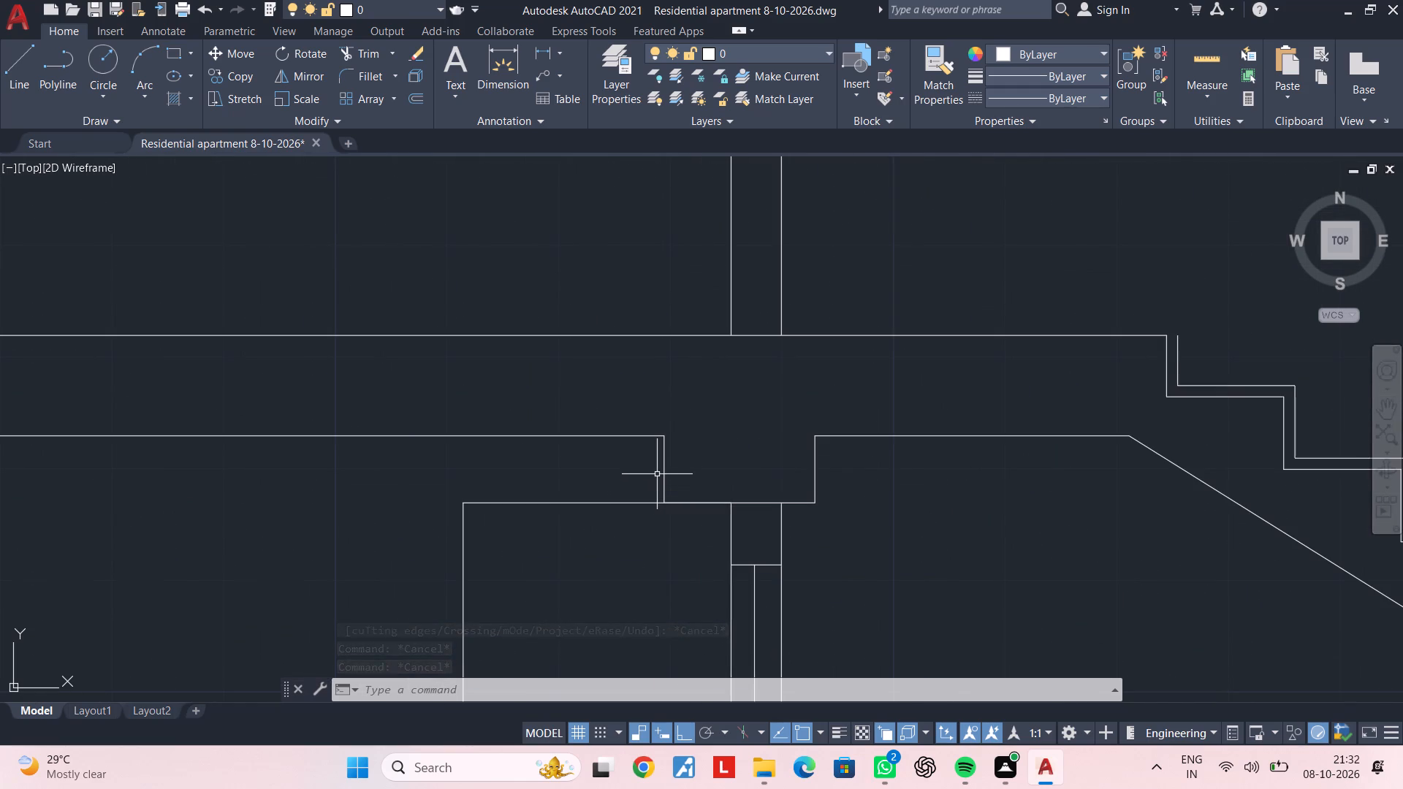
left_click(664, 468)
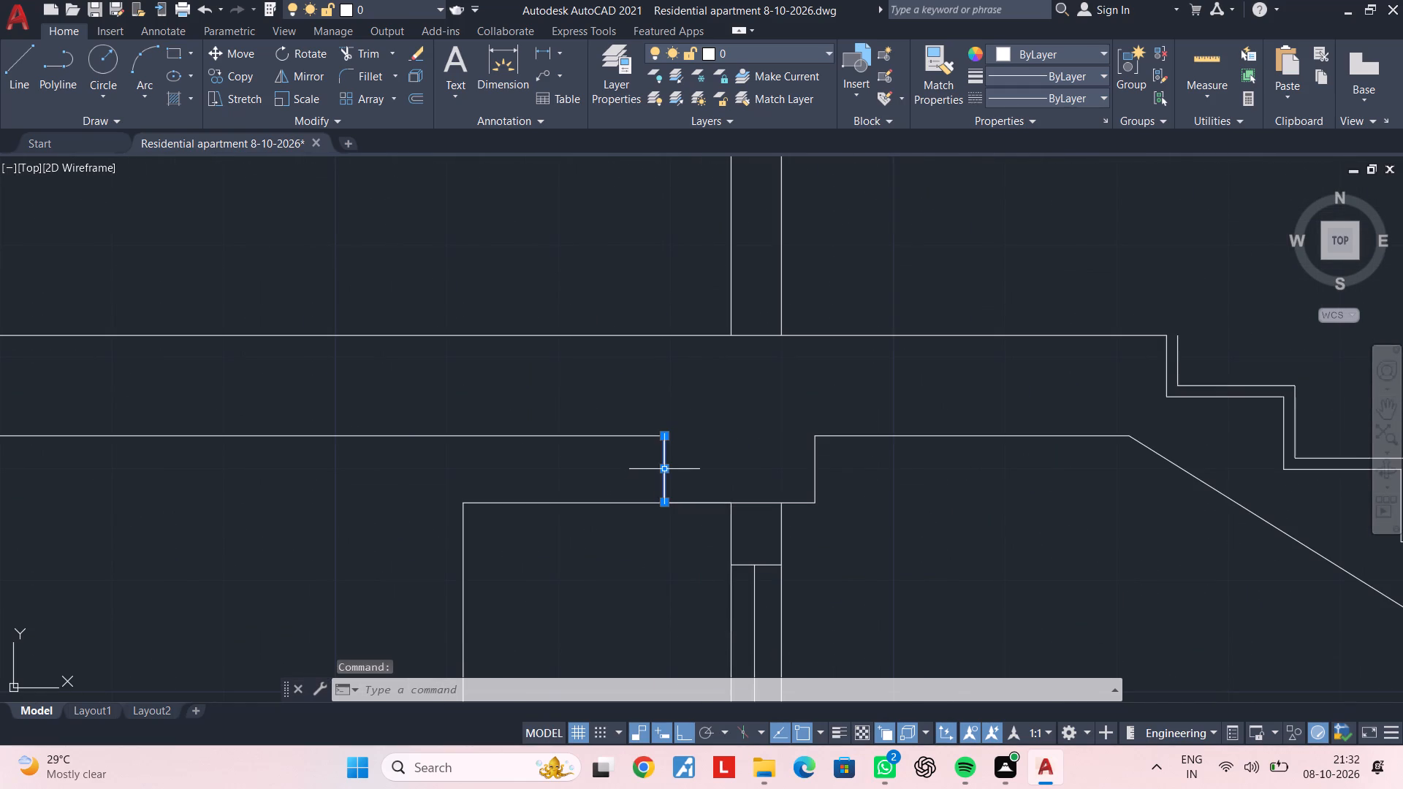
key("Escape")
key("Escape")
key("Escape")
left_click(545, 49)
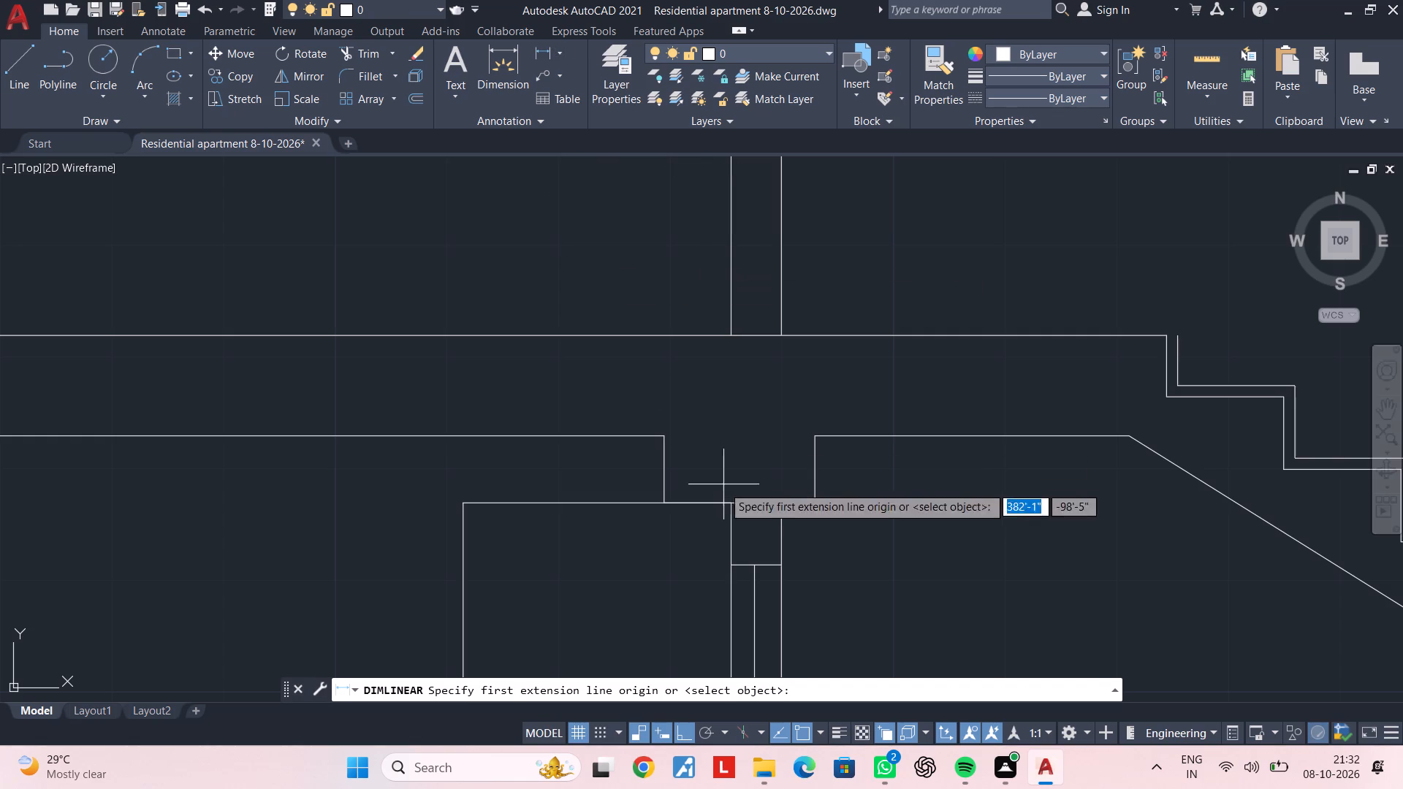
scroll(701, 505, "up", 3)
left_click(594, 455)
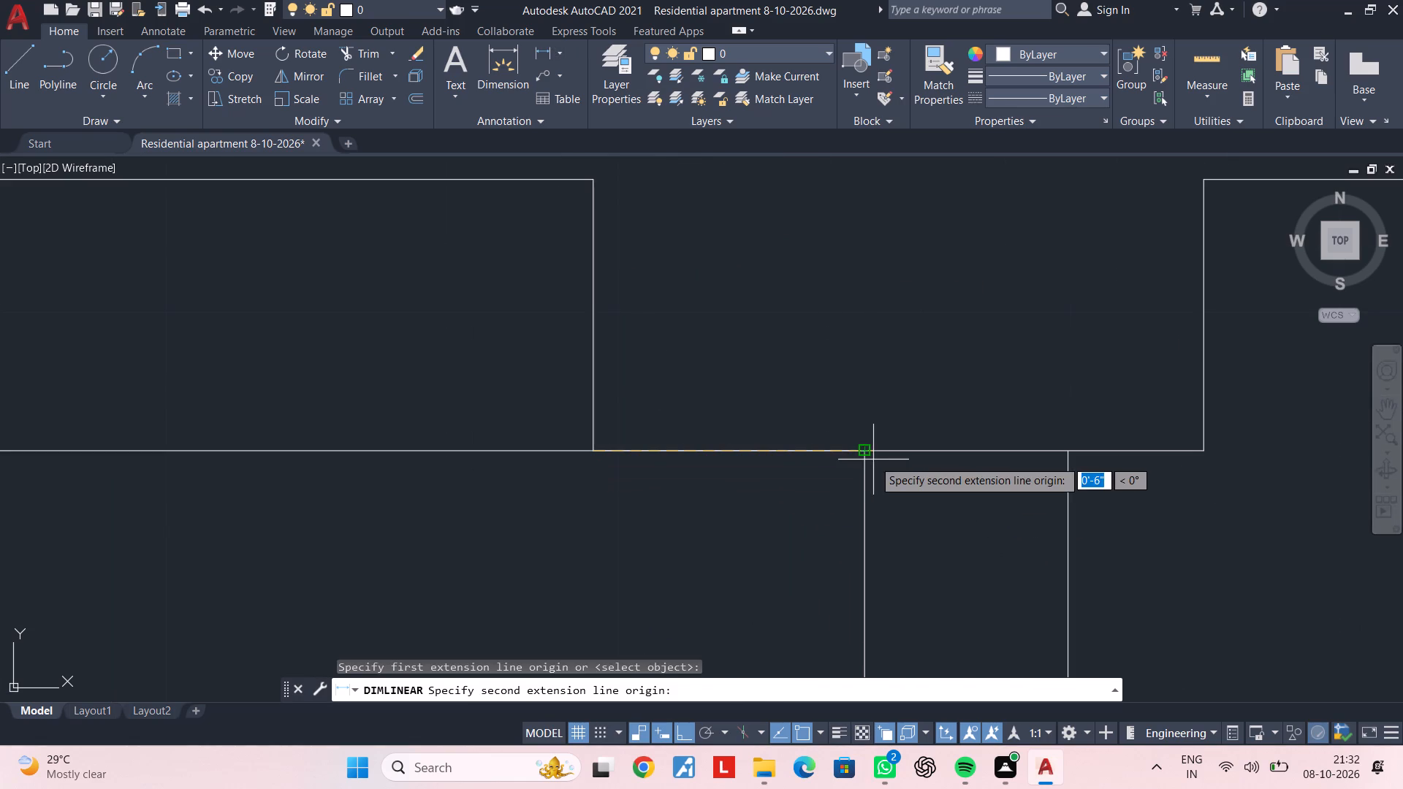
left_click(865, 453)
scroll(707, 451, "down", 3)
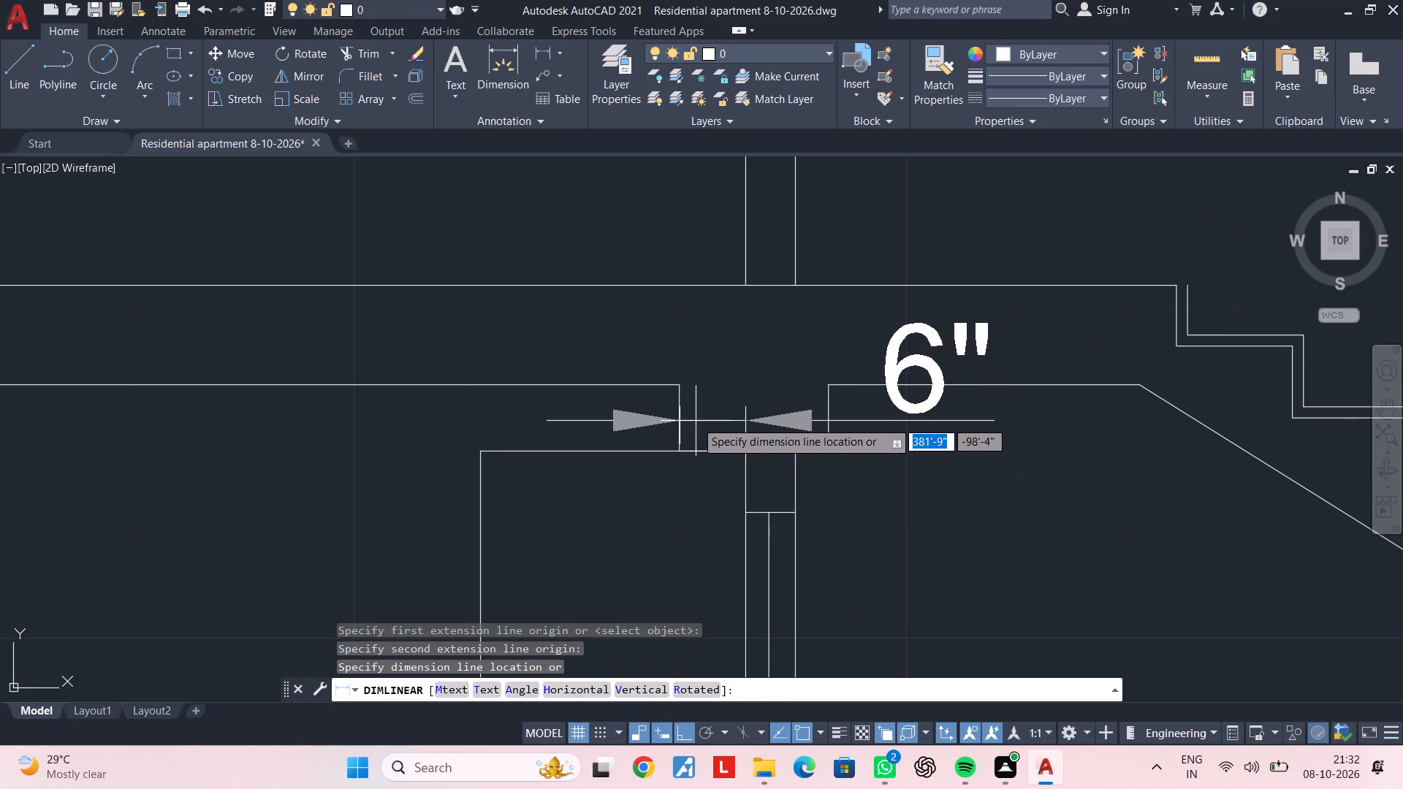
key("Escape")
key("Escape")
Move the lower slab beam's vertical side line 3" outward, away from the stair.
scroll(696, 421, "up", 1)
middle_click_drag(674, 424, 726, 483)
scroll(726, 483, "up", 1)
key("Escape")
left_click(726, 462)
left_click(651, 469)
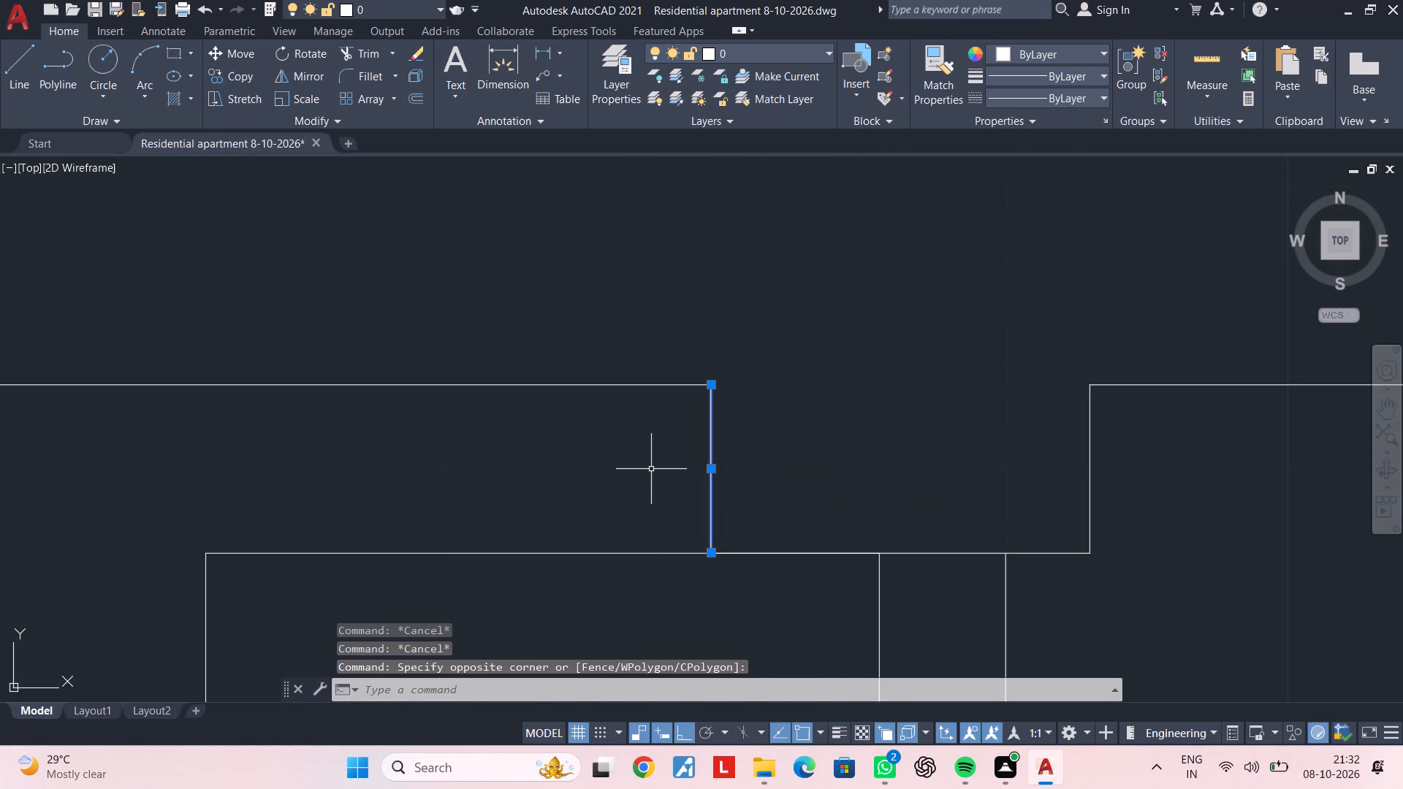
key("m")
key("space")
left_click(651, 470)
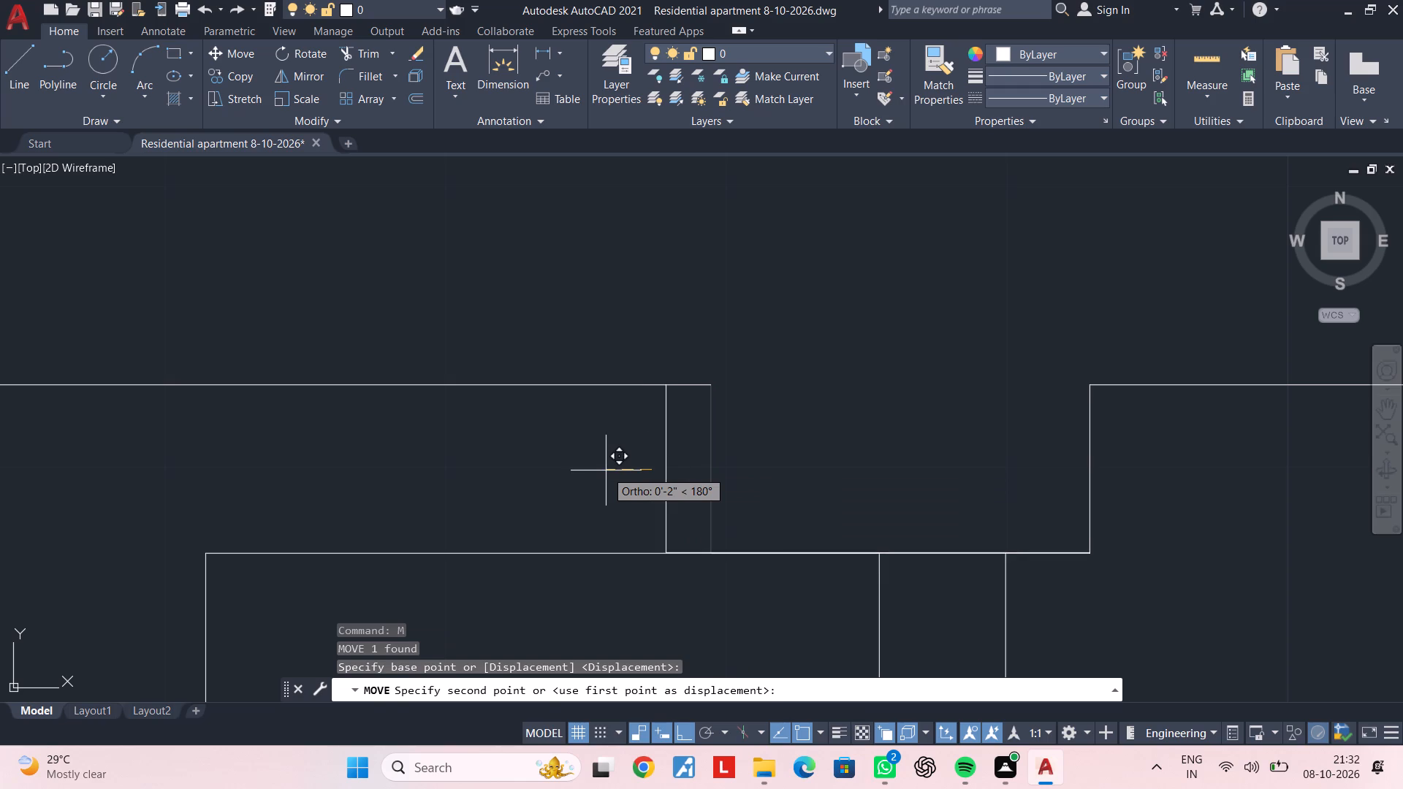
type("3\"")
key("Return")
key("Escape")
key("Escape")
key("Escape")
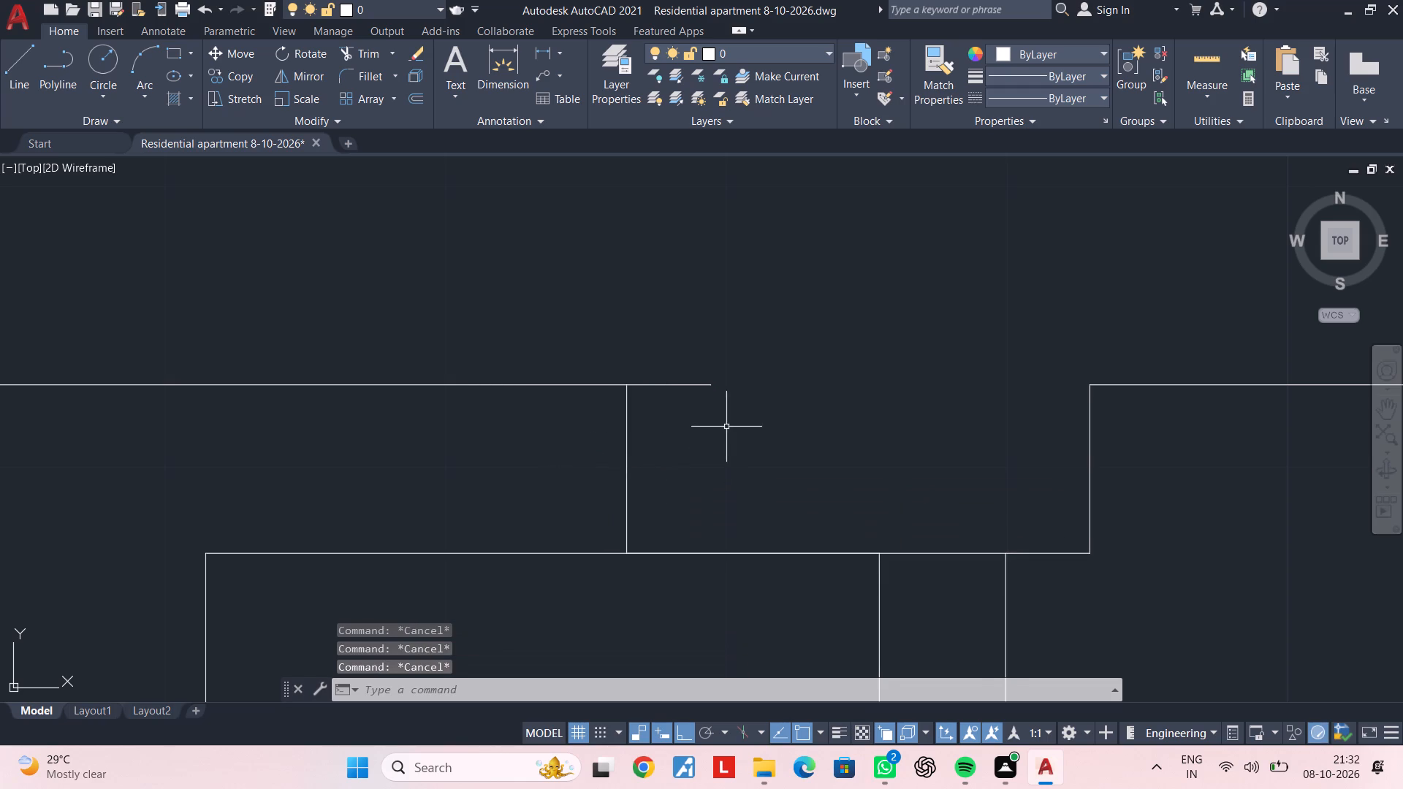
Trim the leftover slab soffit line that extends past the moved beam side.
middle_click_drag(711, 434, 693, 460)
key("Escape")
type("TR")
key("space")
left_click(684, 463)
left_click(658, 381)
key("Escape")
scroll(666, 405, "down", 2)
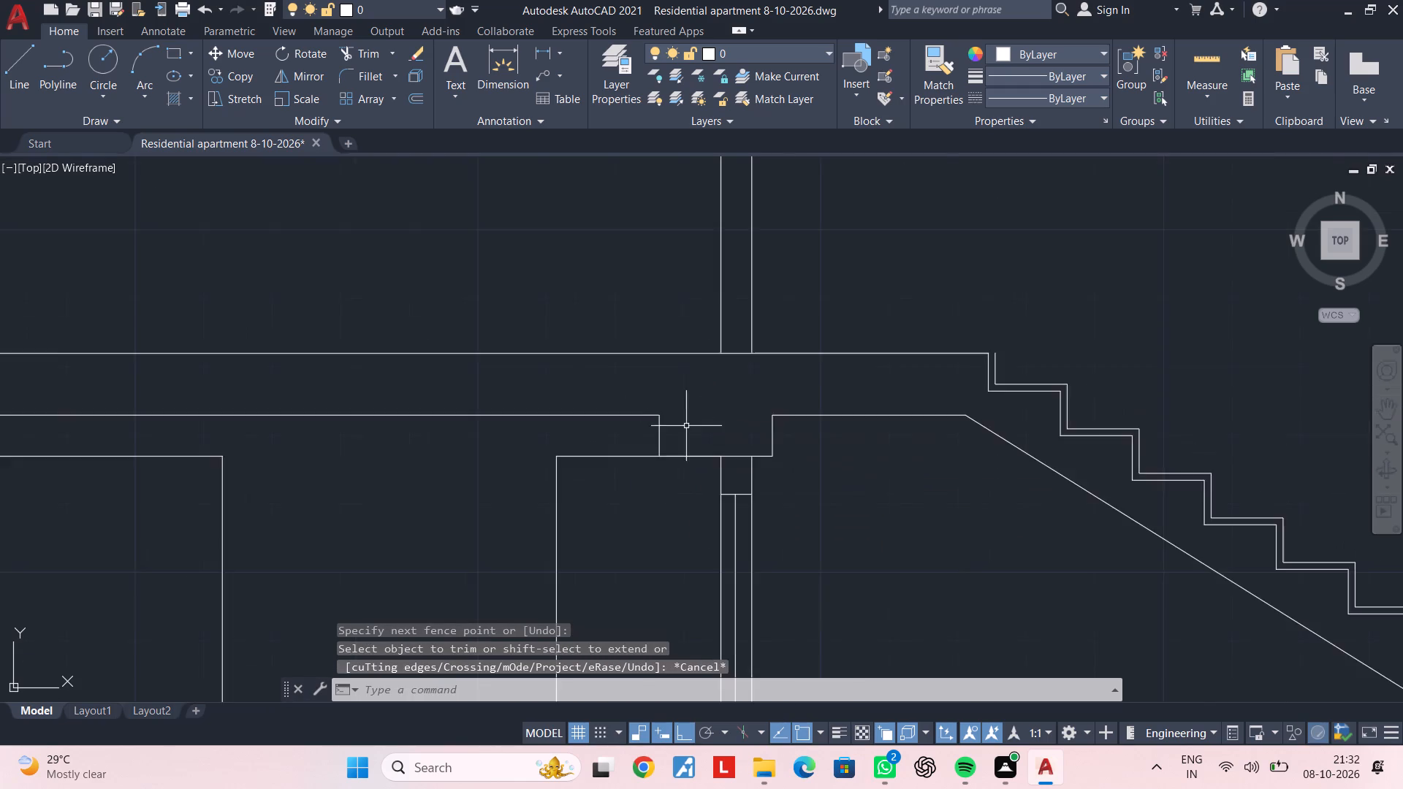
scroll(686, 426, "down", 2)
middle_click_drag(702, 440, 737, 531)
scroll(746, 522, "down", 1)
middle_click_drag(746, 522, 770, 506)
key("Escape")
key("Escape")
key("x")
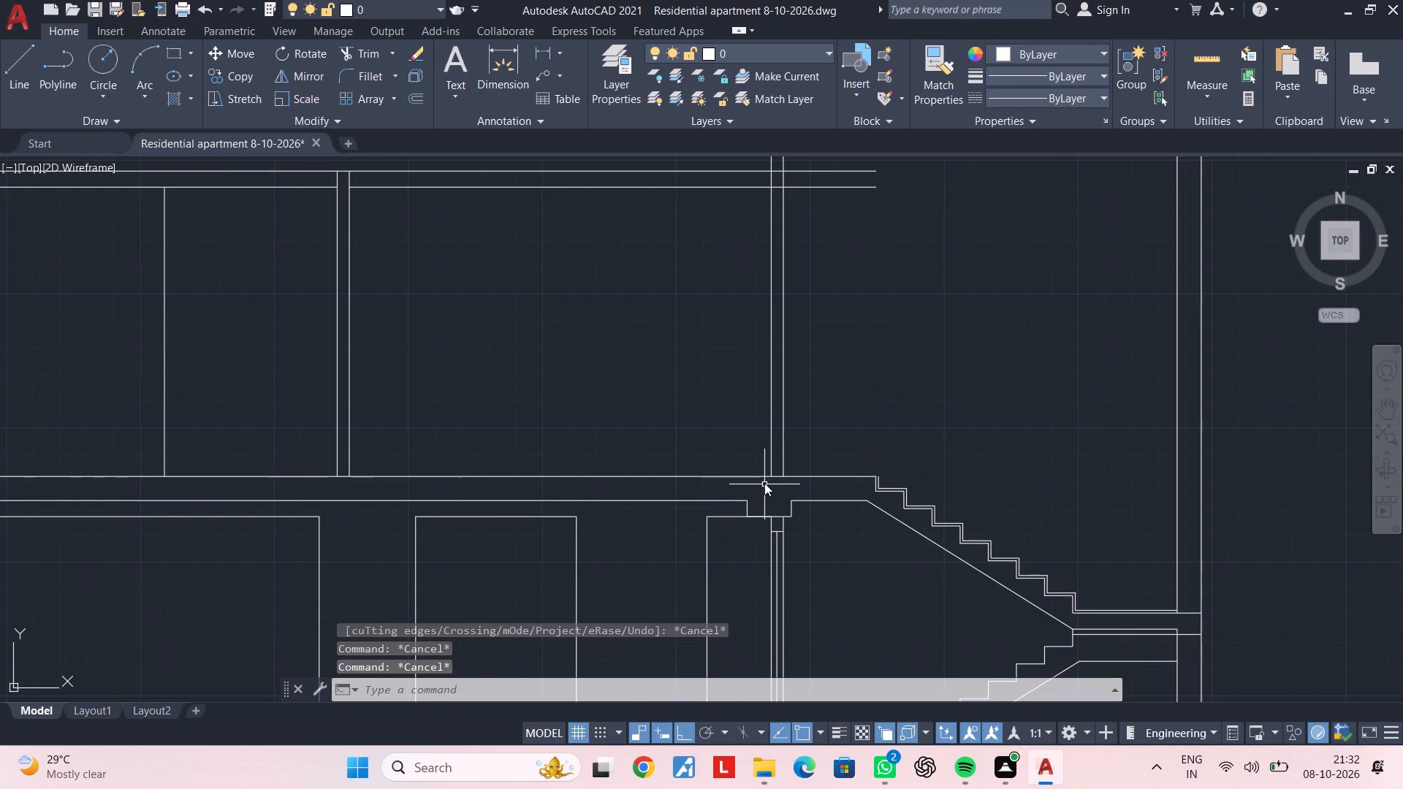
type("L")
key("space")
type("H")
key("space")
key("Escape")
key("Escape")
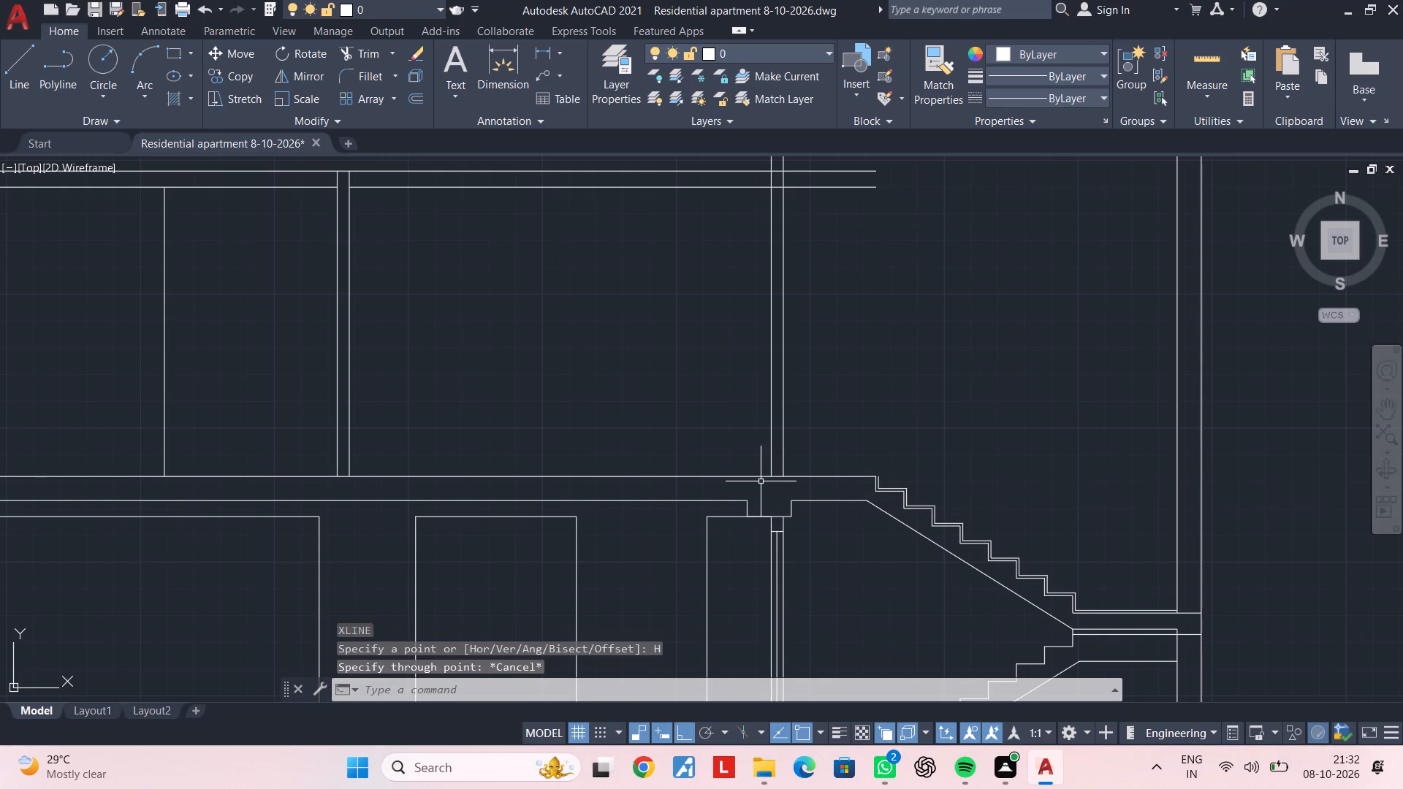
Place vertical construction lines through both sides of the lower slab beam, extending up across the upper slab lines.
type("XL")
key("space")
type("V")
key("space")
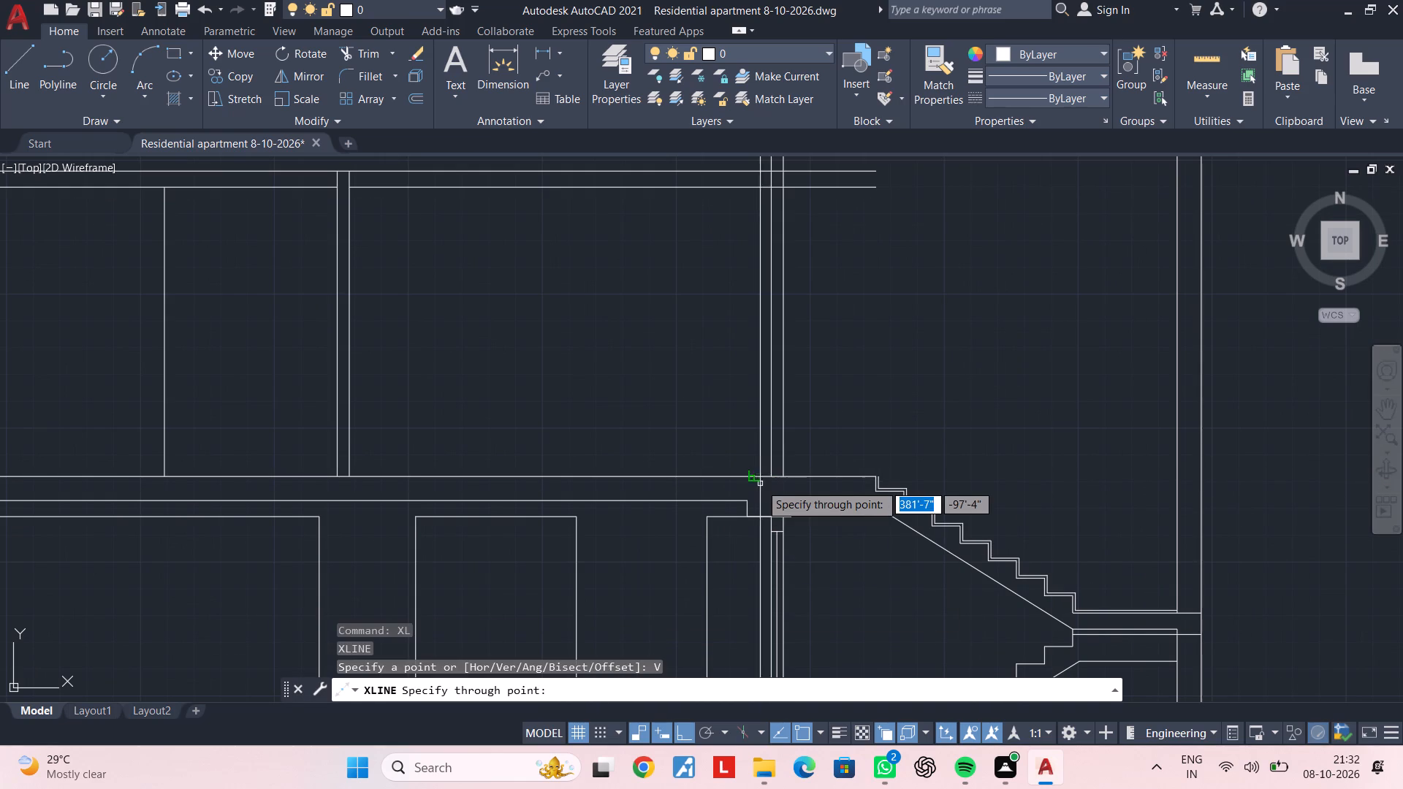
scroll(754, 506, "up", 2)
left_click(731, 494)
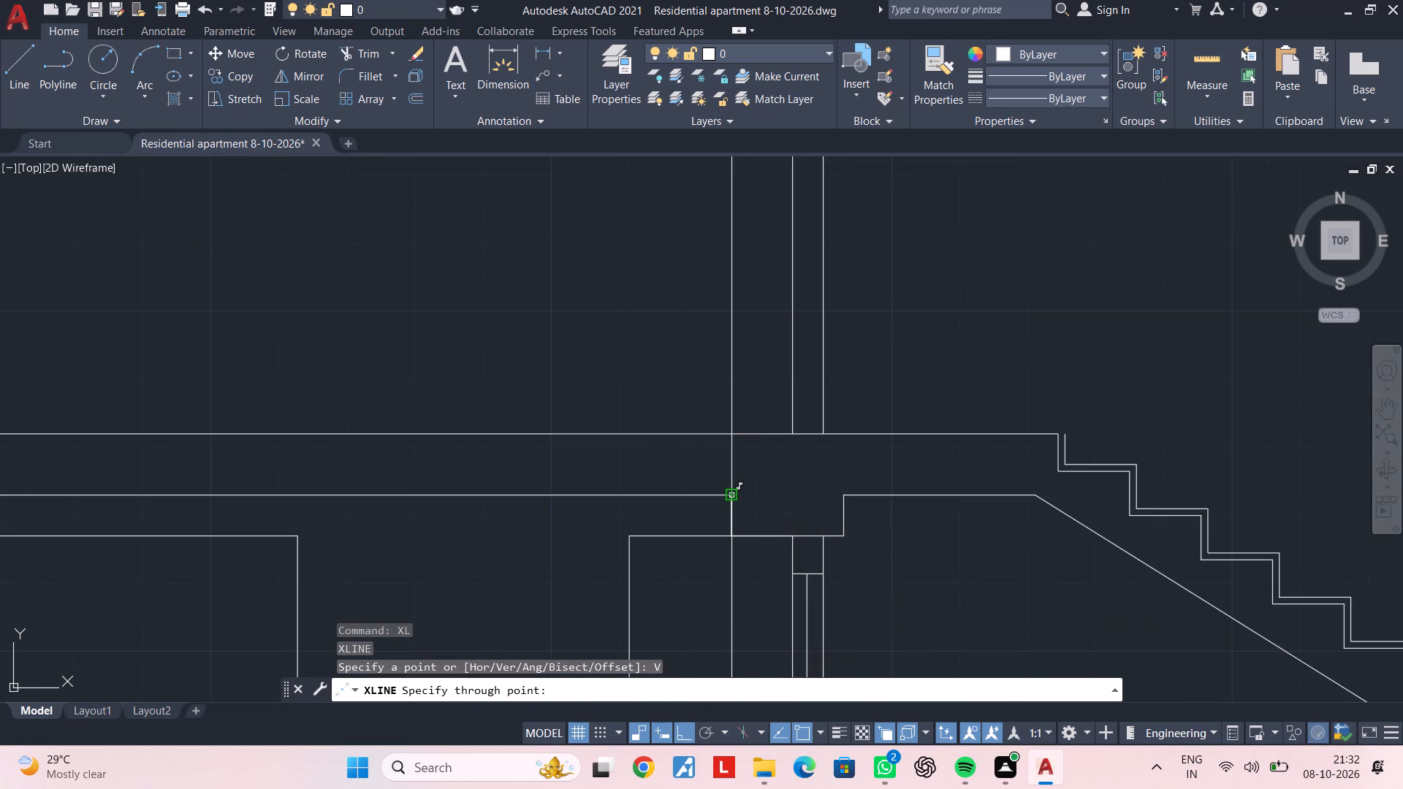
left_click(848, 493)
key("Escape")
key("Escape")
key("Escape")
key("Escape")
key("Escape")
key("Escape")
scroll(845, 494, "down", 3)
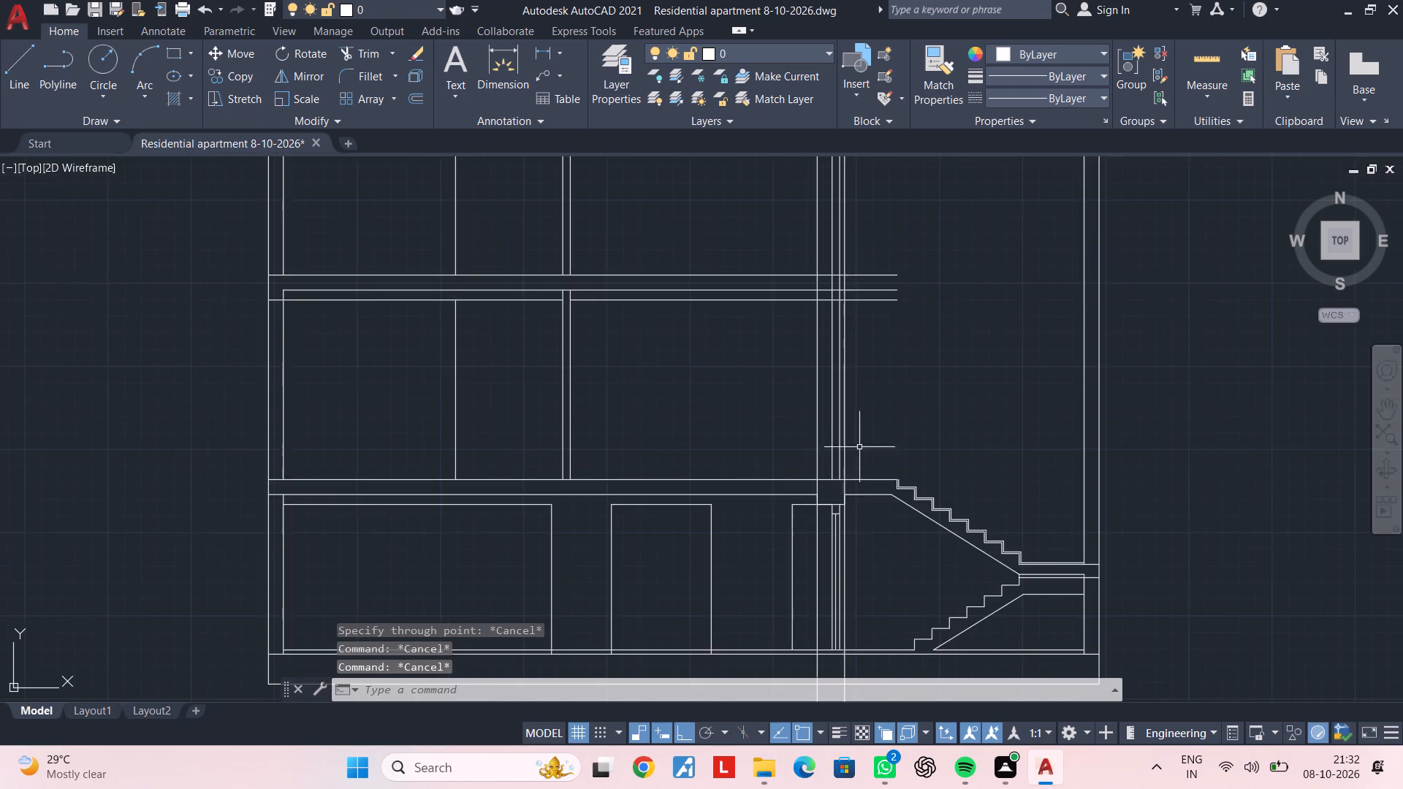
middle_click_drag(860, 414, 845, 535)
scroll(843, 434, "up", 2)
middle_click_drag(834, 432, 878, 455)
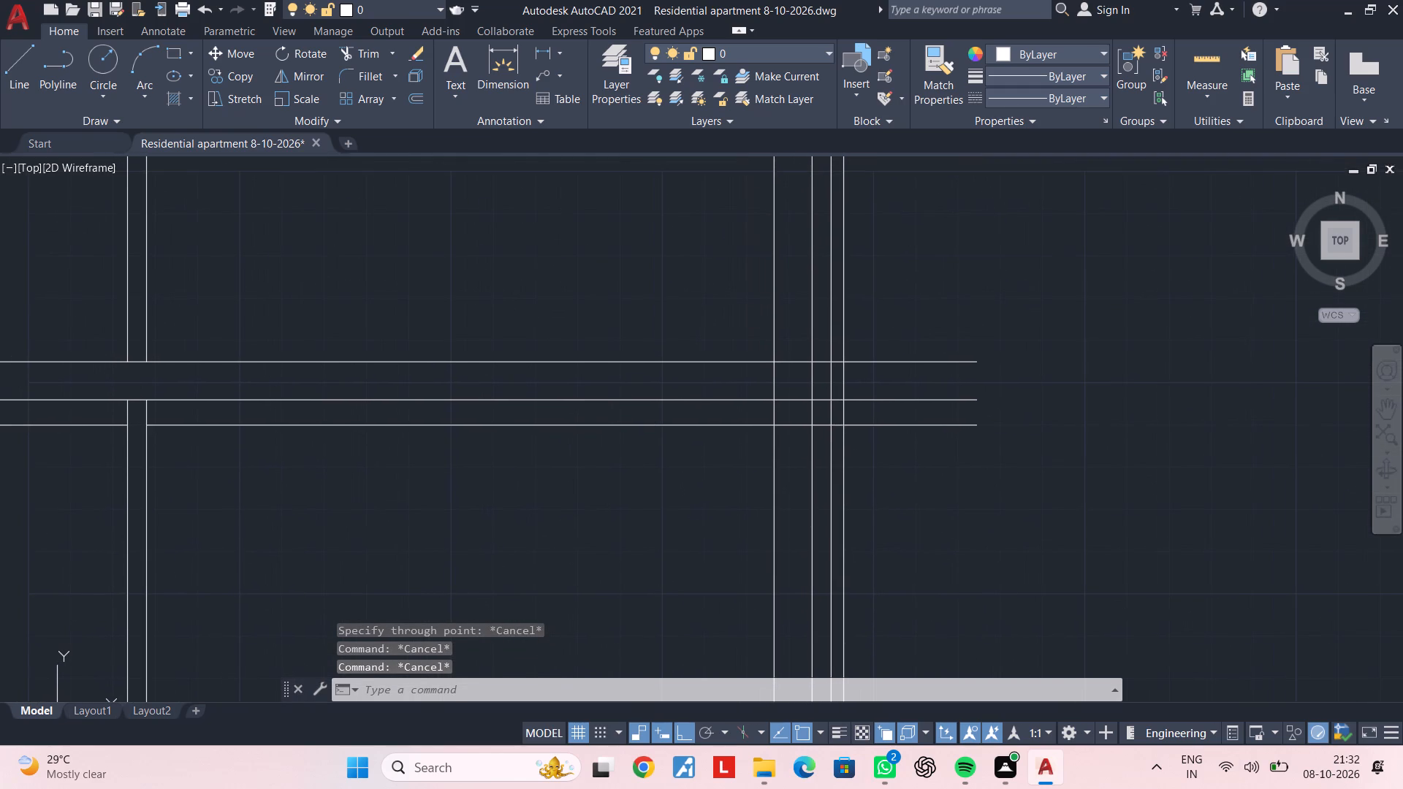
Trim both beam-side construction lines so they run only from the upper slab's top line down to the lowest beam line.
key("Escape")
key("Escape")
key("Escape")
key("Escape")
key("Escape")
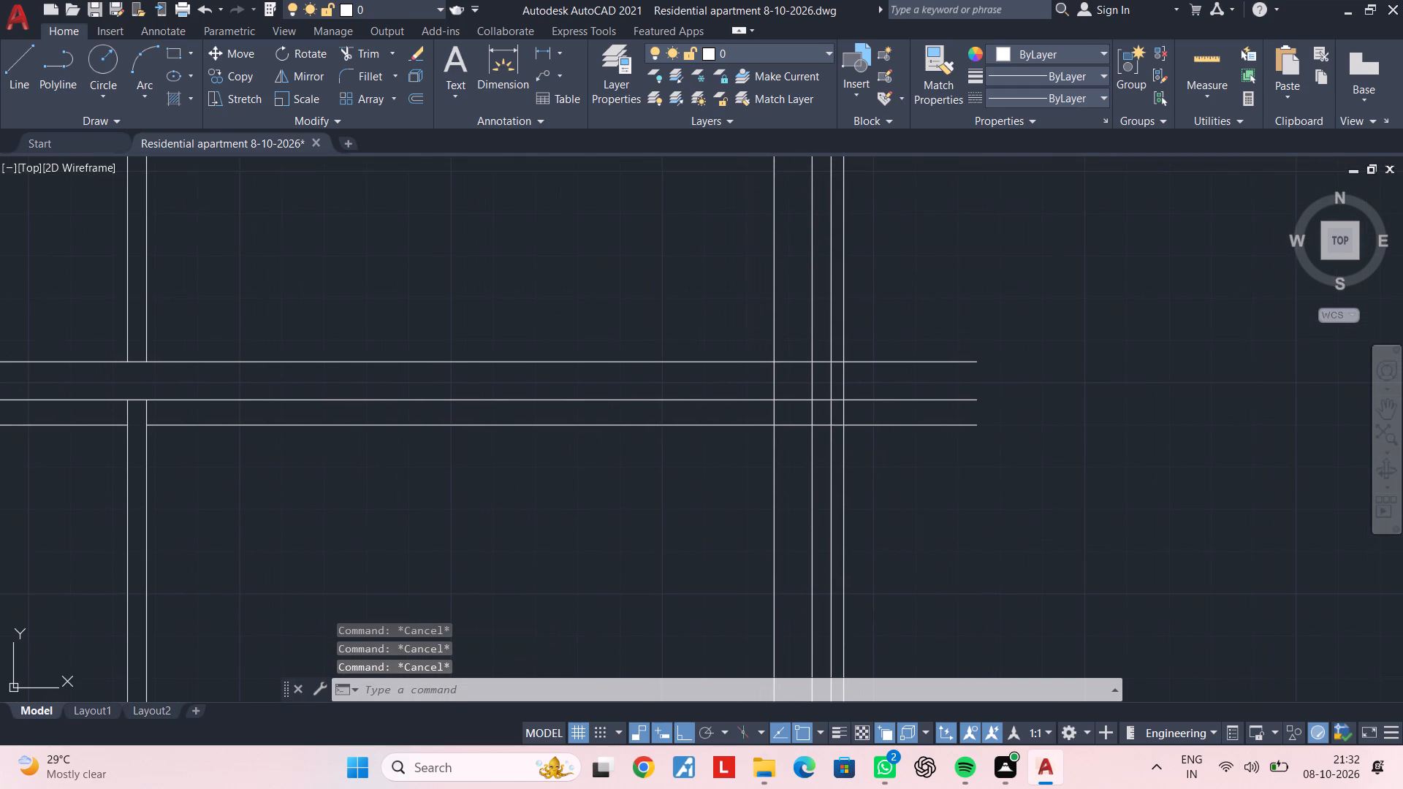
key("Escape")
key("Escape")
type("TR")
key("space")
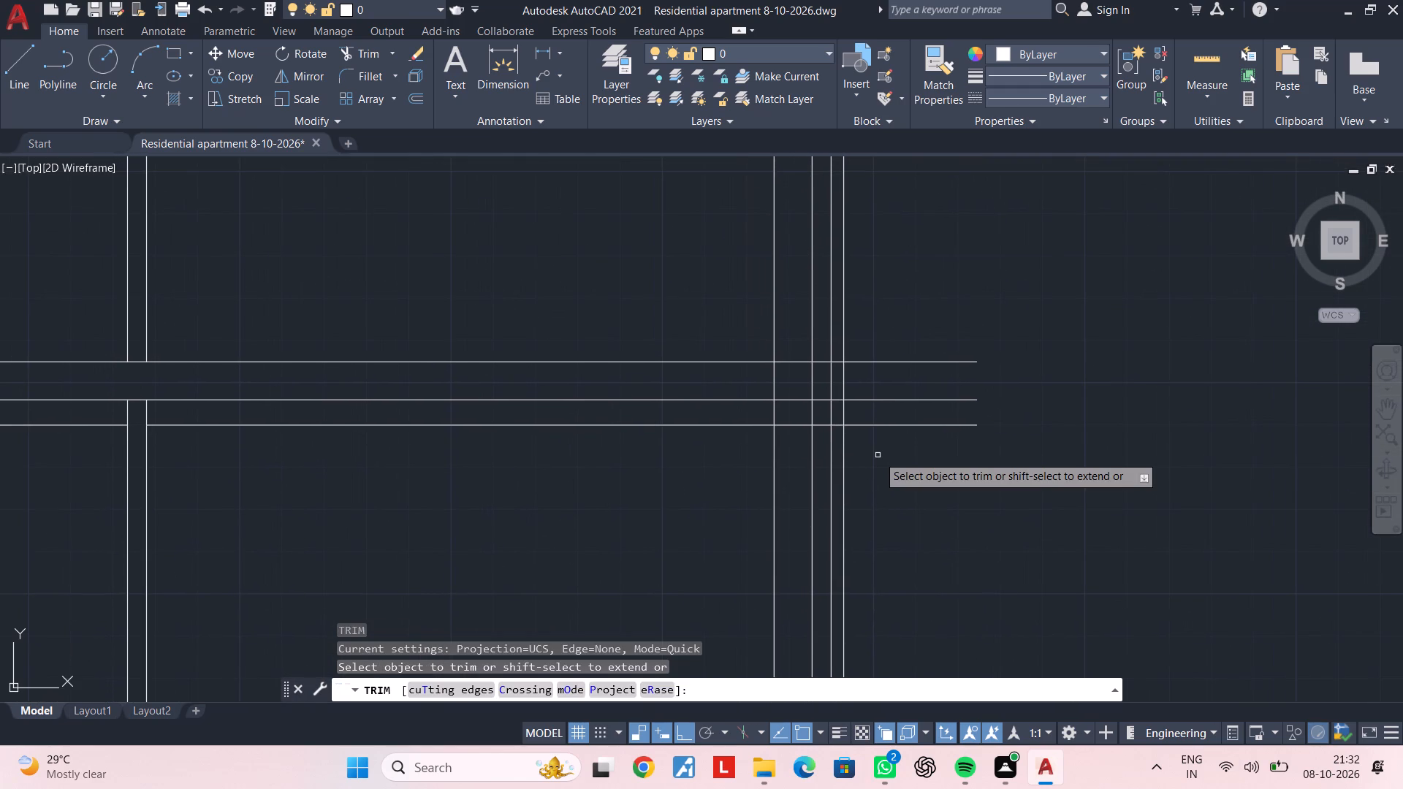
middle_click_drag(878, 456, 867, 556)
scroll(748, 508, "up", 1)
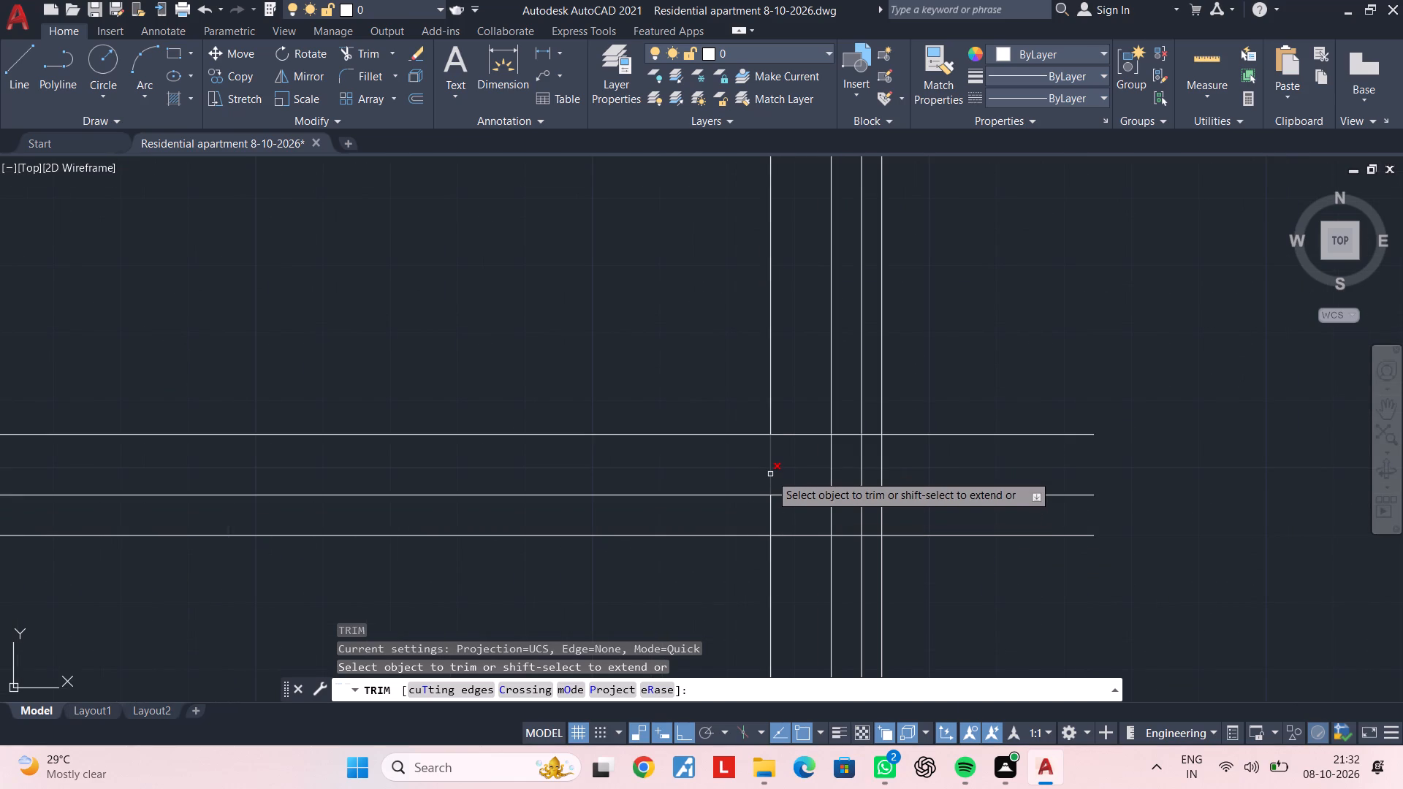
left_click(772, 592)
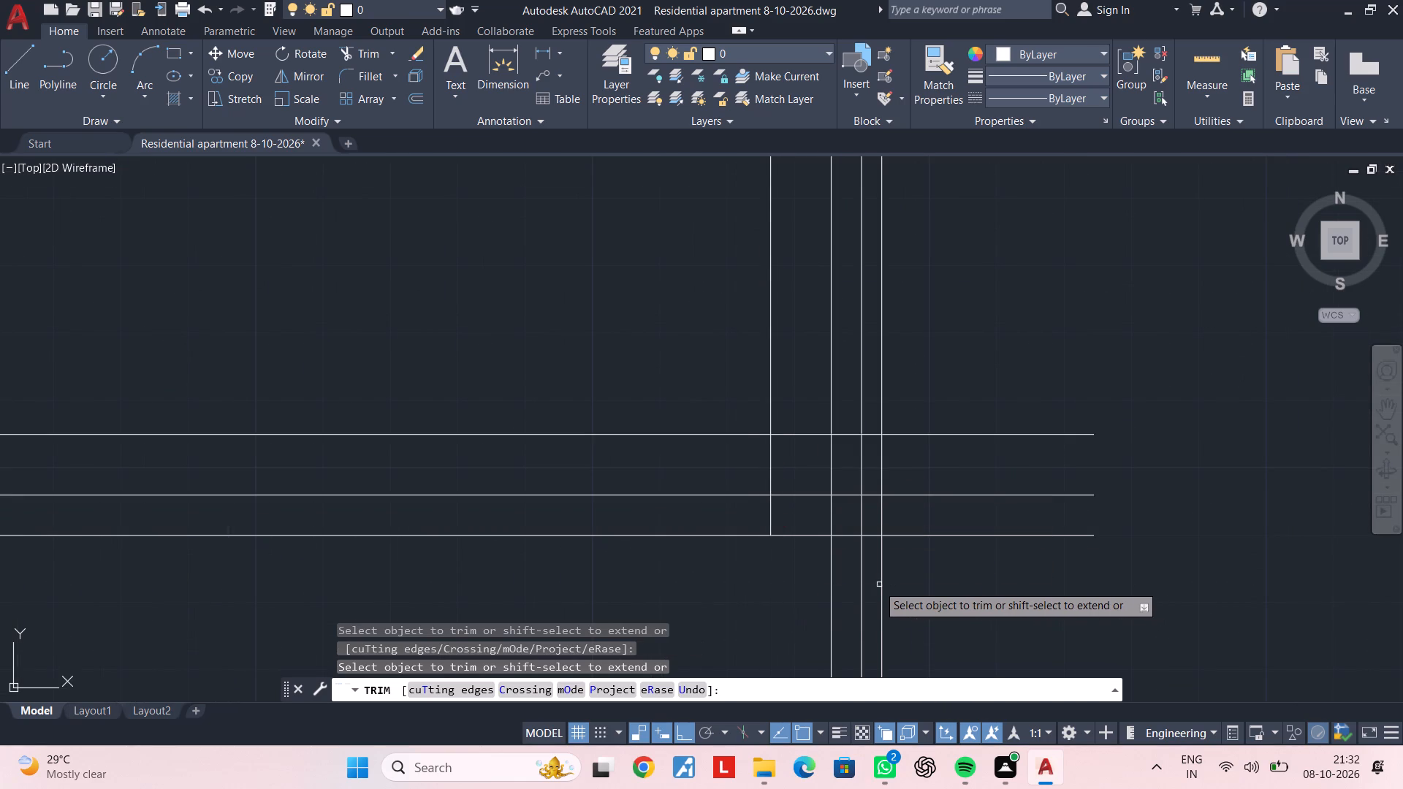
left_click(881, 584)
middle_click_drag(901, 552, 903, 589)
left_click(772, 446)
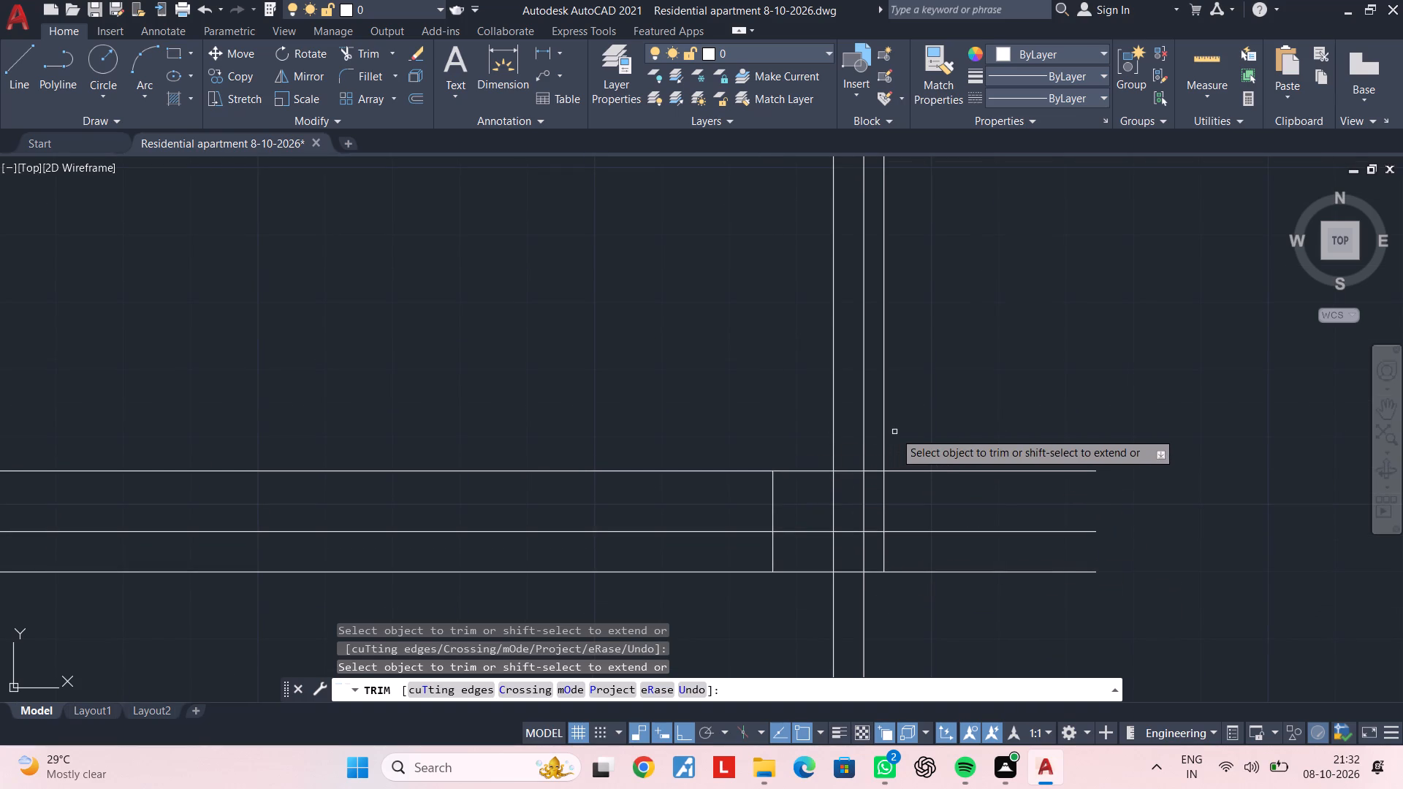
left_click(883, 434)
key("Escape")
Trim the wall lines between the upper slab's underside and the beam soffit, and cut the soffit line back to the stair-side beam face.
scroll(883, 438, "down", 4)
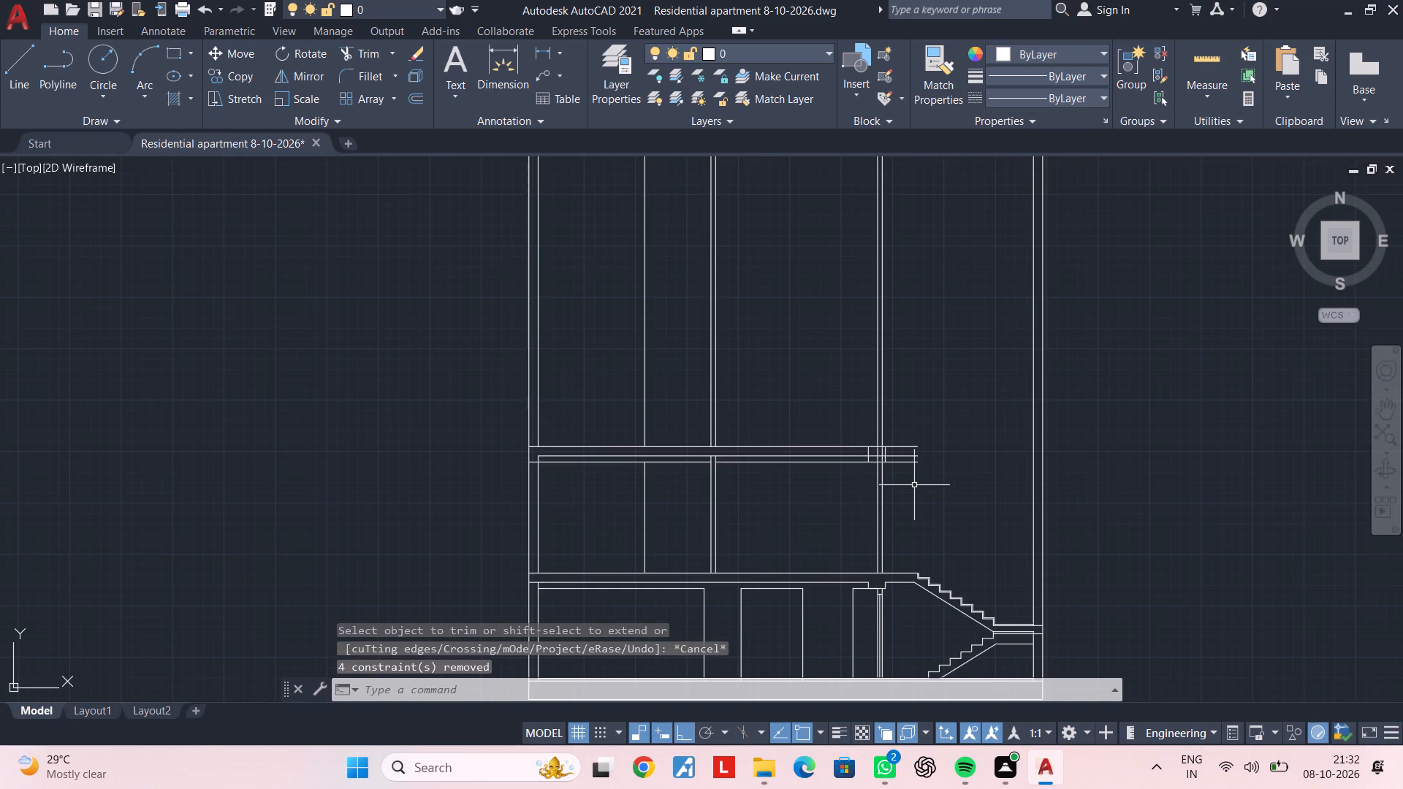
middle_click_drag(913, 489, 911, 460)
scroll(878, 437, "up", 5)
middle_click_drag(894, 460, 897, 491)
scroll(880, 495, "up", 1)
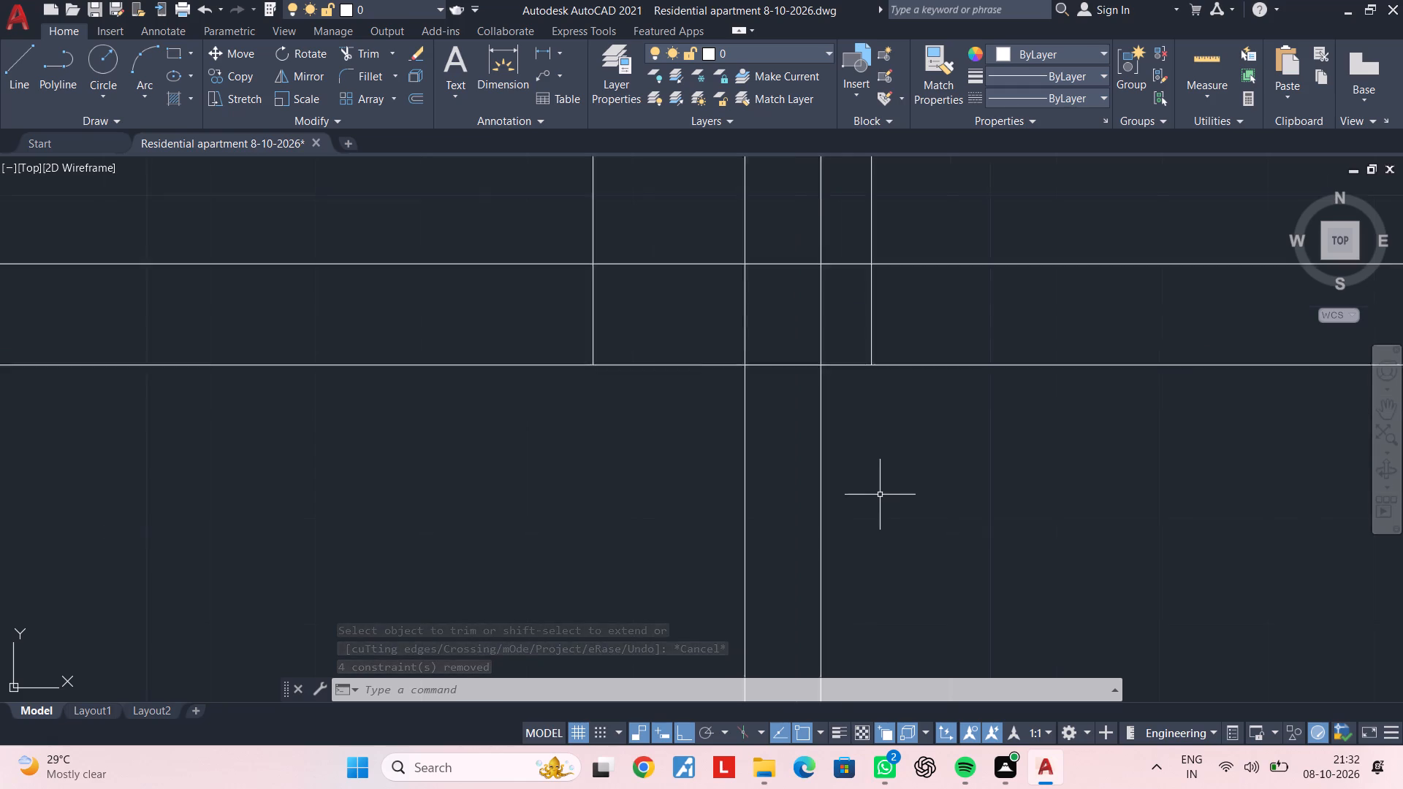
scroll(880, 495, "up", 1)
middle_click_drag(879, 481, 901, 671)
scroll(864, 595, "down", 1)
middle_click_drag(864, 595, 891, 629)
key("Escape")
key("Escape")
key("t")
key("r")
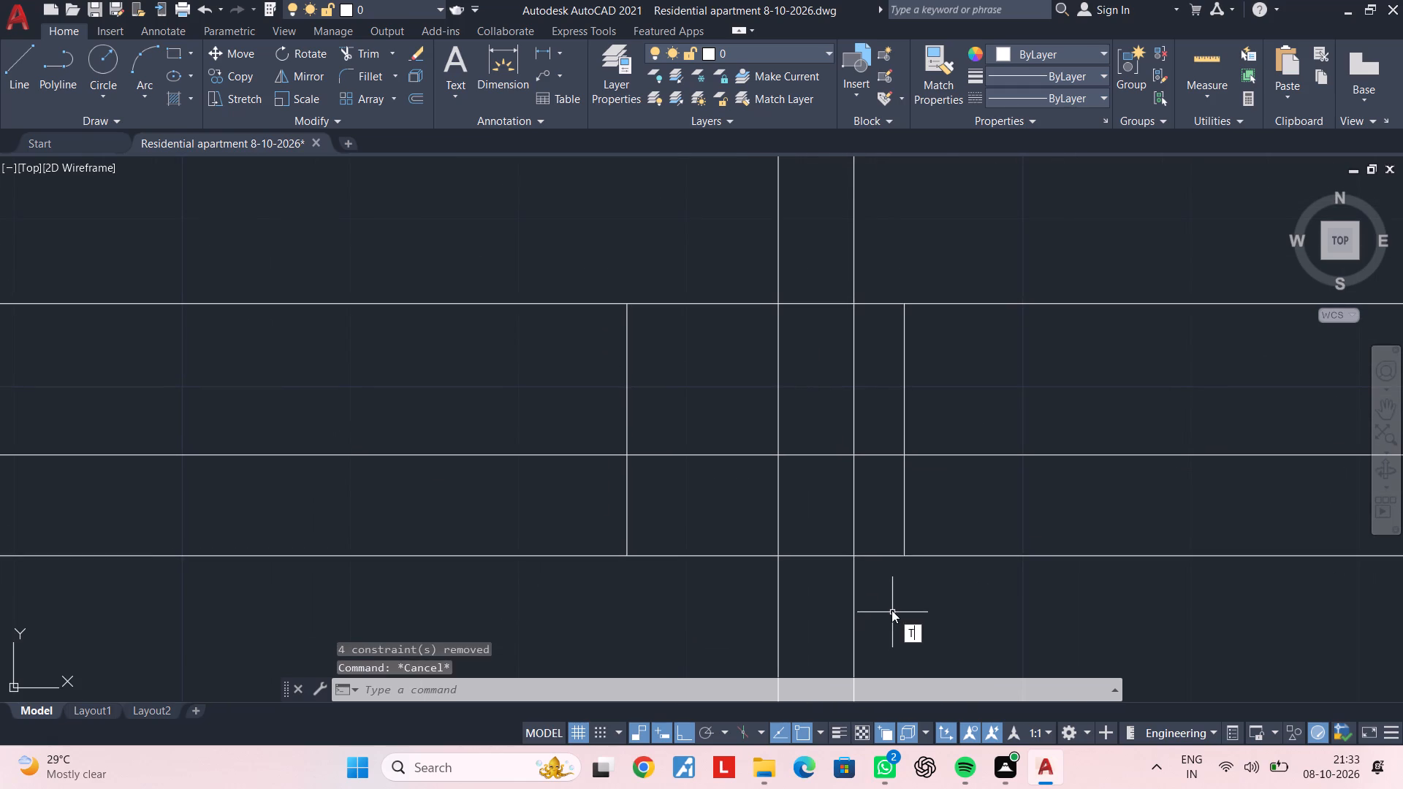
key("space")
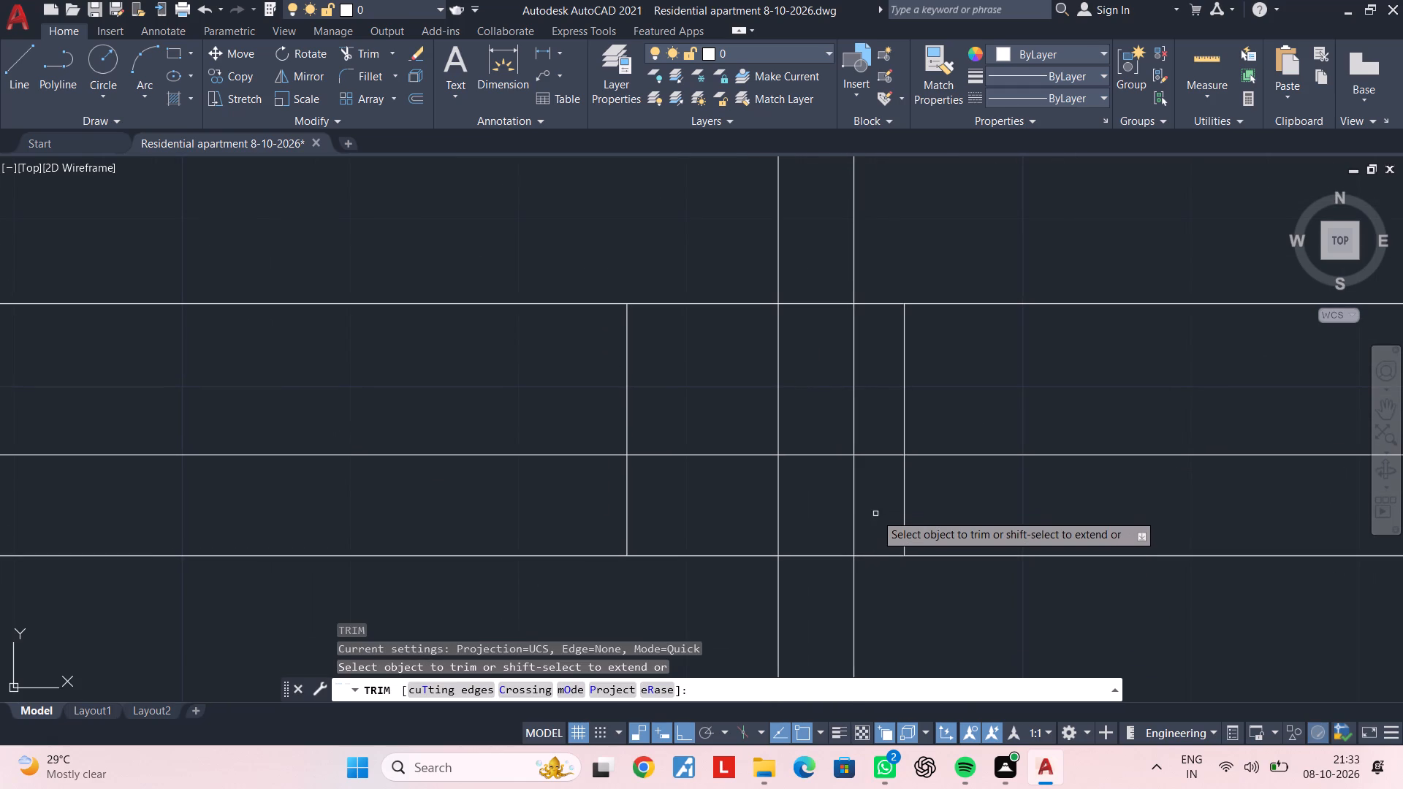
left_click(875, 514)
left_click(760, 522)
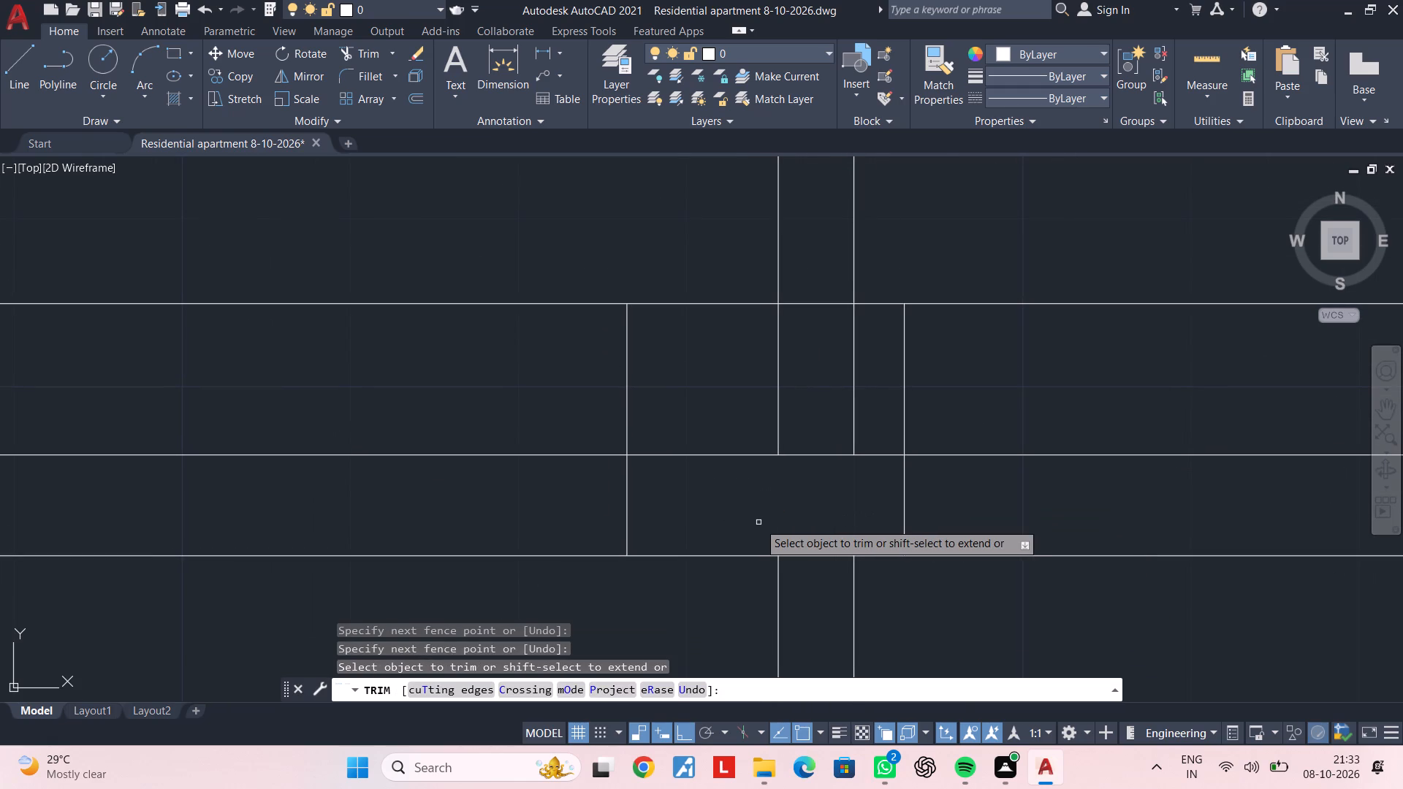
left_click(992, 554)
Trim the wall lines through the upper slab's thickness and the slab underside line between the two beam sides.
scroll(1005, 557, "down", 3)
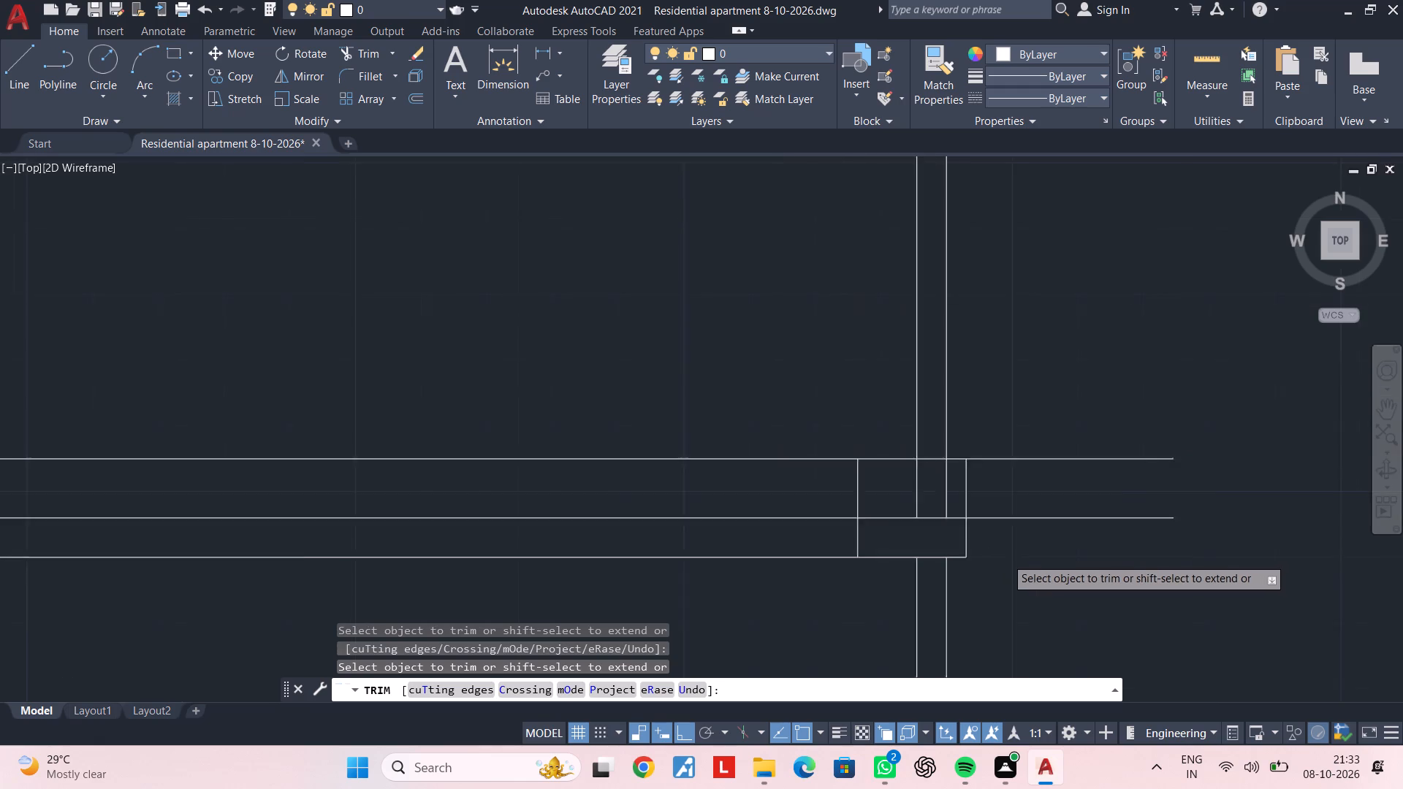
middle_click_drag(1005, 557, 931, 518)
middle_click_drag(763, 551, 836, 544)
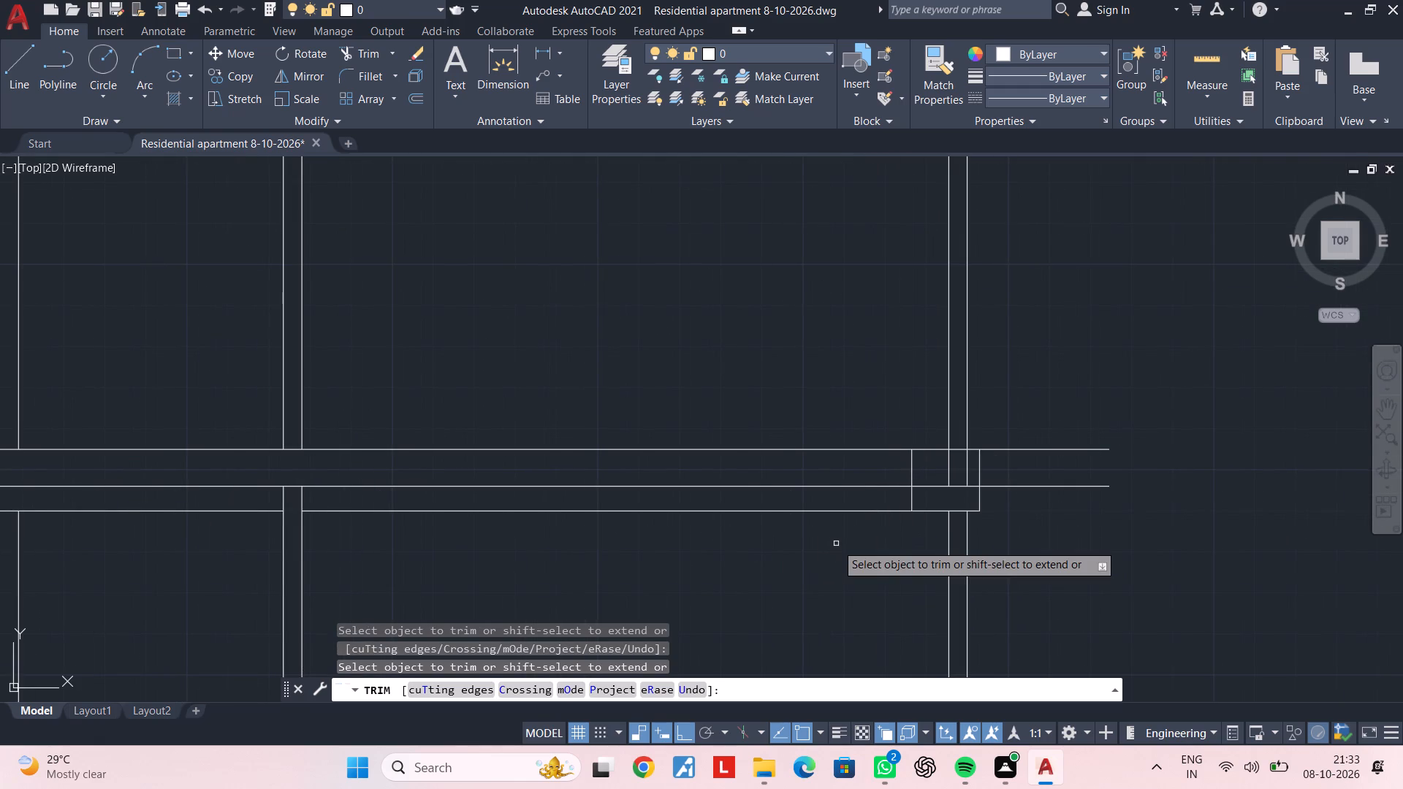
middle_click_drag(836, 544, 767, 575)
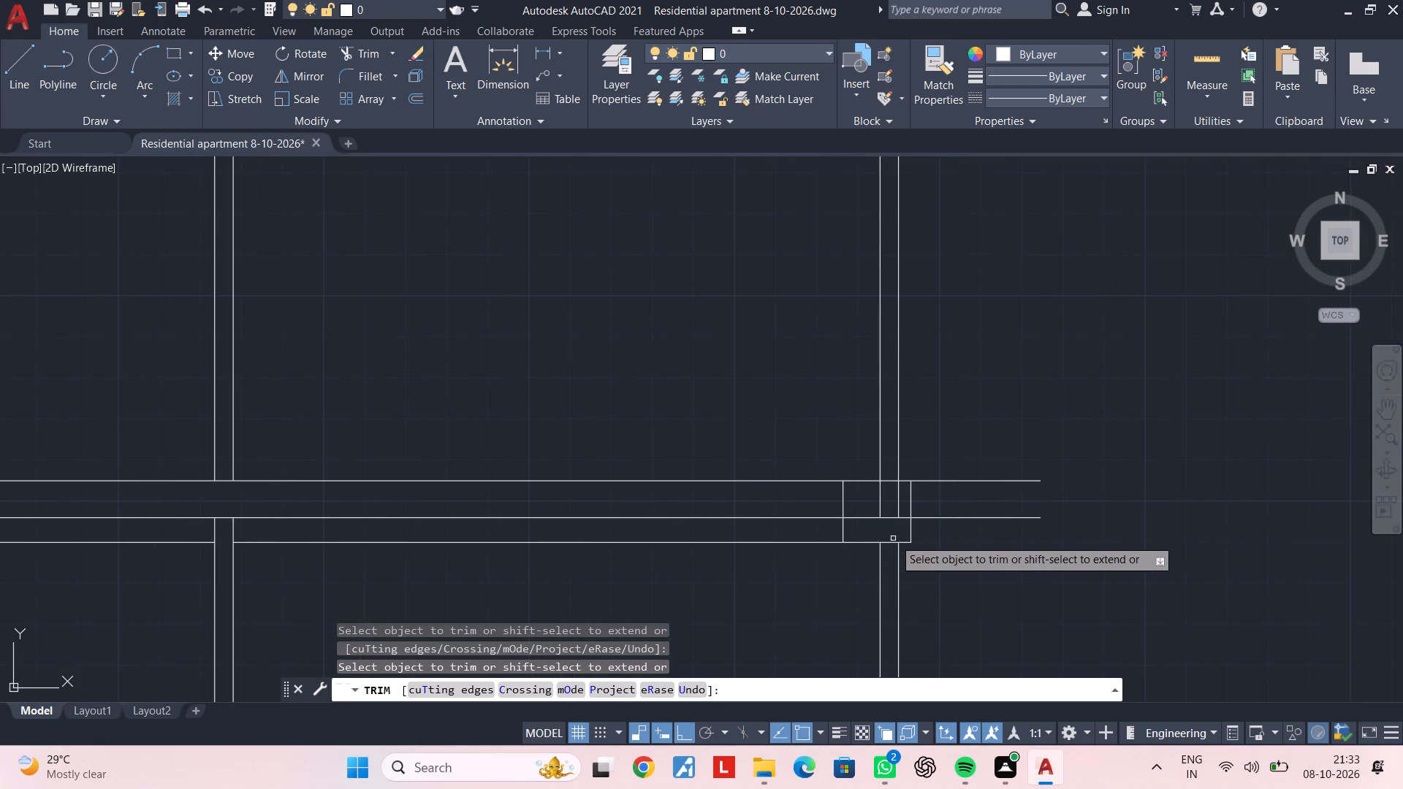
scroll(918, 539, "up", 3)
middle_click_drag(921, 530, 914, 589)
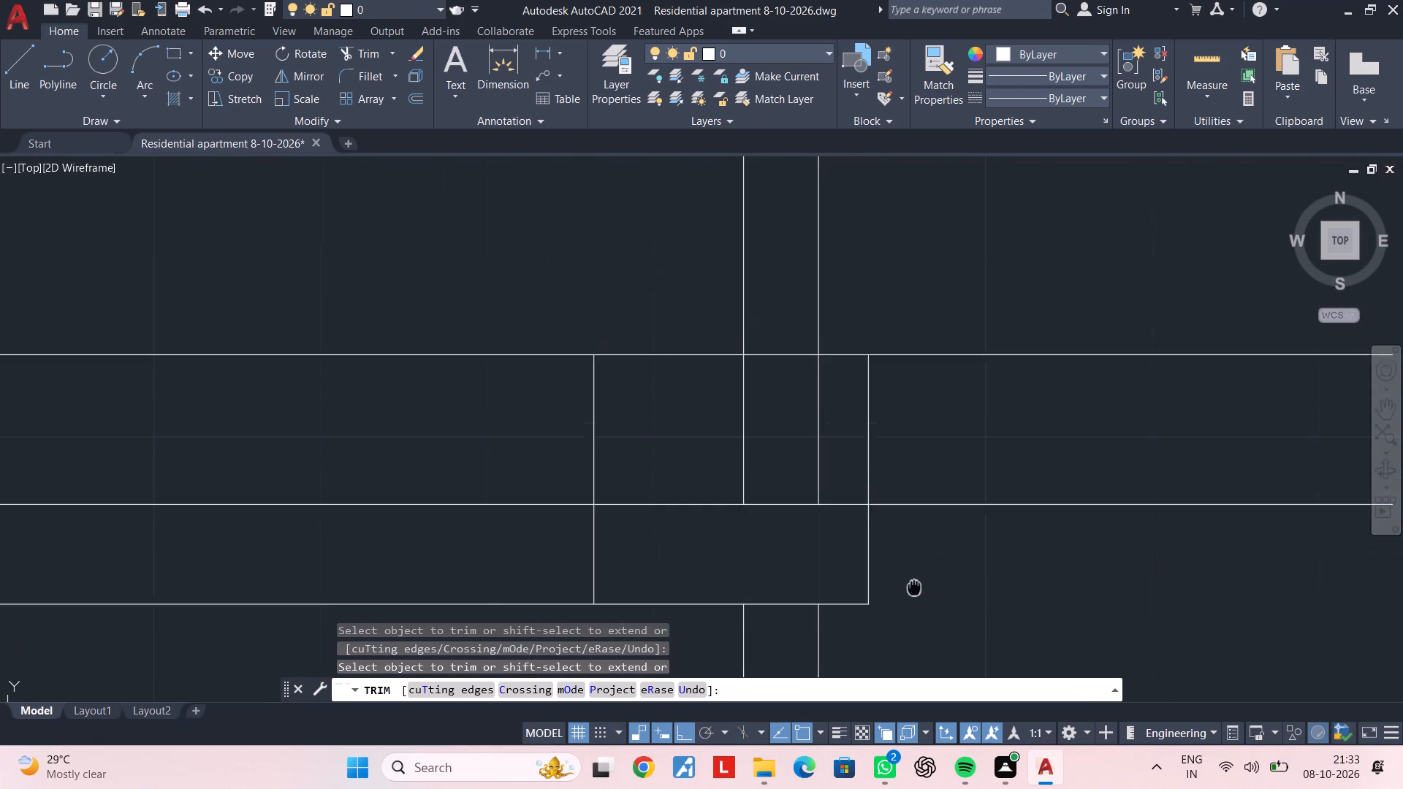
middle_click_drag(914, 589, 913, 598)
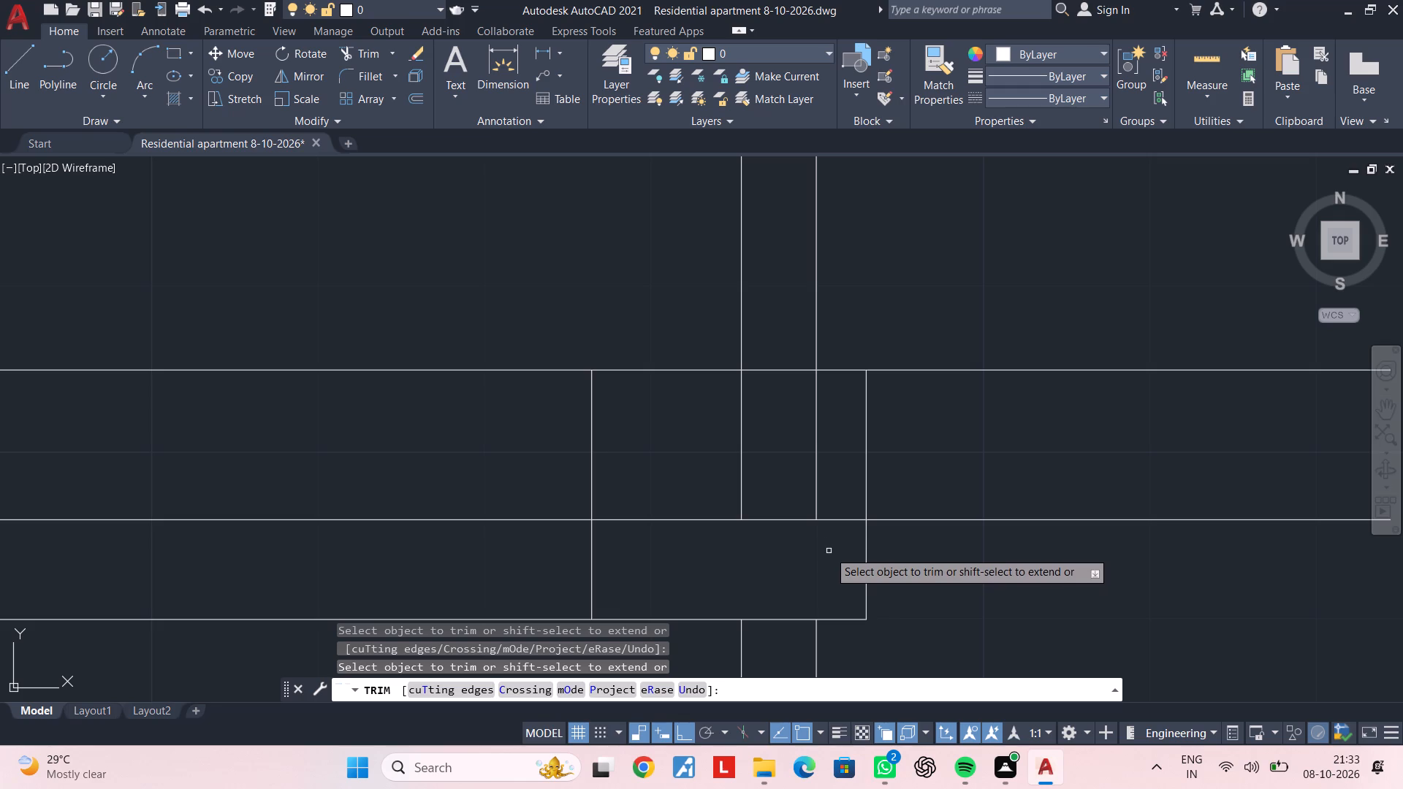
scroll(829, 535, "up", 1)
left_click(838, 447)
left_click(649, 446)
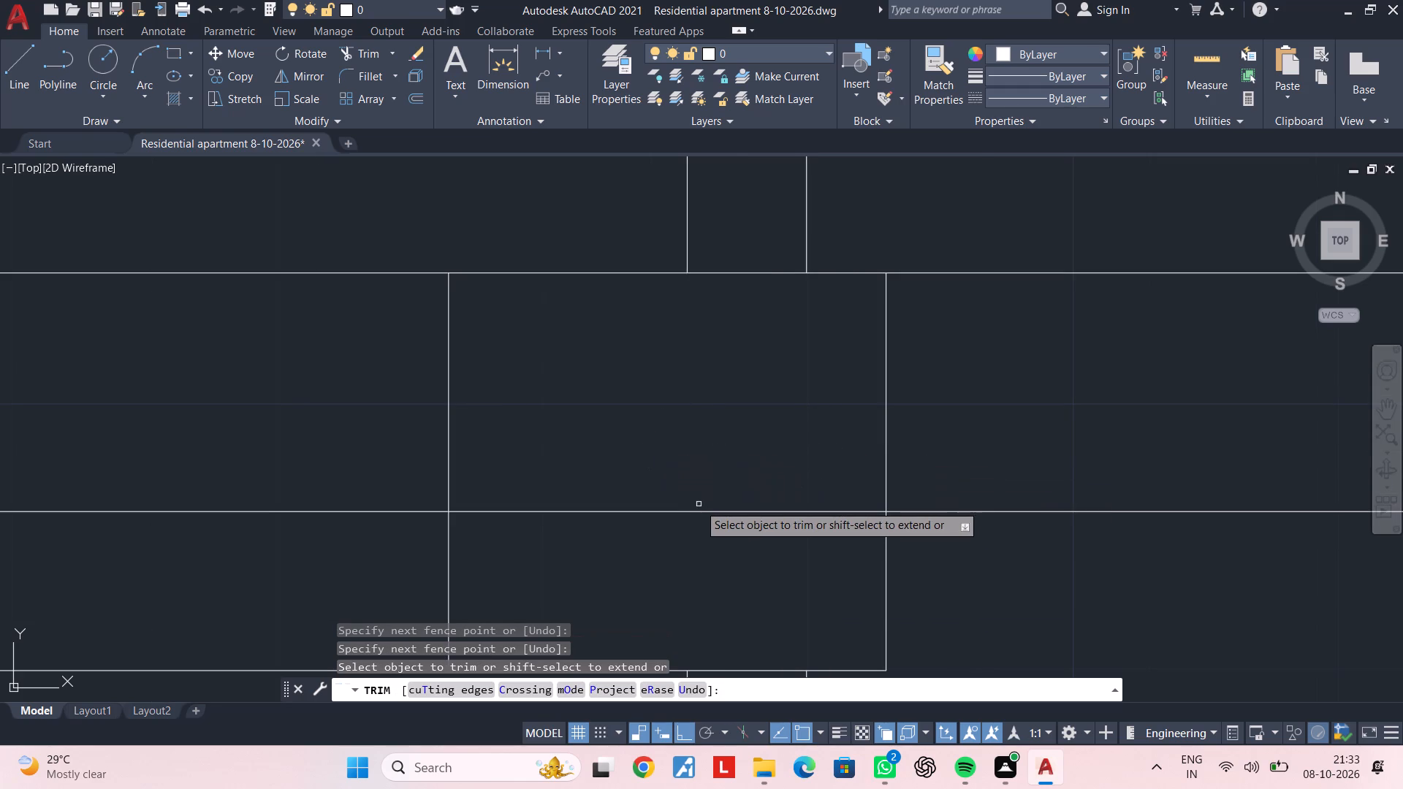
left_click(699, 512)
Trim both beam side lines within the upper slab's thickness, leaving only the beam drop below the slab.
scroll(694, 512, "down", 3)
middle_click_drag(694, 512, 837, 420)
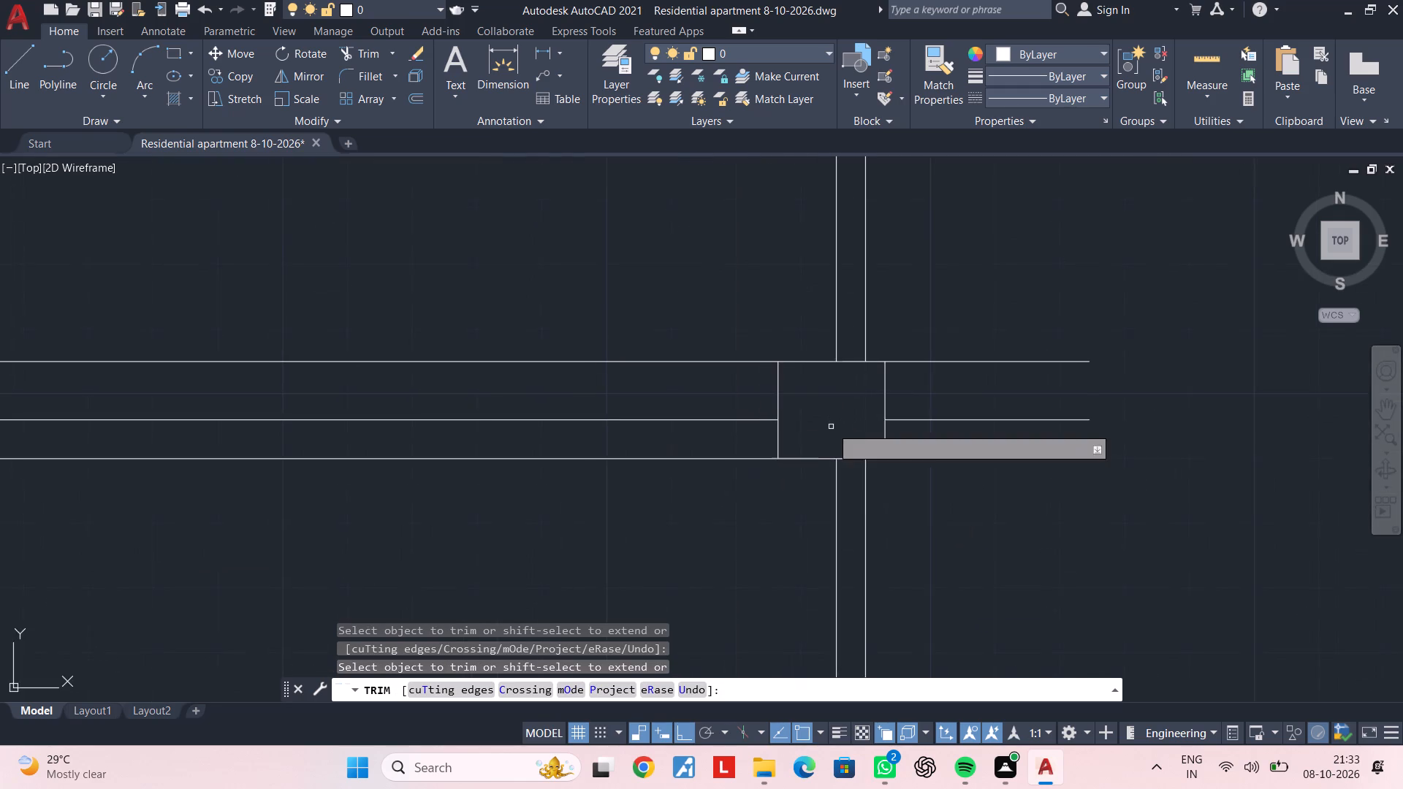
scroll(831, 427, "down", 2)
middle_click_drag(831, 428, 859, 352)
scroll(842, 475, "down", 1)
middle_click_drag(842, 475, 842, 430)
scroll(829, 430, "up", 1)
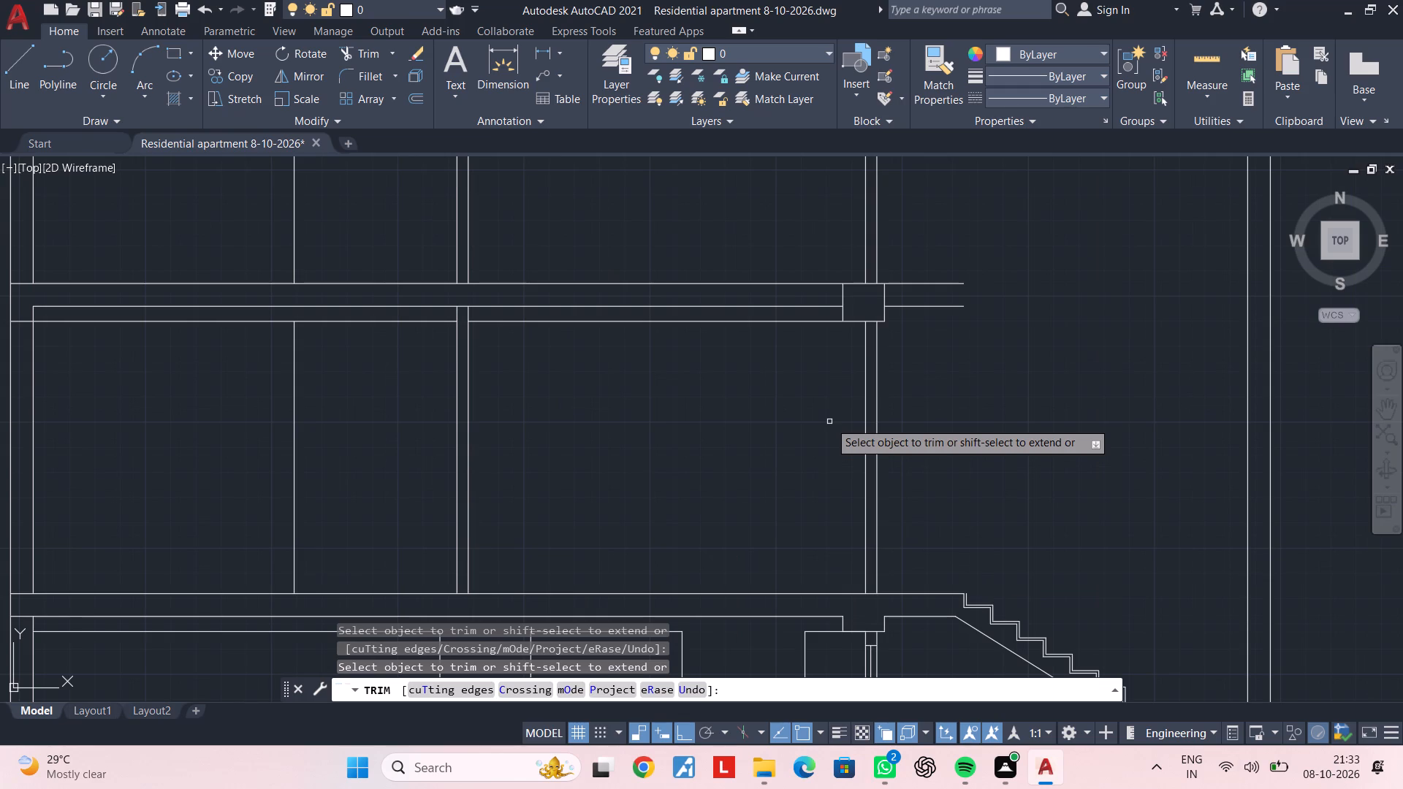
middle_click_drag(829, 422, 826, 462)
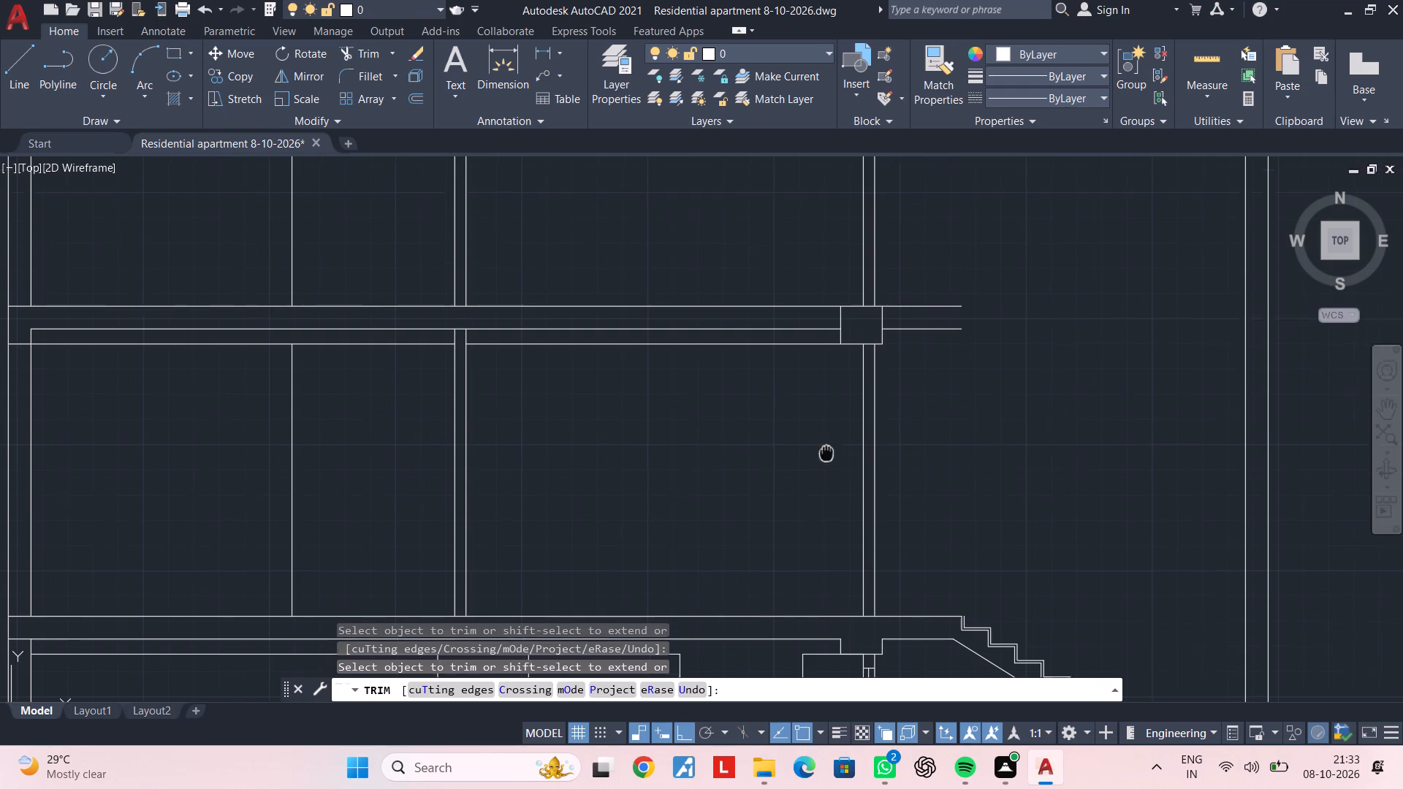
middle_click_drag(826, 462, 820, 514)
scroll(837, 417, "up", 2)
left_click(821, 346)
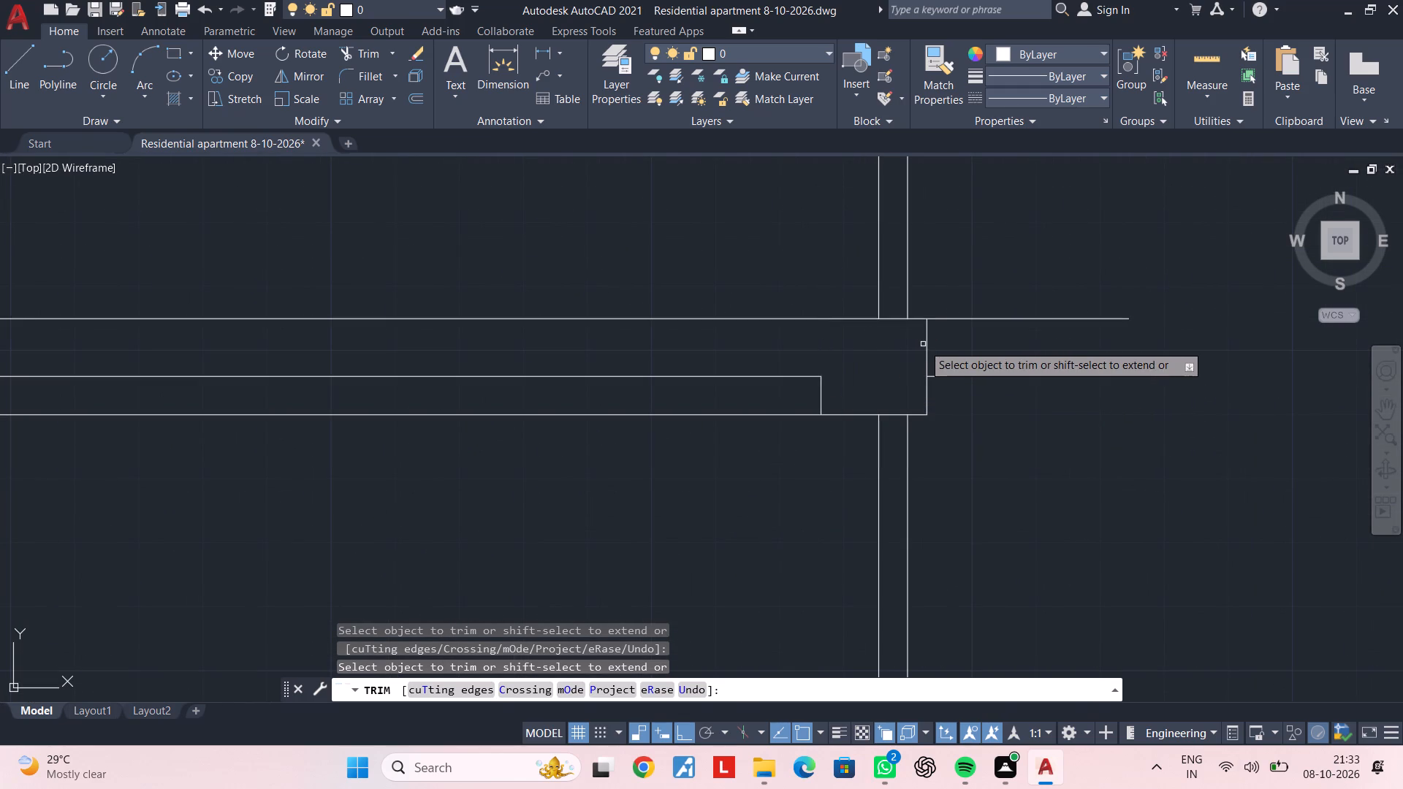
left_click(926, 344)
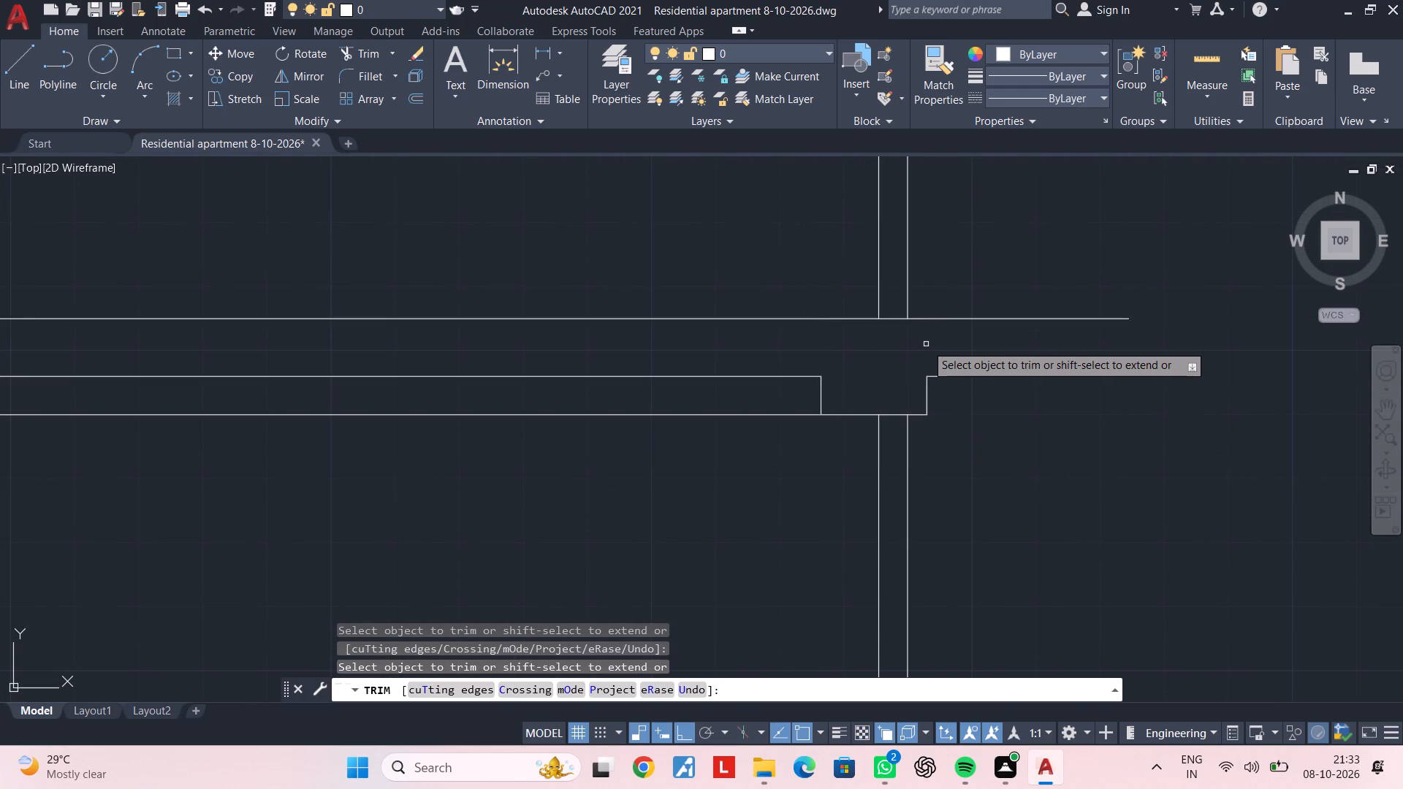
middle_click_drag(987, 445, 813, 503)
key("Escape")
key("Escape")
key("Escape")
key("Escape")
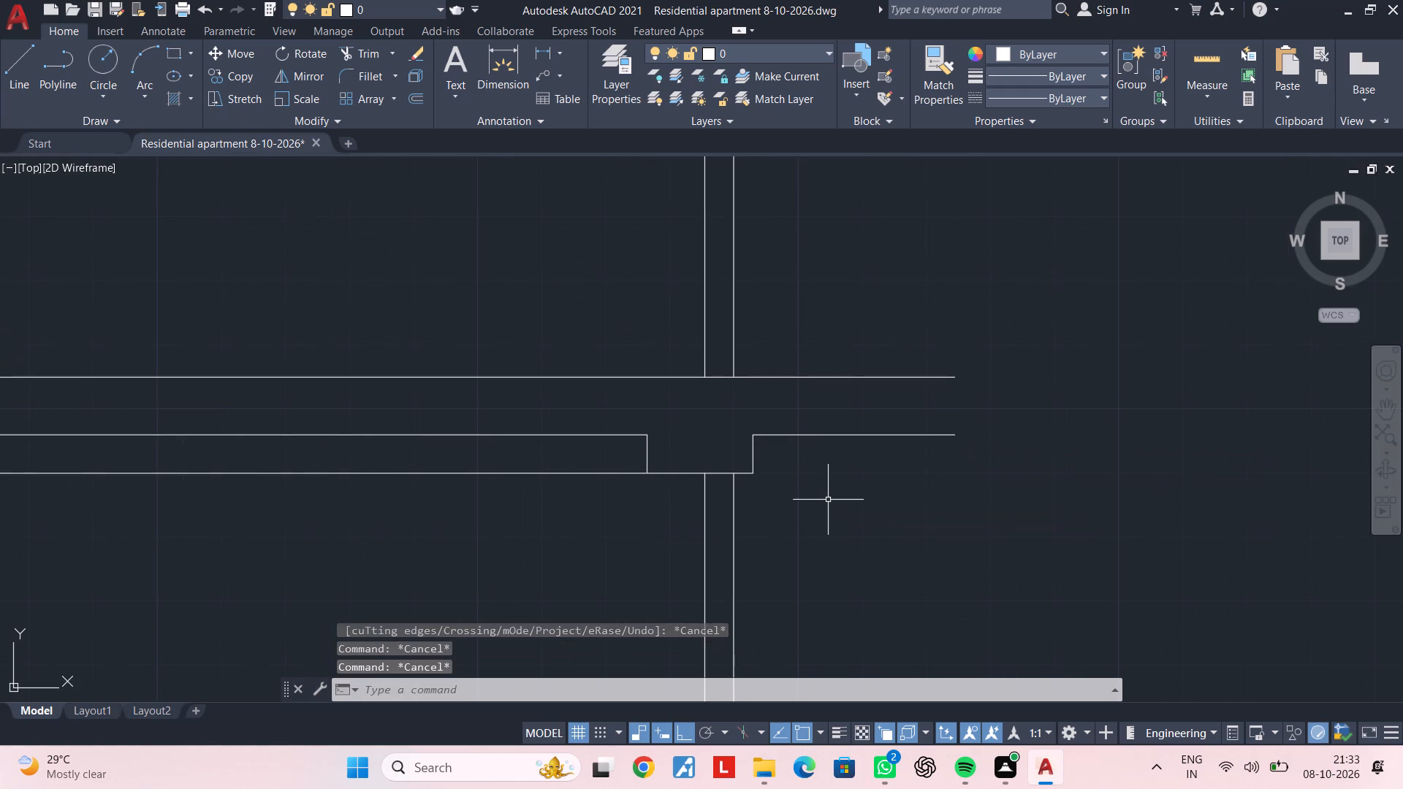
key("Escape")
key("Escape")
key("Escape")
key("Escape")
key("Escape")
key("Escape")
Examine the section around the upper slab's free end and the stair flights and landing below it.
scroll(883, 510, "down", 1)
middle_click_drag(883, 510, 721, 386)
scroll(818, 462, "down", 2)
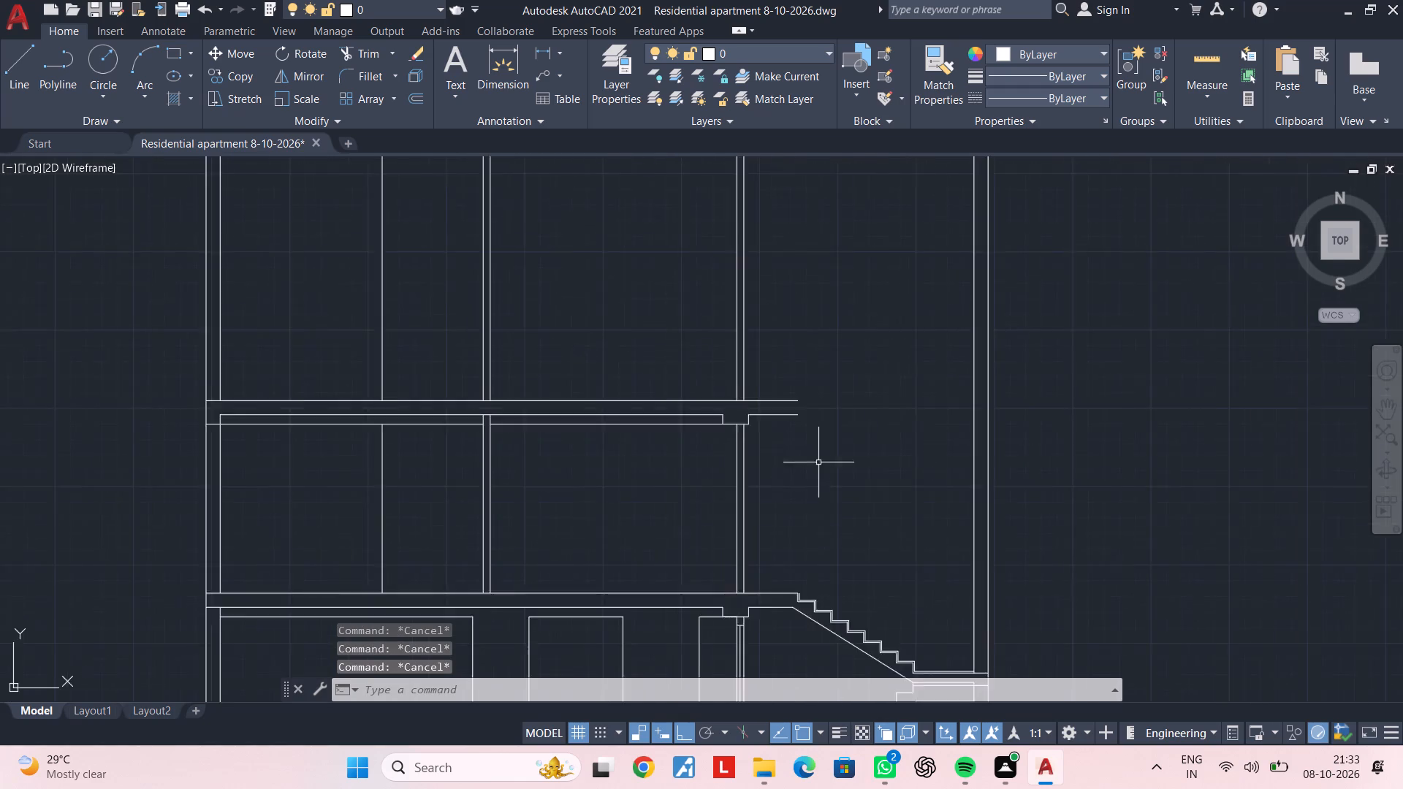
middle_click_drag(818, 462, 733, 343)
middle_click_drag(746, 357, 746, 470)
key("Escape")
key("Escape")
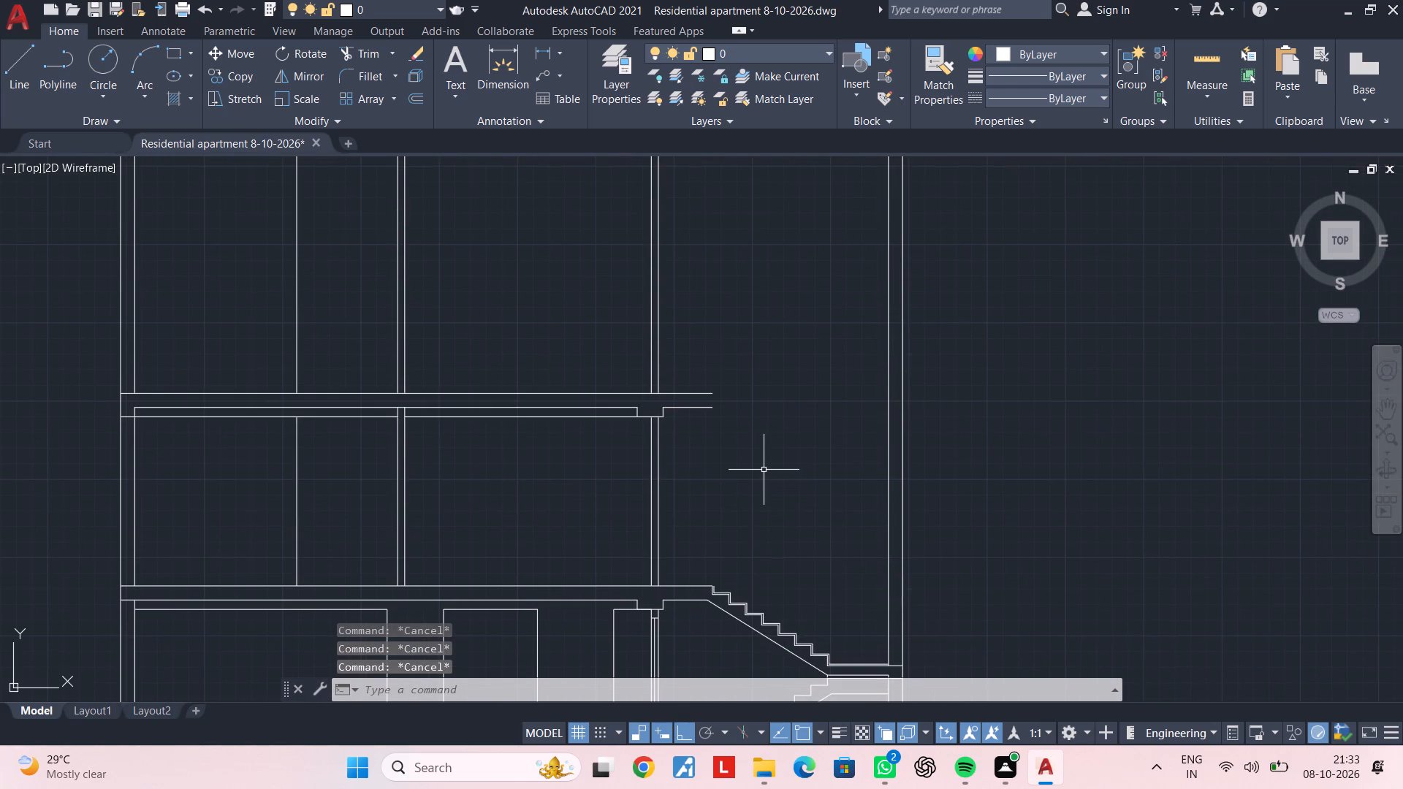
key("Escape")
key("Escape")
key("Escape")
key("Escape")
key("Escape")
key("Escape")
key("Escape")
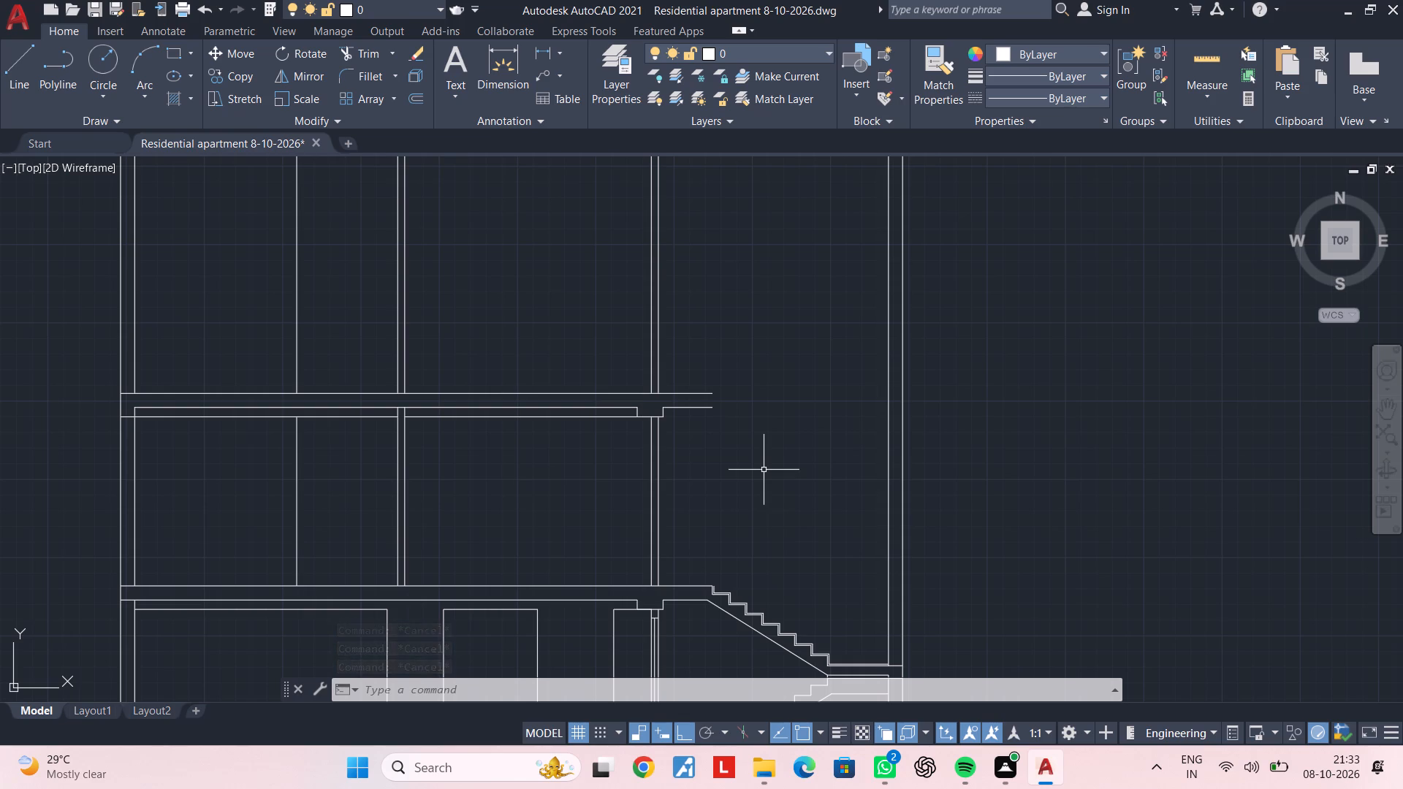
scroll(795, 508, "down", 2)
middle_click_drag(795, 498, 781, 410)
scroll(794, 475, "up", 1)
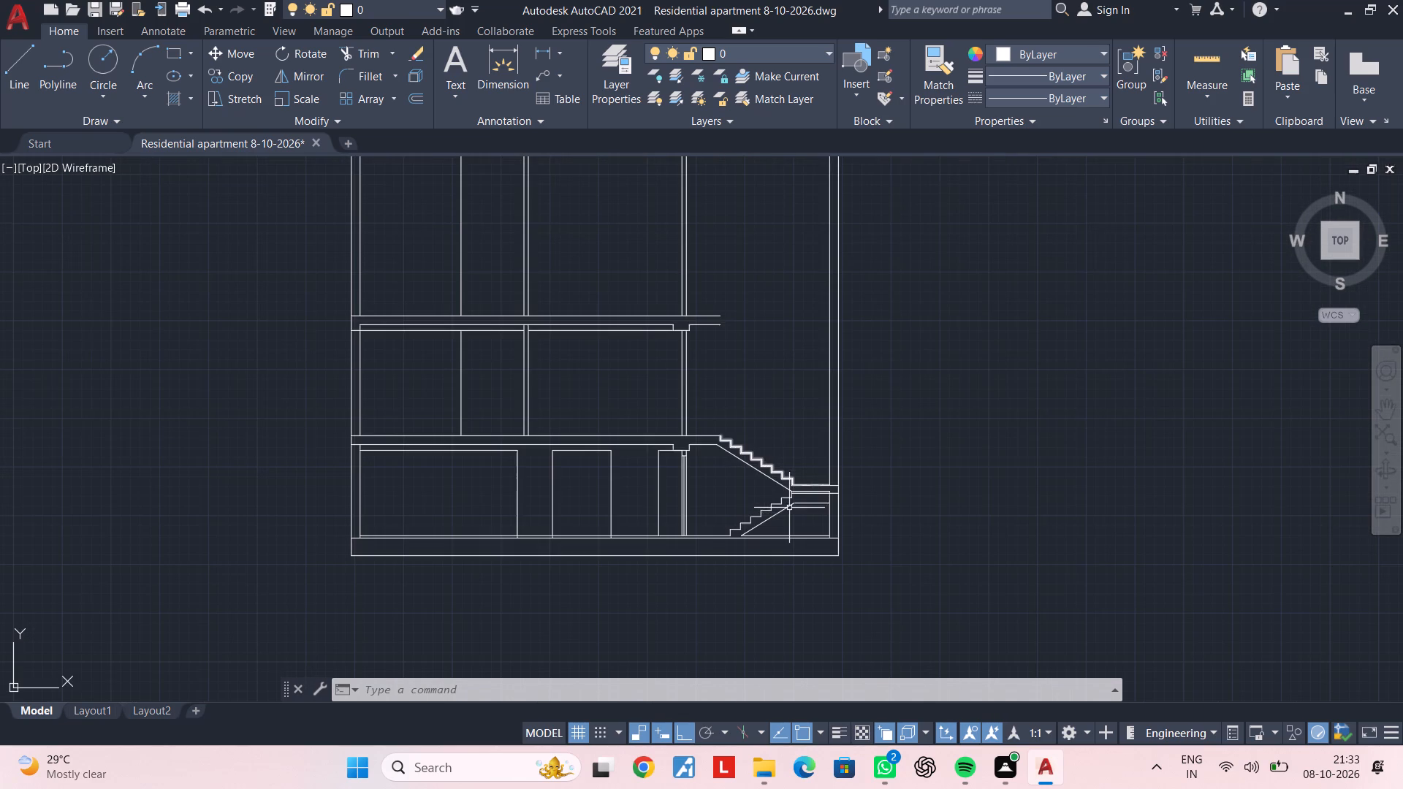
scroll(811, 506, "up", 2)
middle_click_drag(795, 498, 835, 620)
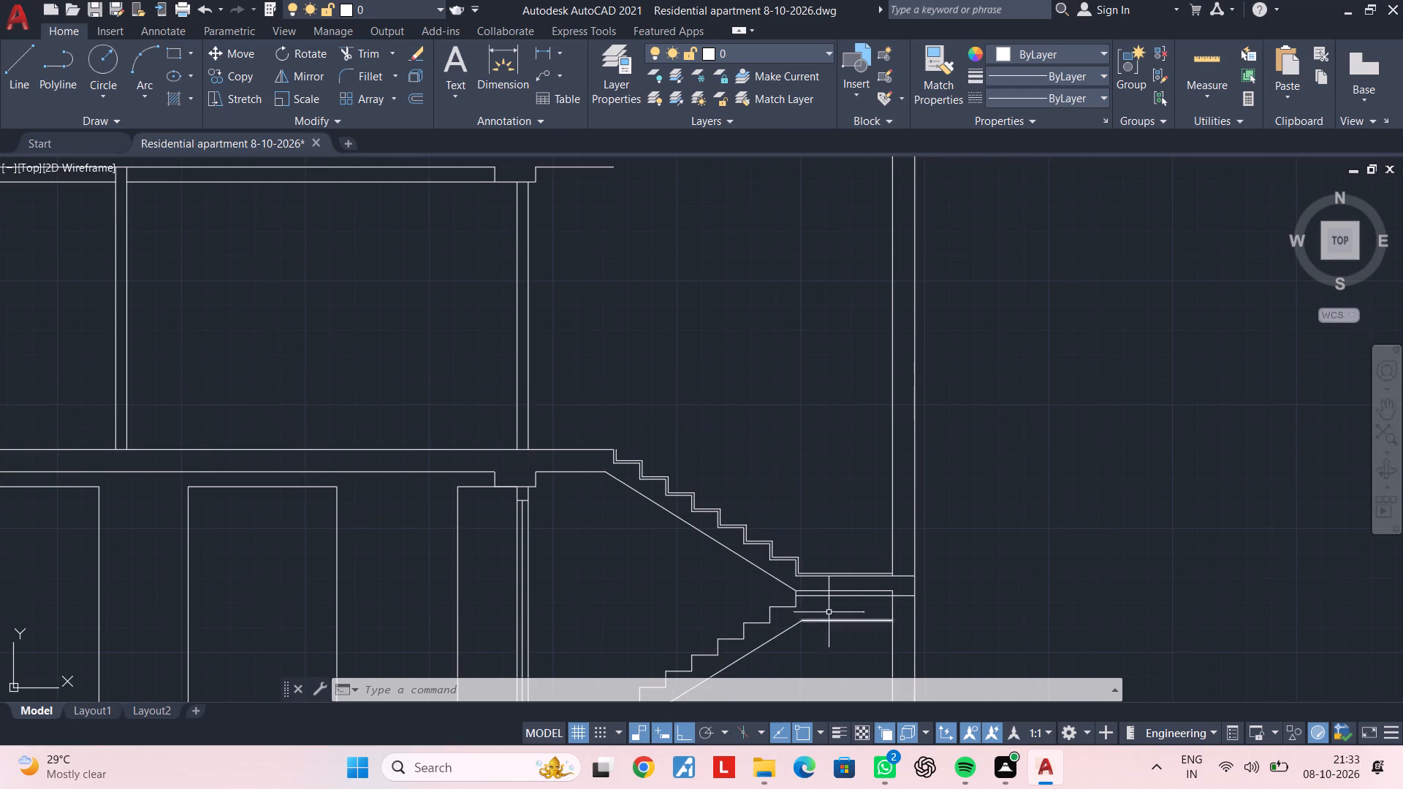
scroll(796, 510, "down", 1)
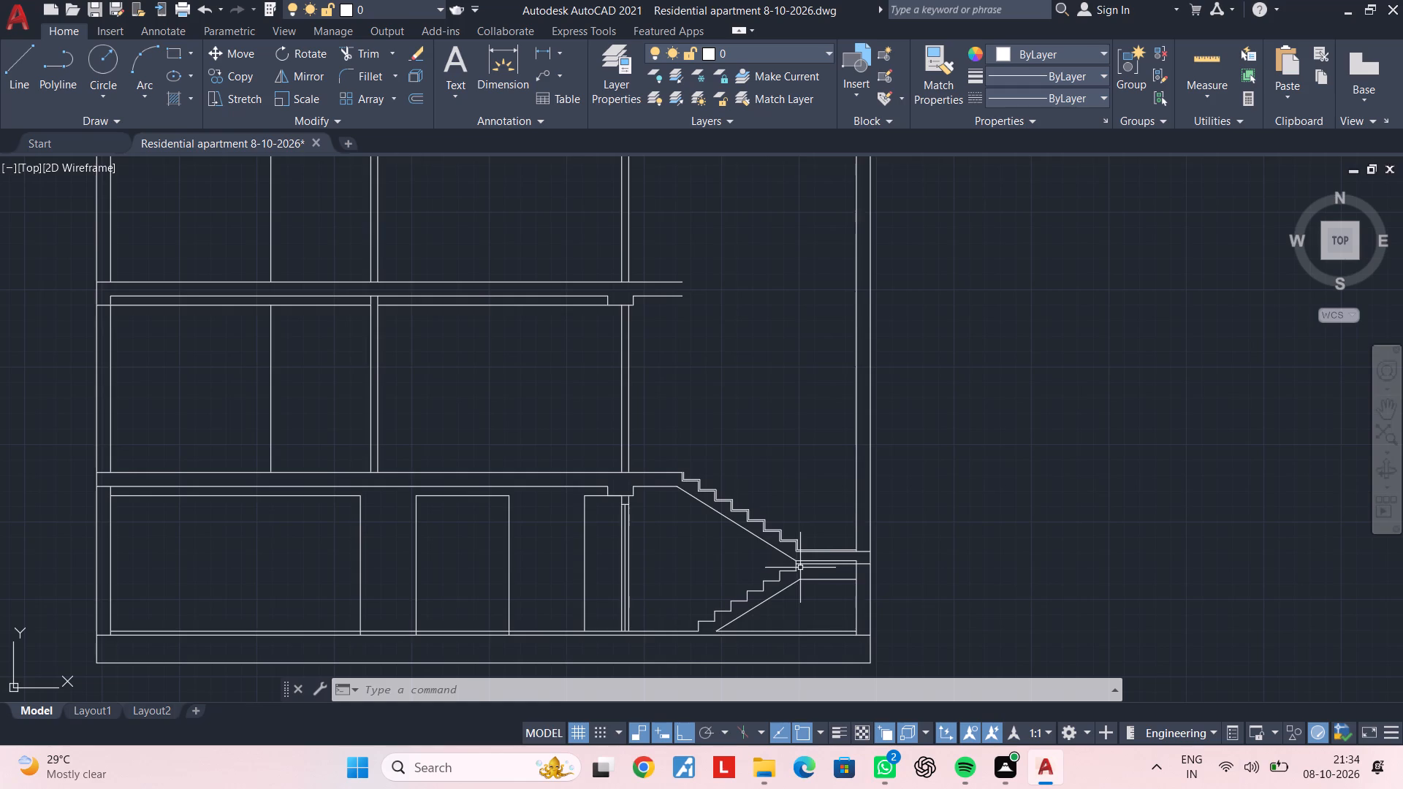
Join the lower flight's tread and riser lines together with the ground floor line at the foot of the stair.
scroll(784, 573, "up", 2)
middle_click_drag(780, 579, 851, 460)
scroll(875, 442, "up", 1)
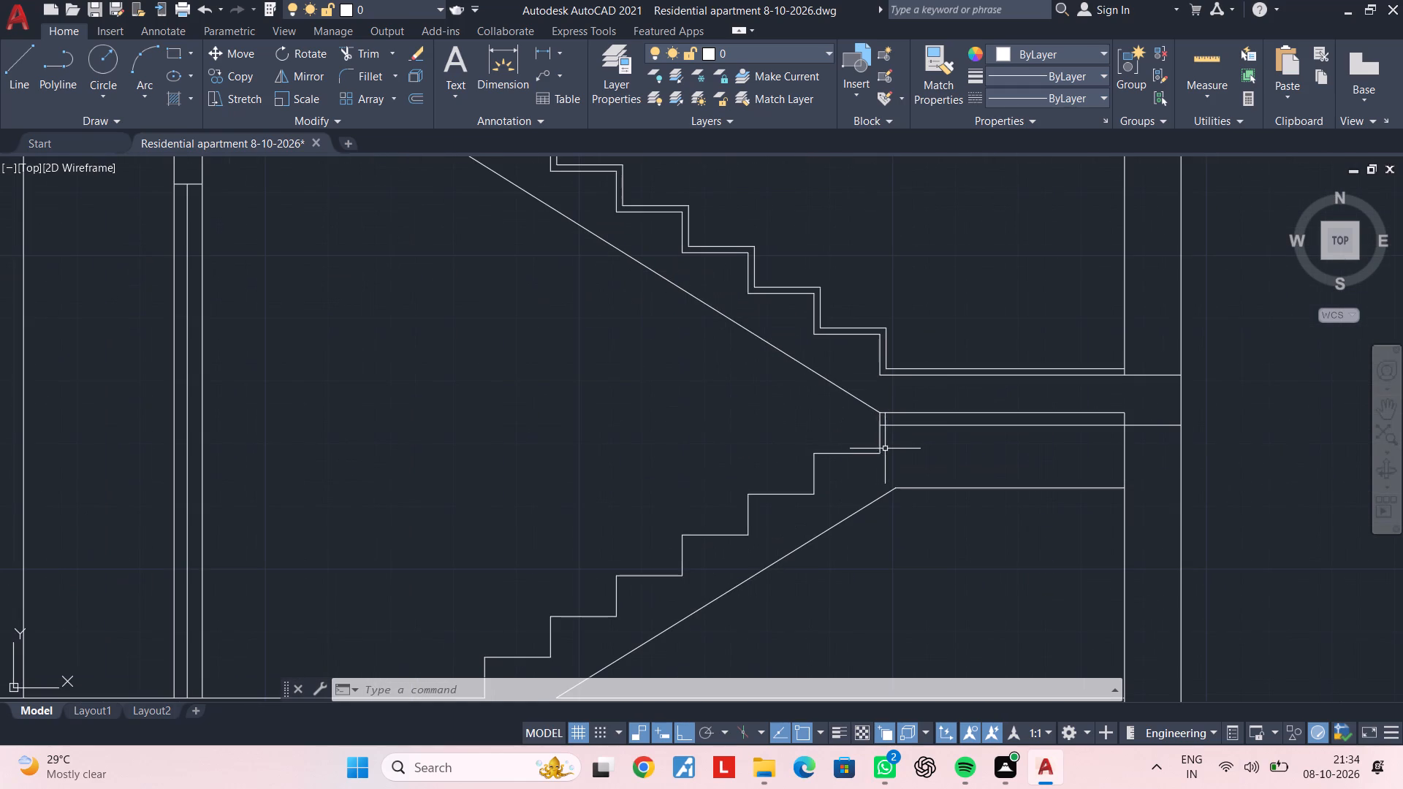
left_click(879, 449)
left_click(863, 457)
left_click(852, 443)
left_click(833, 498)
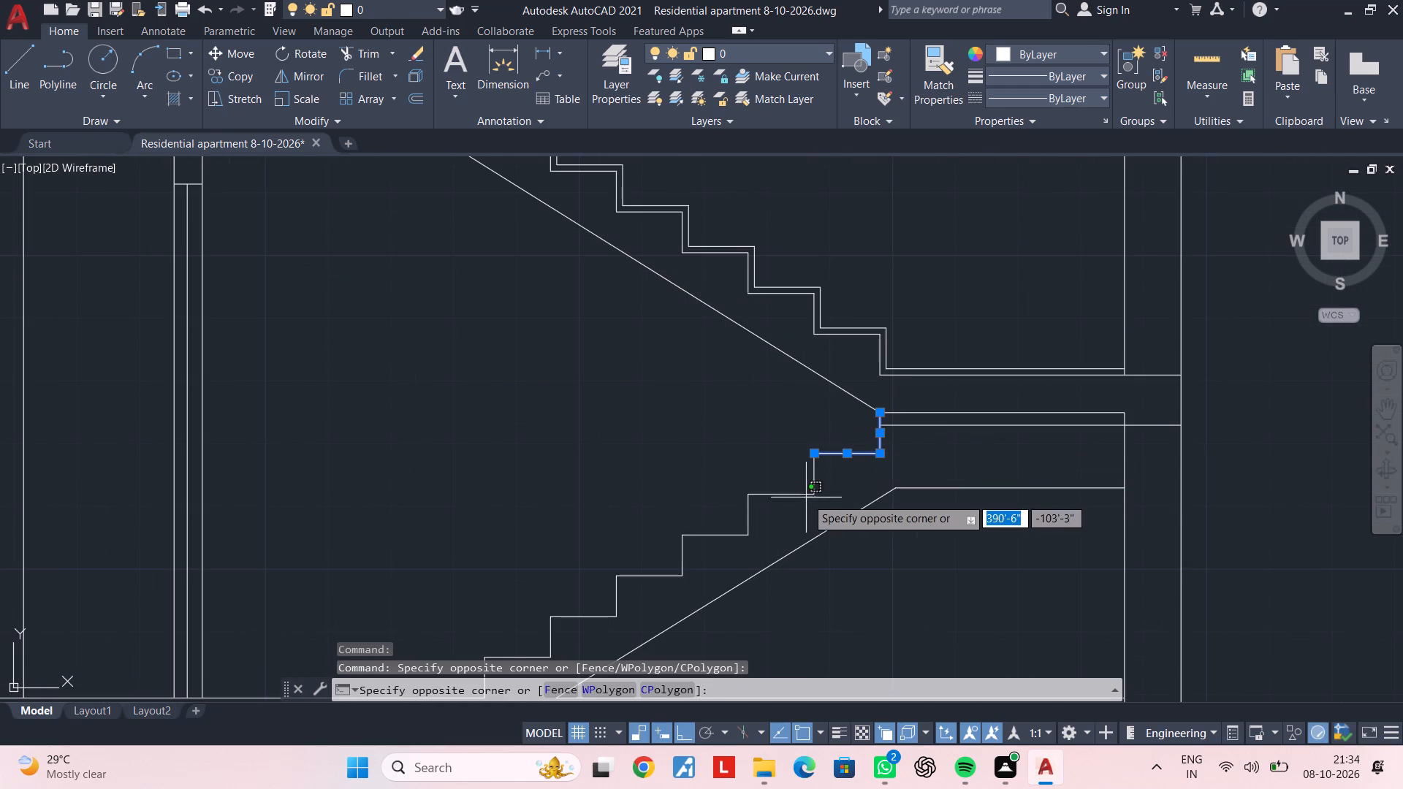
left_click(770, 468)
middle_click_drag(694, 499, 798, 419)
left_click(875, 452)
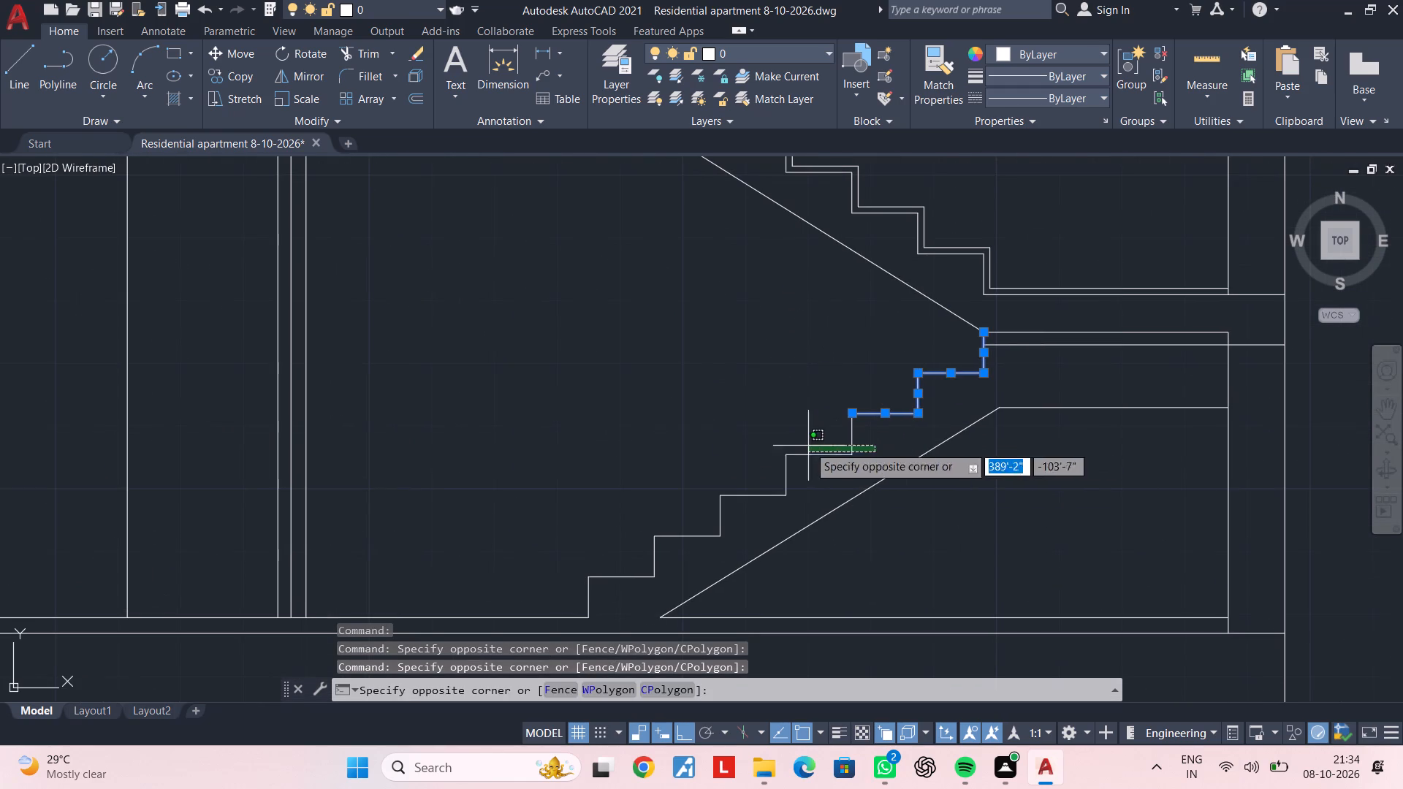
left_click_drag(761, 449, 761, 441)
left_click(813, 471)
left_click(768, 413)
middle_click_drag(726, 461, 762, 393)
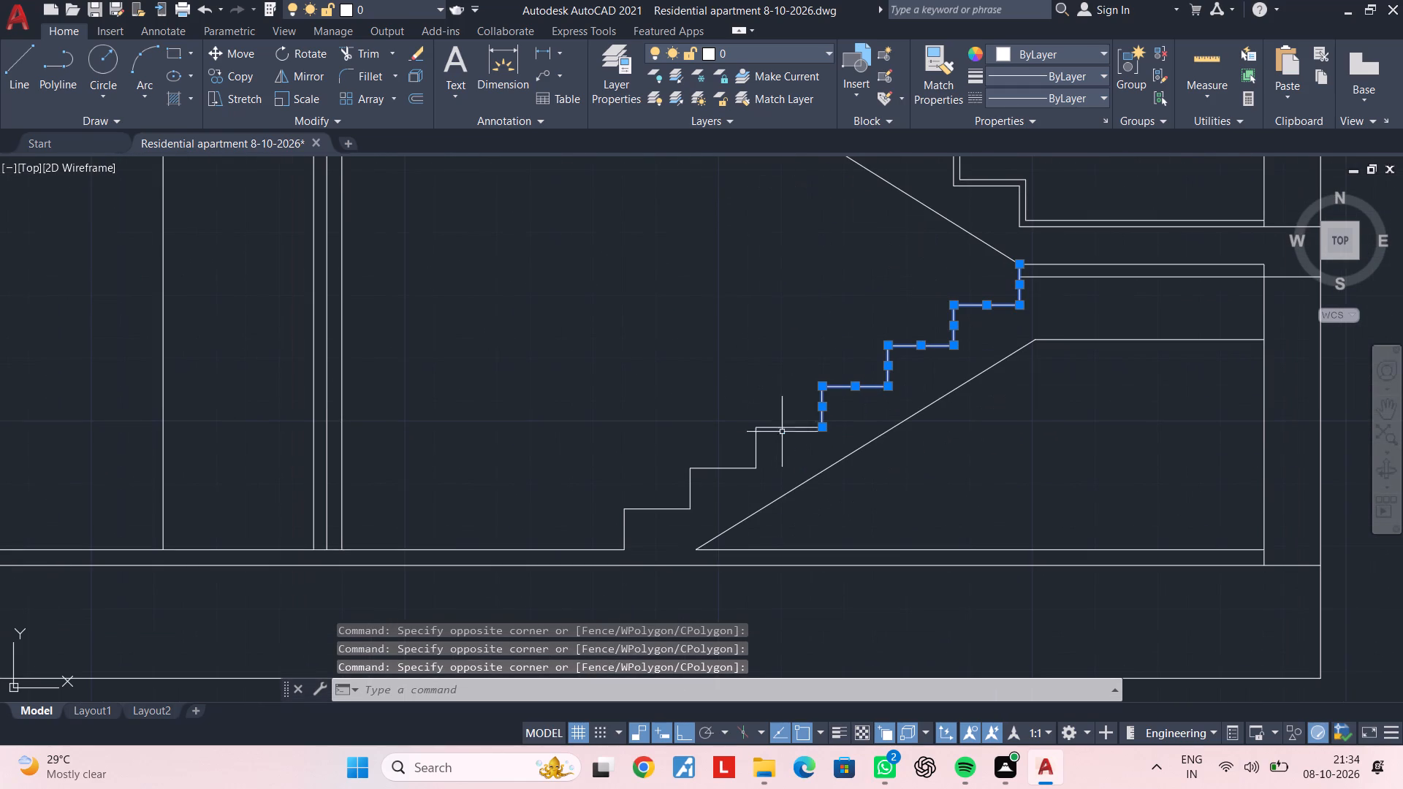
left_click_drag(794, 452, 790, 441)
left_click(756, 371)
left_click_drag(745, 480, 744, 472)
left_click(716, 423)
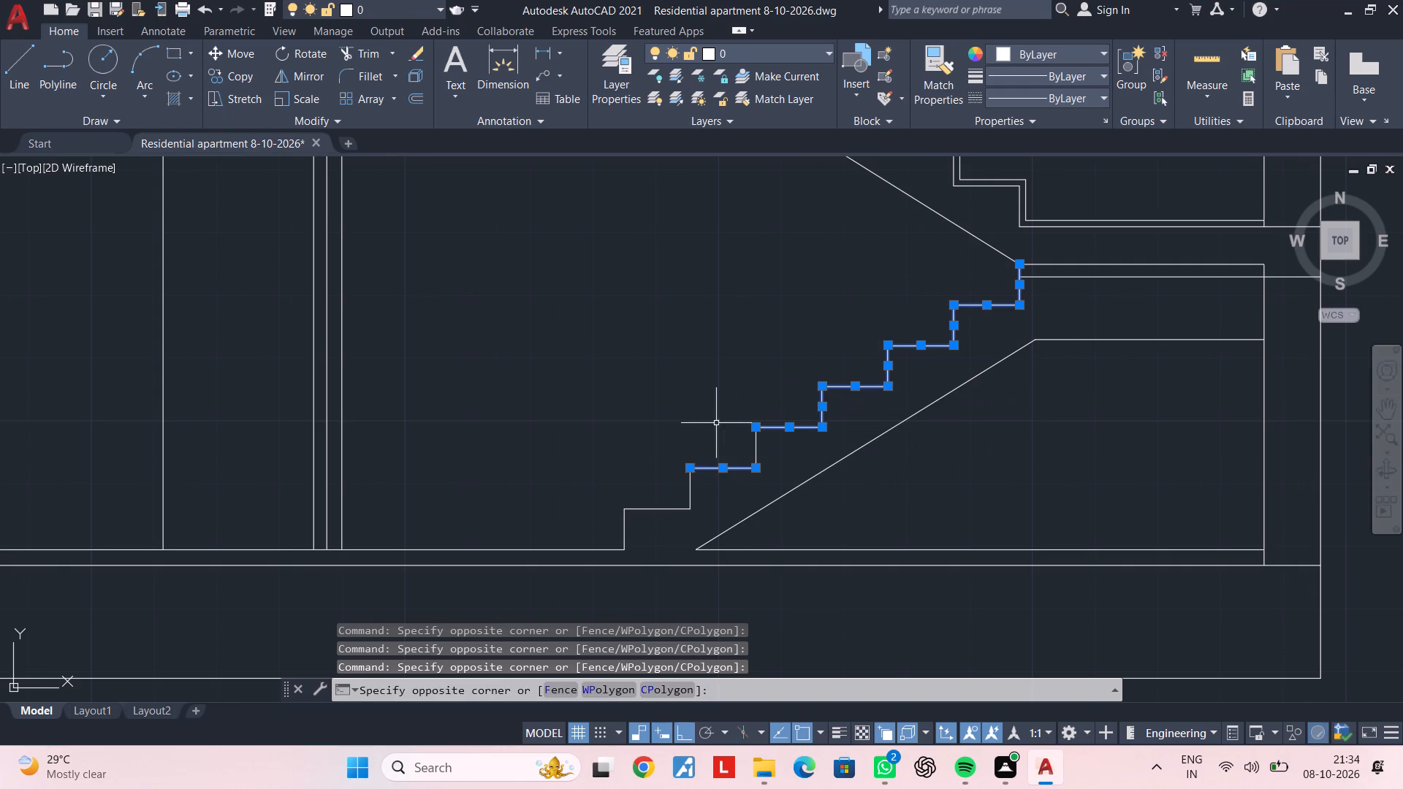
left_click(699, 498)
left_click(636, 482)
left_click(647, 512)
left_click(620, 495)
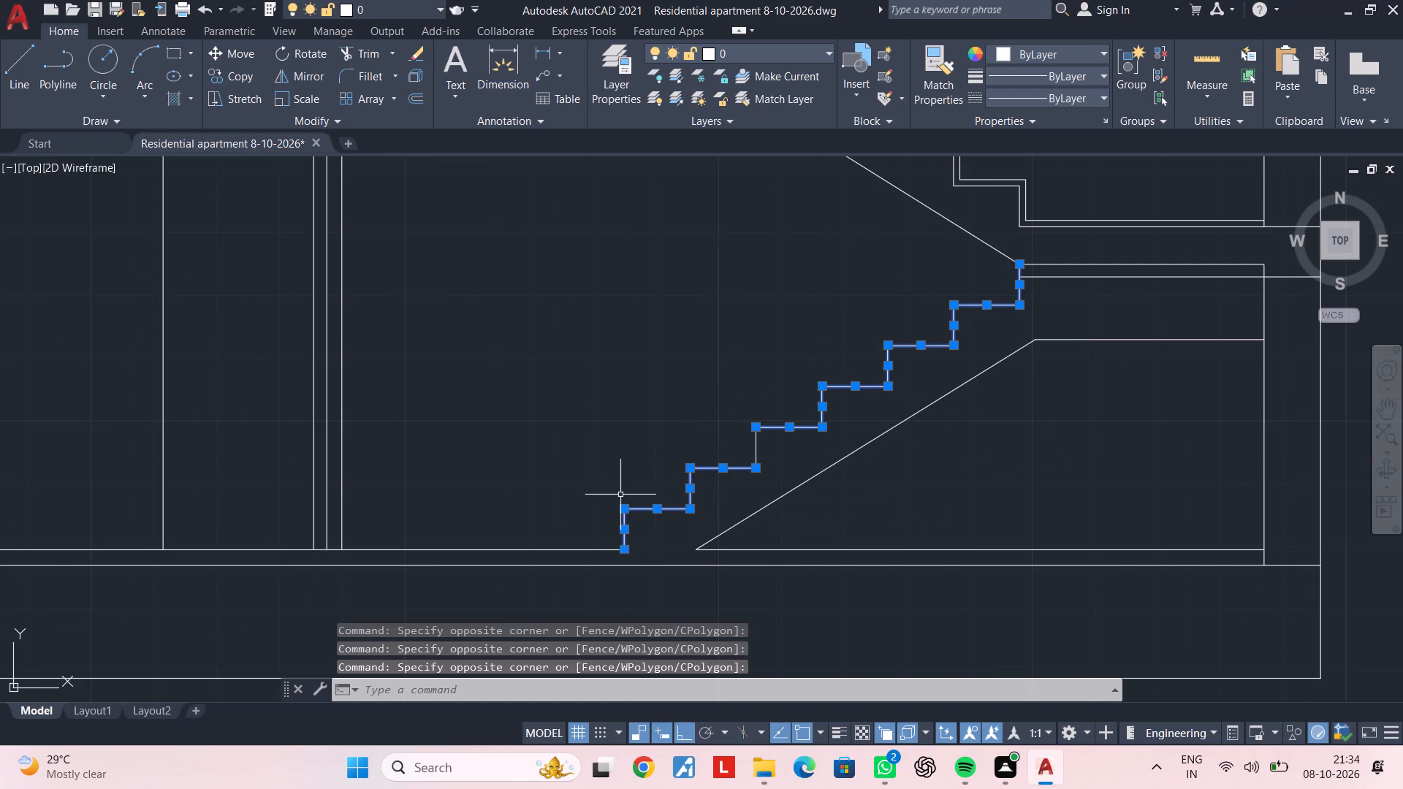
left_click(604, 550)
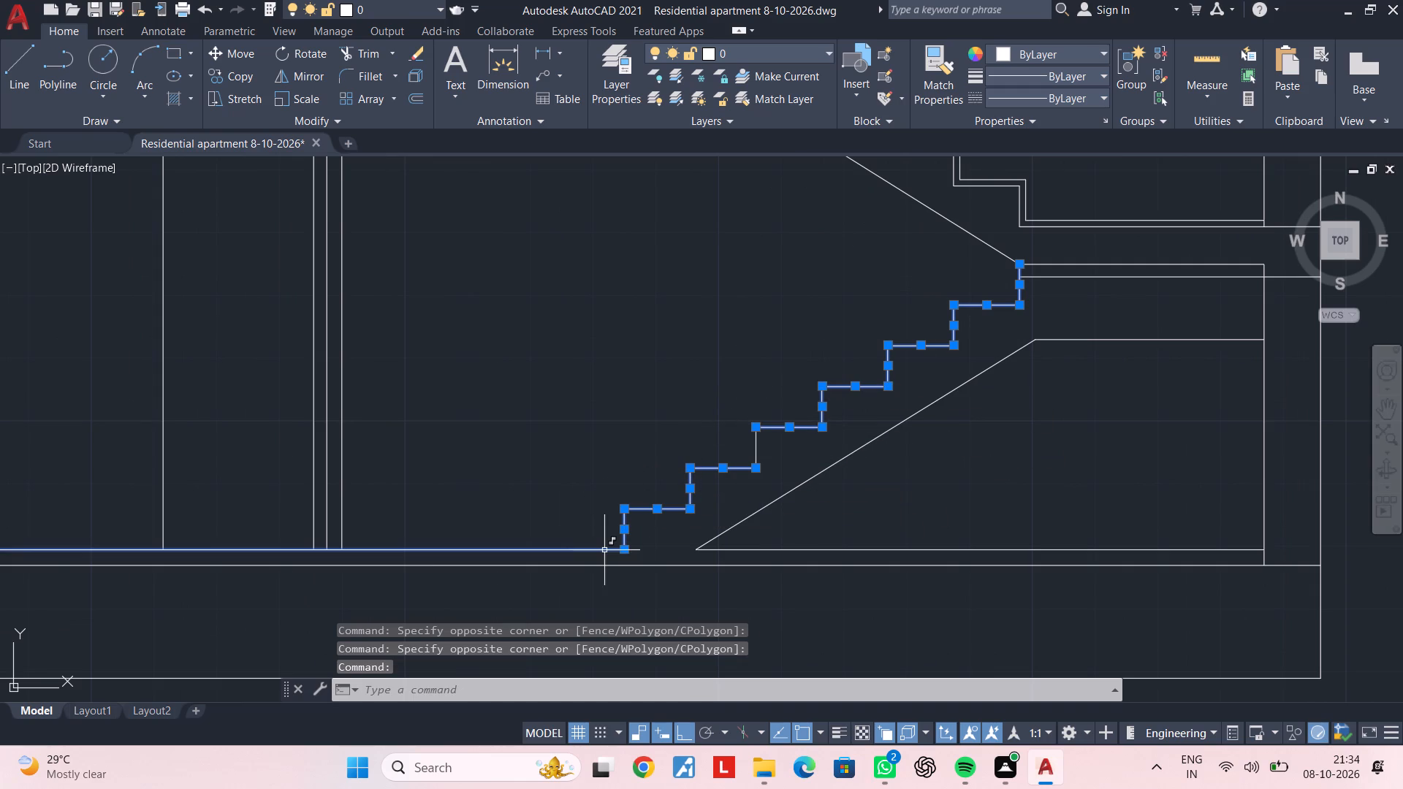
type("J")
key("space")
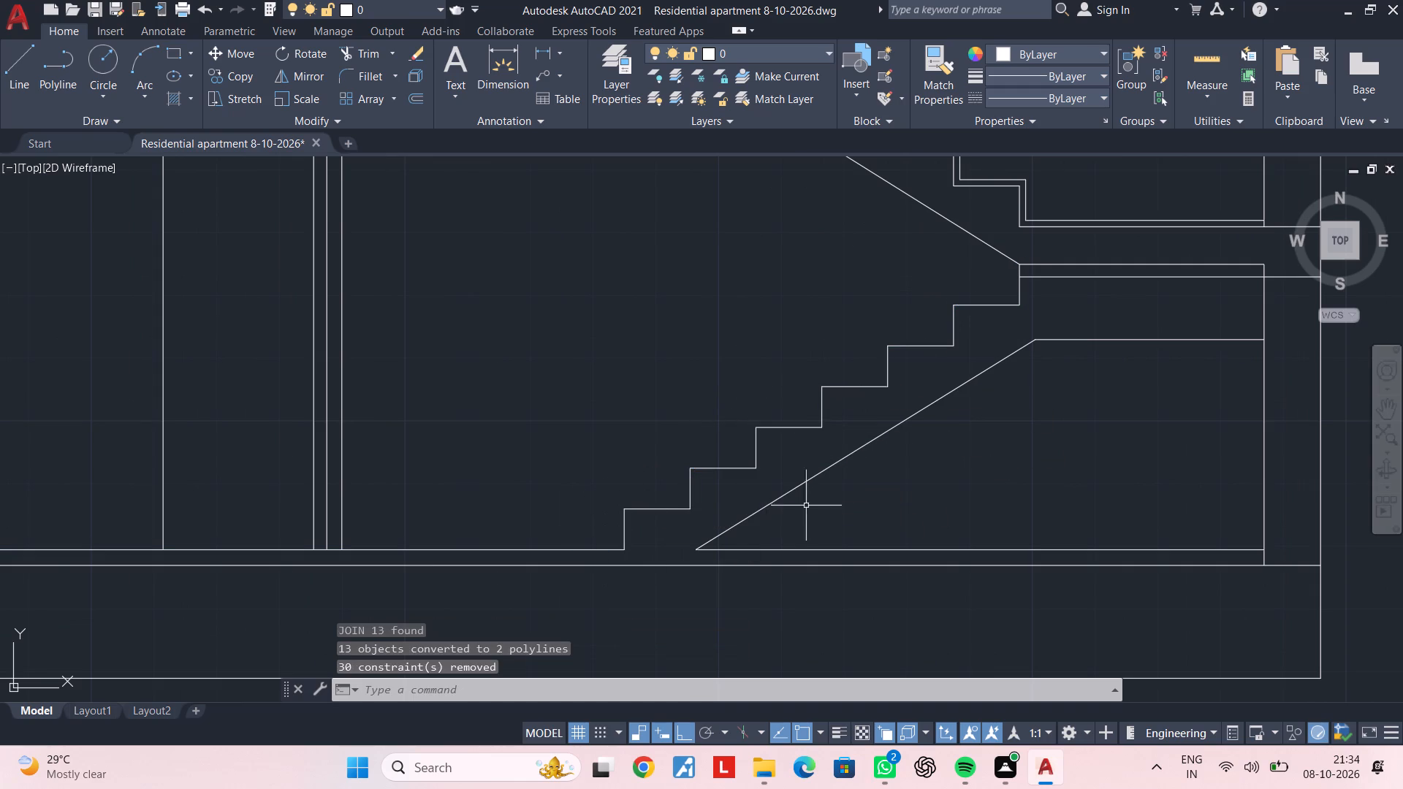
Join the lower flight's sloping underside, the landing's underside line and the floor line beneath the stair into one polyline.
left_click(819, 474)
left_click(799, 549)
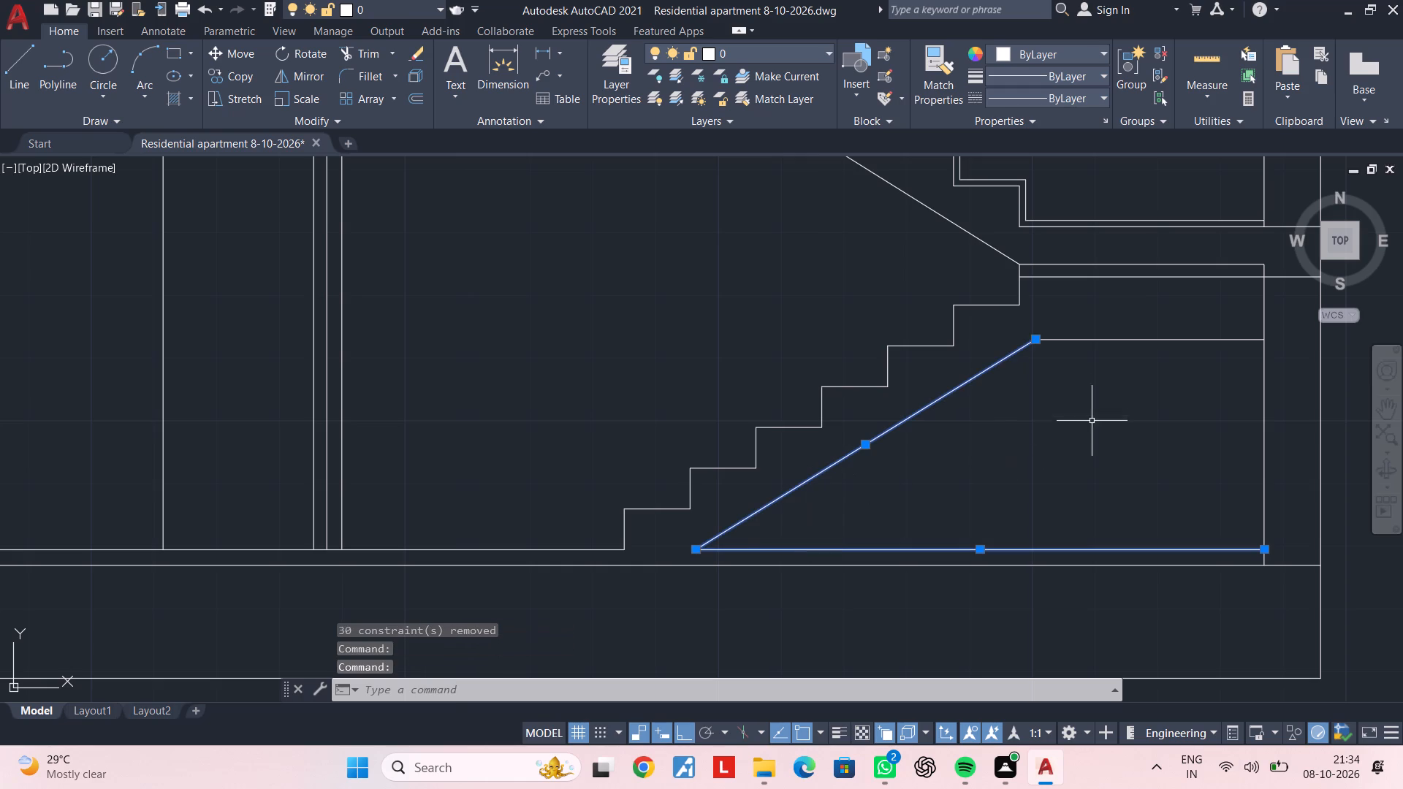
left_click(1093, 340)
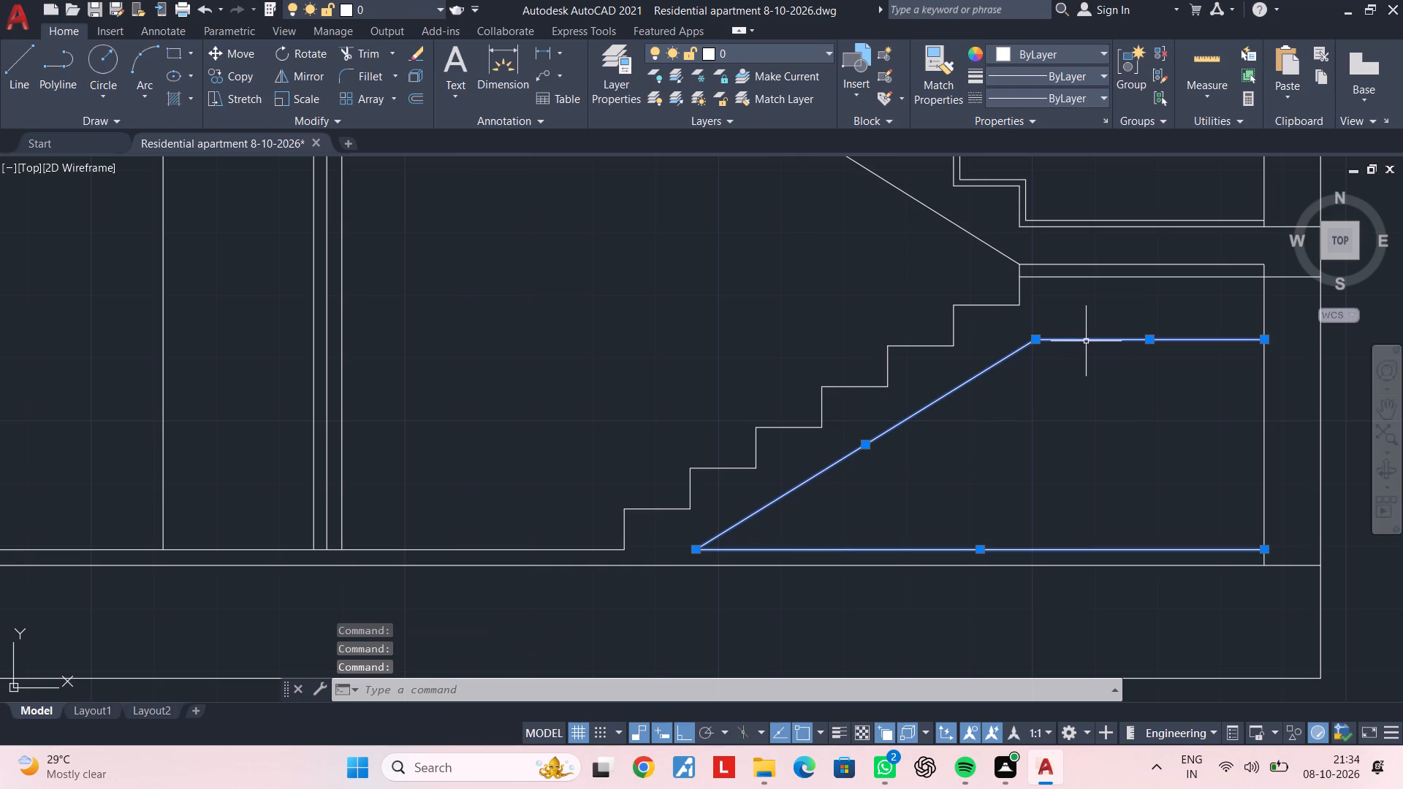
type("J")
key("space")
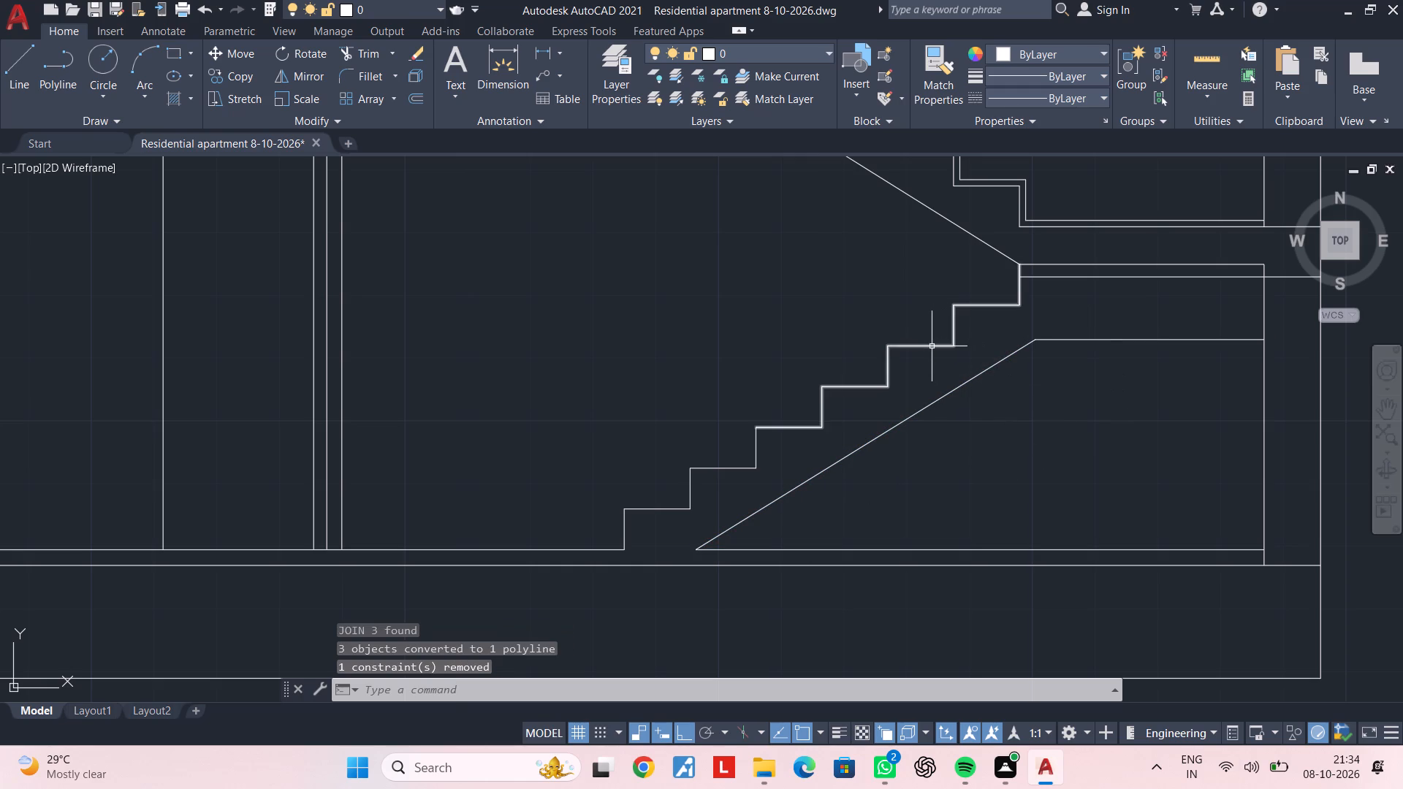
Join the two step polylines of the lower flight and the missed riser between them into a single polyline.
left_click(931, 347)
scroll(758, 436, "up", 2)
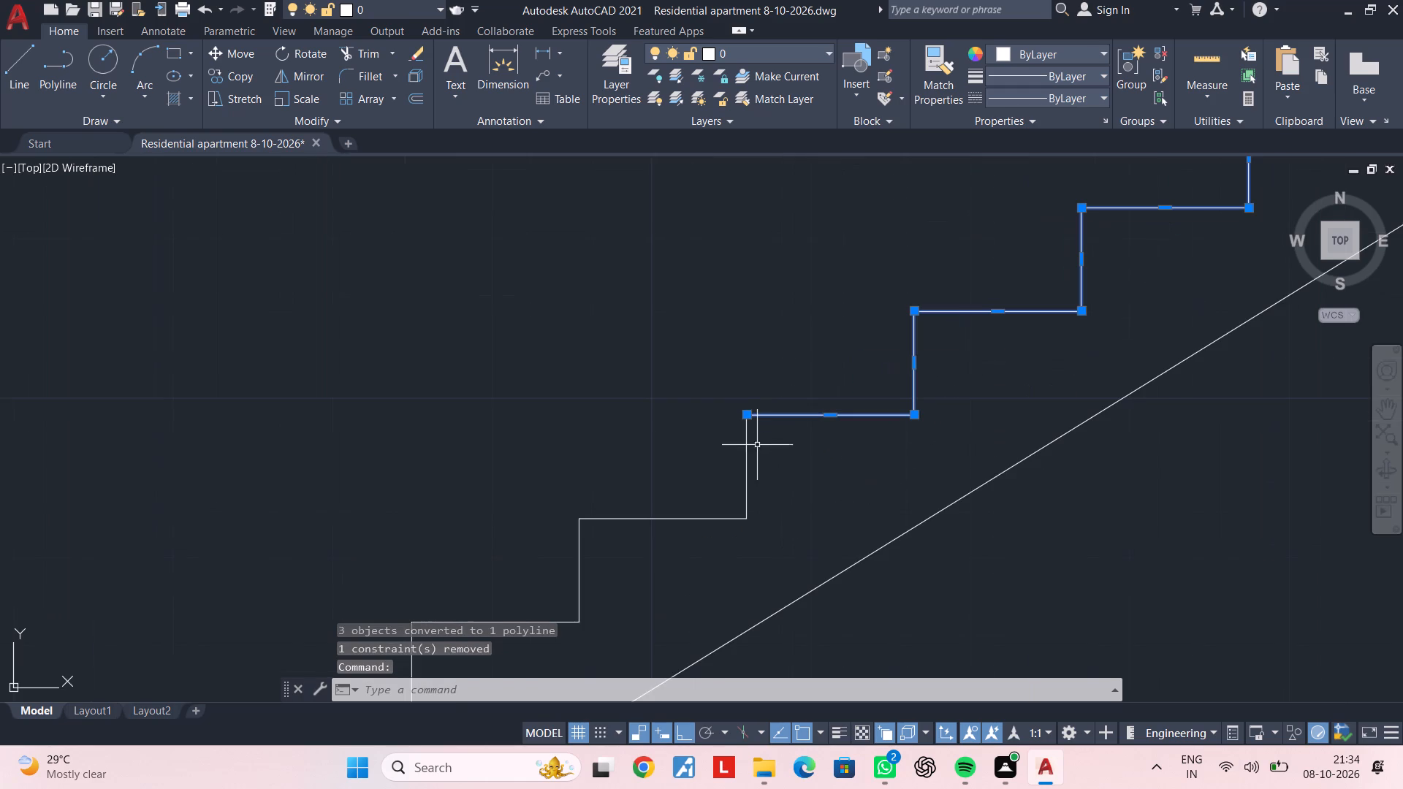
left_click(757, 446)
left_click(671, 486)
scroll(671, 486, "down", 3)
middle_click_drag(684, 484, 773, 427)
scroll(761, 441, "up", 1)
left_click(761, 427)
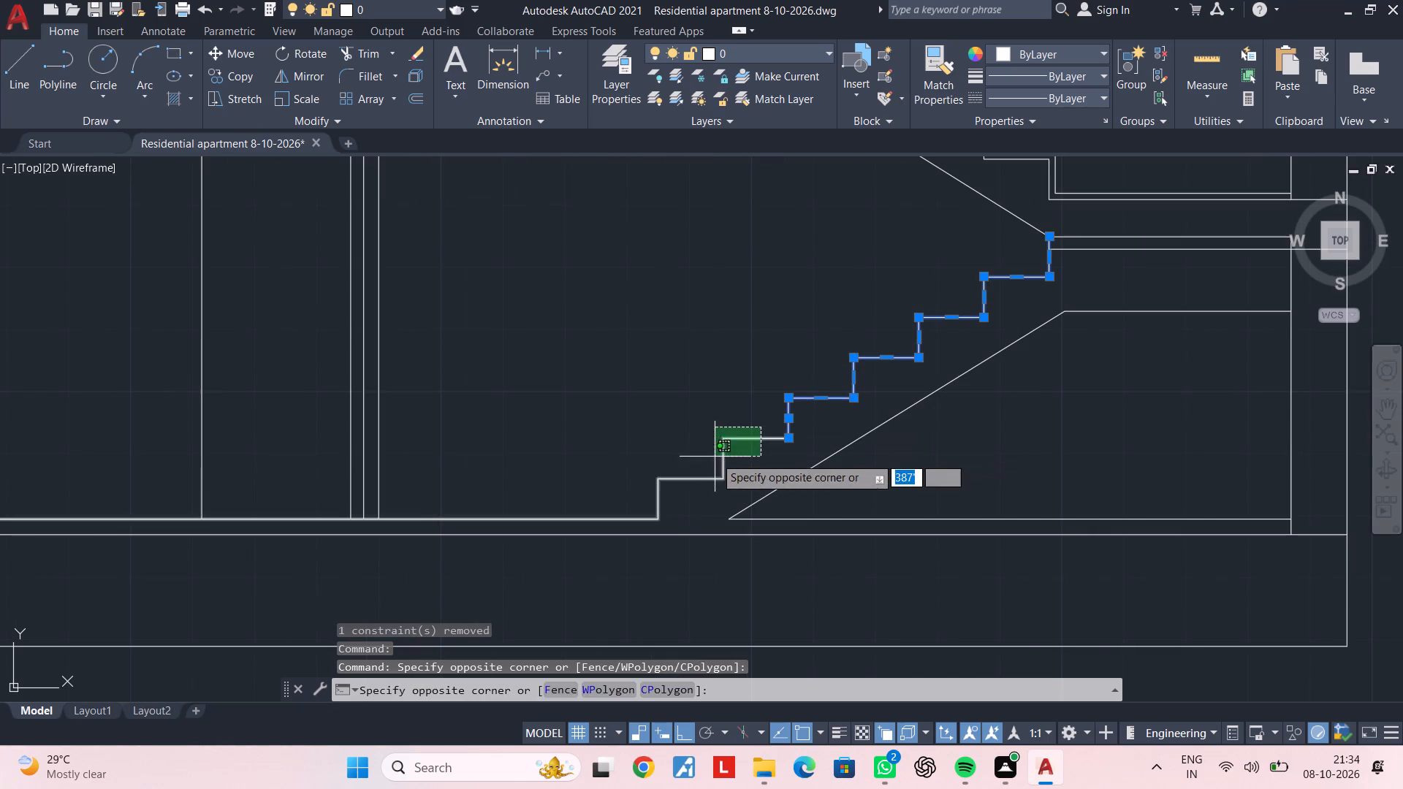
left_click(715, 457)
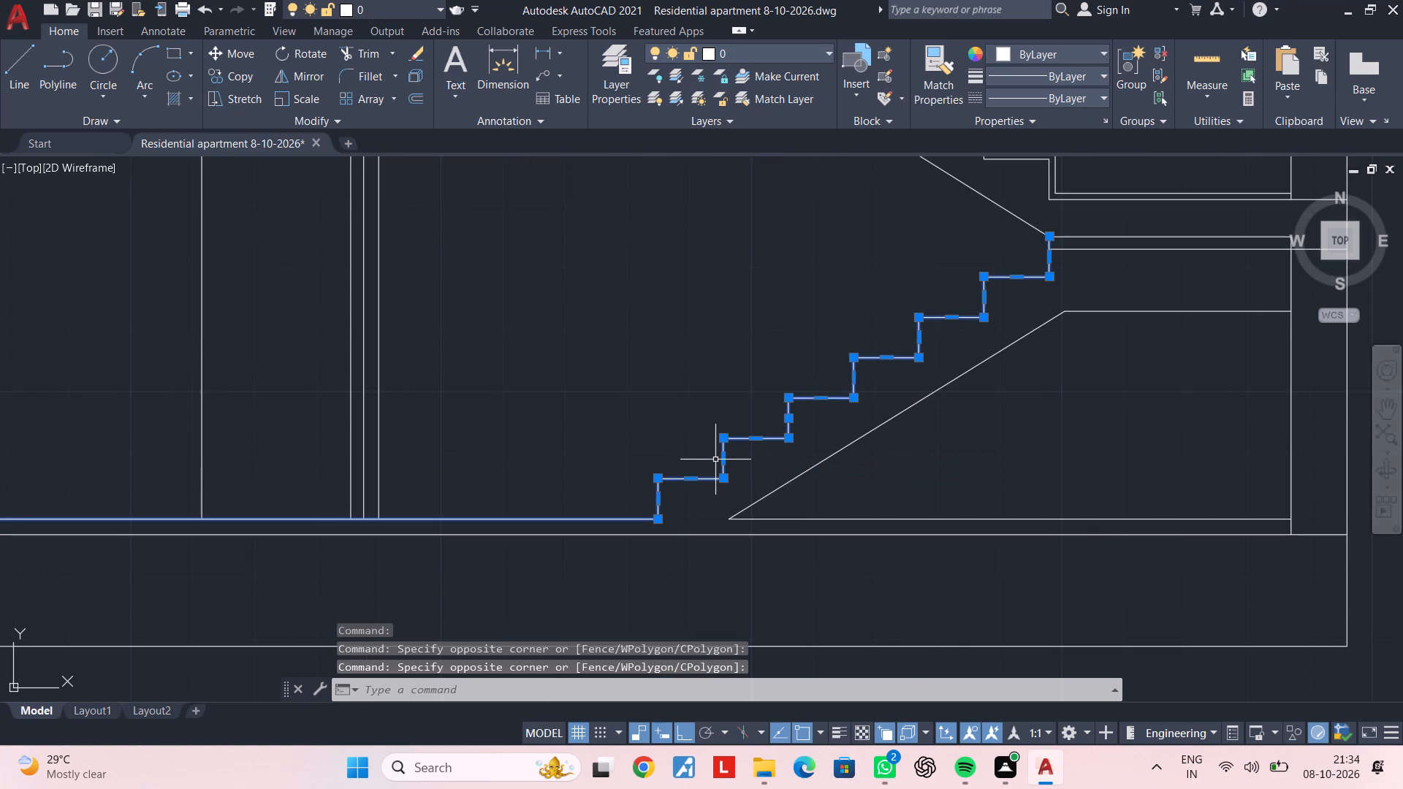
type("J")
key("space")
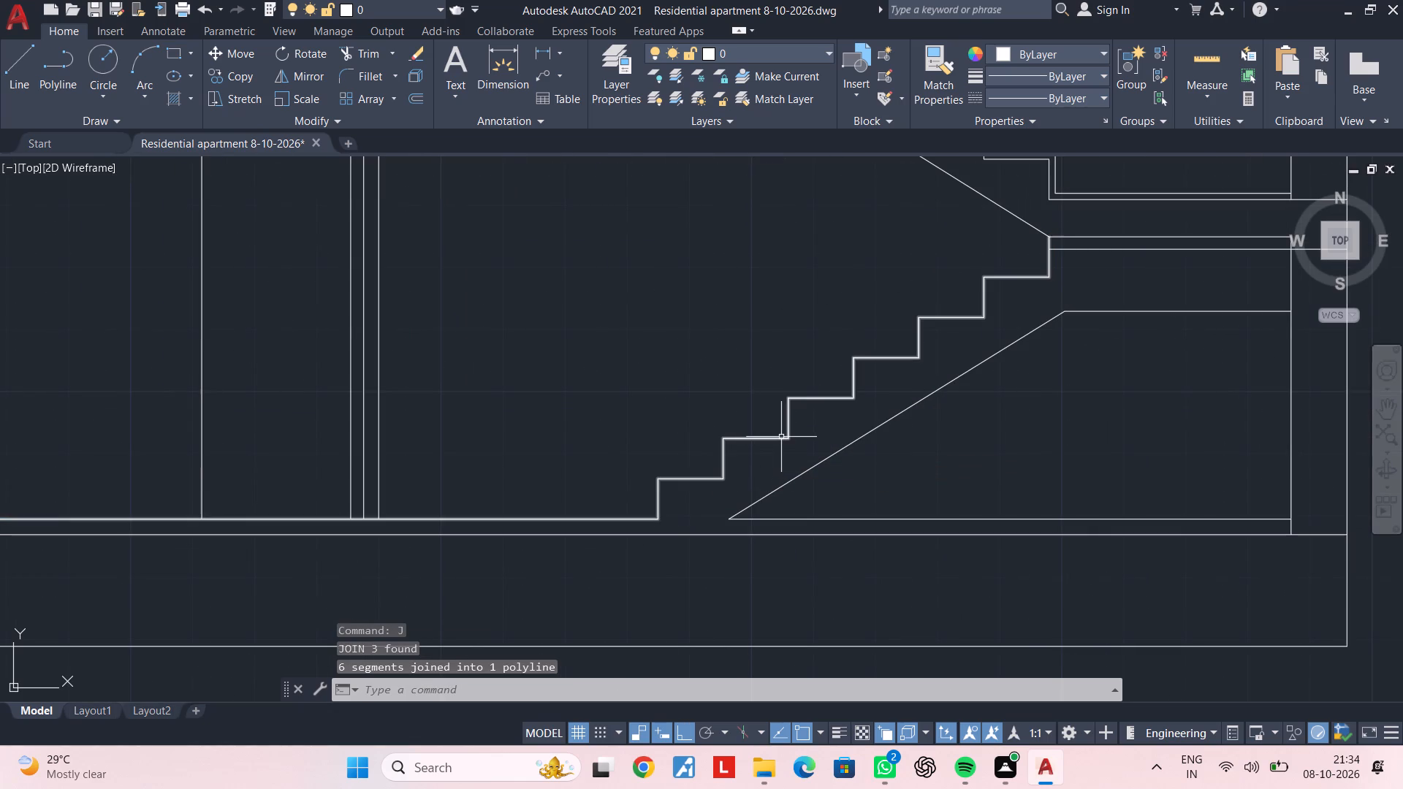
middle_click_drag(943, 451, 886, 472)
key("Escape")
Examine the mid-landing lines at the outer wall and the upper flight up to the slab edge.
scroll(1008, 404, "down", 1)
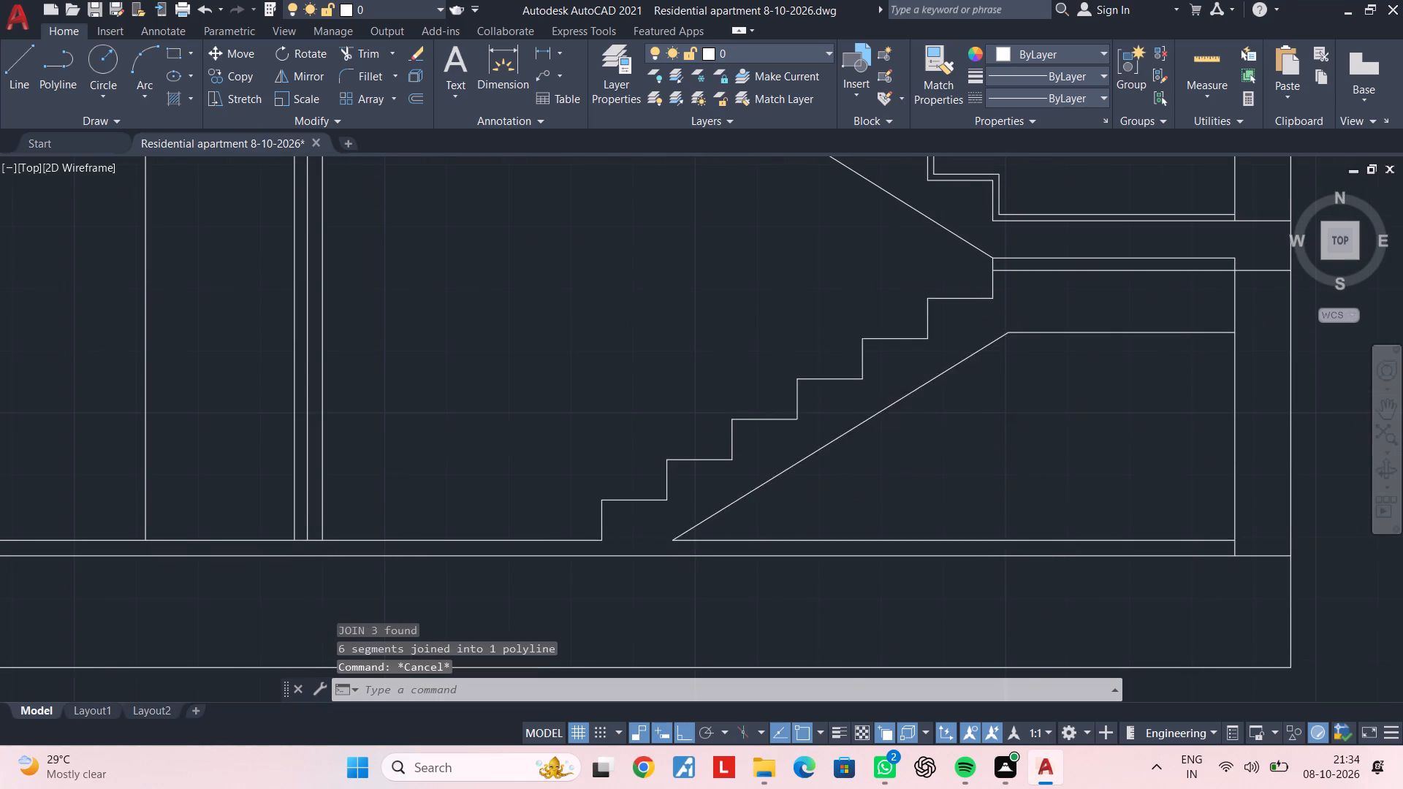
scroll(1008, 404, "down", 1)
middle_click_drag(1003, 411, 916, 462)
key("Escape")
scroll(923, 403, "up", 2)
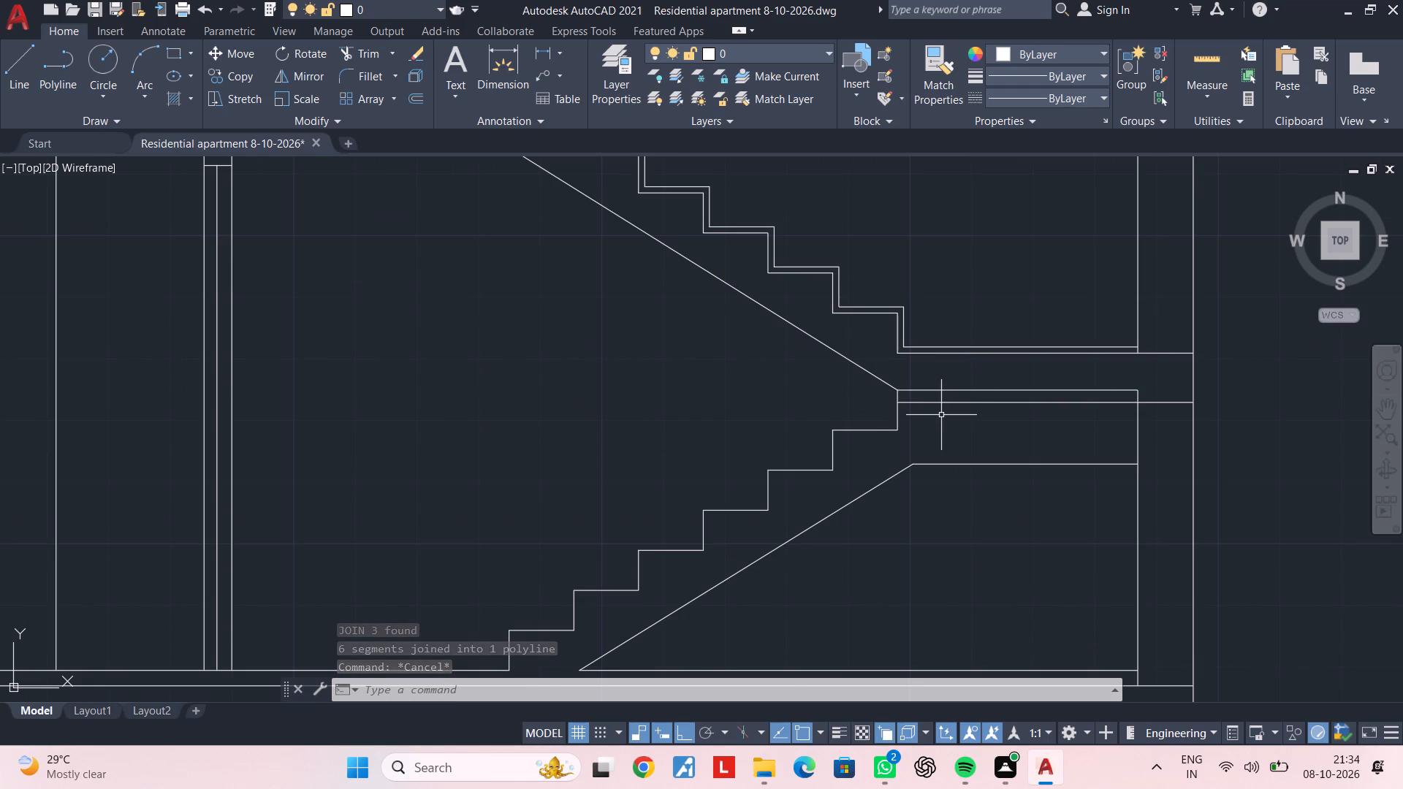
scroll(985, 405, "up", 1)
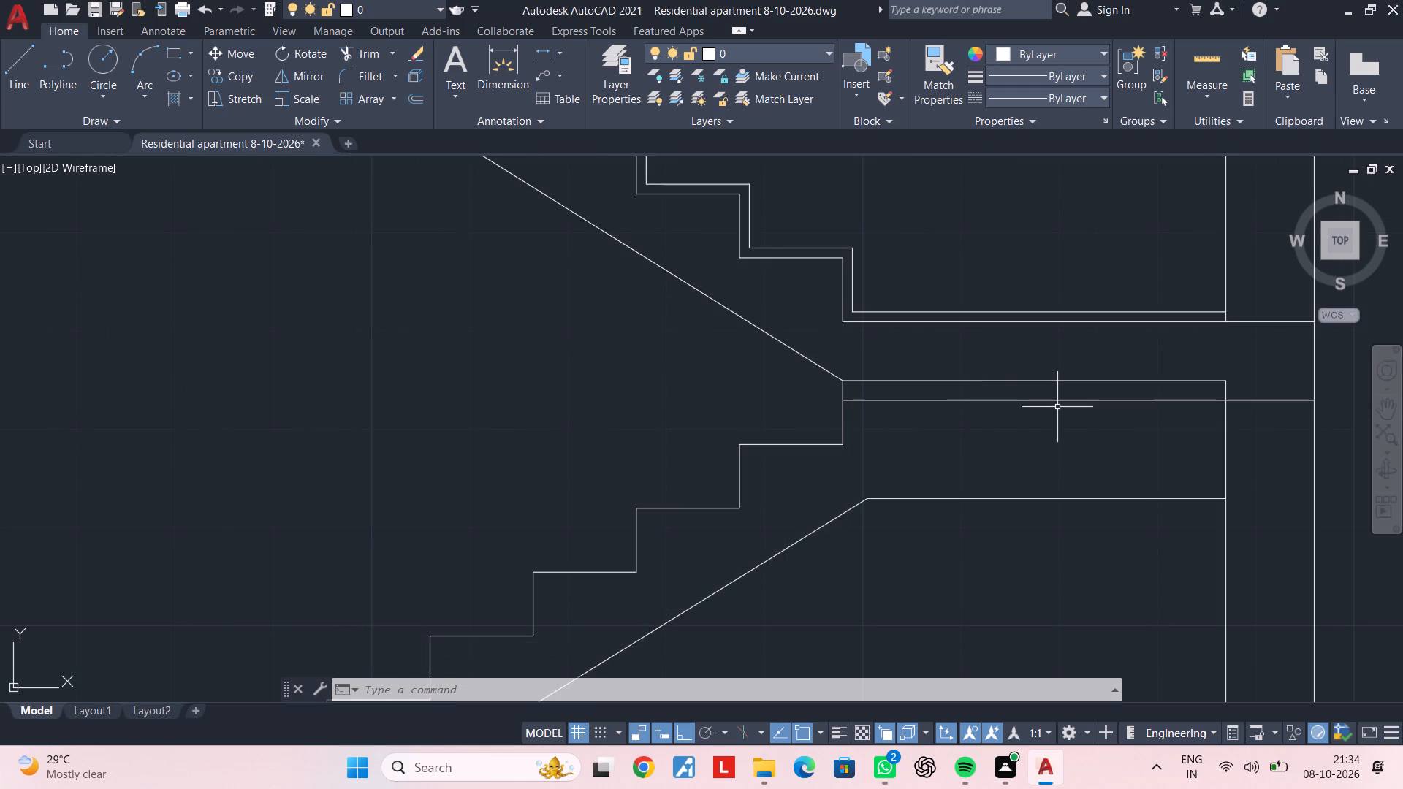
middle_click_drag(1057, 407, 959, 411)
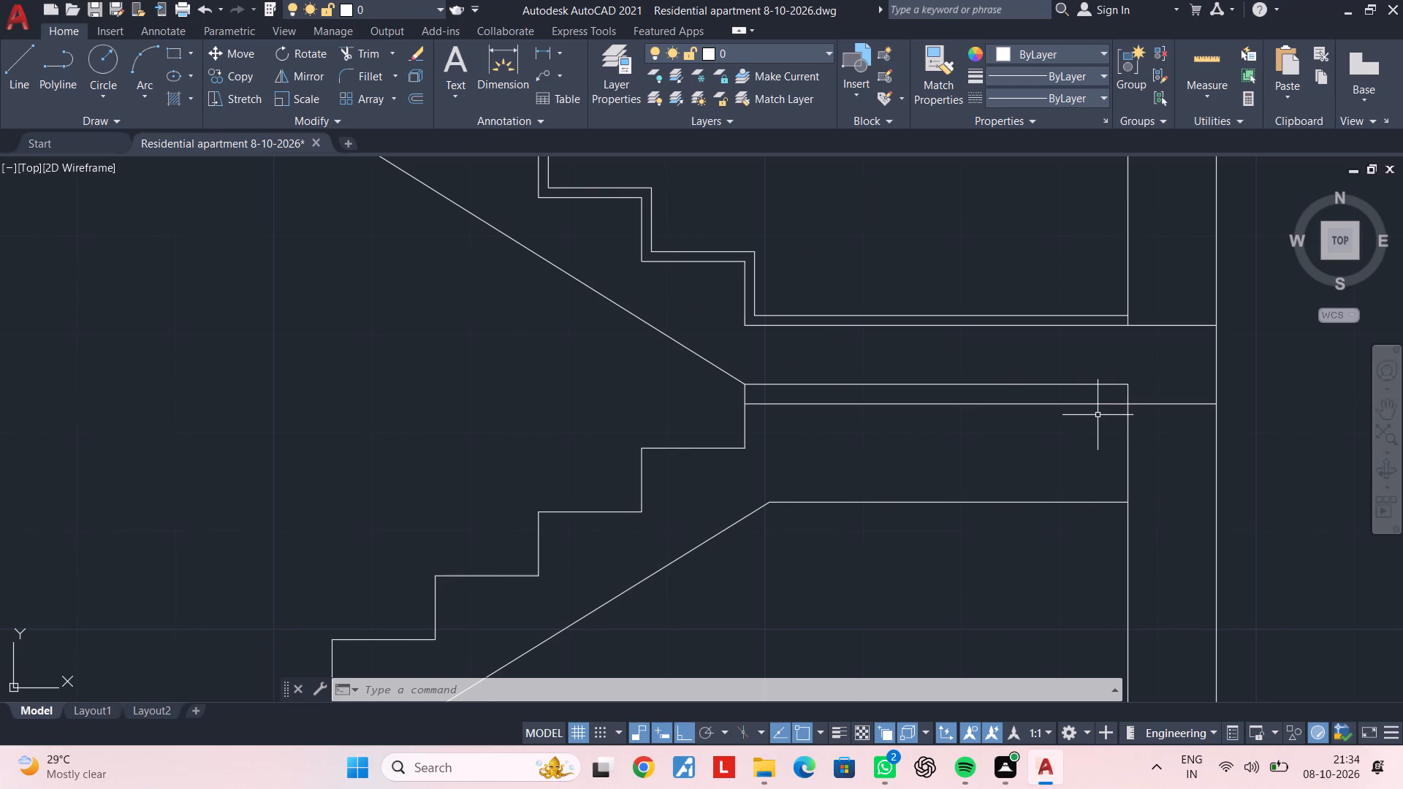
middle_click_drag(940, 422, 901, 438)
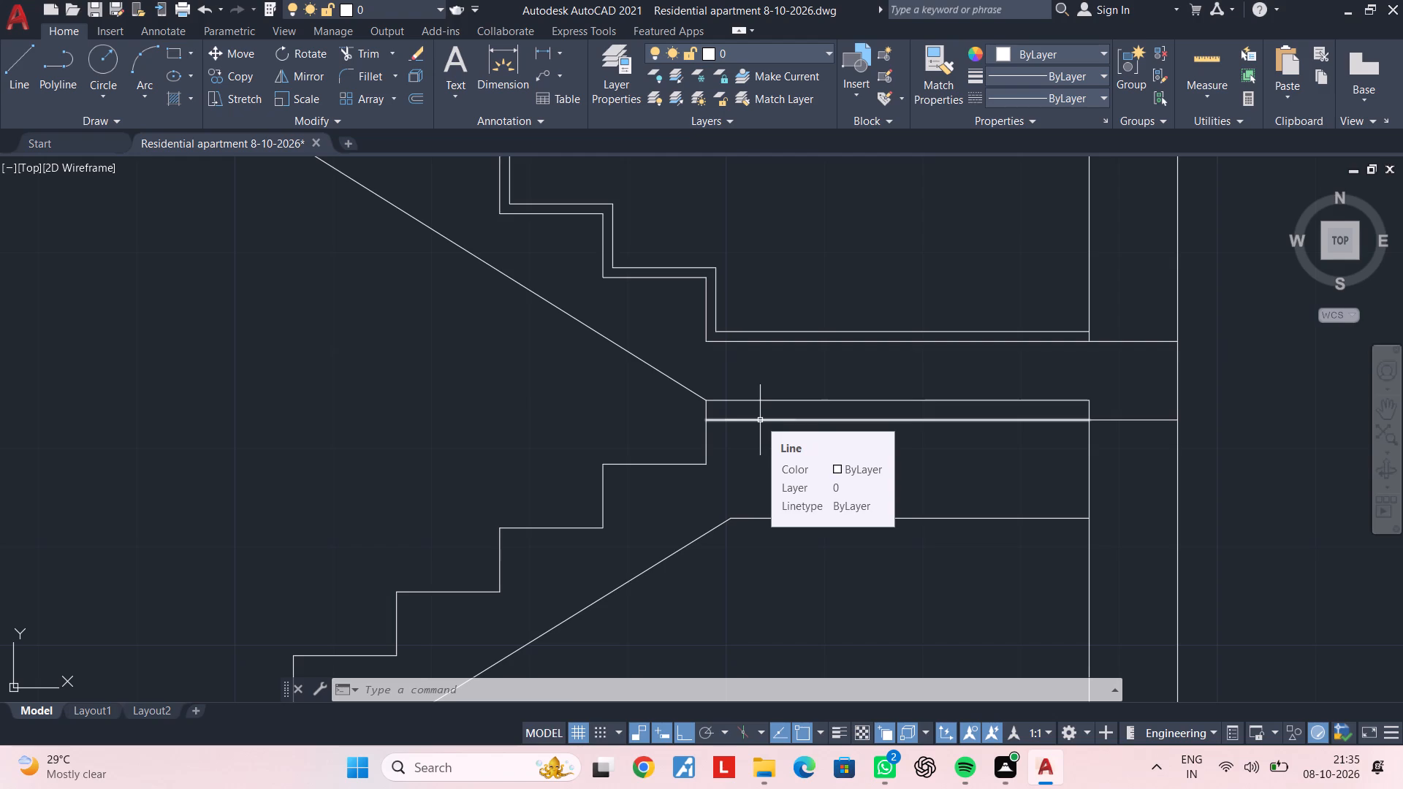
scroll(794, 431, "down", 1)
scroll(855, 393, "down", 3)
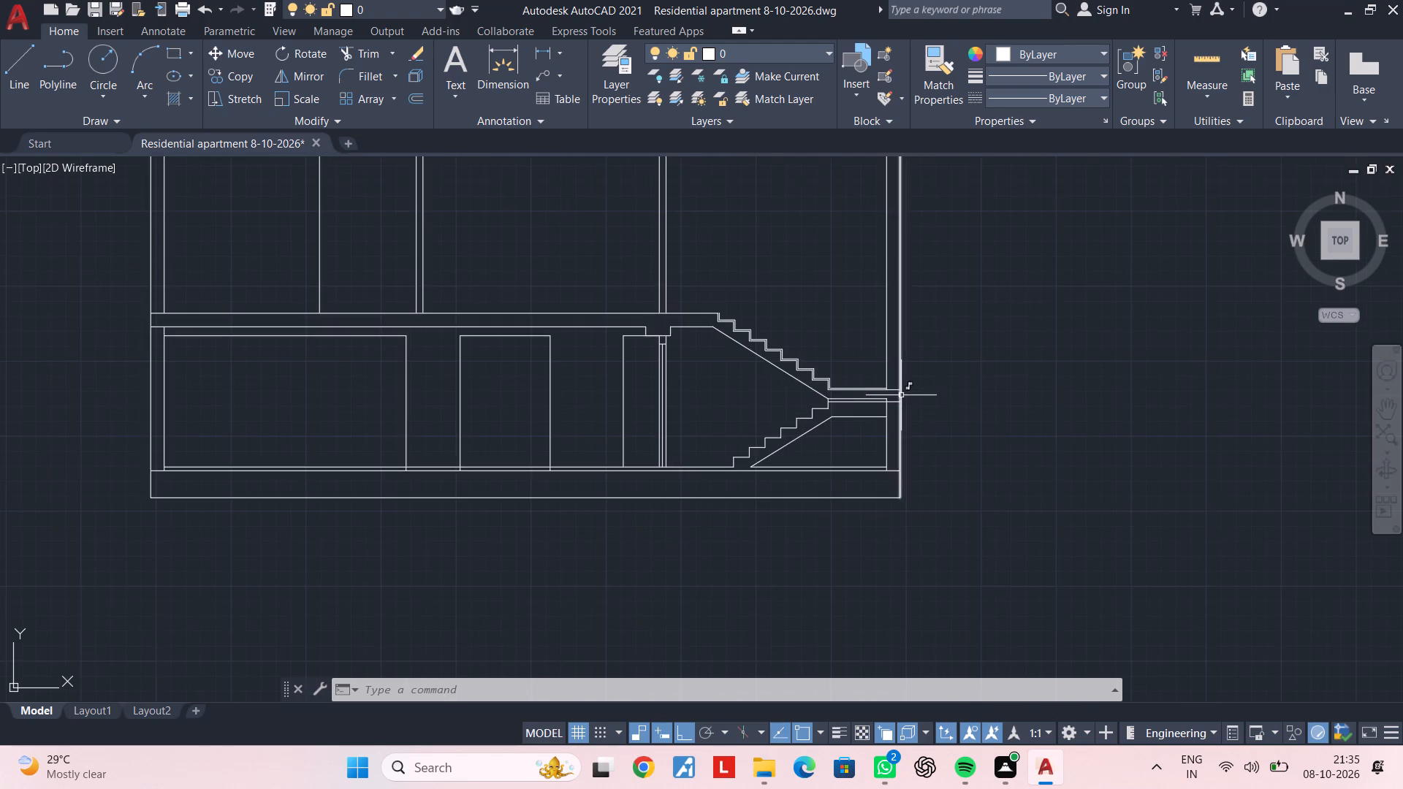
middle_click_drag(902, 395, 888, 498)
scroll(720, 438, "up", 2)
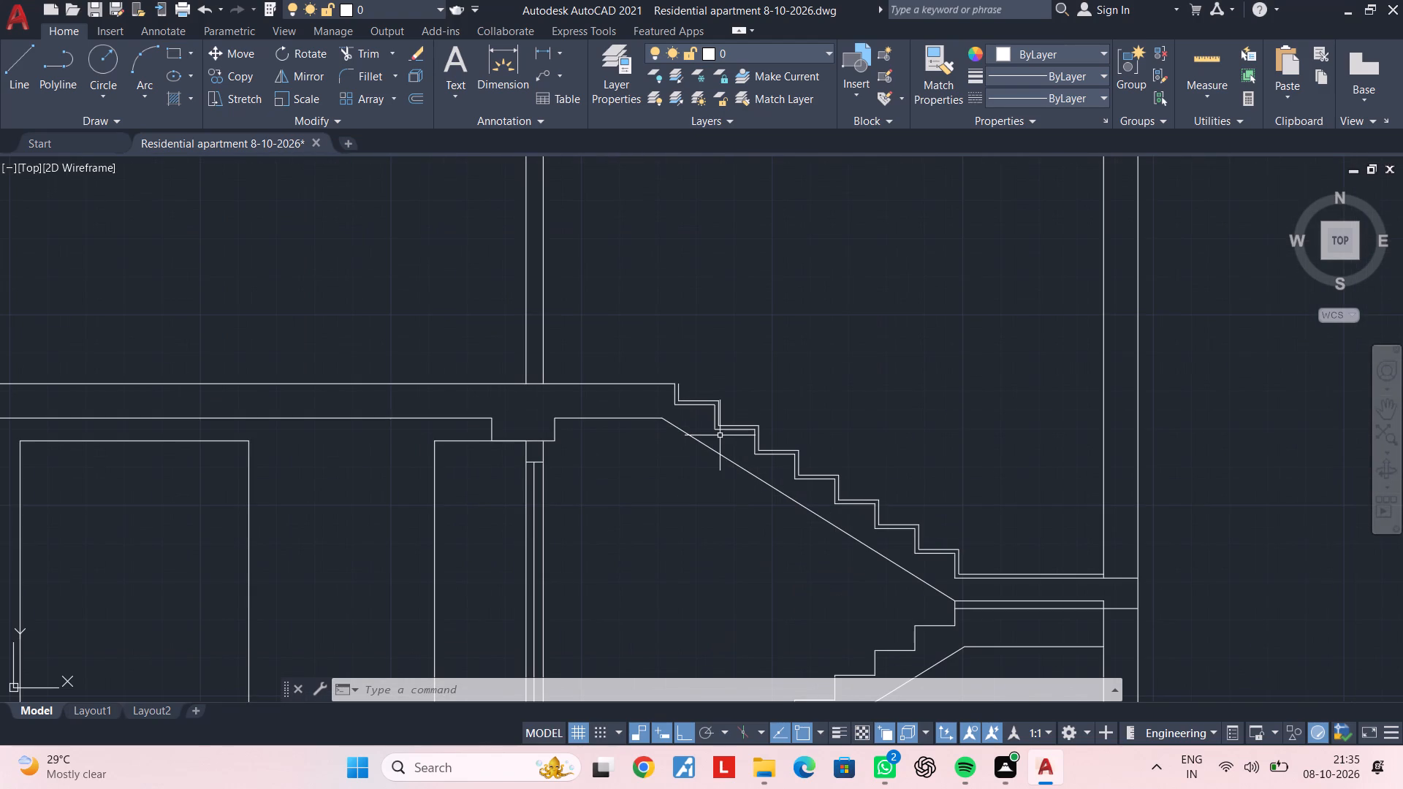
key("Escape")
key("Escape")
key("Escape")
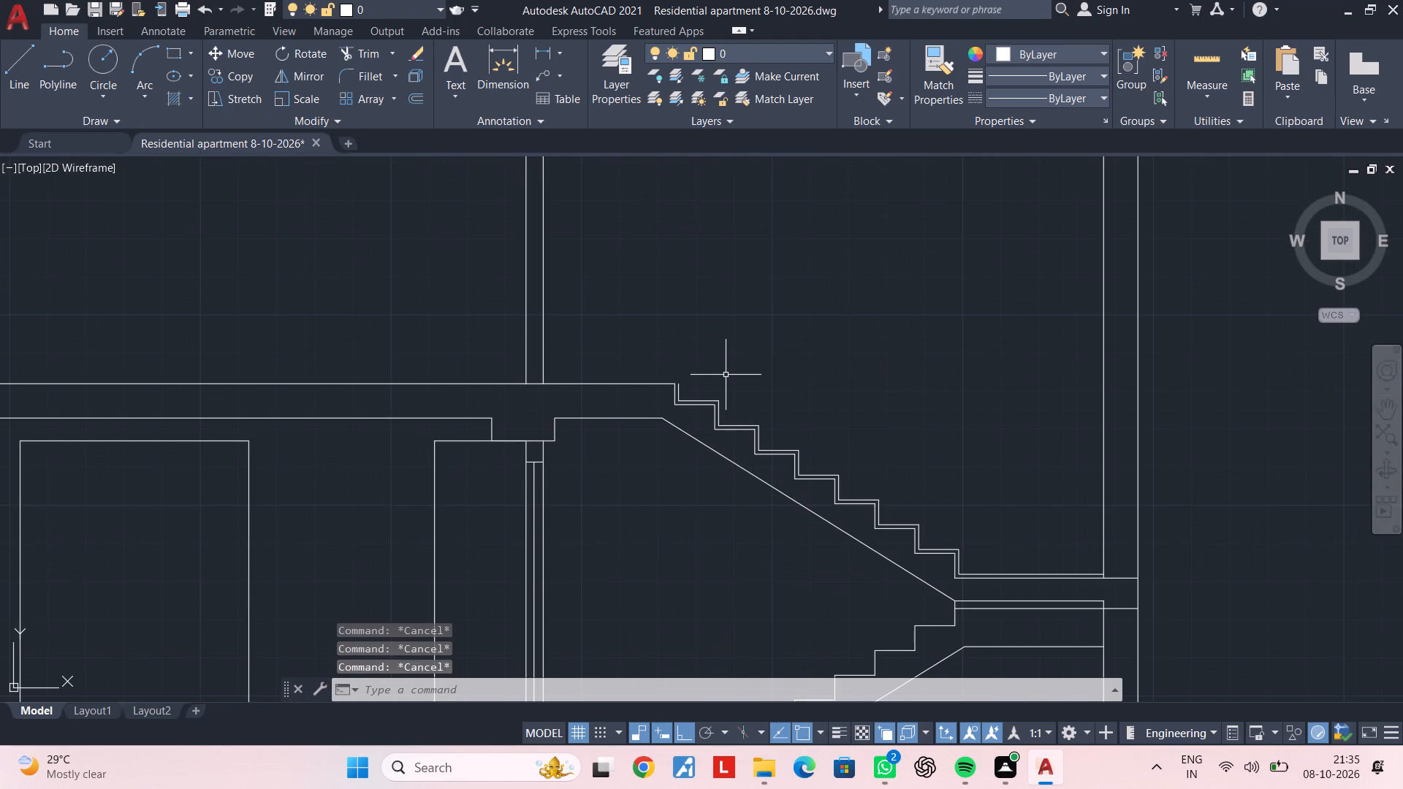
key("Escape")
key("Escape")
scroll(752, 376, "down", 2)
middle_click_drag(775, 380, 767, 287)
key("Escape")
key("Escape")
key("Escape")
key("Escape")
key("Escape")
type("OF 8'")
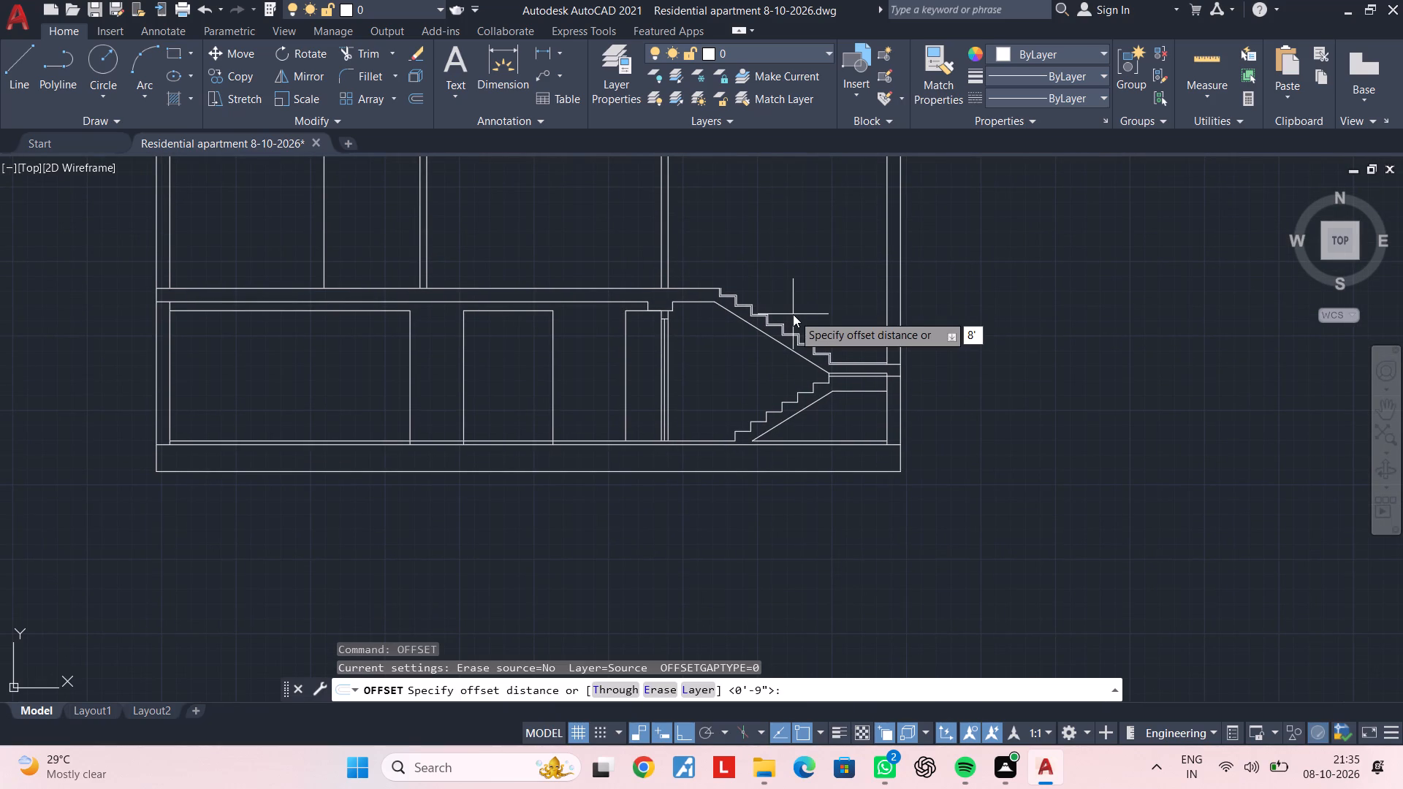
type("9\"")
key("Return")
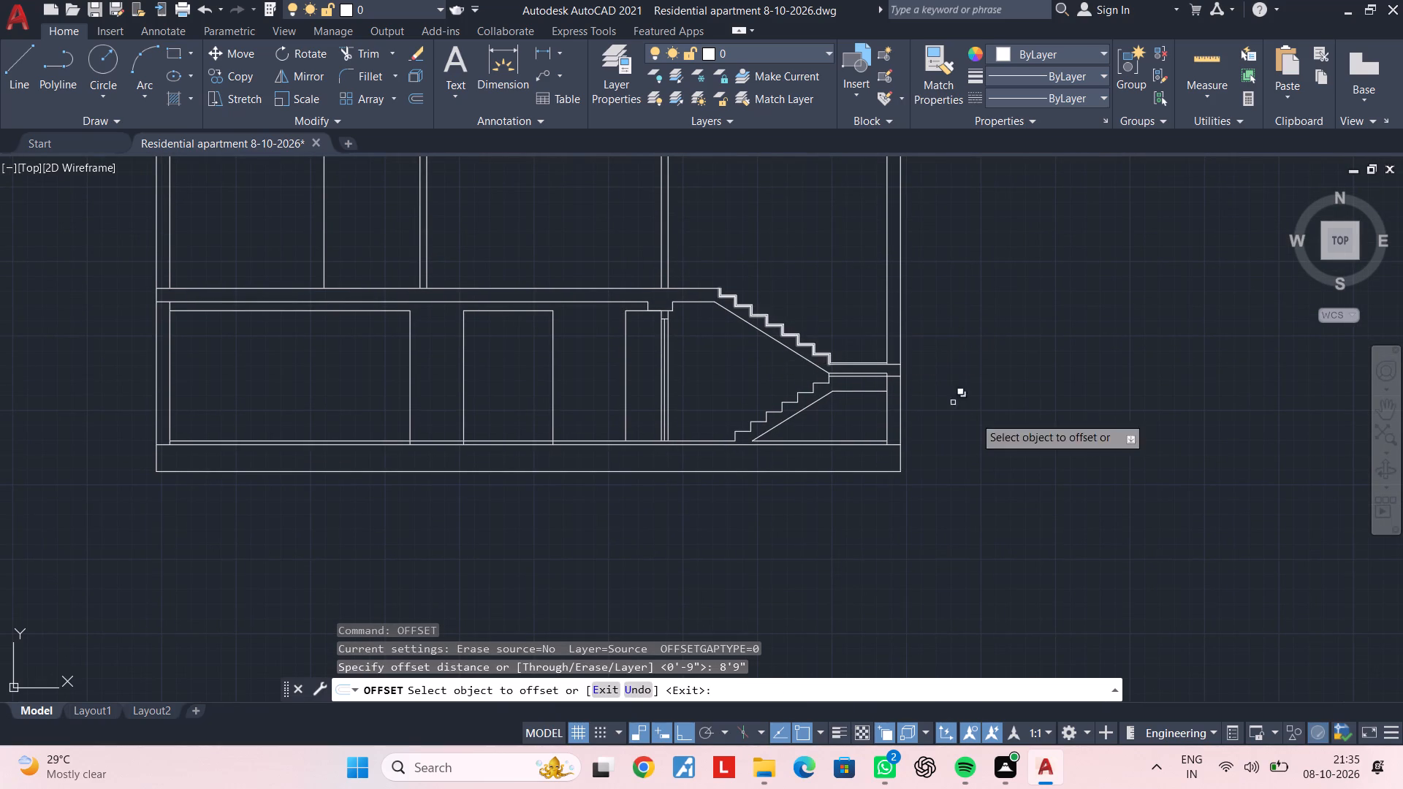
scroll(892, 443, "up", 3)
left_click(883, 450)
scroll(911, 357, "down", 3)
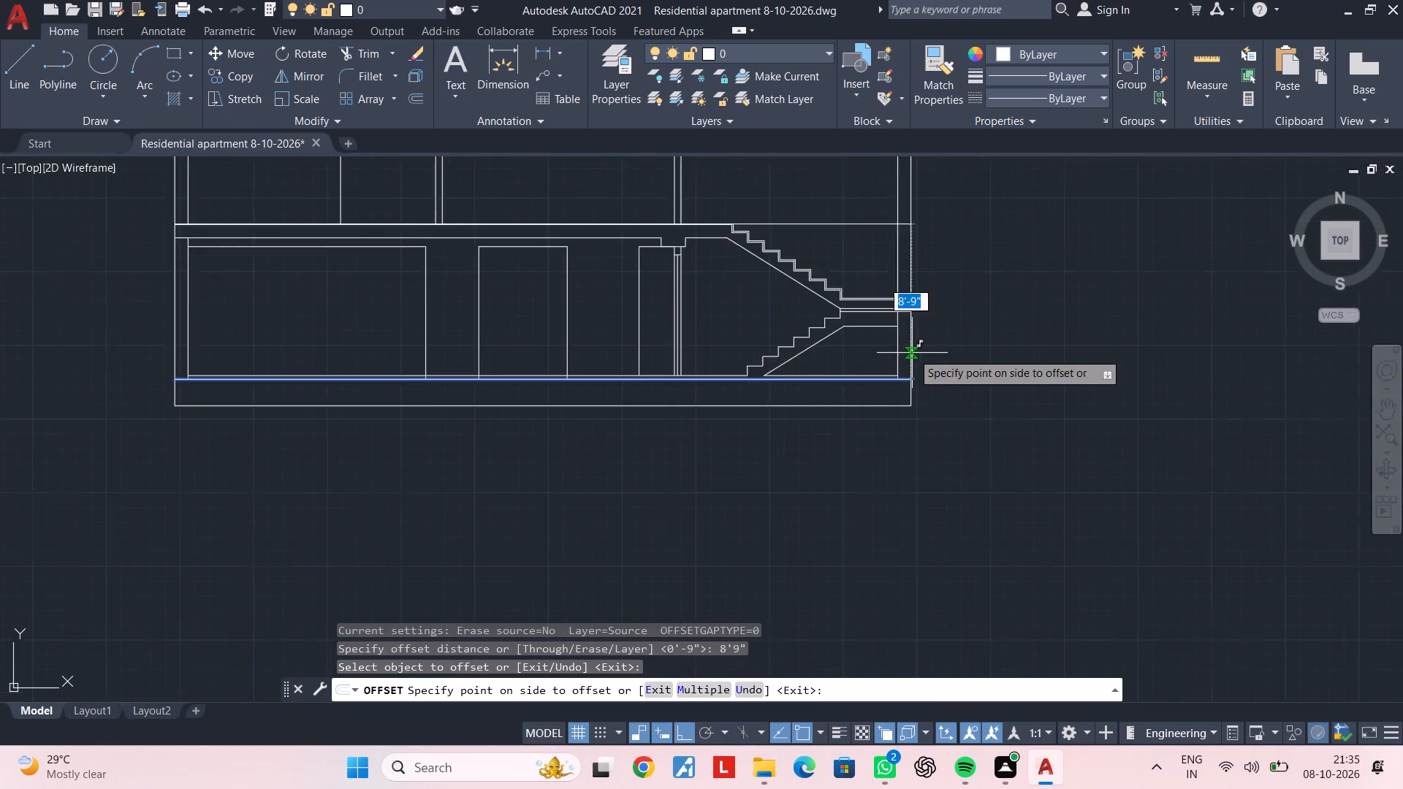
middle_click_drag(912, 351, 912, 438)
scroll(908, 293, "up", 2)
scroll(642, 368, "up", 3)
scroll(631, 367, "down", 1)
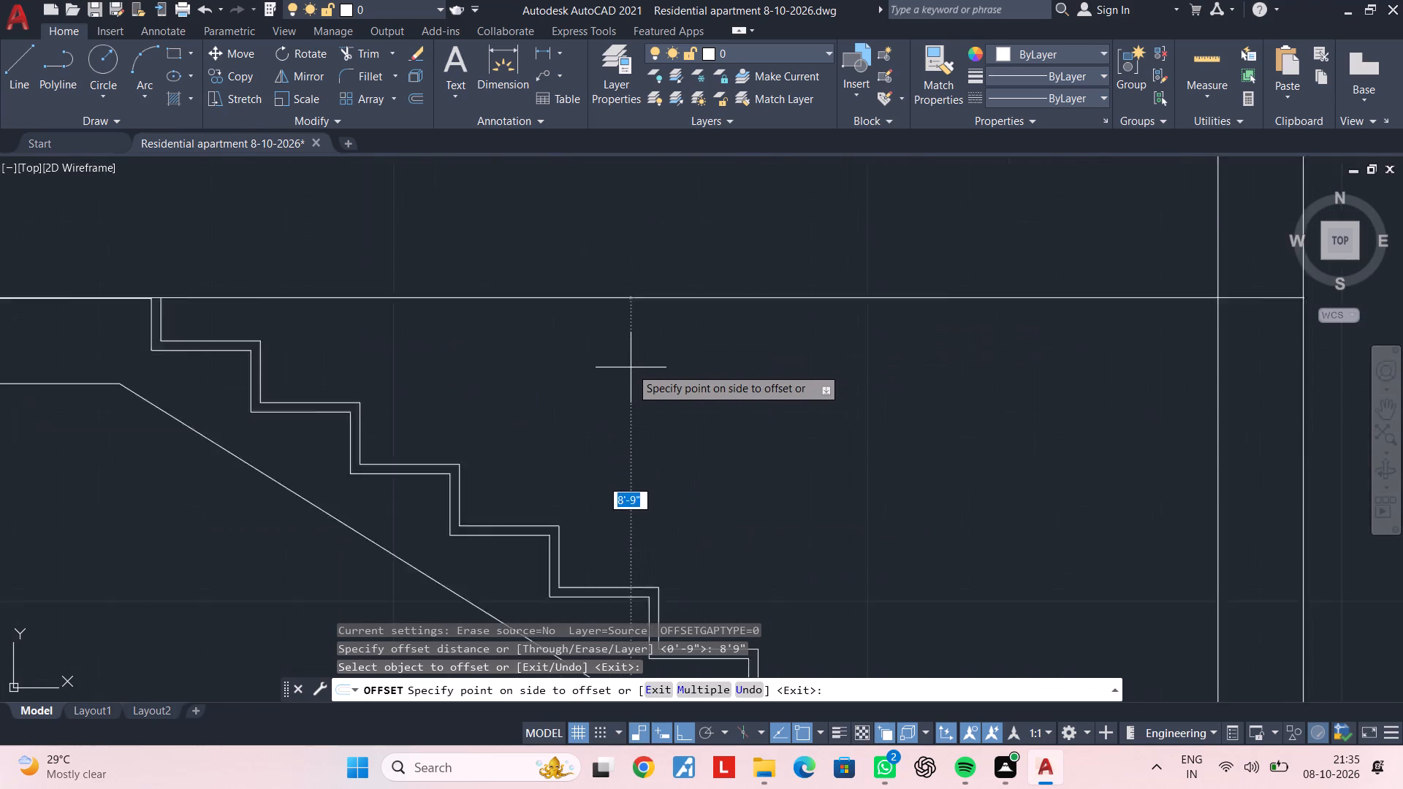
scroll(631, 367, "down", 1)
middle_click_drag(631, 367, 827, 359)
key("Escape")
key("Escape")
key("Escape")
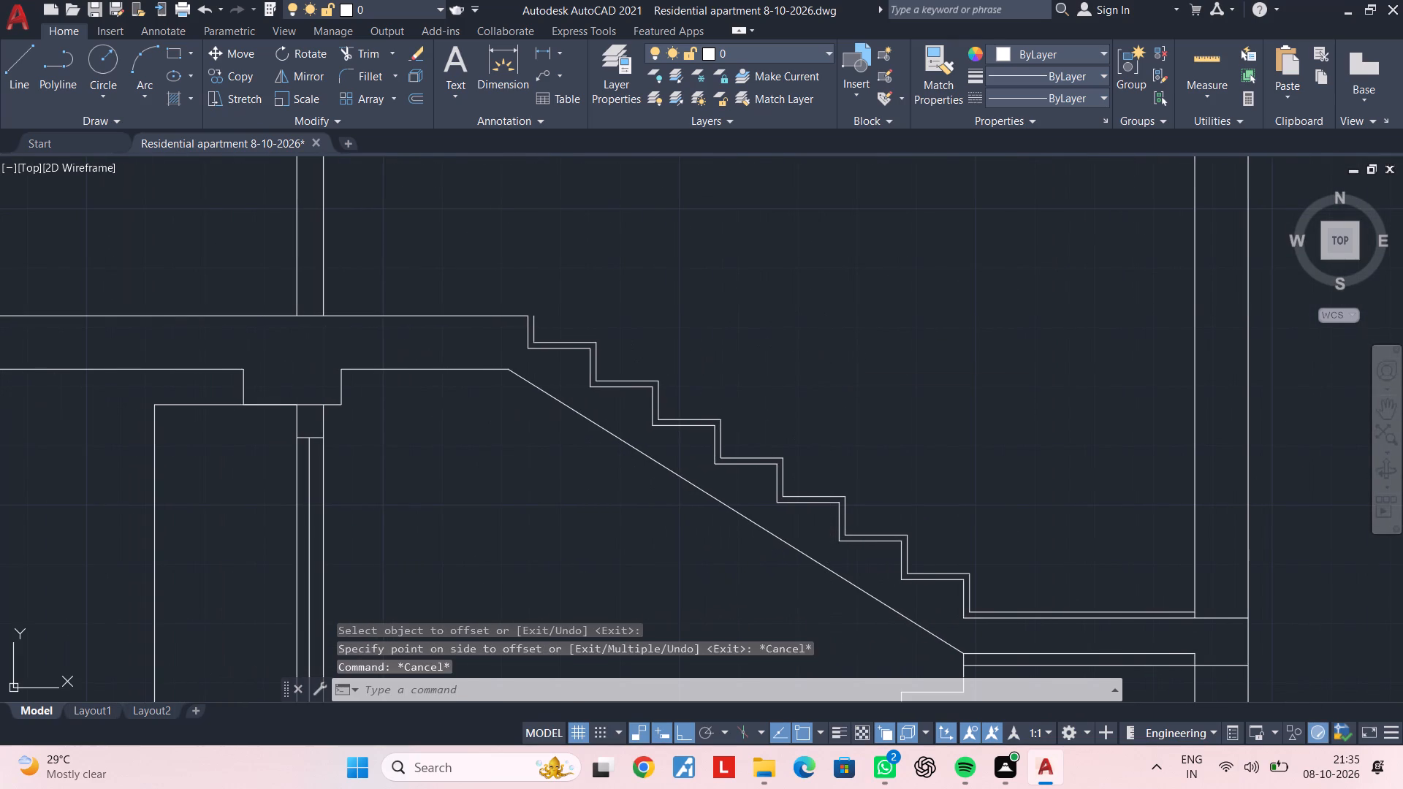
Extend the top line of the slab at the stair head across the upper riser lines and on to the outer wall face.
type("EX")
key("space")
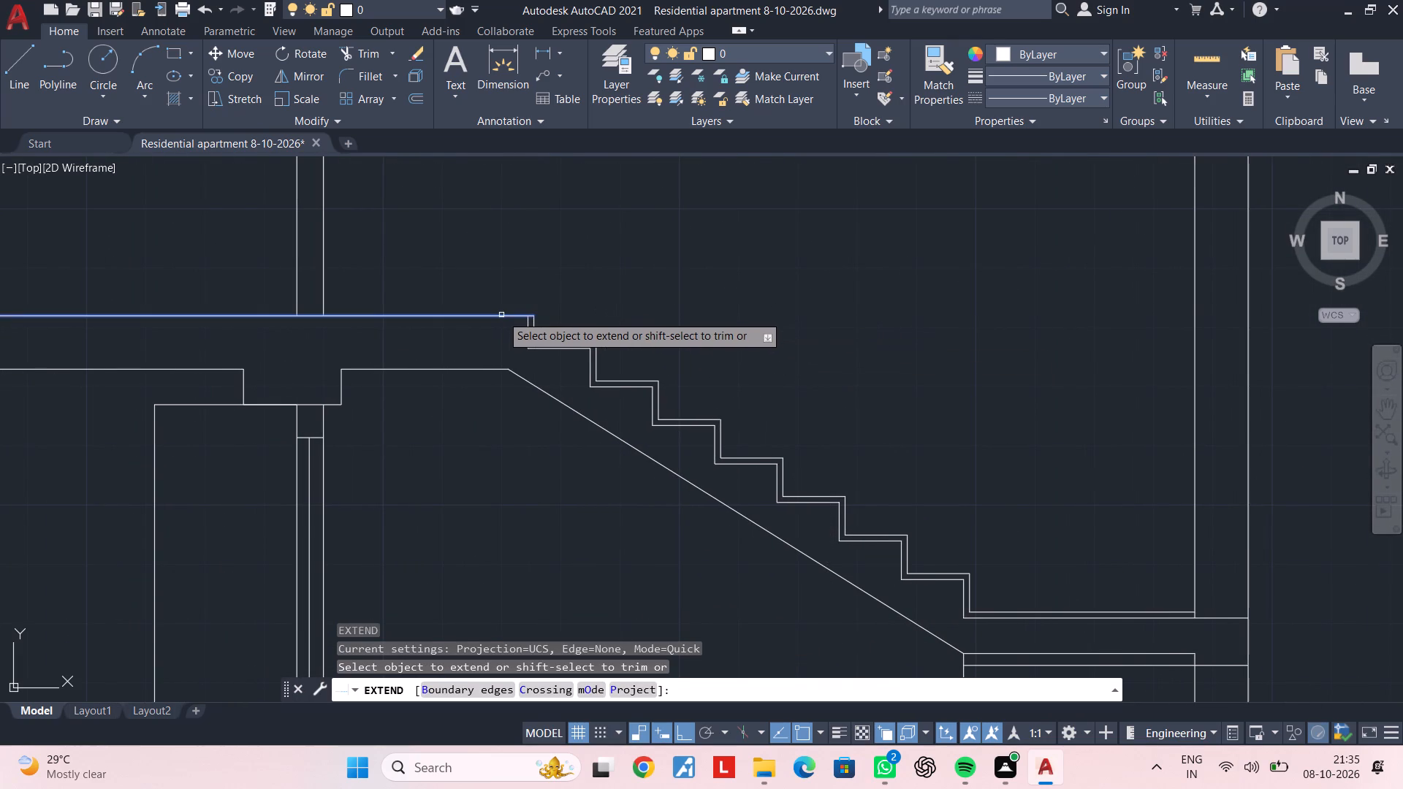
left_click(501, 315)
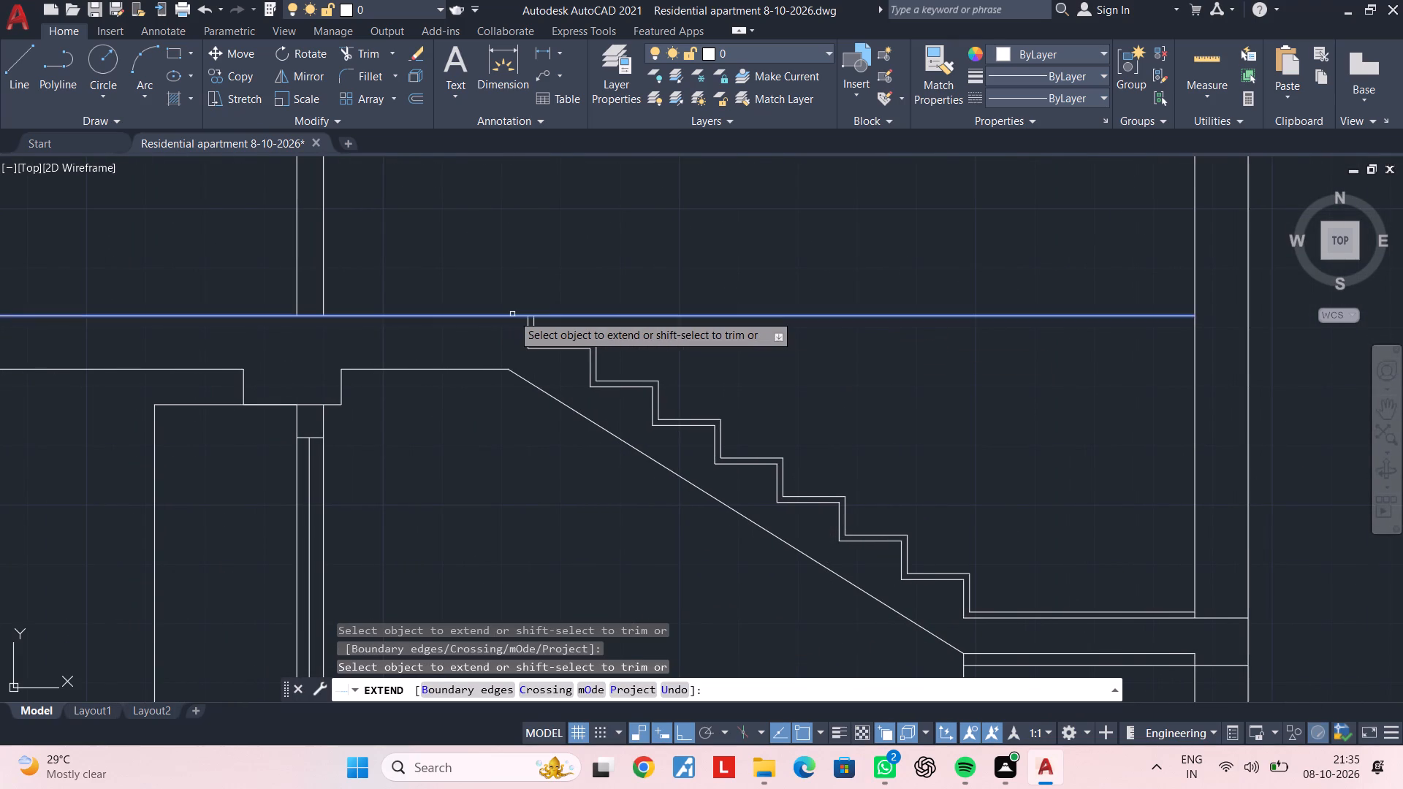
left_click(512, 314)
left_click(886, 314)
key("Escape")
key("Escape")
middle_click_drag(897, 348, 940, 349)
key("Escape")
key("Escape")
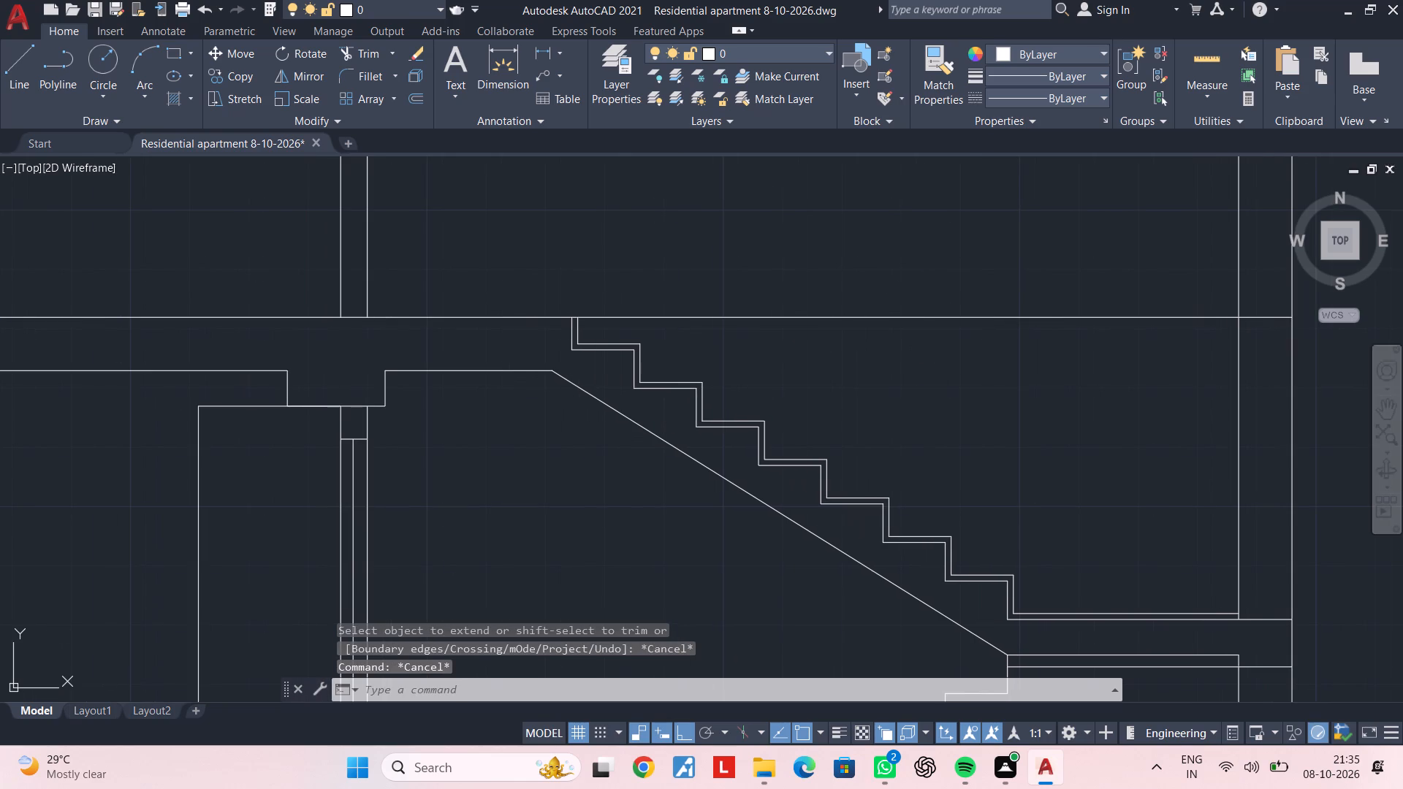
Trim the extended slab top line between the top riser and the outer wall, and delete the leftover piece within the wall.
key("t")
key("e")
key("Escape")
key("Escape")
key("Escape")
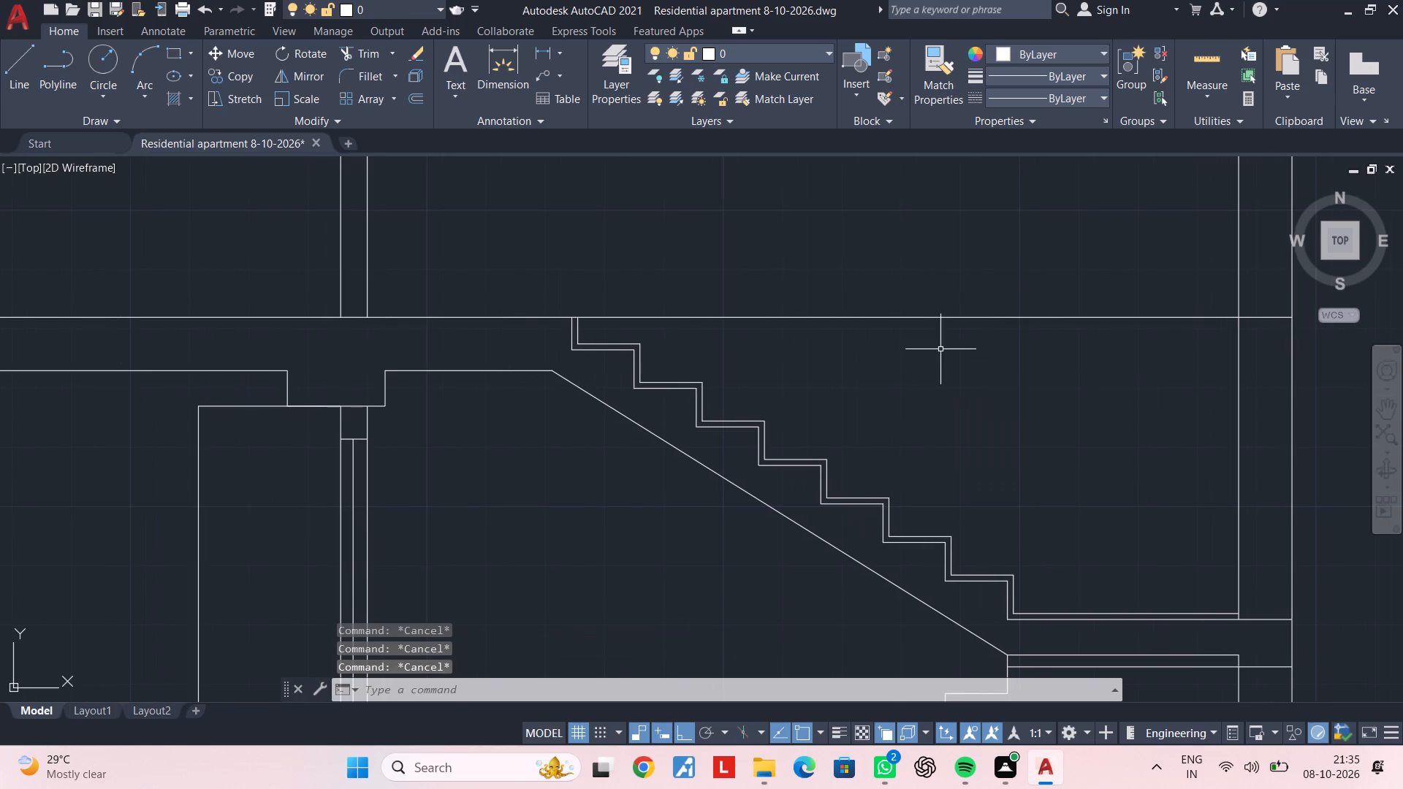
key("Escape")
key("Escape")
key("Escape")
type("TR")
key("space")
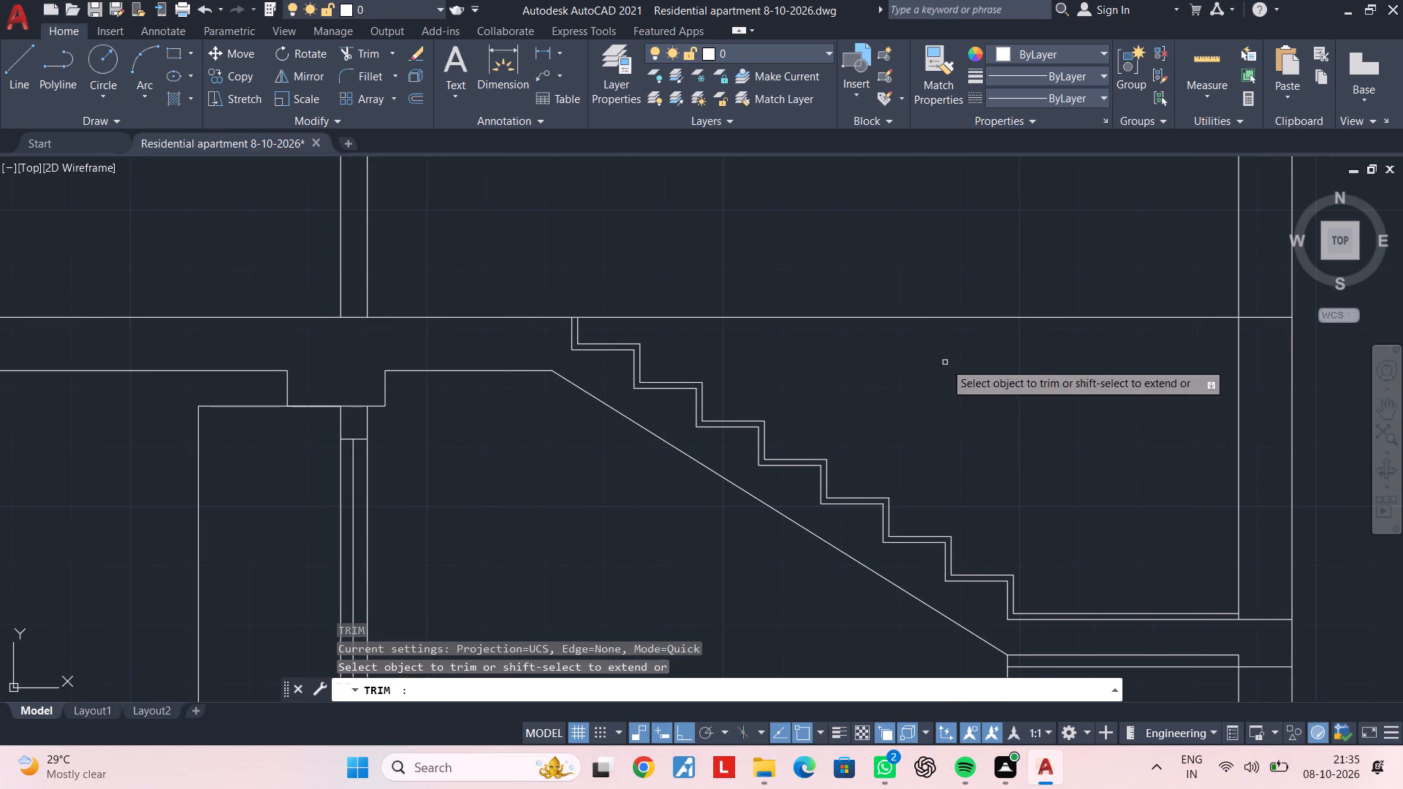
left_click_drag(949, 362, 951, 348)
left_click(948, 259)
key("Escape")
middle_click_drag(940, 306, 753, 367)
key("Escape")
key("Escape")
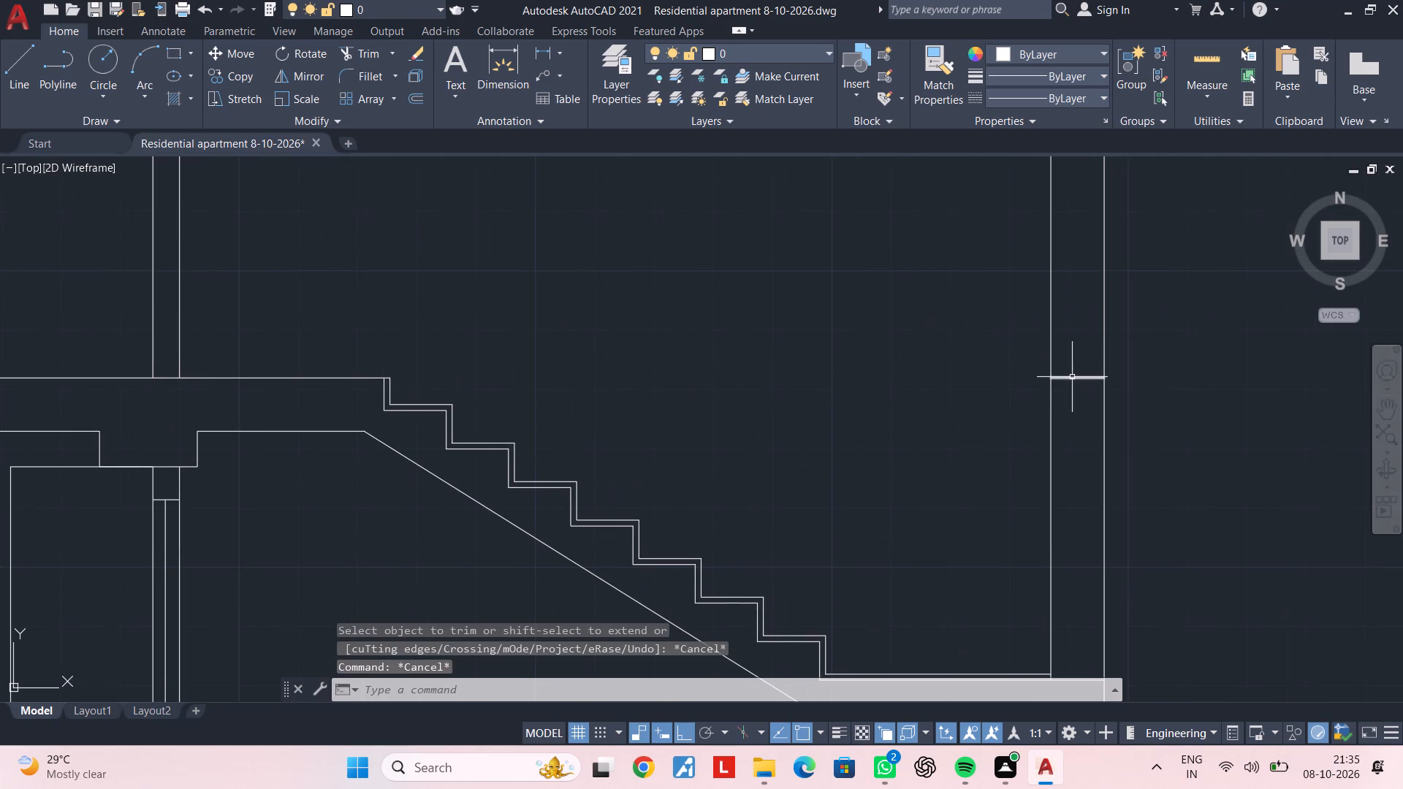
left_click(1072, 377)
key("Delete")
key("Escape")
key("Escape")
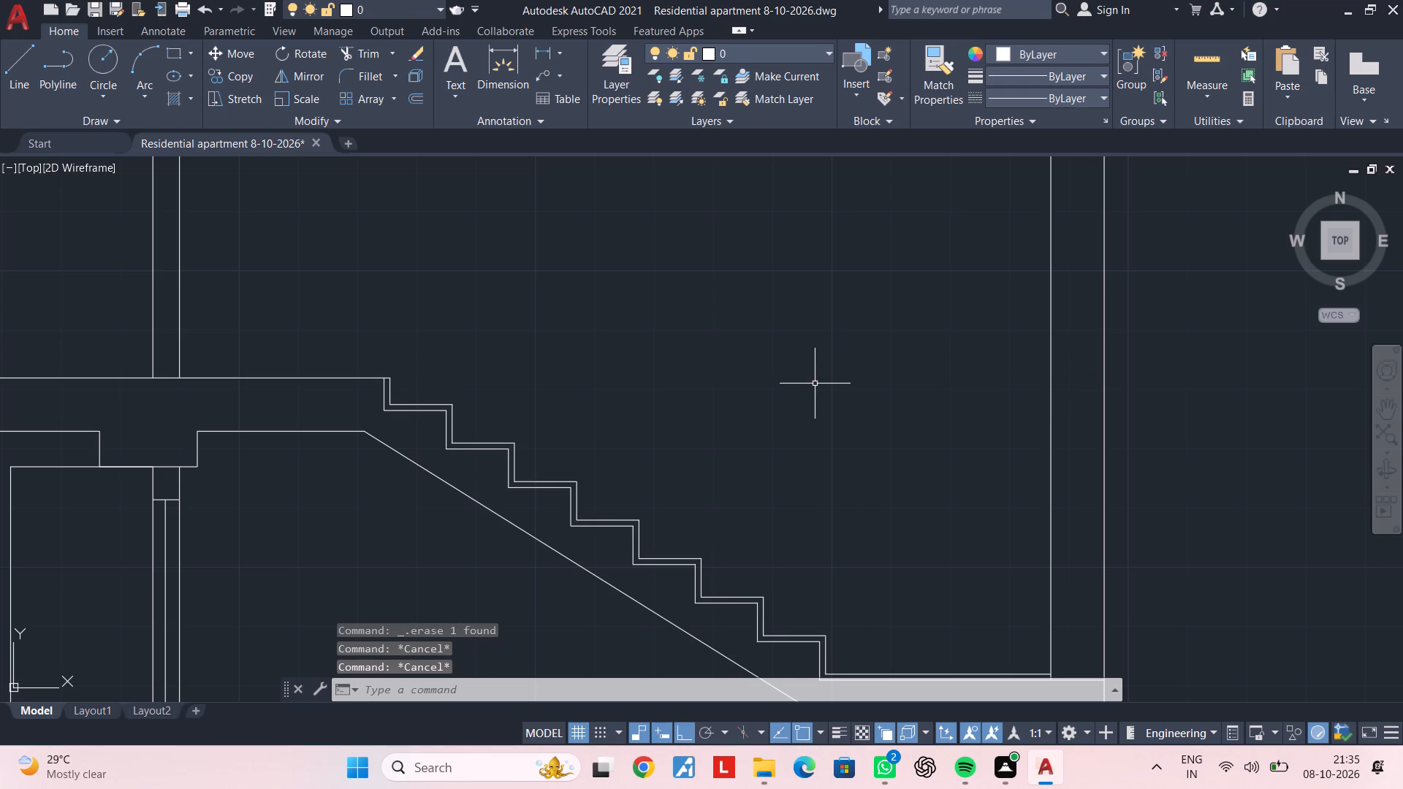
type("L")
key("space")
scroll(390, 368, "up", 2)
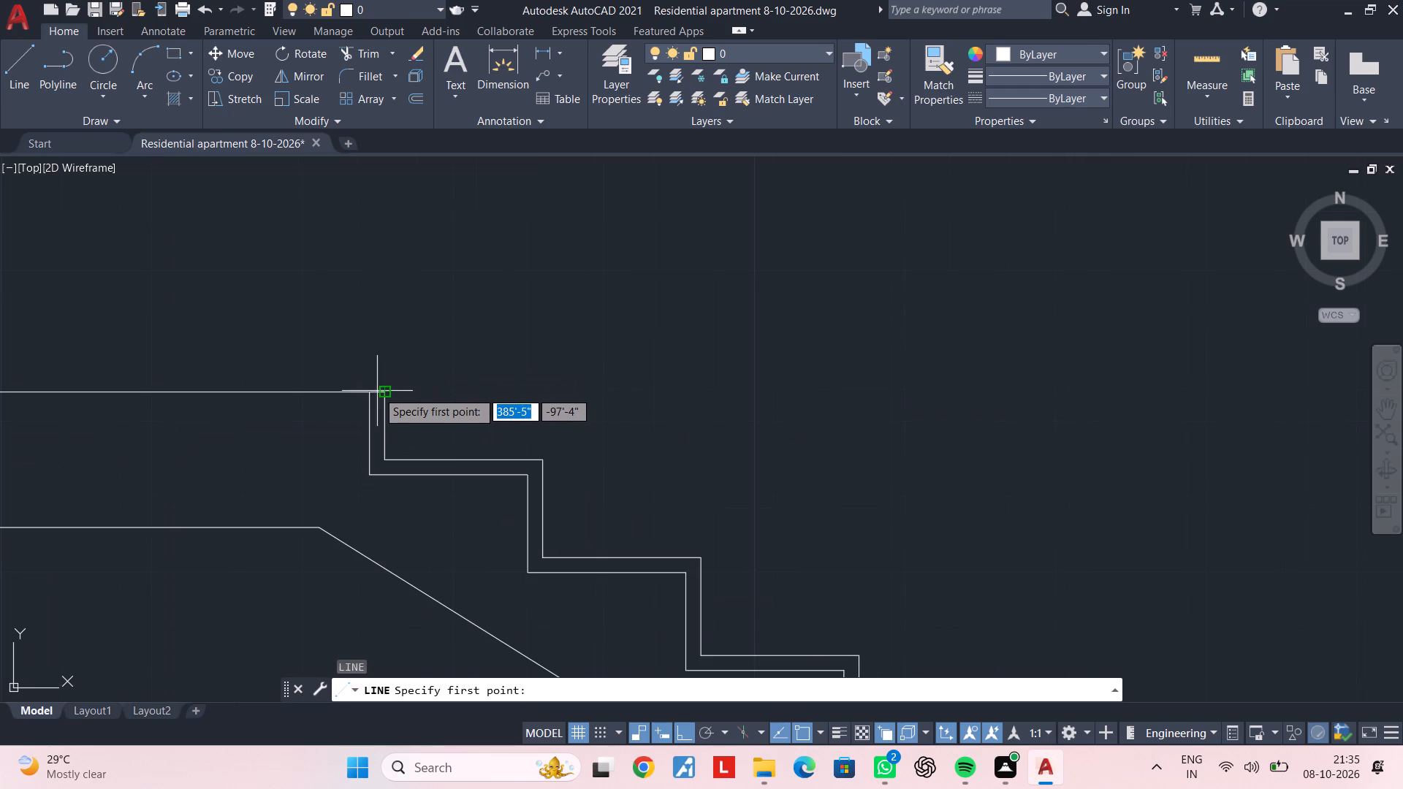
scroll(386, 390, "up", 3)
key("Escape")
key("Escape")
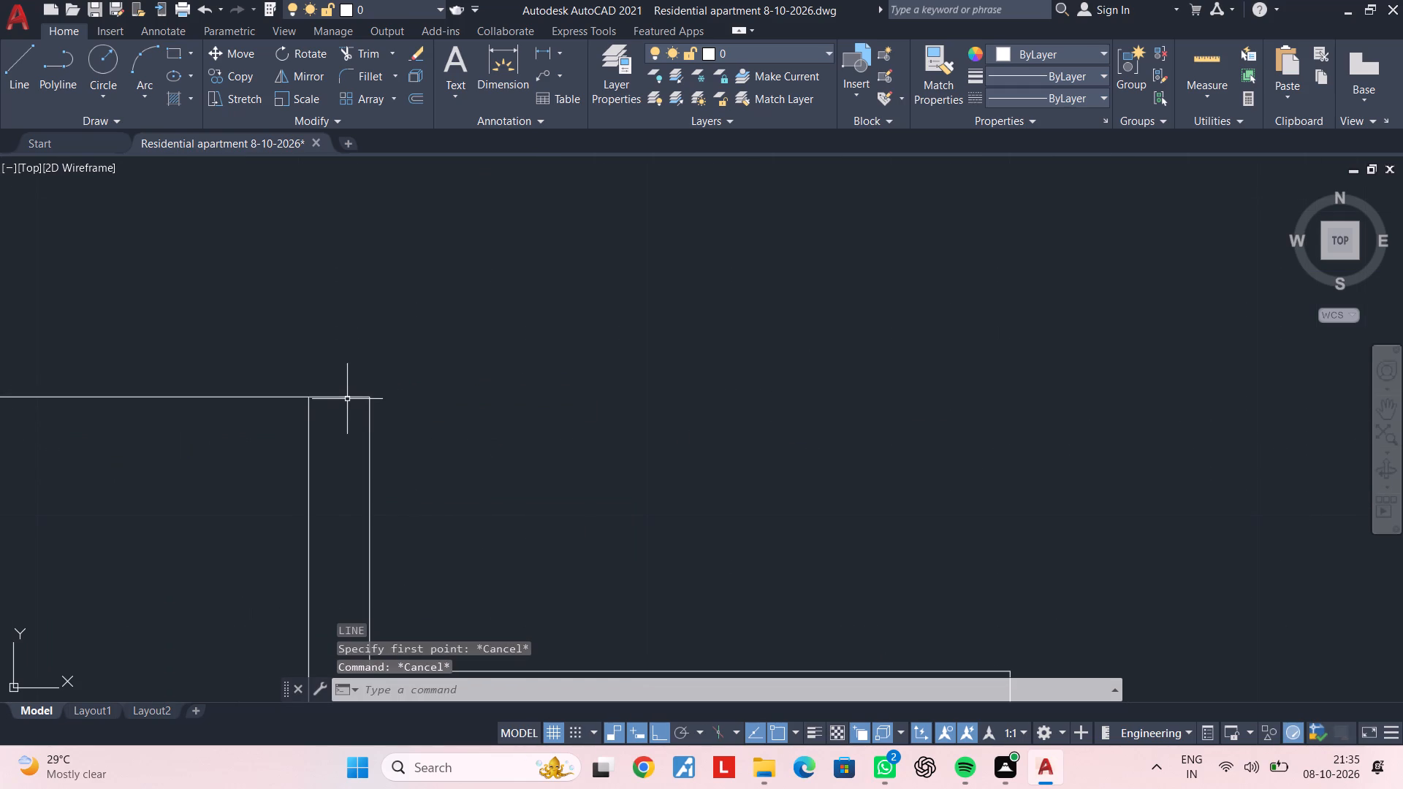
Trim the short piece of slab top line between the two parallel riser lines at the stair head.
type("TR")
key("space")
left_click(346, 394)
key("Escape")
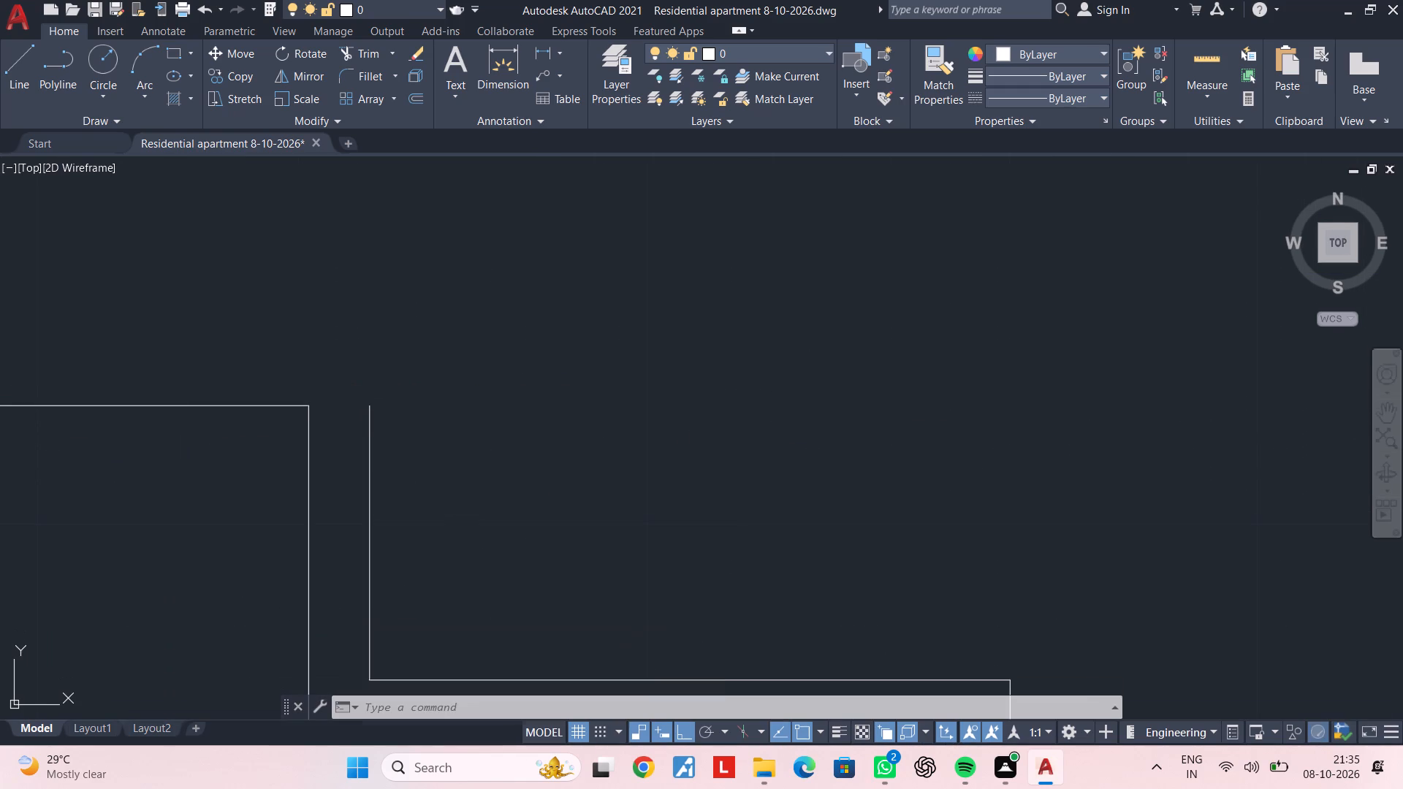
key("Escape")
key("Escape")
key("Escape")
key("Escape")
key("Escape")
key("Escape")
key("Escape")
key("Escape")
key("Escape")
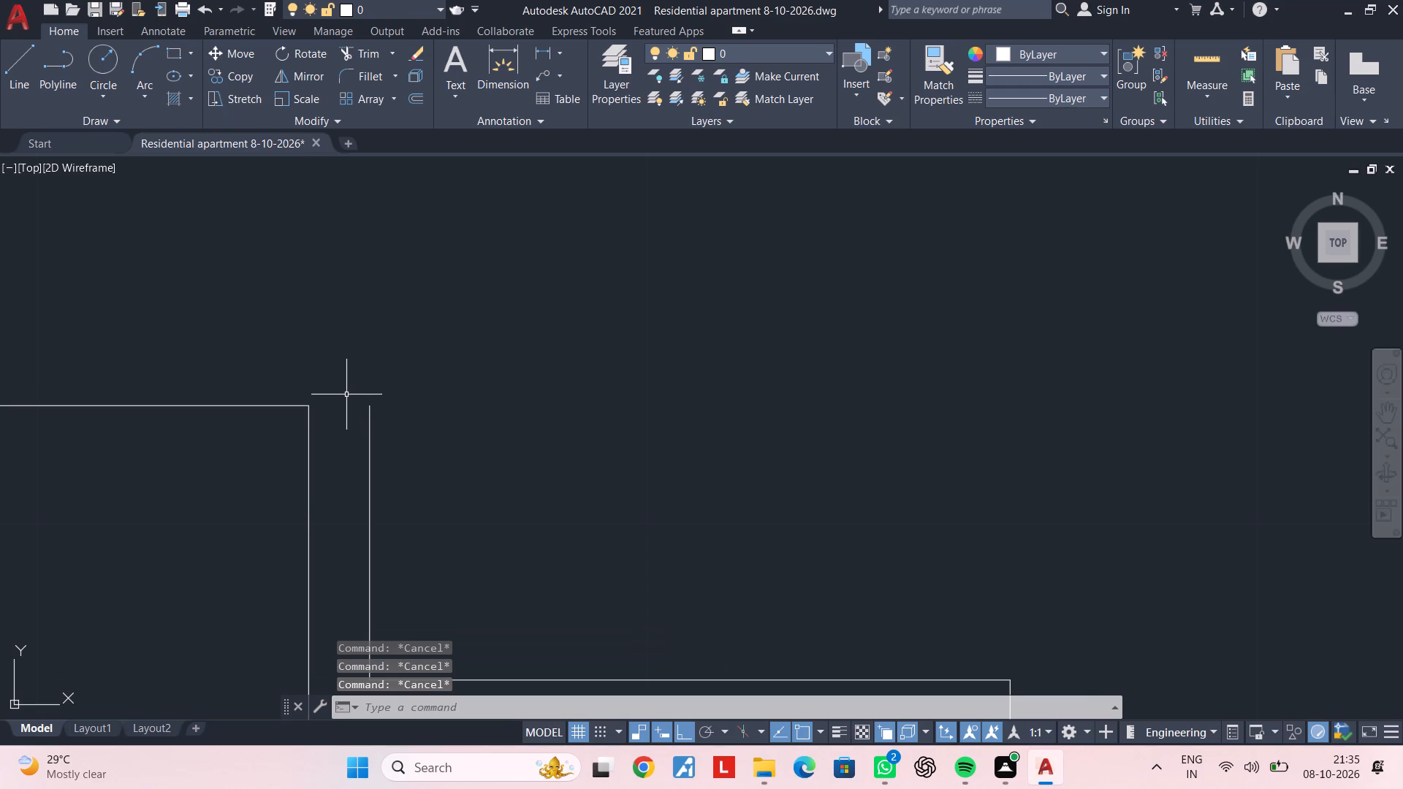
key("Escape")
Draw a horizontal line about 15'-10" long from the top of the outer riser line at the stair head, past the outer wall.
type("L")
key("space")
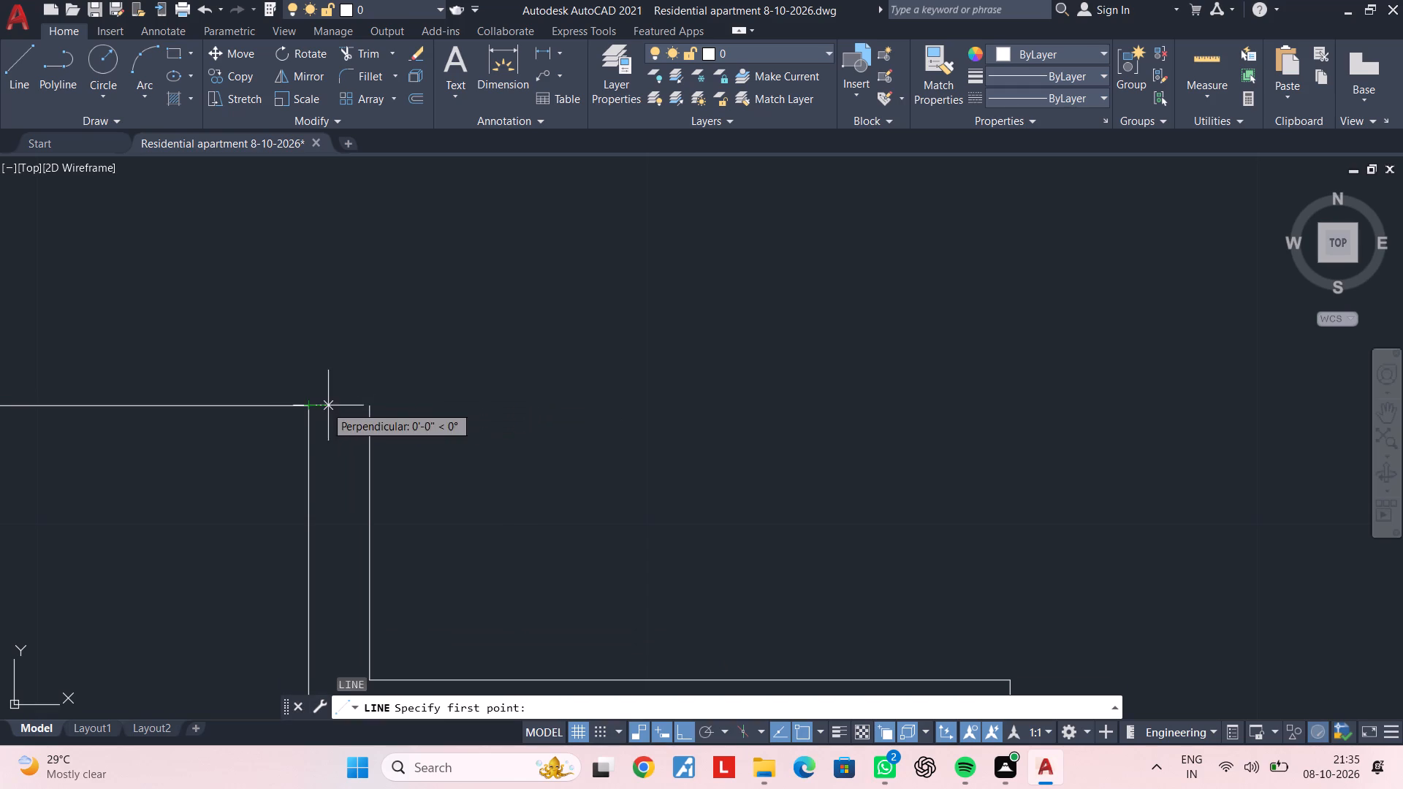
left_click(372, 406)
scroll(1003, 407, "down", 2)
middle_click_drag(1003, 407, 457, 399)
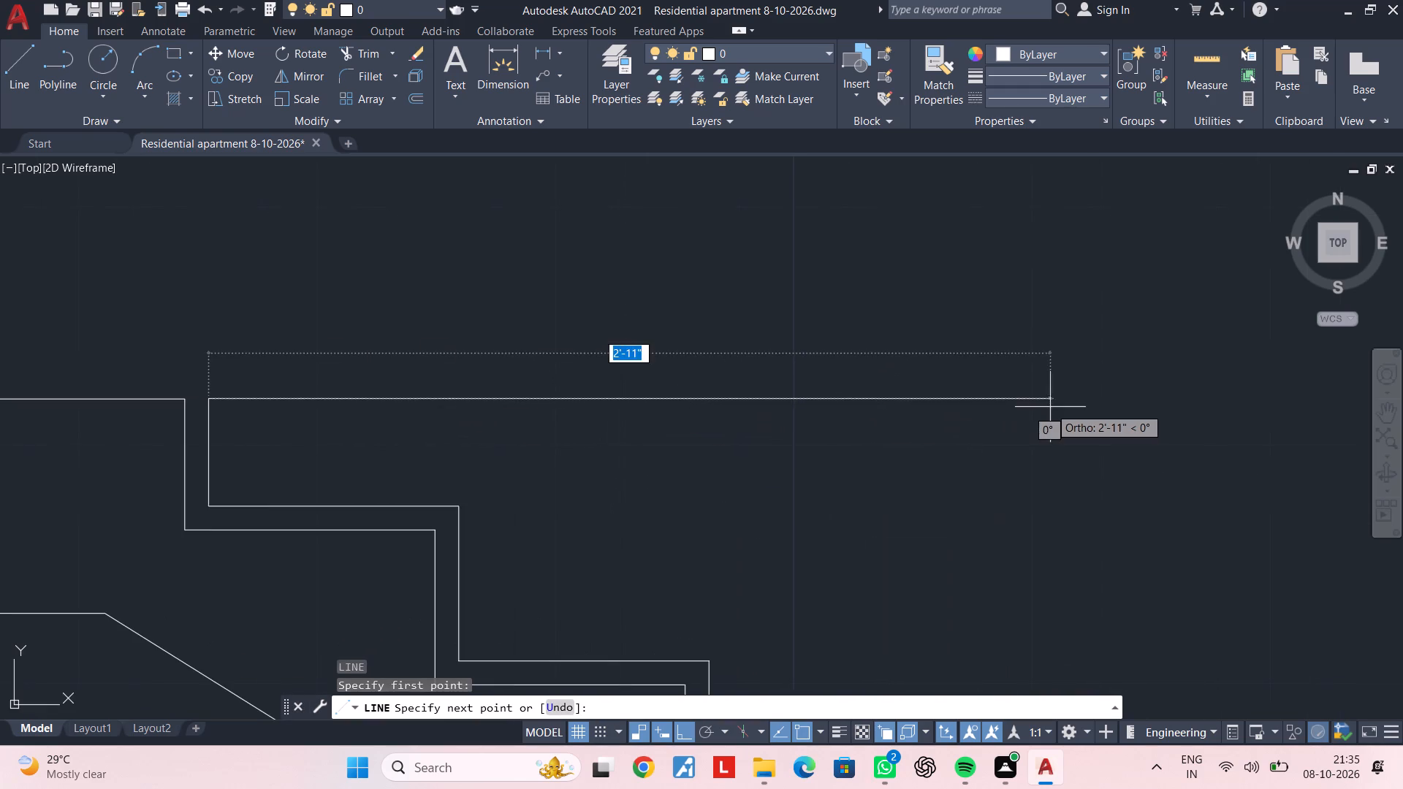
scroll(1050, 407, "down", 1)
middle_click_drag(1050, 407, 568, 410)
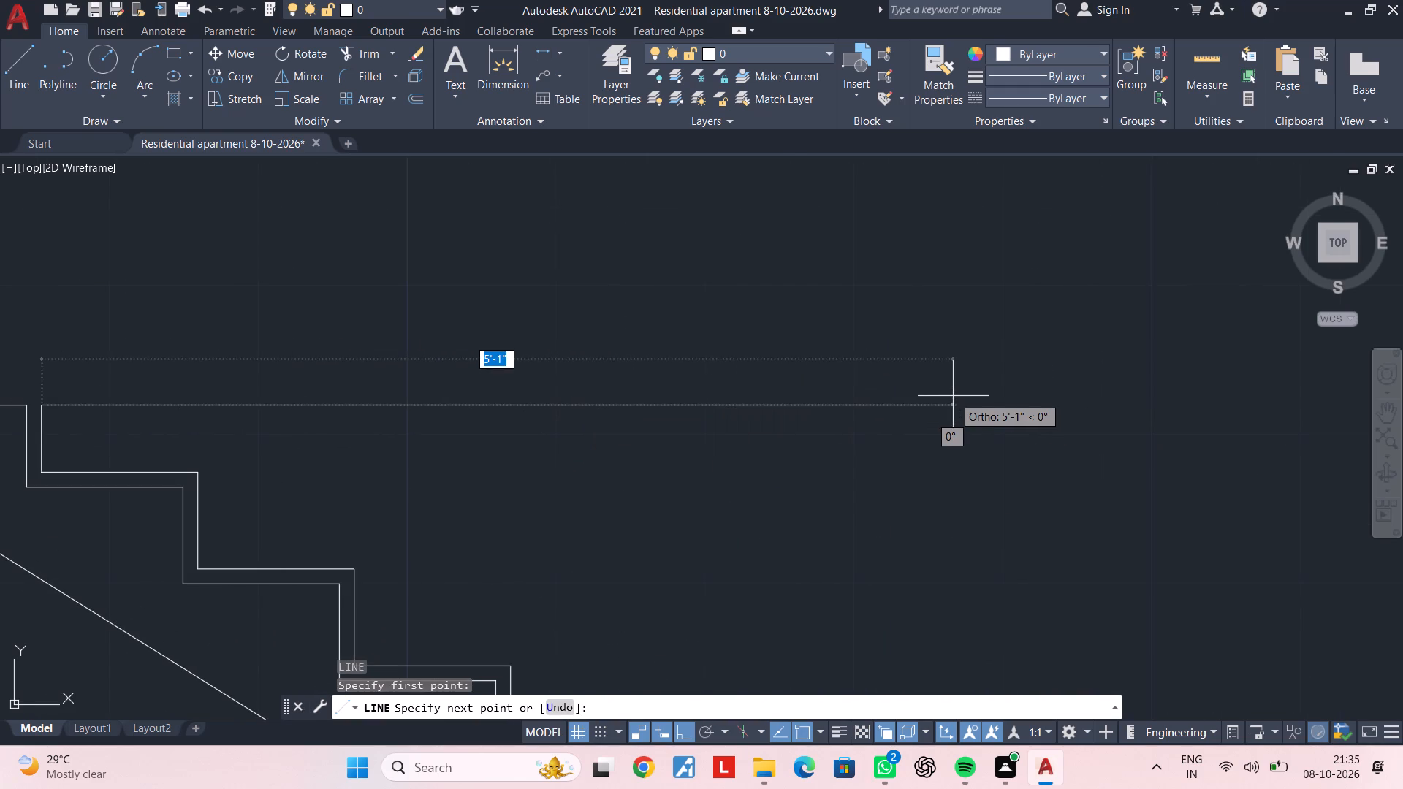
scroll(985, 397, "down", 1)
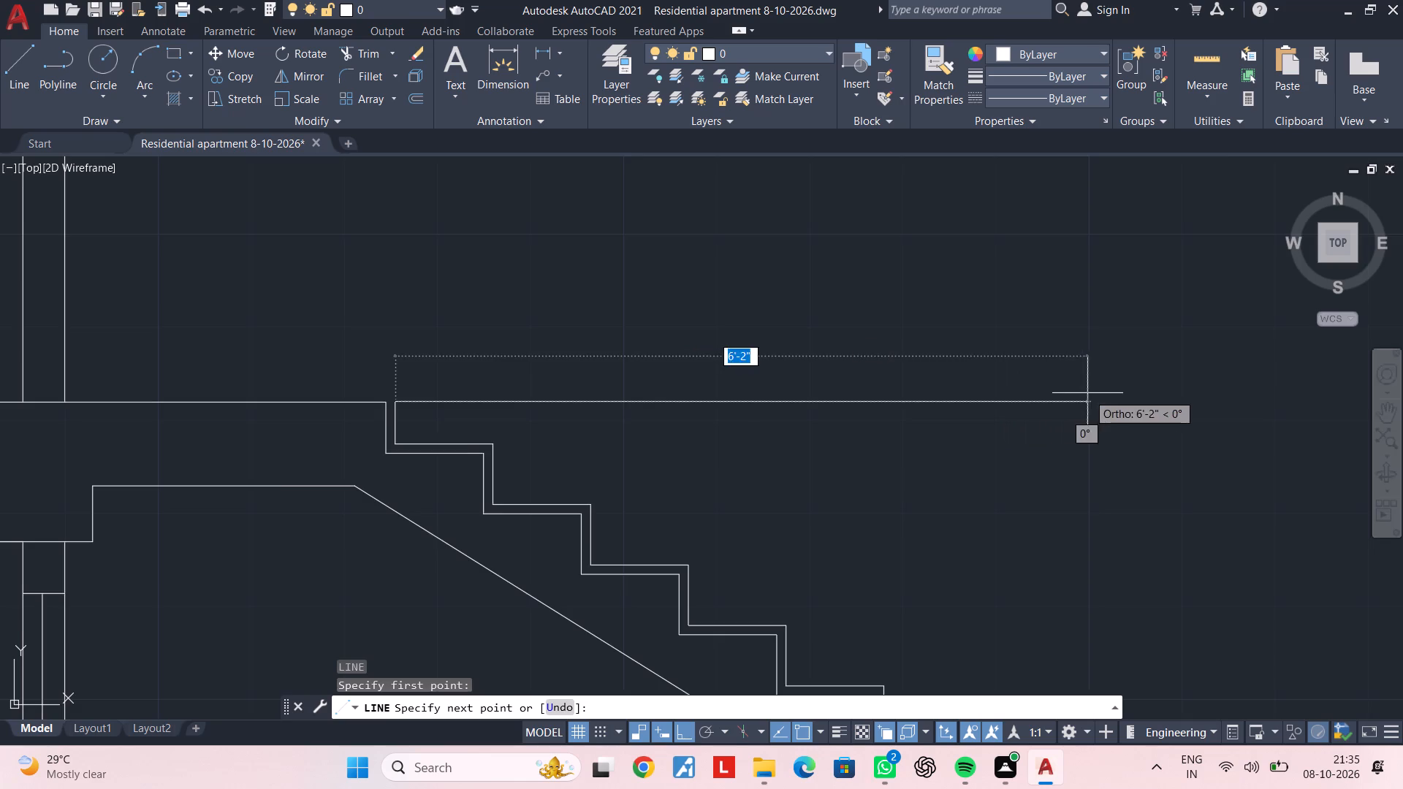
scroll(1094, 393, "down", 2)
middle_click_drag(1100, 391, 767, 392)
left_click(1176, 378)
key("Escape")
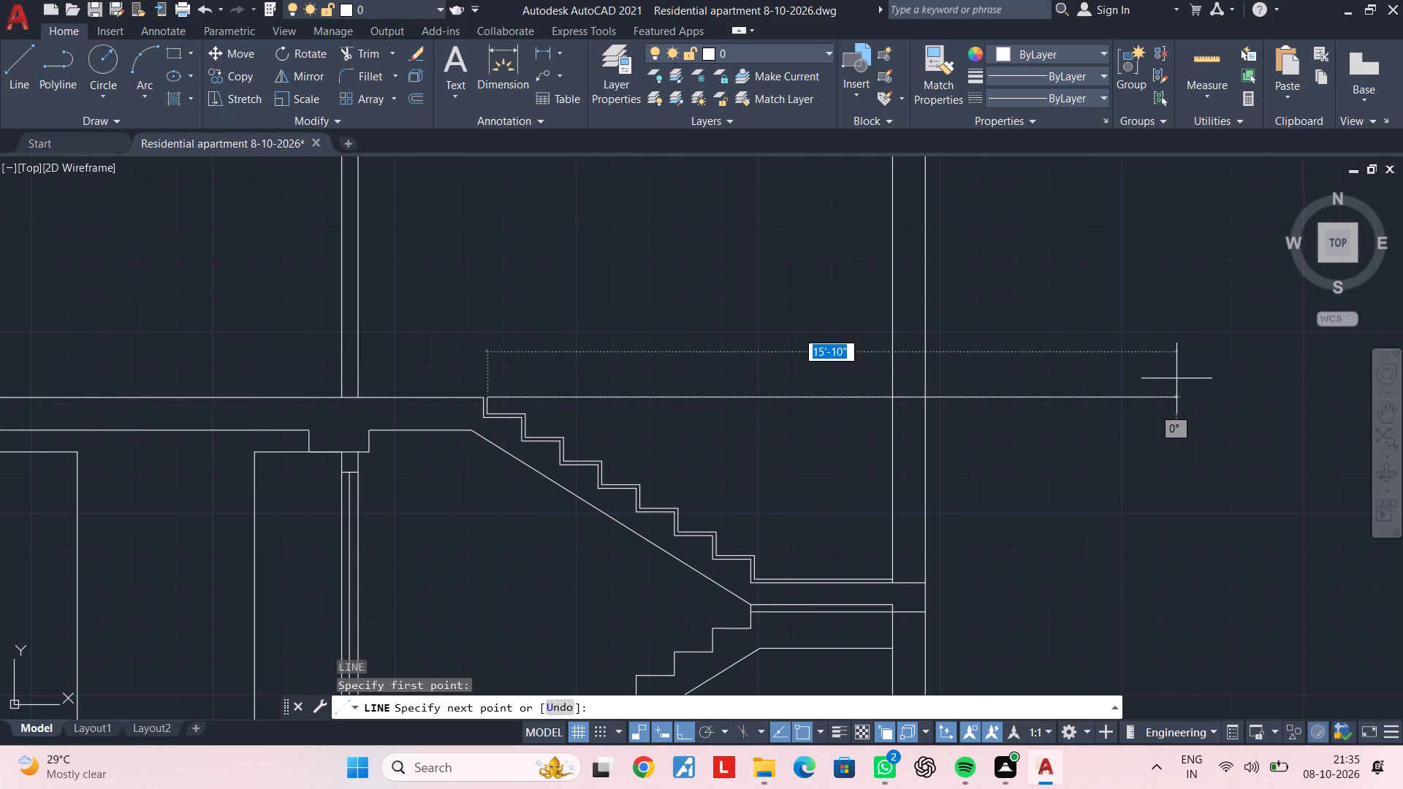
key("Escape")
key("Escape")
key("Escape")
key("Escape")
middle_click_drag(997, 427, 940, 471)
key("Escape")
key("Escape")
middle_click_drag(943, 454, 947, 446)
key("Escape")
key("Escape")
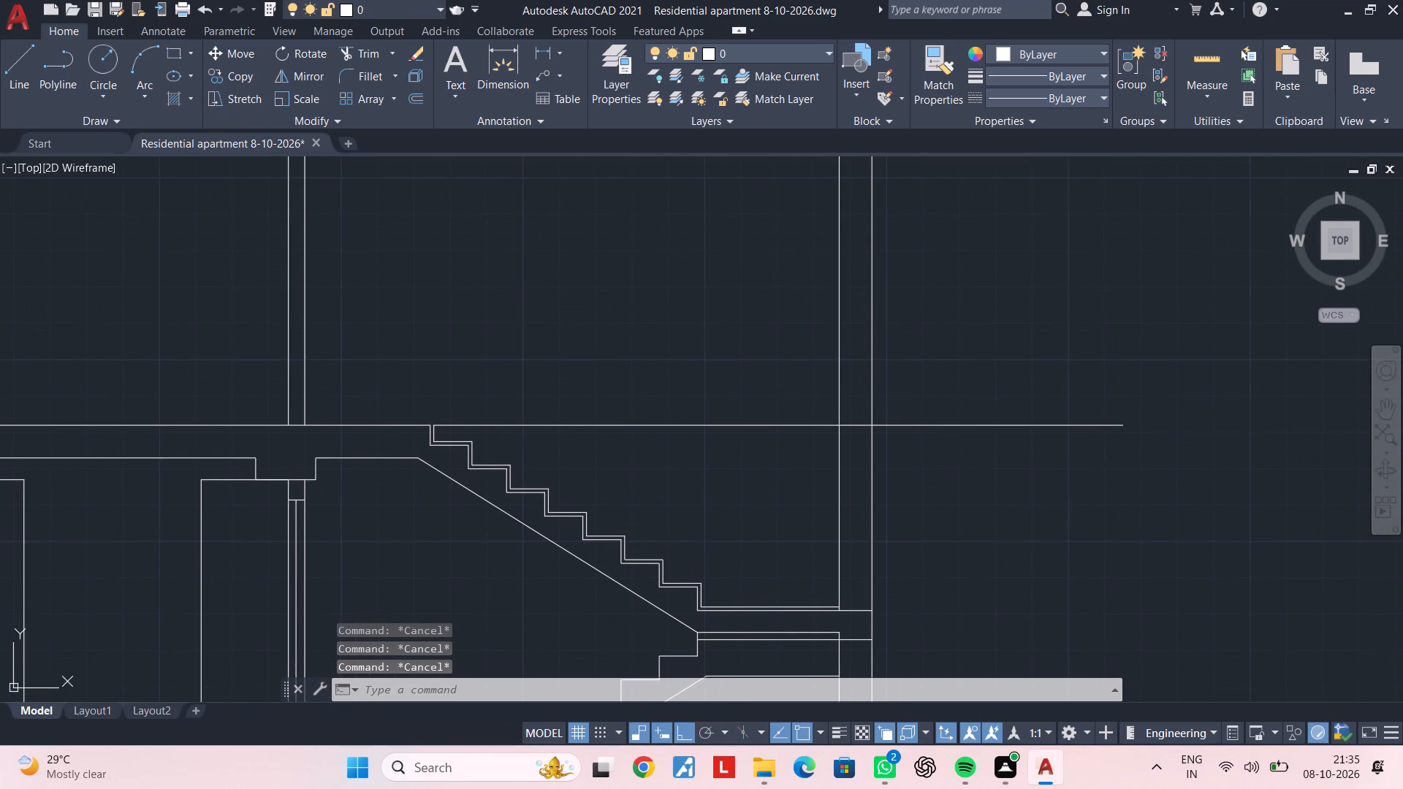
Offset the horizontal line at the stair head 10'3" upward to the next floor's slab level.
scroll(954, 420, "down", 2)
middle_click_drag(954, 420, 946, 318)
scroll(945, 331, "up", 1)
key("Escape")
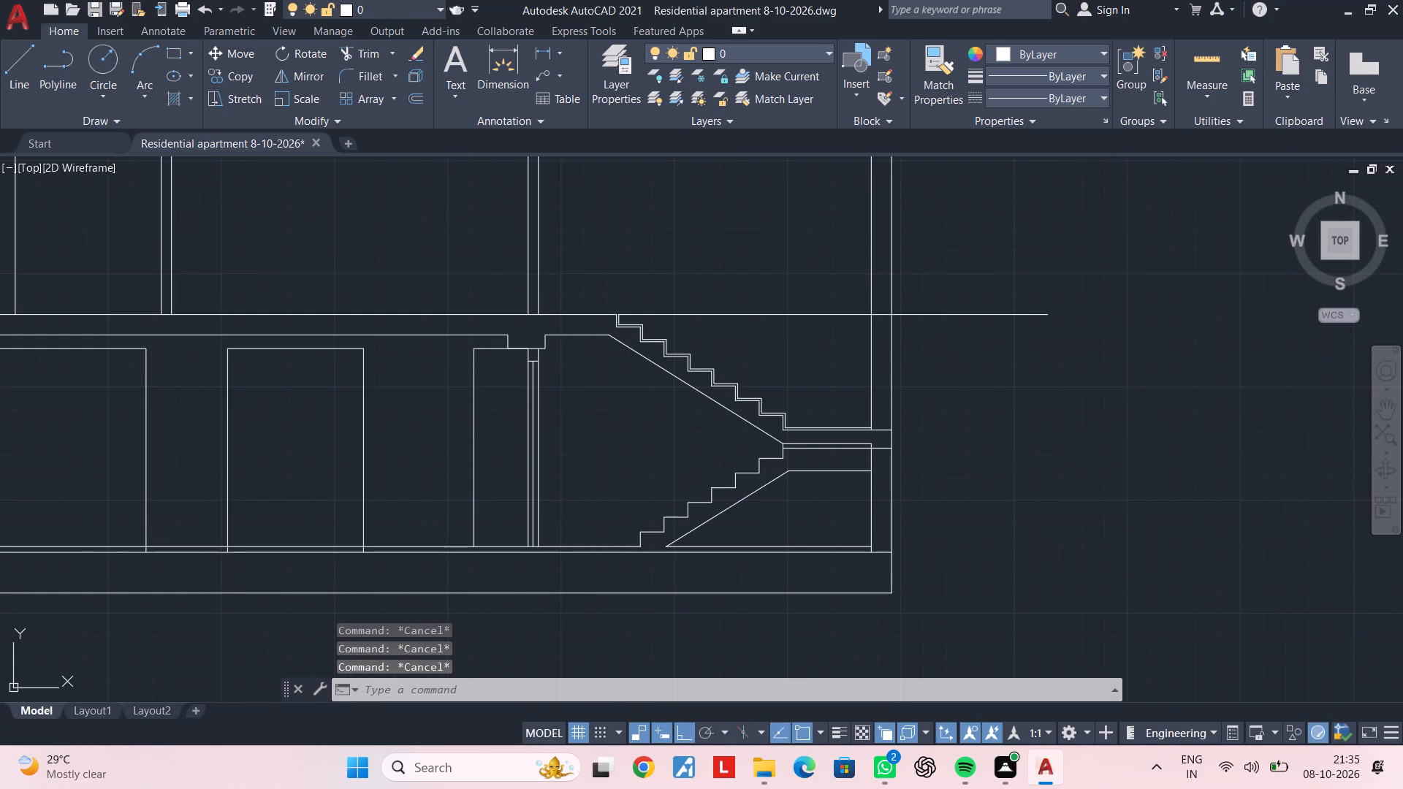
key("Escape")
middle_click_drag(965, 359, 957, 419)
key("Escape")
key("Escape")
middle_click_drag(957, 393, 951, 517)
key("Escape")
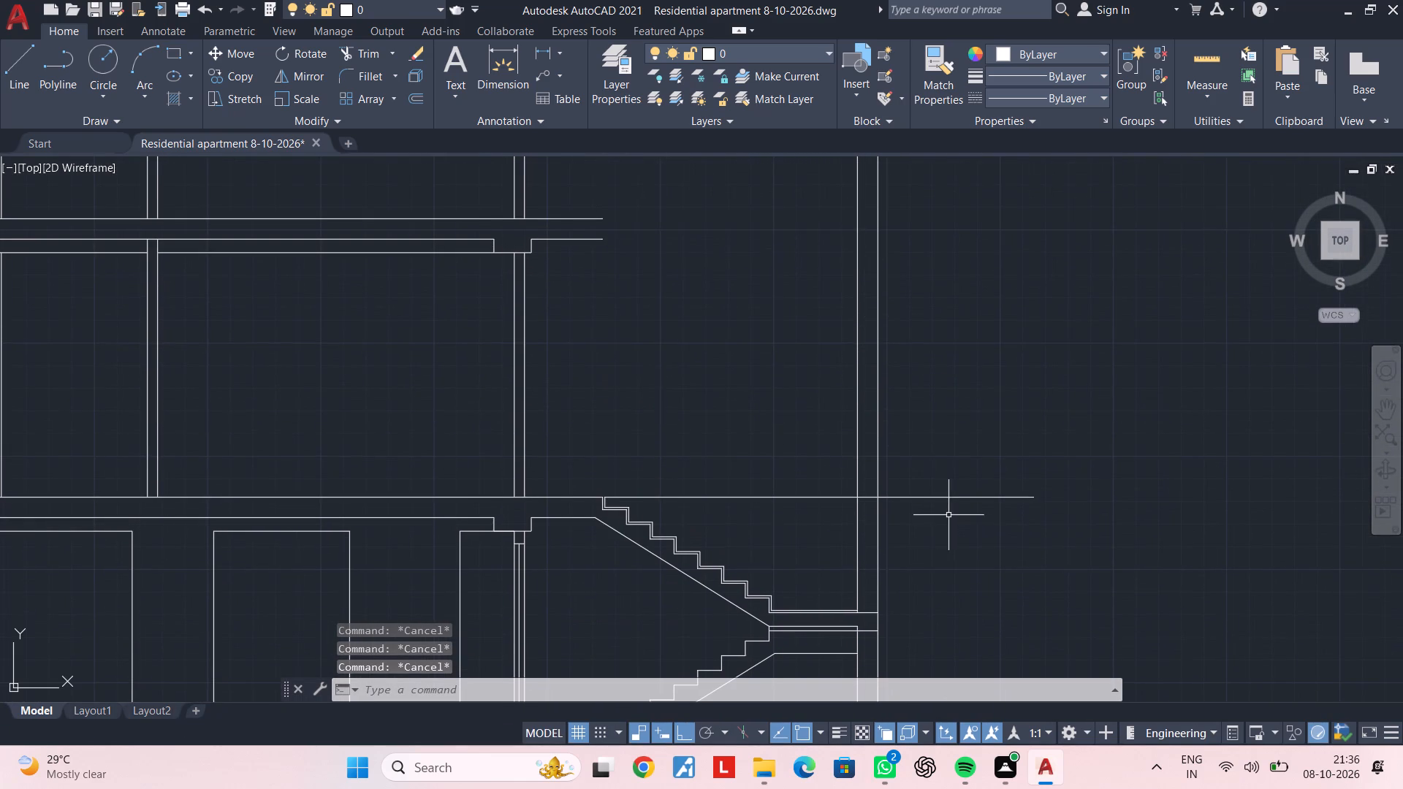
key("Escape")
key("Escape")
type("OF")
key("space")
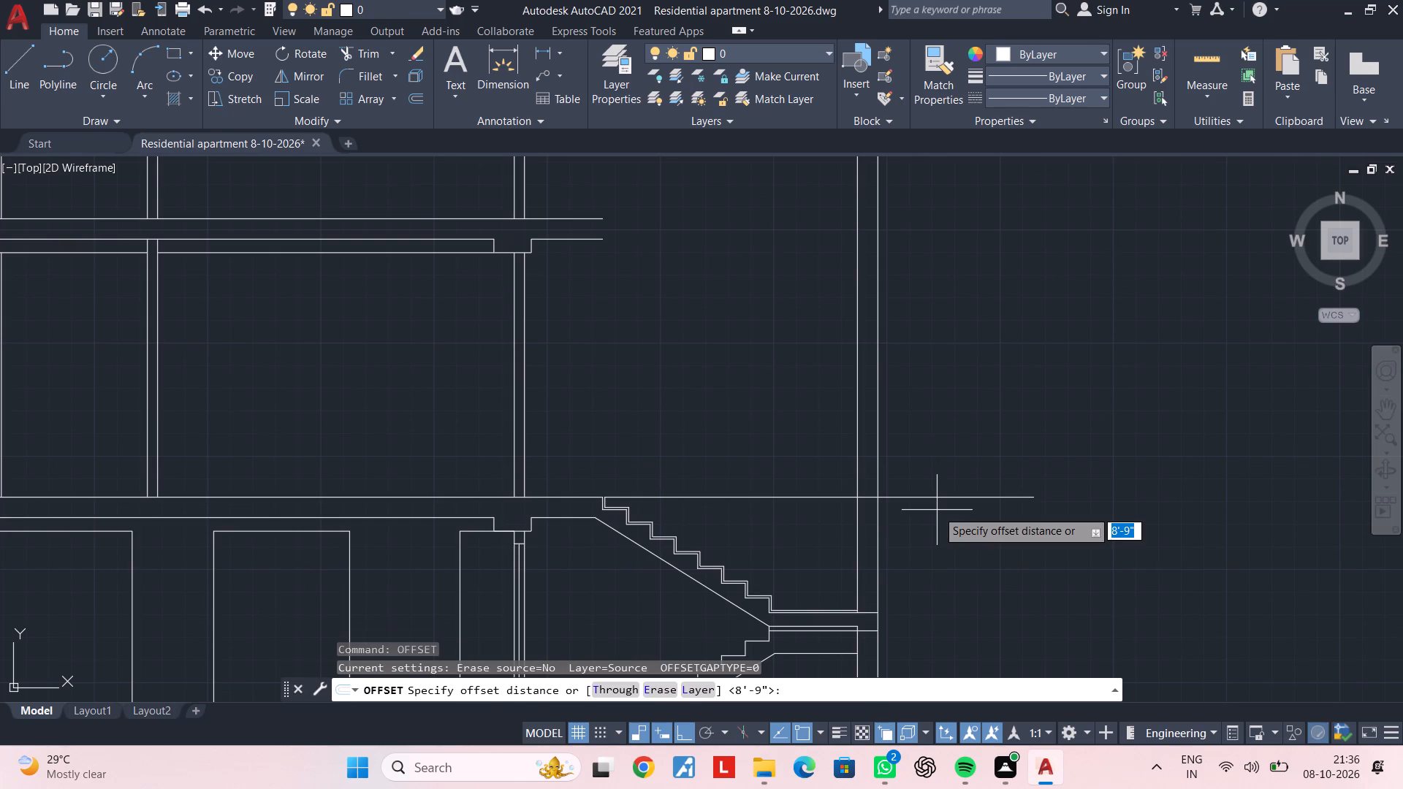
type("10'3\"")
key("Return")
left_click(953, 498)
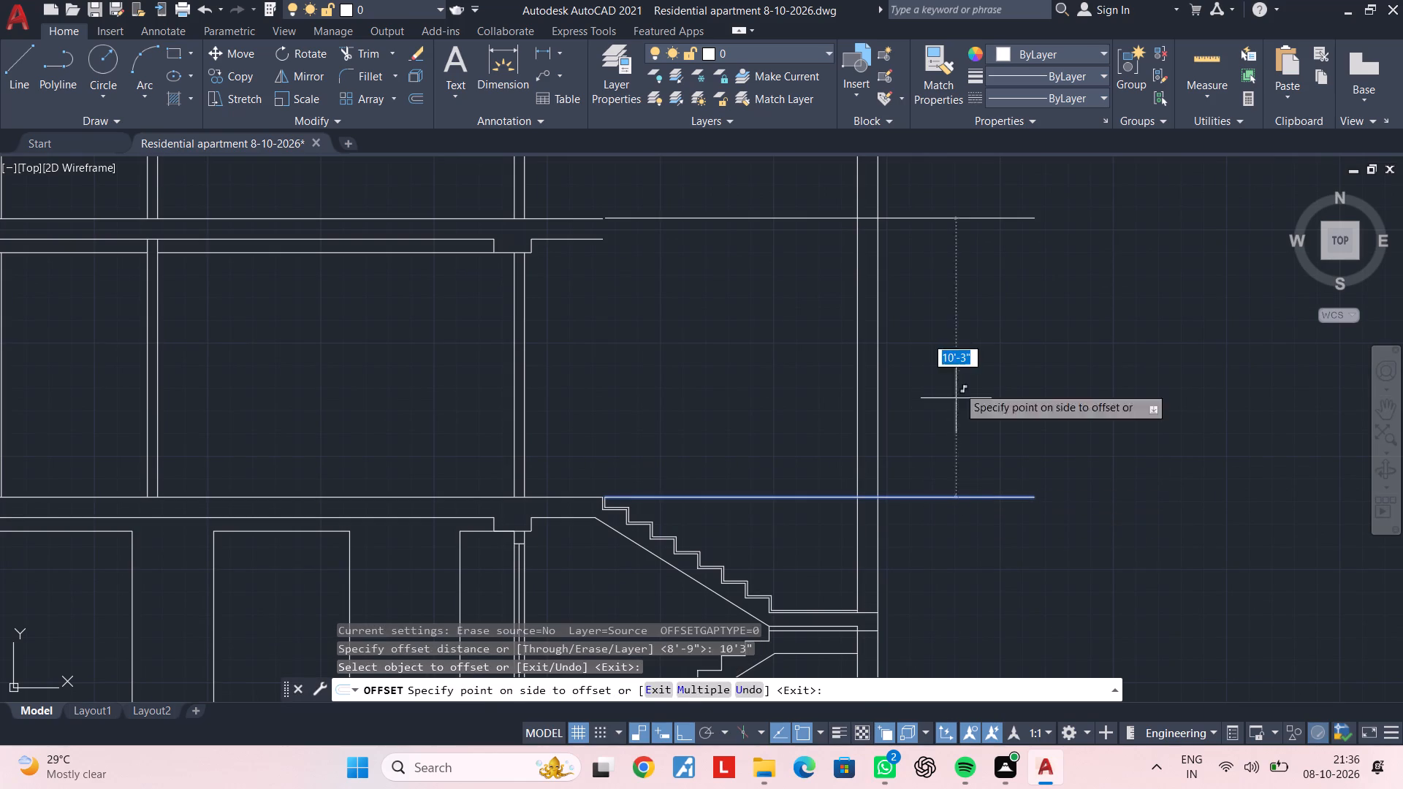
left_click(959, 294)
middle_click_drag(930, 289, 902, 508)
scroll(639, 445, "up", 2)
middle_click_drag(612, 452, 731, 369)
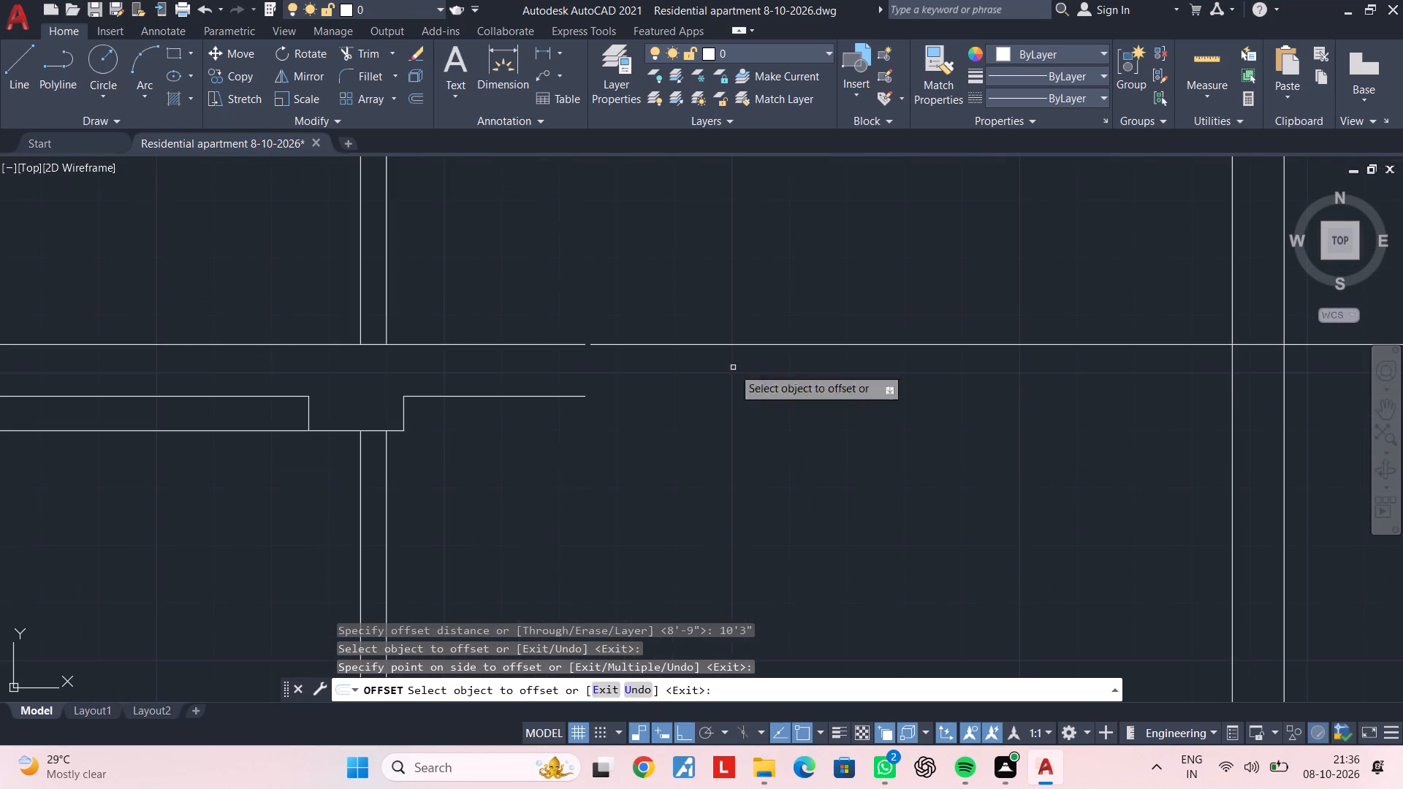
key("Escape")
key("Escape")
Examine the stair bay between the two floor levels against the existing flights and mid-landing below.
scroll(720, 389, "down", 2)
middle_click_drag(720, 386, 720, 308)
key("Escape")
key("Escape")
middle_click_drag(715, 335, 726, 301)
key("Escape")
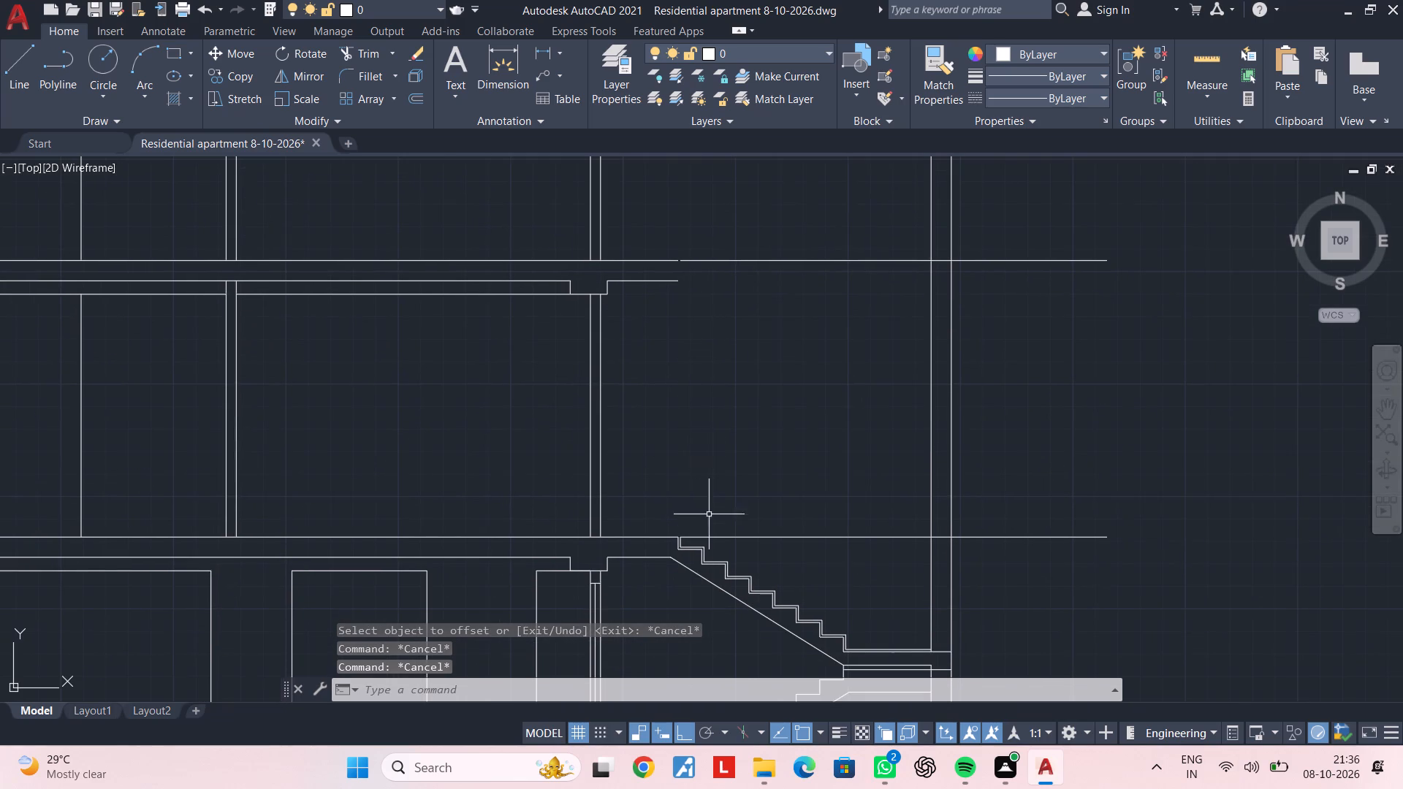
middle_click_drag(711, 499, 699, 367)
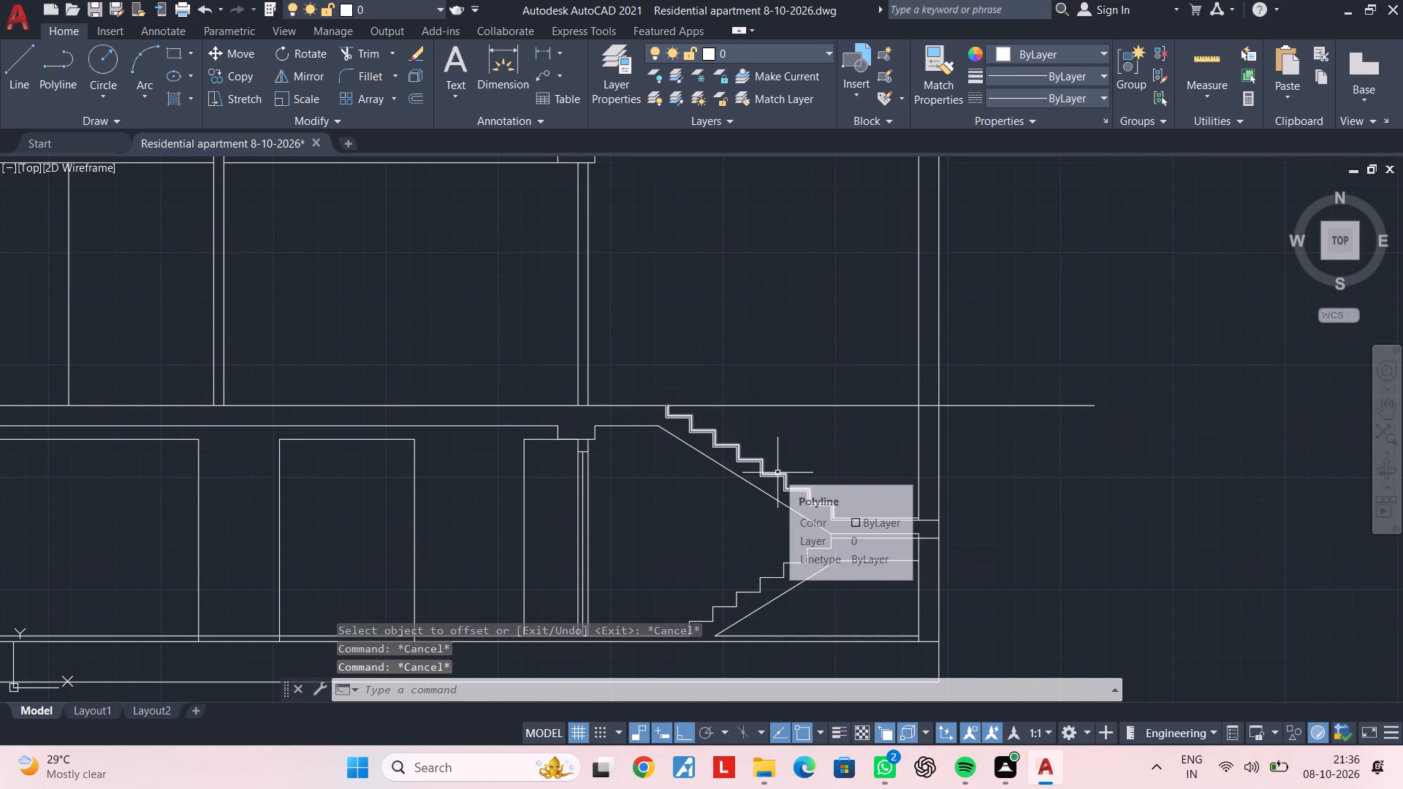
middle_click_drag(771, 351, 728, 468)
middle_click_drag(738, 446, 724, 375)
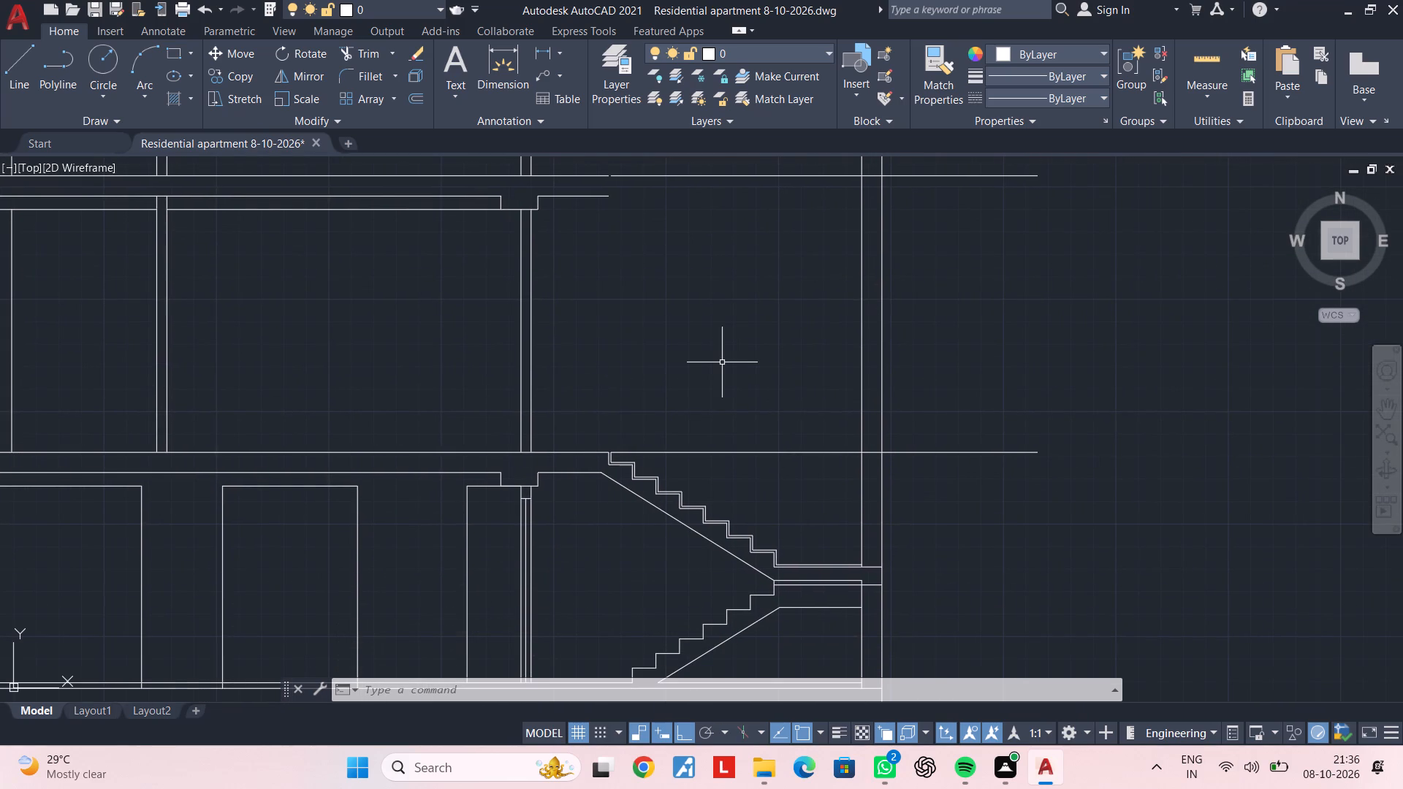
middle_click_drag(730, 327, 726, 375)
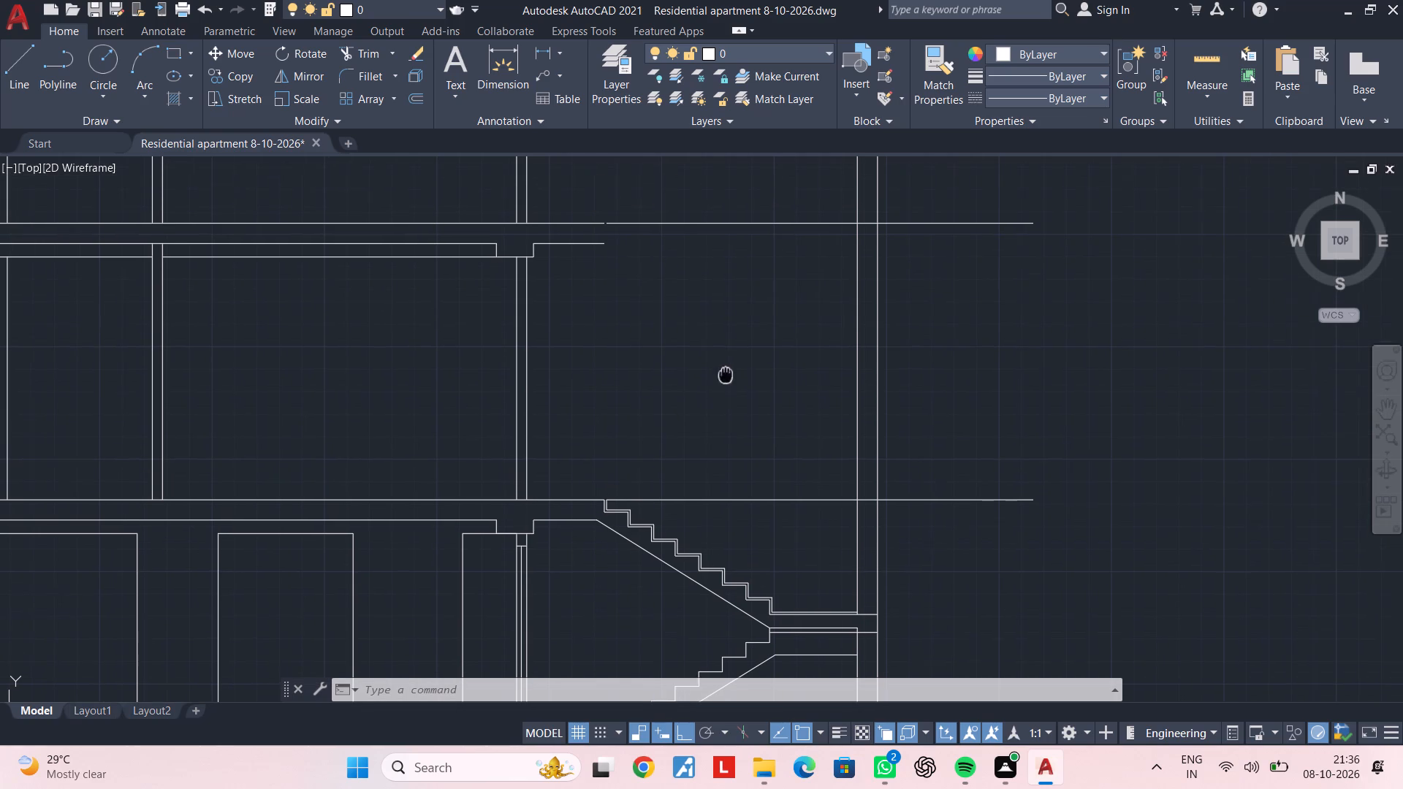
middle_click_drag(726, 375, 726, 376)
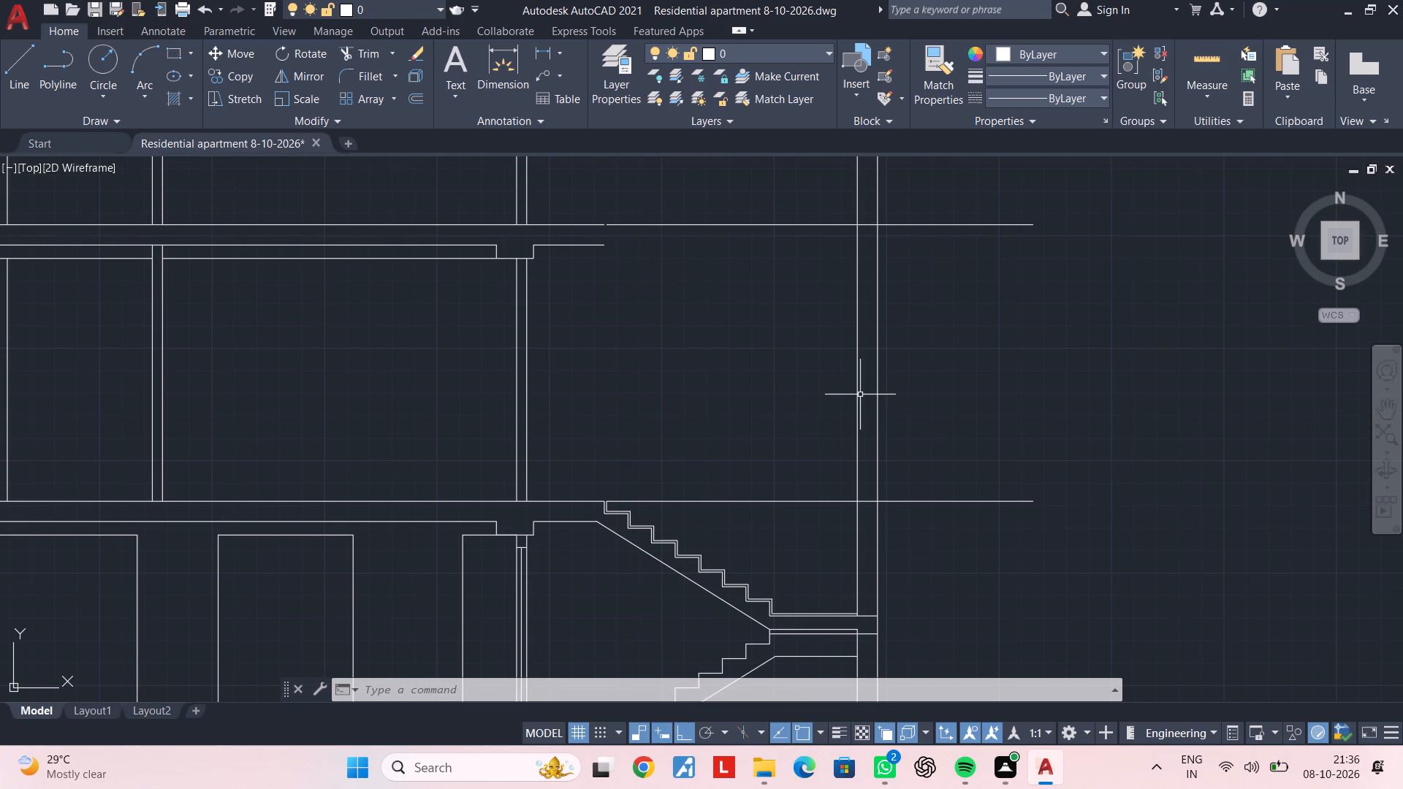
scroll(810, 402, "down", 1)
middle_click_drag(810, 402, 803, 330)
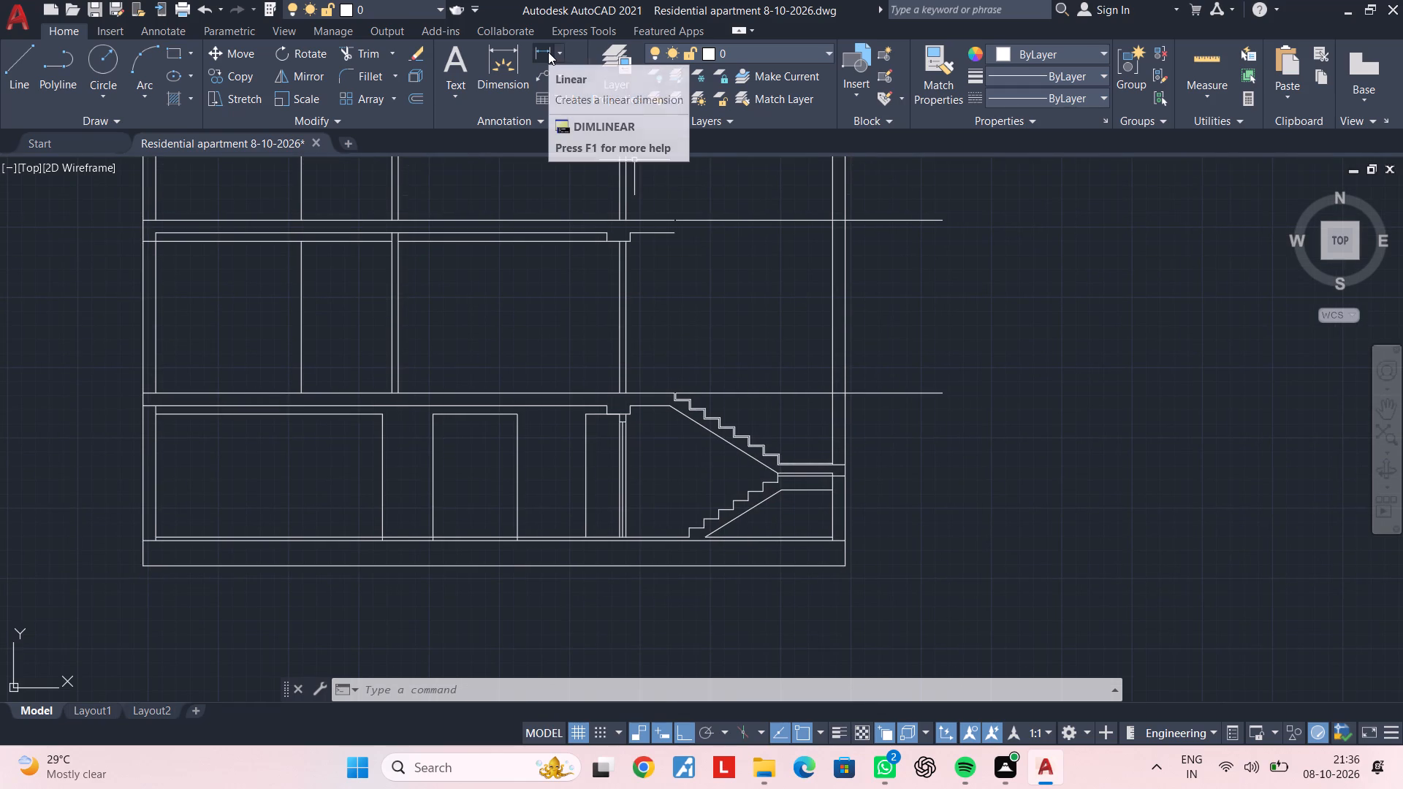
middle_click_drag(745, 317, 723, 323)
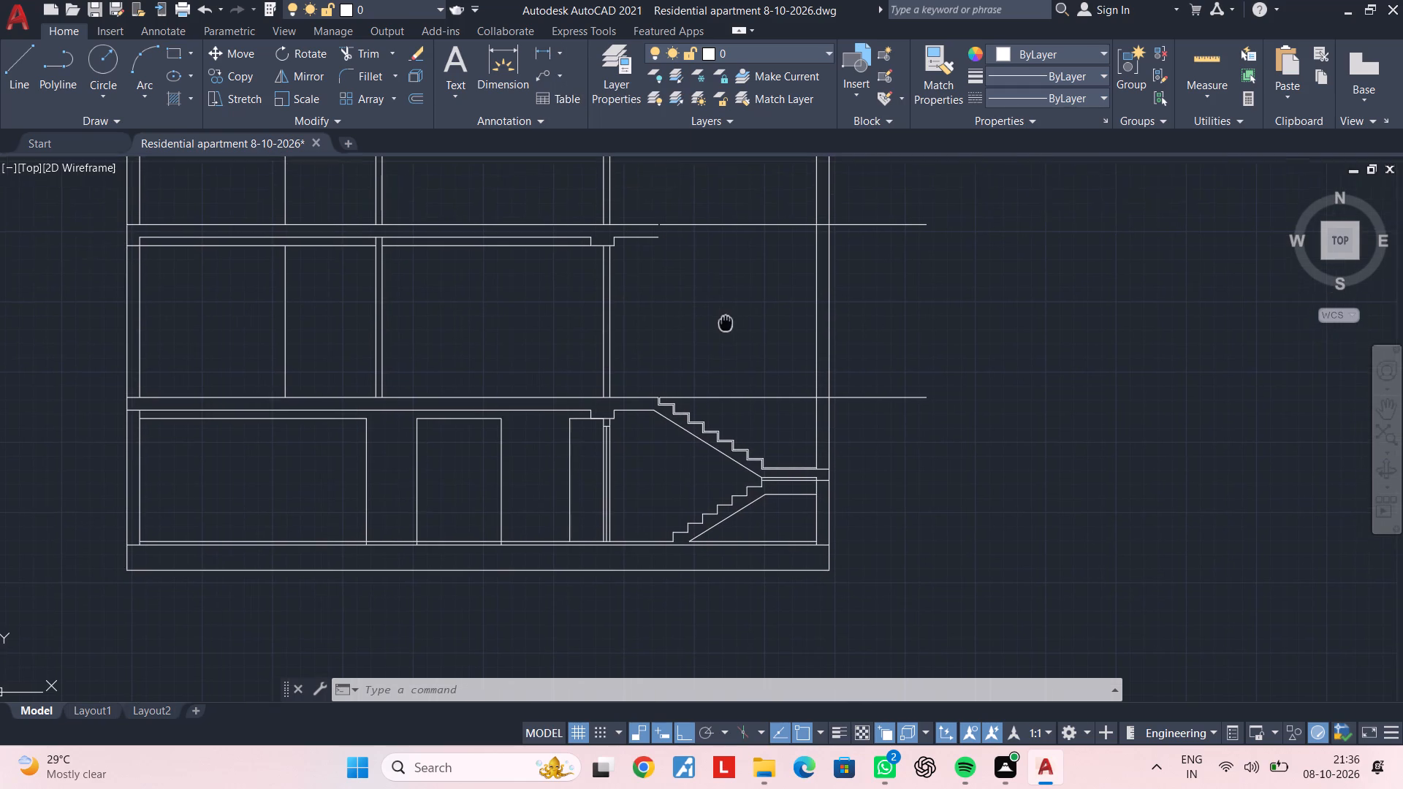
middle_click_drag(723, 323, 715, 326)
scroll(731, 345, "up", 1)
middle_click_drag(753, 335, 729, 381)
key("Escape")
key("Escape")
key("Escape")
key("Escape")
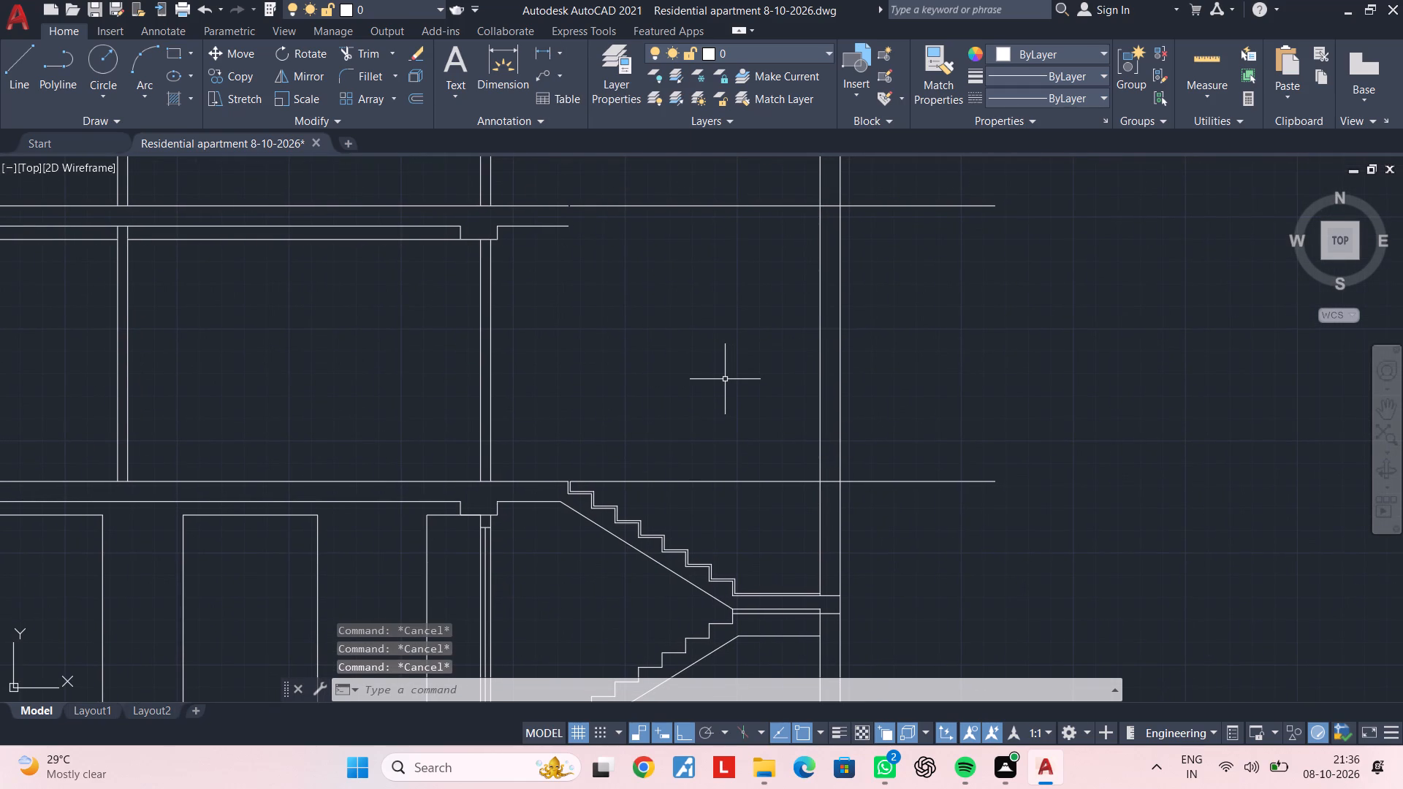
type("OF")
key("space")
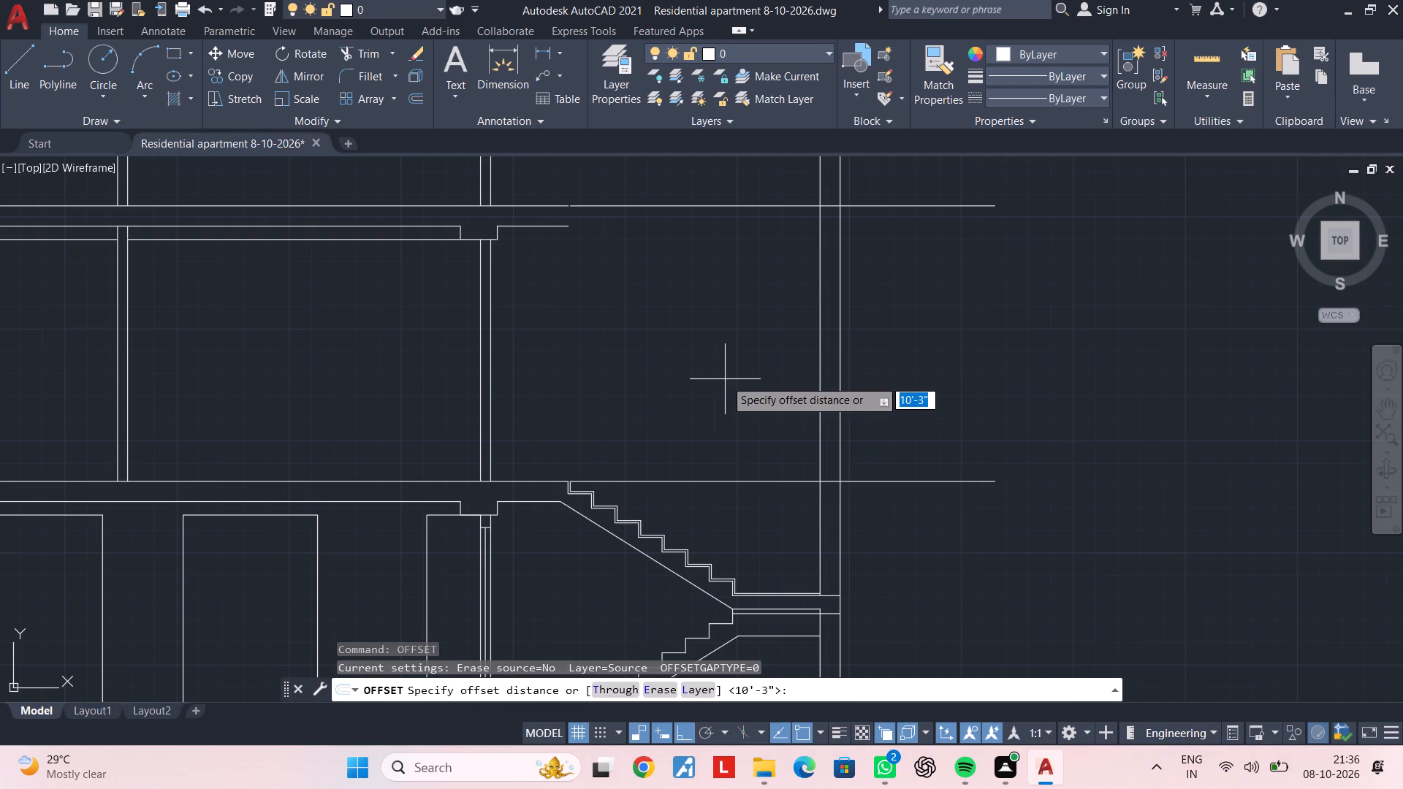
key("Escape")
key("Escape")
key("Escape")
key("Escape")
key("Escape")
Measure the vertical distance from the base slab's top line to the upper landing line of the lower flight at the outer wall.
scroll(743, 490, "down", 1)
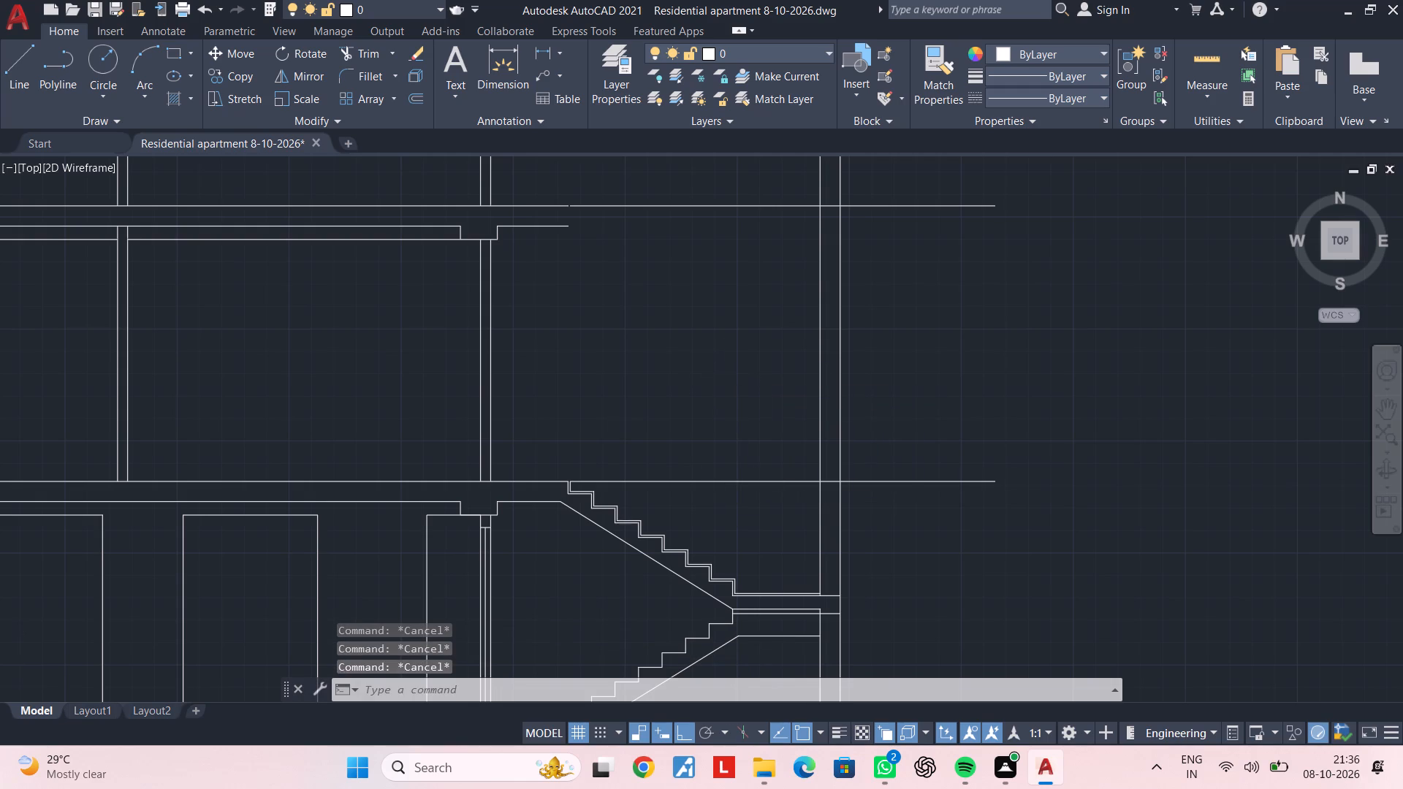
middle_click_drag(743, 491, 750, 427)
scroll(776, 546, "up", 2)
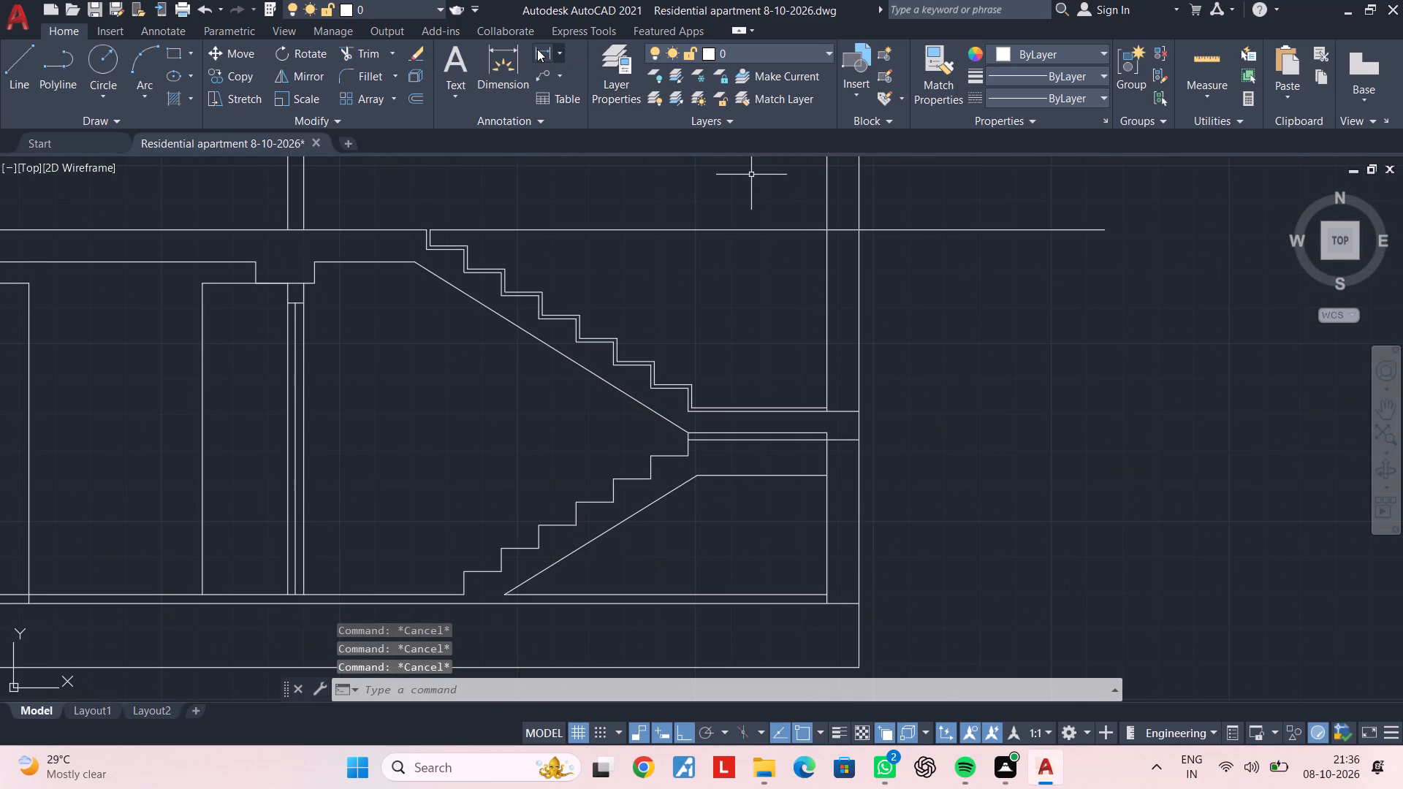
left_click(538, 49)
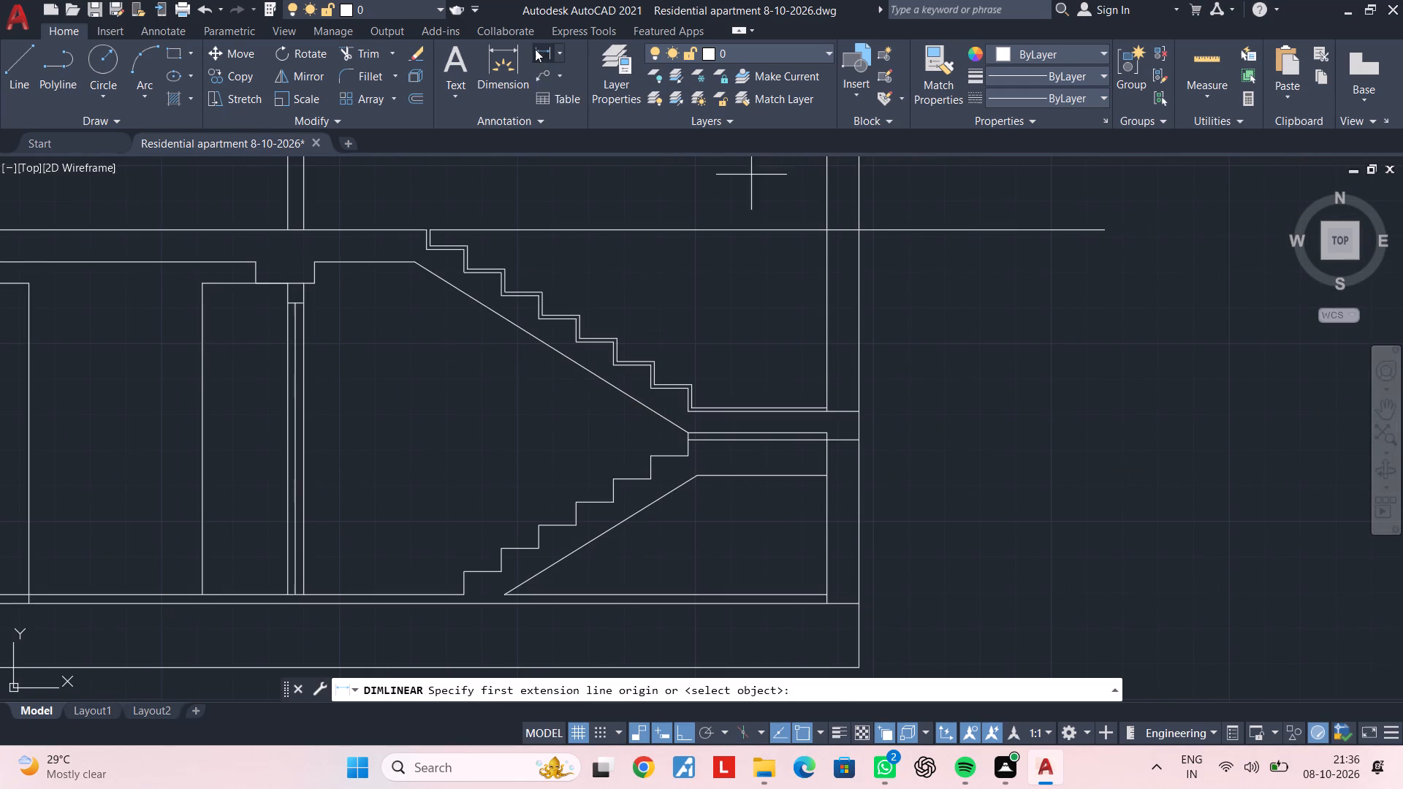
scroll(815, 594, "up", 2)
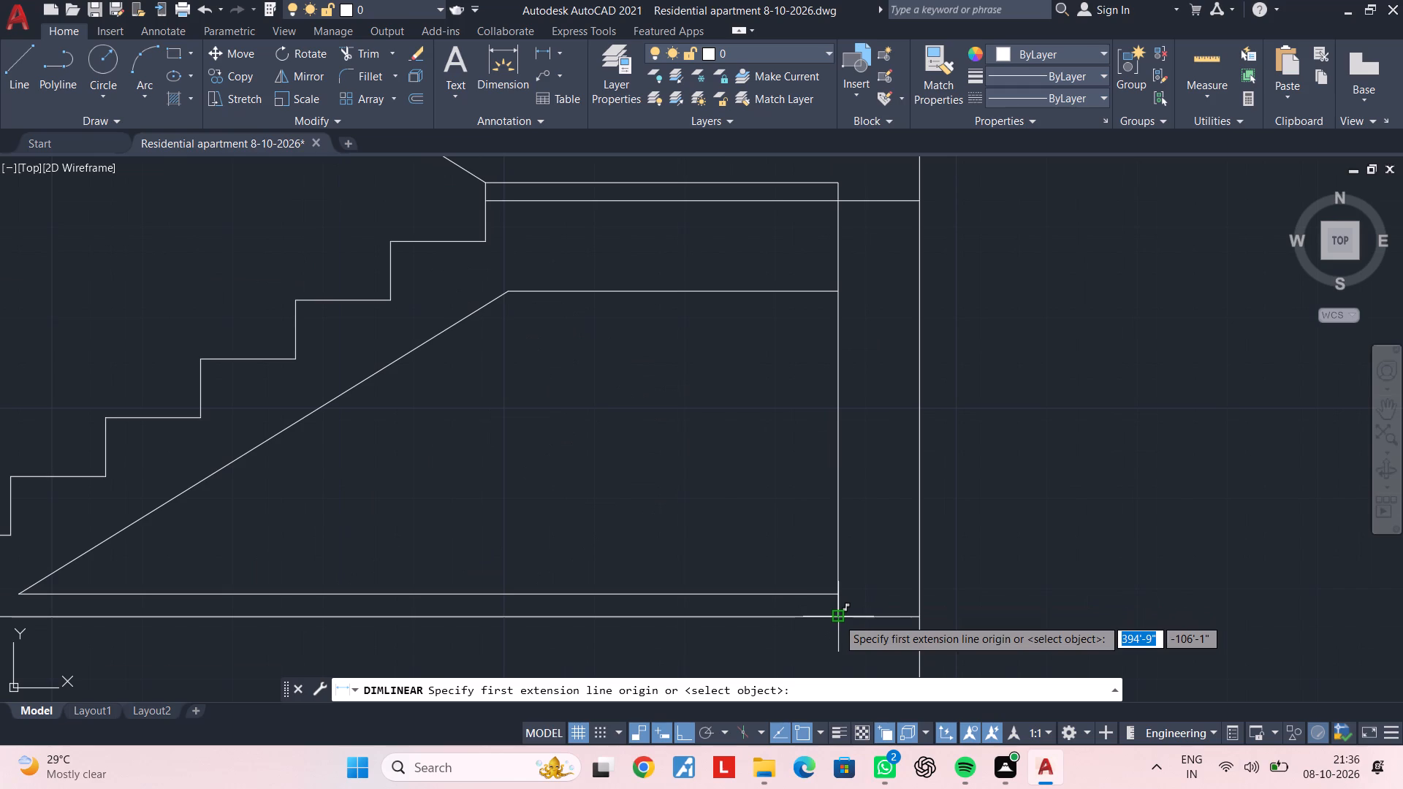
left_click(837, 618)
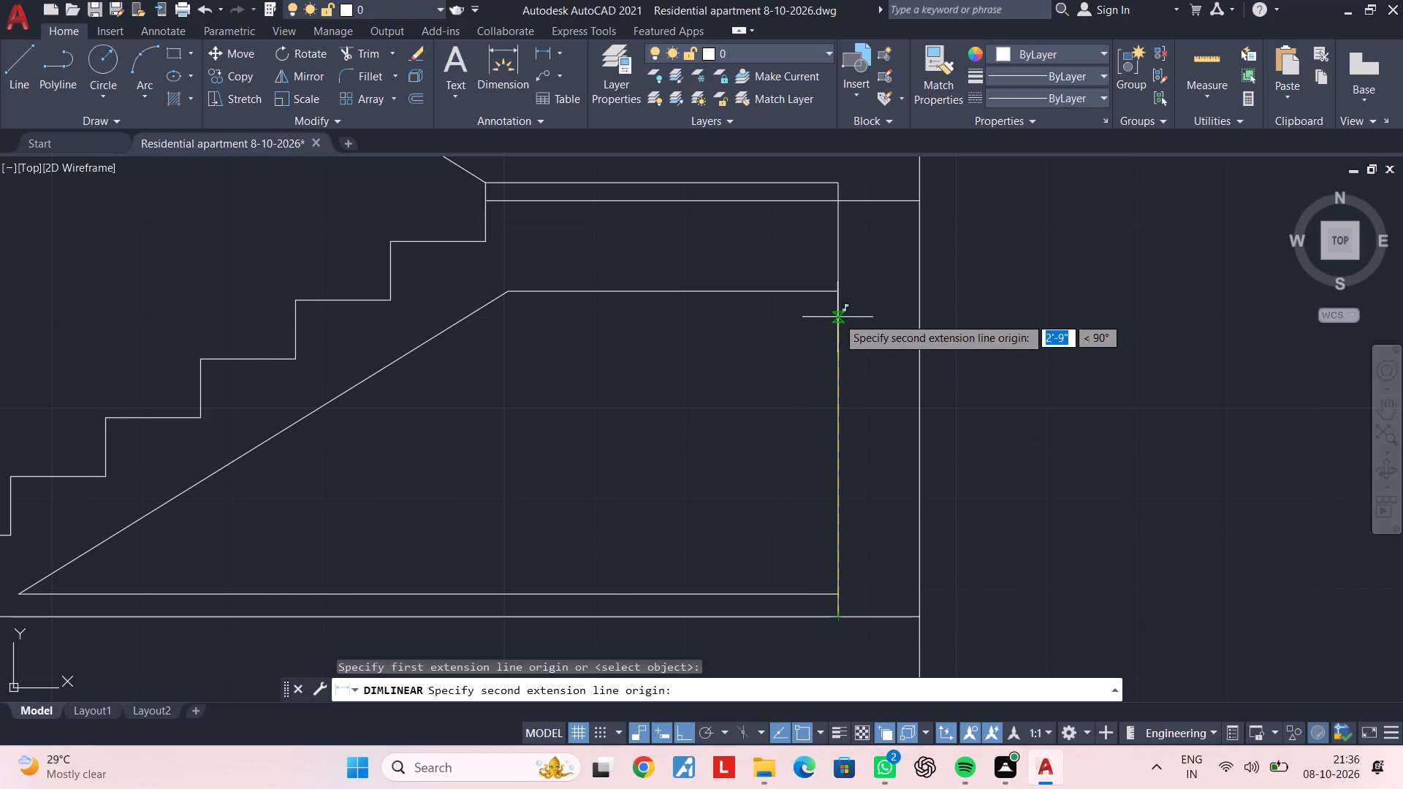
left_click(843, 184)
scroll(803, 291, "down", 1)
middle_click_drag(802, 267, 773, 422)
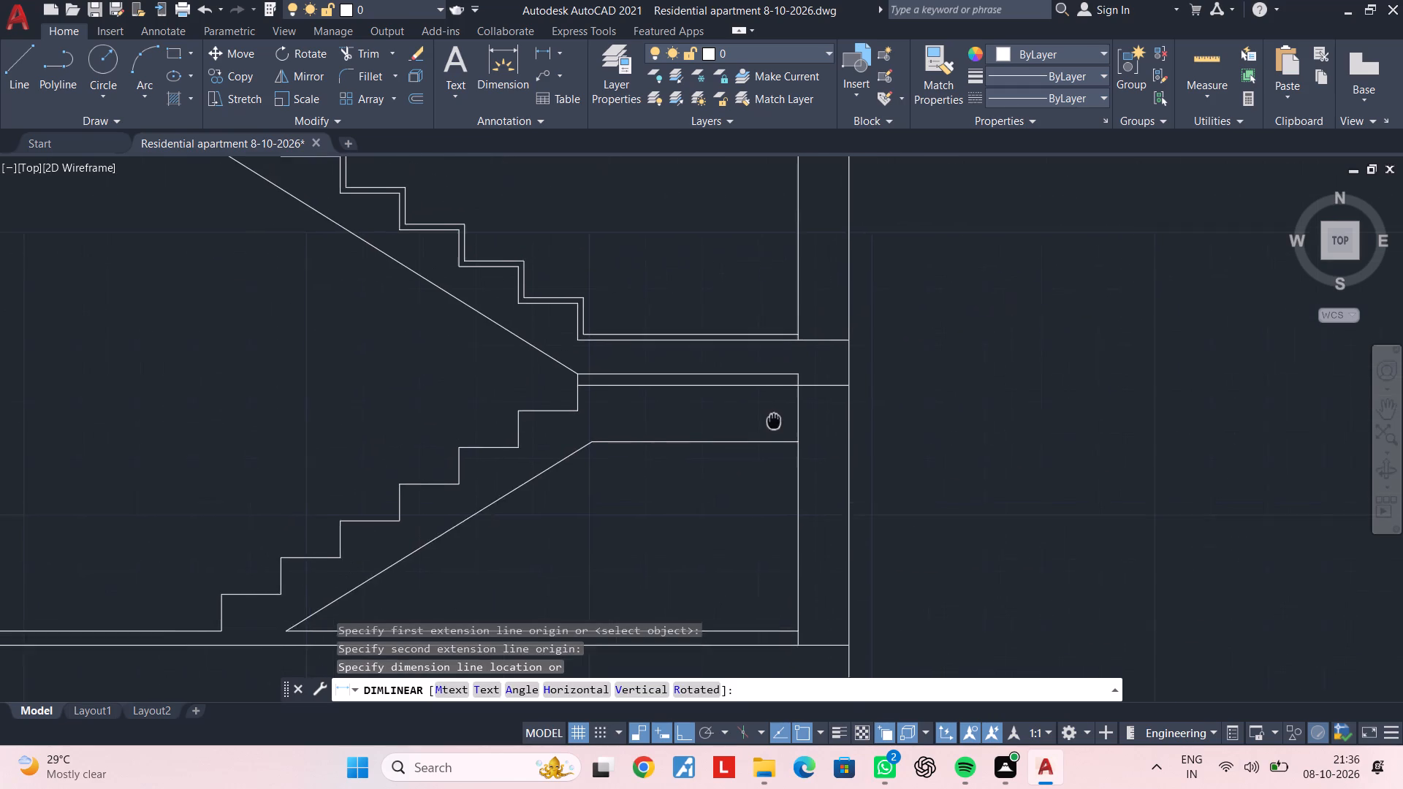
middle_click_drag(773, 422, 770, 431)
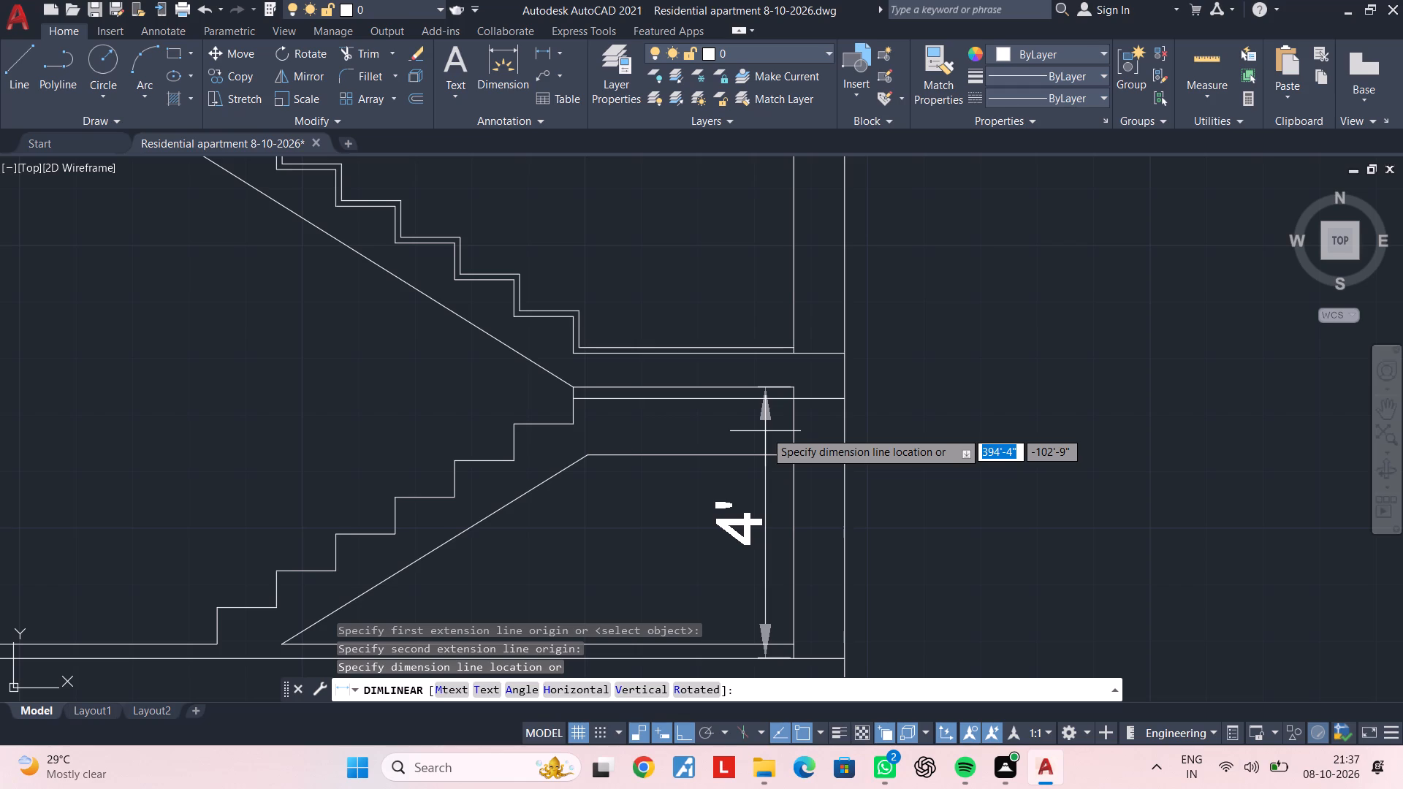
key("Escape")
key("Escape")
Offset the horizontal line at the stair head 4' upward to mark the next mid-landing level.
scroll(765, 431, "down", 4)
middle_click_drag(765, 392, 765, 483)
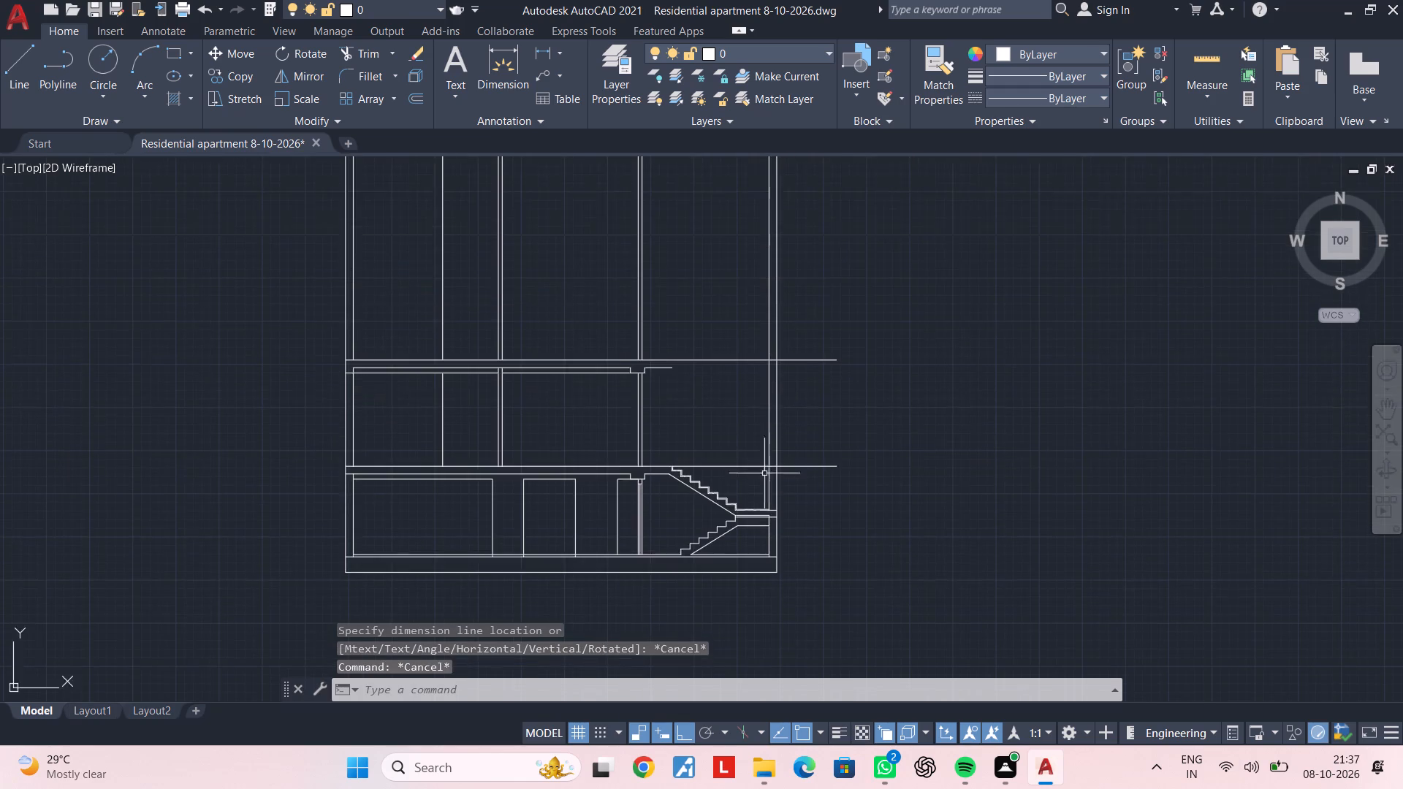
scroll(765, 464, "up", 1)
middle_click_drag(736, 468, 816, 478)
scroll(816, 478, "up", 1)
key("Escape")
key("Escape")
key("Escape")
type("OF 4'")
key("Return")
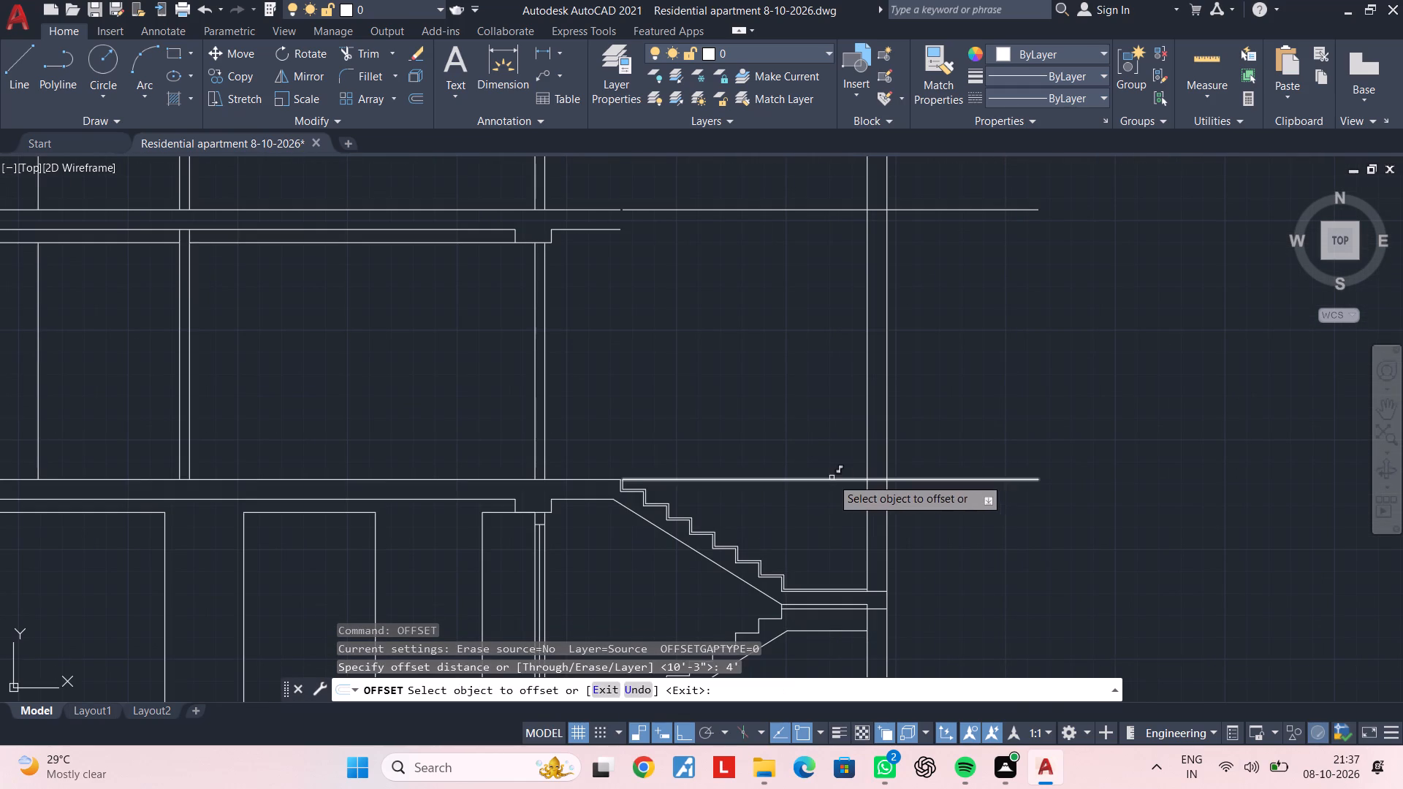
left_click(832, 478)
left_click(830, 397)
key("Escape")
scroll(822, 411, "down", 2)
middle_click_drag(822, 411, 843, 323)
key("Escape")
key("Escape")
middle_click_drag(849, 436, 849, 424)
scroll(840, 420, "up", 3)
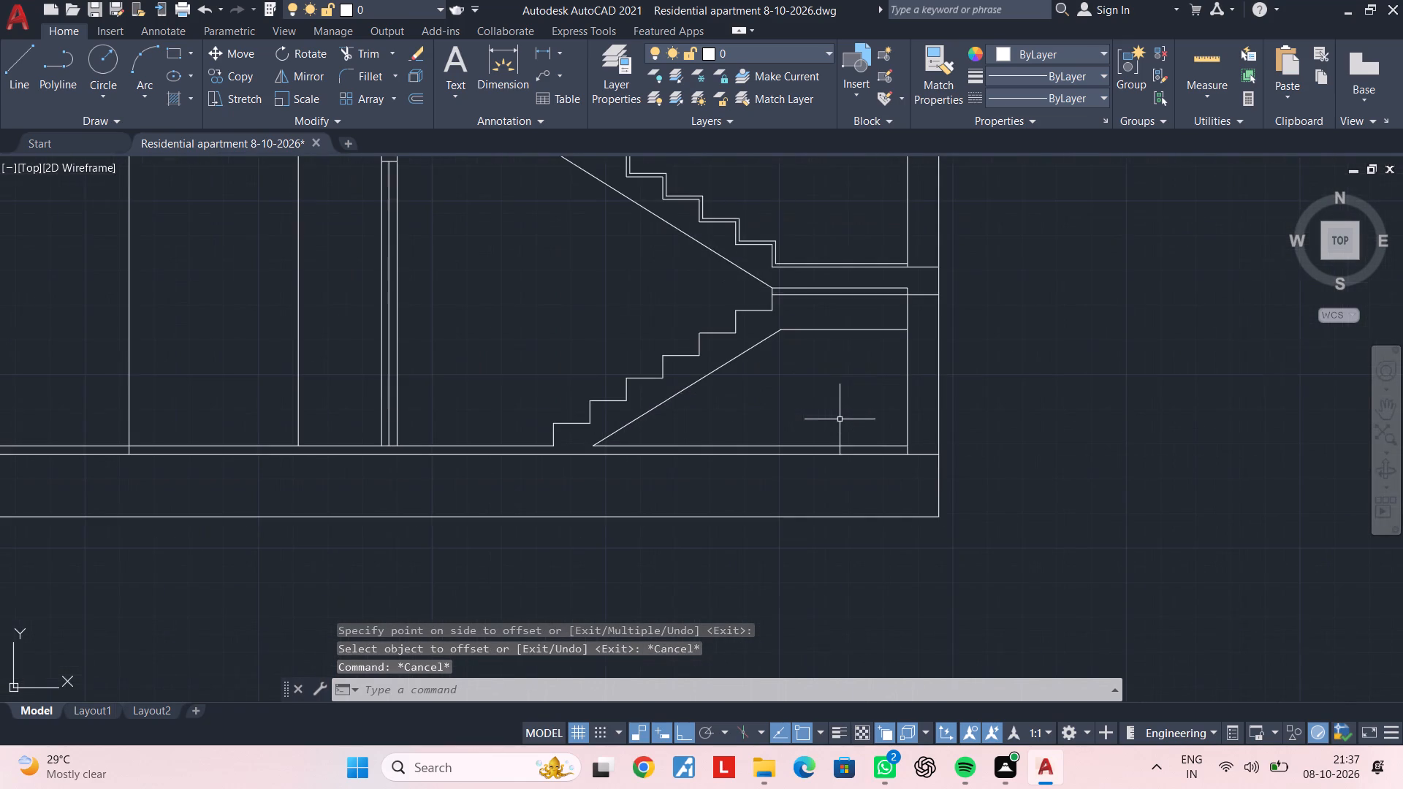
Copy both lower stair flights with their mid-landing lines upward, from the upper landing line's end at the wall to the next mid-landing level line.
middle_click_drag(837, 411, 865, 557)
left_click(845, 506)
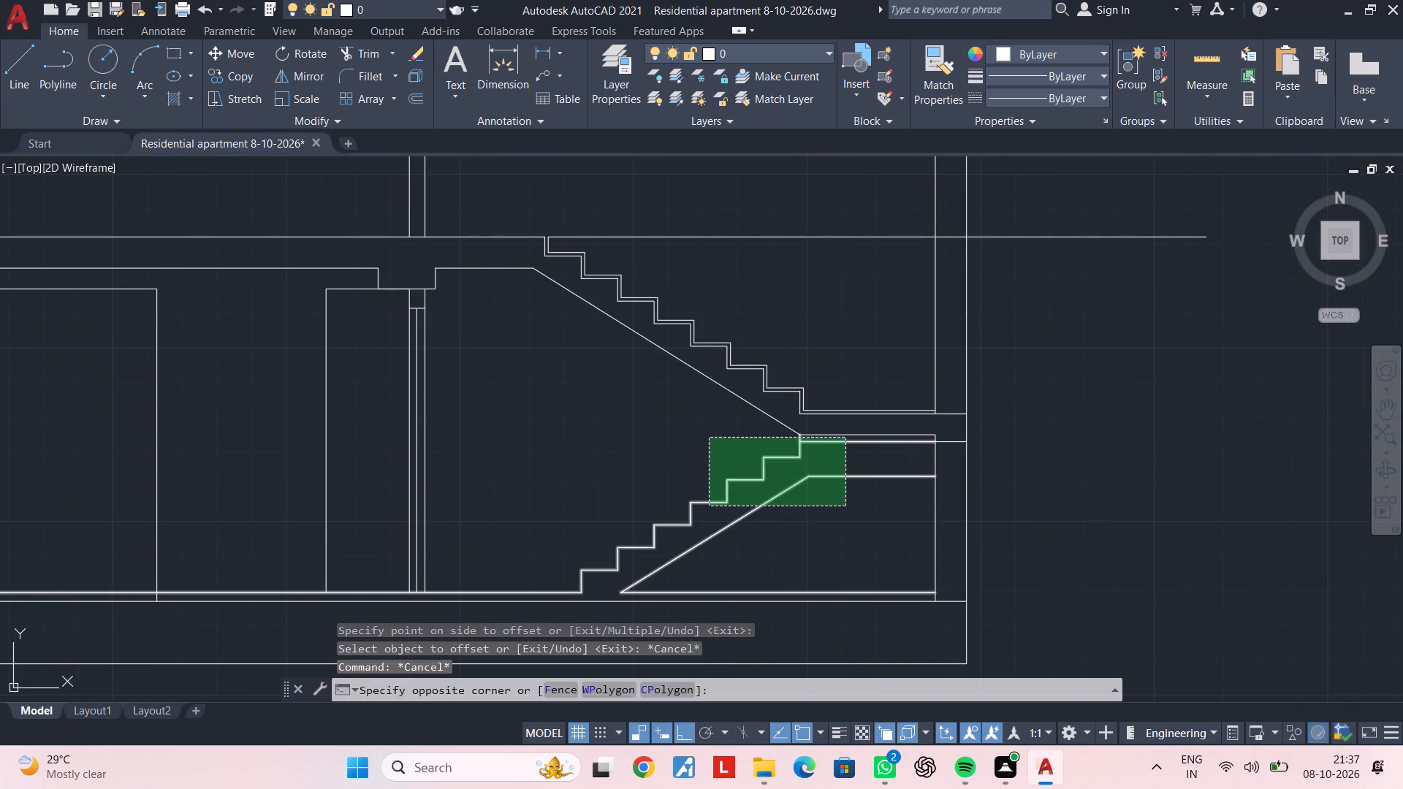
left_click(709, 438)
middle_click_drag(712, 424, 699, 470)
left_click(798, 395)
left_click(674, 474)
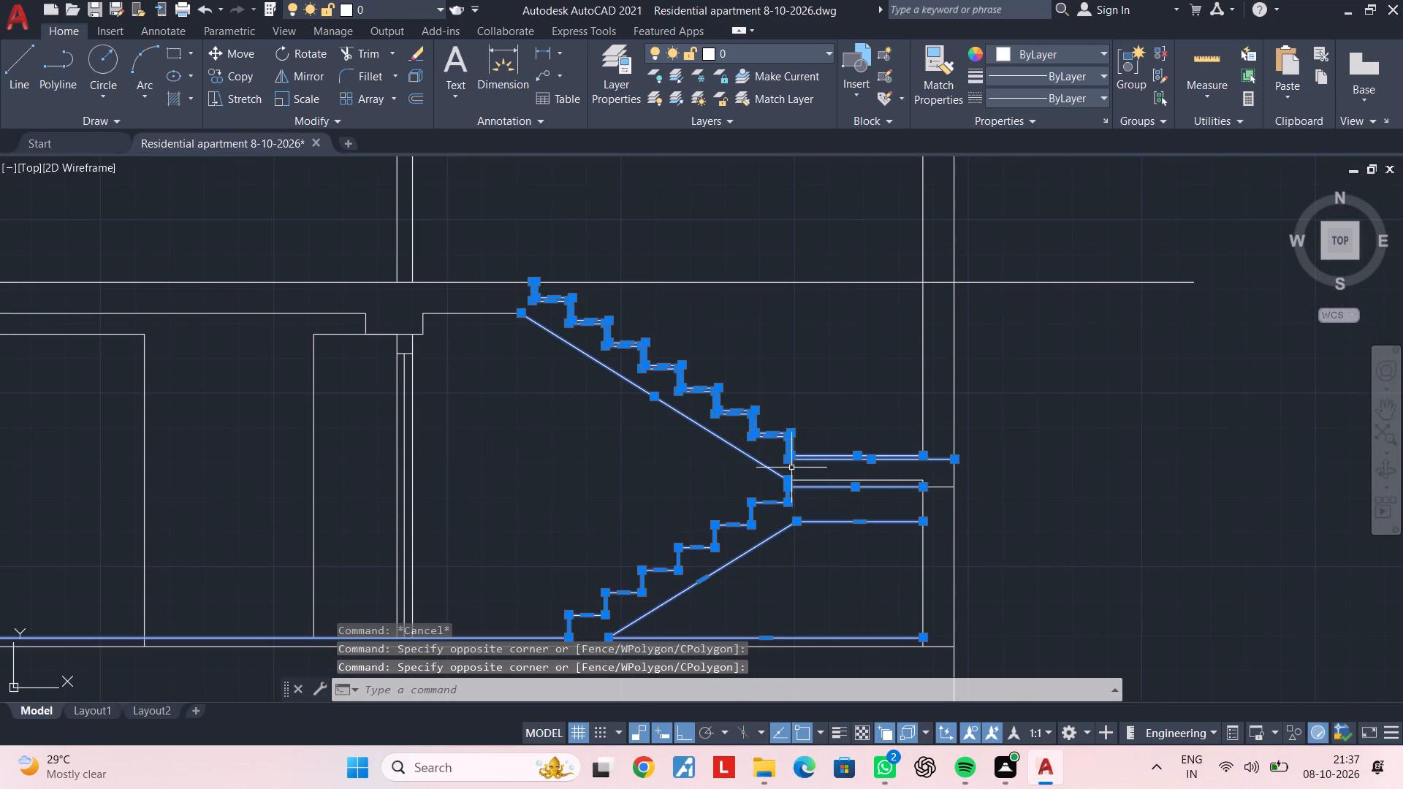
scroll(795, 466, "up", 2)
left_click(918, 554)
left_click(883, 470)
middle_click_drag(916, 511, 780, 506)
scroll(1024, 546, "up", 1)
left_click(1024, 546)
left_click(1006, 462)
scroll(956, 537, "down", 2)
middle_click_drag(887, 563, 984, 386)
scroll(870, 461, "down", 1)
middle_click_drag(890, 449, 995, 401)
middle_click_drag(986, 418, 824, 496)
middle_click_drag(853, 487, 824, 513)
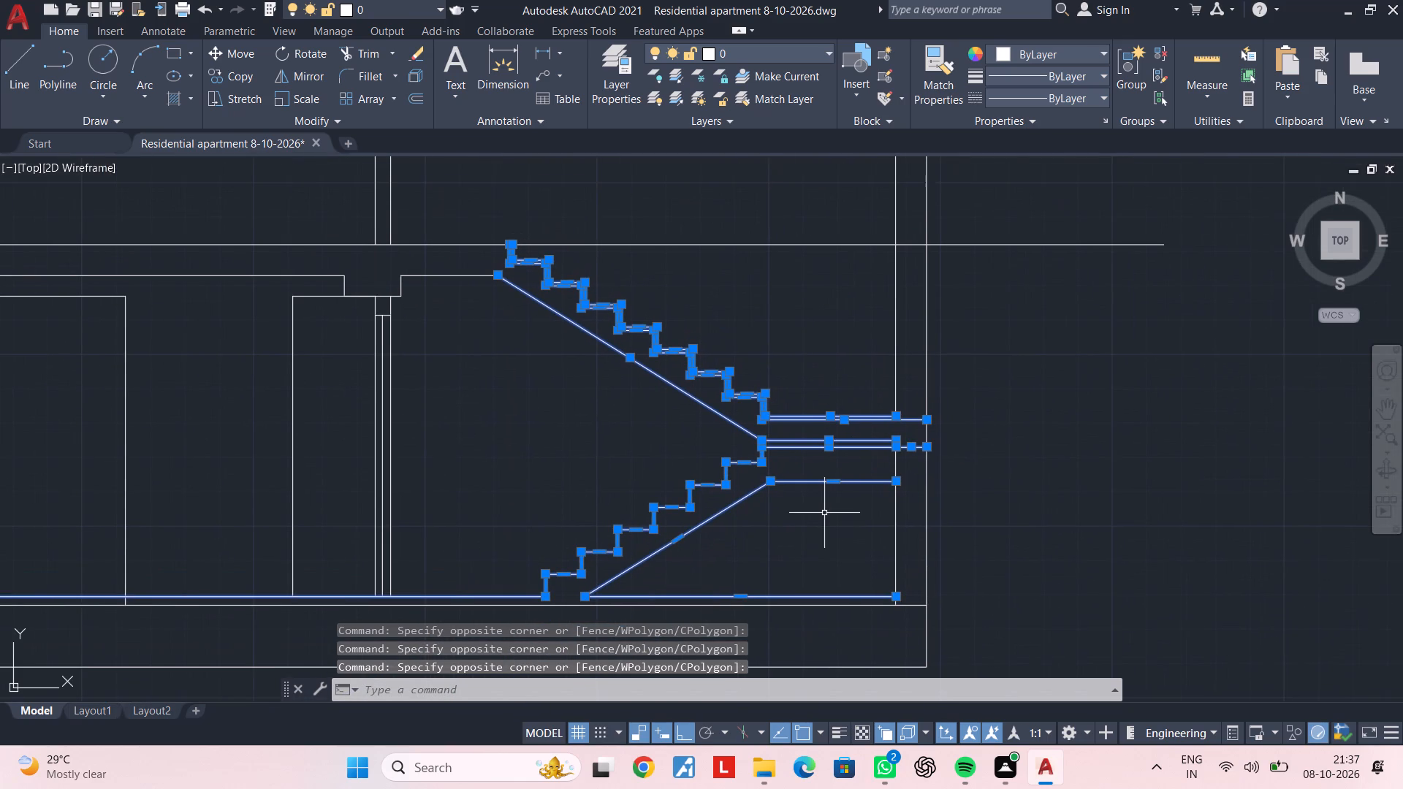
type("CO")
key("space")
scroll(904, 444, "up", 3)
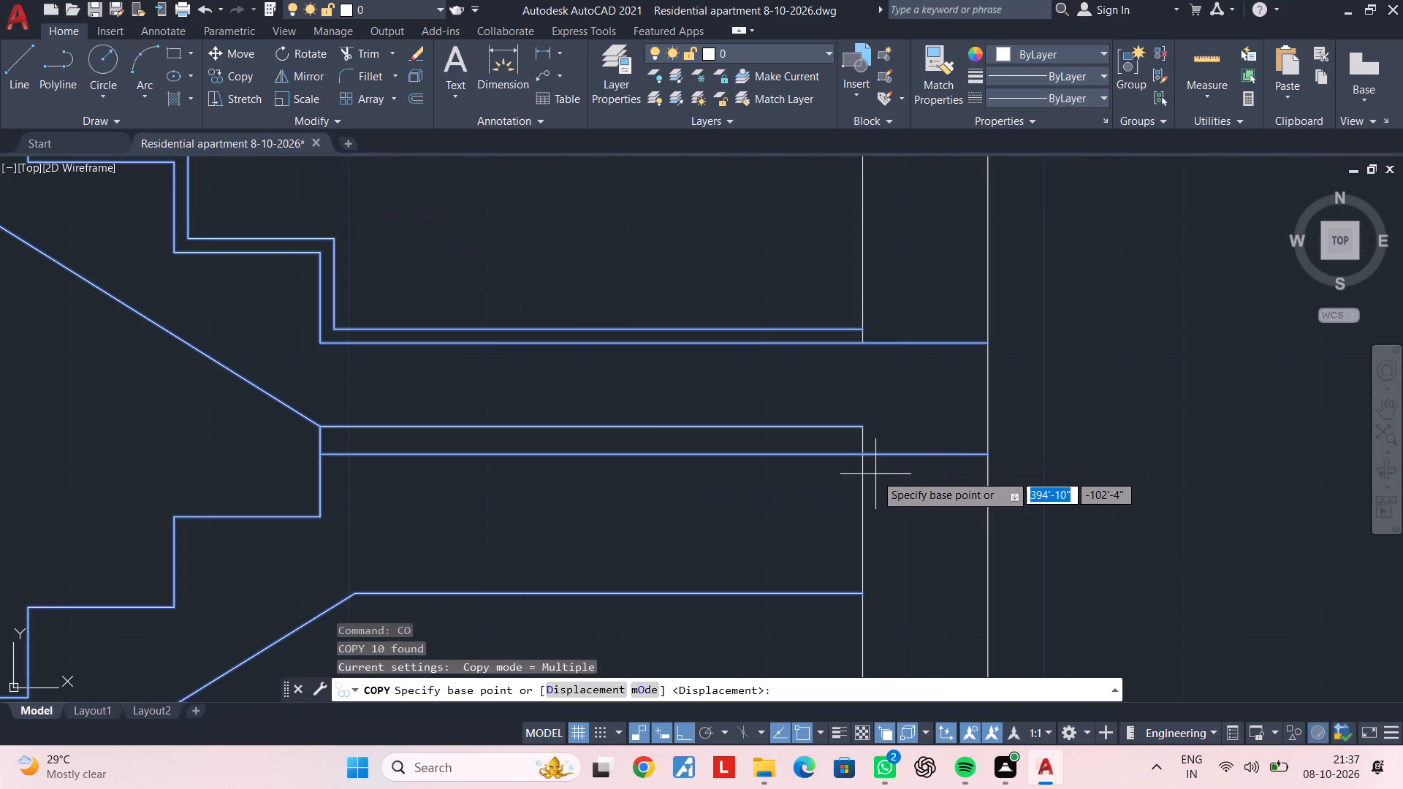
scroll(875, 479, "down", 2)
scroll(878, 466, "up", 2)
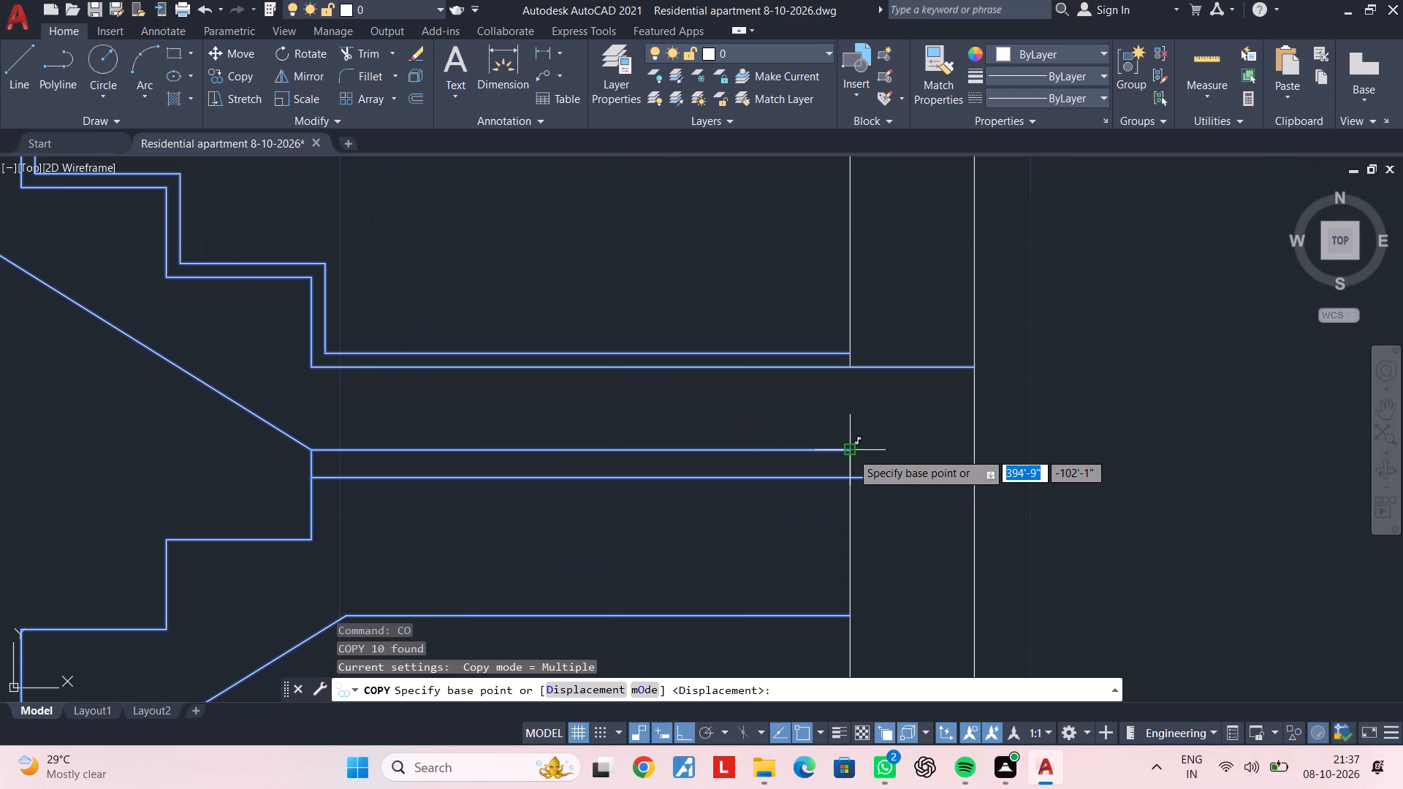
left_click(851, 452)
scroll(856, 439, "down", 2)
middle_click_drag(845, 324, 843, 528)
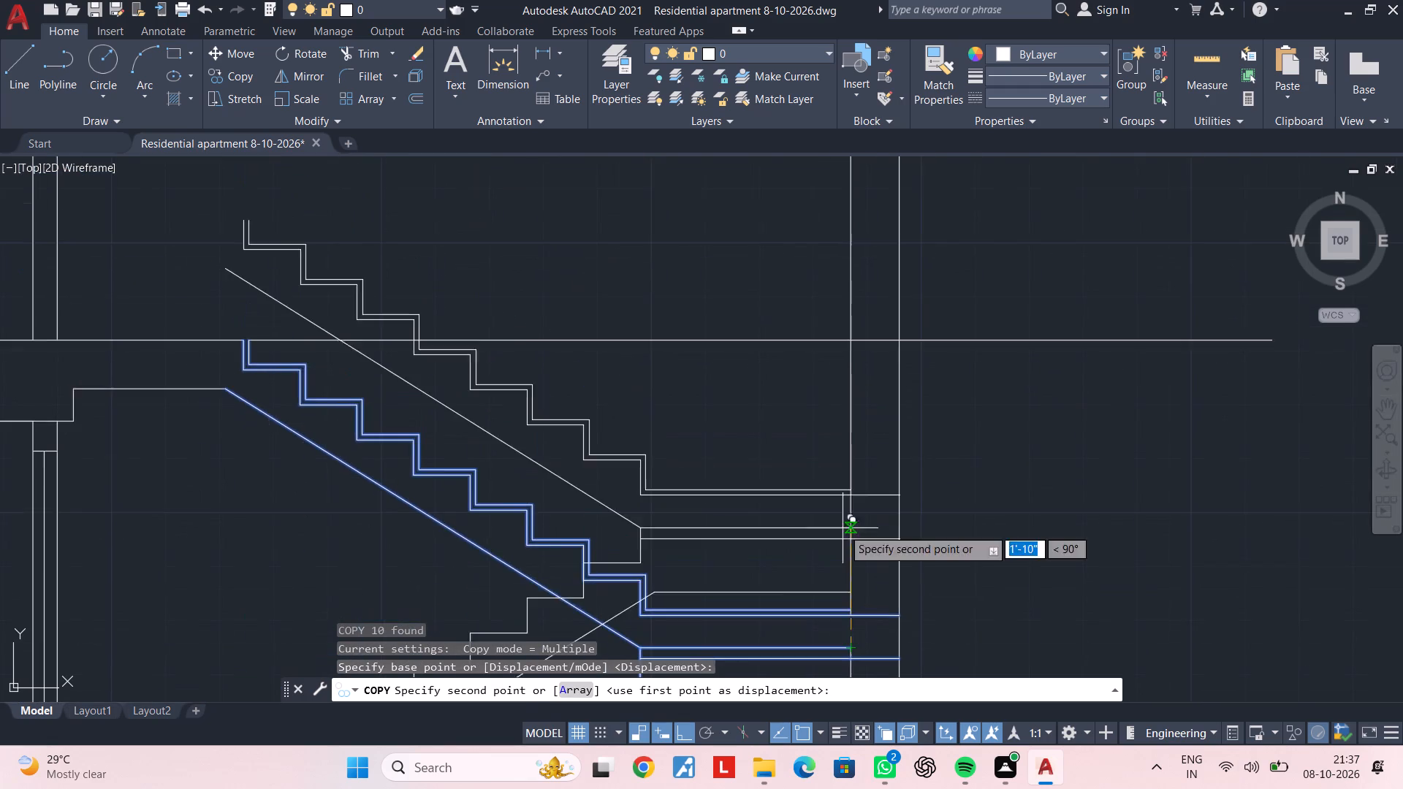
scroll(855, 381, "down", 3)
scroll(855, 373, "up", 5)
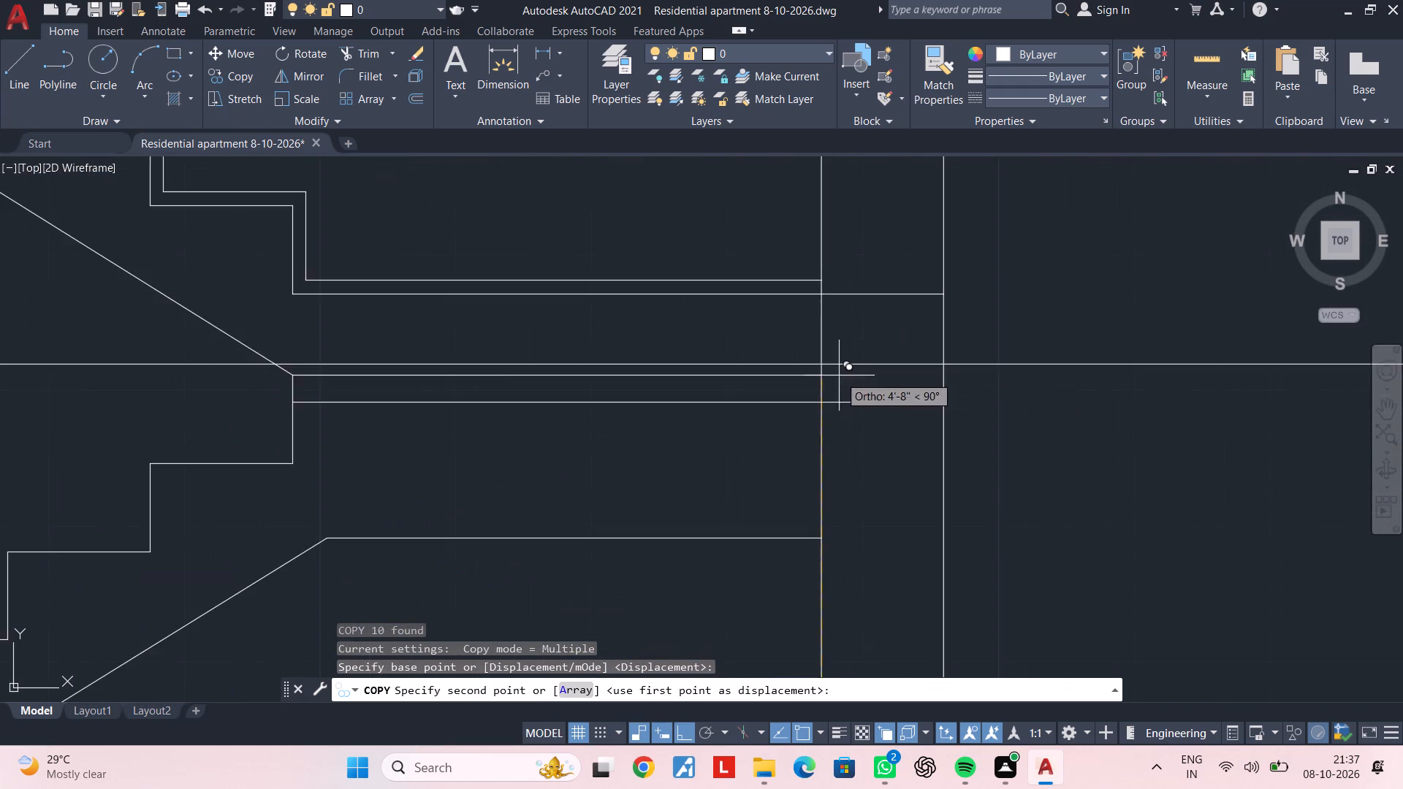
scroll(839, 376, "down", 4)
middle_click_drag(840, 326, 837, 491)
scroll(843, 457, "up", 2)
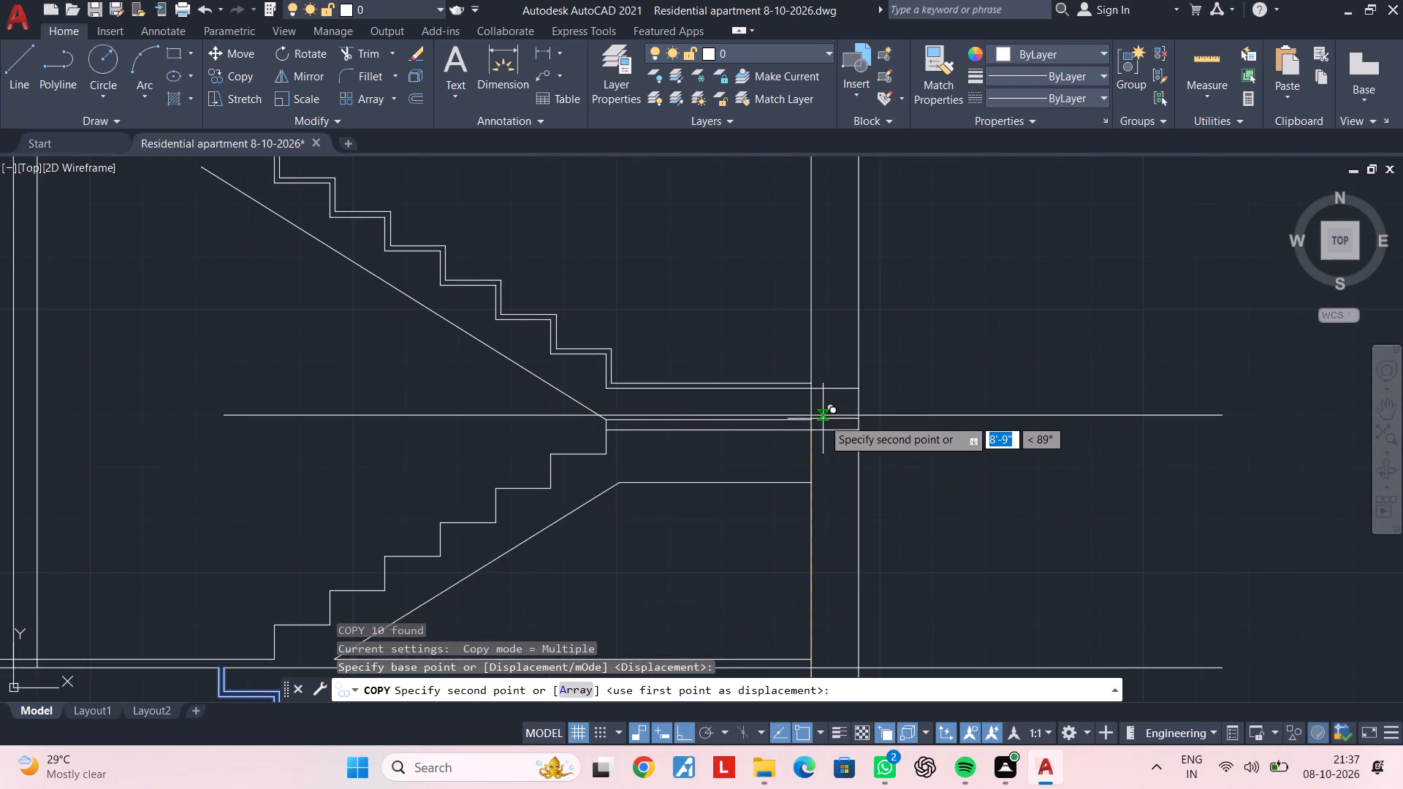
scroll(817, 408, "up", 2)
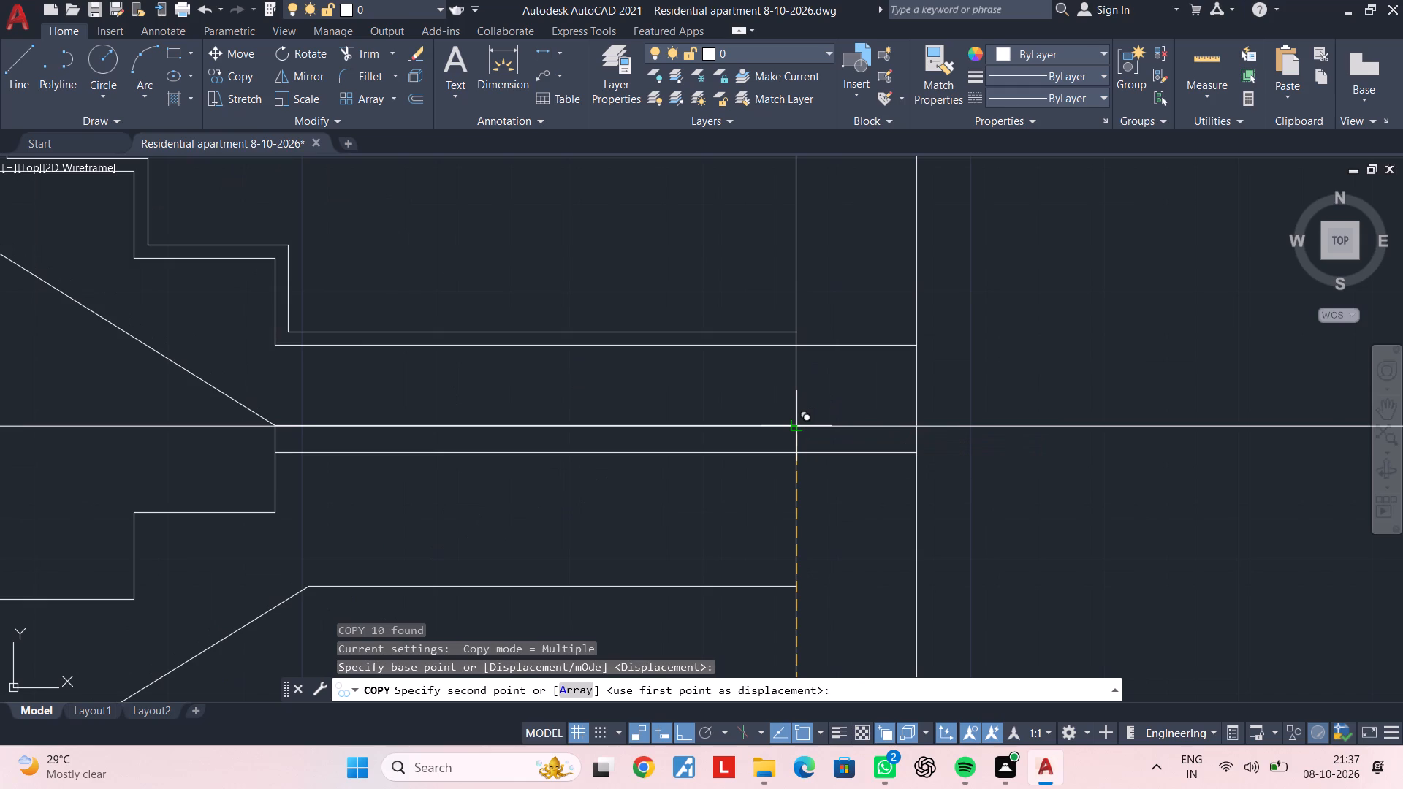
left_click(798, 430)
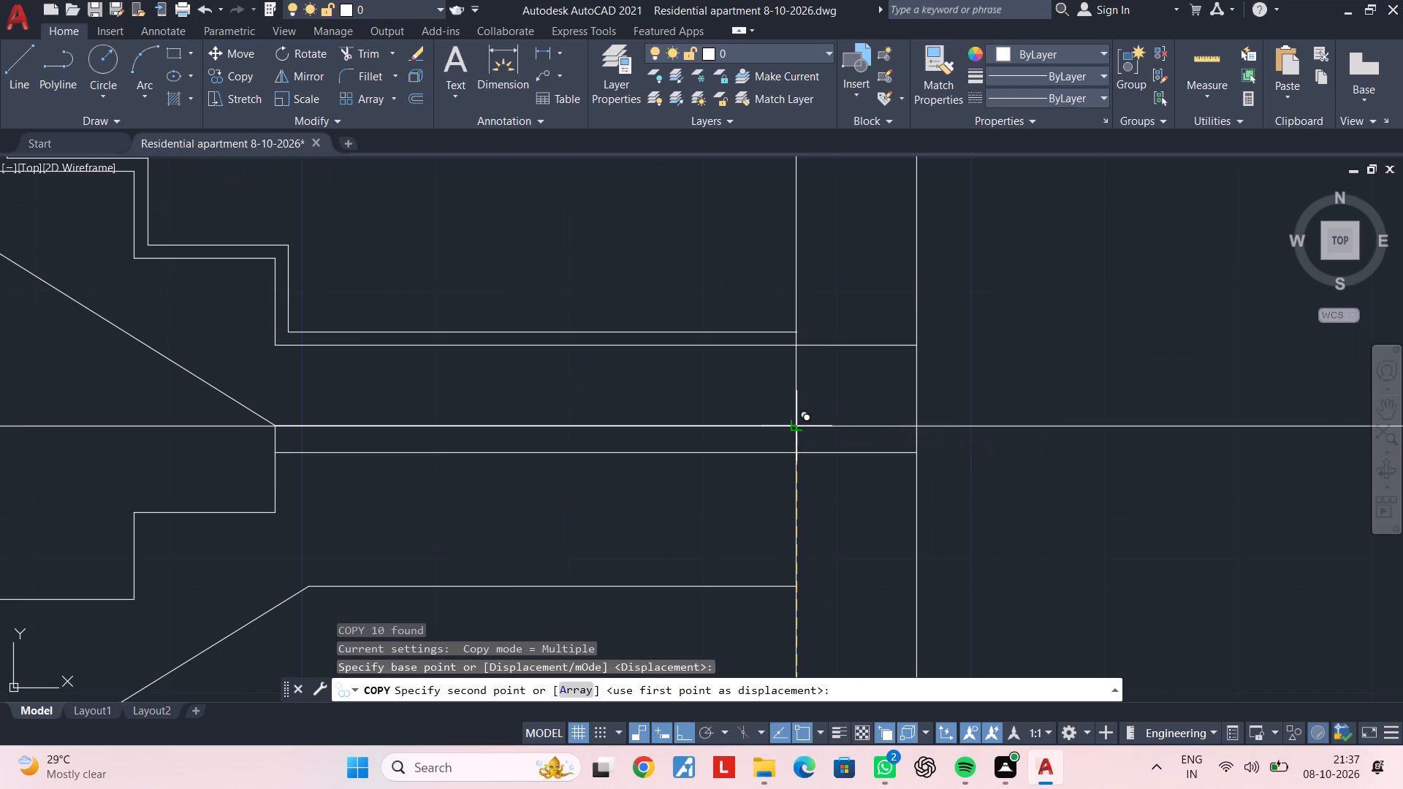
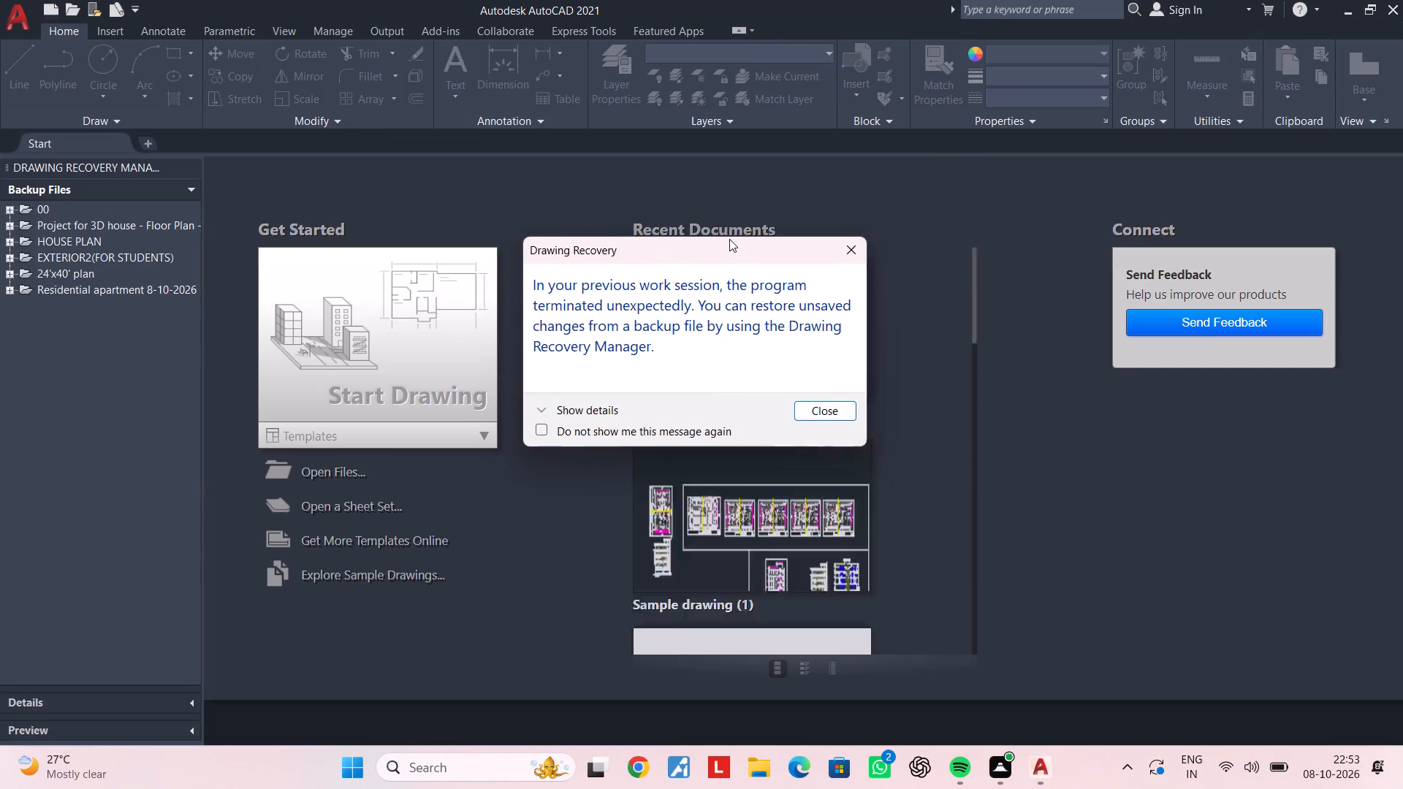
Dismiss the drawing recovery notice and reopen the recent drawing Residential apartment 8-10-2026.
left_click(846, 245)
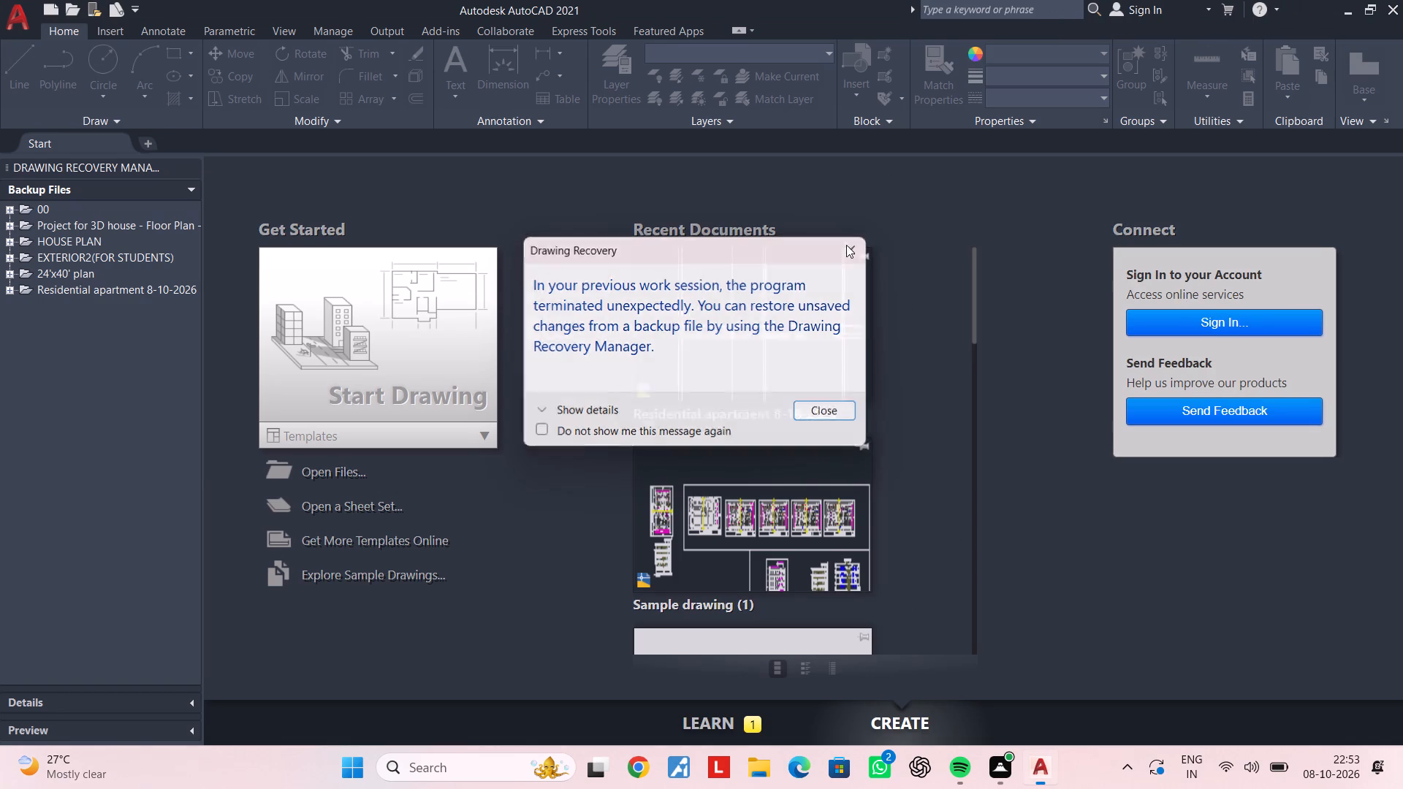
left_click(814, 327)
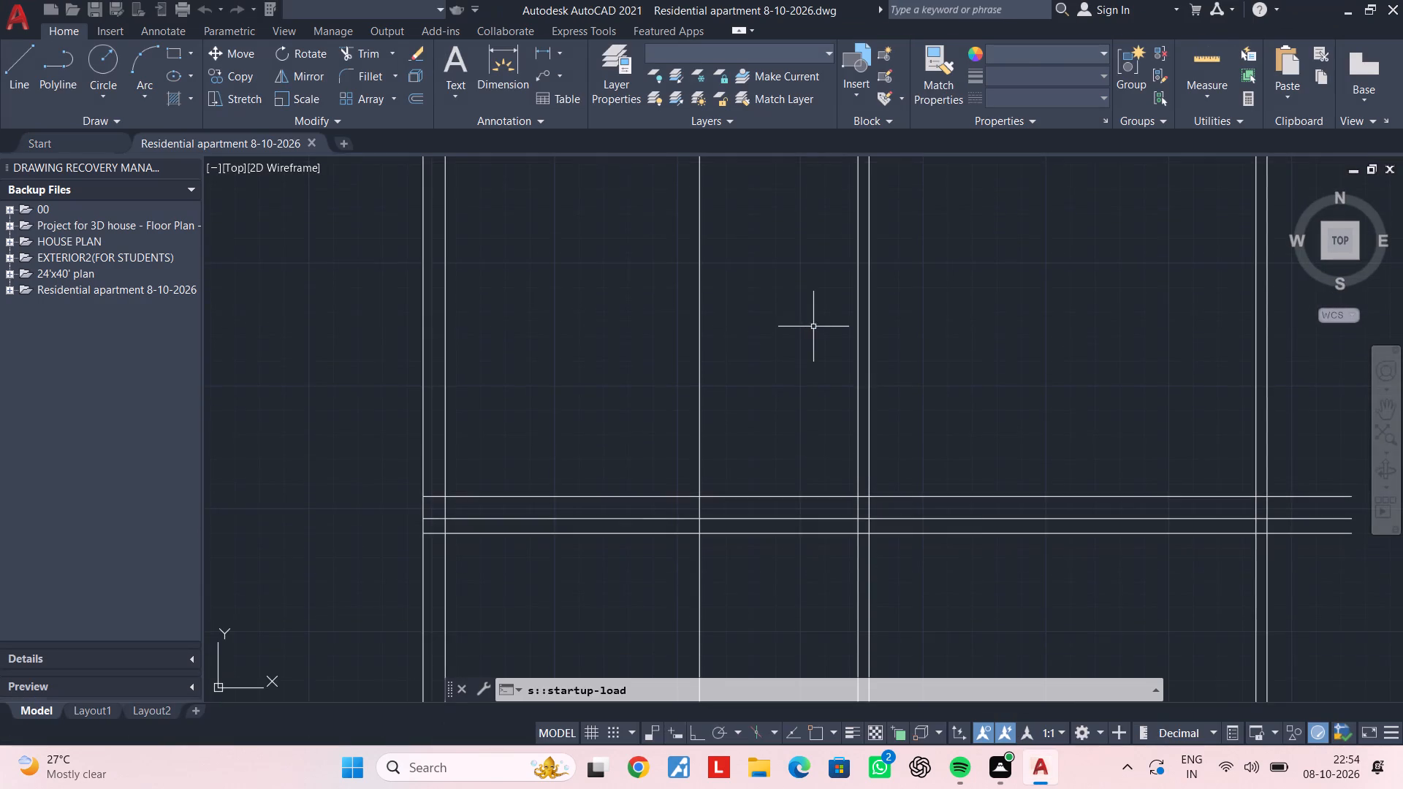
Examine the reopened section's lower staircase and the floor lines at the level above it.
scroll(813, 329, "down", 6)
scroll(949, 449, "up", 3)
scroll(759, 363, "up", 2)
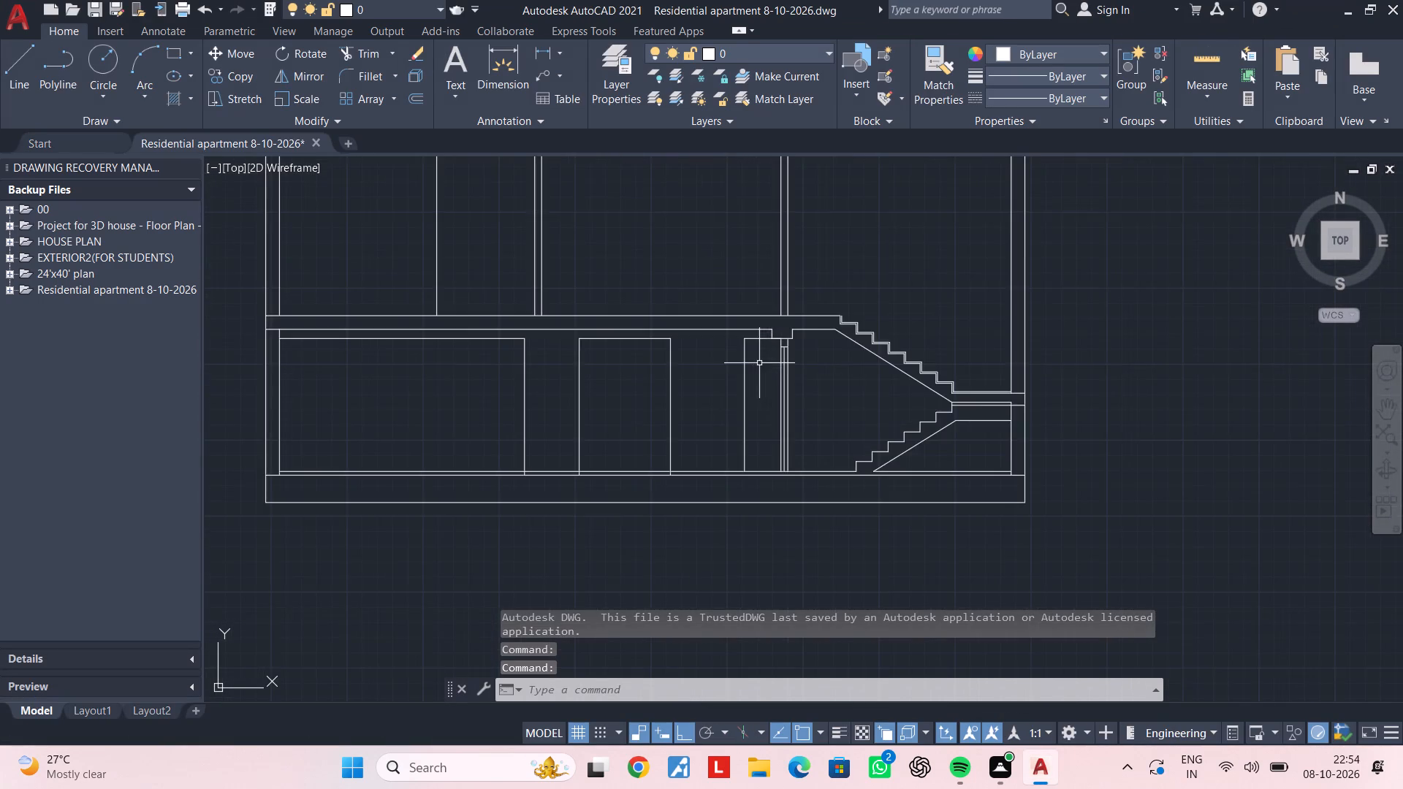
scroll(821, 313, "up", 1)
middle_click_drag(813, 329, 762, 452)
key("Escape")
key("Escape")
middle_click_drag(791, 237, 792, 352)
key("Escape")
key("Escape")
key("Escape")
key("Escape")
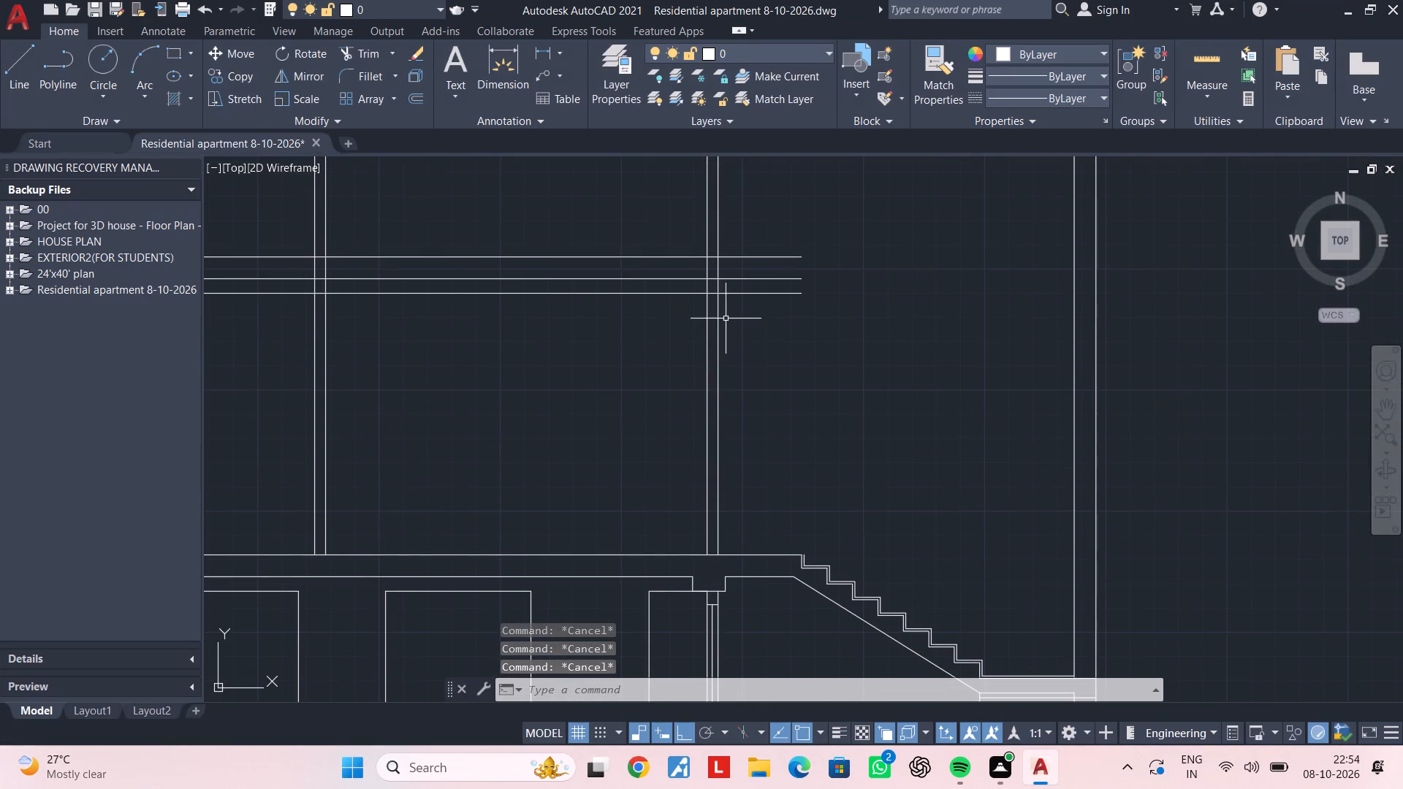
key("Escape")
scroll(715, 297, "up", 3)
middle_click_drag(971, 286, 989, 286)
scroll(708, 294, "down", 2)
middle_click_drag(717, 294, 859, 257)
key("Escape")
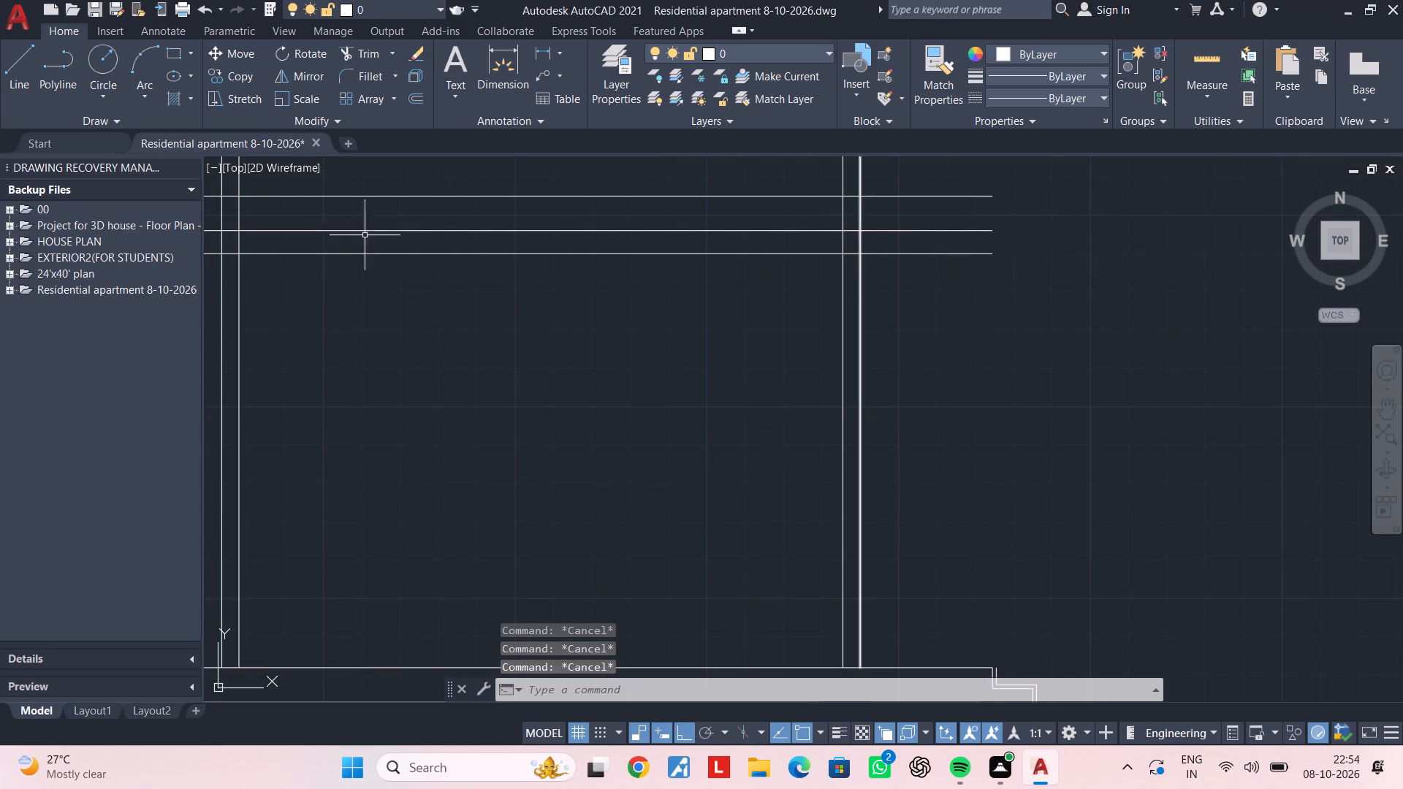
key("Escape")
Close the Drawing Recovery Manager palette.
left_click(191, 167)
Move the left side line of the beam under the slab near the stair head 3" outward to the left.
scroll(372, 279, "down", 5)
middle_click_drag(469, 300, 528, 288)
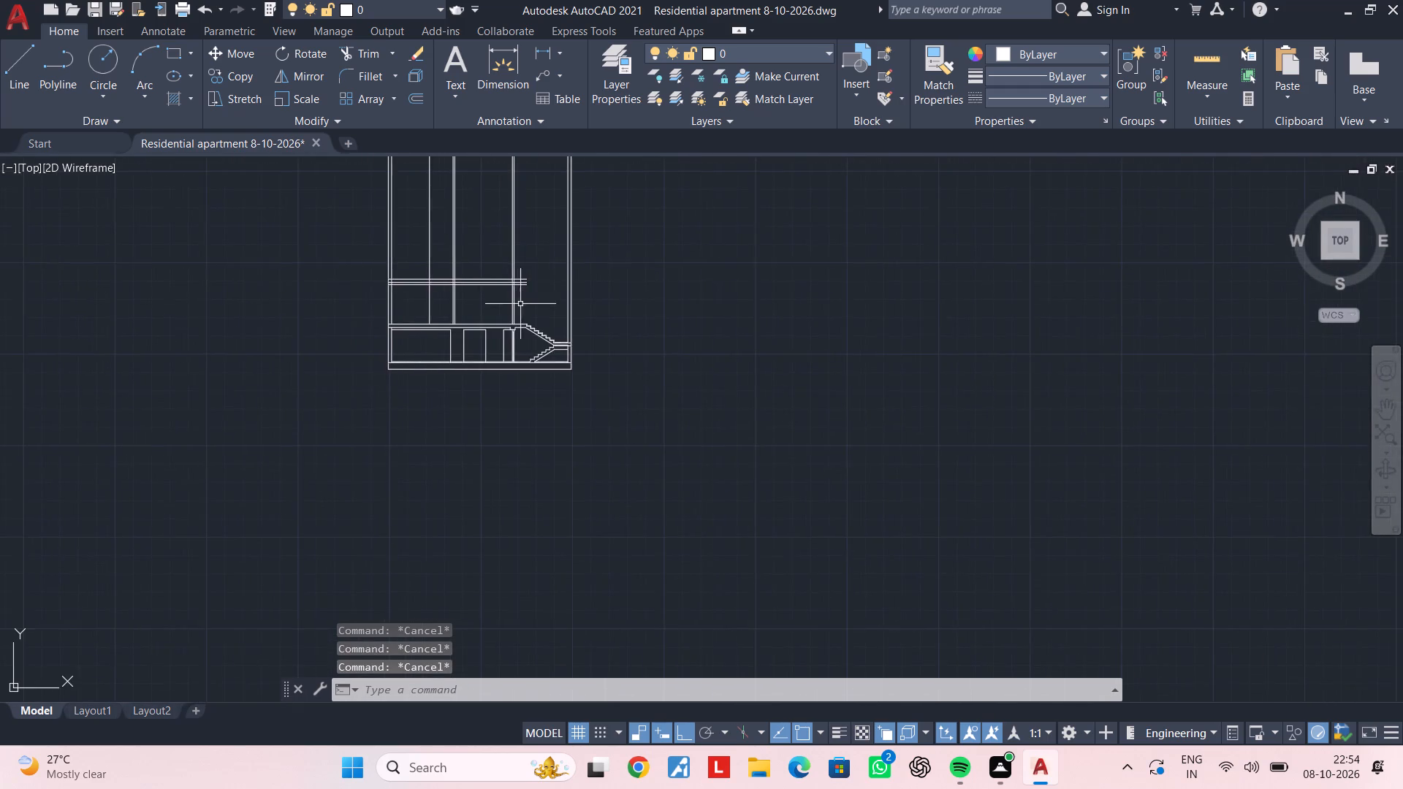
scroll(497, 329, "up", 4)
middle_click_drag(611, 353, 575, 390)
scroll(533, 396, "up", 4)
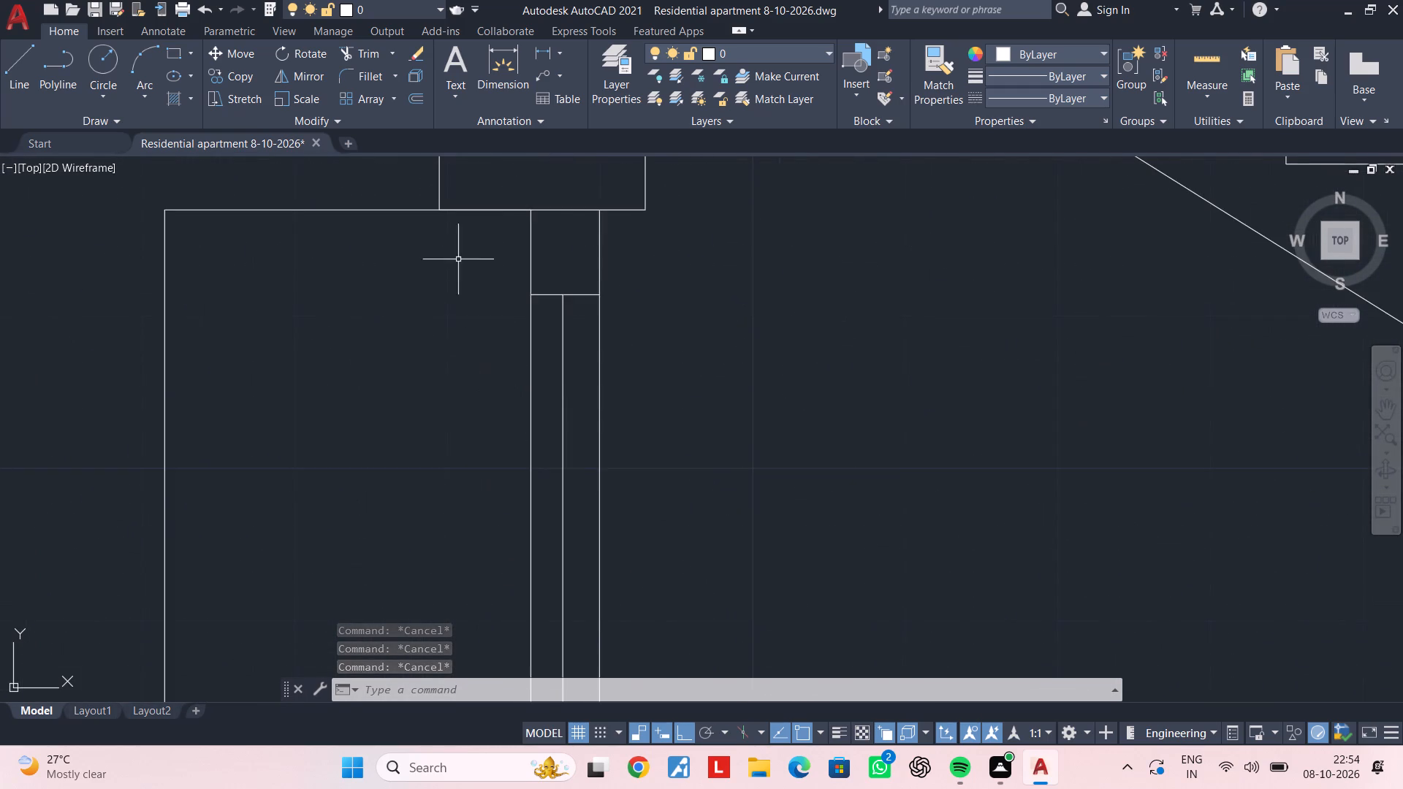
middle_click_drag(463, 260, 593, 453)
scroll(580, 410, "up", 2)
scroll(579, 370, "down", 3)
middle_click_drag(593, 370, 631, 465)
scroll(607, 449, "up", 4)
key("Escape")
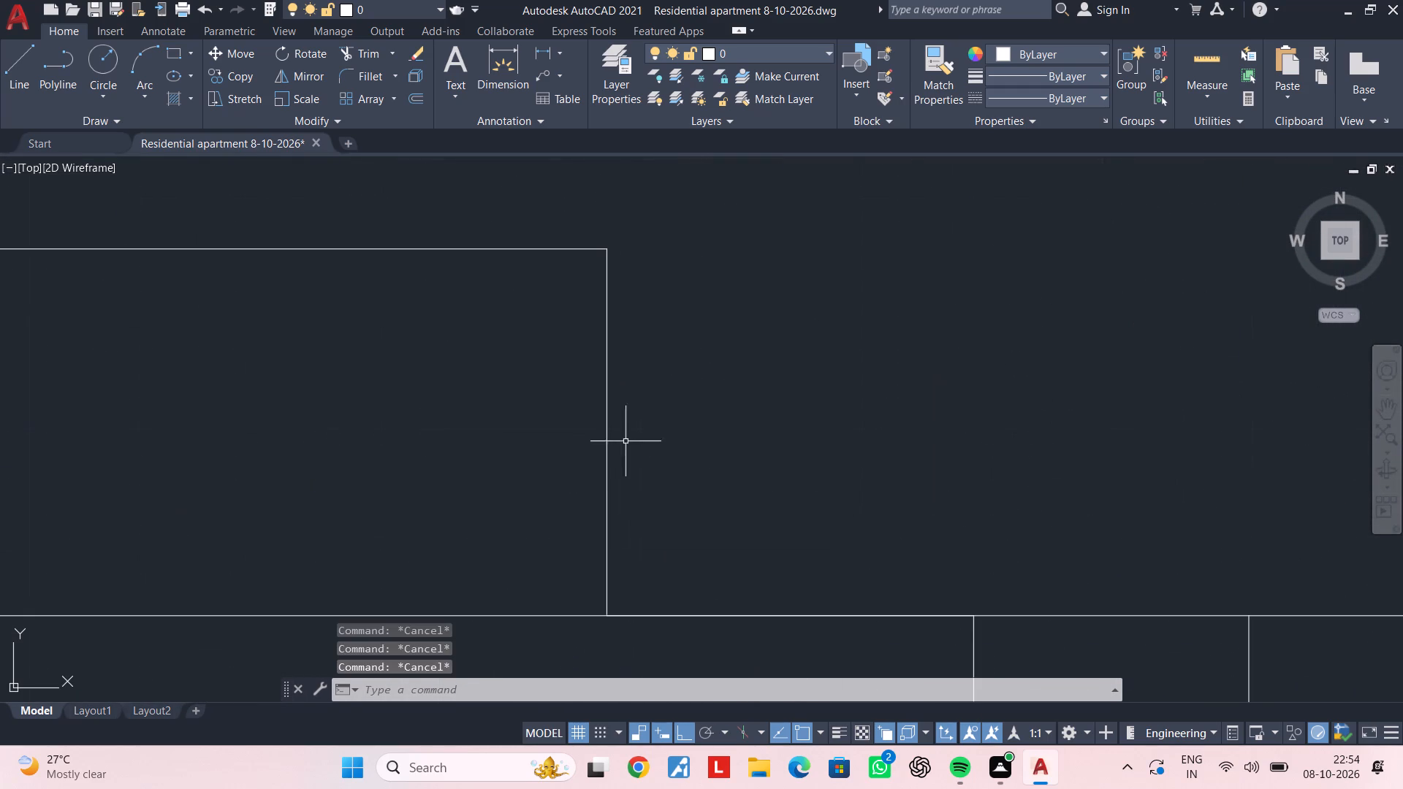
left_click(644, 428)
left_click(533, 440)
key("m")
key("space")
left_click(540, 432)
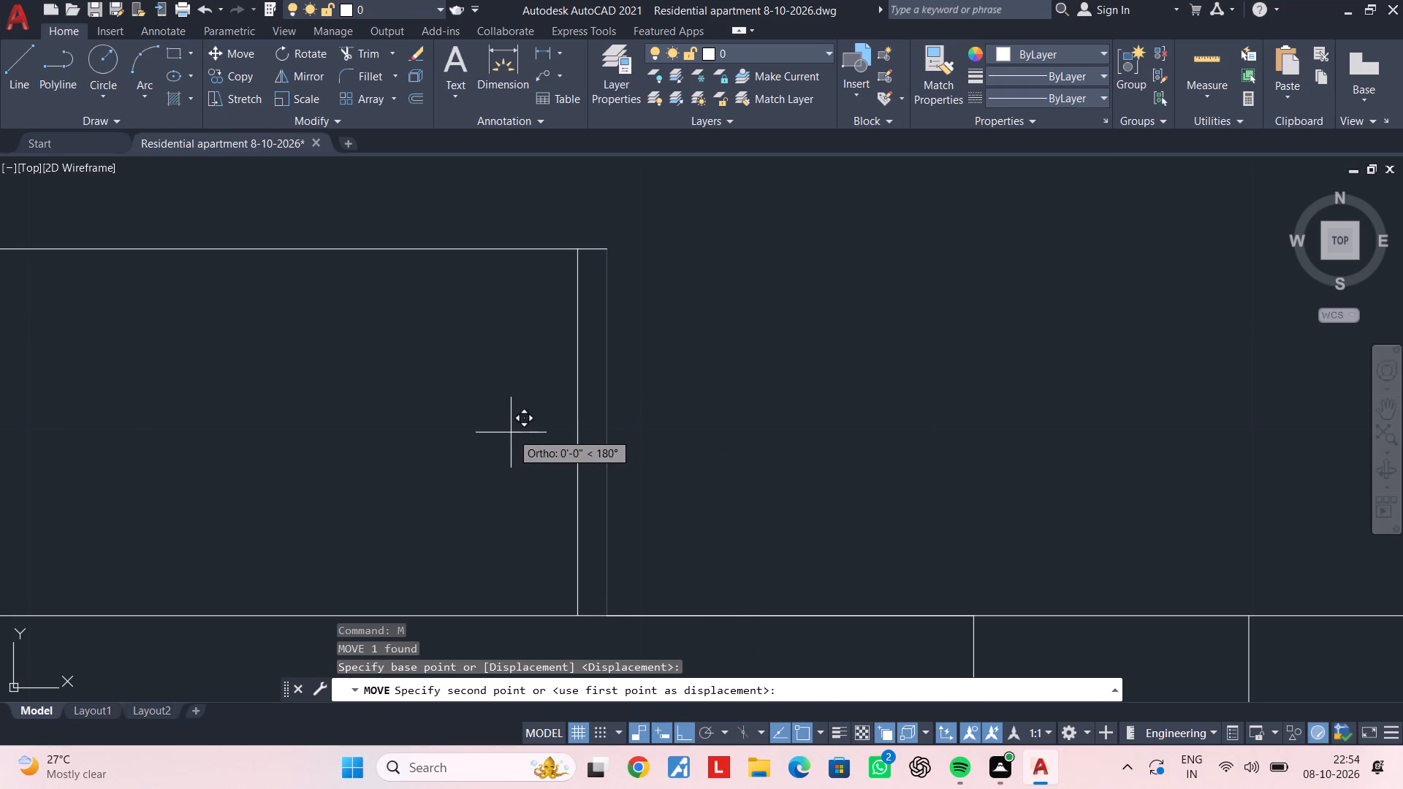
type("3\"")
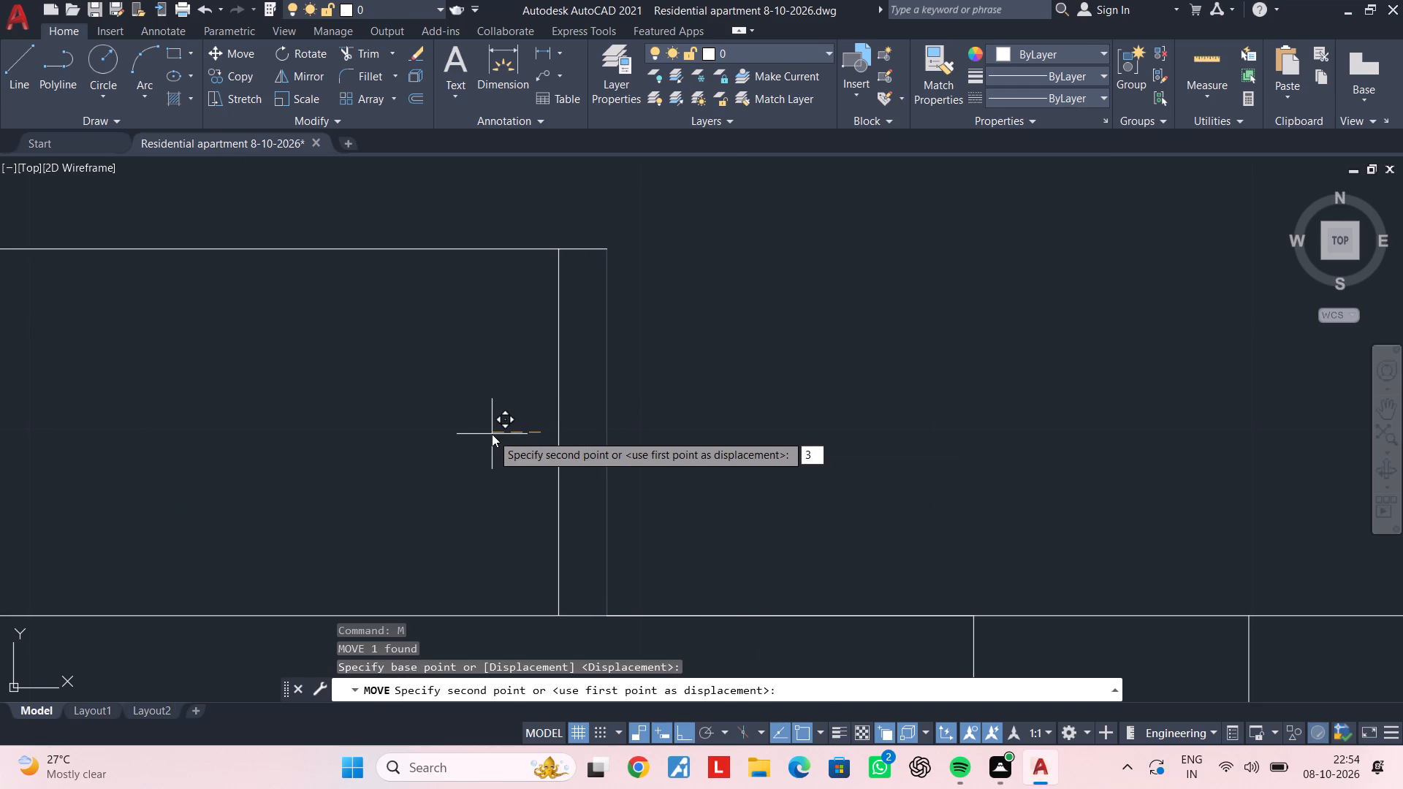
key("Return")
key("Escape")
Trim the piece of slab soffit line that overhangs inside the widened beam's left side.
scroll(741, 492, "down", 3)
middle_click_drag(721, 481, 651, 497)
key("Escape")
key("Escape")
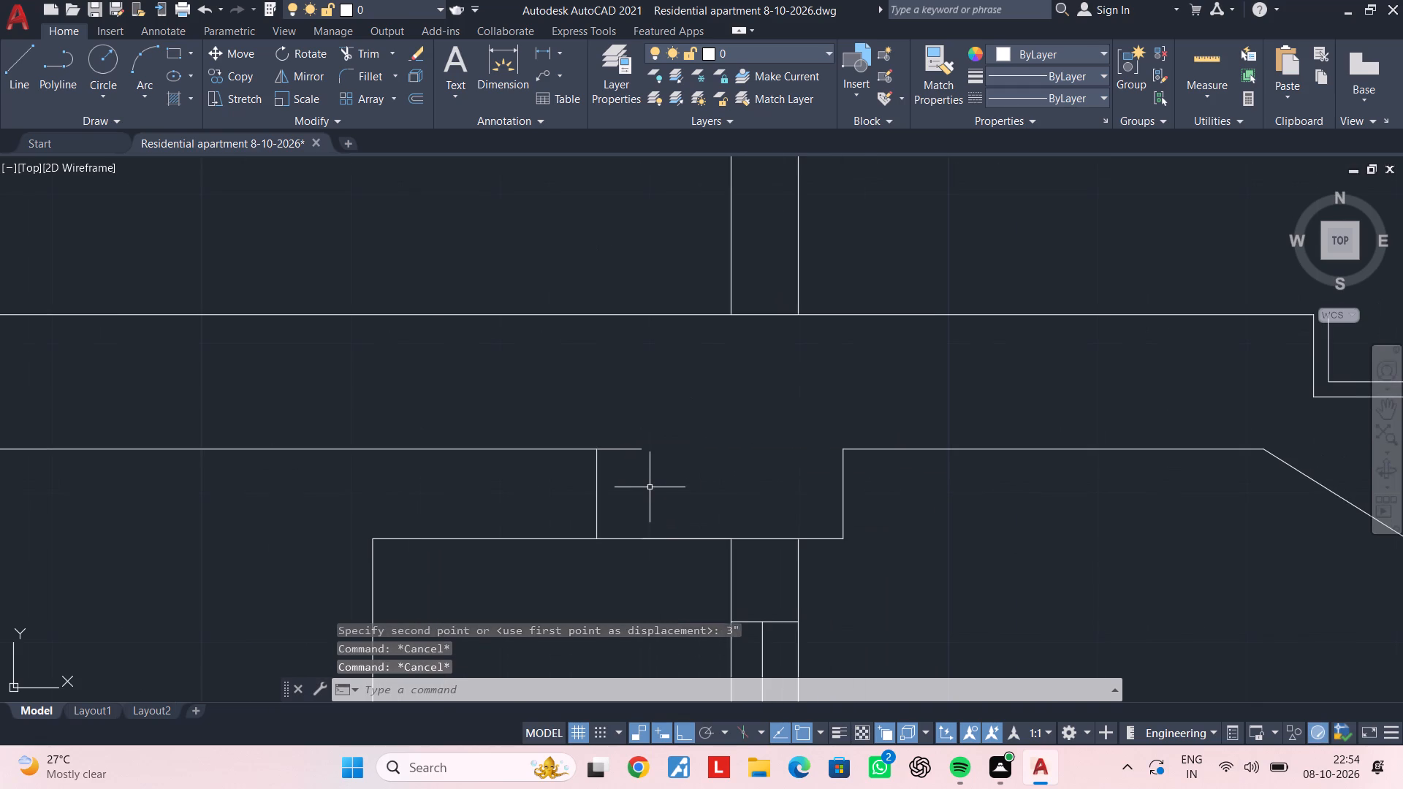
key("t")
key("r")
key("space")
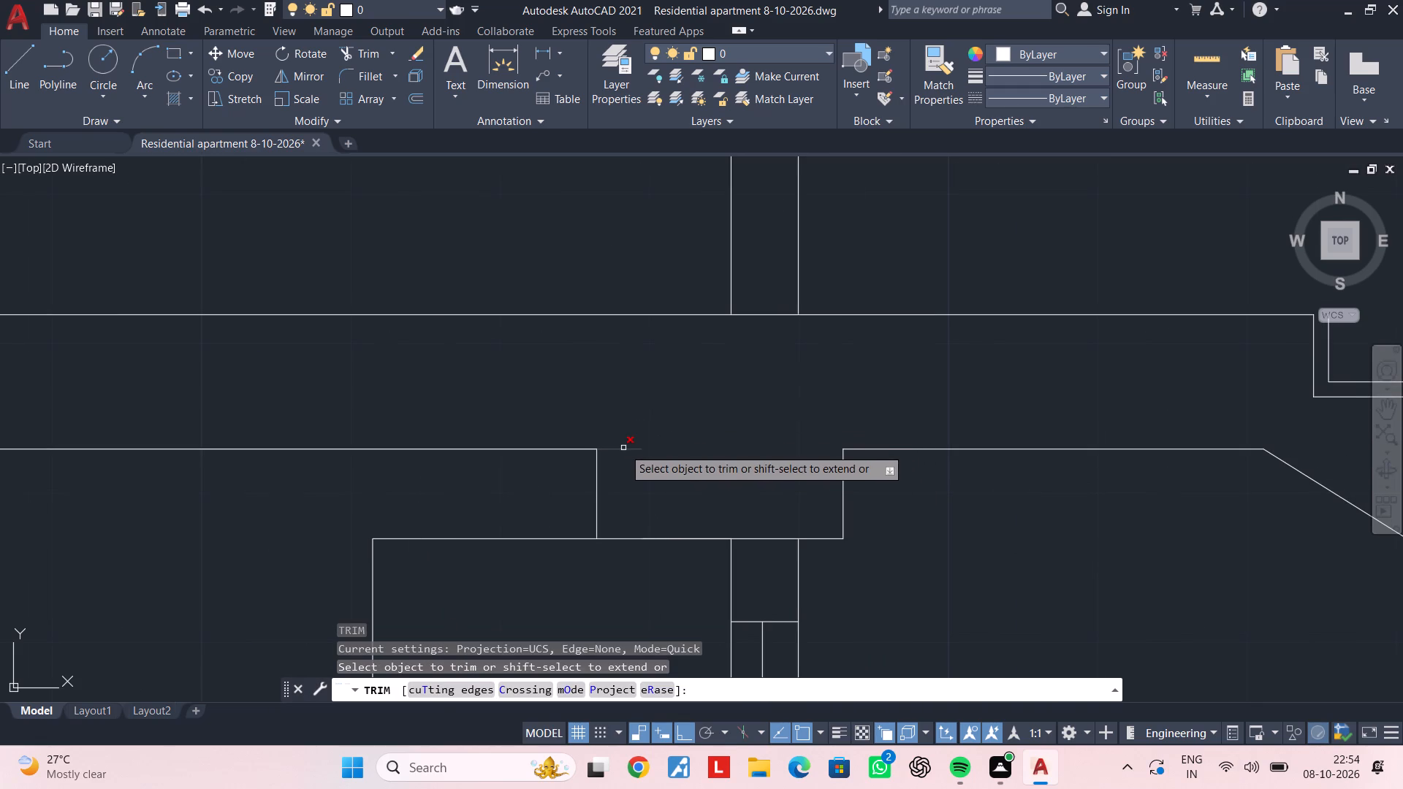
left_click(623, 448)
key("Escape")
key("Escape")
Draw vertical construction lines through the left and right sides of the beam to project it to the upper floors.
scroll(623, 448, "down", 3)
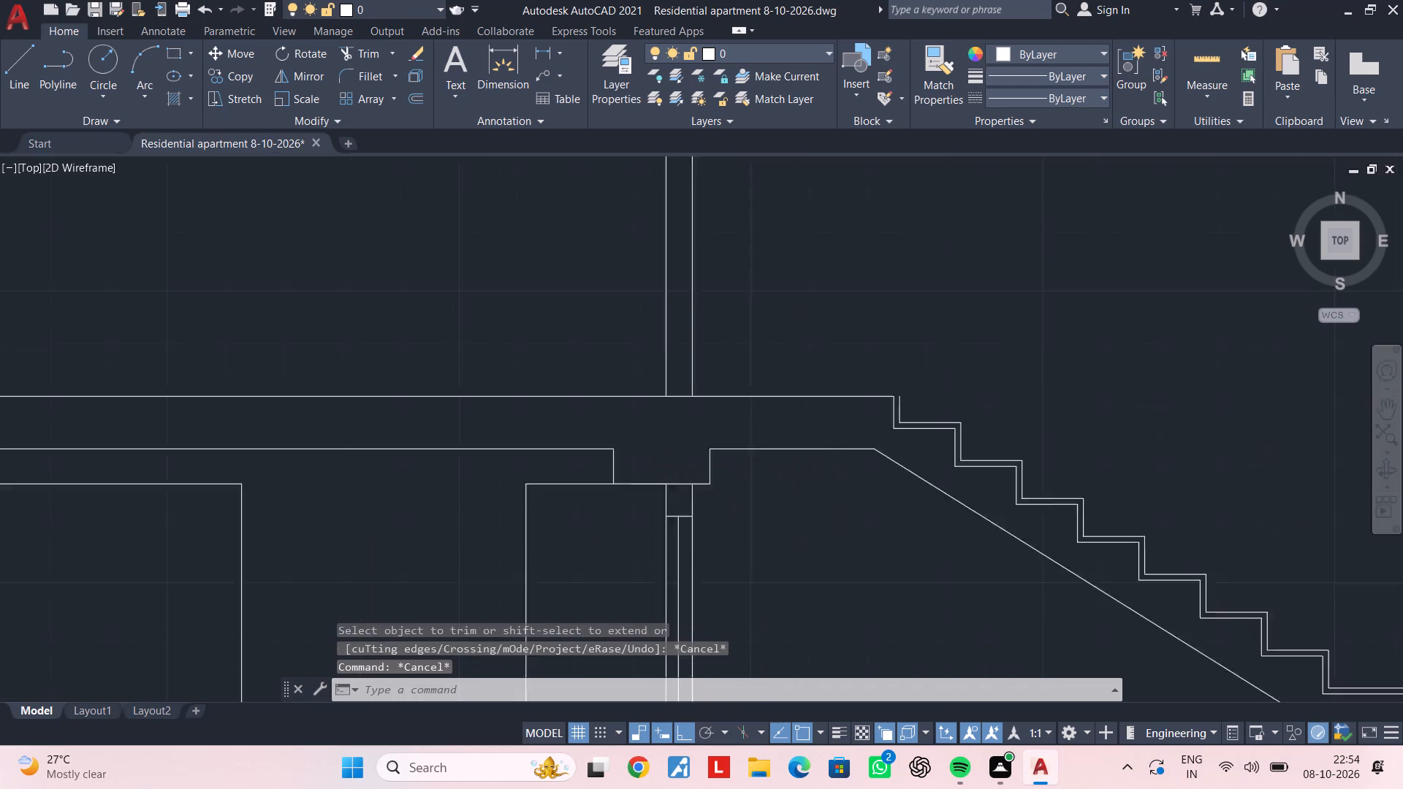
key("Escape")
middle_click_drag(644, 449, 668, 513)
key("Escape")
key("Escape")
key("Escape")
middle_click_drag(660, 530, 664, 552)
scroll(664, 552, "down", 2)
scroll(657, 416, "up", 4)
scroll(641, 422, "down", 1)
middle_click_drag(641, 422, 705, 525)
middle_click_drag(702, 519, 745, 359)
scroll(739, 386, "down", 2)
middle_click_drag(739, 388, 733, 305)
key("Escape")
key("Escape")
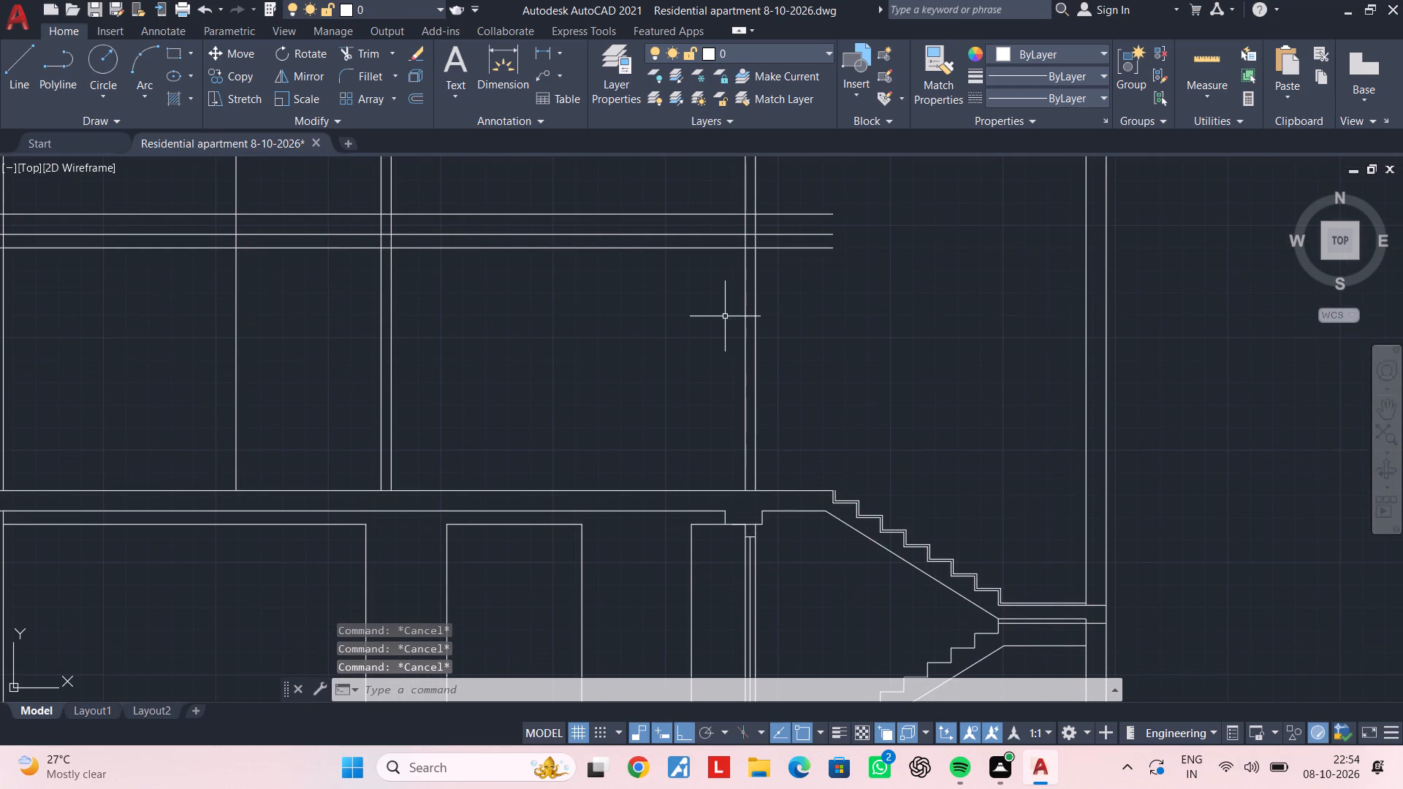
key("Escape")
type("xl")
key("space")
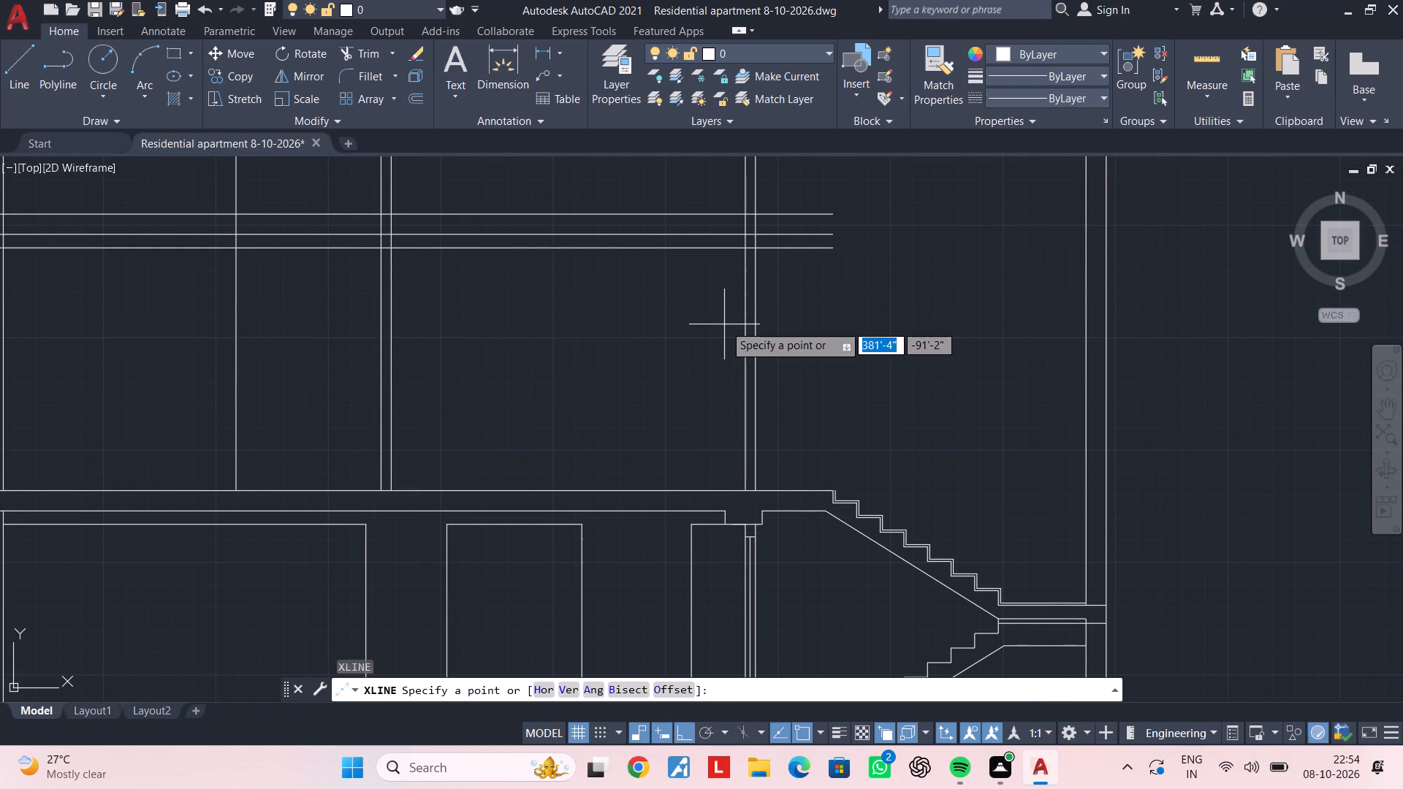
type("v")
key("space")
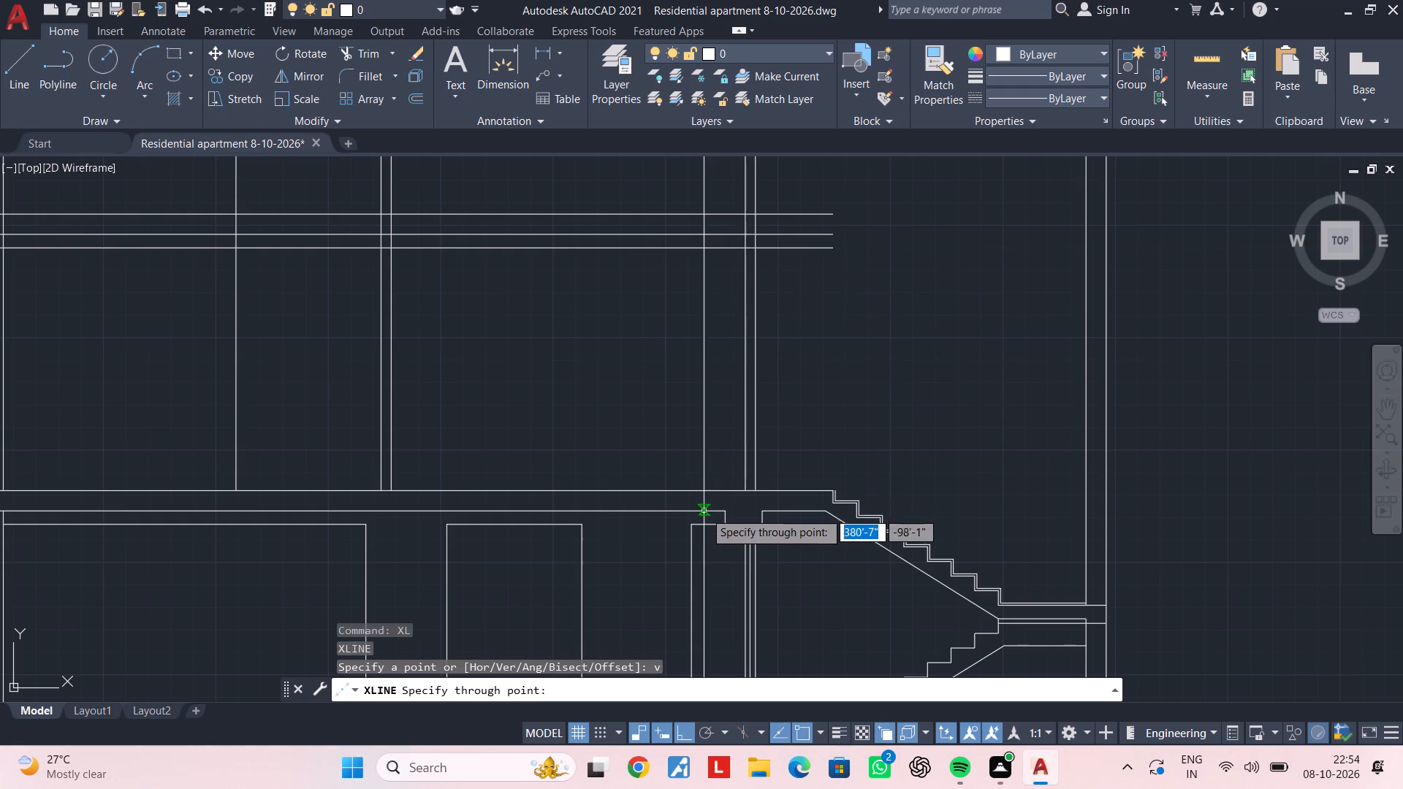
scroll(722, 511, "up", 3)
left_click(727, 515)
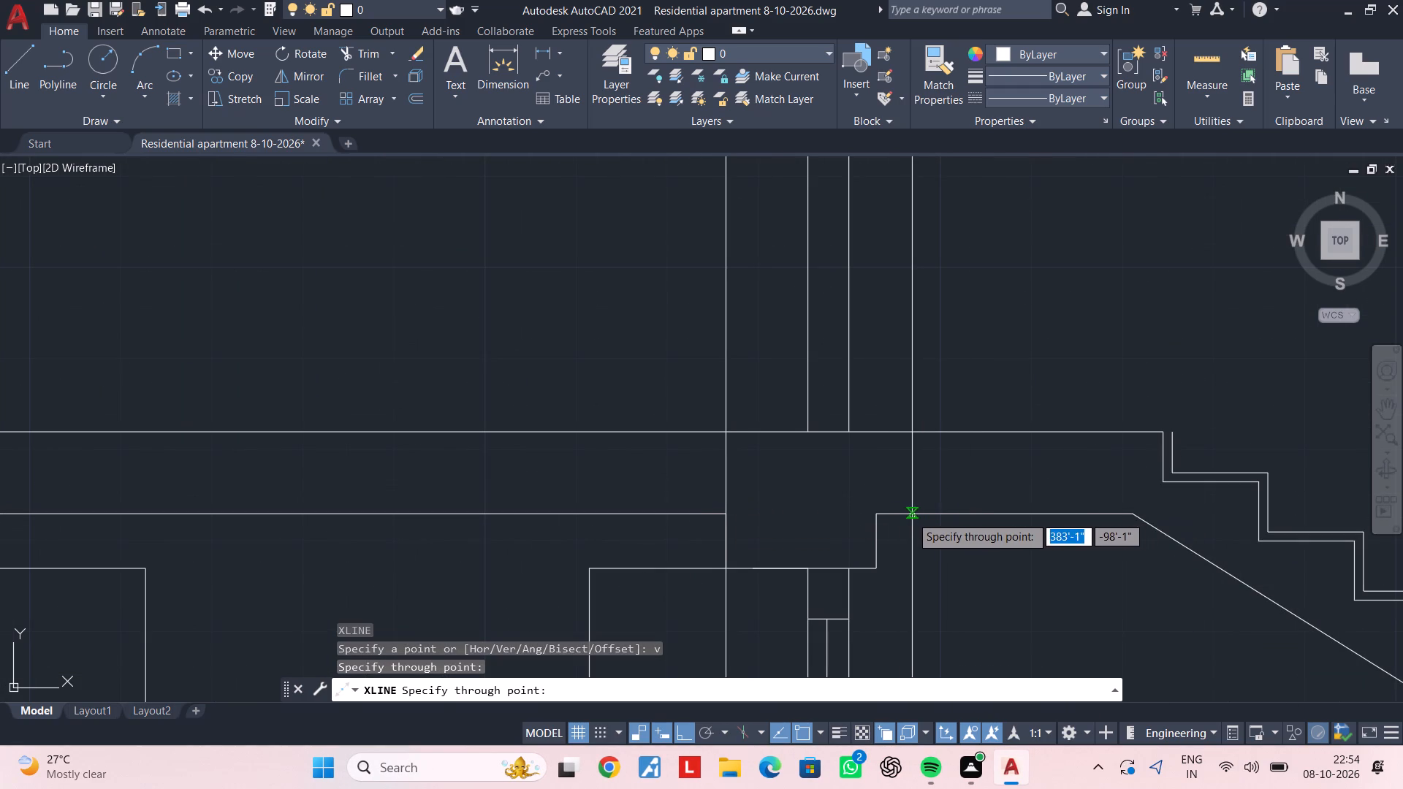
left_click(876, 514)
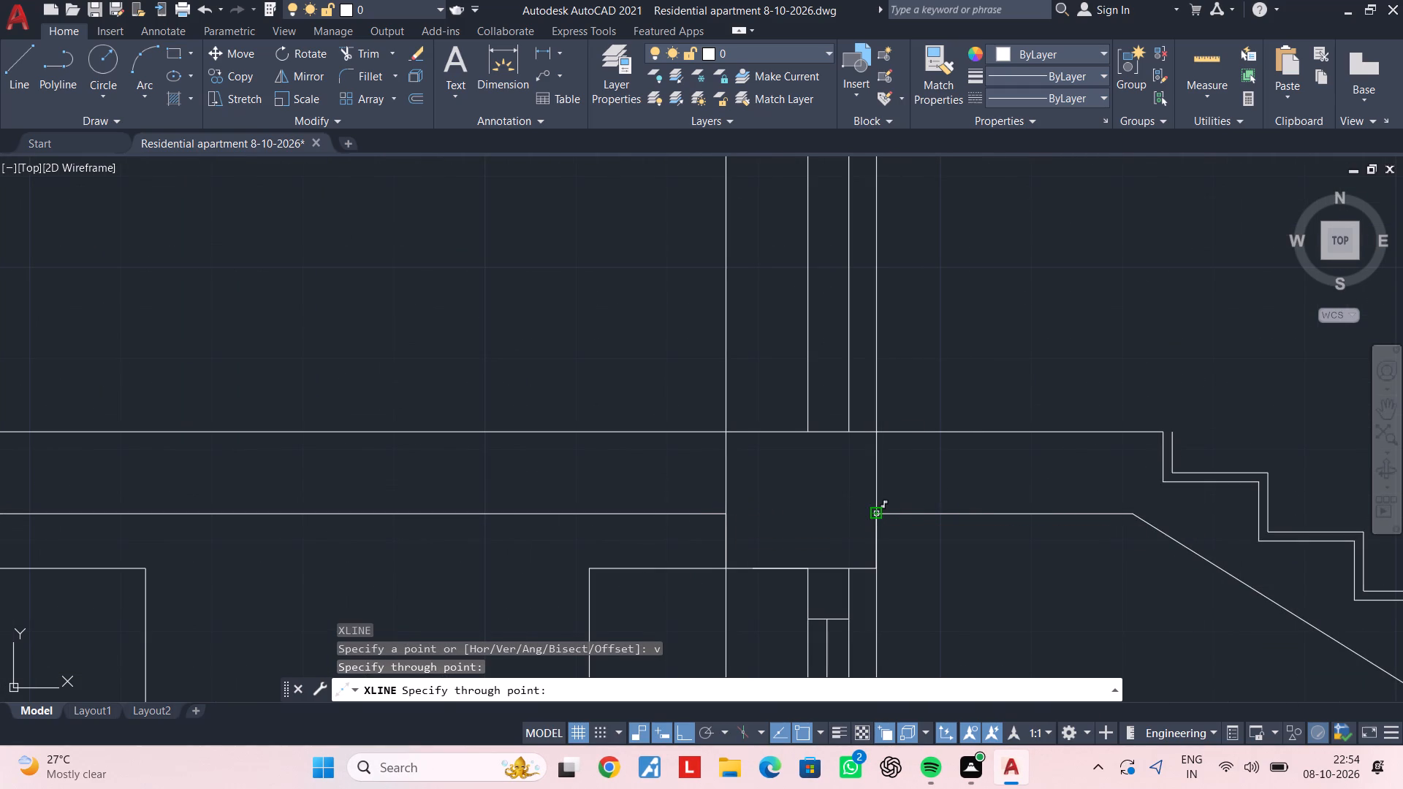
key("Escape")
key("Escape")
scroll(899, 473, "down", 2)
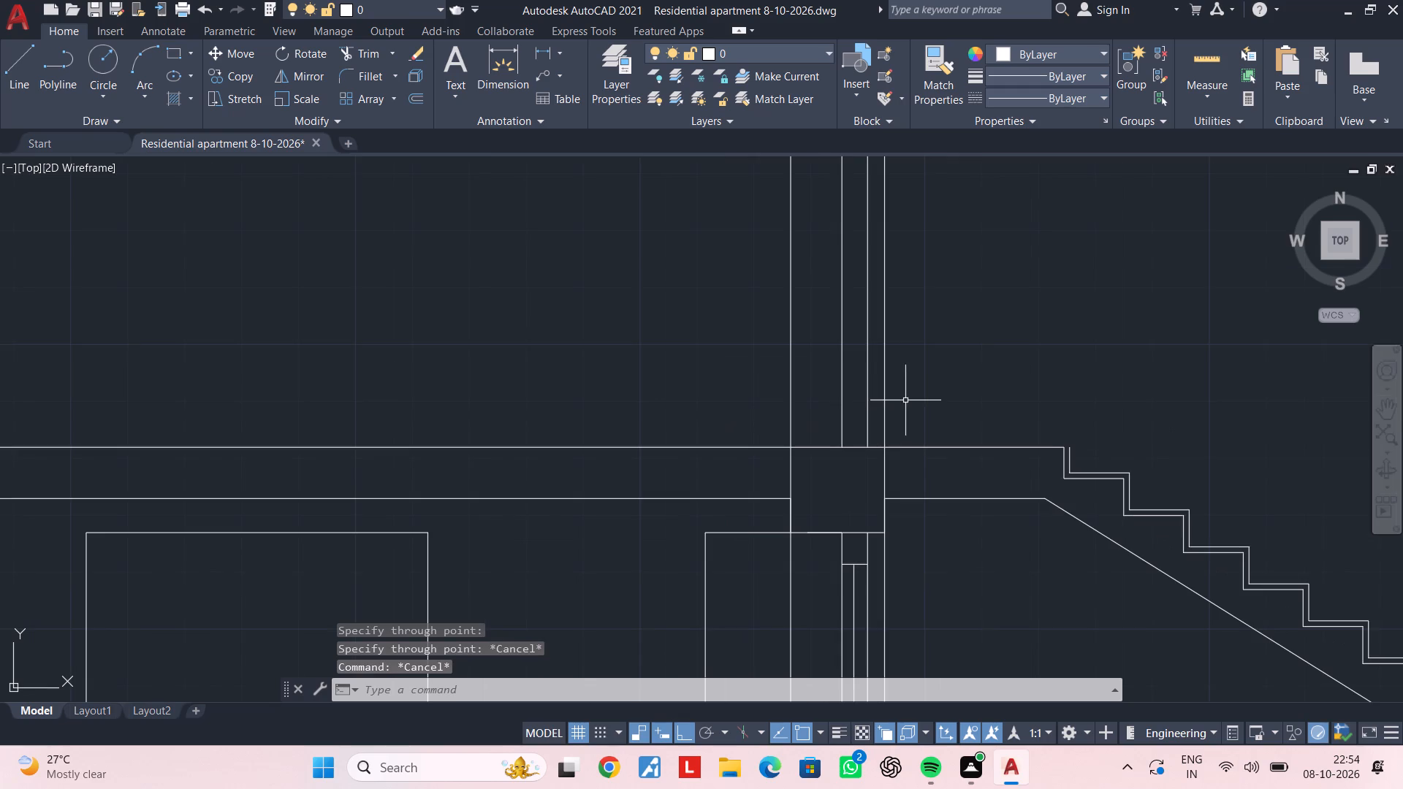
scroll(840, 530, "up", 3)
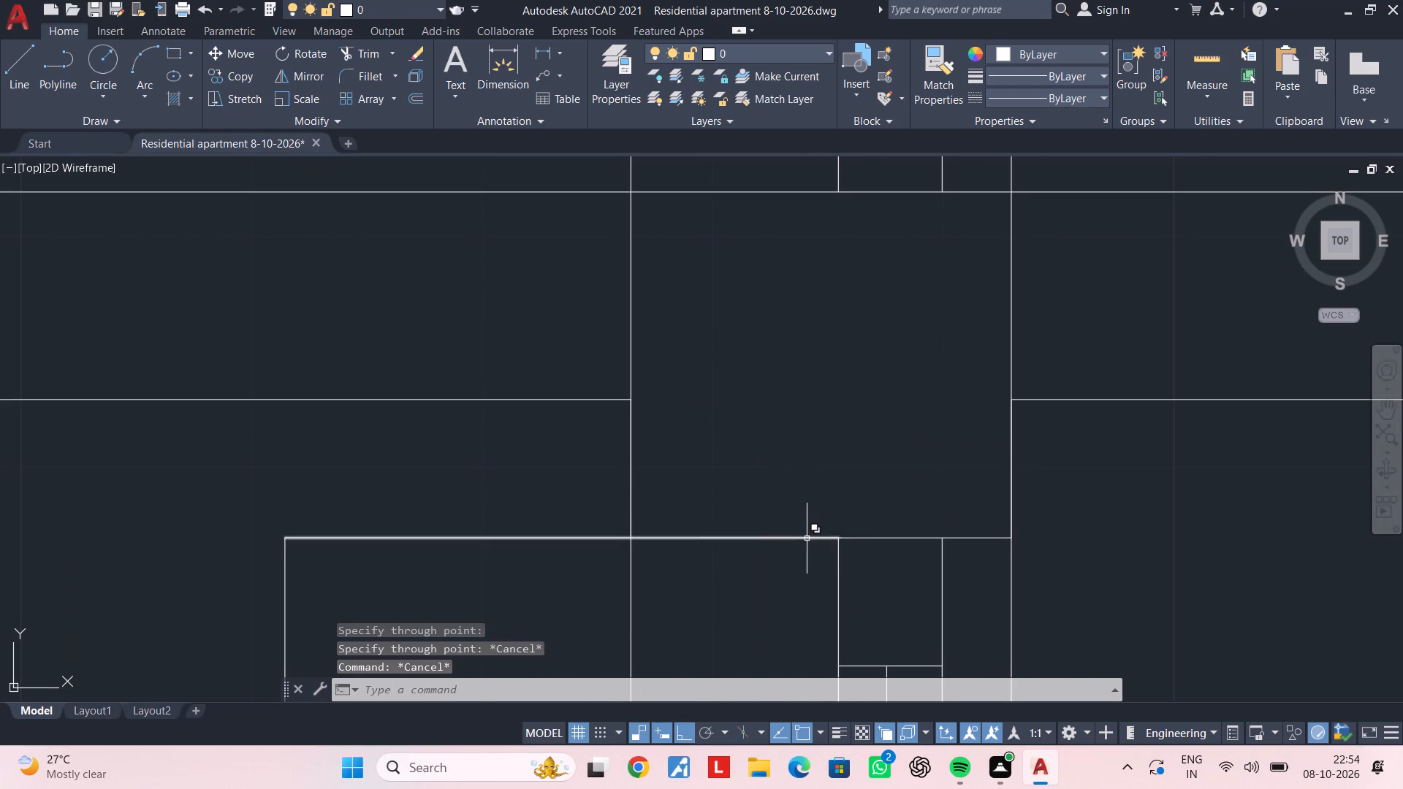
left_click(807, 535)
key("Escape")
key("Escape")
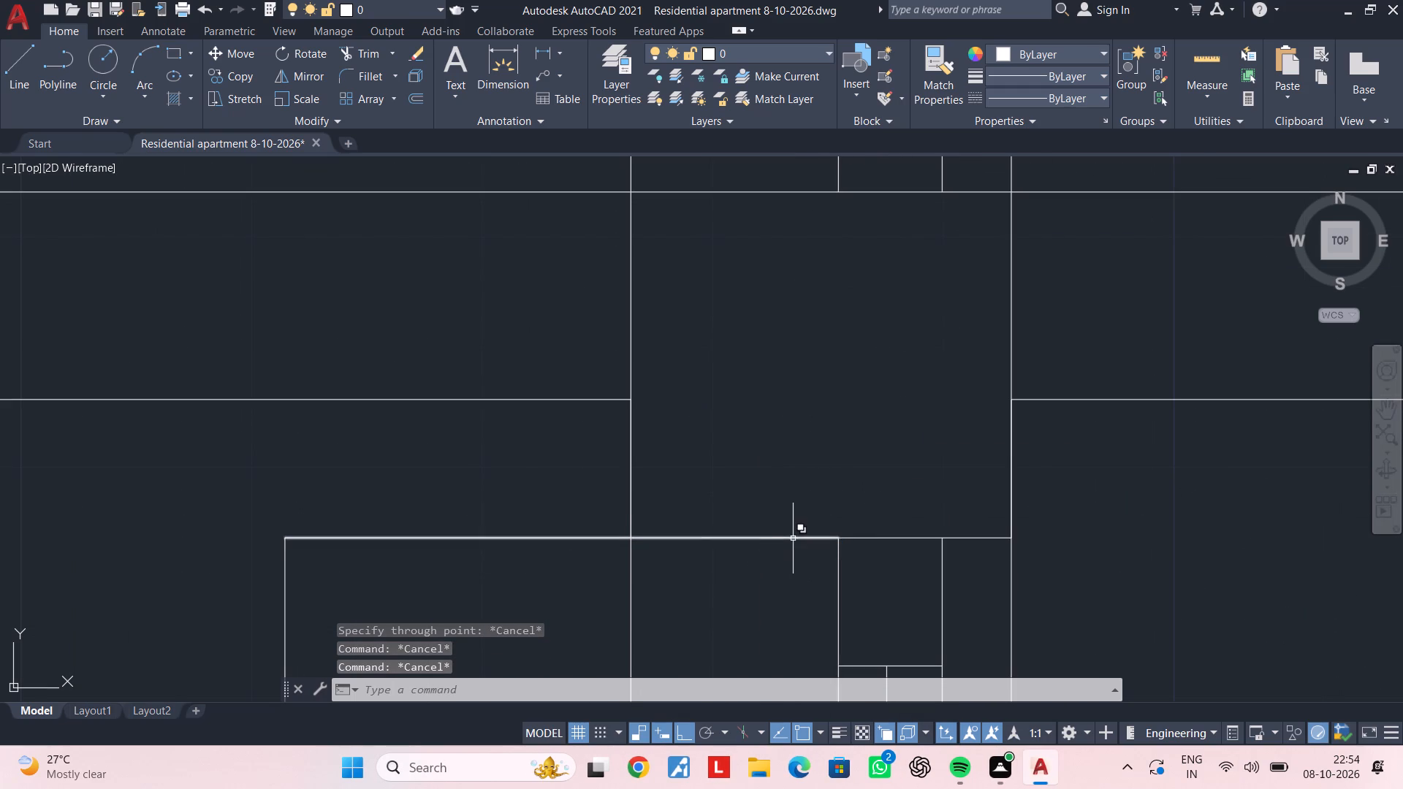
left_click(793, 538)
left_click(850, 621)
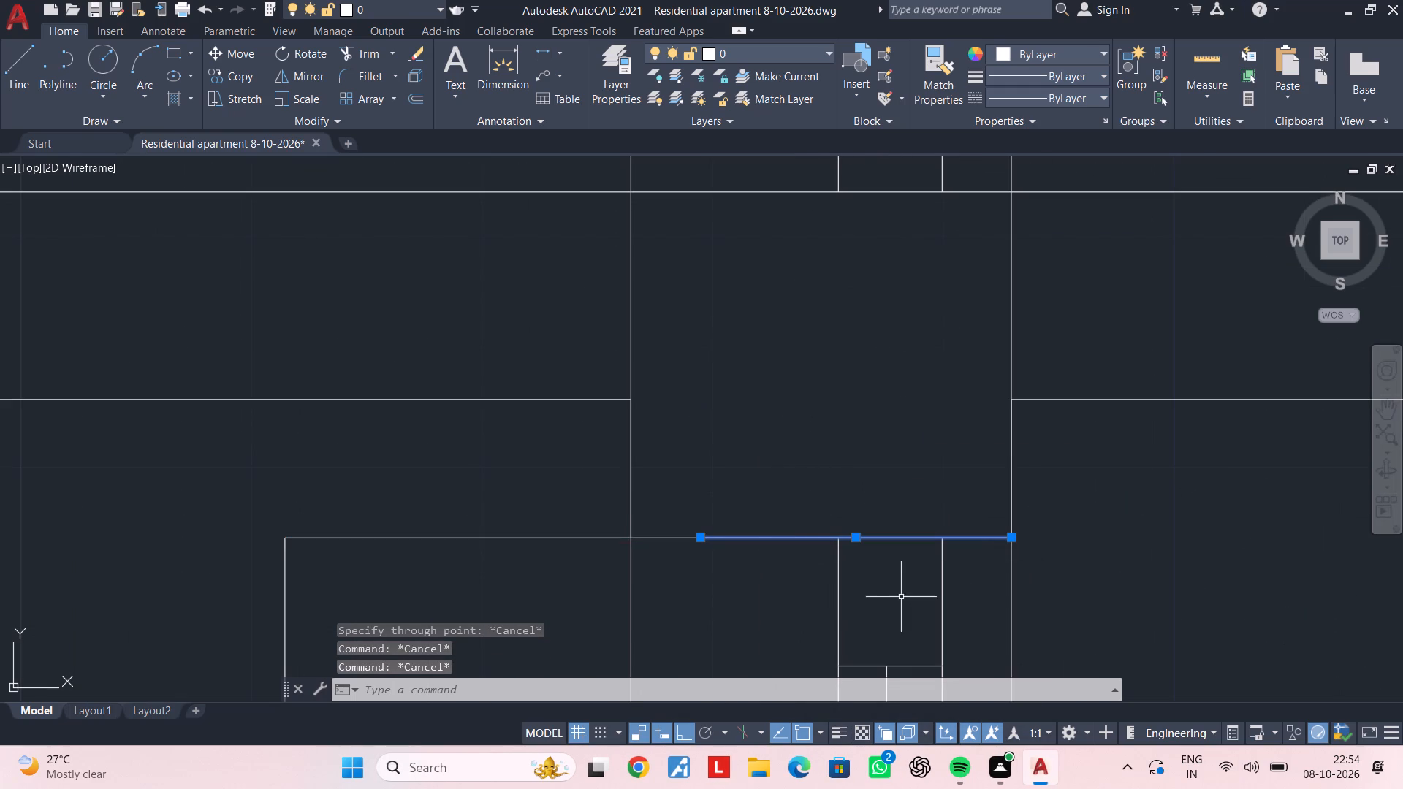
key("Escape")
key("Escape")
Trim both vertical construction lines above and below the next floor level, leaving only the beam sides between its top and bottom lines.
scroll(911, 444, "down", 4)
middle_click_drag(911, 422, 897, 568)
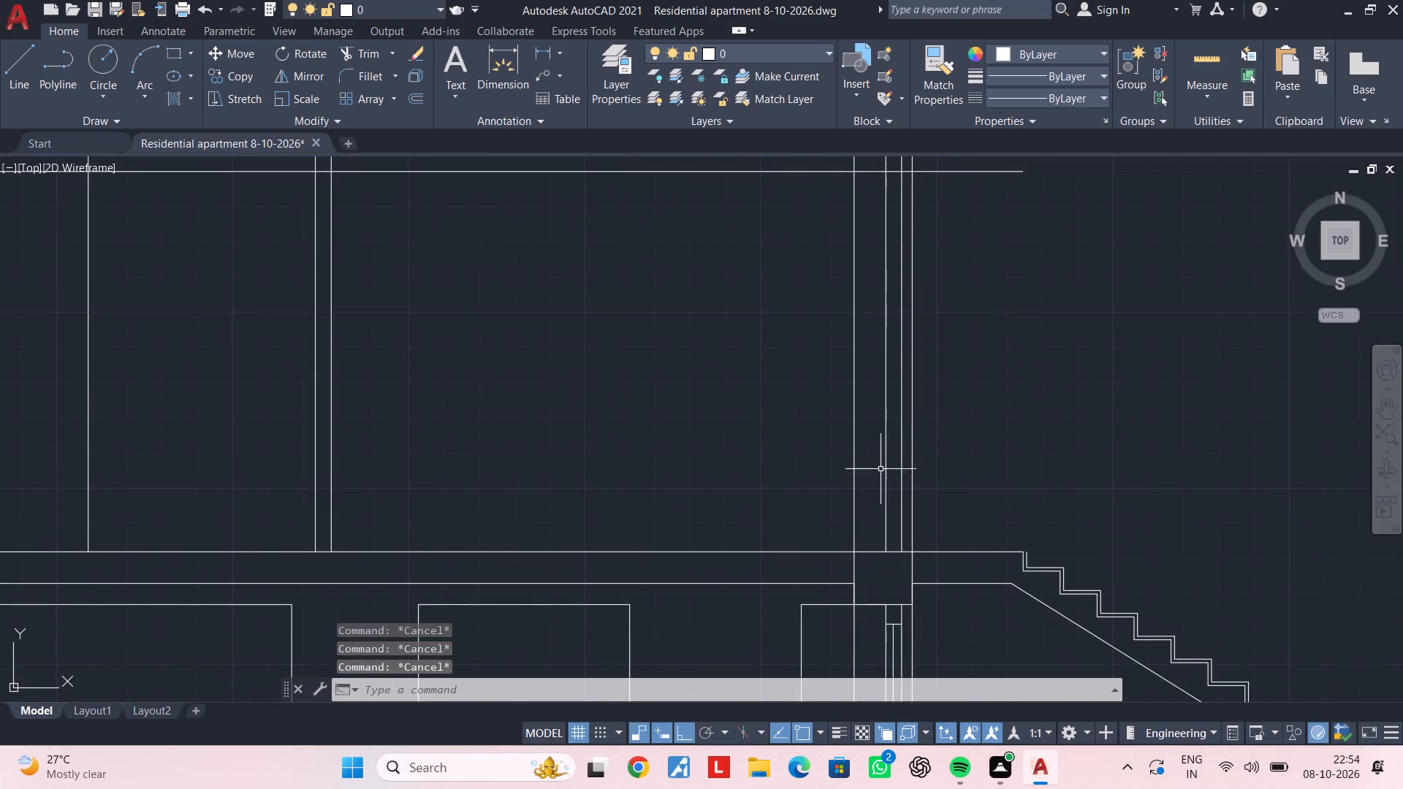
middle_click_drag(881, 460, 886, 533)
middle_click_drag(882, 472, 865, 552)
key("Escape")
key("Escape")
key("Escape")
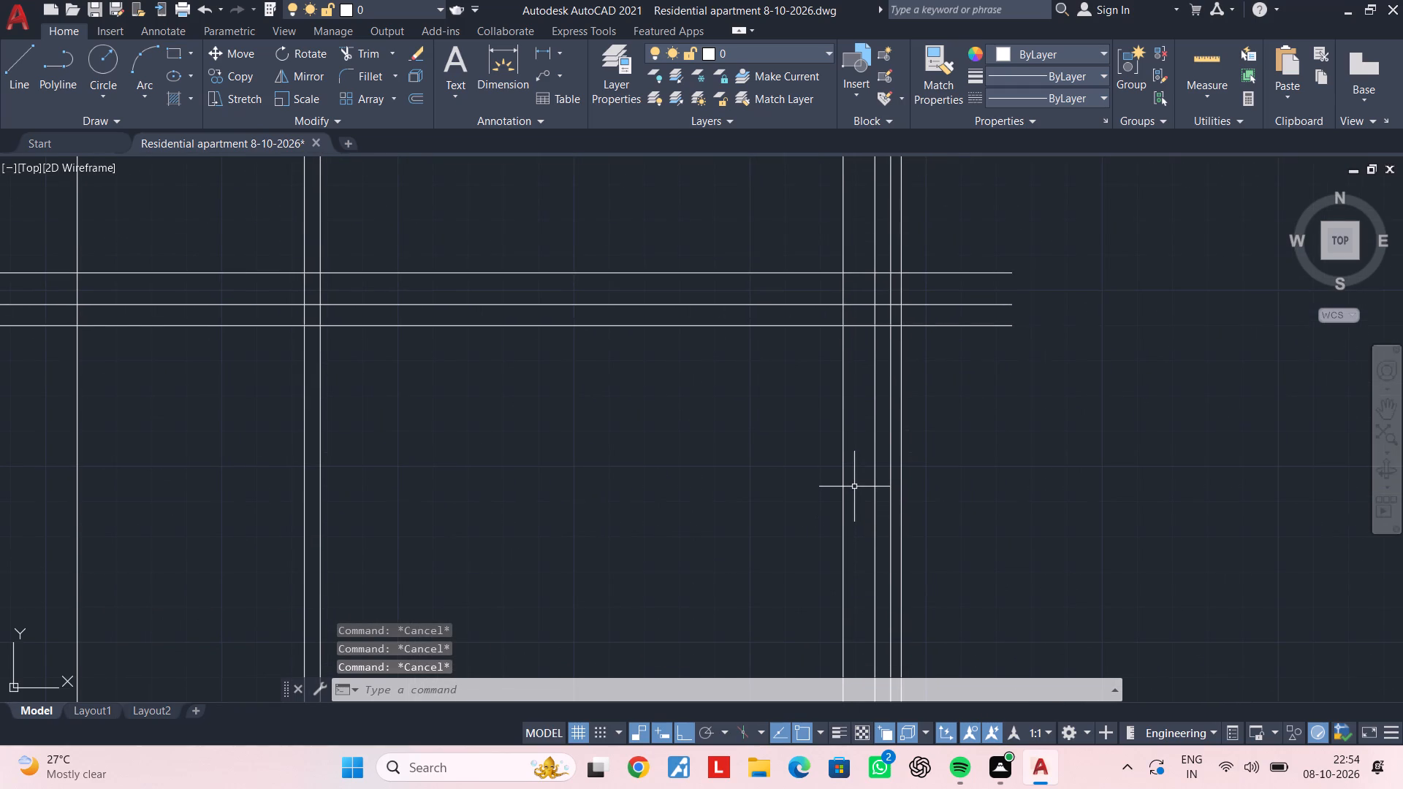
key("t")
type("r")
key("space")
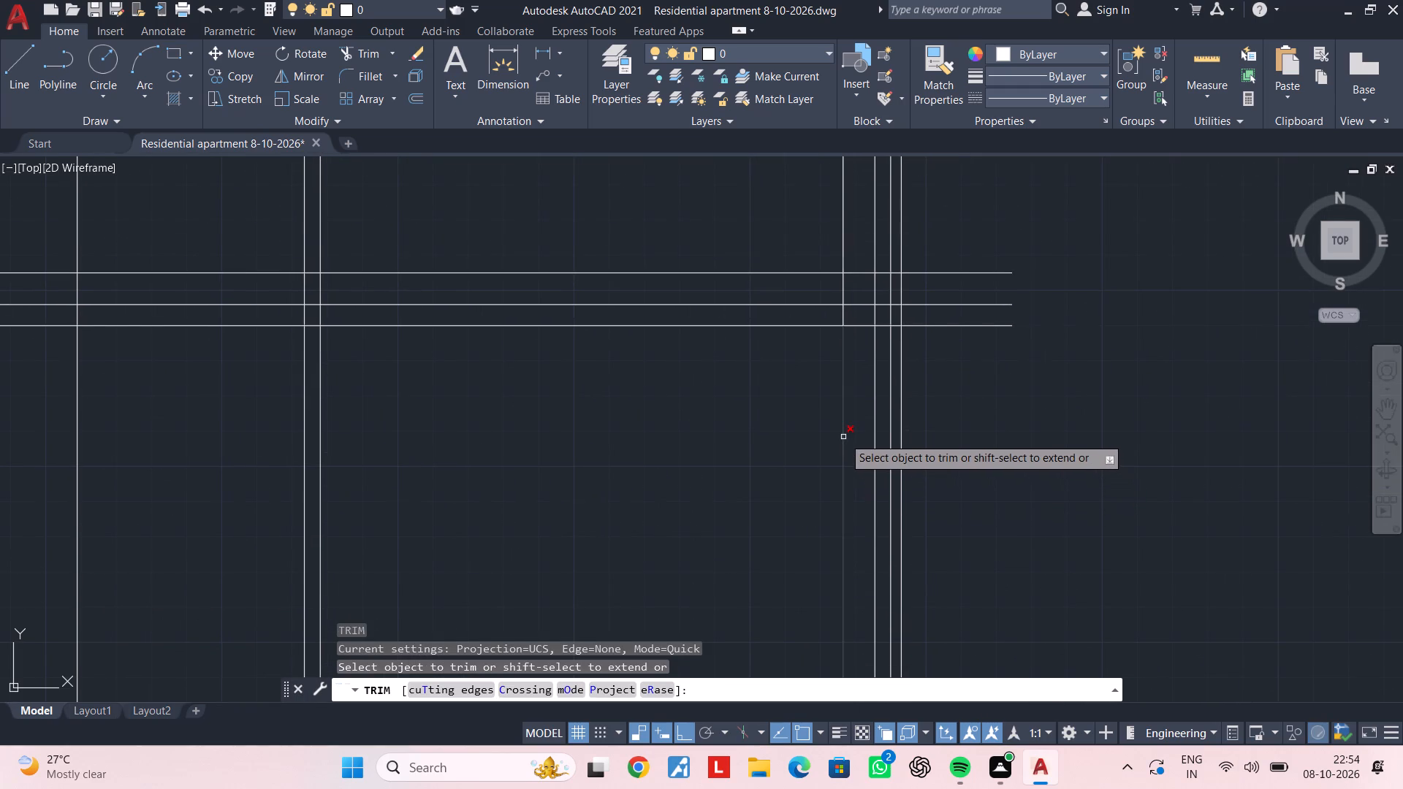
left_click(843, 437)
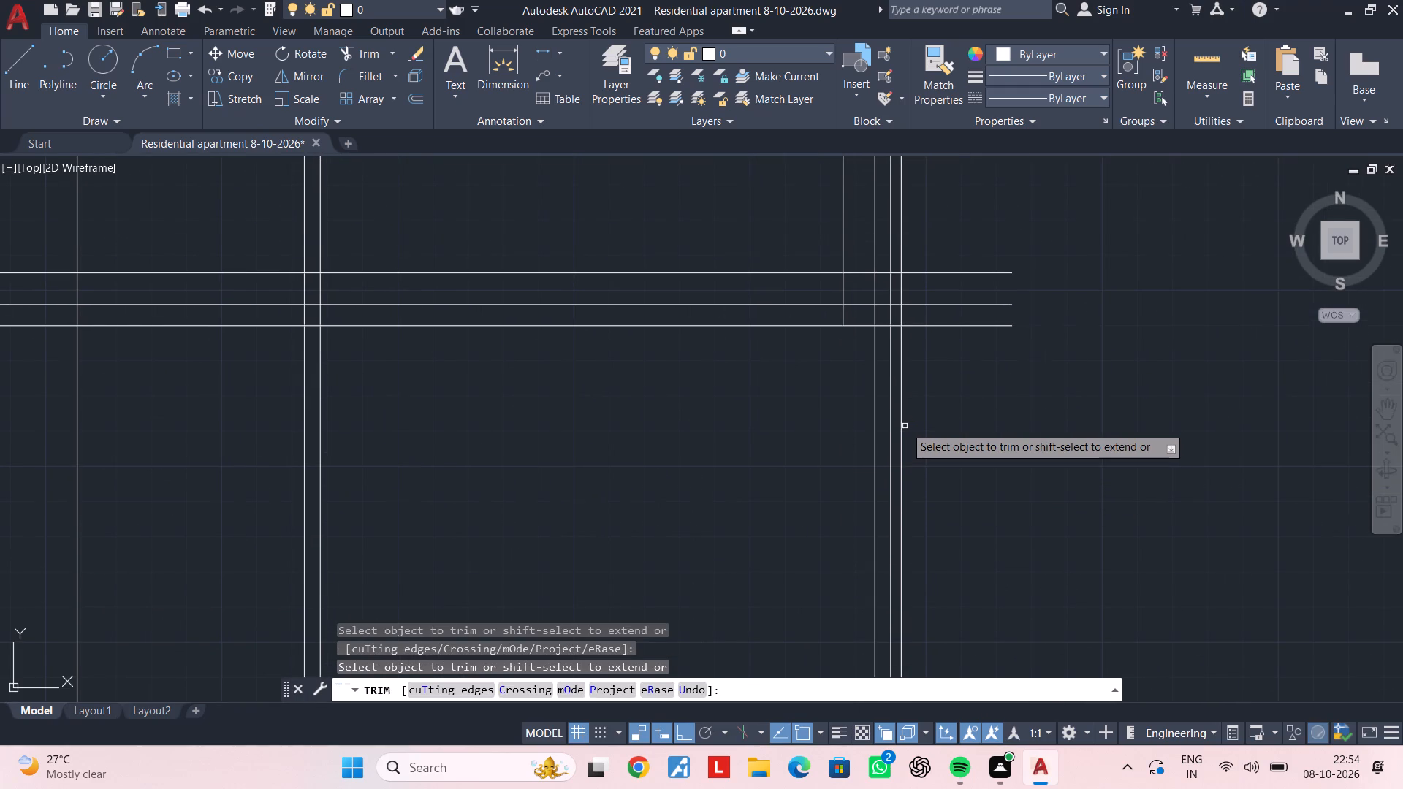
left_click(902, 427)
middle_click_drag(913, 369, 902, 379)
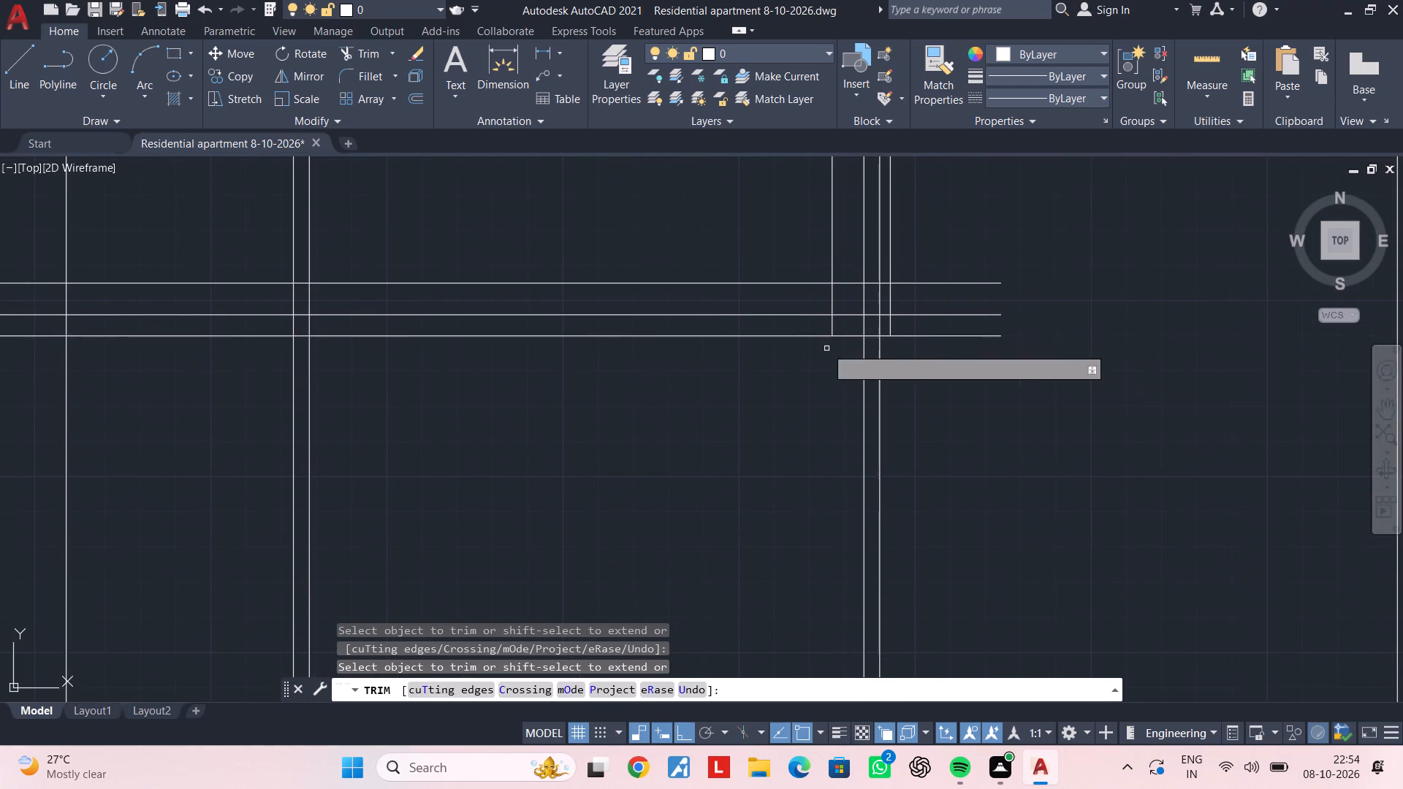
left_click(832, 257)
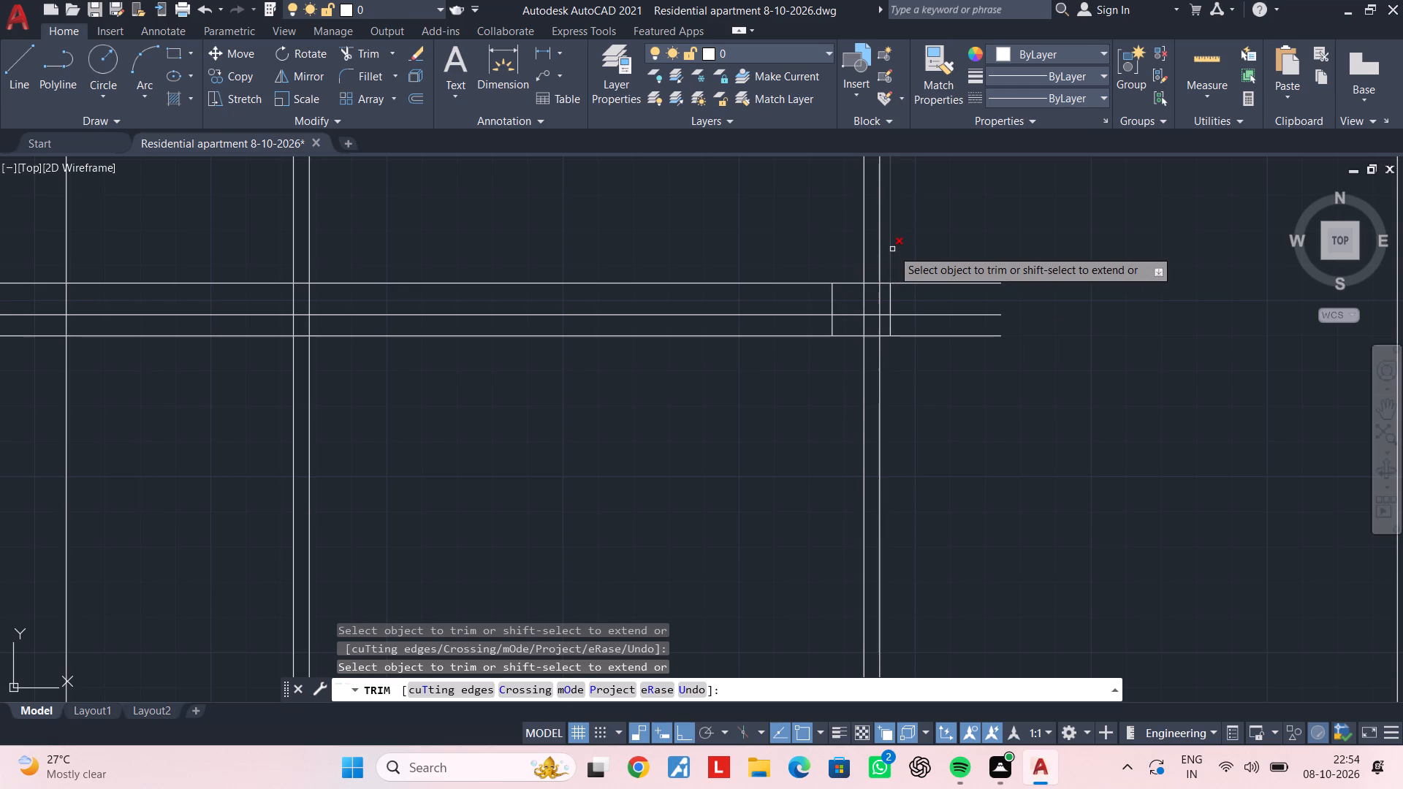
left_click(892, 249)
key("Escape")
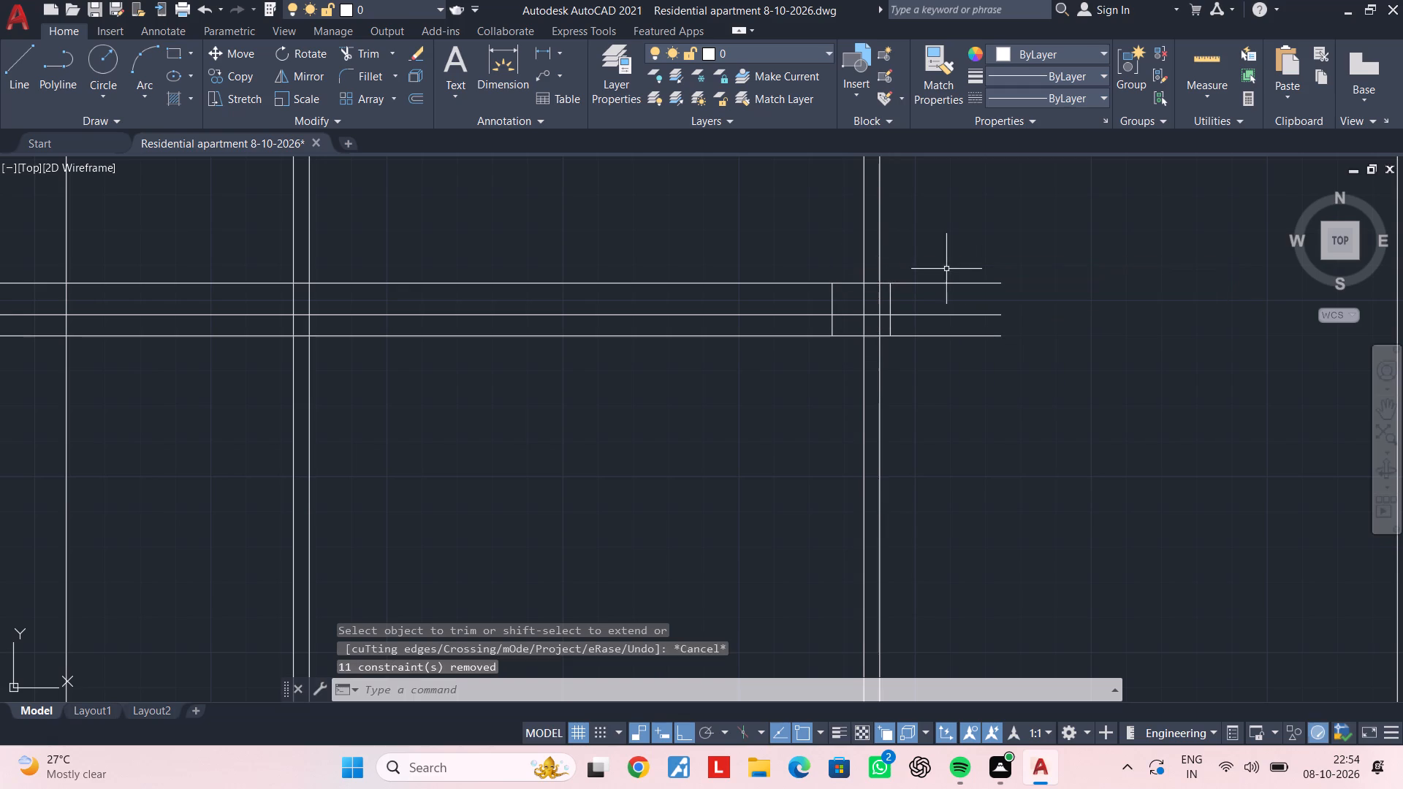
key("Escape")
key("Escape")
key("Escape")
key("Escape")
key("Escape")
Trim the wall lines inside the beam at the next floor level and the slab soffit line between the beam's sides.
scroll(869, 327, "up", 4)
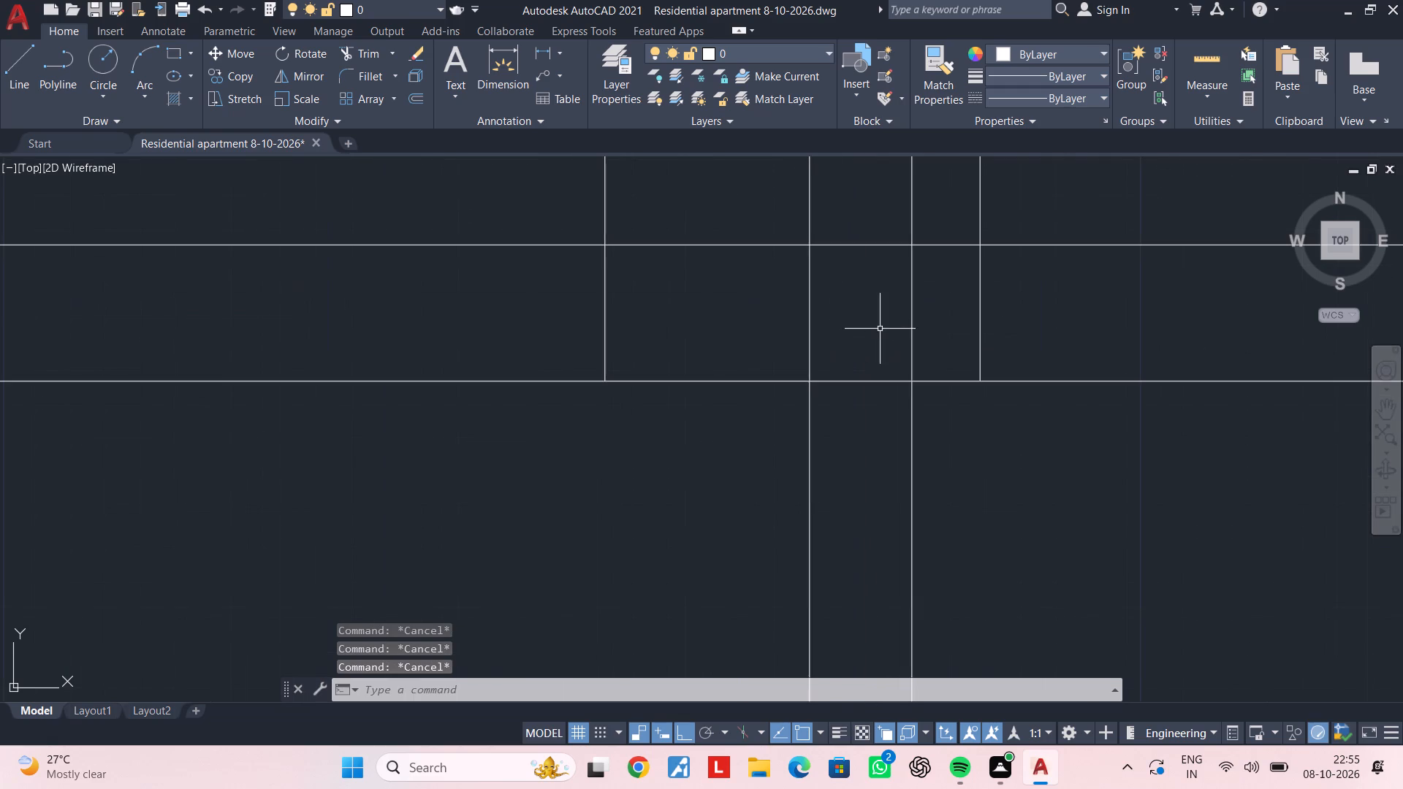
scroll(883, 329, "down", 1)
middle_click_drag(885, 329, 826, 358)
key("Escape")
key("Escape")
key("Escape")
key("Escape")
key("Escape")
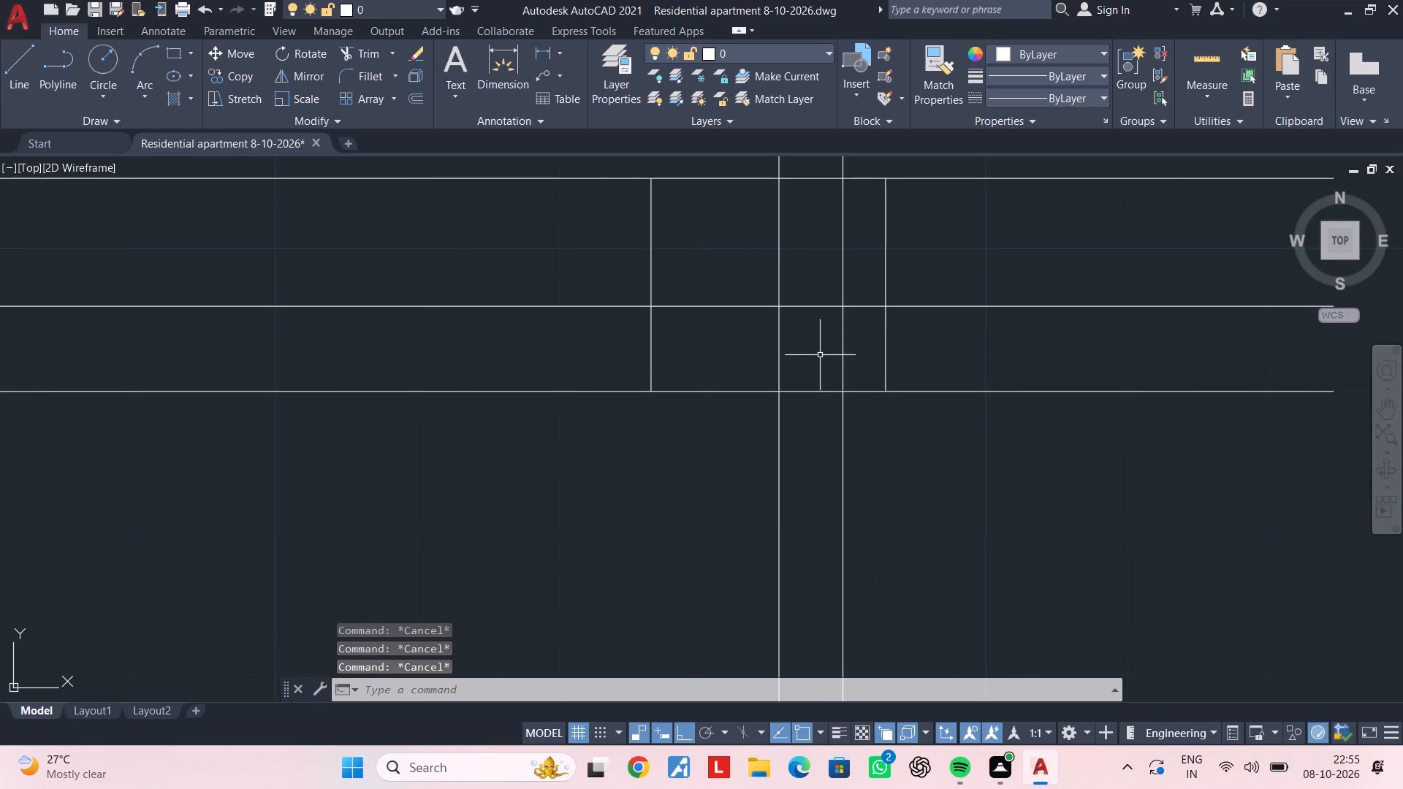
key("Escape")
key("Escape")
key("Escape")
scroll(820, 355, "down", 4)
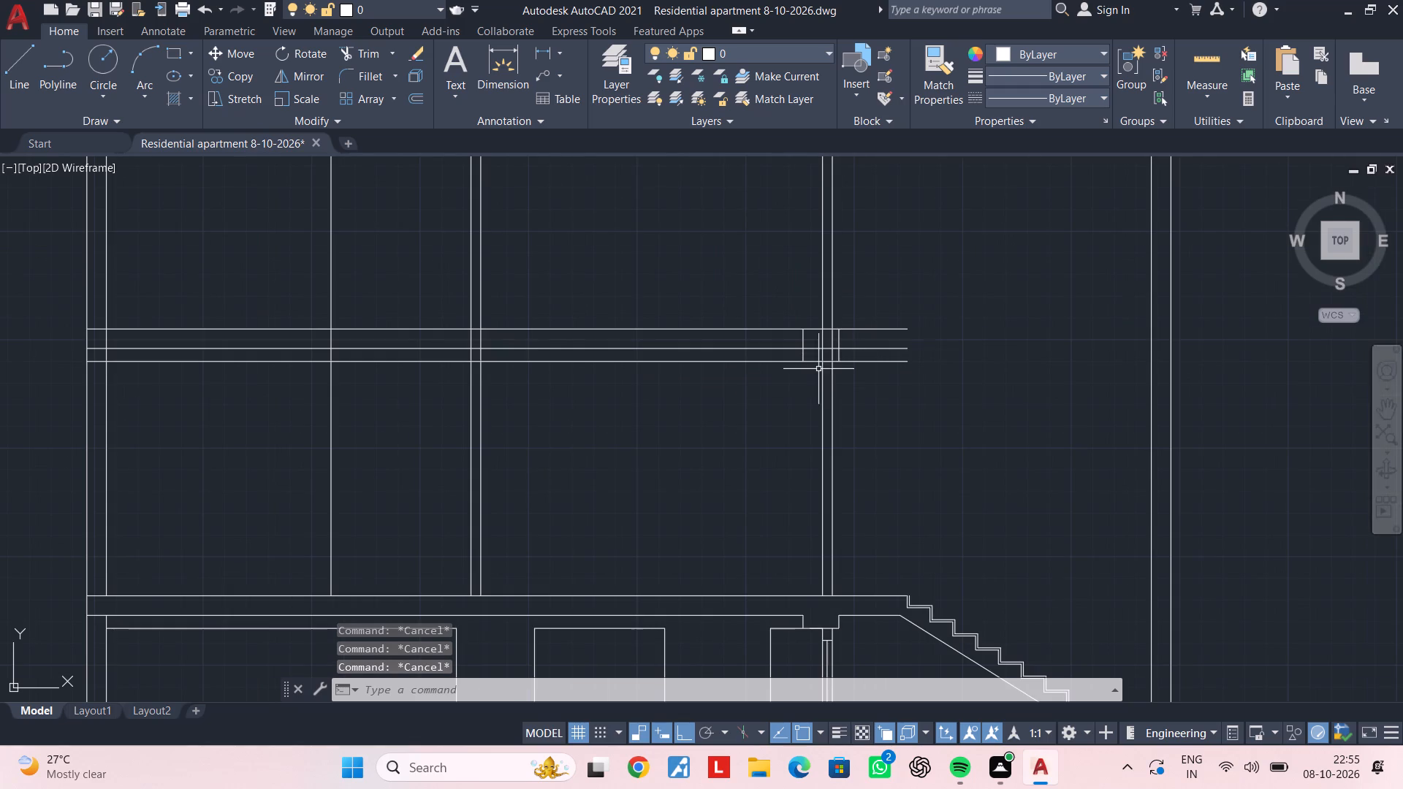
scroll(822, 370, "up", 4)
middle_click_drag(845, 333, 827, 422)
key("Escape")
key("Escape")
key("Escape")
key("Escape")
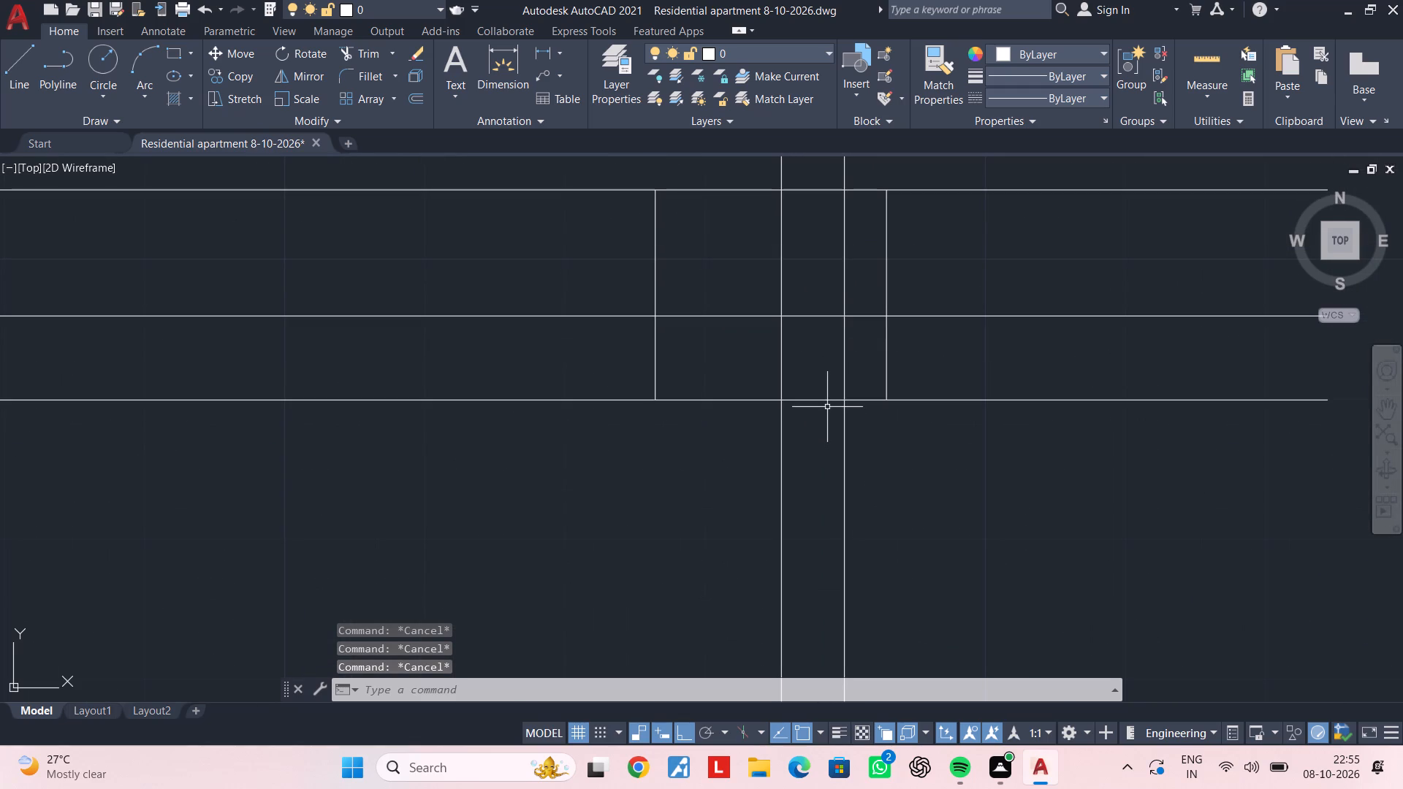
type("tr")
key("space")
scroll(857, 392, "up", 2)
left_click_drag(872, 367, 857, 370)
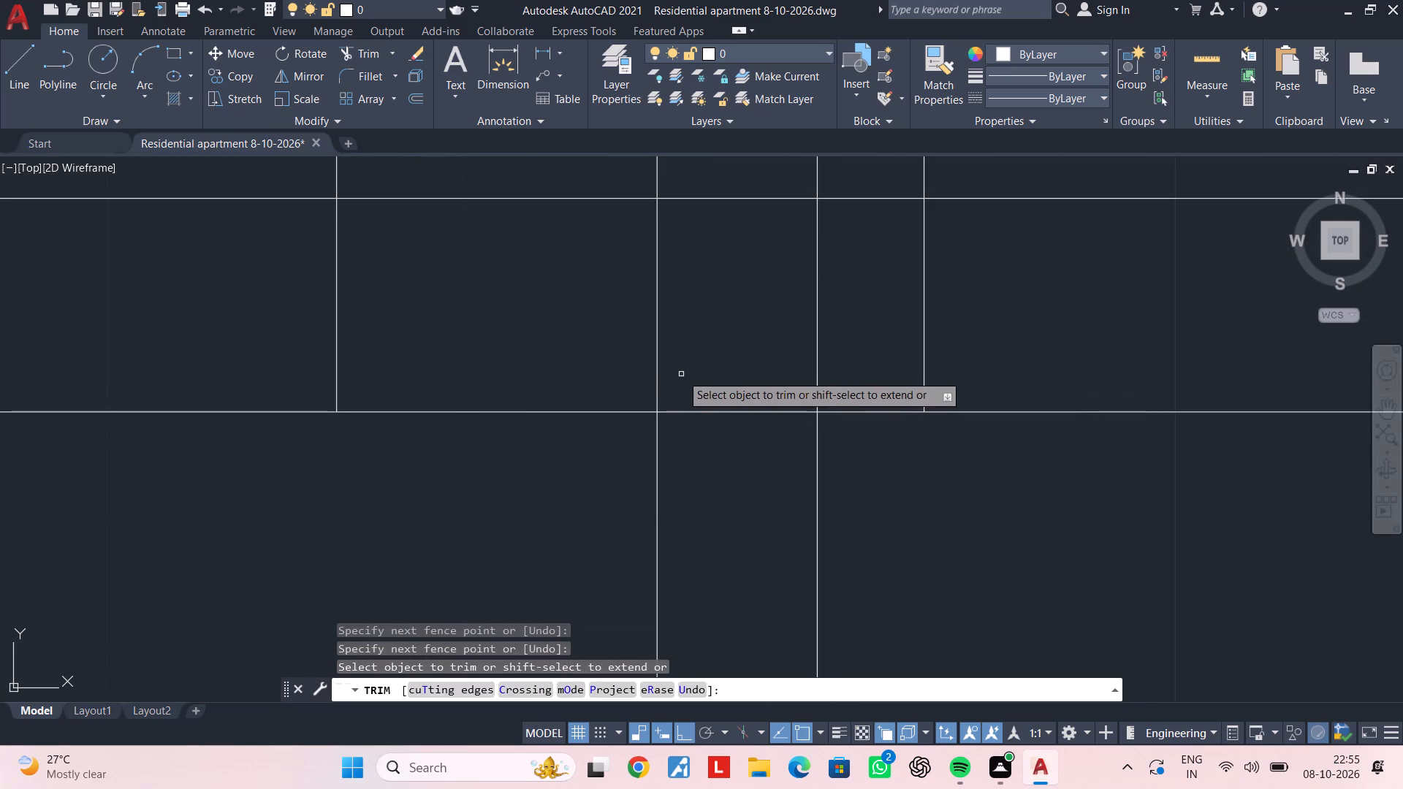
left_click(642, 373)
left_click(856, 362)
scroll(848, 362, "down", 3)
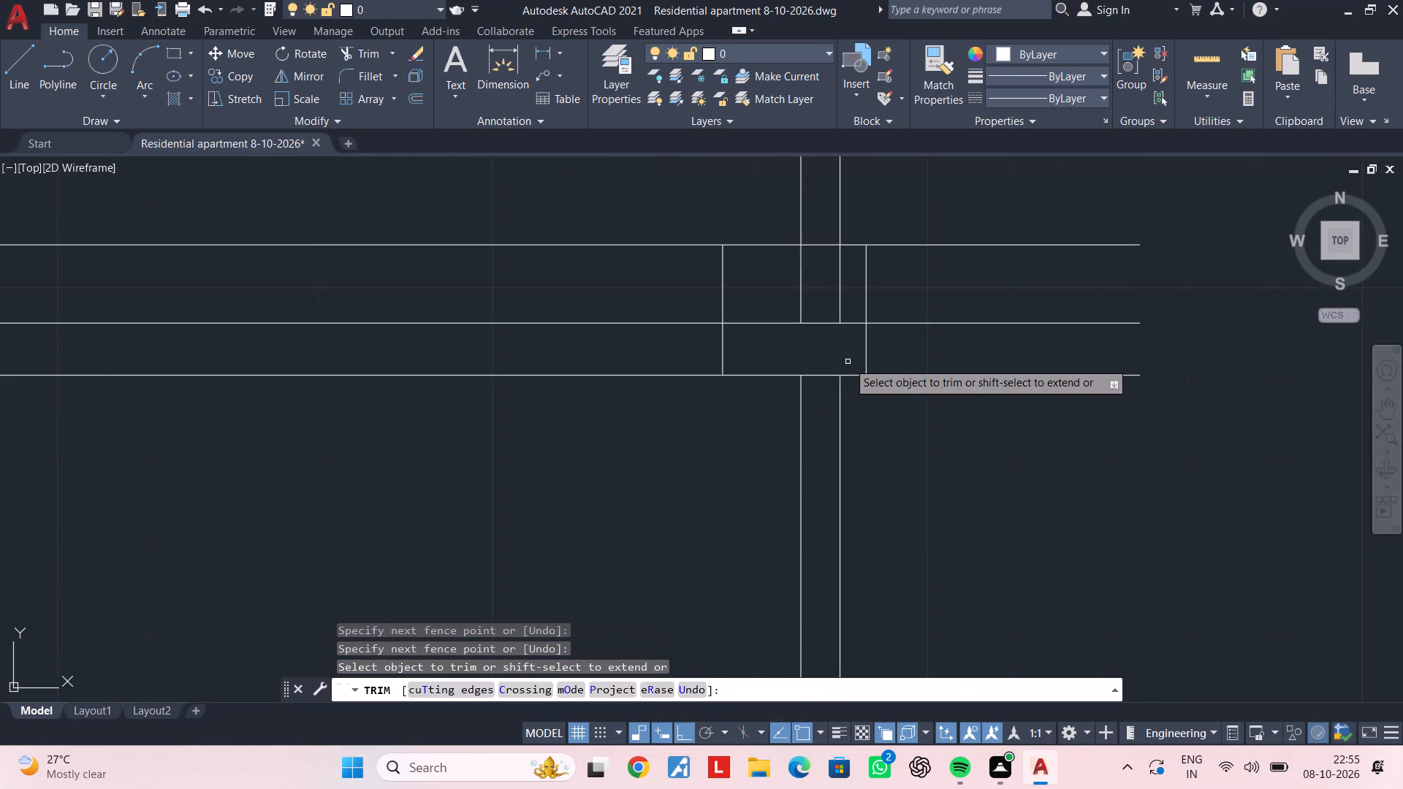
middle_click_drag(848, 362, 838, 467)
scroll(814, 389, "up", 1)
left_click(845, 384)
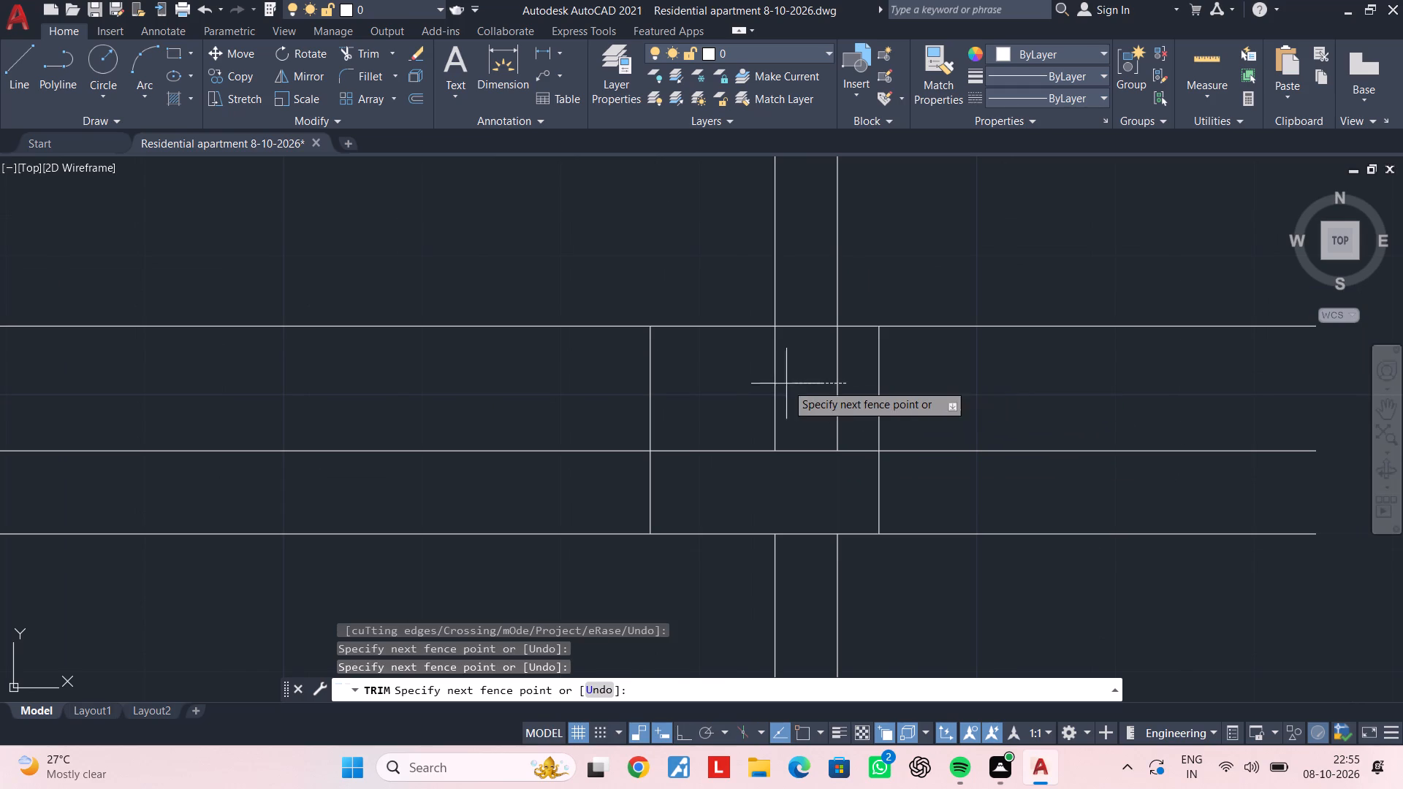
left_click(758, 384)
left_click(750, 452)
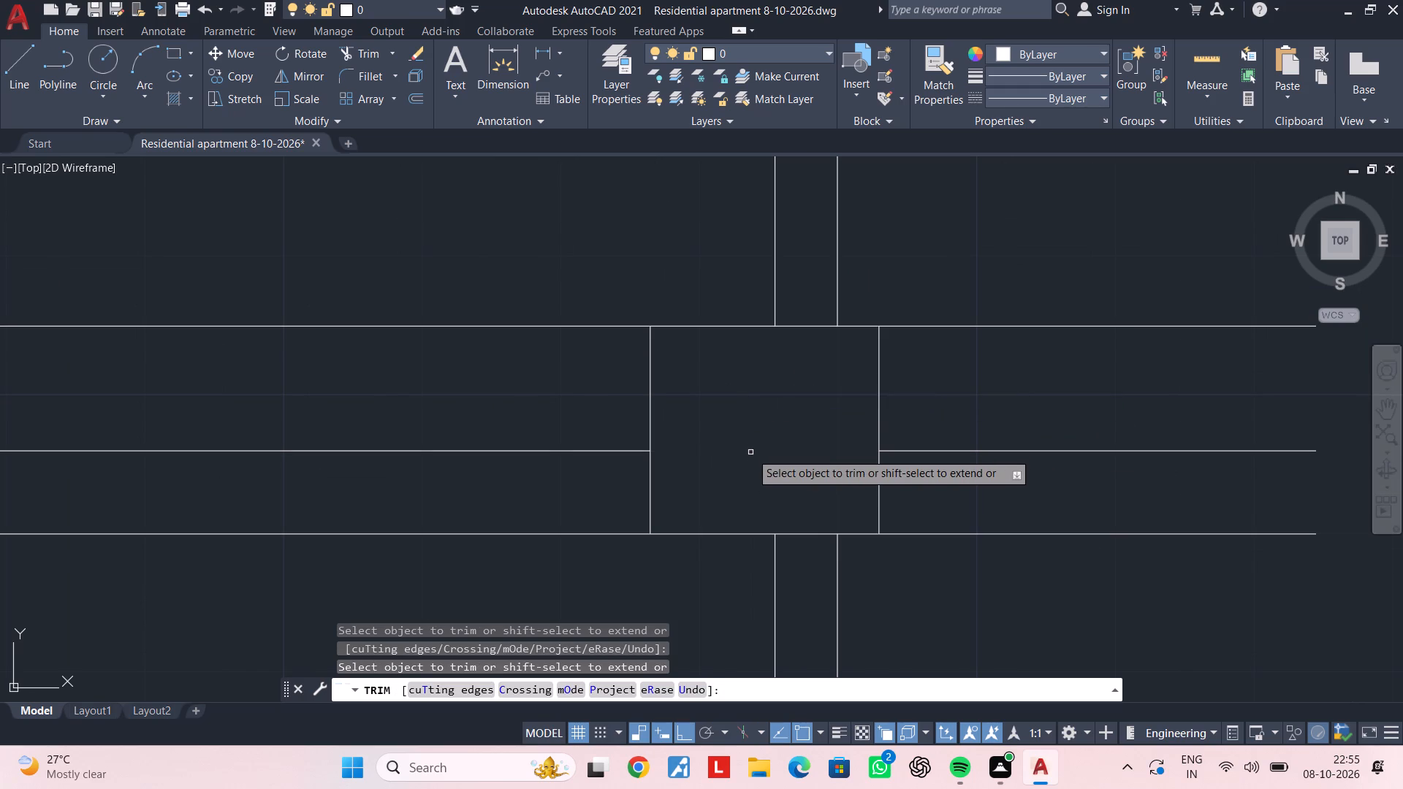
Trim both beam side lines within the slab thickness, leaving the beam sides only below the slab soffit.
scroll(752, 452, "down", 2)
middle_click_drag(755, 451, 826, 444)
scroll(829, 443, "down", 2)
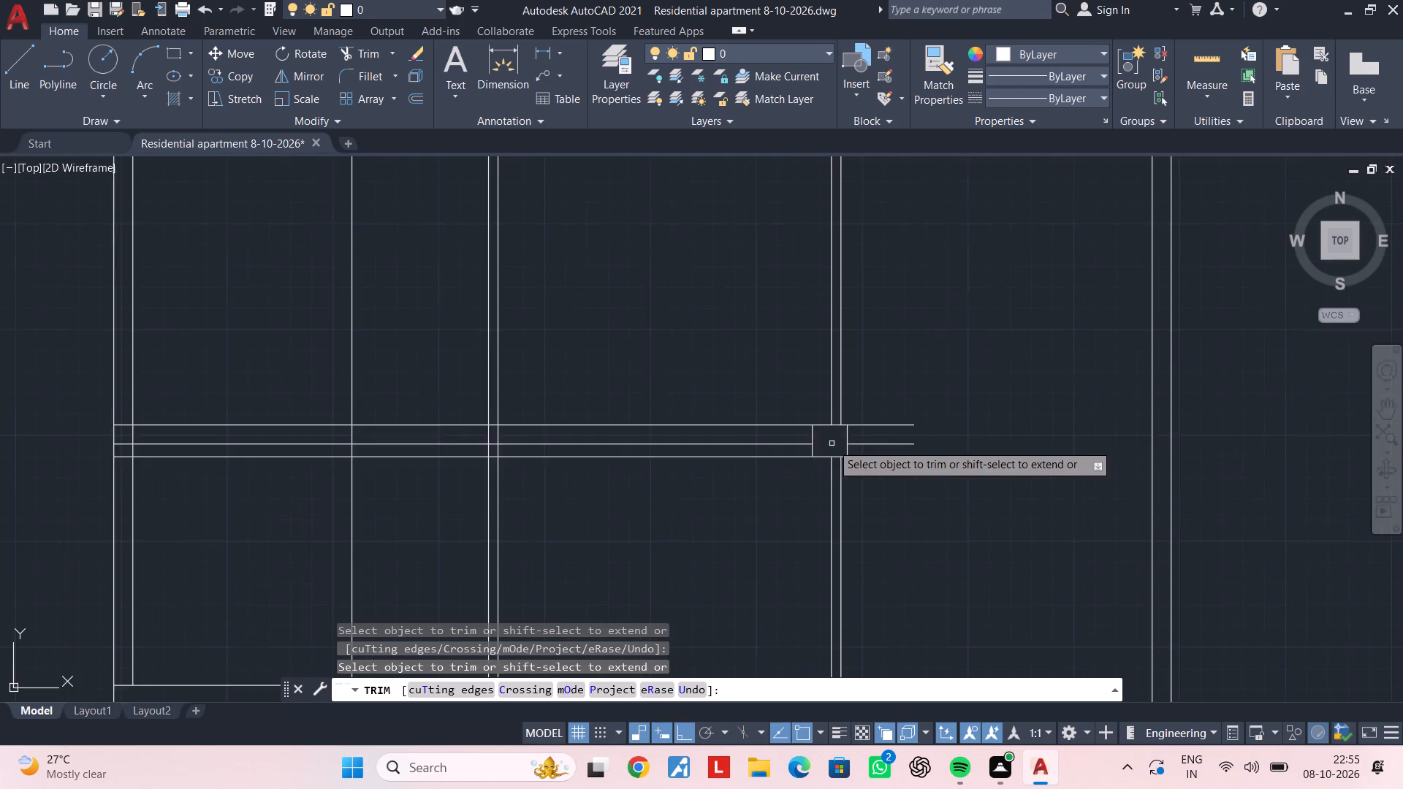
middle_click_drag(832, 443, 869, 397)
middle_click_drag(856, 435, 799, 358)
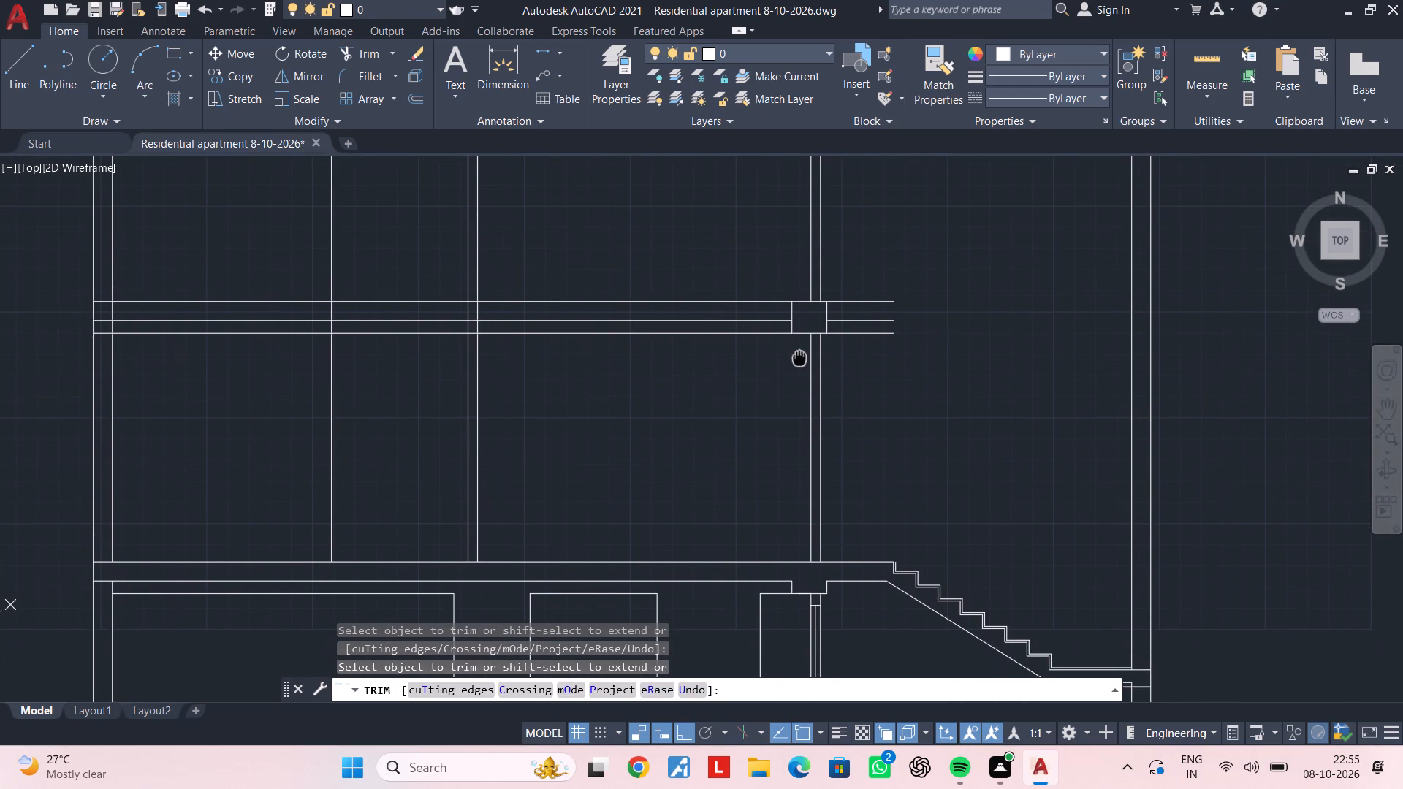
middle_click_drag(799, 358, 799, 357)
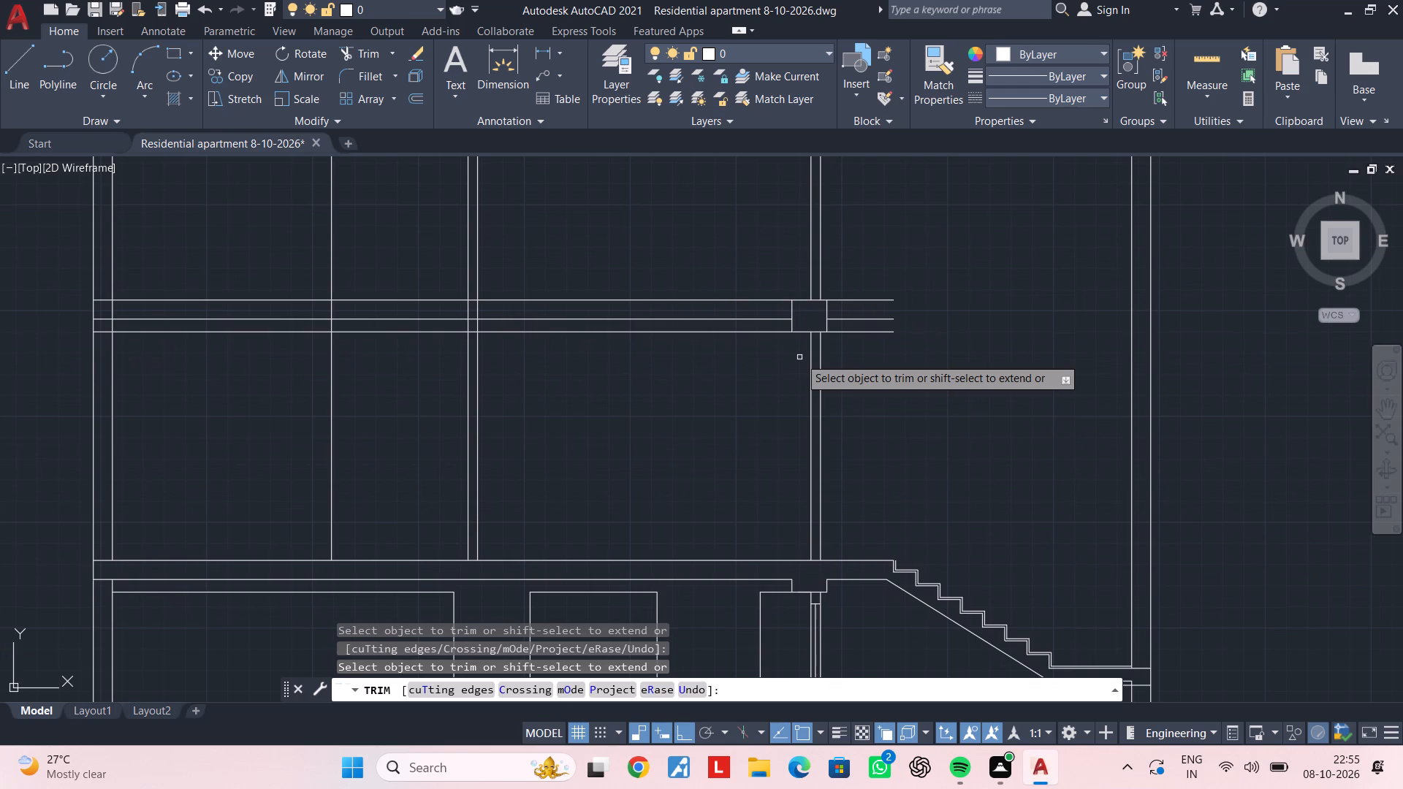
middle_click_drag(804, 338, 802, 378)
scroll(796, 351, "up", 4)
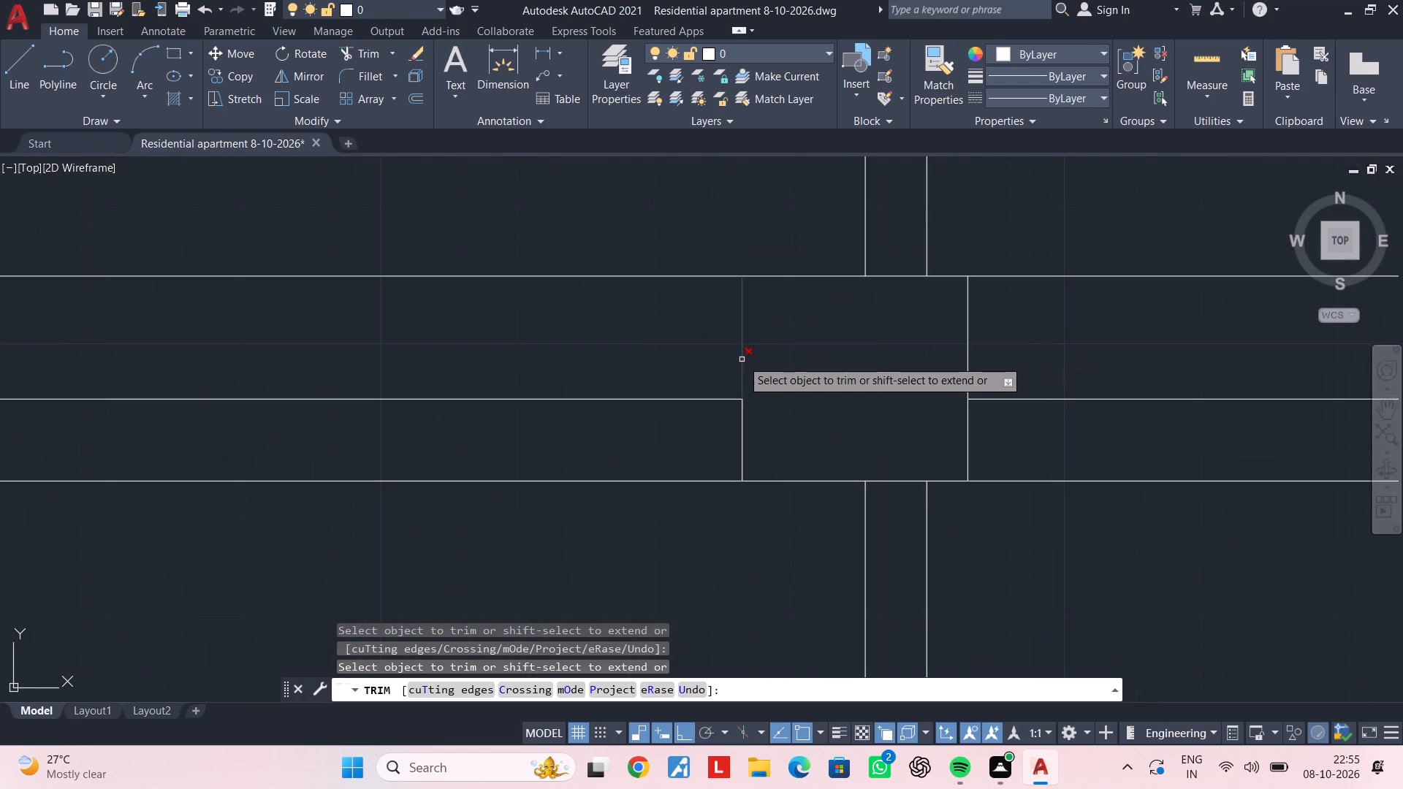
left_click(744, 358)
left_click(969, 345)
scroll(969, 345, "down", 3)
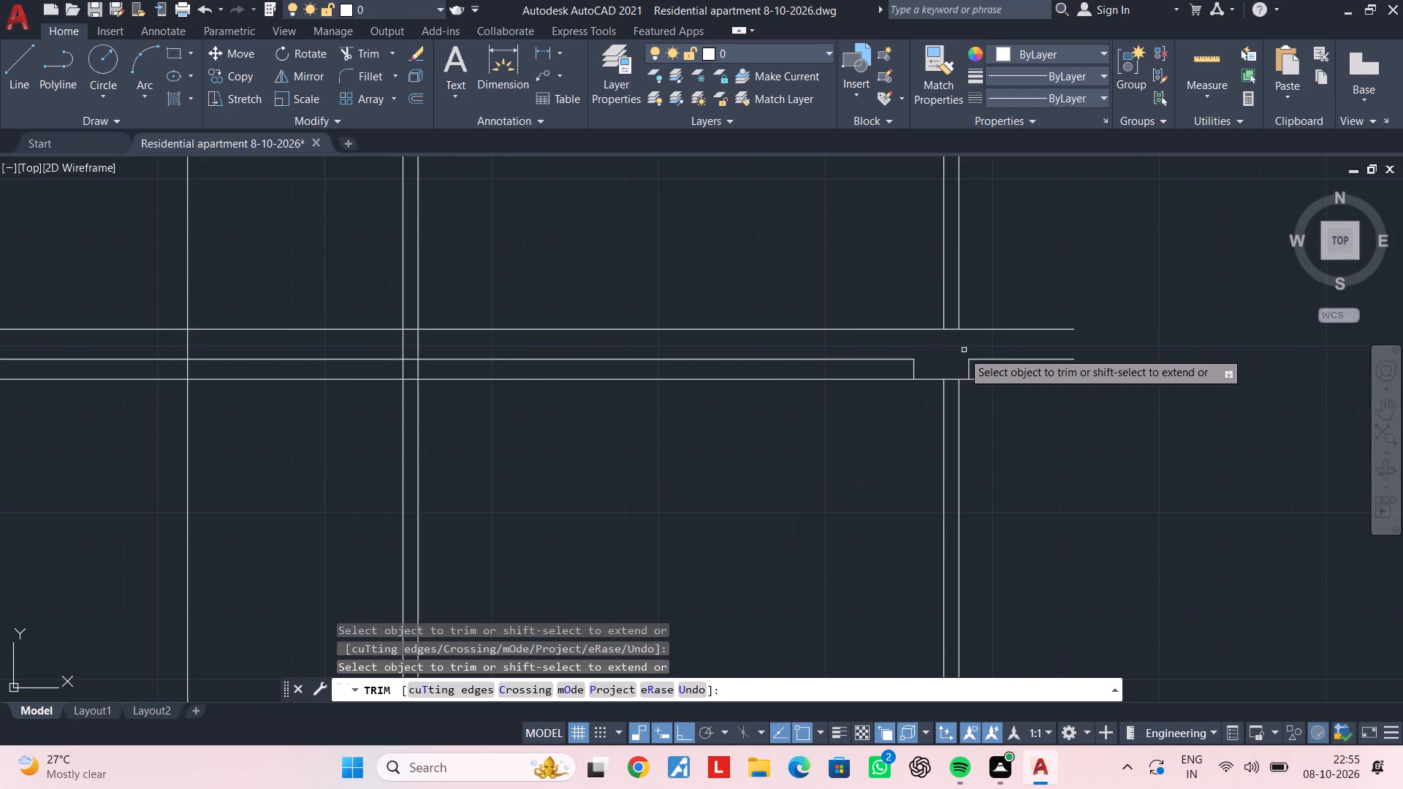
Trim the two middle wall lines where they cross the upper slab, between its top line and soffit.
scroll(984, 412, "down", 2)
middle_click_drag(985, 413, 932, 370)
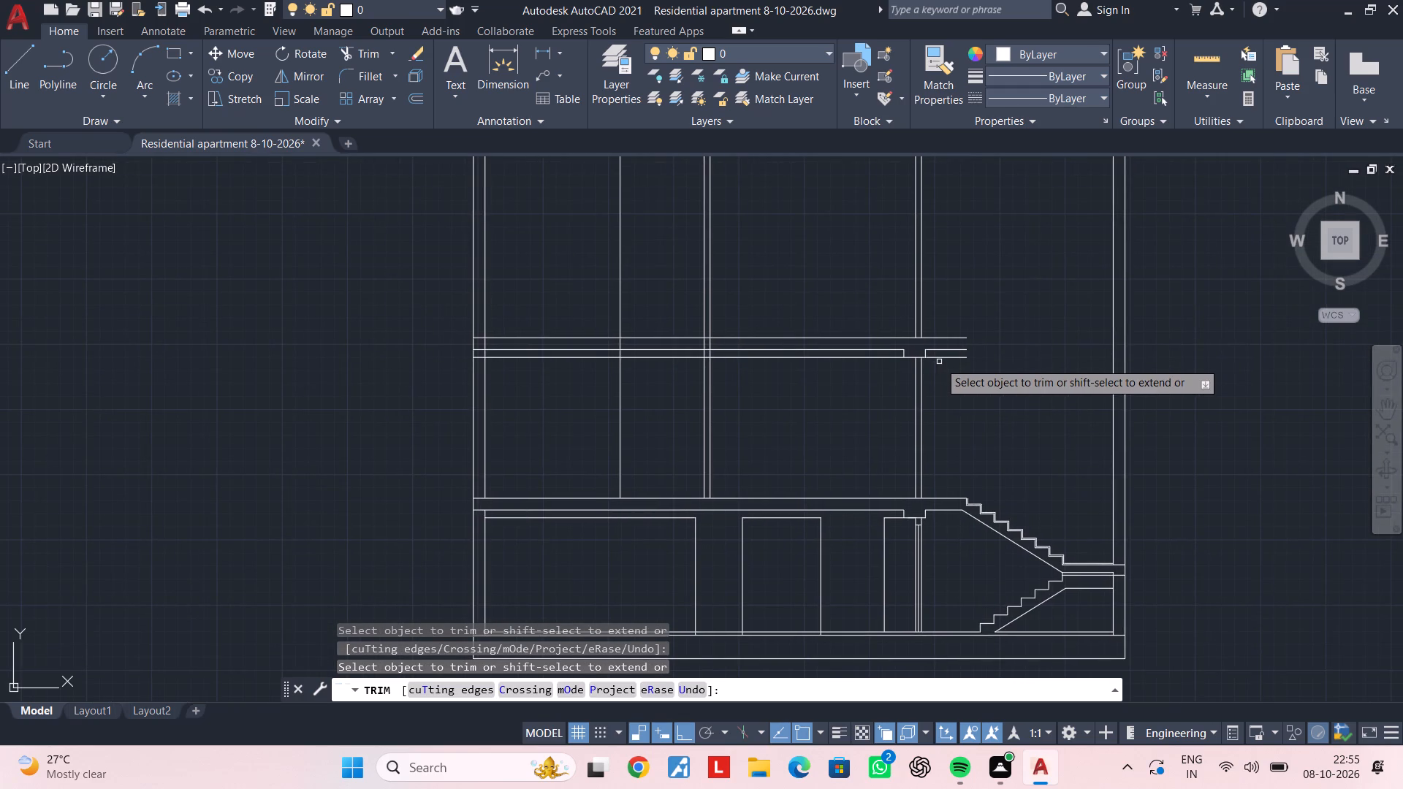
scroll(939, 362, "up", 3)
scroll(940, 364, "down", 2)
middle_click_drag(951, 369, 1058, 374)
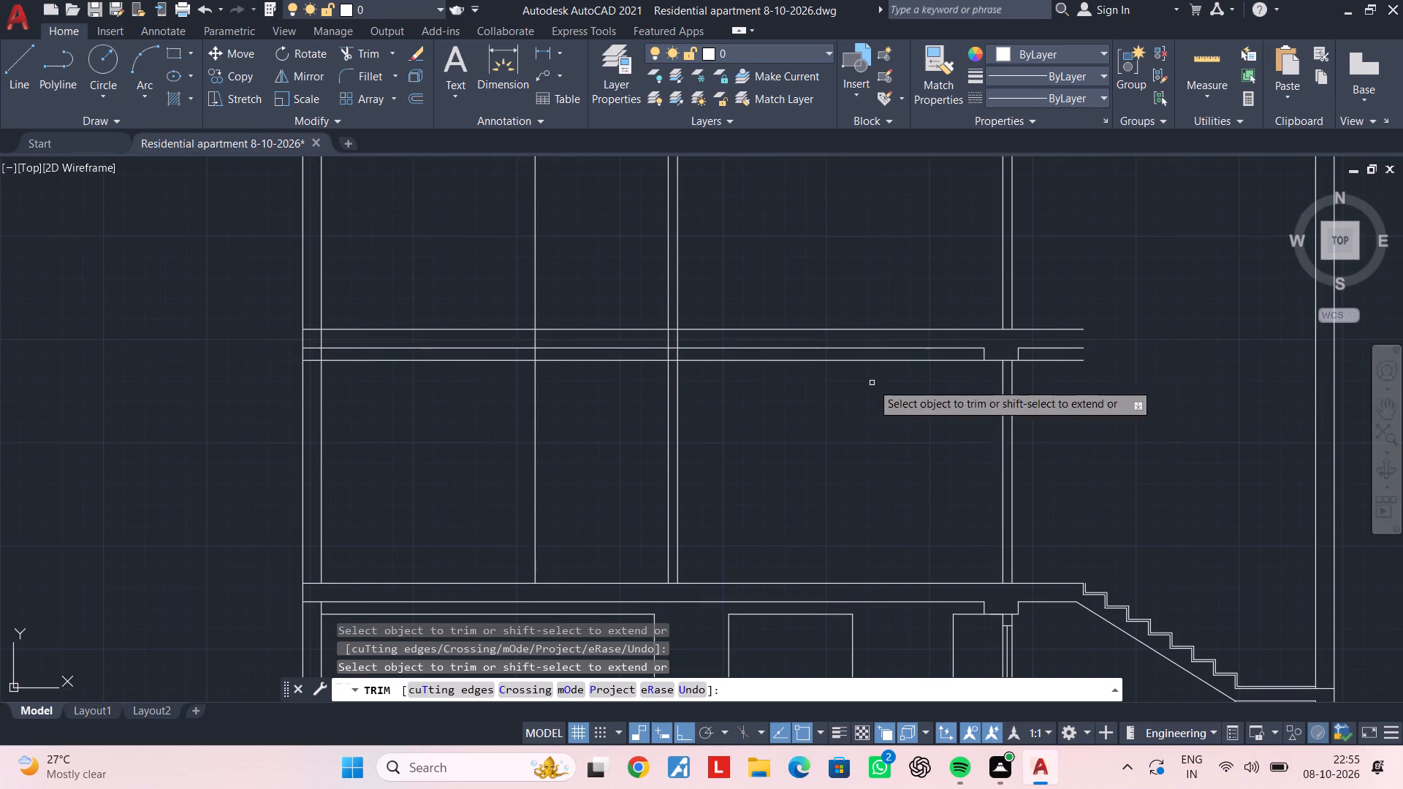
middle_click_drag(821, 383, 948, 385)
scroll(810, 346, "up", 3)
left_click(816, 332)
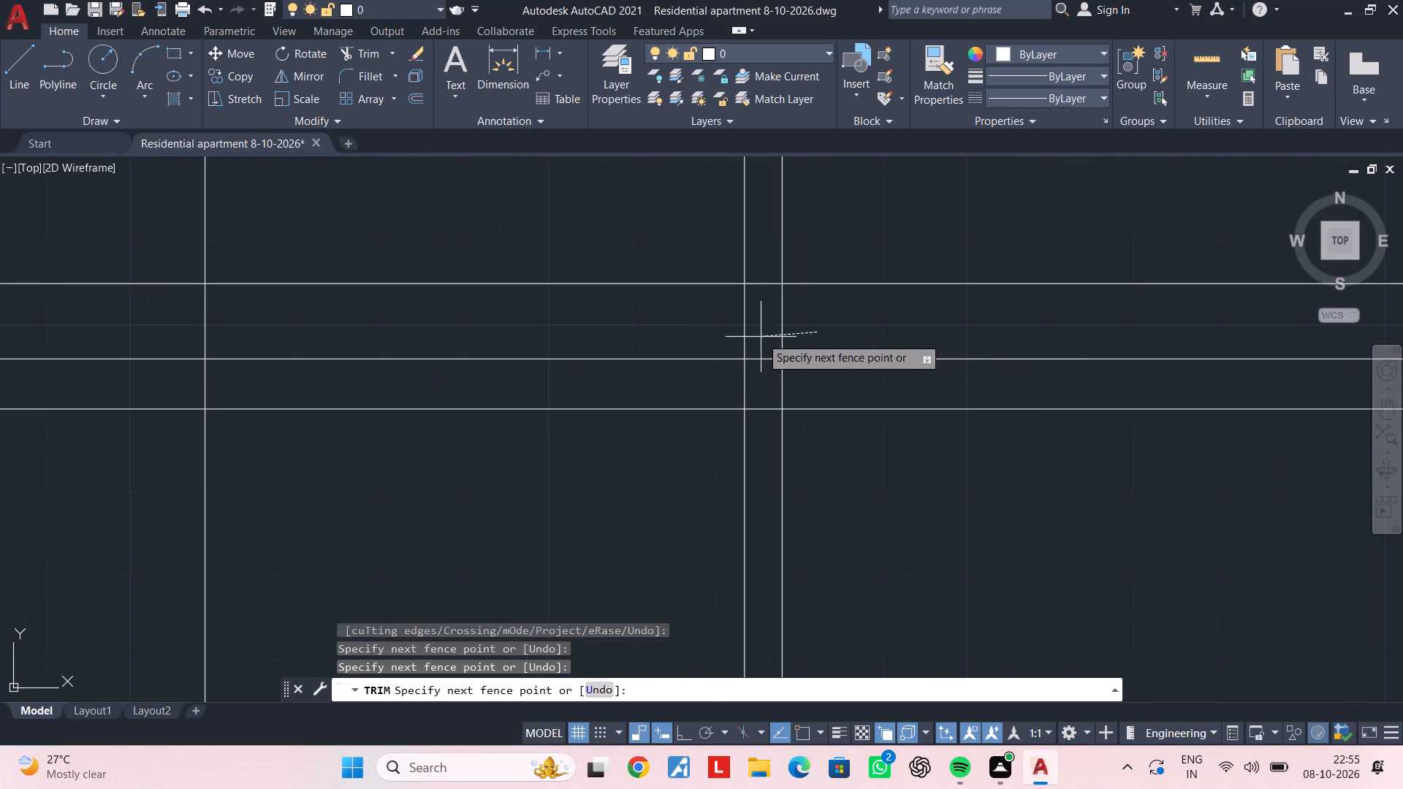
left_click(723, 337)
Trim the left outer wall's inner line within the upper slab and the slab soffit line inside that wall.
scroll(681, 337, "down", 3)
middle_click_drag(729, 346, 977, 359)
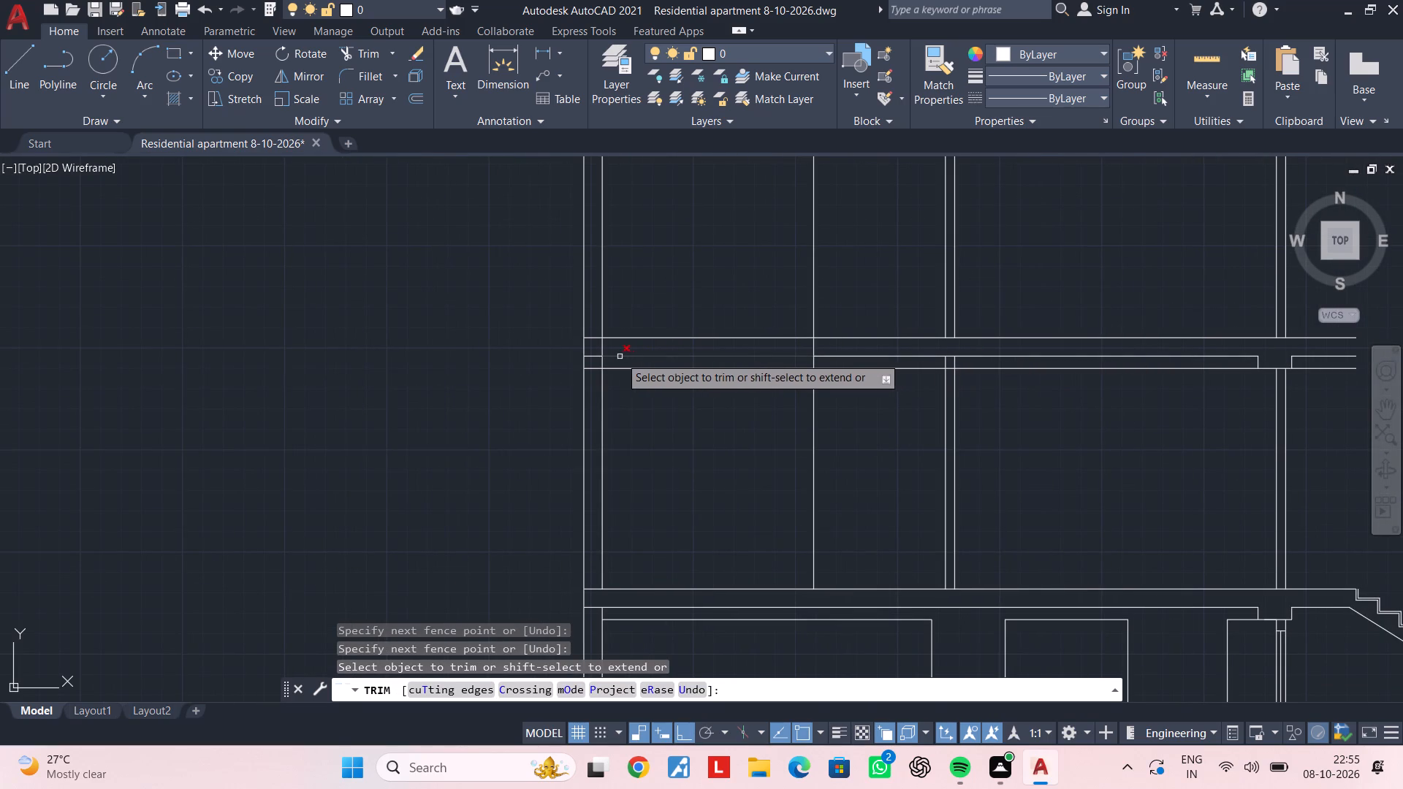
scroll(598, 351, "up", 2)
scroll(601, 348, "down", 1)
scroll(601, 348, "up", 1)
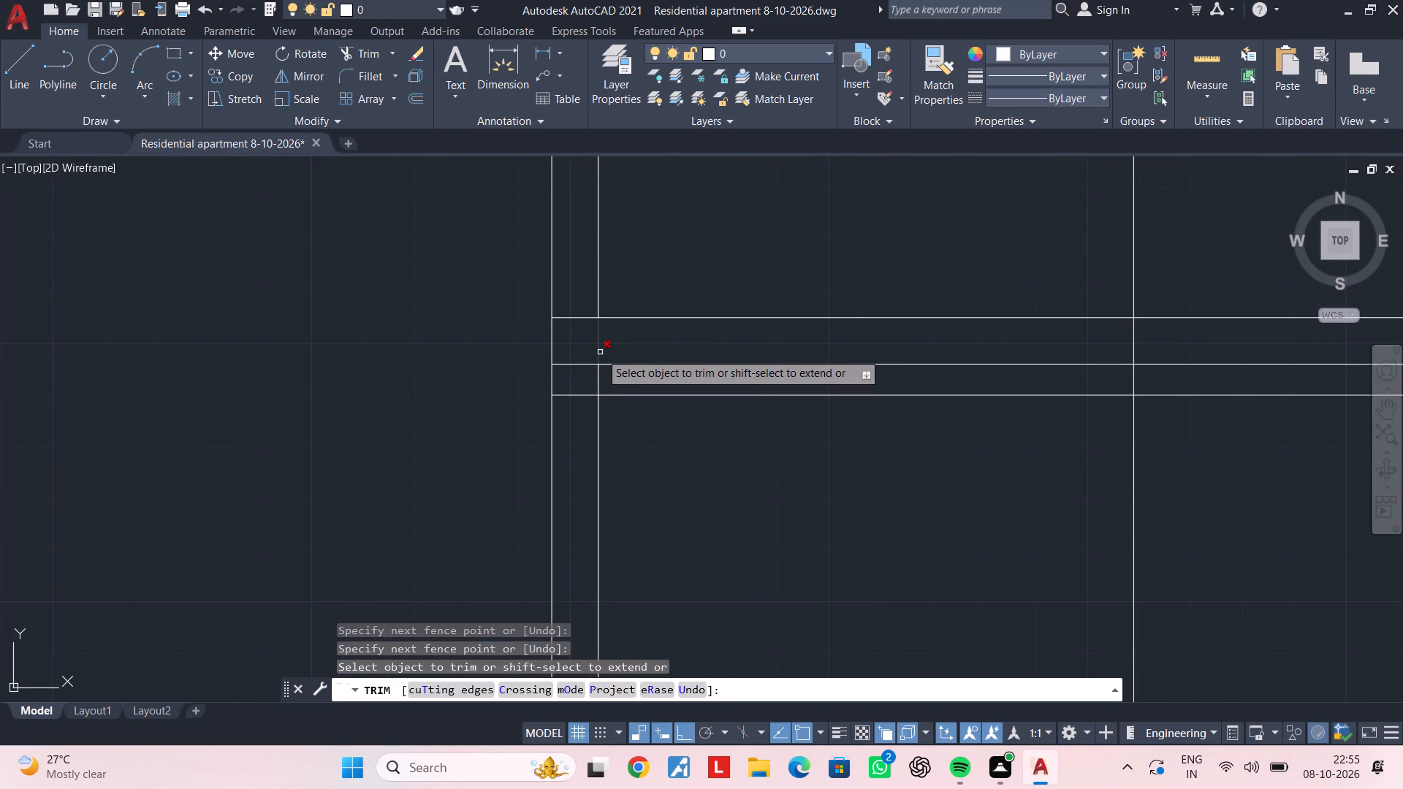
left_click(600, 352)
left_click(581, 366)
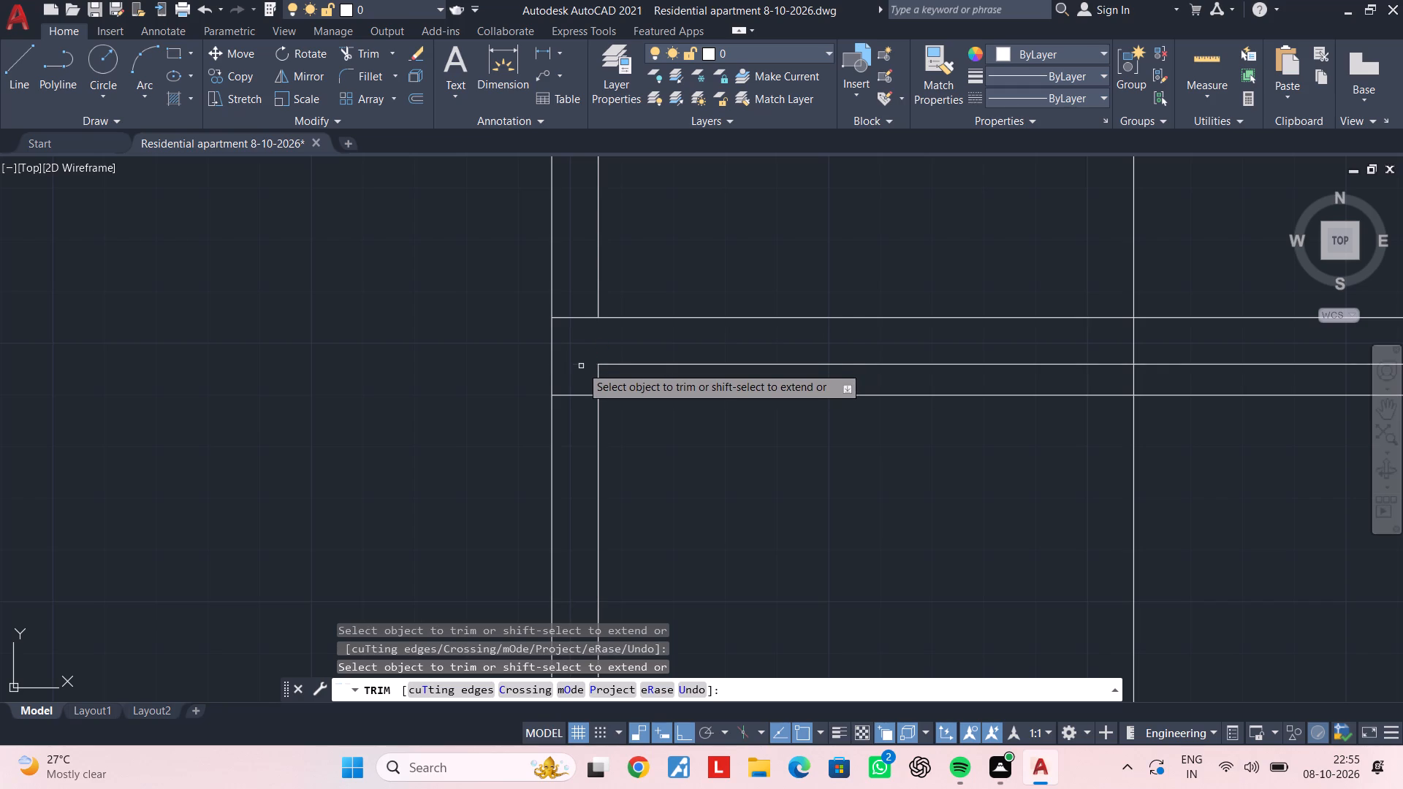
scroll(731, 374, "down", 4)
middle_click_drag(837, 382, 616, 400)
scroll(642, 399, "up", 3)
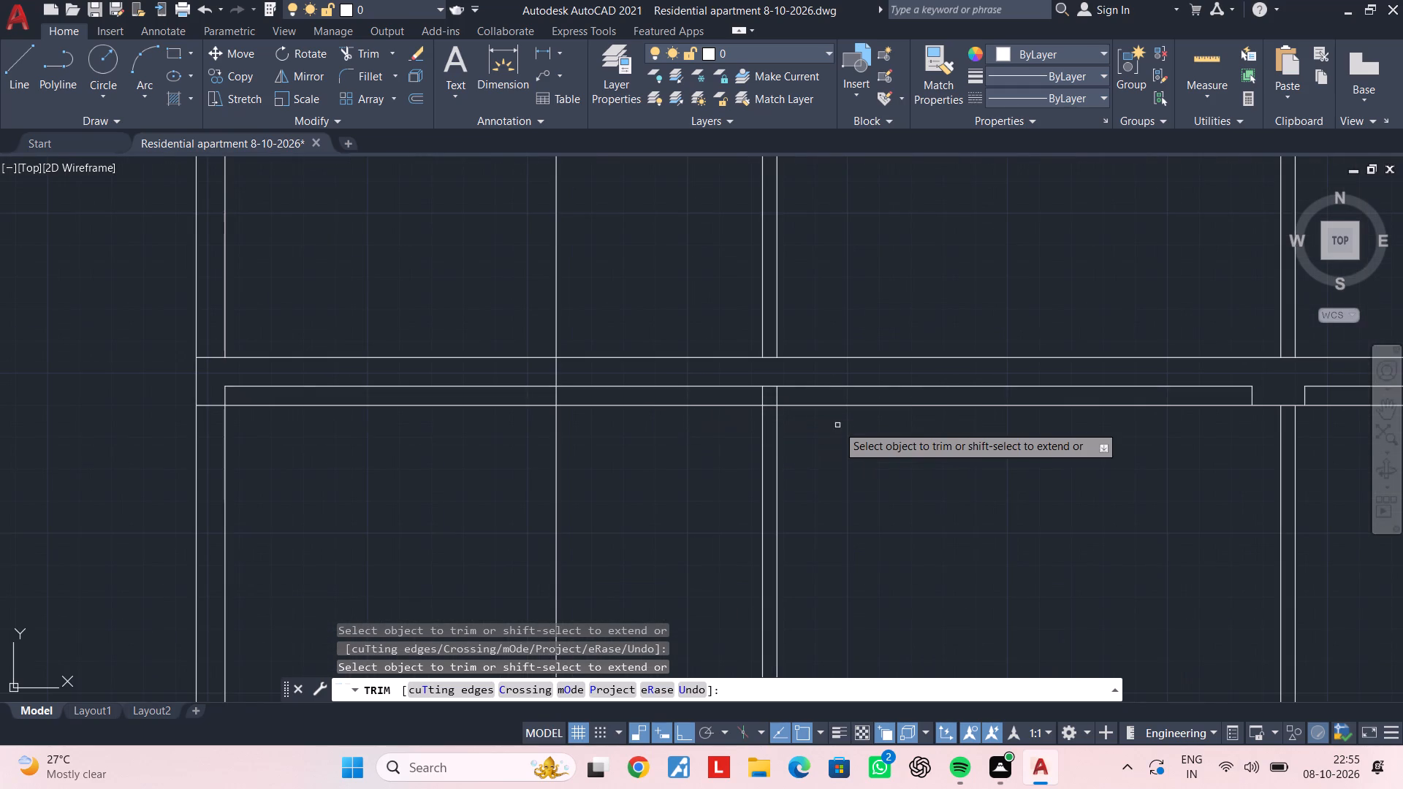
middle_click_drag(842, 426, 676, 451)
middle_click_drag(753, 457, 628, 454)
middle_click_drag(718, 454, 559, 462)
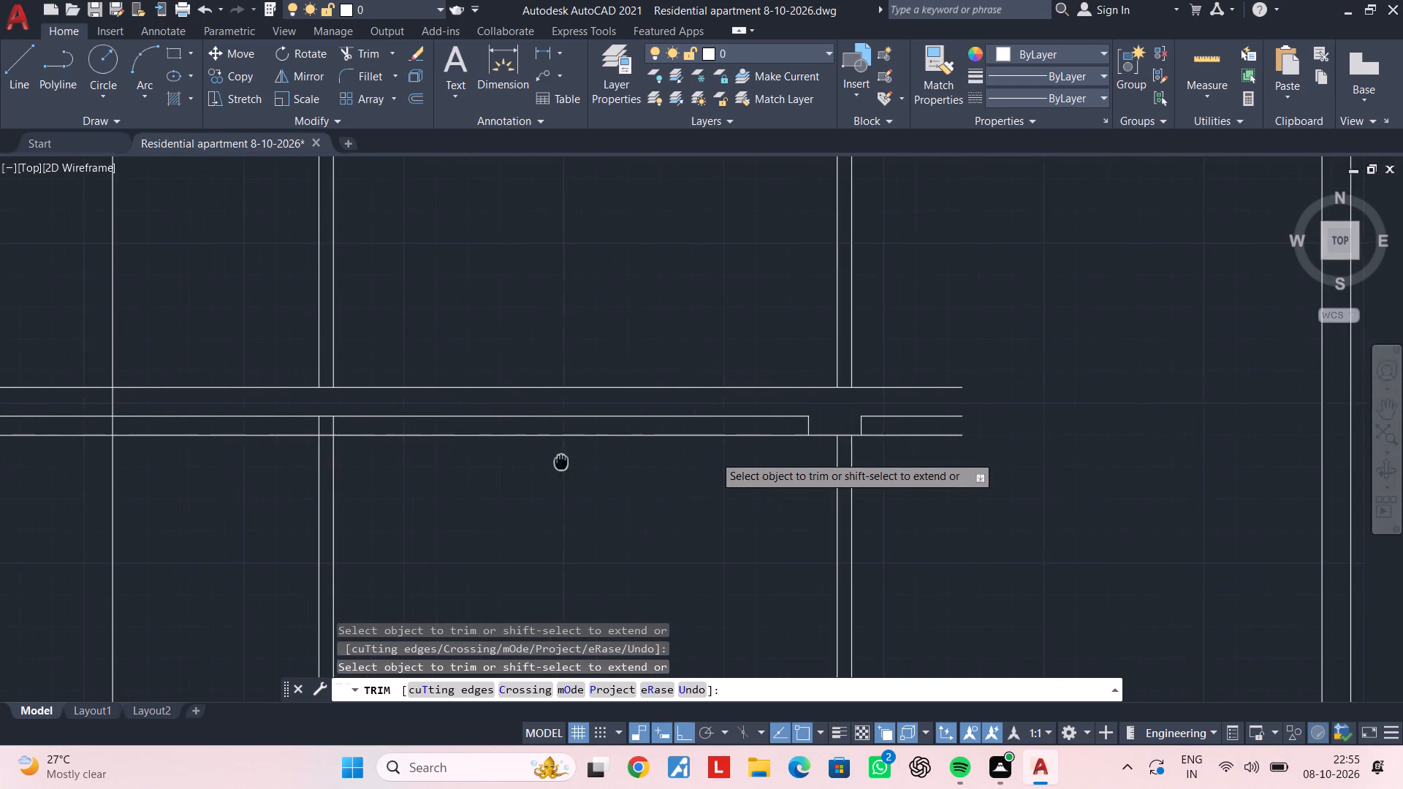
middle_click_drag(559, 462, 557, 462)
key("Escape")
key("Escape")
Draw a horizontal line about 21' long from the stair head at the lower slab's top, past the outer wall on the right.
scroll(996, 433, "down", 2)
middle_click_drag(995, 432, 737, 383)
key("Escape")
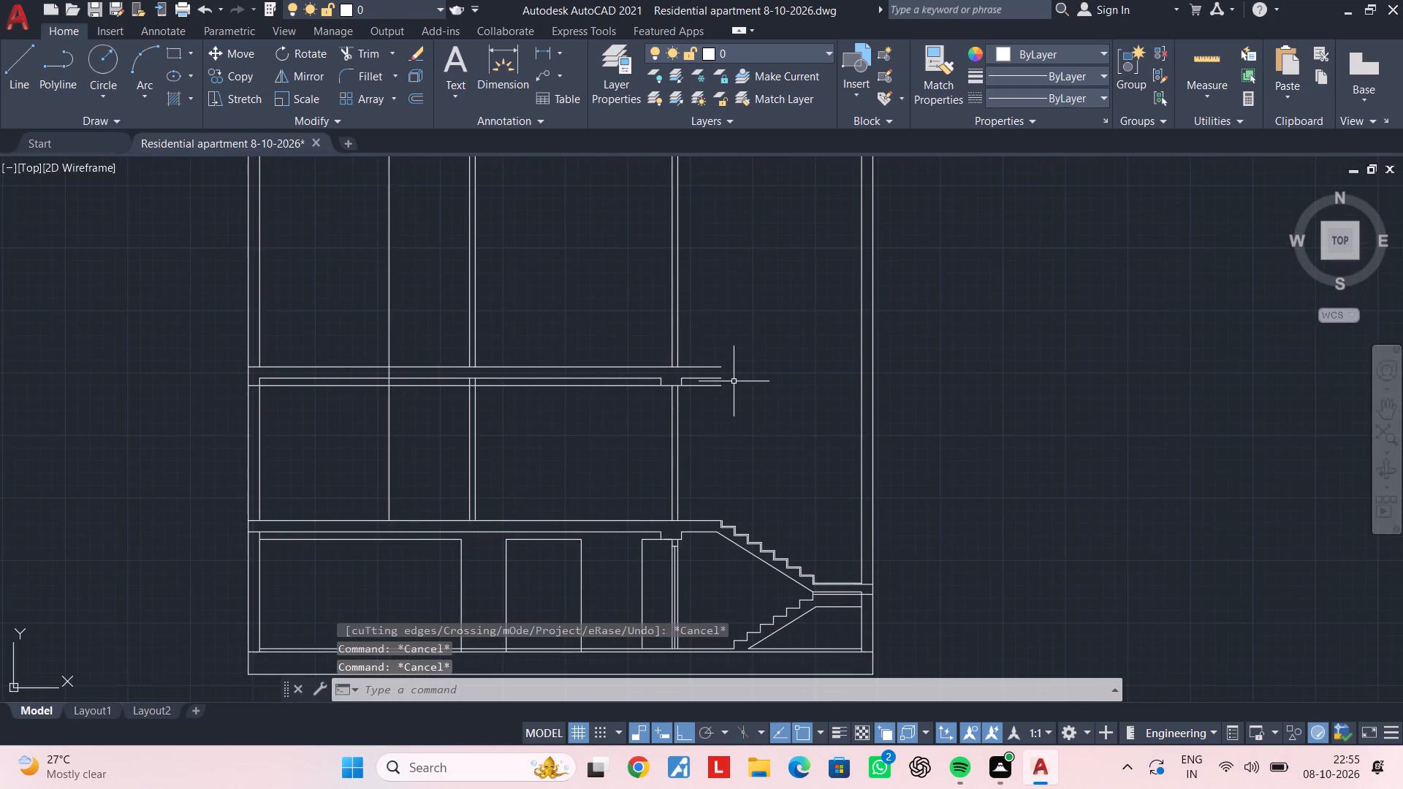
key("Escape")
middle_click_drag(762, 404, 744, 351)
key("Escape")
key("Escape")
key("Escape")
key("Escape")
scroll(691, 467, "up", 5)
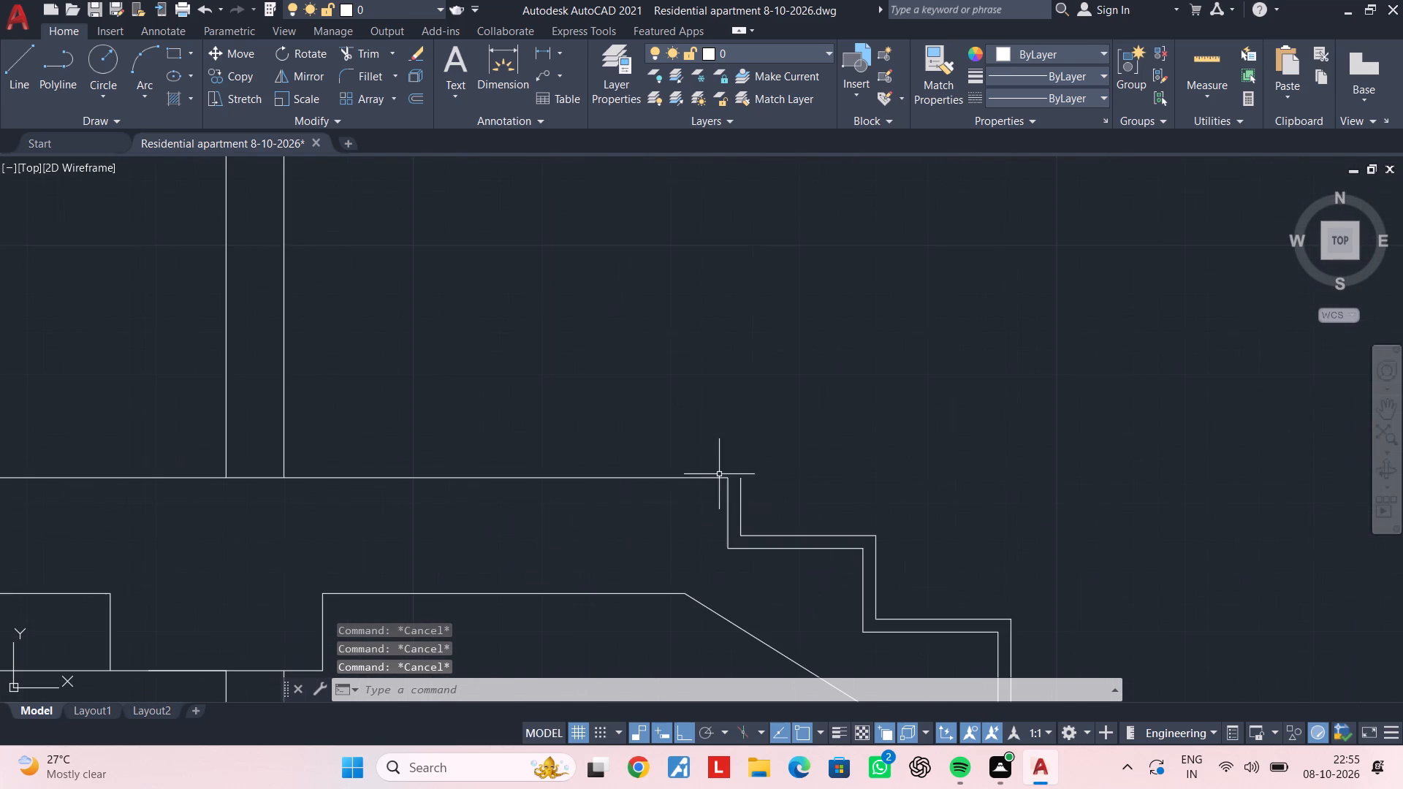
scroll(881, 502, "down", 2)
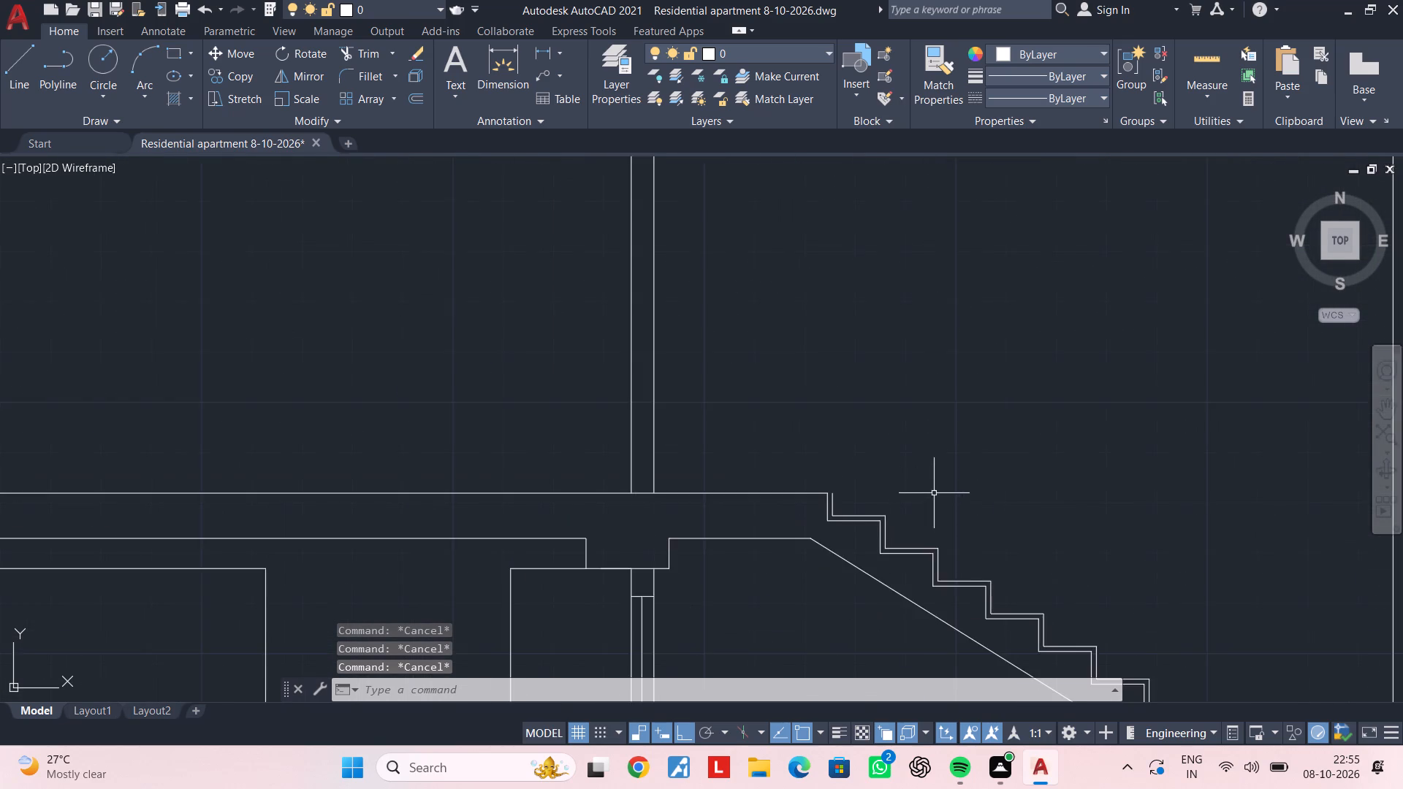
middle_click_drag(934, 493, 688, 500)
scroll(753, 469, "down", 3)
middle_click_drag(779, 471, 734, 495)
middle_click_drag(775, 444, 699, 426)
key("Escape")
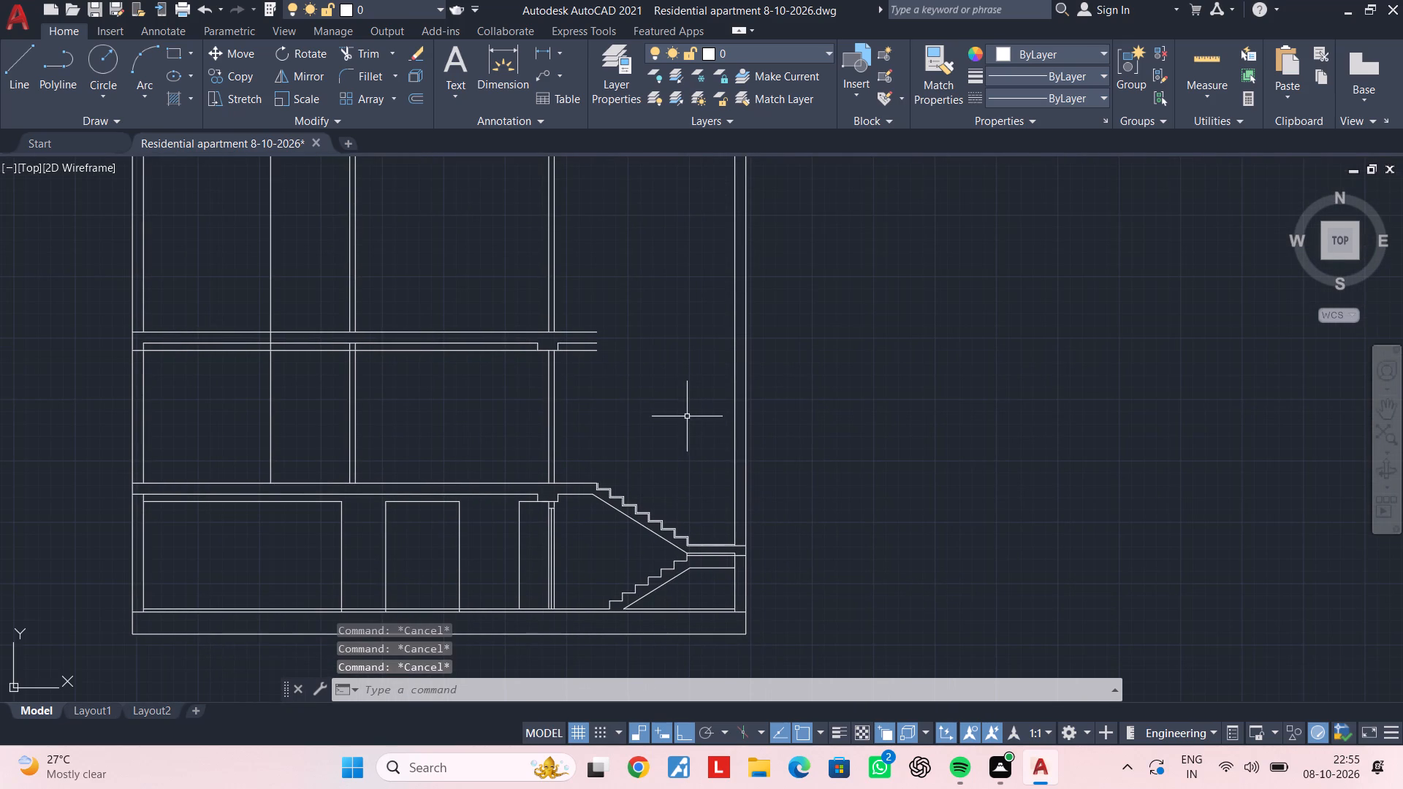
key("Escape")
key("Escape")
key("Escape")
type("l")
key("space")
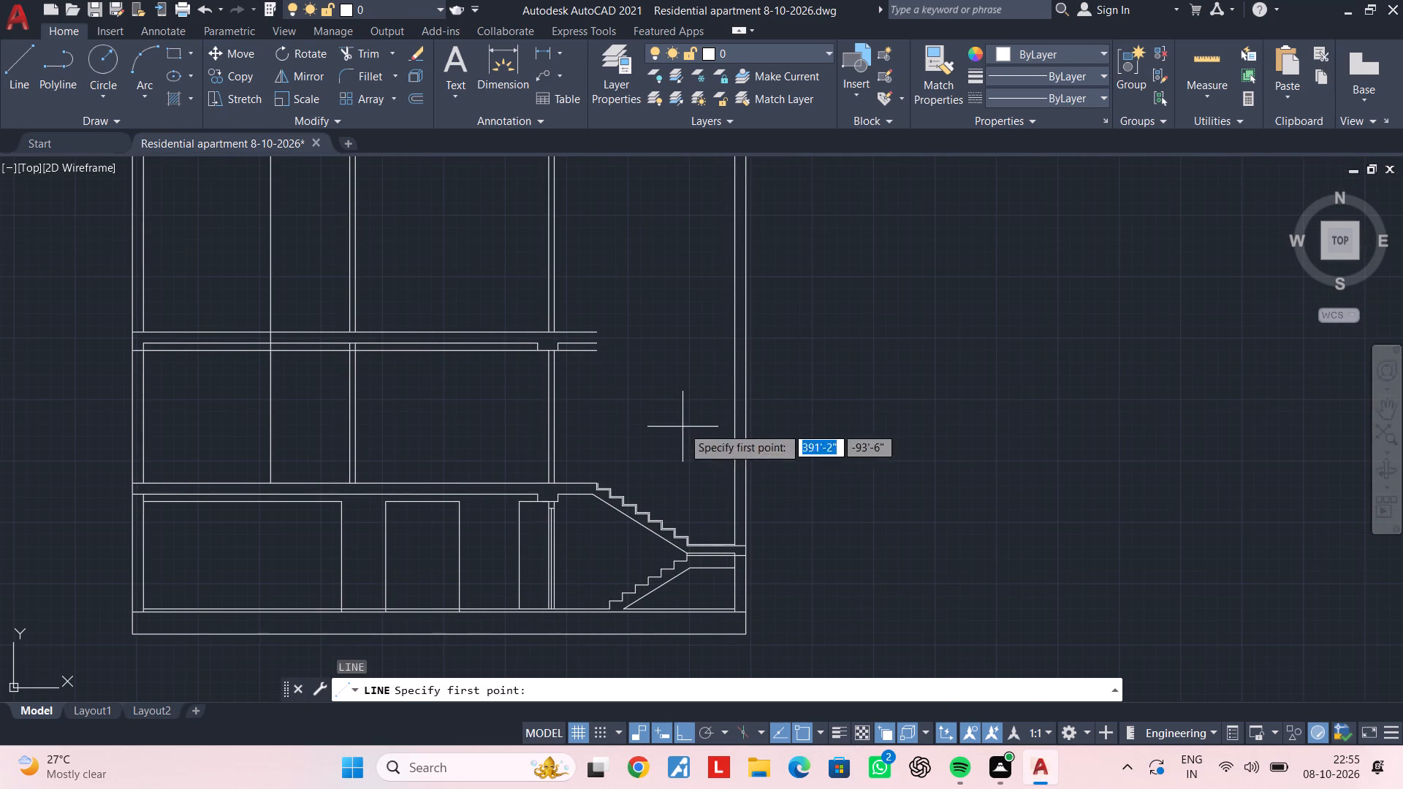
scroll(607, 459, "up", 4)
middle_click_drag(596, 530, 598, 365)
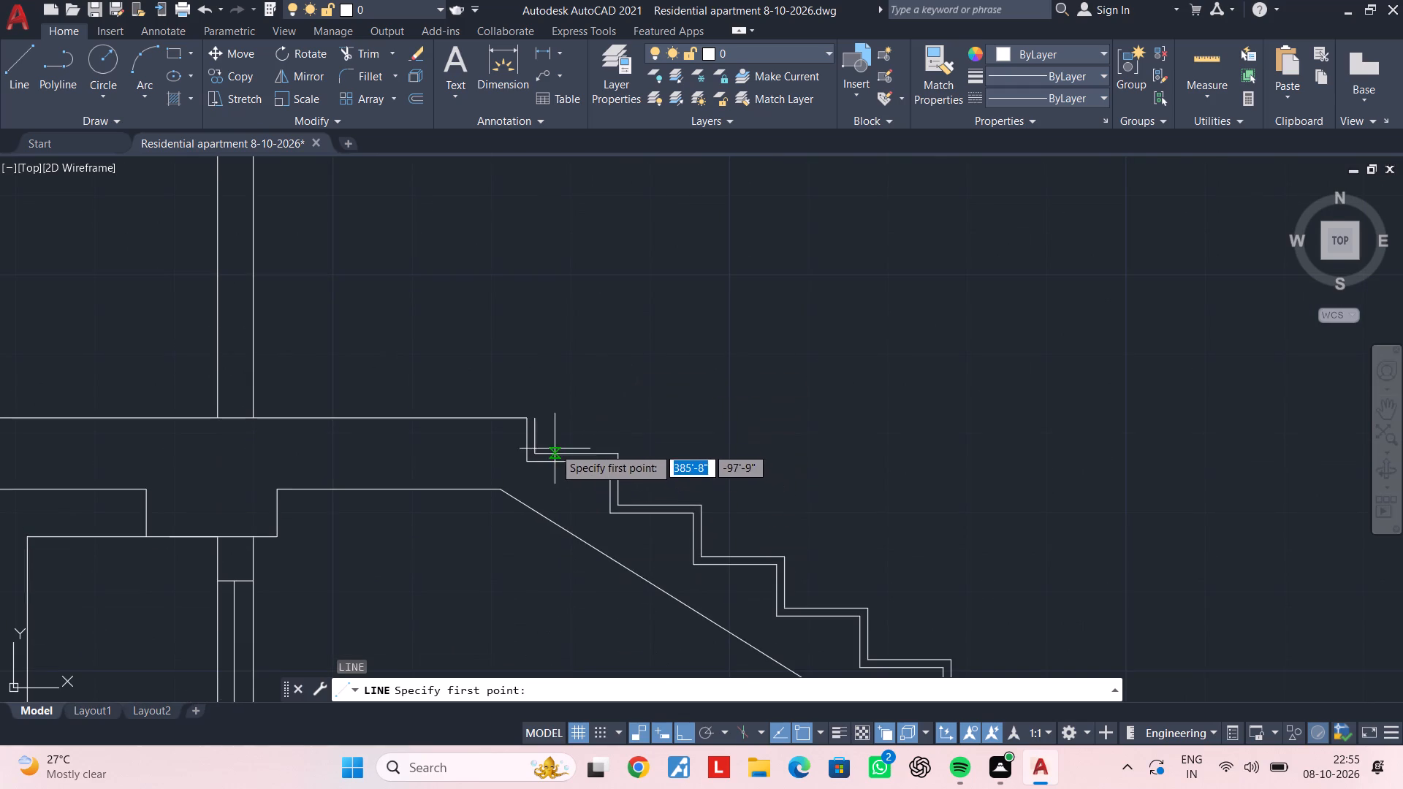
left_click(532, 419)
scroll(1208, 420, "down", 2)
middle_click_drag(1207, 420, 632, 424)
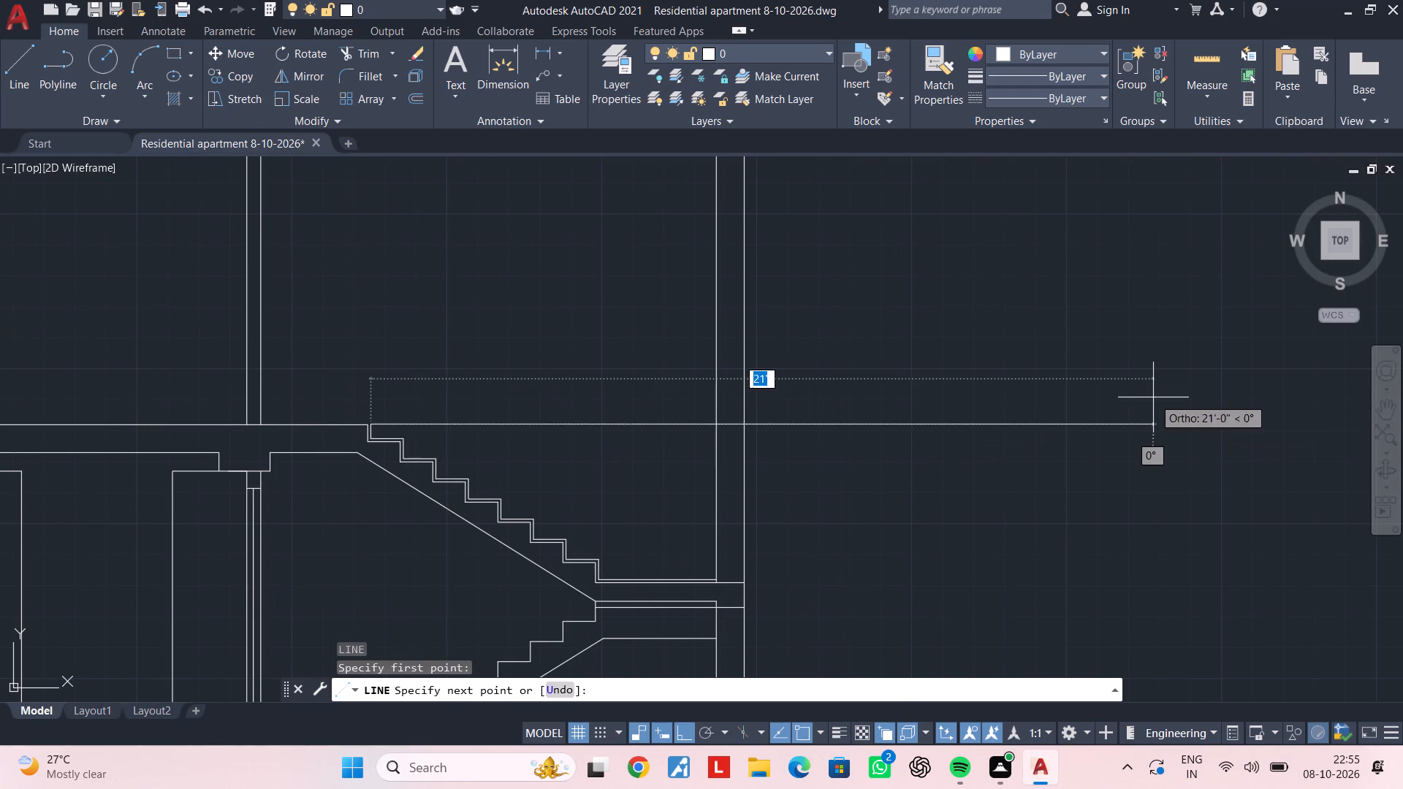
left_click(1153, 397)
key("Escape")
key("Escape")
key("Escape")
key("Escape")
key("Escape")
key("Escape")
Shorten the horizontal line by pulling its free end back toward the outer wall, leaving it just beyond the wall.
scroll(701, 482, "down", 3)
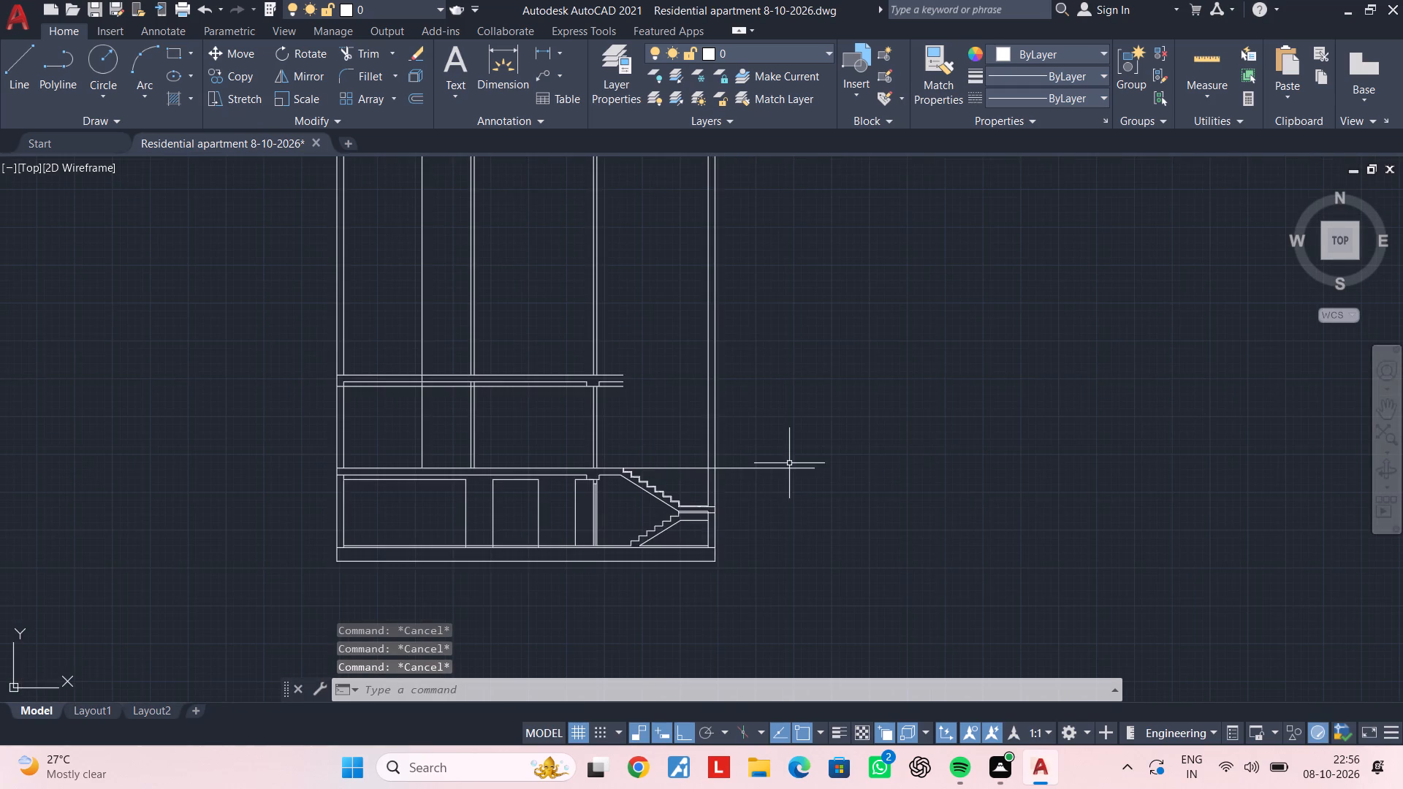
scroll(791, 463, "up", 2)
left_click(782, 474)
left_click(842, 475)
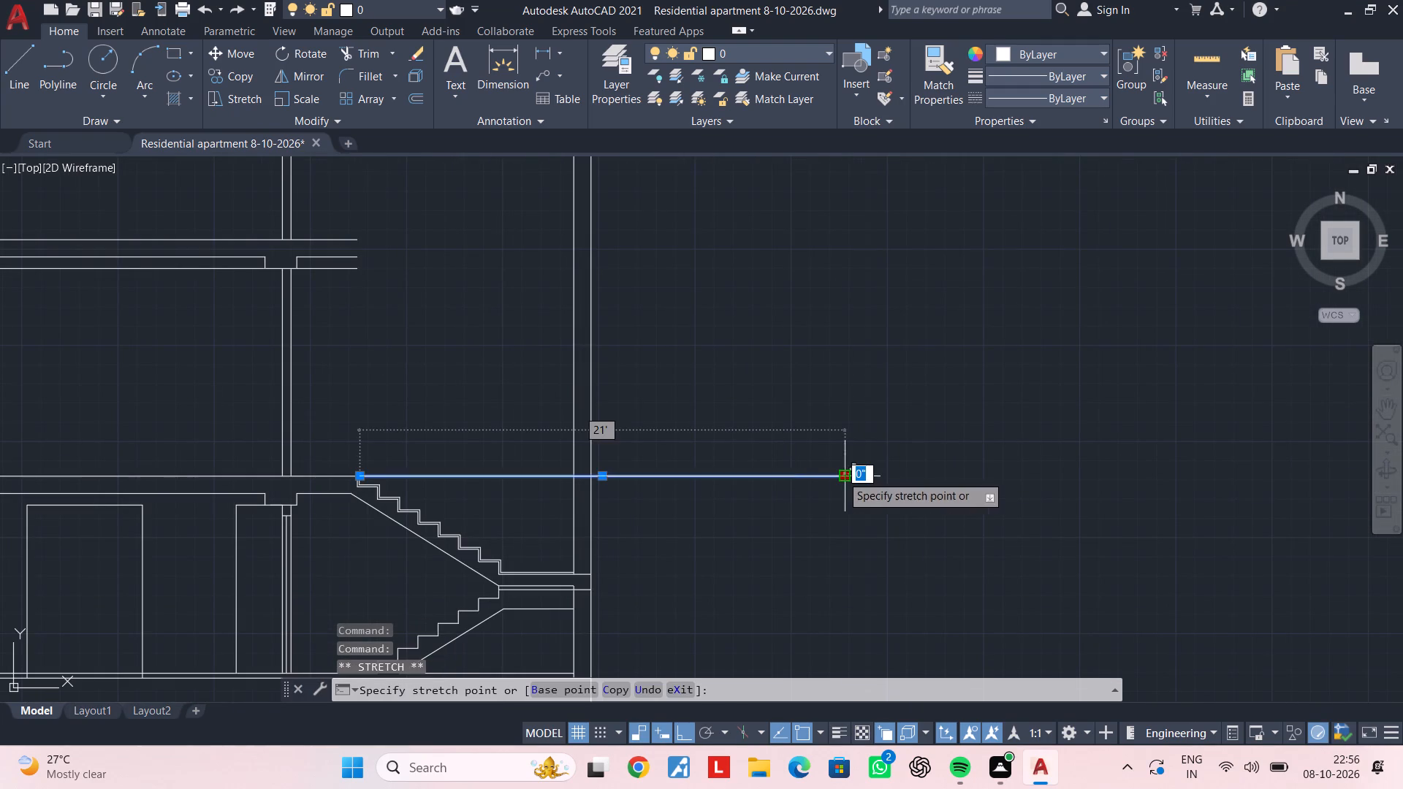
left_click(728, 476)
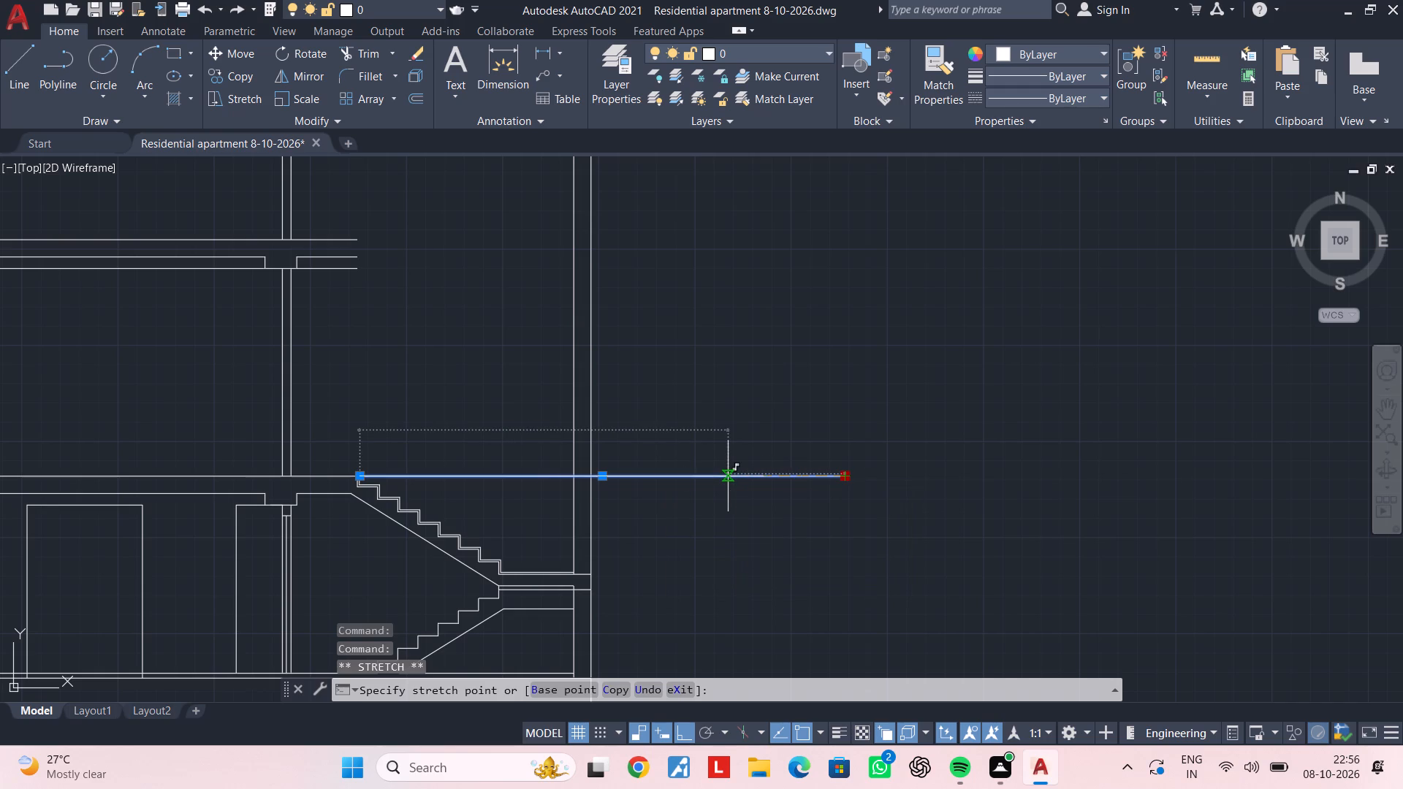
key("Escape")
key("Escape")
key("Escape")
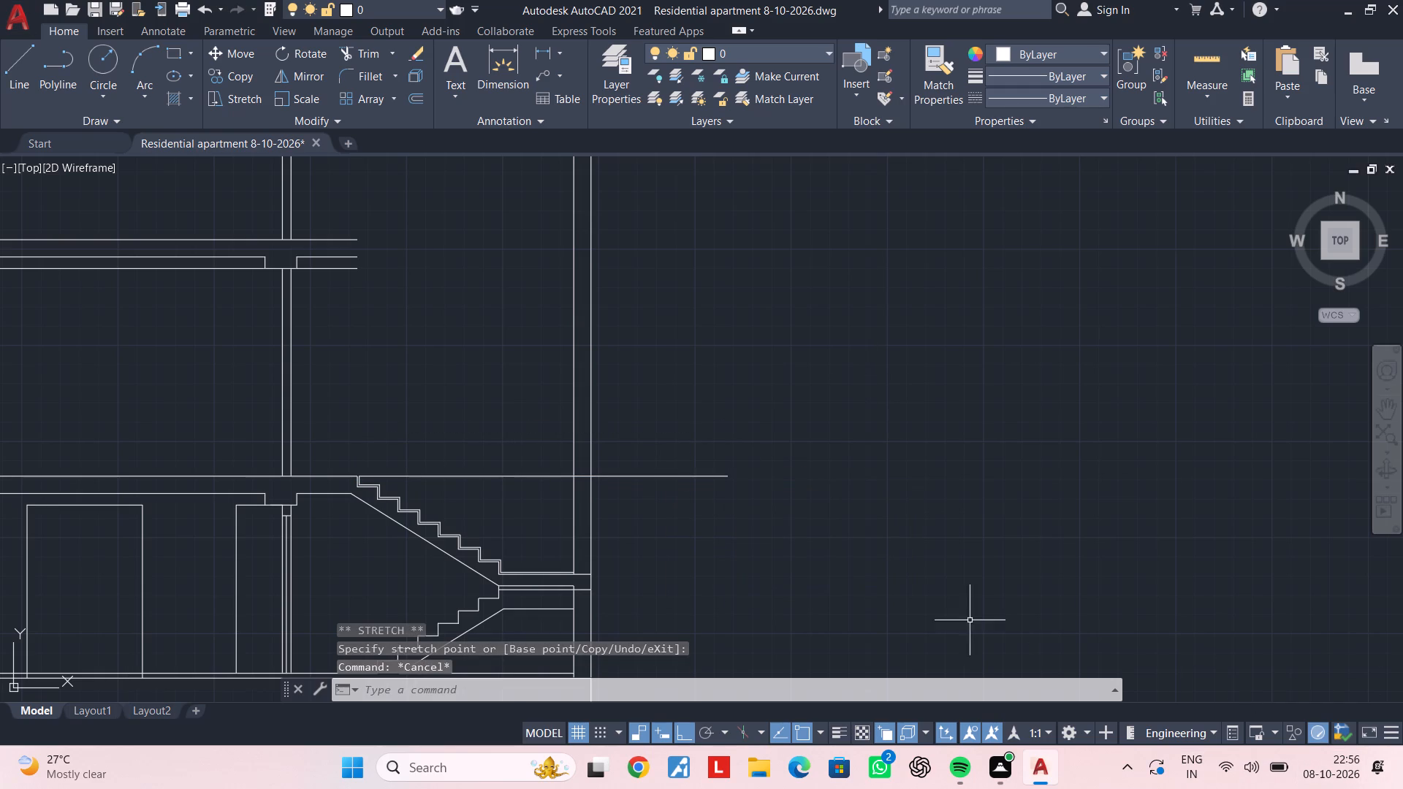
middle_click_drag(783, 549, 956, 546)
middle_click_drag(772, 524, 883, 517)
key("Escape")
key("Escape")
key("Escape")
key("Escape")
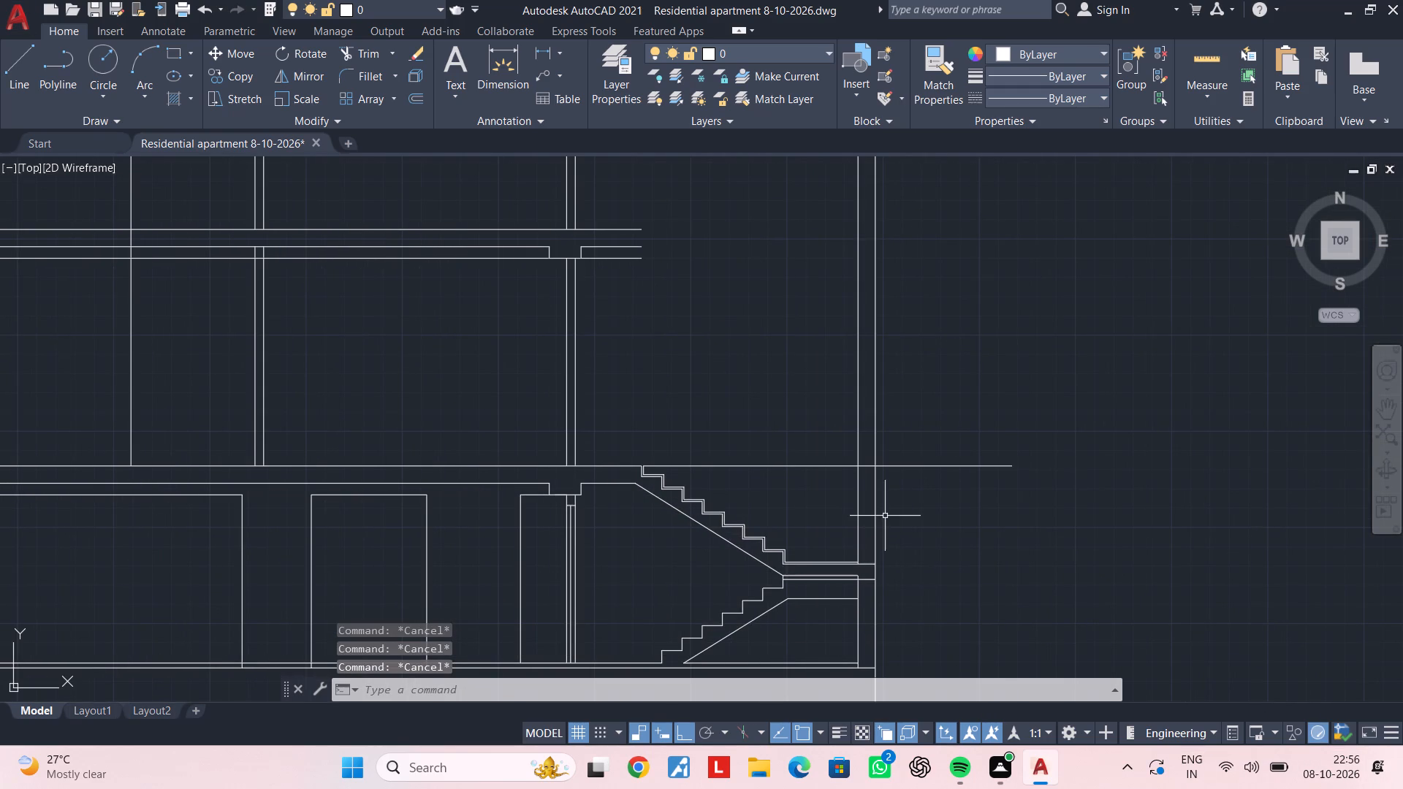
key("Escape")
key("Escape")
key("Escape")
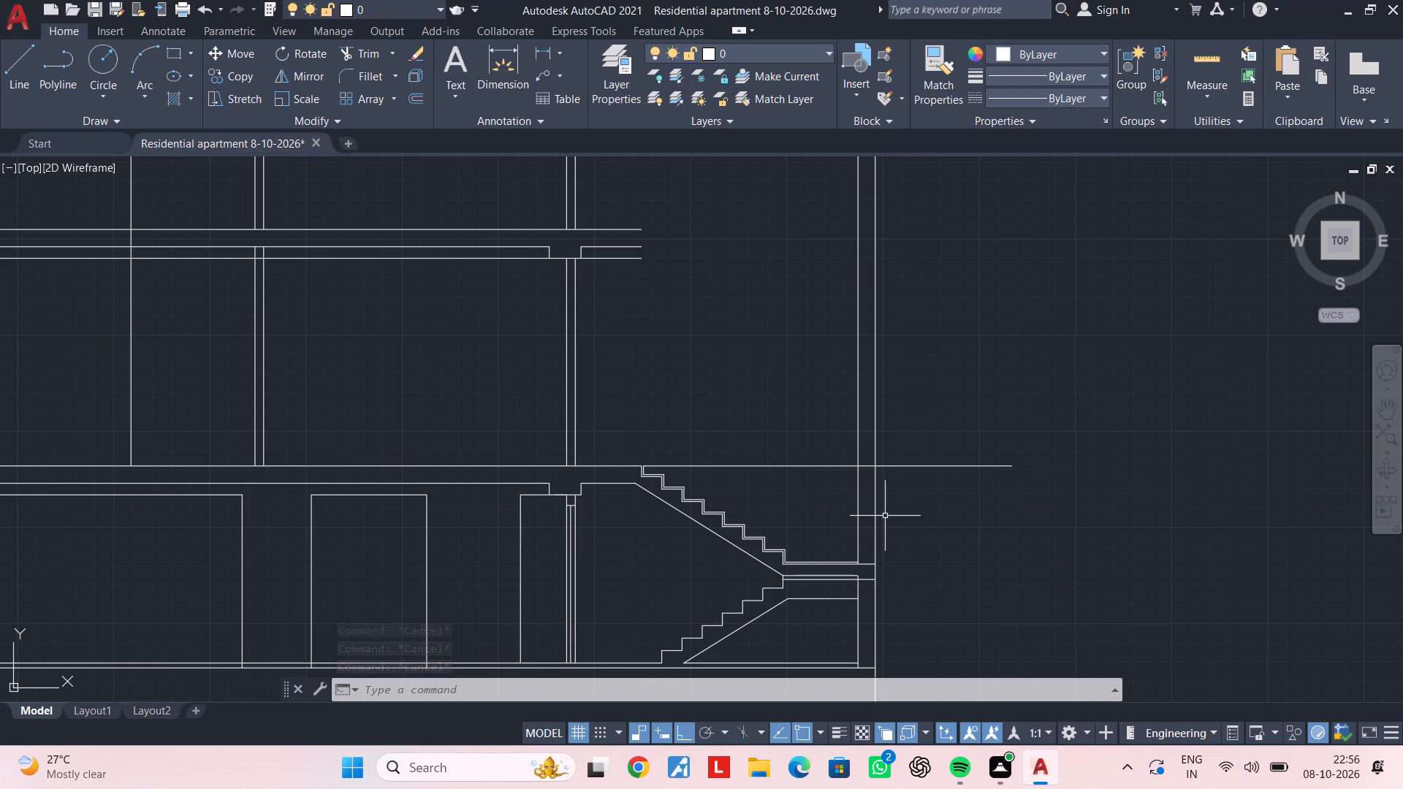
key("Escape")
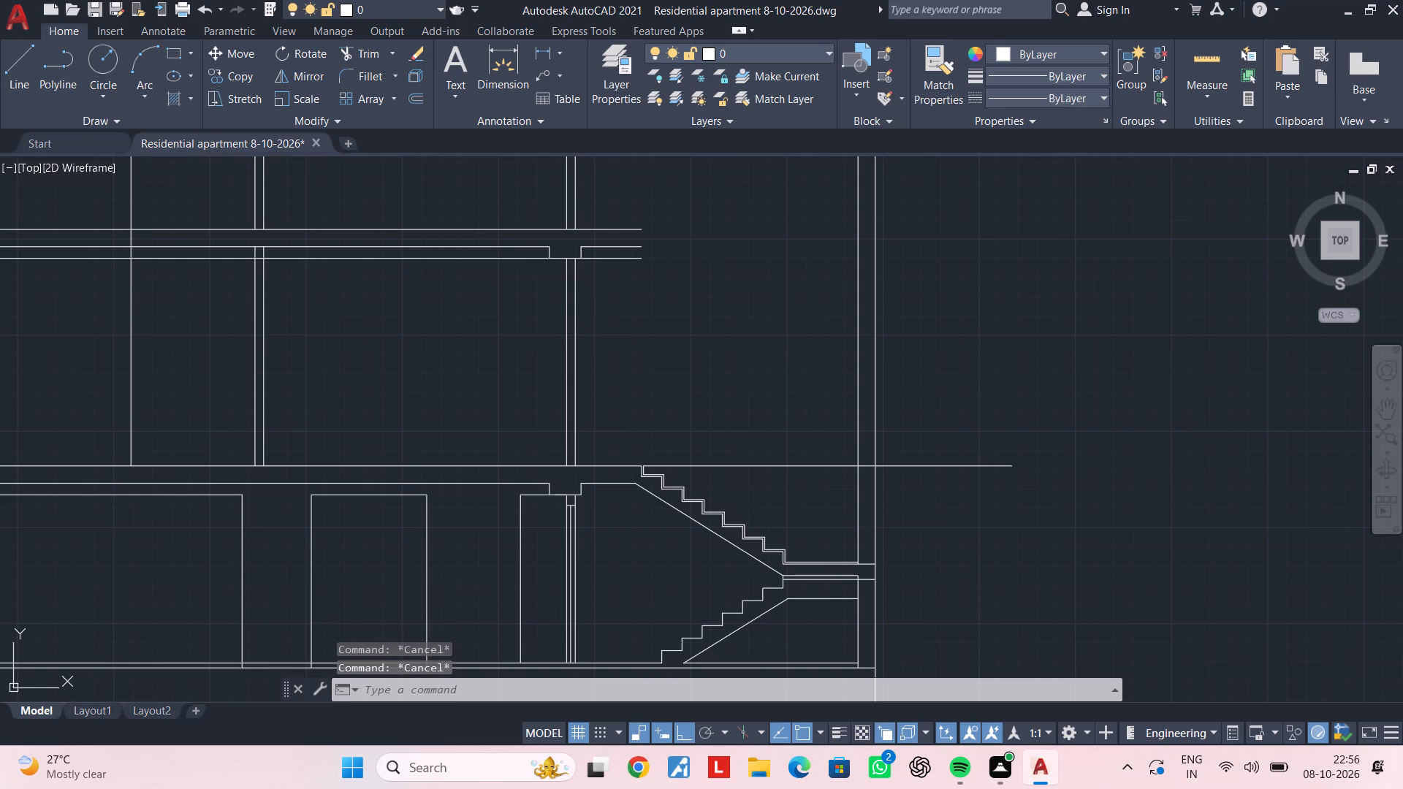
Offset the horizontal line at the lower slab's top upward by 10'3" to mark the next floor level.
key("Escape")
middle_click_drag(921, 529, 893, 552)
key("Escape")
key("Escape")
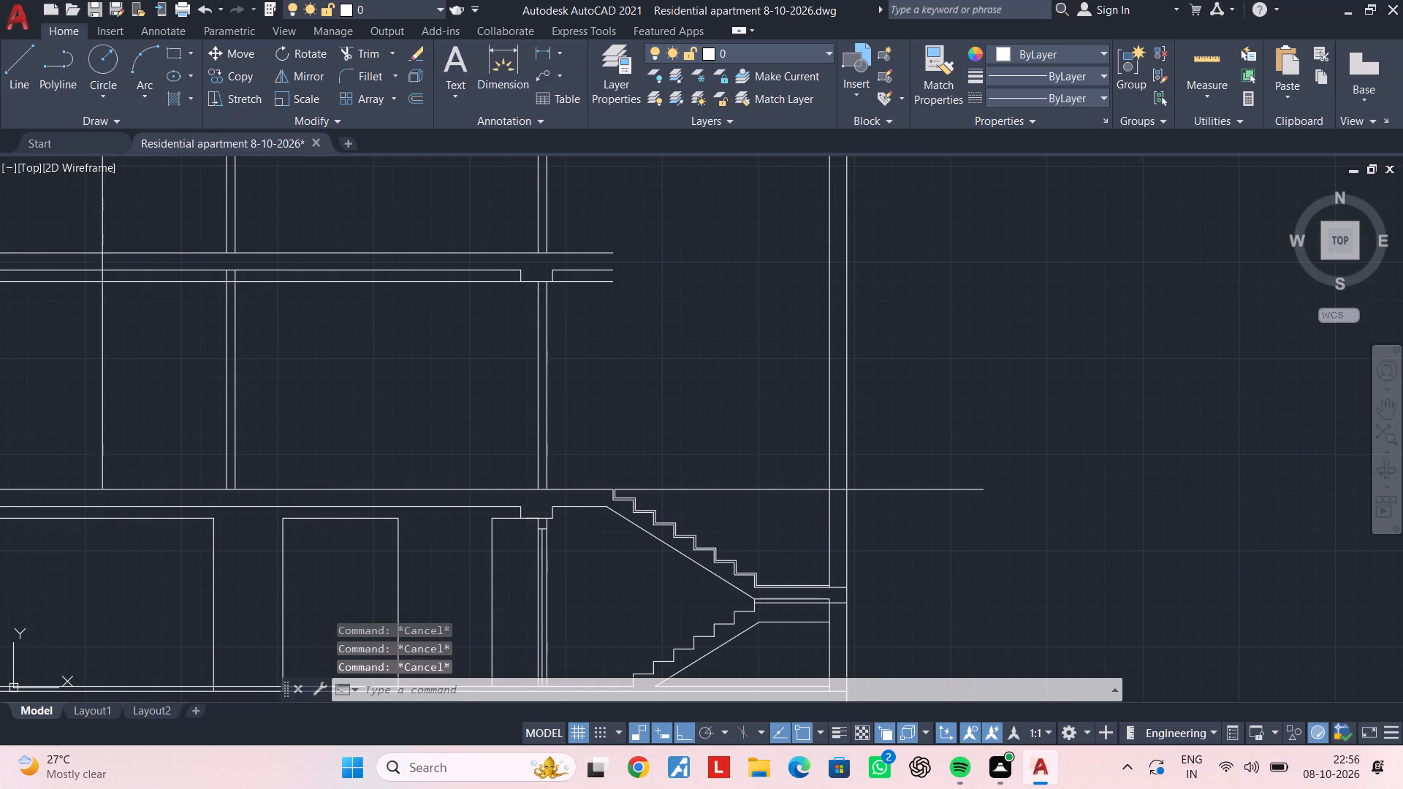
type("of 10'")
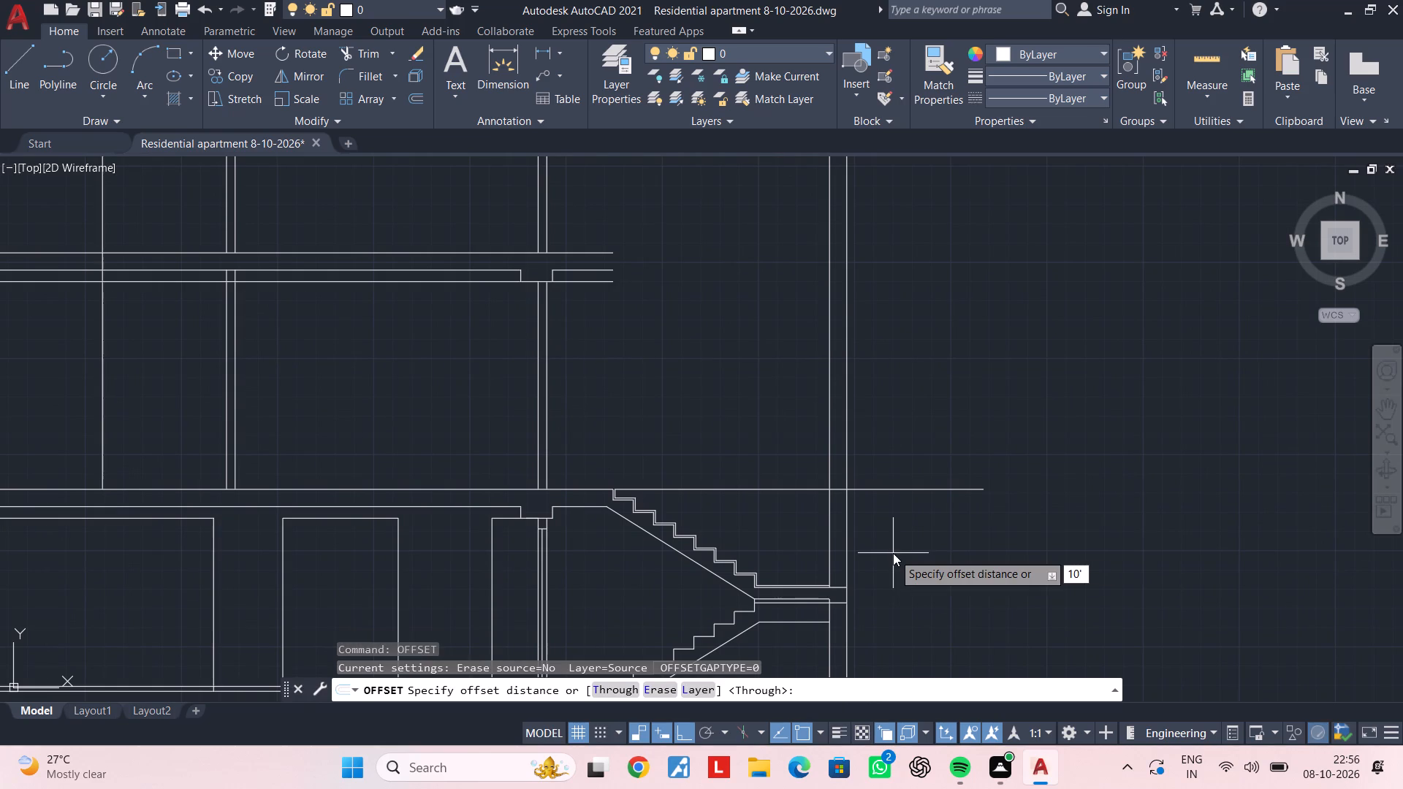
type("3\"")
key("Return")
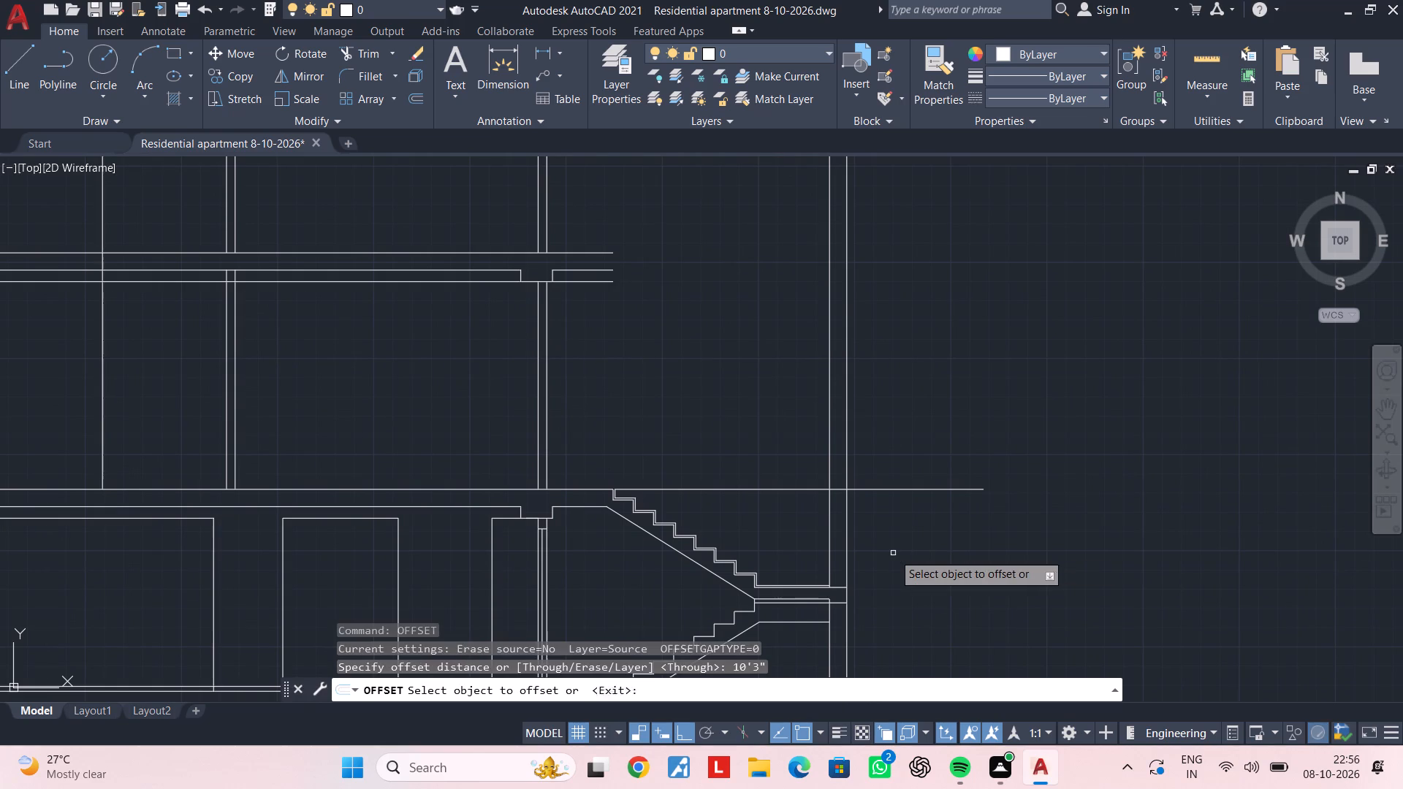
left_click(947, 491)
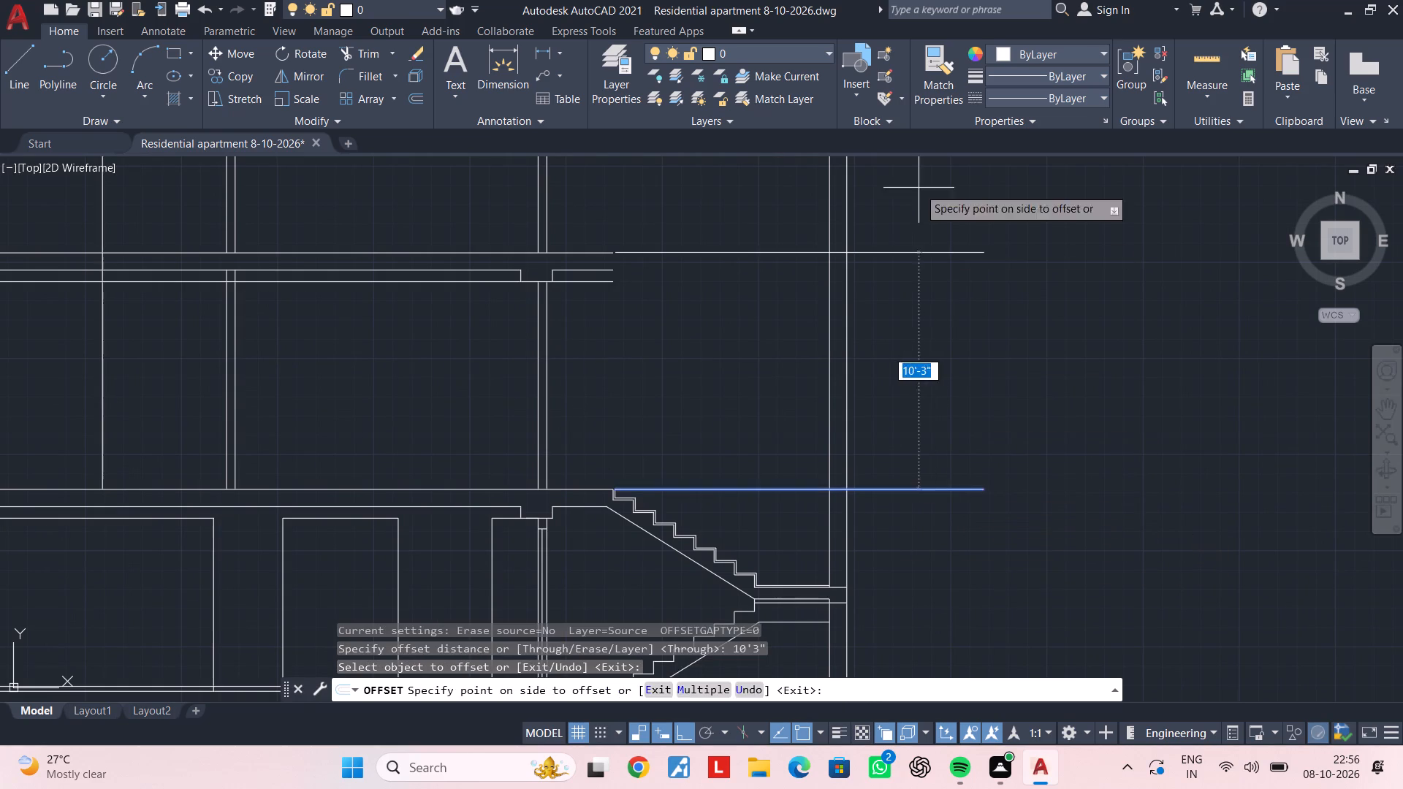
left_click(919, 188)
key("Escape")
key("Escape")
Measure the height from the bottom floor line to the stair's mid-landing along the right outer wall's inner line.
scroll(666, 272, "up", 2)
middle_click_drag(689, 289, 691, 338)
scroll(697, 348, "down", 2)
middle_click_drag(699, 353, 700, 290)
key("Escape")
key("Escape")
middle_click_drag(739, 308, 707, 276)
key("Escape")
key("Escape")
middle_click_drag(737, 291, 736, 244)
middle_click_drag(734, 359, 723, 332)
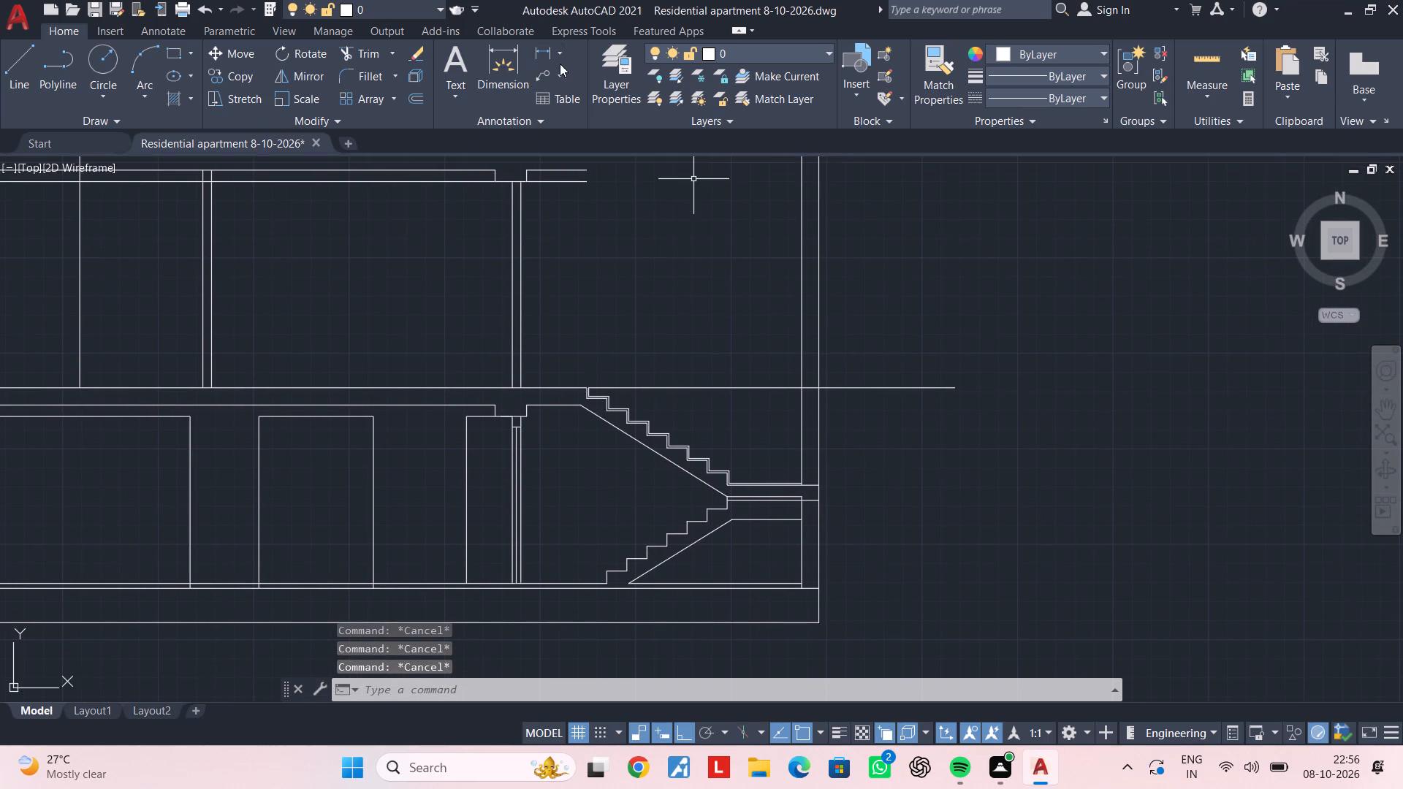
left_click(547, 54)
scroll(801, 534, "up", 3)
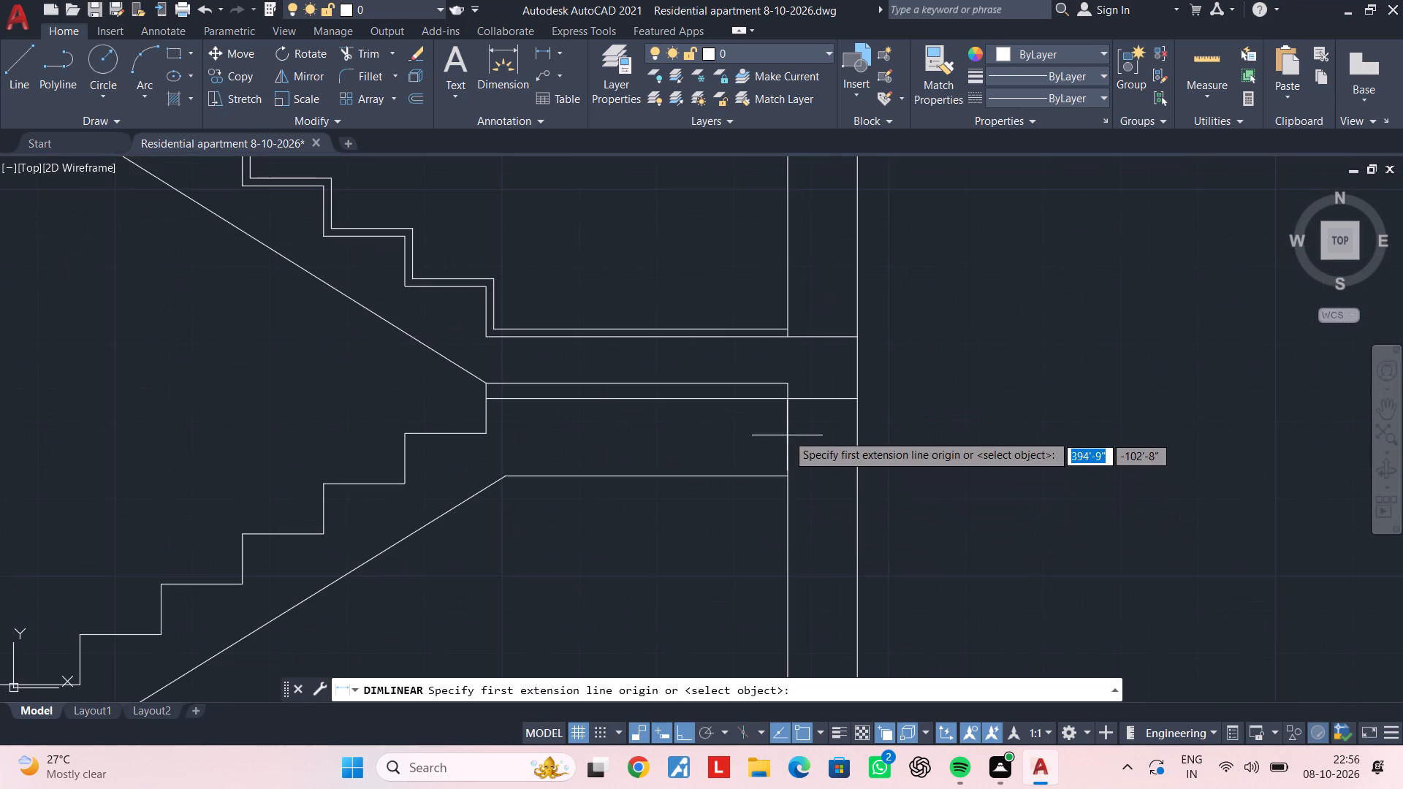
scroll(777, 588, "down", 2)
middle_click_drag(791, 546, 796, 459)
scroll(792, 530, "up", 3)
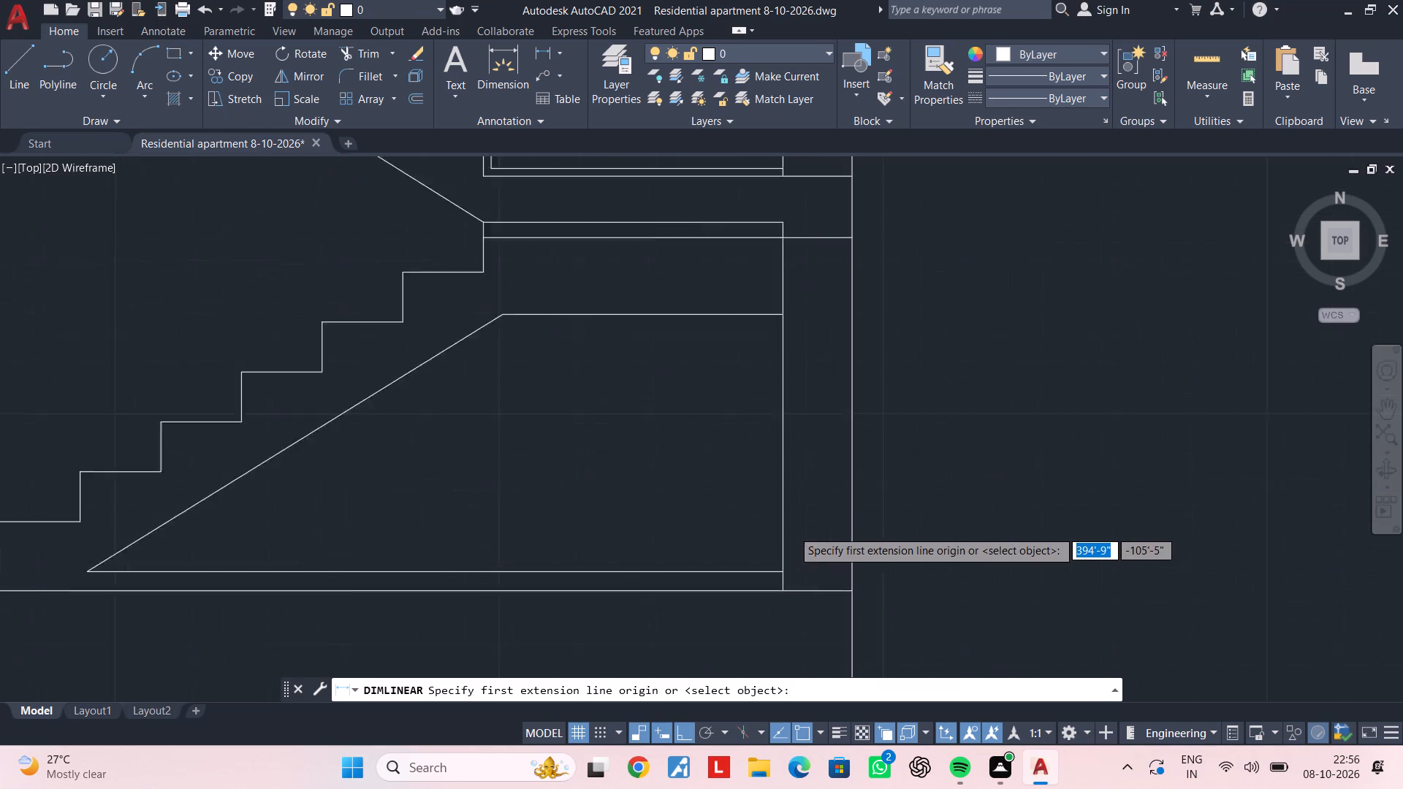
left_click(777, 630)
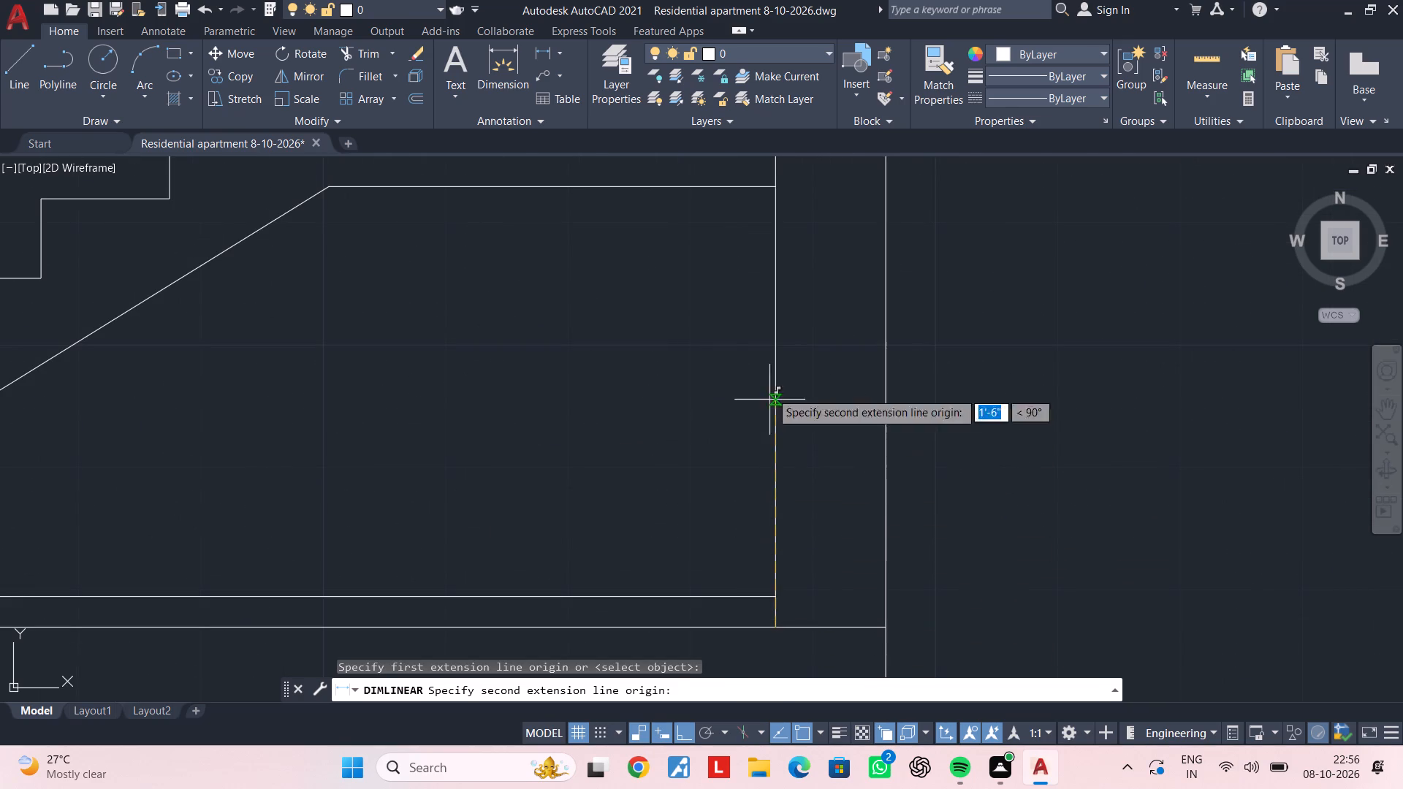
middle_click_drag(772, 351, 779, 486)
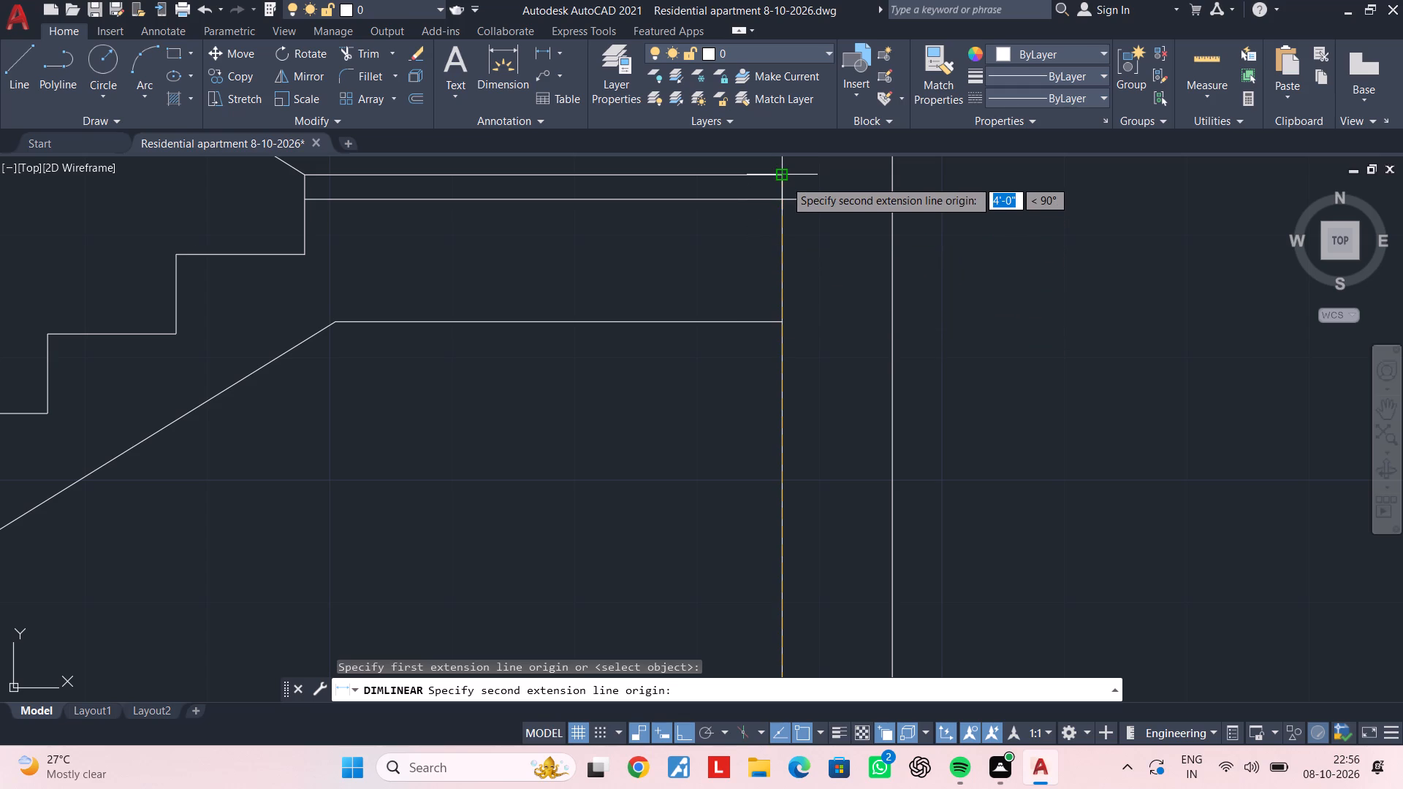
scroll(785, 180, "down", 1)
middle_click_drag(786, 180, 781, 403)
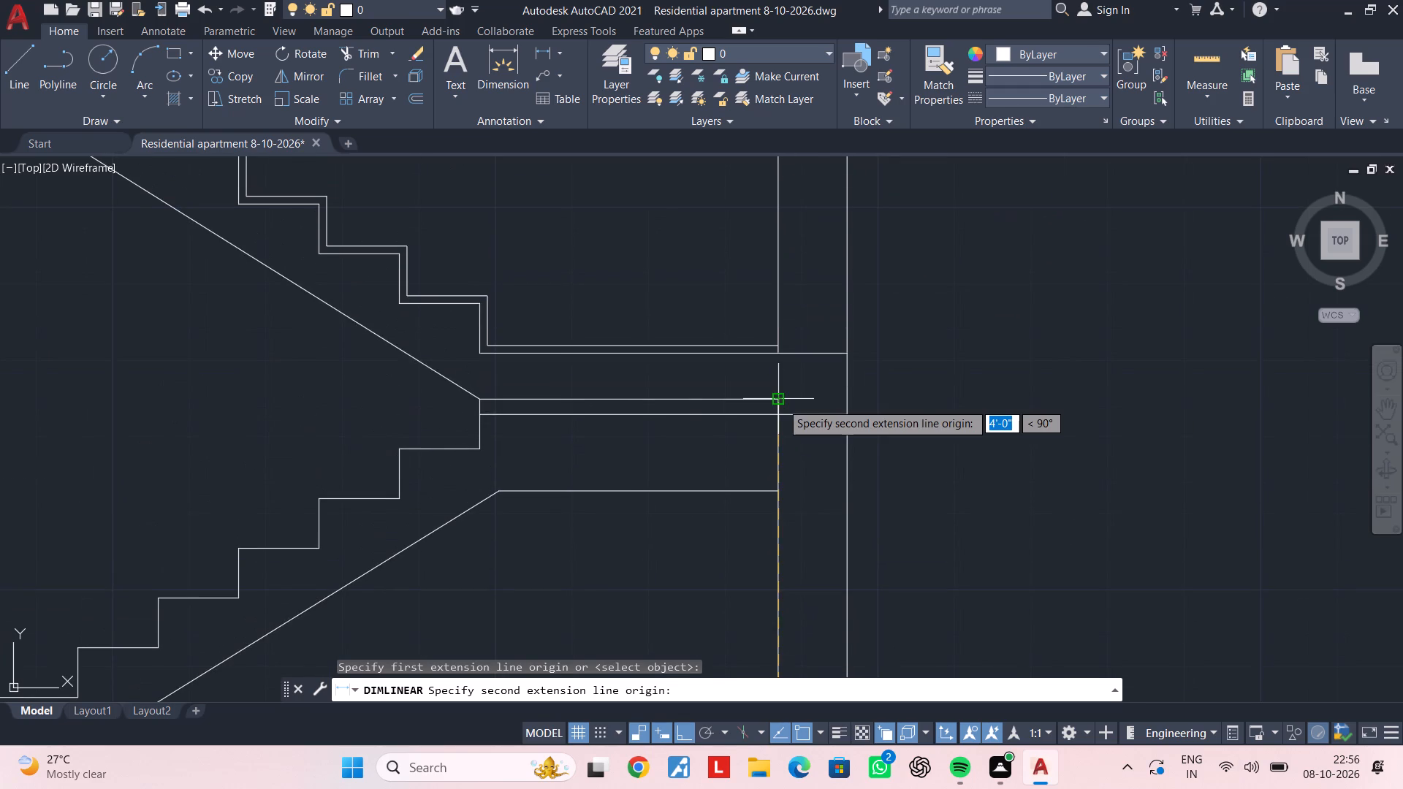
scroll(781, 403, "up", 1)
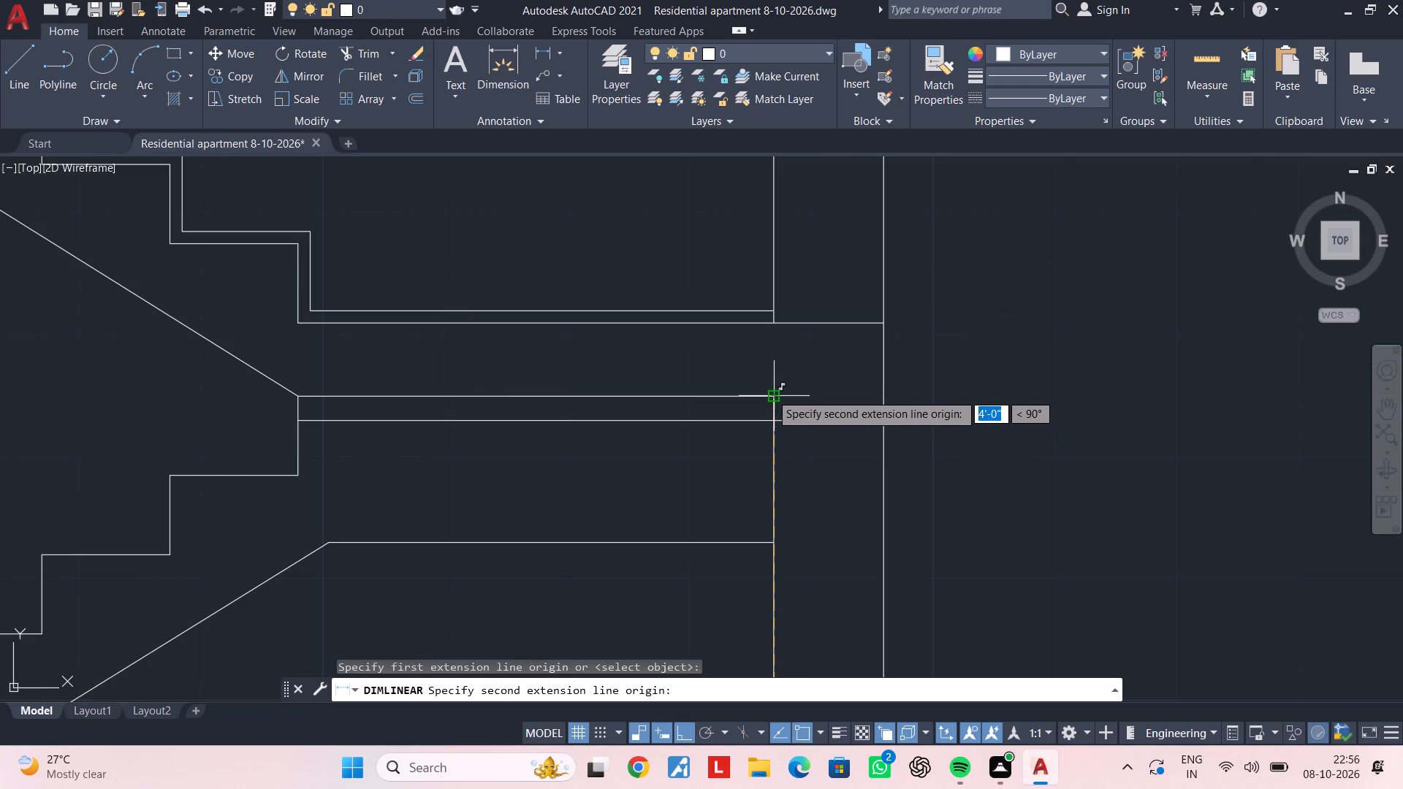
key("Escape")
key("Escape")
key("Escape")
Offset the horizontal line at the lower slab's top upward by 4' to set the next landing level.
scroll(771, 404, "down", 5)
middle_click_drag(727, 300, 725, 421)
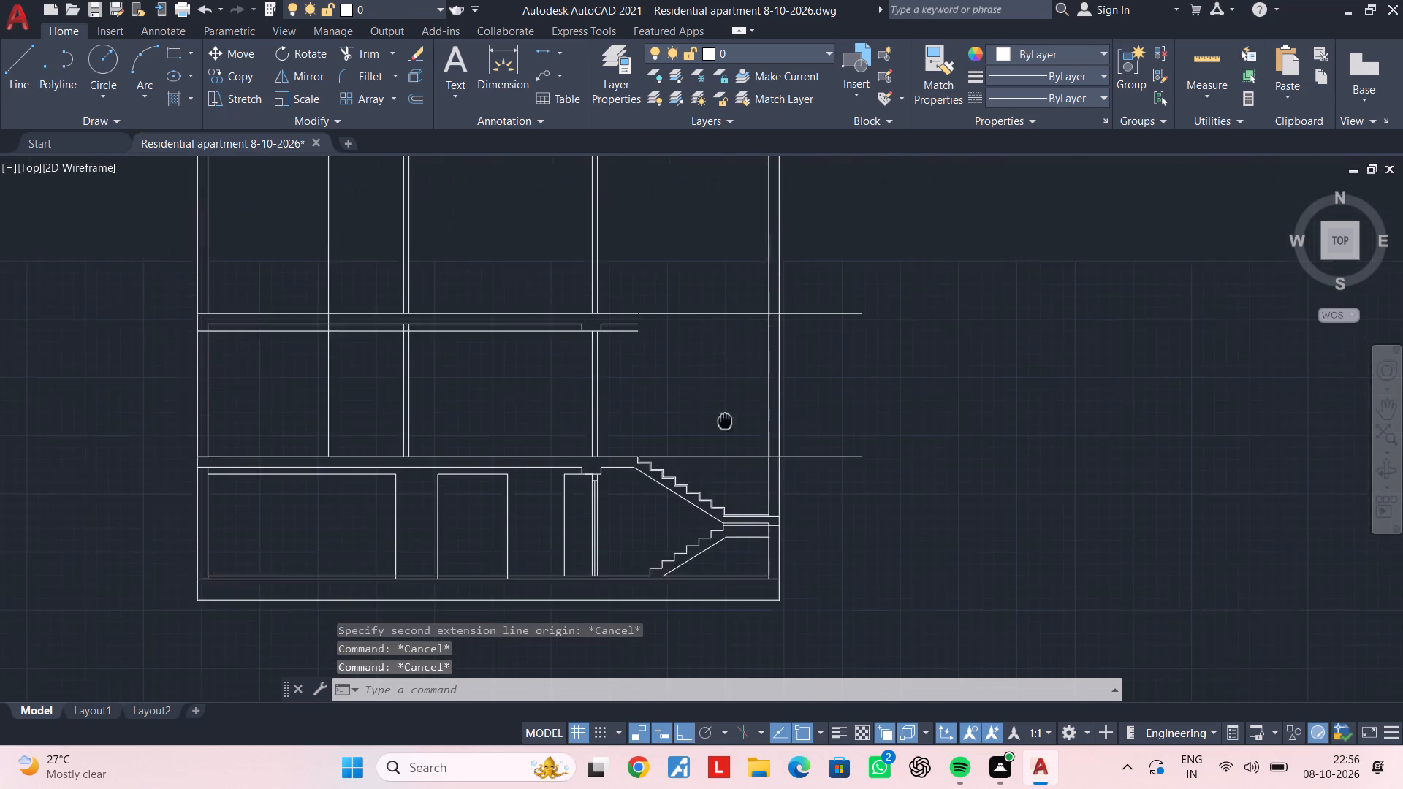
middle_click_drag(725, 421, 724, 421)
scroll(723, 424, "up", 2)
middle_click_drag(737, 414, 756, 407)
scroll(756, 407, "up", 1)
key("Escape")
key("Escape")
key("Escape")
type("of 4'")
key("Return")
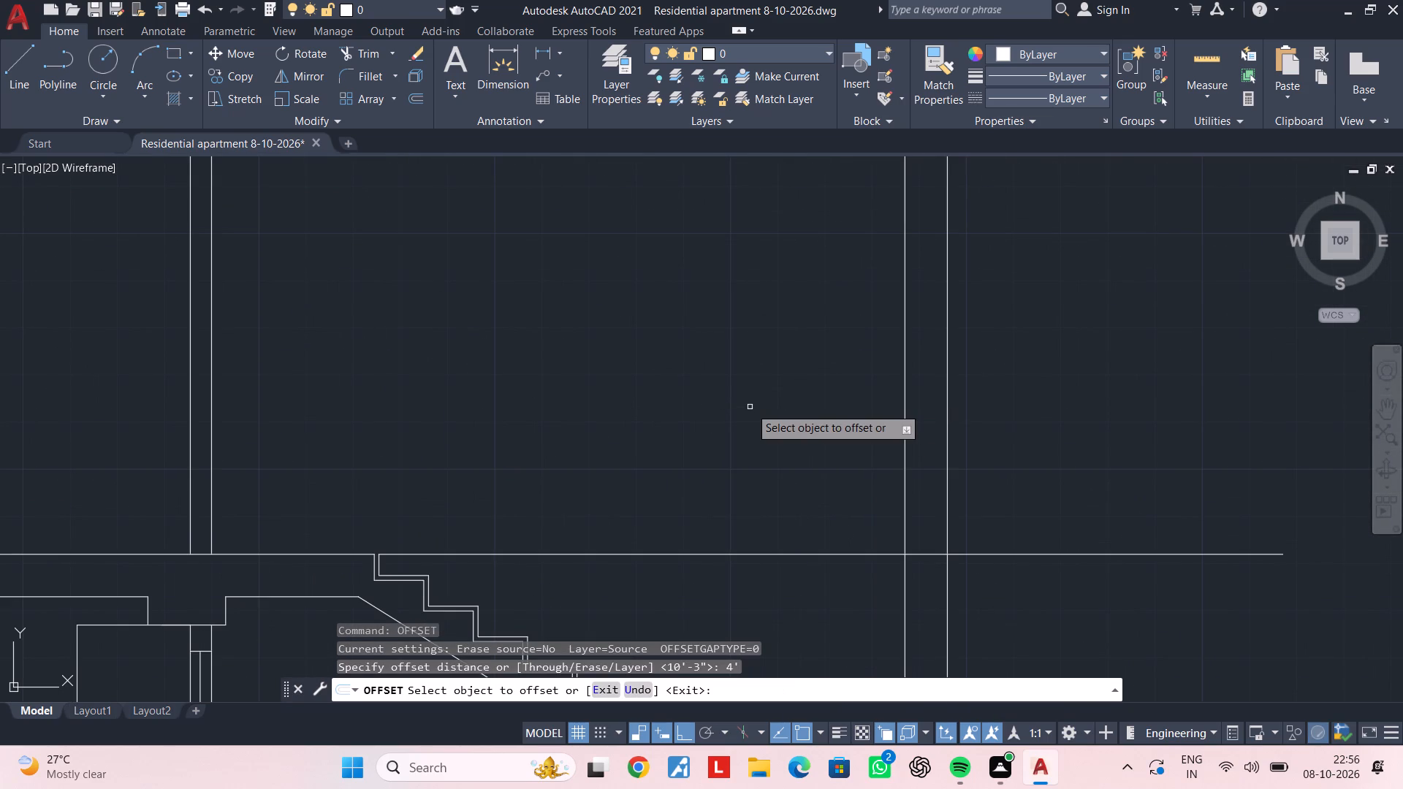
left_click(792, 553)
left_click(796, 381)
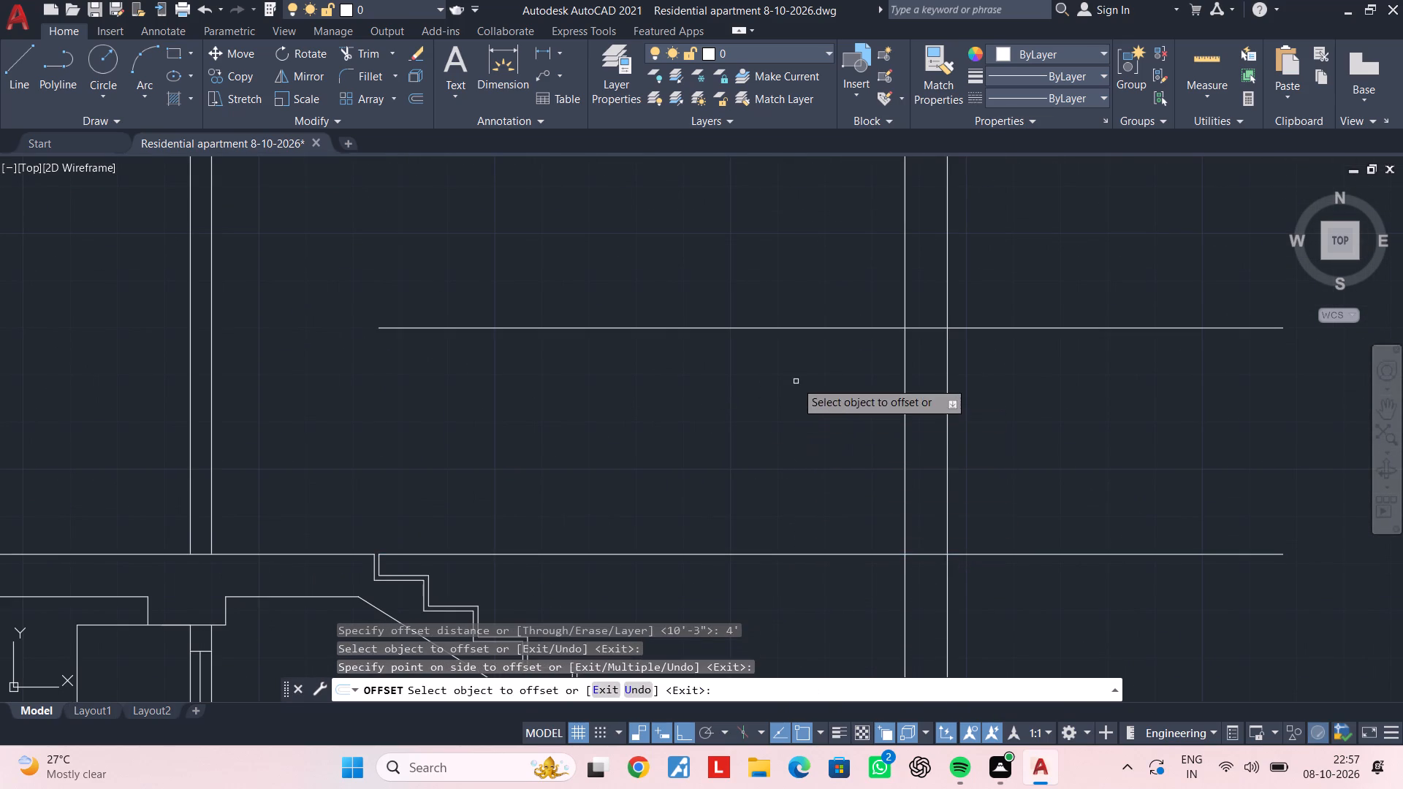
key("Escape")
key("Escape")
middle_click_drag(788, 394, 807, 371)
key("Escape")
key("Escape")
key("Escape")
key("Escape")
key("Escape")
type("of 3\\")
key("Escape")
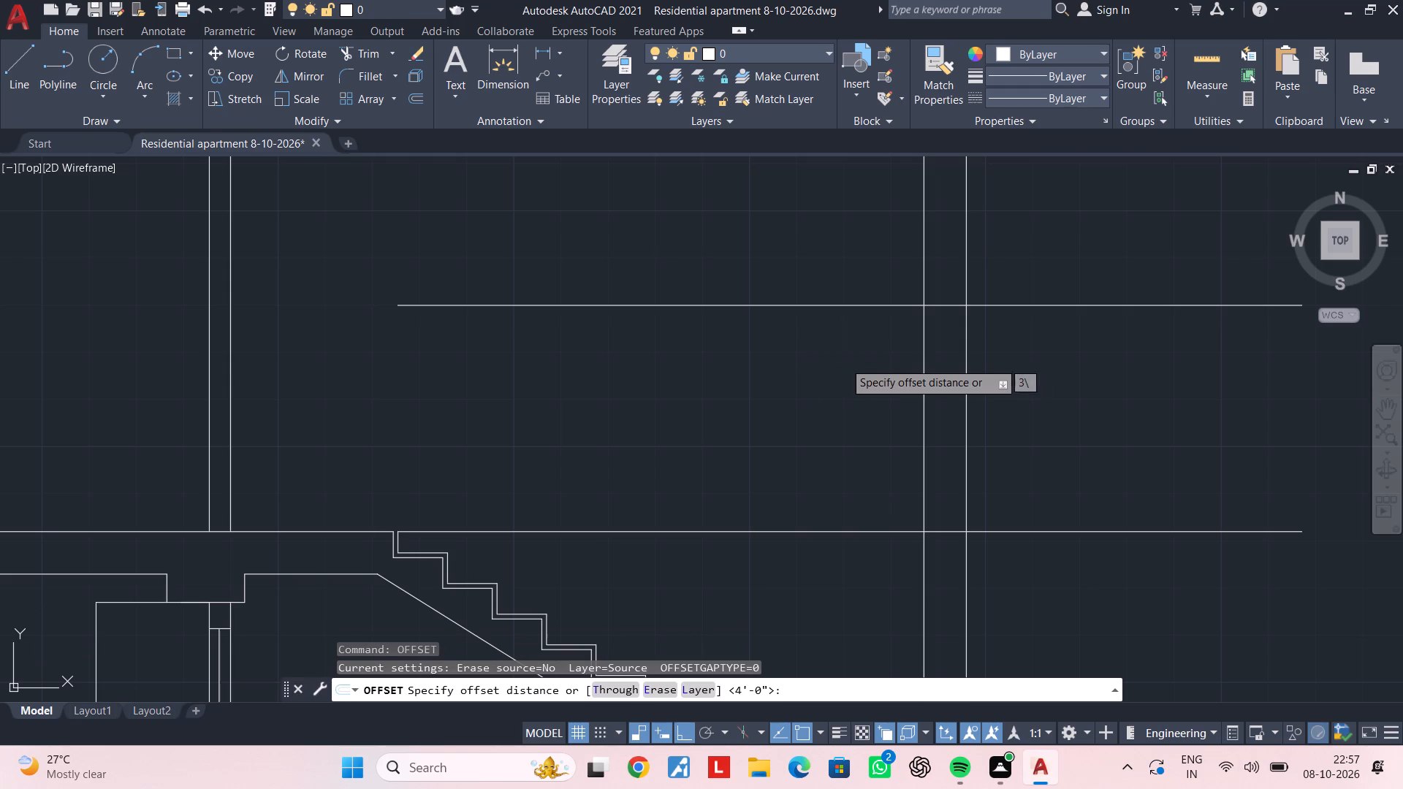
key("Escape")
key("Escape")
Offset the right outer wall's inner line 3'3" toward the stair to mark the landing's edge.
type("of 3'3\"")
key("Return")
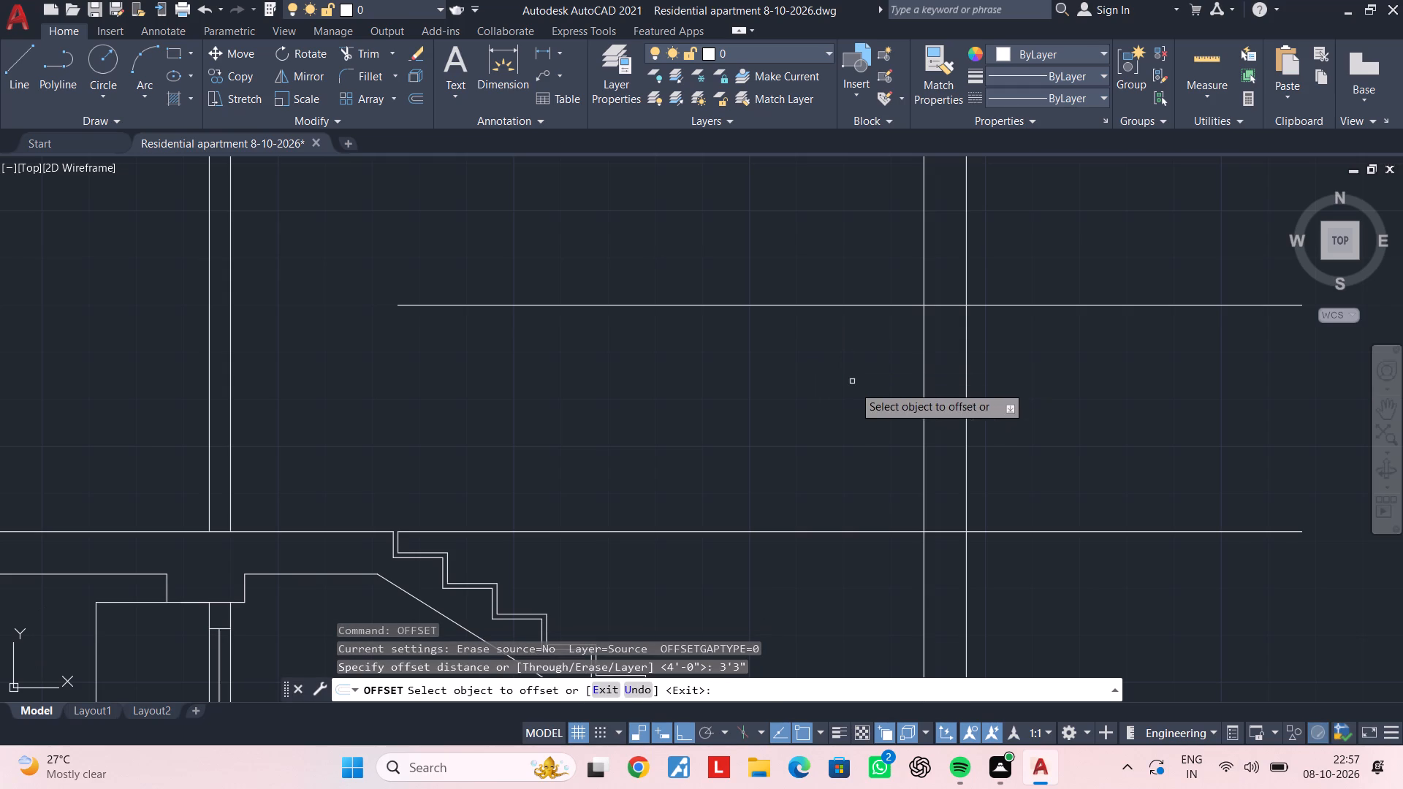
left_click(925, 354)
scroll(829, 359, "down", 4)
middle_click_drag(837, 369, 838, 333)
scroll(835, 352, "up", 4)
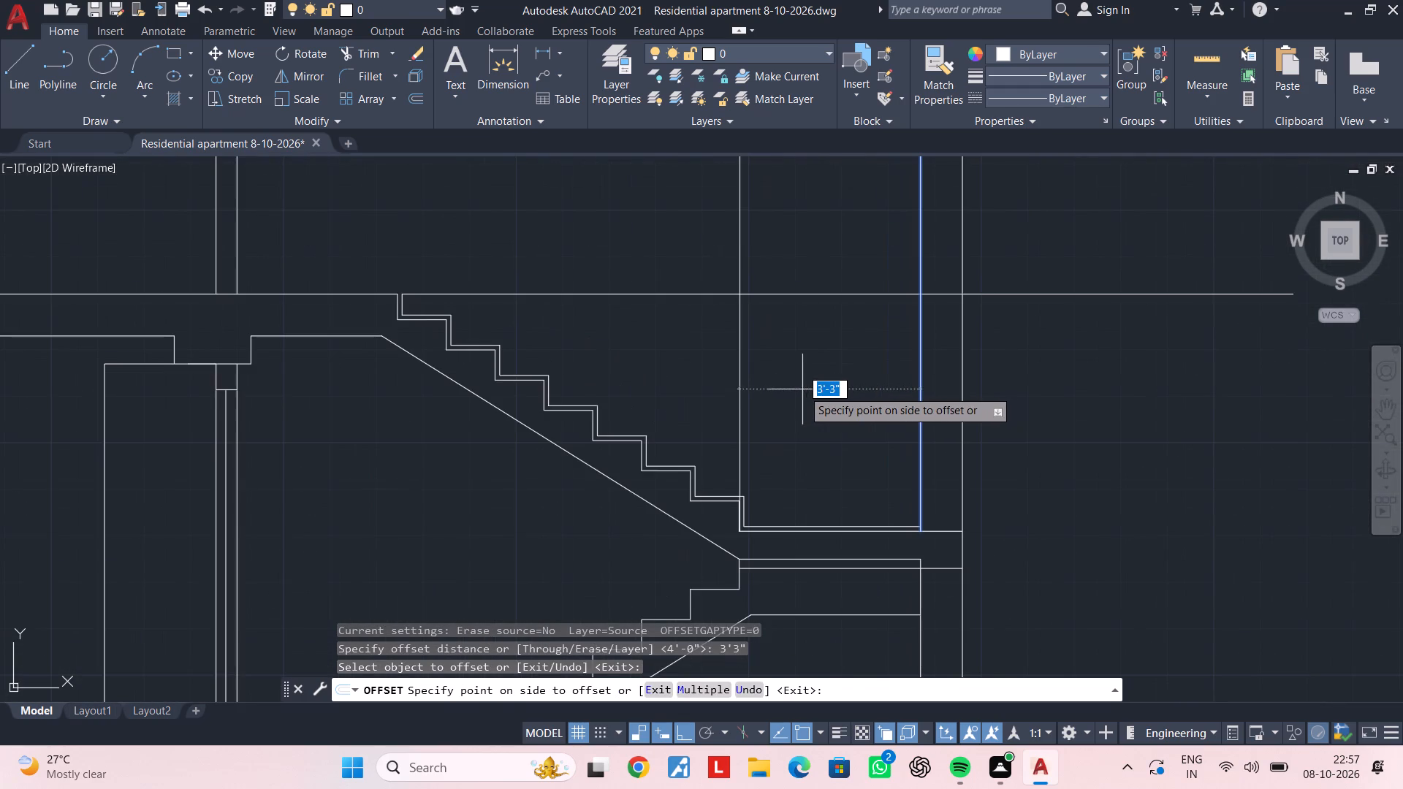
scroll(777, 393, "up", 2)
middle_click_drag(756, 404, 764, 302)
left_click(762, 297)
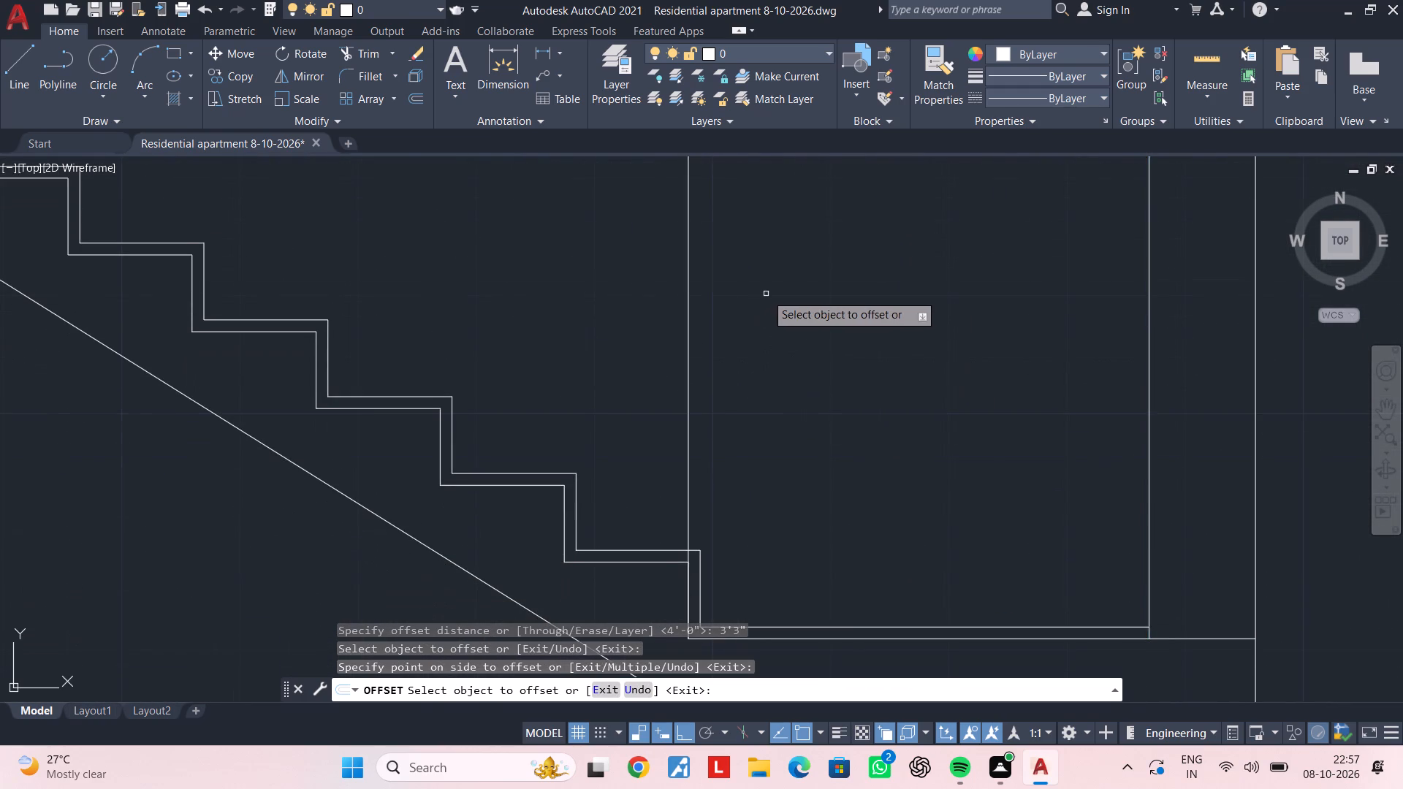
Trim the landing-edge line below the lower slab's top line, down to the existing landing.
scroll(766, 294, "down", 2)
middle_click_drag(784, 244, 765, 449)
key("Escape")
key("Escape")
key("Escape")
key("t")
key("r")
key("space")
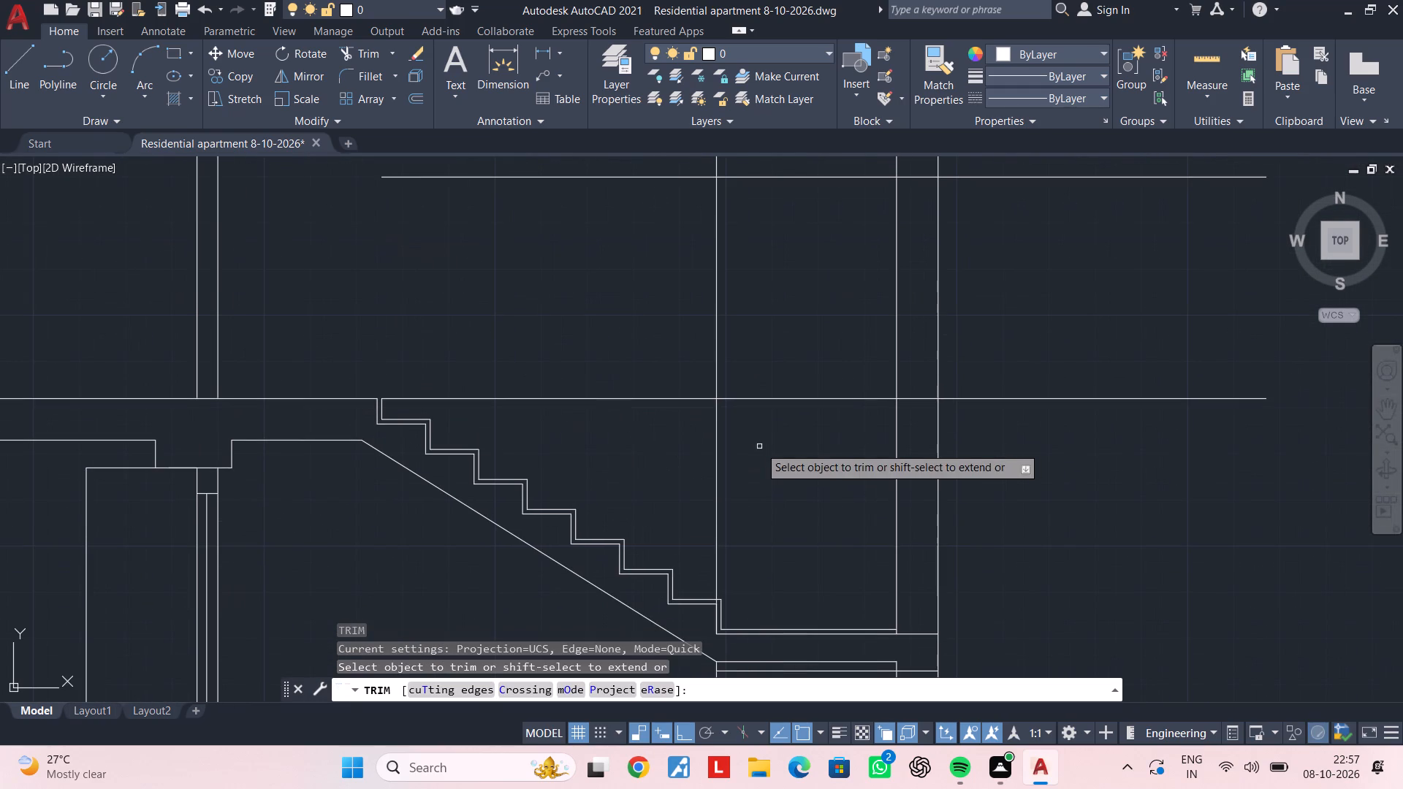
left_click(715, 446)
scroll(719, 619, "up", 4)
left_click(683, 601)
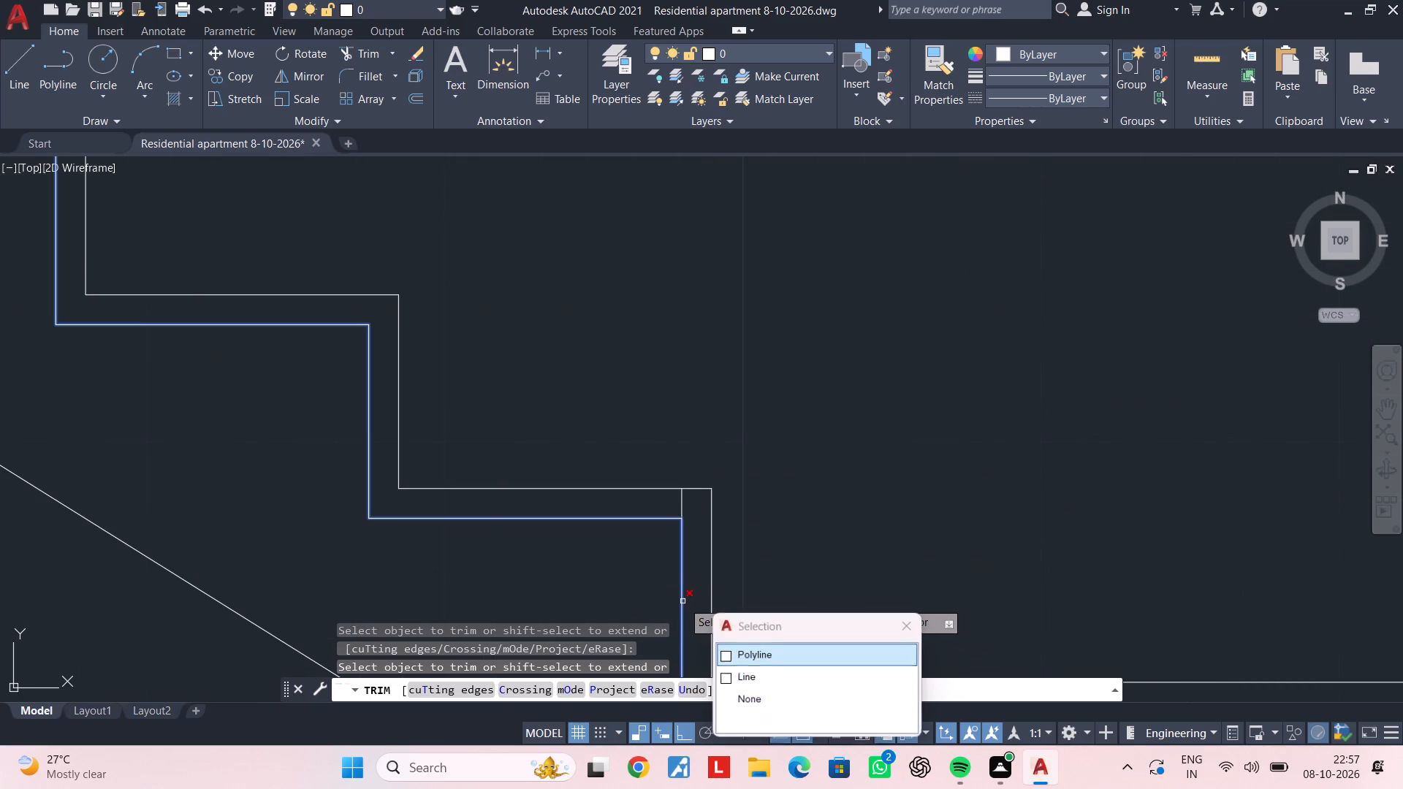
left_click(741, 671)
key("Escape")
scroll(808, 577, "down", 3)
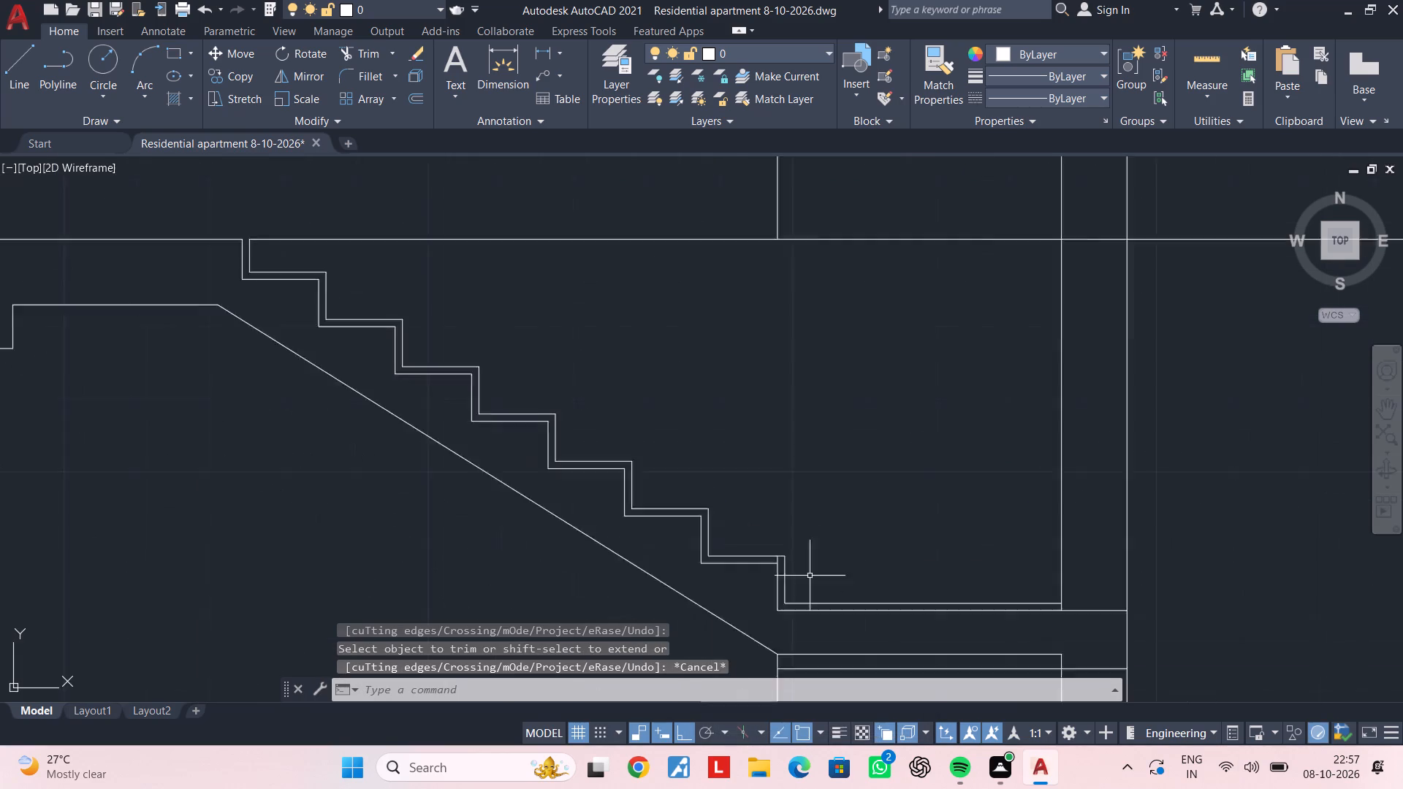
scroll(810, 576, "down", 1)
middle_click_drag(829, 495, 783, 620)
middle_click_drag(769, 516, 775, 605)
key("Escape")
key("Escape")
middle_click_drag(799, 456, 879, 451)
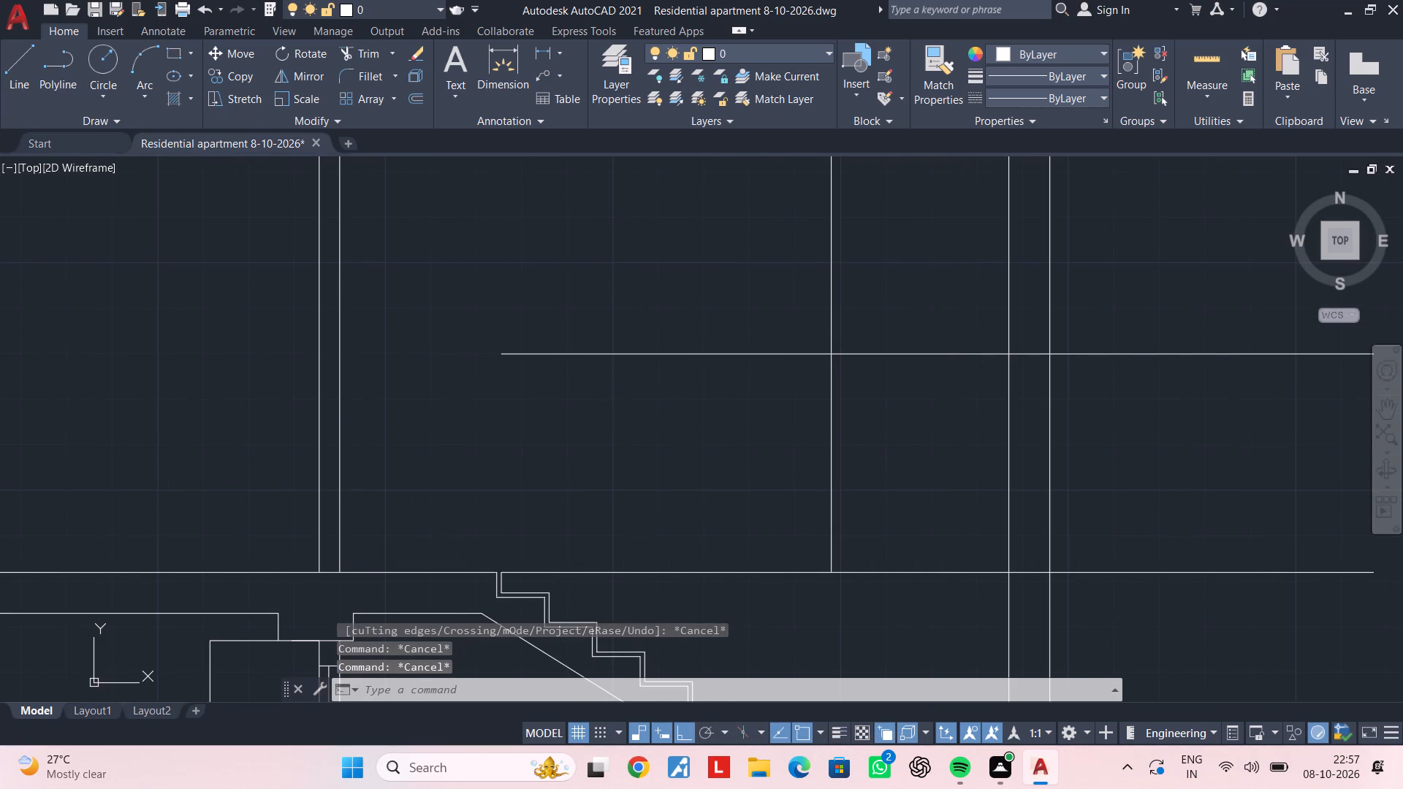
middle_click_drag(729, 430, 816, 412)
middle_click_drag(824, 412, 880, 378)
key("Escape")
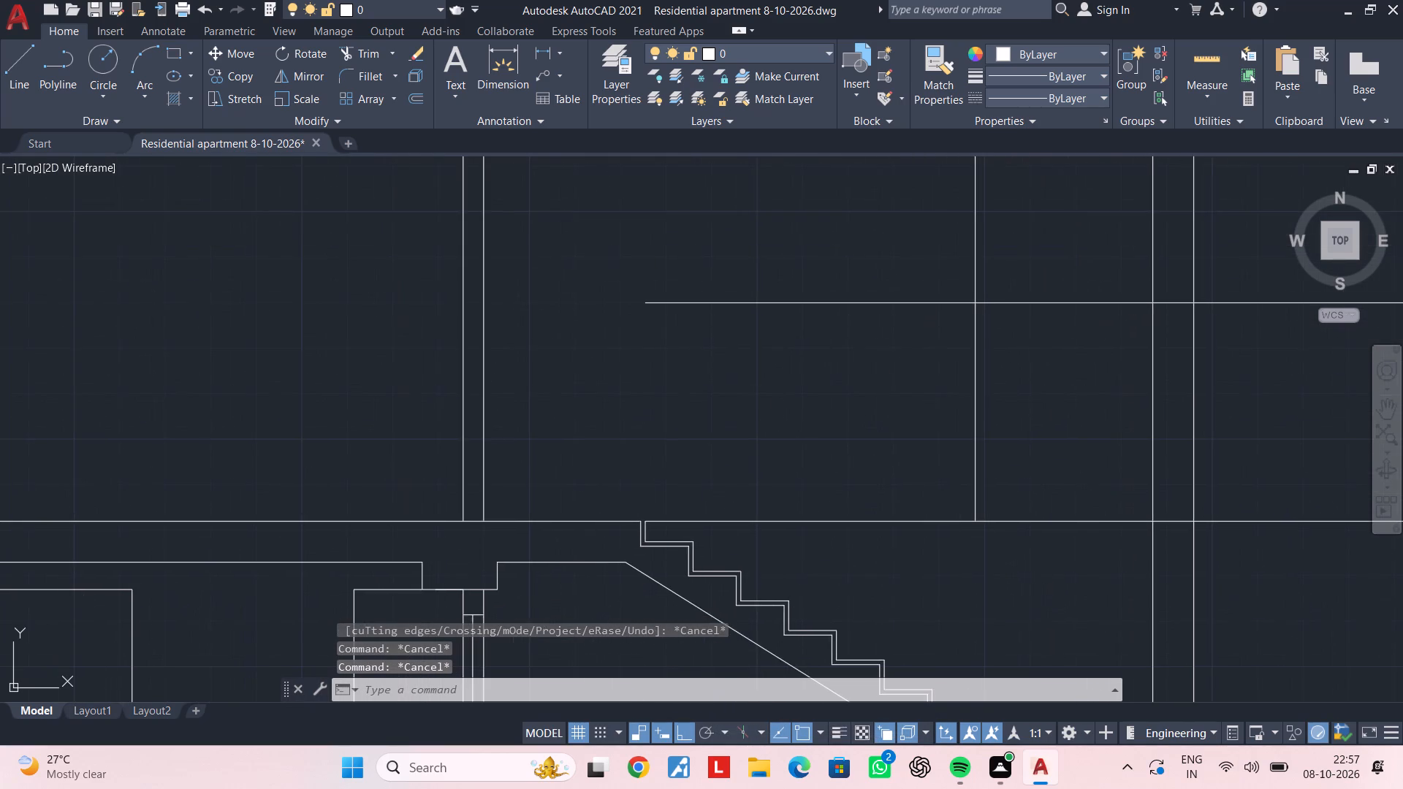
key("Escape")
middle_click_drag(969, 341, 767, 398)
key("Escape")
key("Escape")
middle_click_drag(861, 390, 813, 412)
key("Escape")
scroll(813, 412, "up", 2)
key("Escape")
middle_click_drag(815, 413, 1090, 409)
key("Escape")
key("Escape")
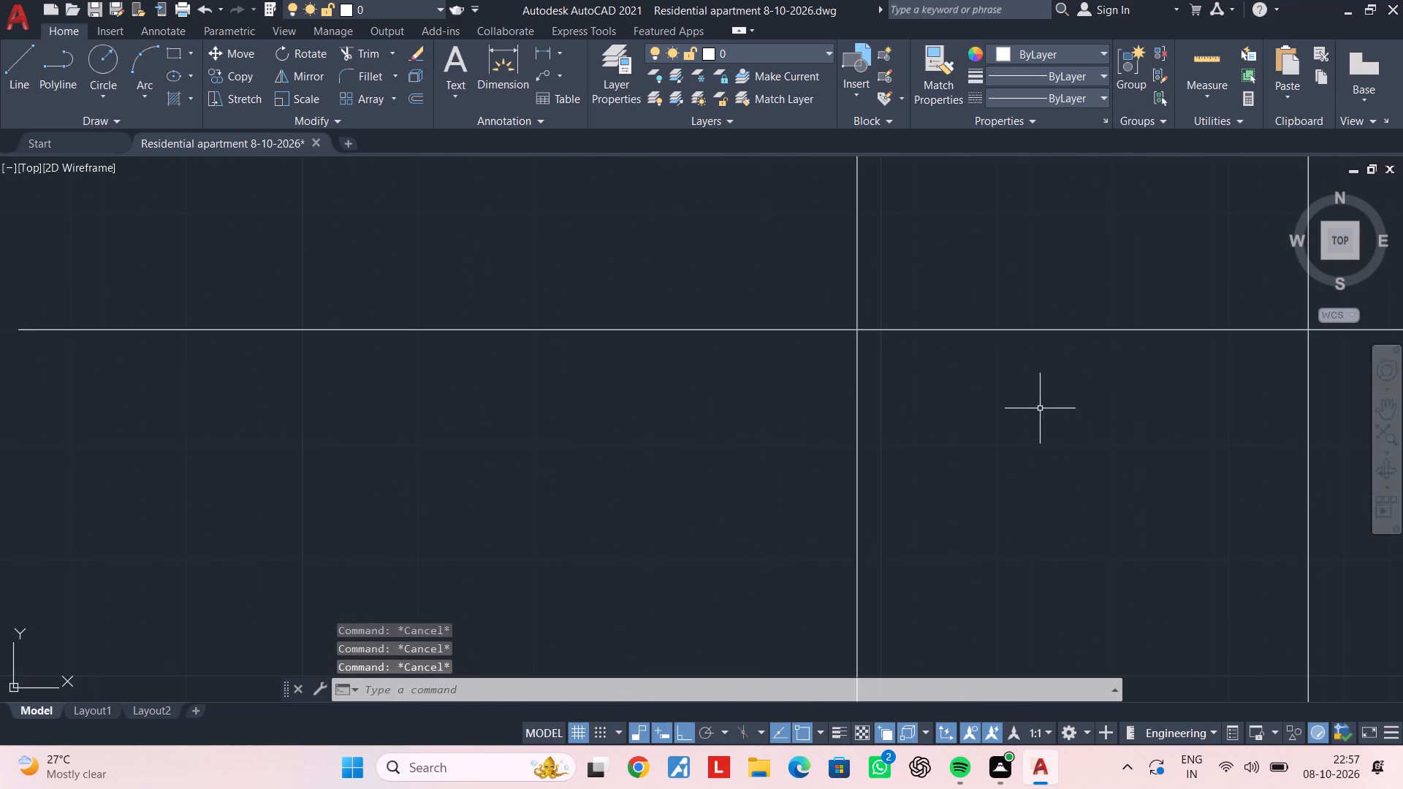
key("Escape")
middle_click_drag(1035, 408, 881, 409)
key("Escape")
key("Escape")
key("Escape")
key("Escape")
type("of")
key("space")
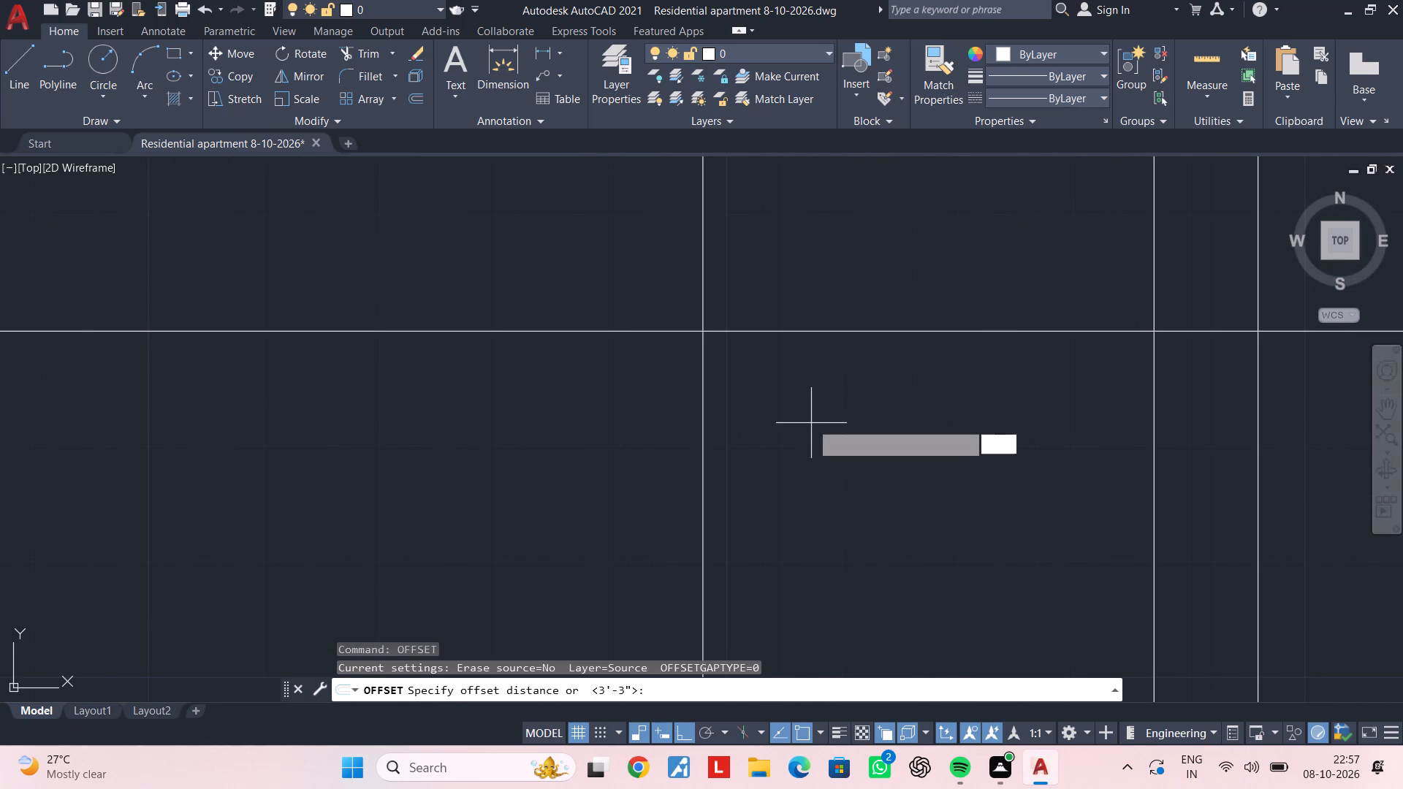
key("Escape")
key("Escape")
Trim the landing-edge line between the 4' offset line and the lower slab's top line.
scroll(785, 435, "down", 2)
middle_click_drag(764, 451, 848, 429)
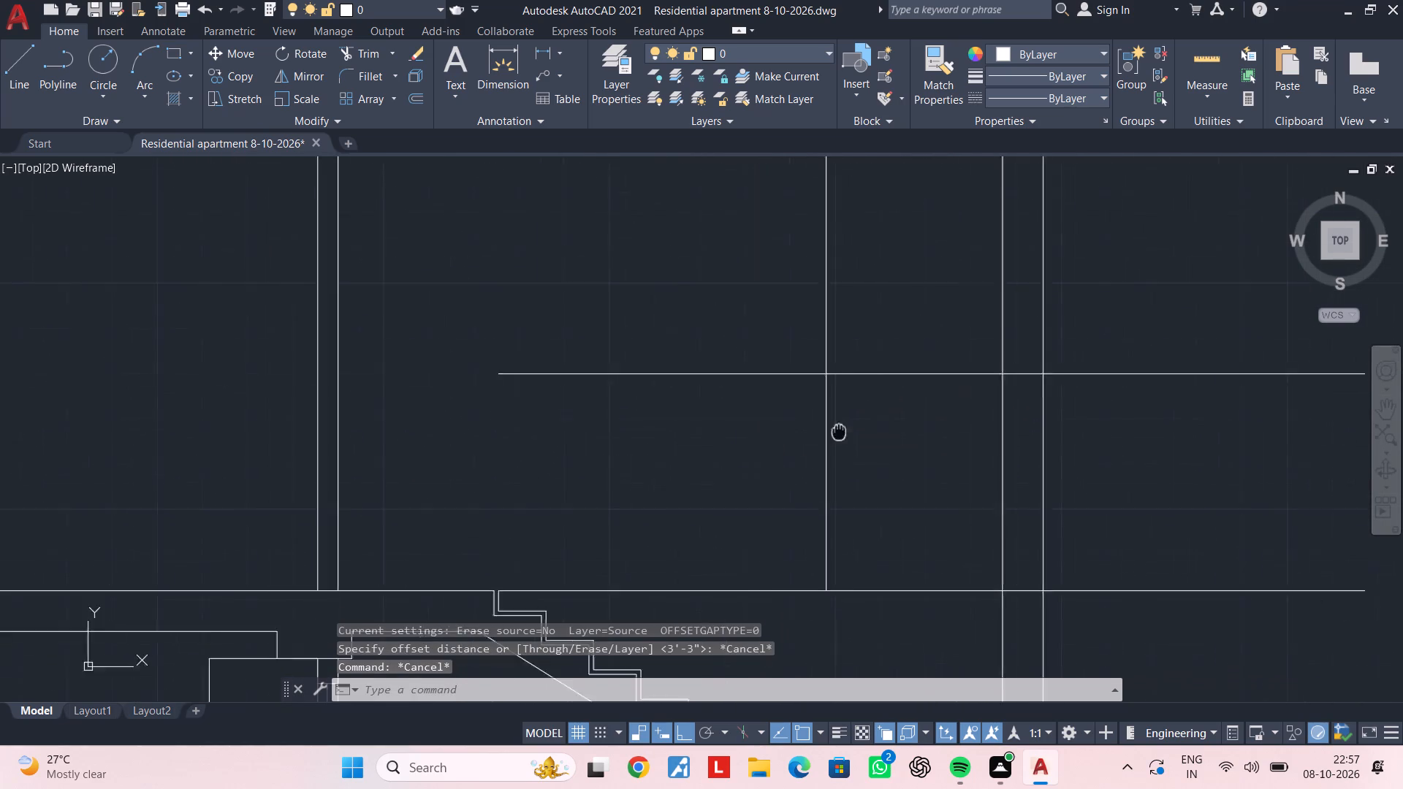
middle_click_drag(848, 429, 919, 411)
key("Escape")
key("Escape")
key("Escape")
key("Escape")
key("t")
key("r")
key("space")
left_click(952, 400)
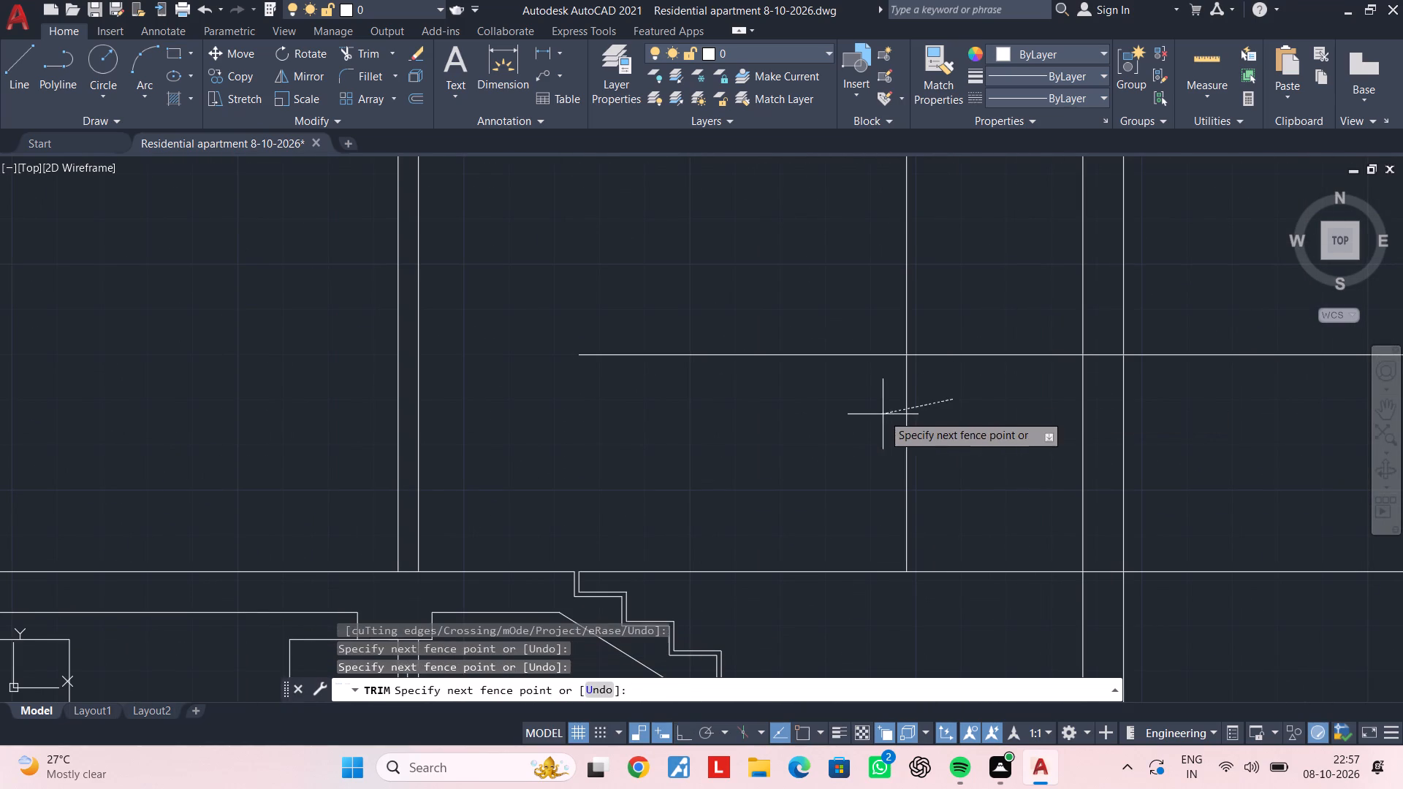
left_click(859, 419)
key("Escape")
key("Escape")
key("Escape")
middle_click(886, 397)
key("Escape")
key("Escape")
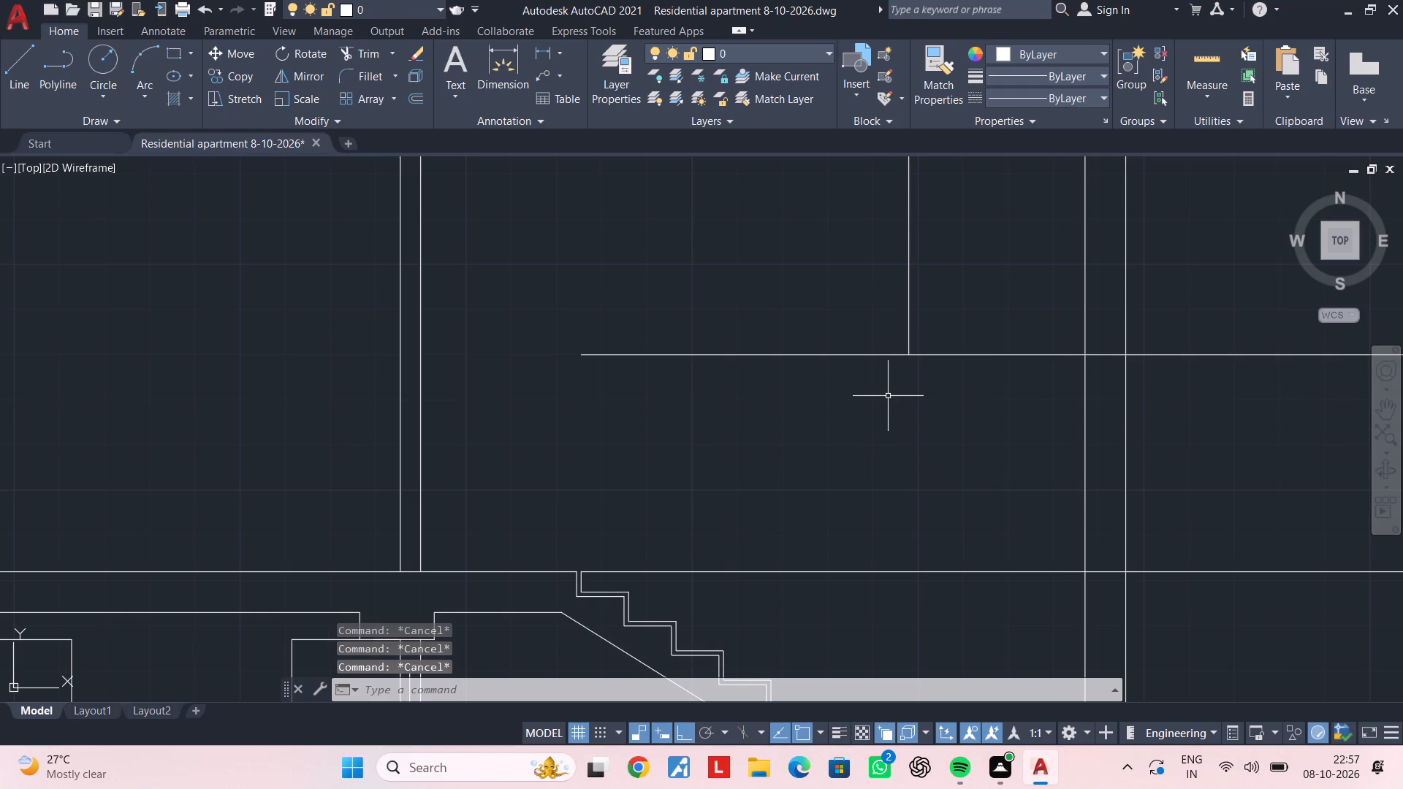
Start a stair polyline where the landing-edge and 4' offset lines meet, with a 6.5" riser down and a 10.5" tread toward the middle wall.
type("pl")
key("space")
scroll(921, 346, "up", 2)
left_click(885, 371)
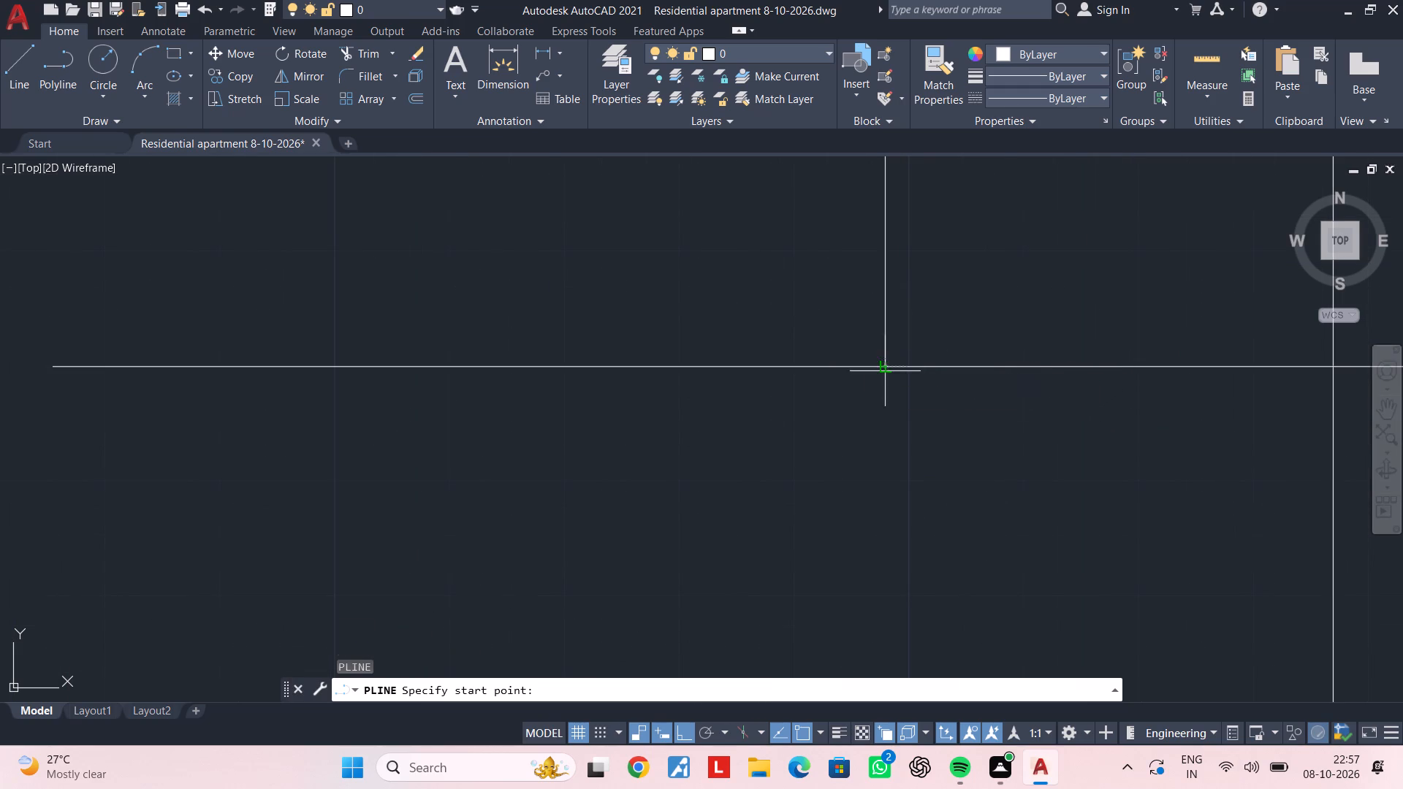
key("6")
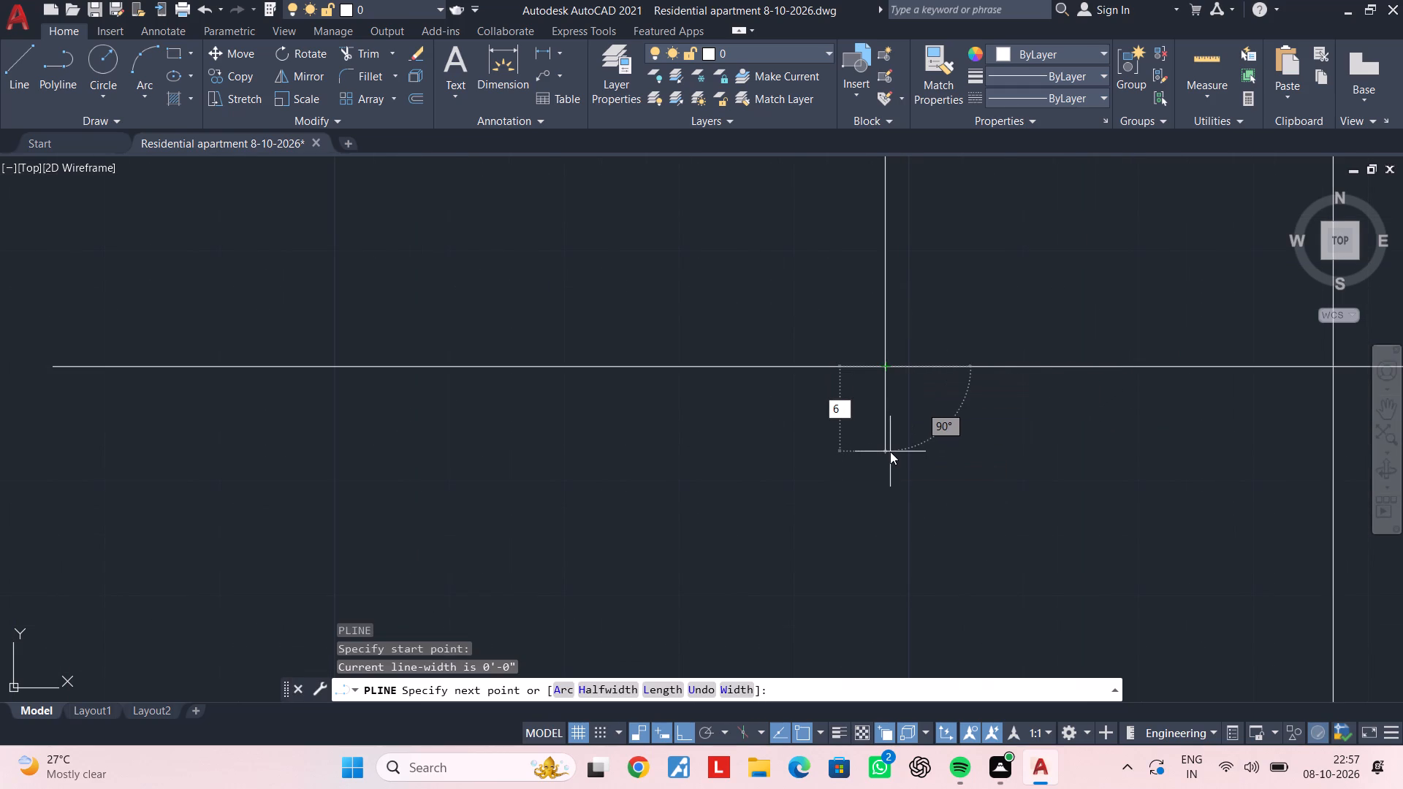
type(".5\"")
key("Return")
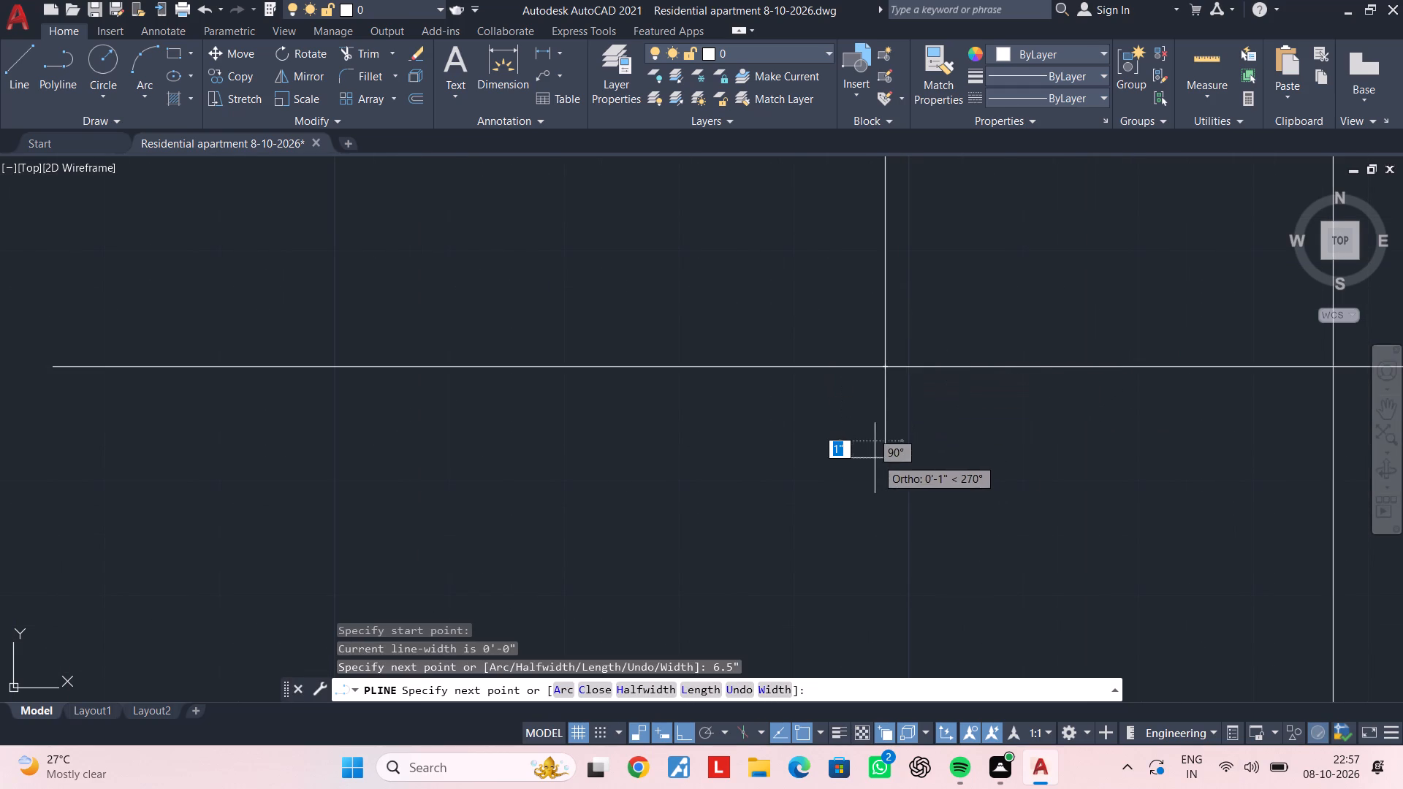
type("10.5\"")
key("Return")
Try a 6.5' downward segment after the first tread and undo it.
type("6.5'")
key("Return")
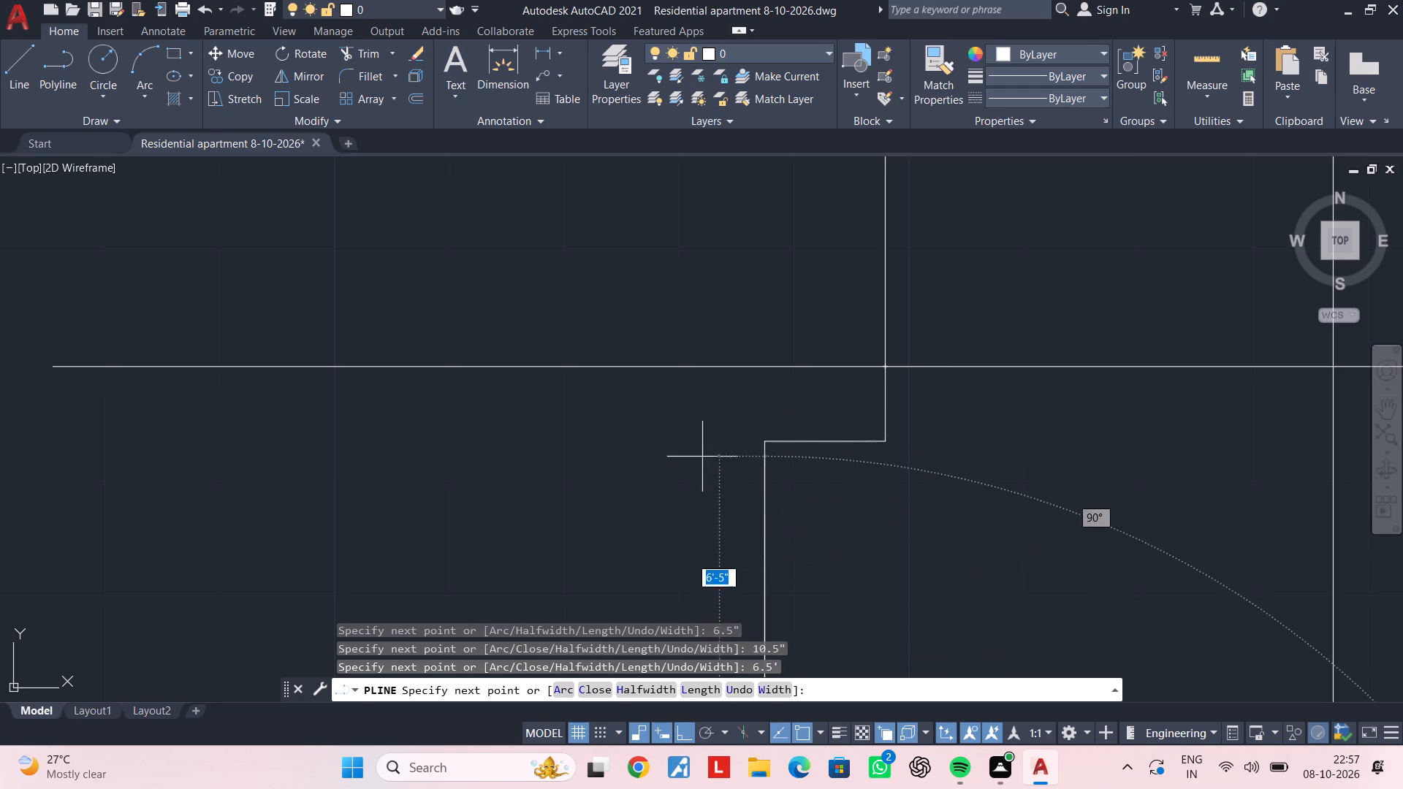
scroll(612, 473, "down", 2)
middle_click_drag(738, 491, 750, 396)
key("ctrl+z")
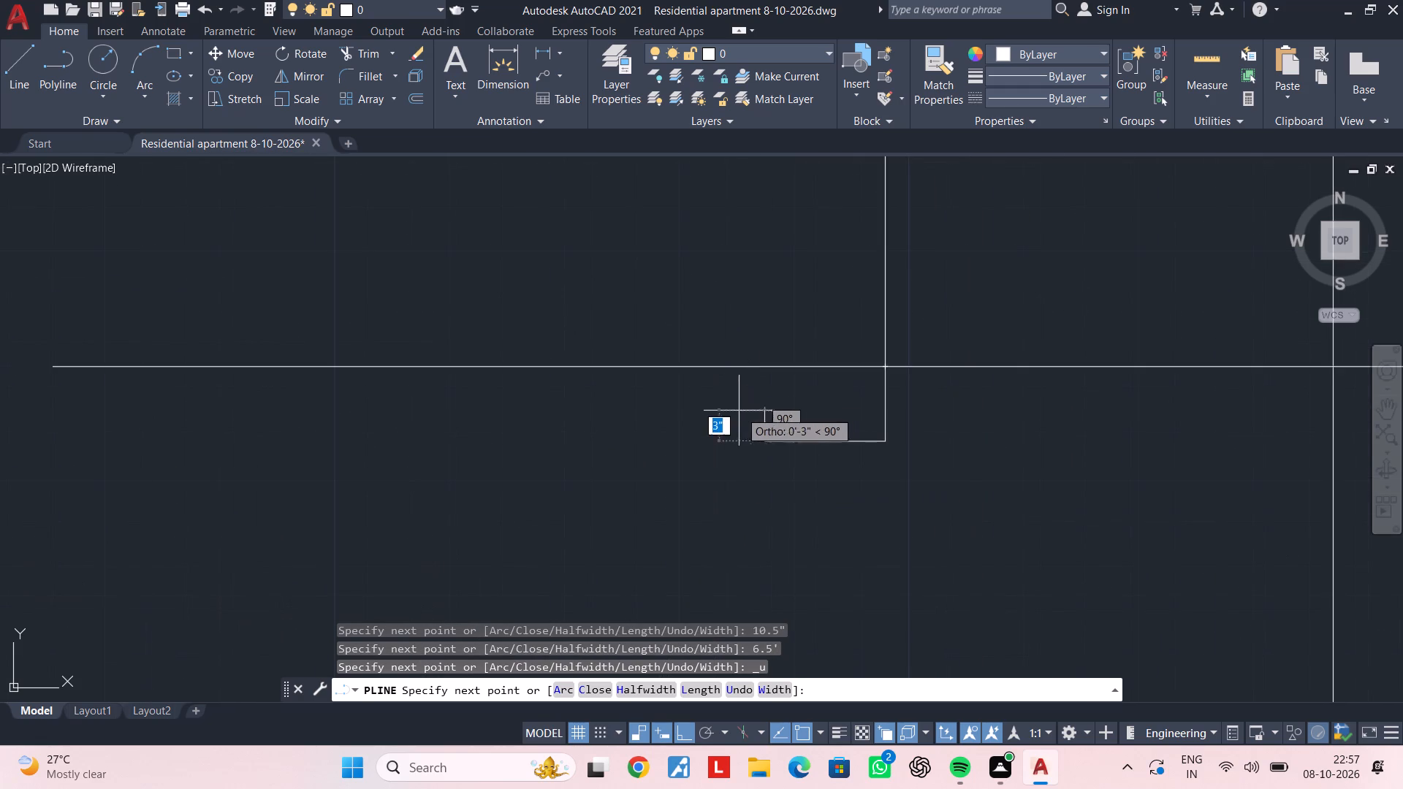
Continue the stair polyline down toward the middle wall with two more steps, each a 6.5" riser and a 10.5" tread.
scroll(716, 455, "up", 2)
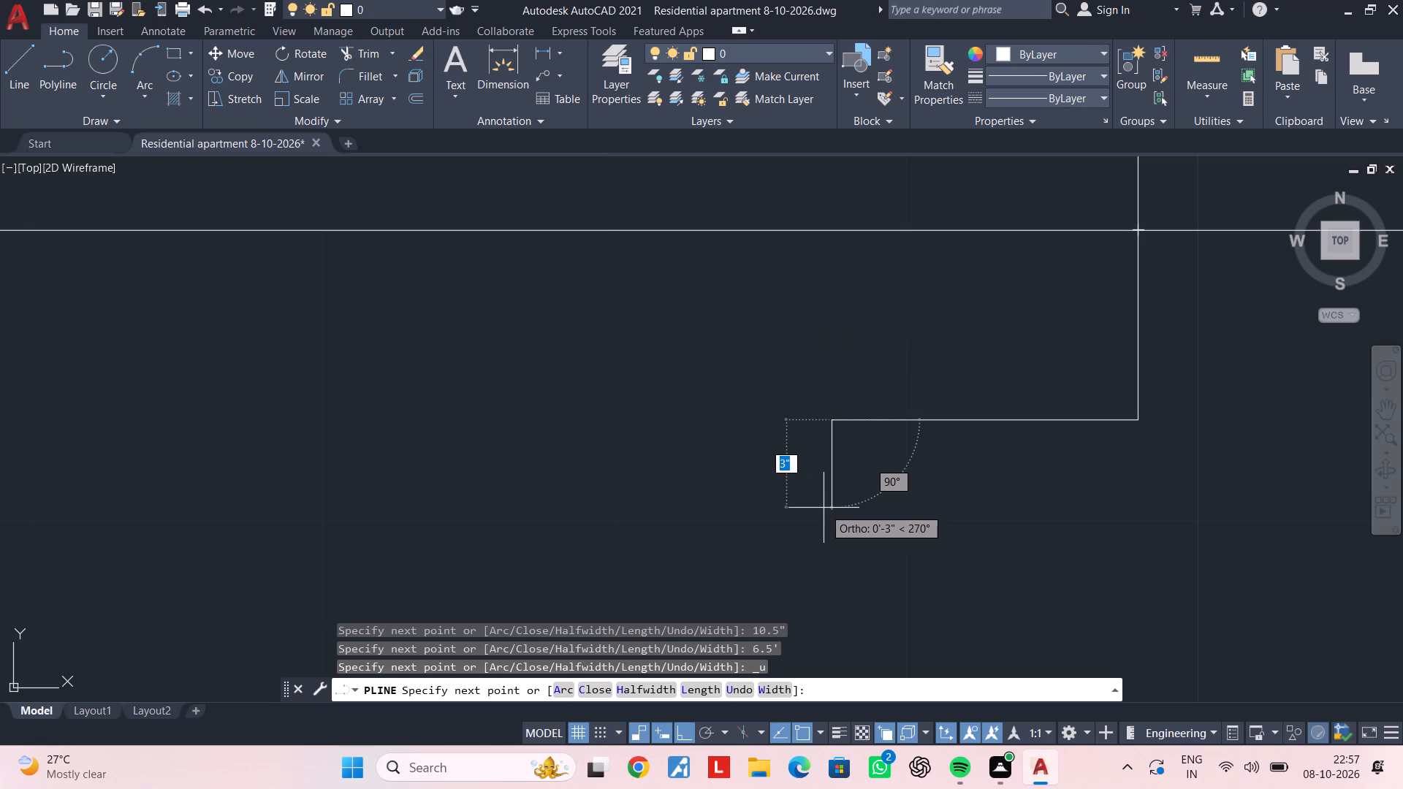
type("6.5\"")
key("Return")
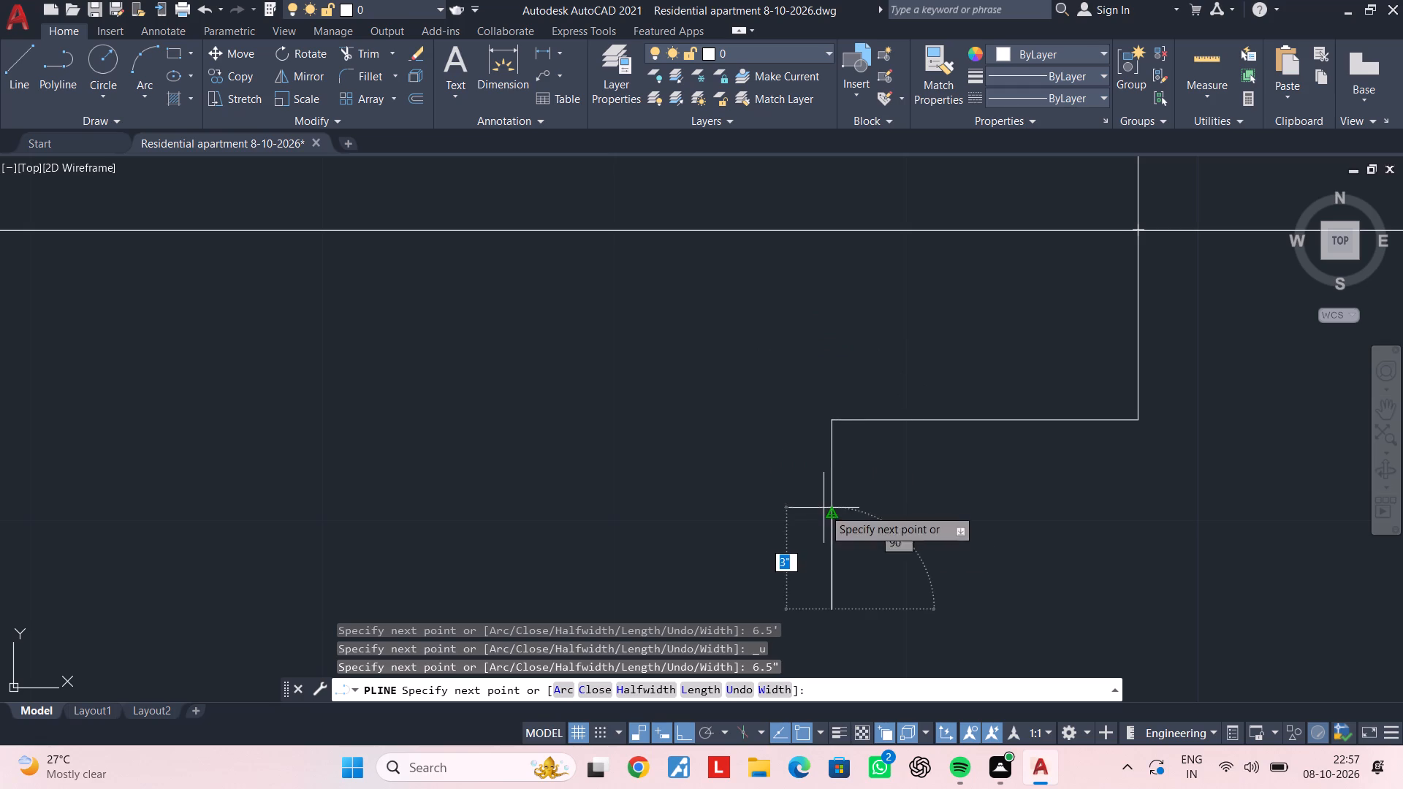
scroll(728, 533, "down", 2)
middle_click_drag(744, 574, 752, 411)
scroll(752, 411, "up", 1)
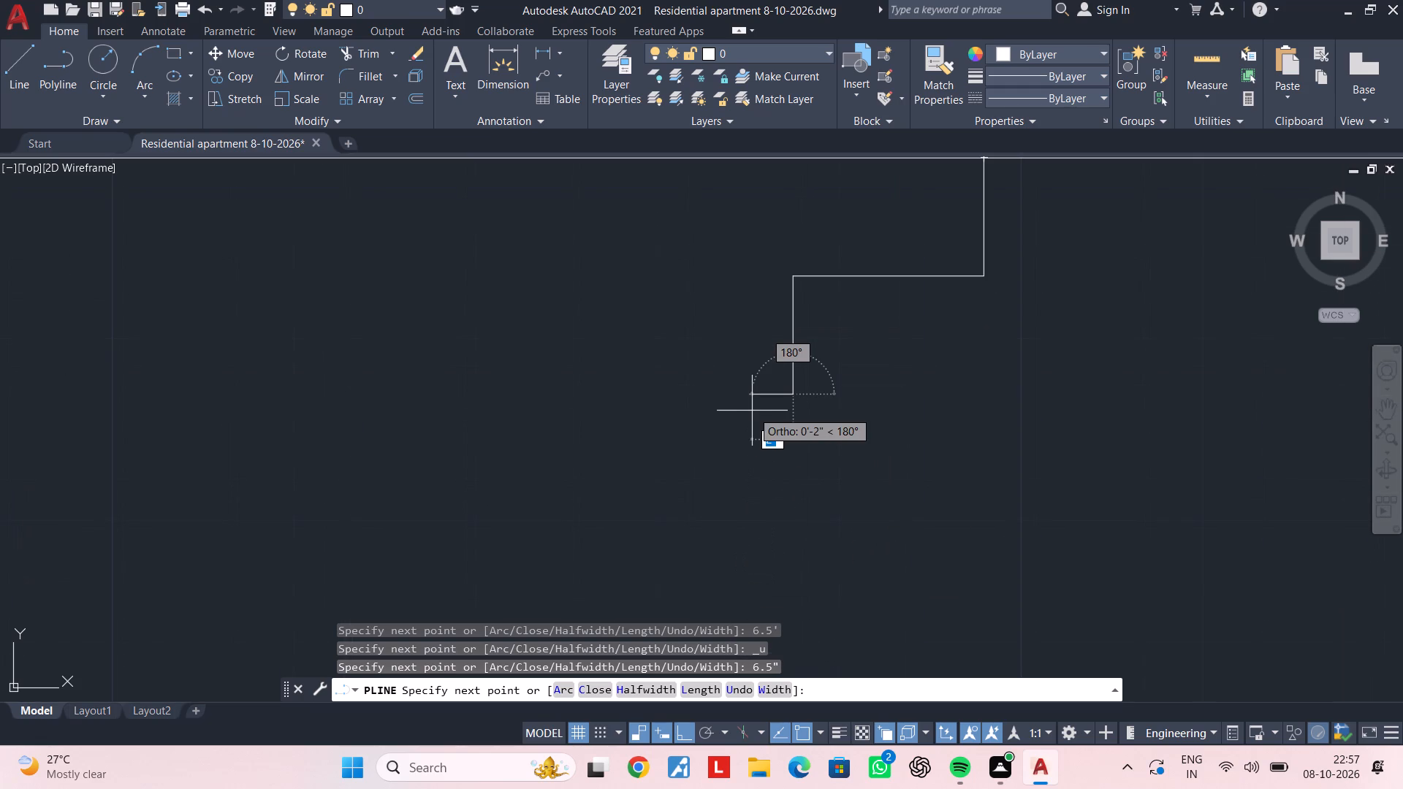
type("10.5\"")
key("Return")
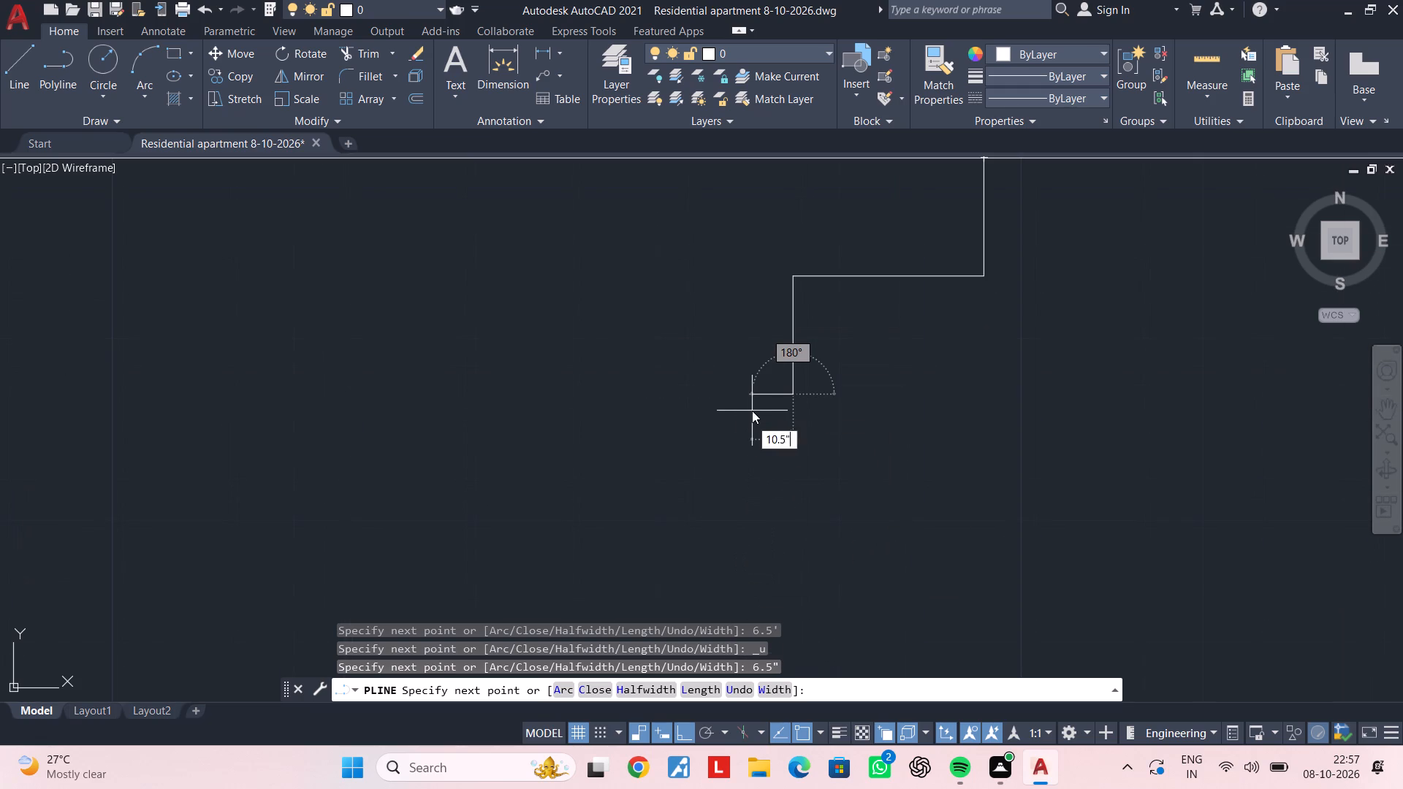
middle_click_drag(666, 397, 801, 255)
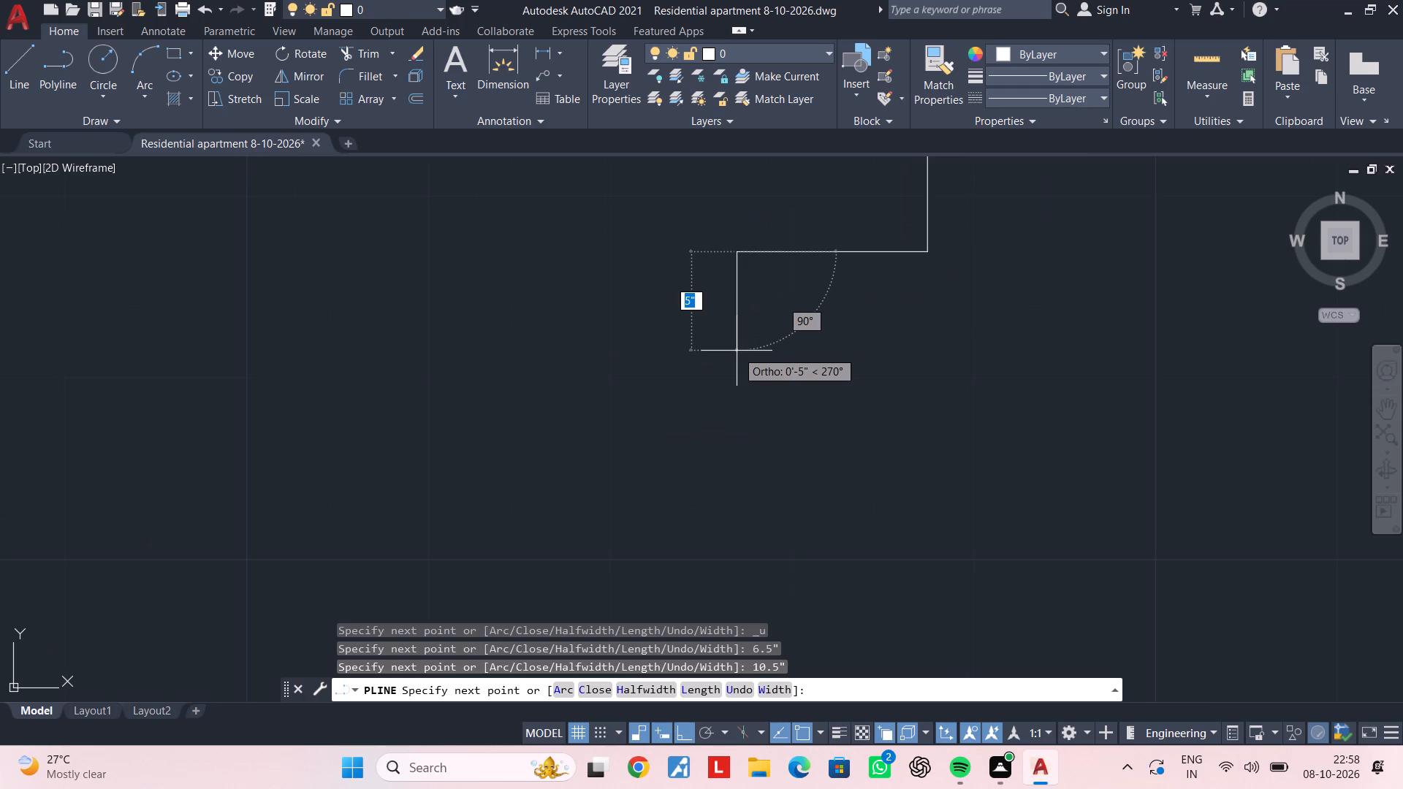
type("6.5\"")
key("Return")
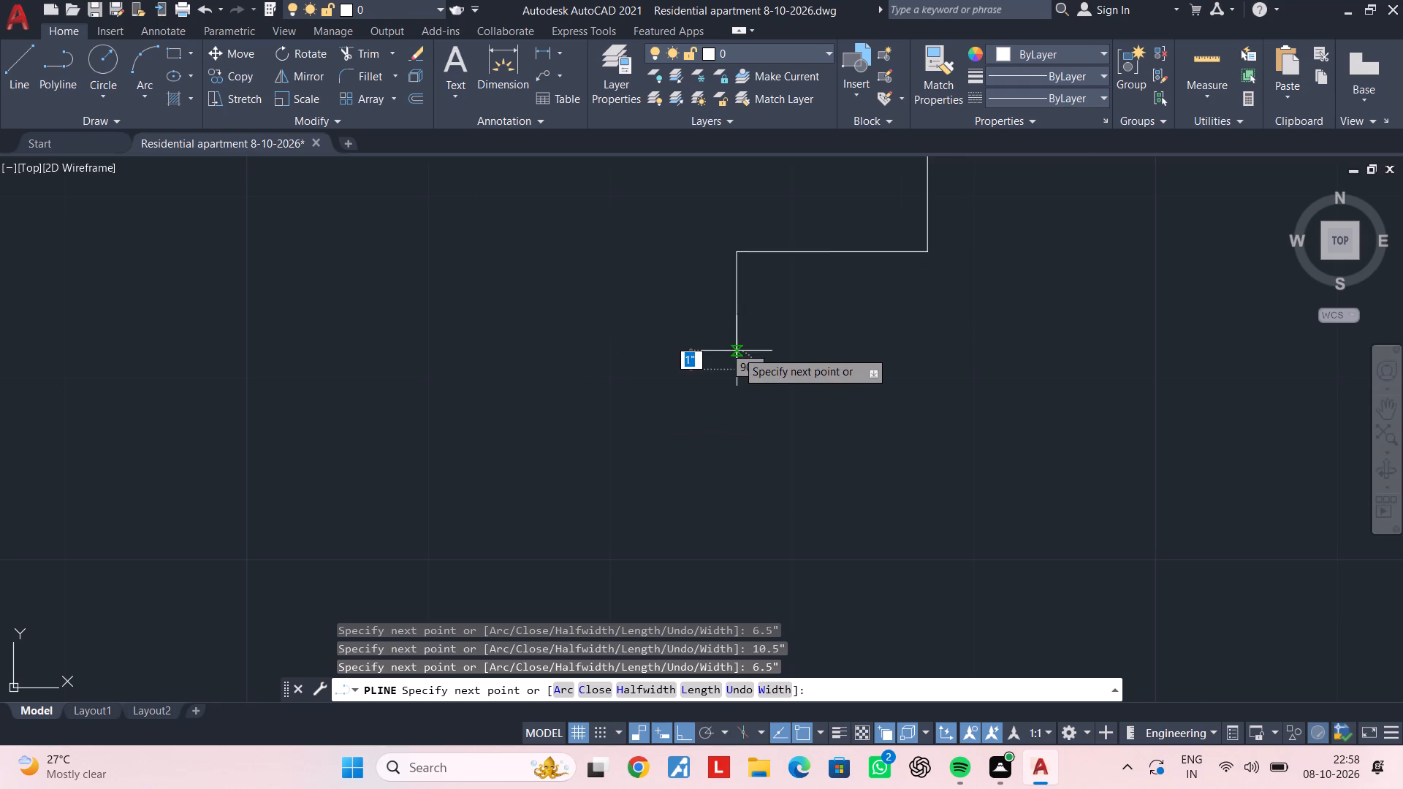
type("10.5\"")
key("Return")
Add another two steps to the descending stair polyline, each with a 6.5" riser and a 10.5" tread.
scroll(615, 435, "down", 1)
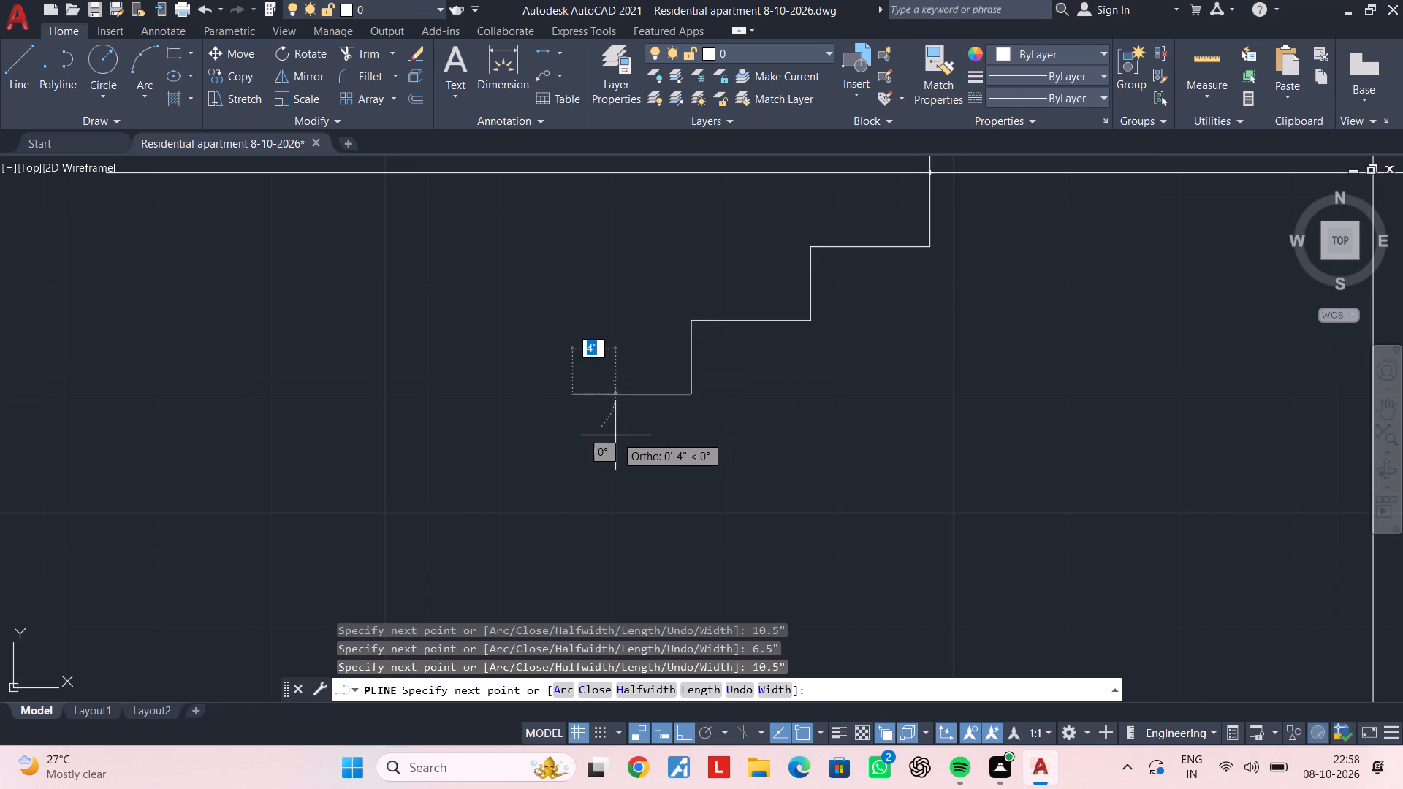
middle_click_drag(579, 435, 642, 337)
type("6.5\"")
key("Return")
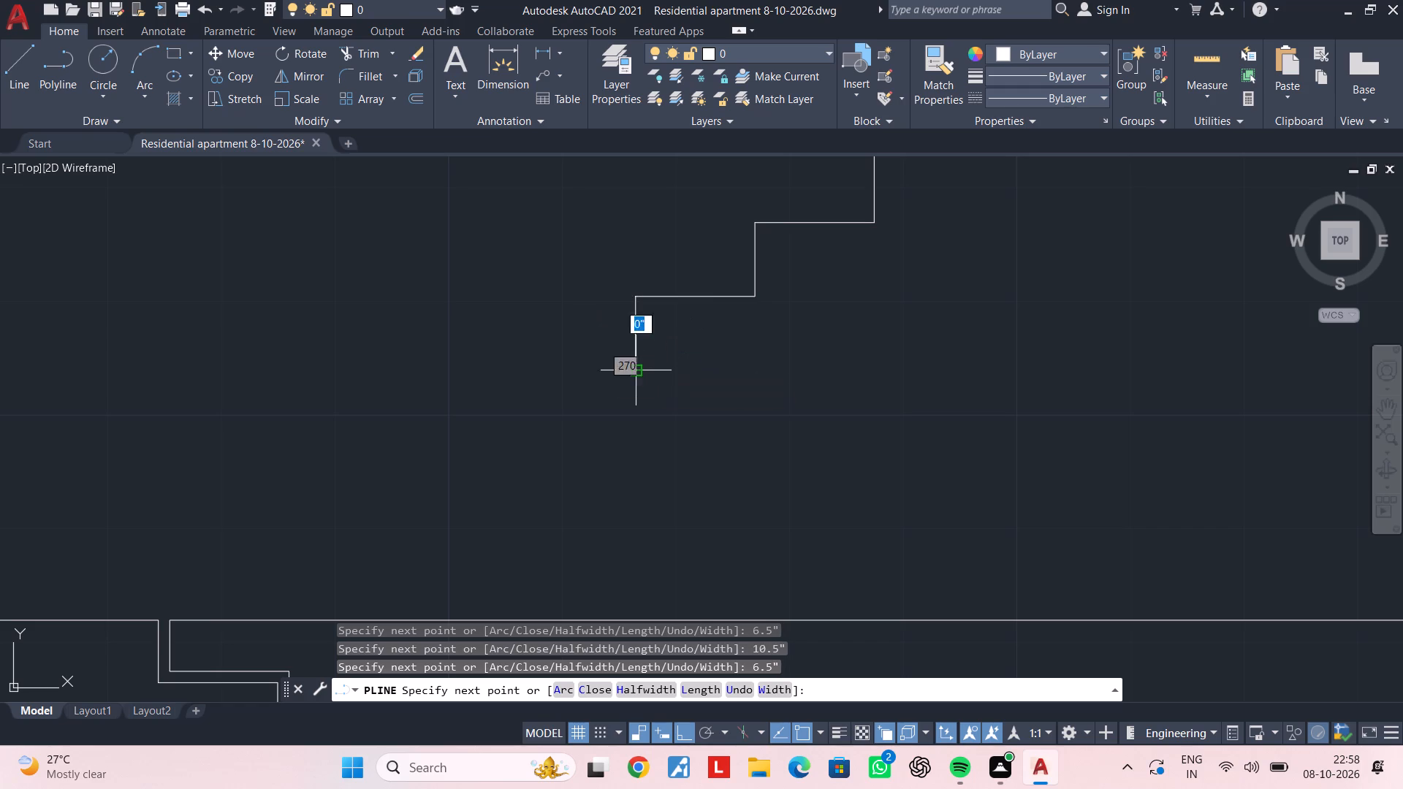
type("10.5\"")
key("Return")
middle_click_drag(550, 462, 631, 348)
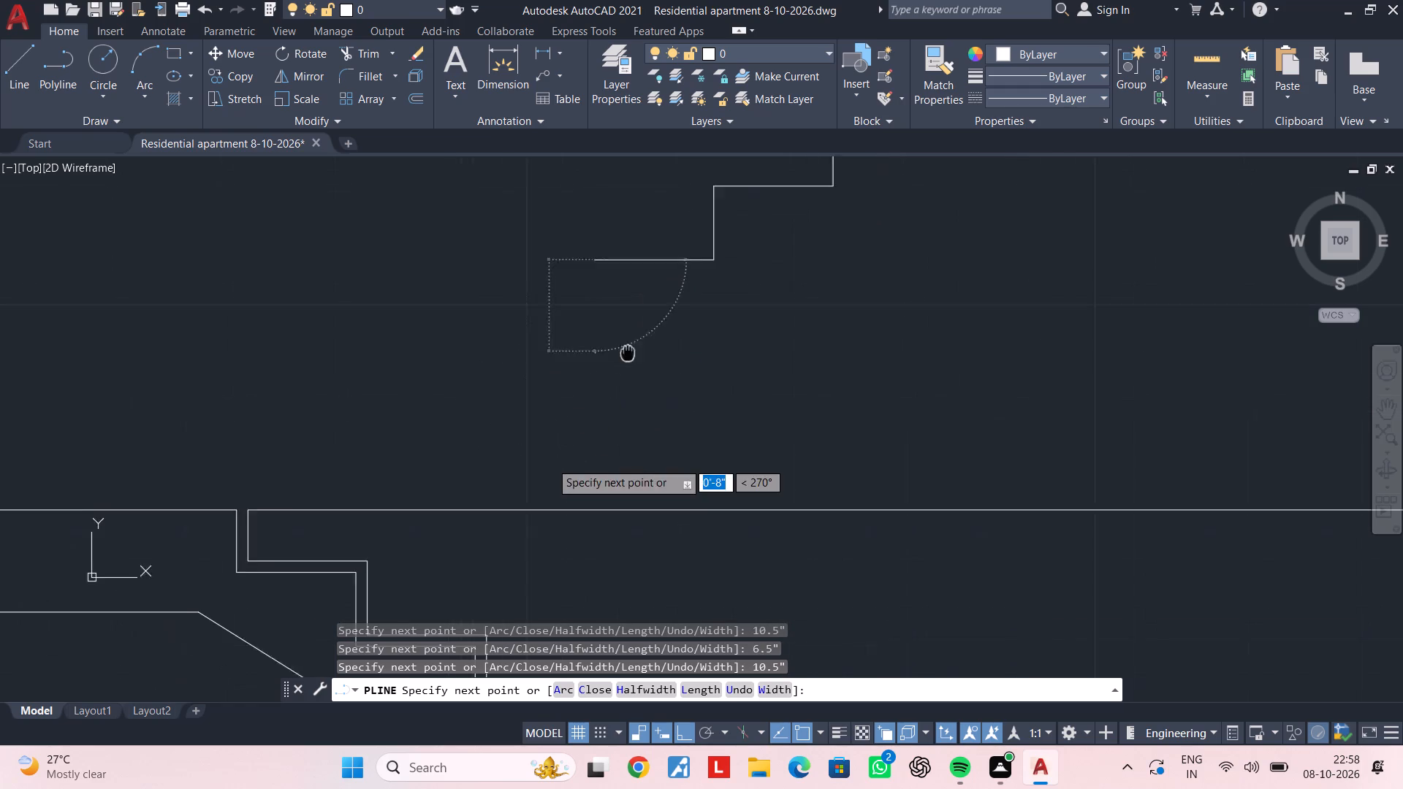
middle_click_drag(631, 348, 641, 341)
type("6.5\"")
key("Return")
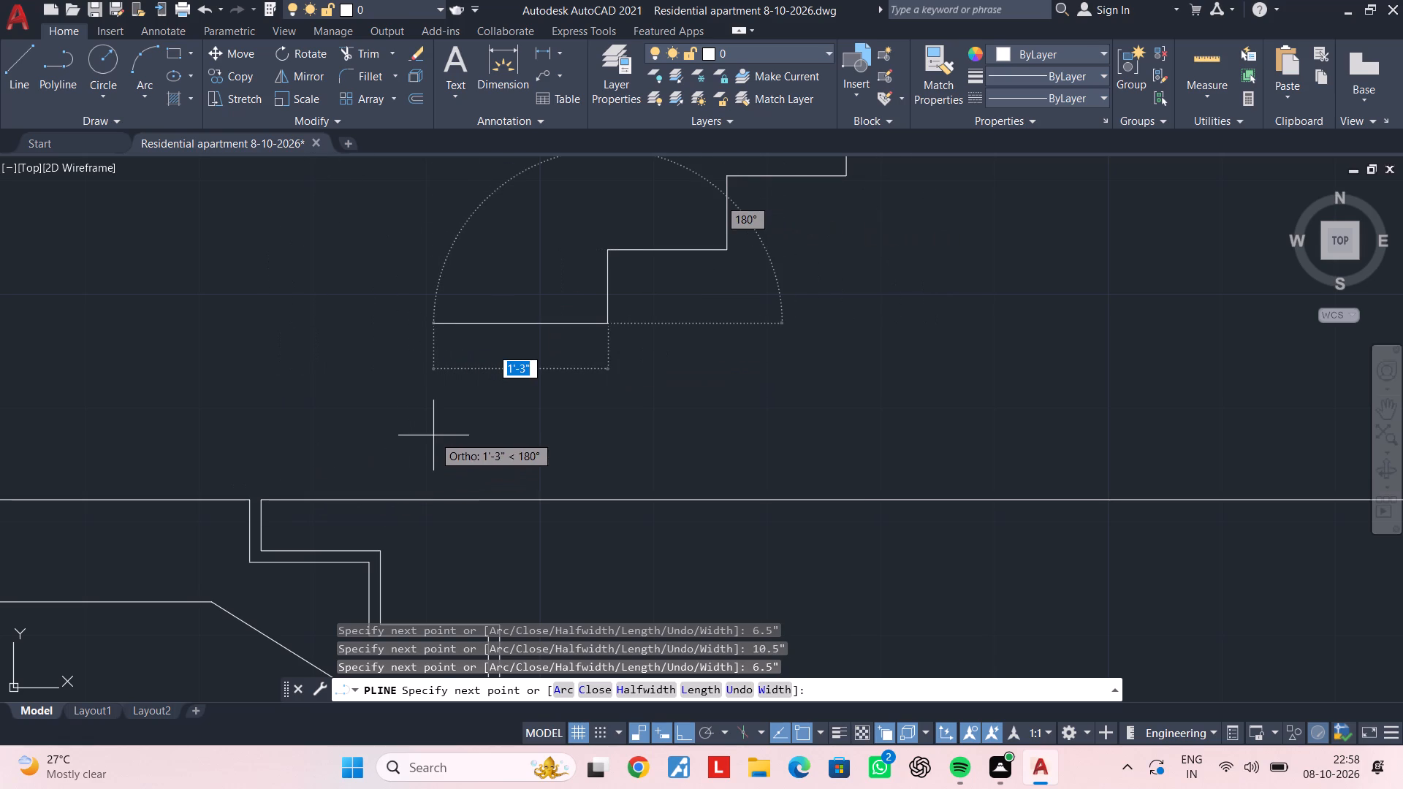
type("10.5\"")
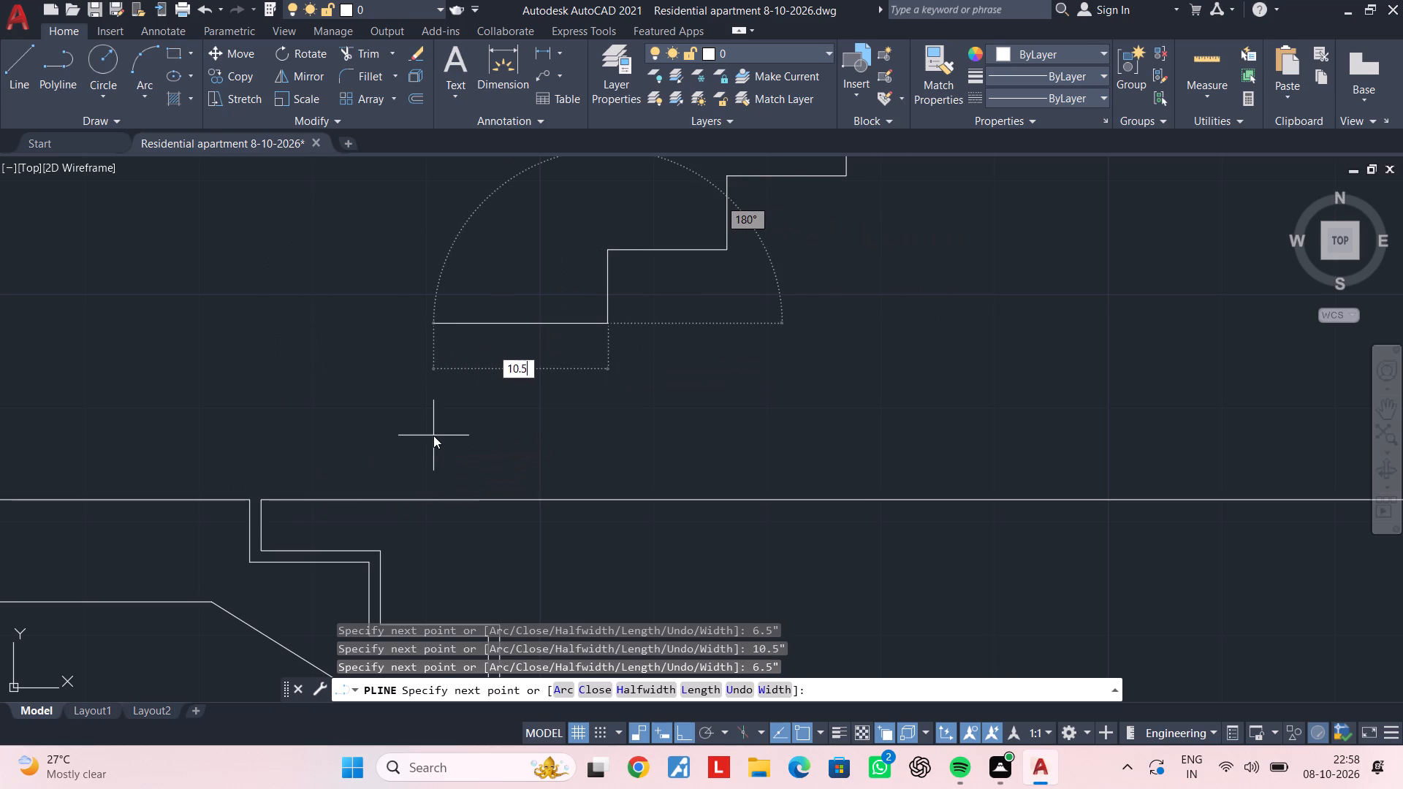
key("Return")
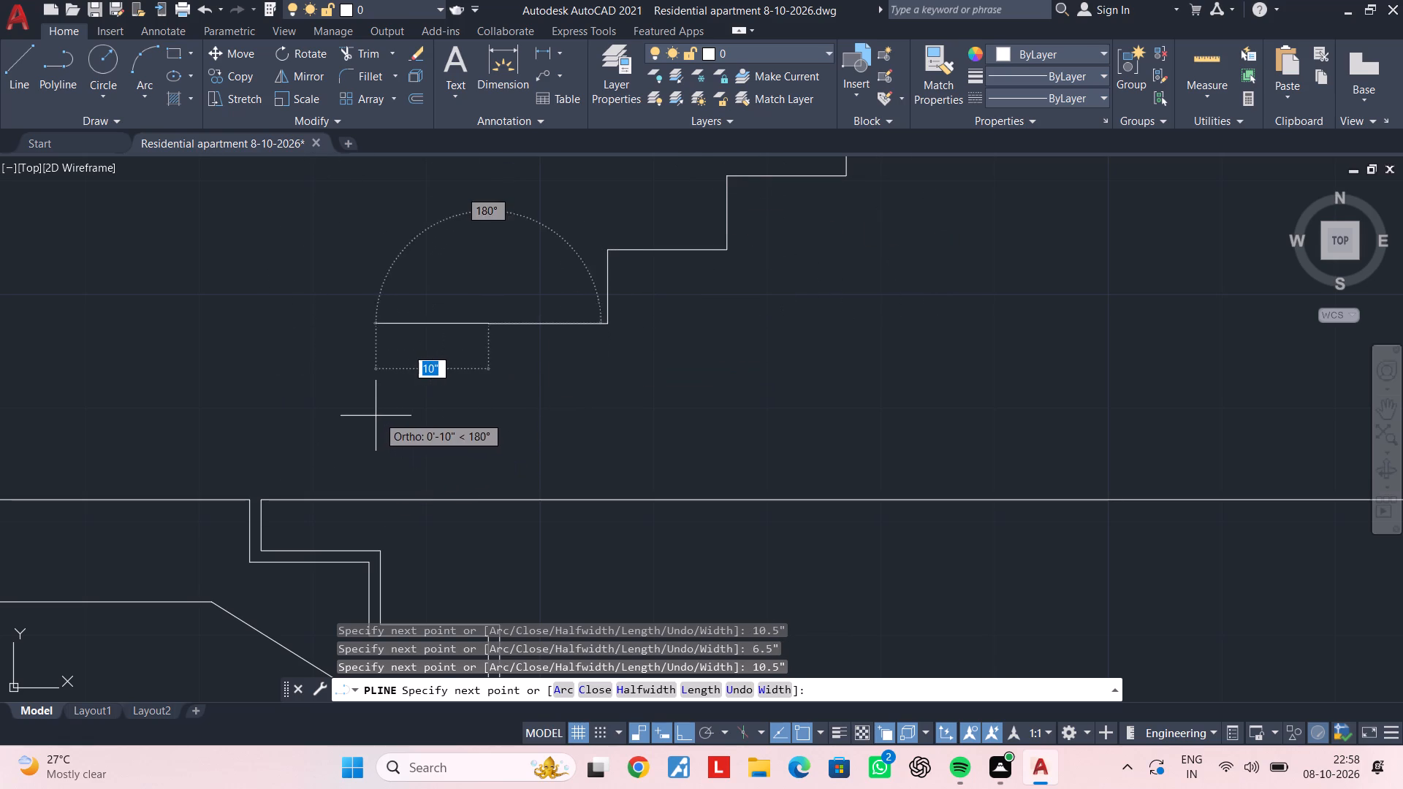
Draw the flight's last two steps with 6.5" risers and 10.5" treads above the lower flight's top, and end the polyline.
type("6.5\"")
key("Return")
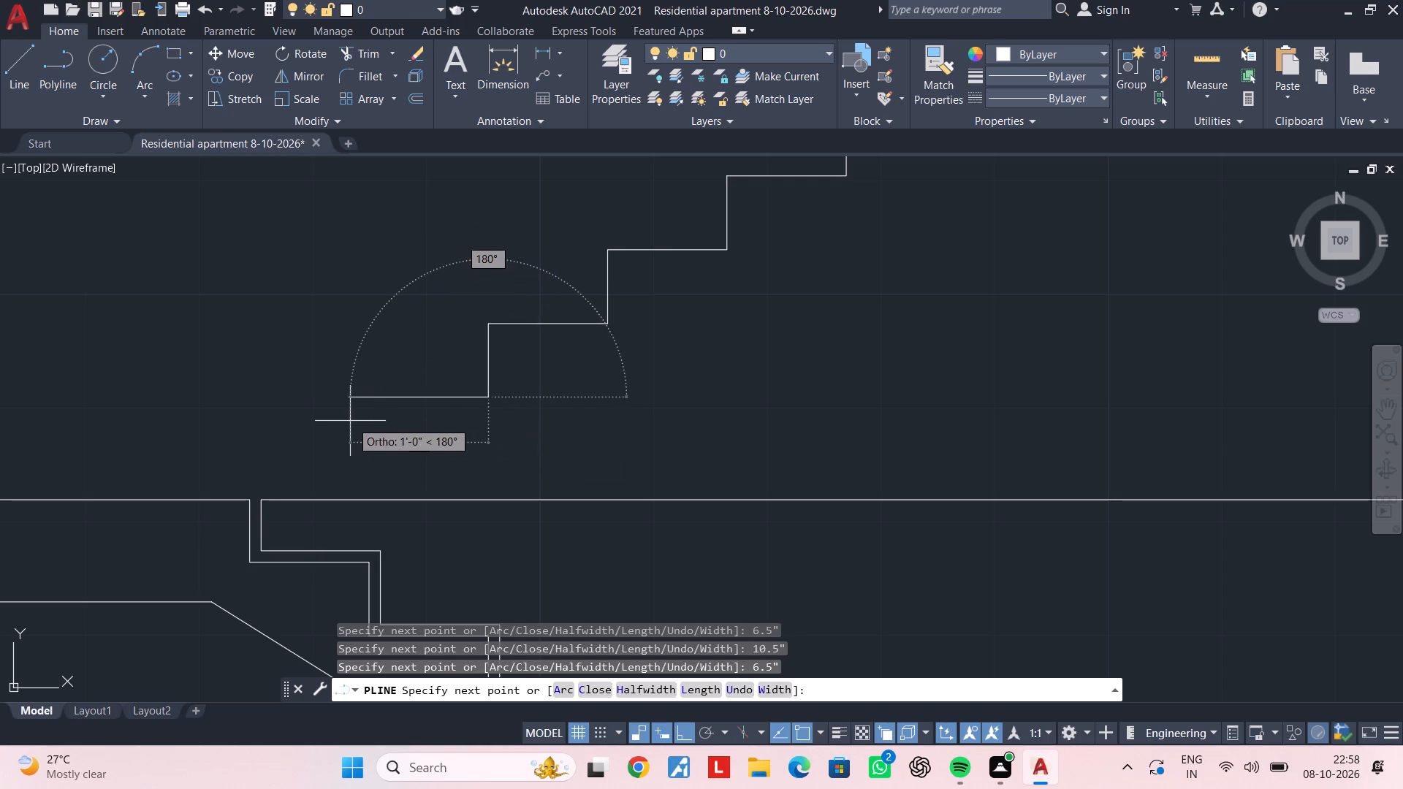
type("10.5\"")
key("Return")
middle_click_drag(380, 468, 503, 424)
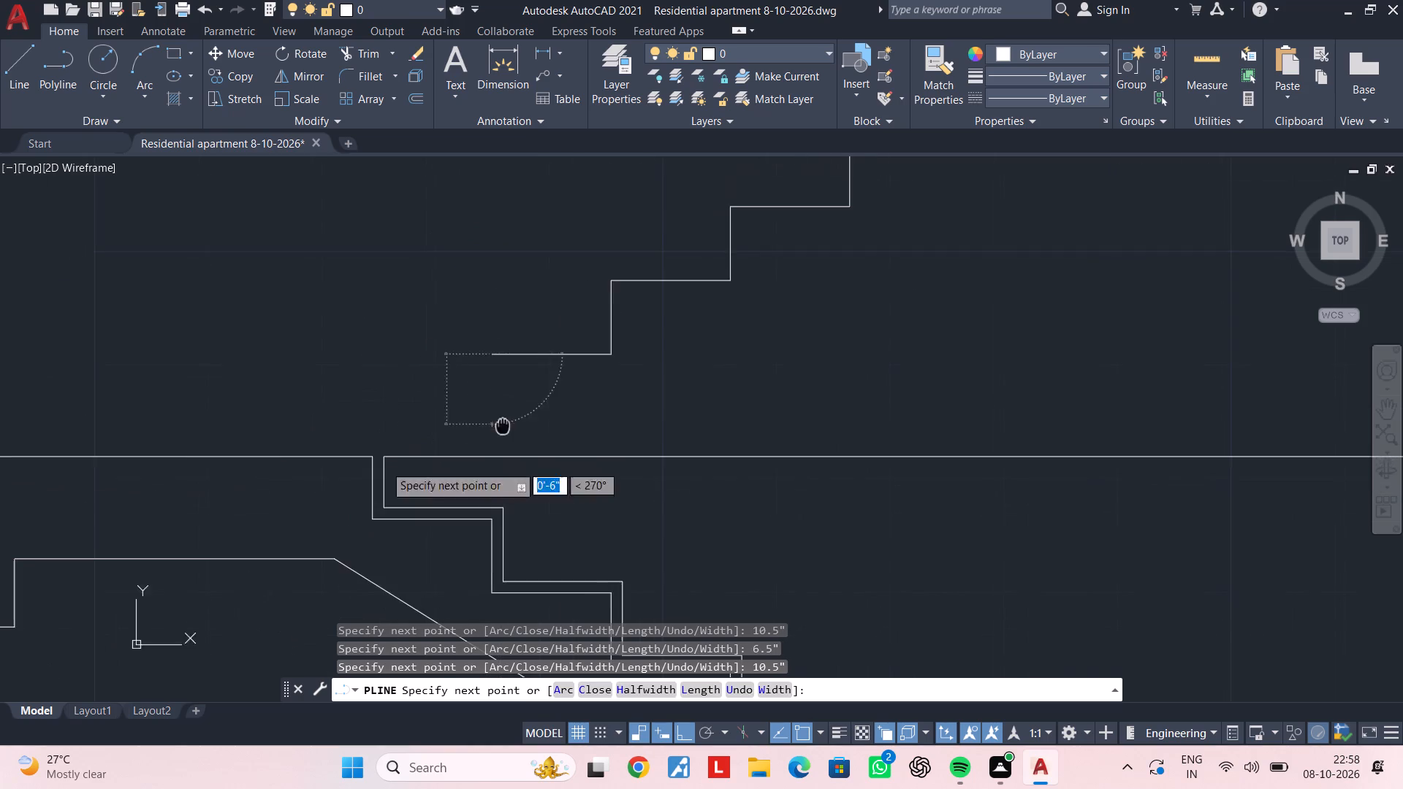
scroll(483, 422, "up", 2)
scroll(503, 401, "down", 2)
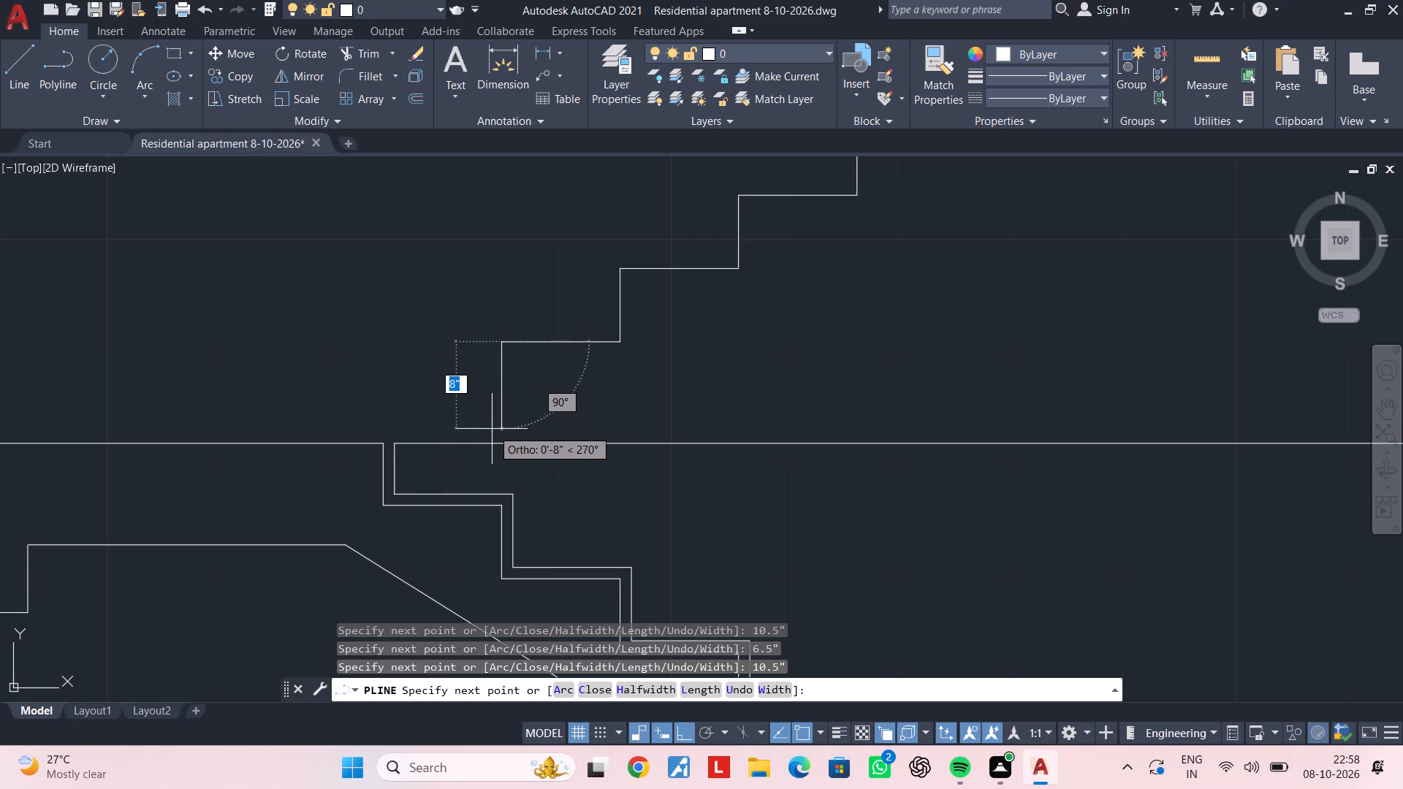
type("6.5\"")
key("Return")
scroll(381, 422, "up", 2)
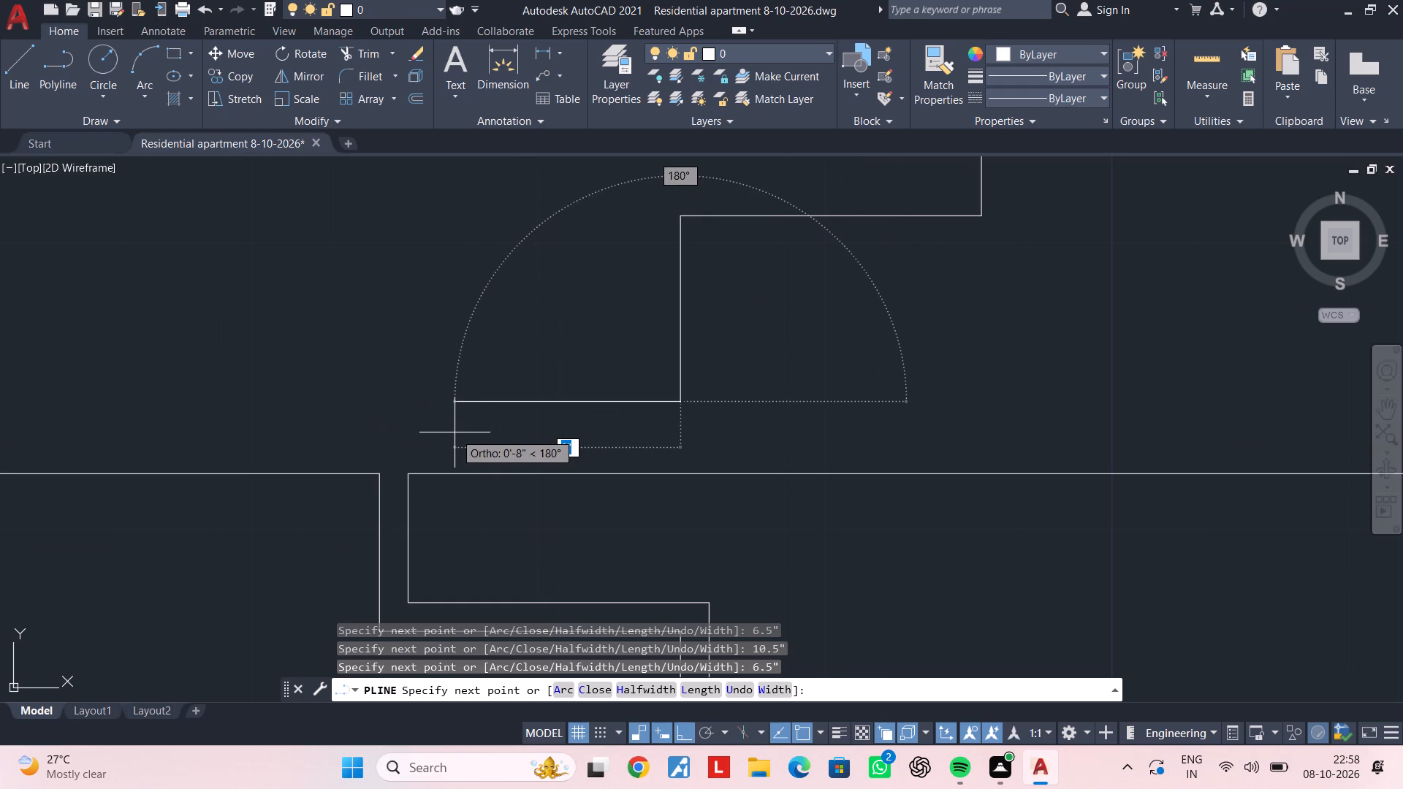
type("10.")
key("5")
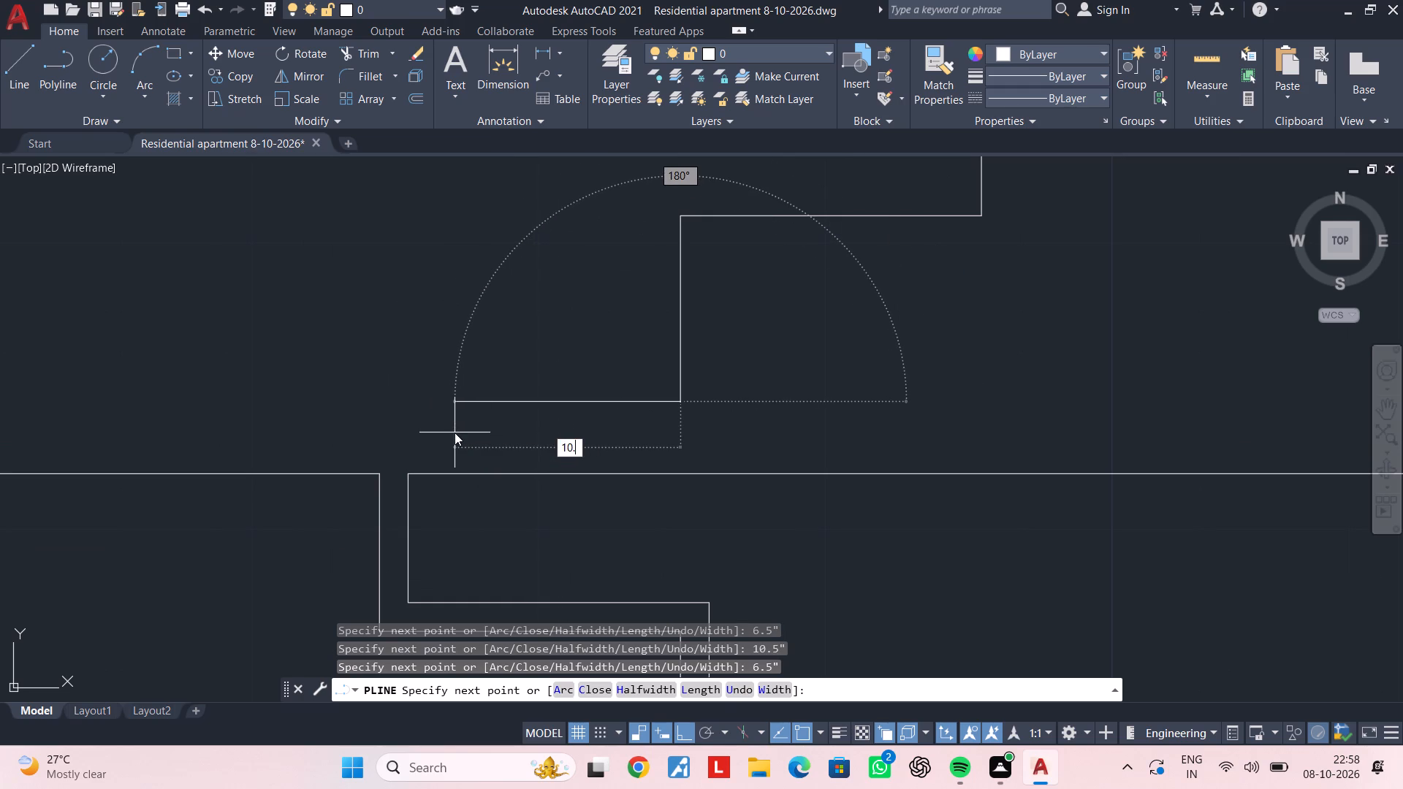
key("shift+quotedbl")
key("Return")
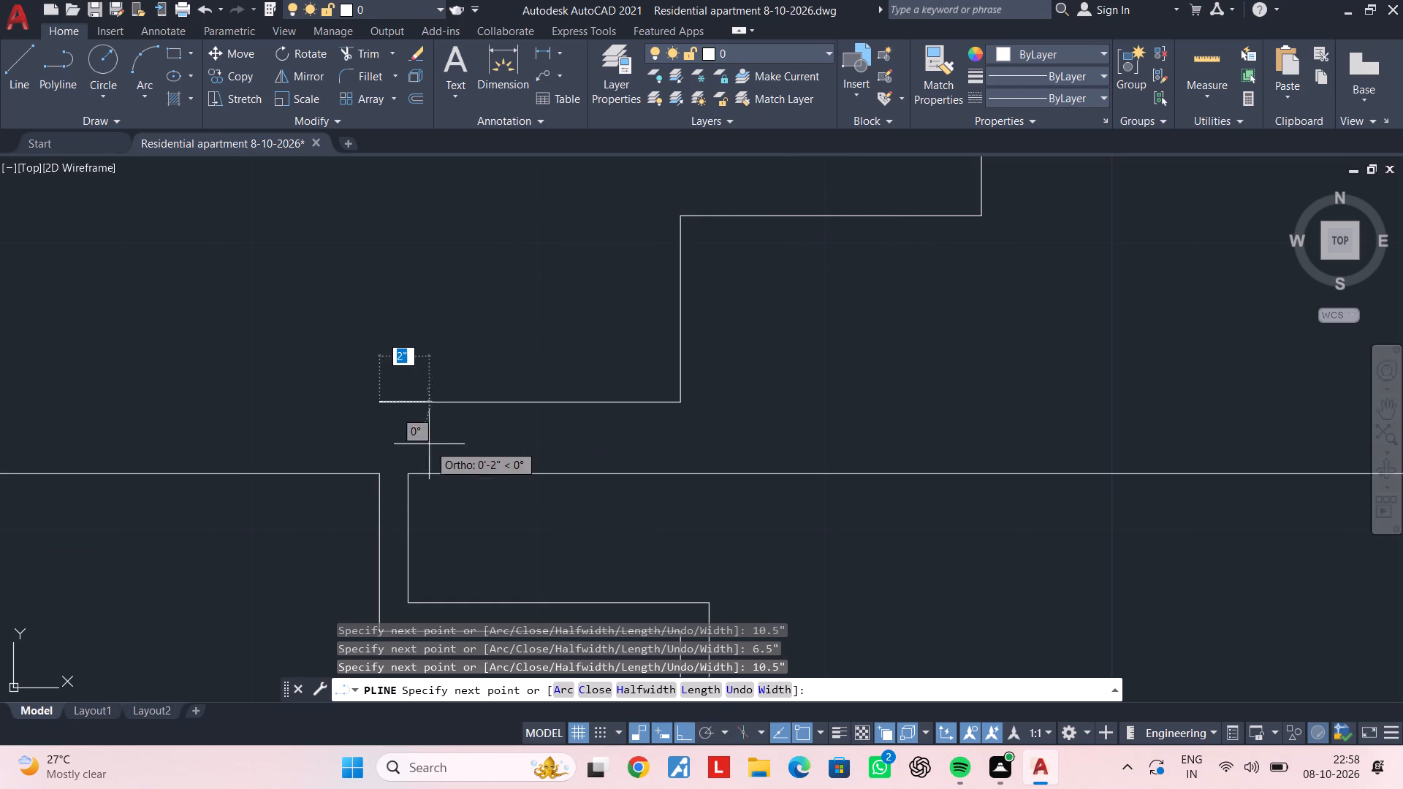
key("Escape")
key("Escape")
scroll(399, 435, "down", 2)
middle_click_drag(402, 435, 543, 435)
key("Escape")
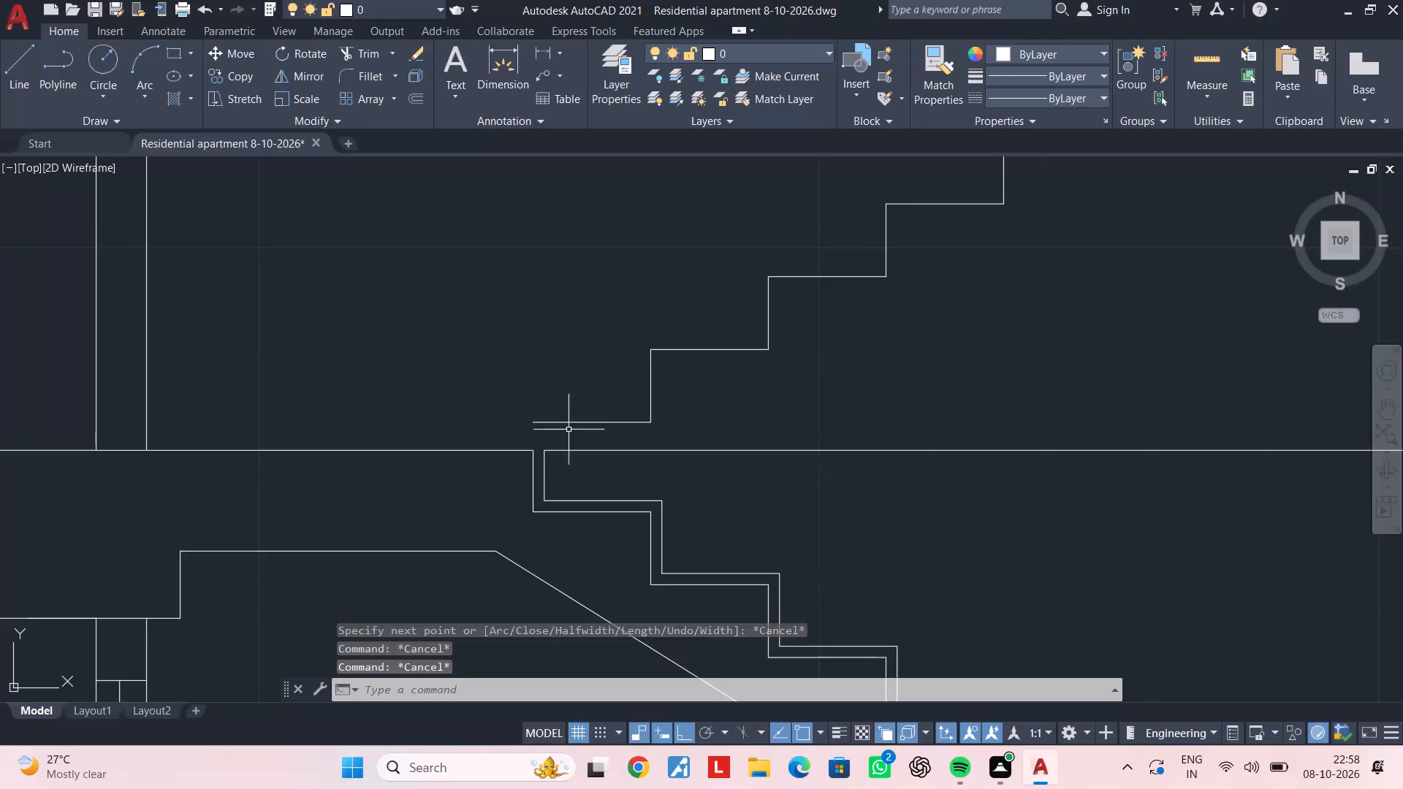
key("Escape")
middle_click_drag(589, 419, 592, 512)
key("Escape")
middle_click_drag(551, 497, 561, 469)
key("Escape")
key("Escape")
key("Escape")
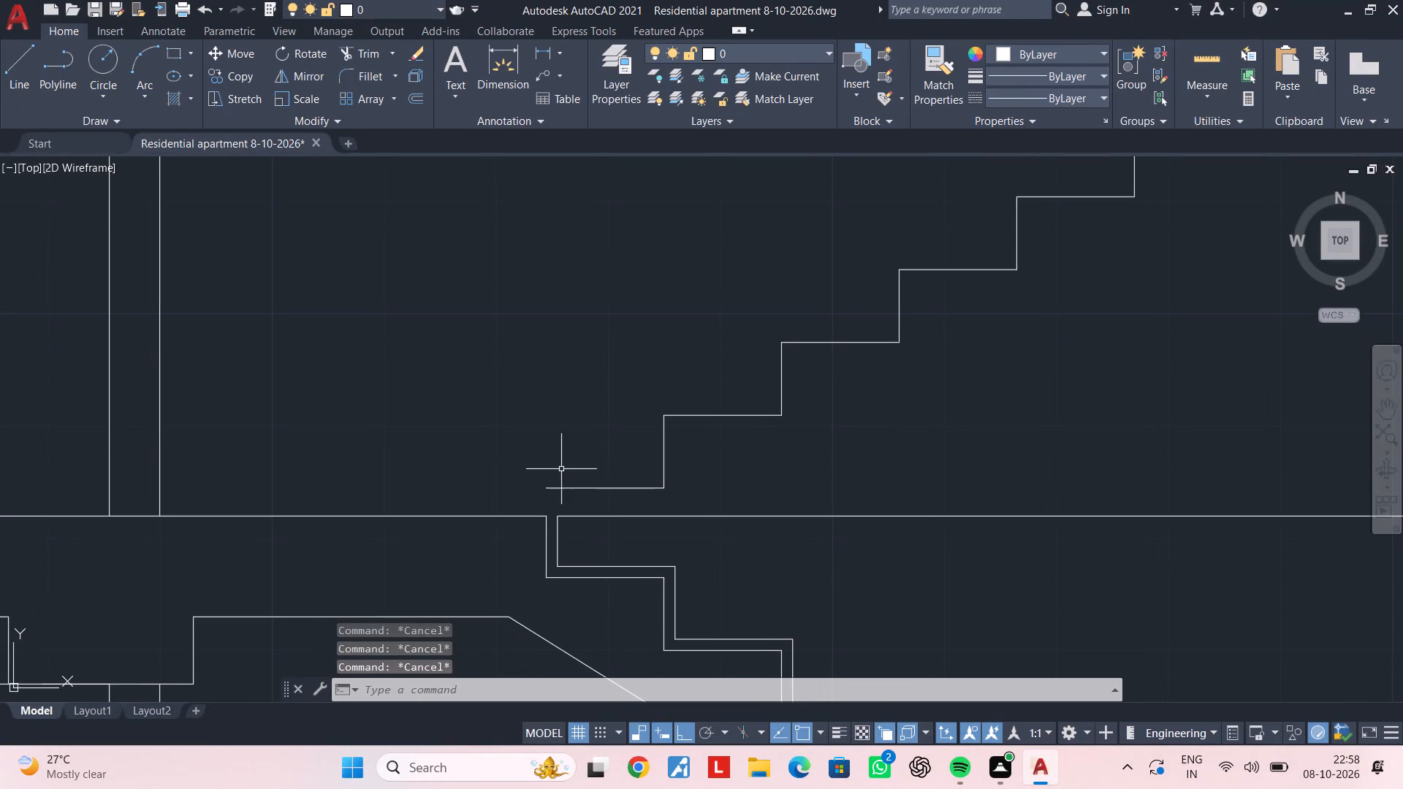
key("Escape")
key("Escape")
key("Escape")
key("Escape")
key("Escape")
Examine how the new flight's lowest tread relates to the floor line, the lower flight's top and the landings.
scroll(563, 531, "up", 1)
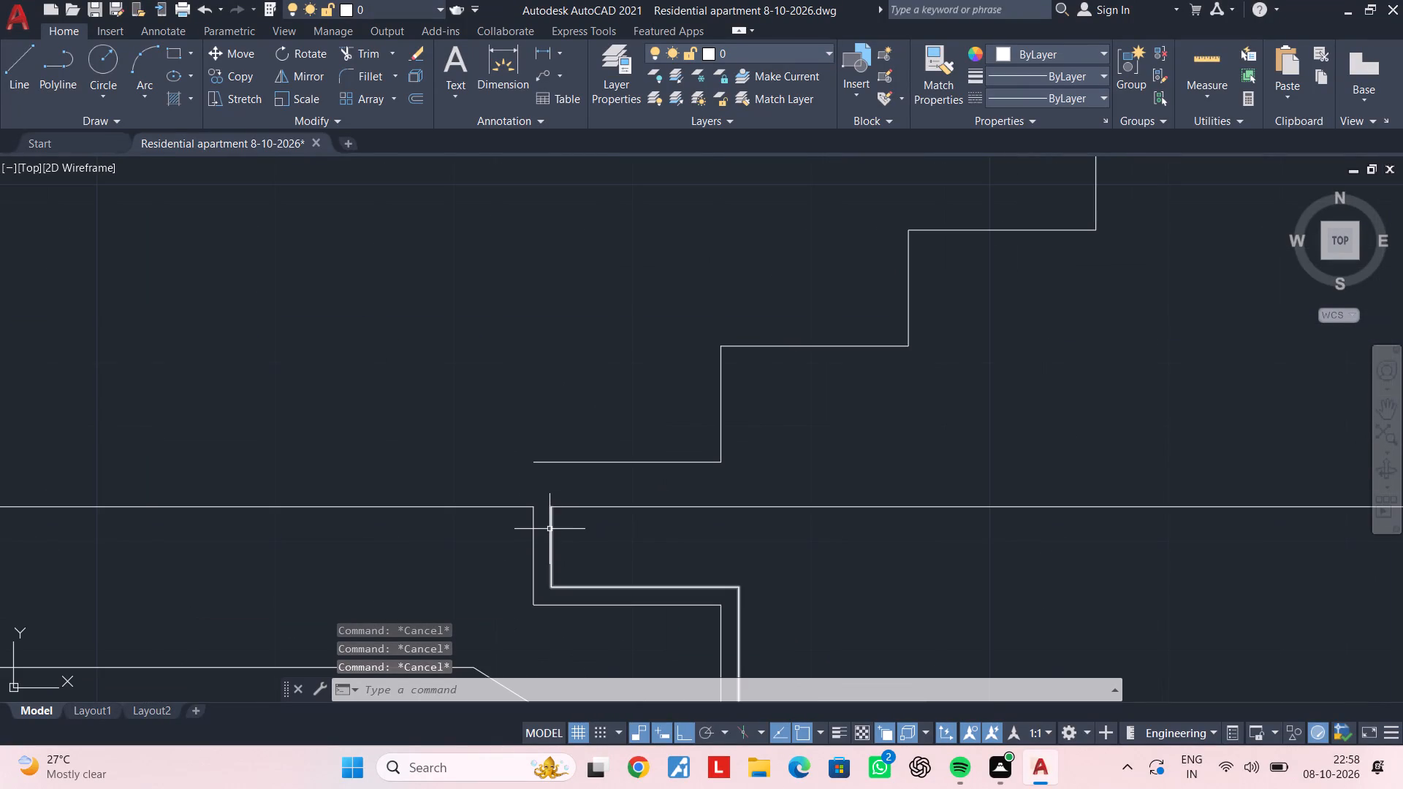
left_click(550, 529)
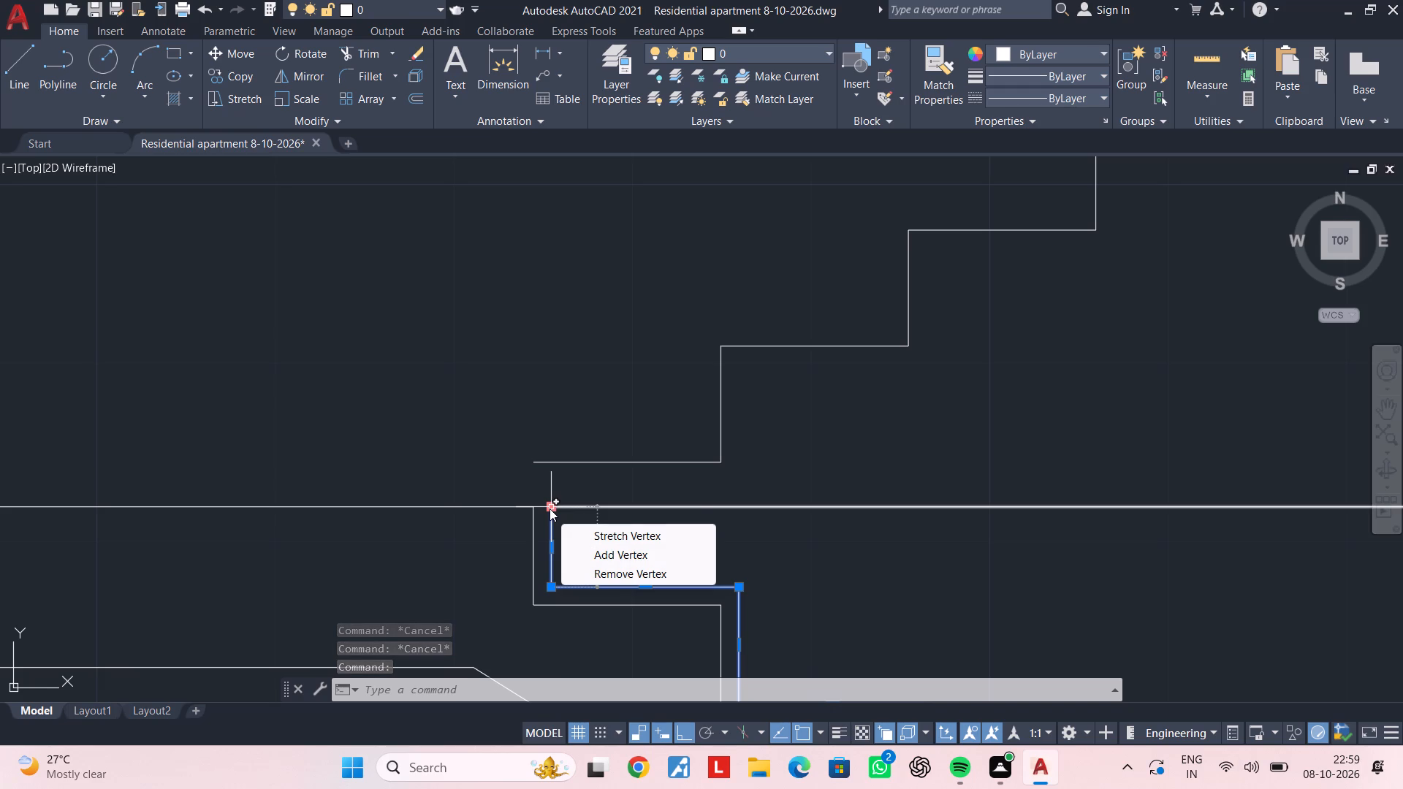
key("Escape")
key("Escape")
scroll(720, 486, "down", 3)
middle_click_drag(819, 460, 662, 493)
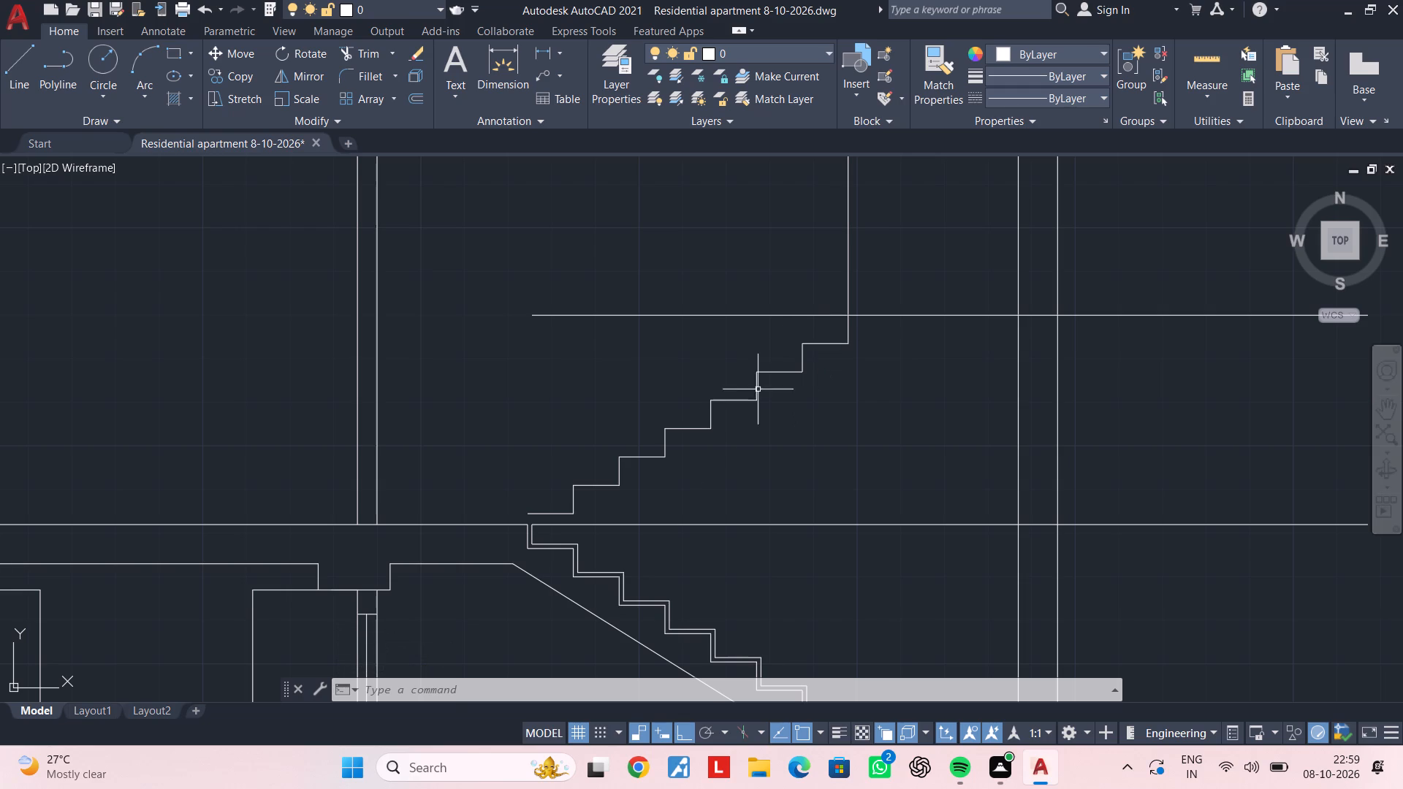
scroll(514, 529, "up", 3)
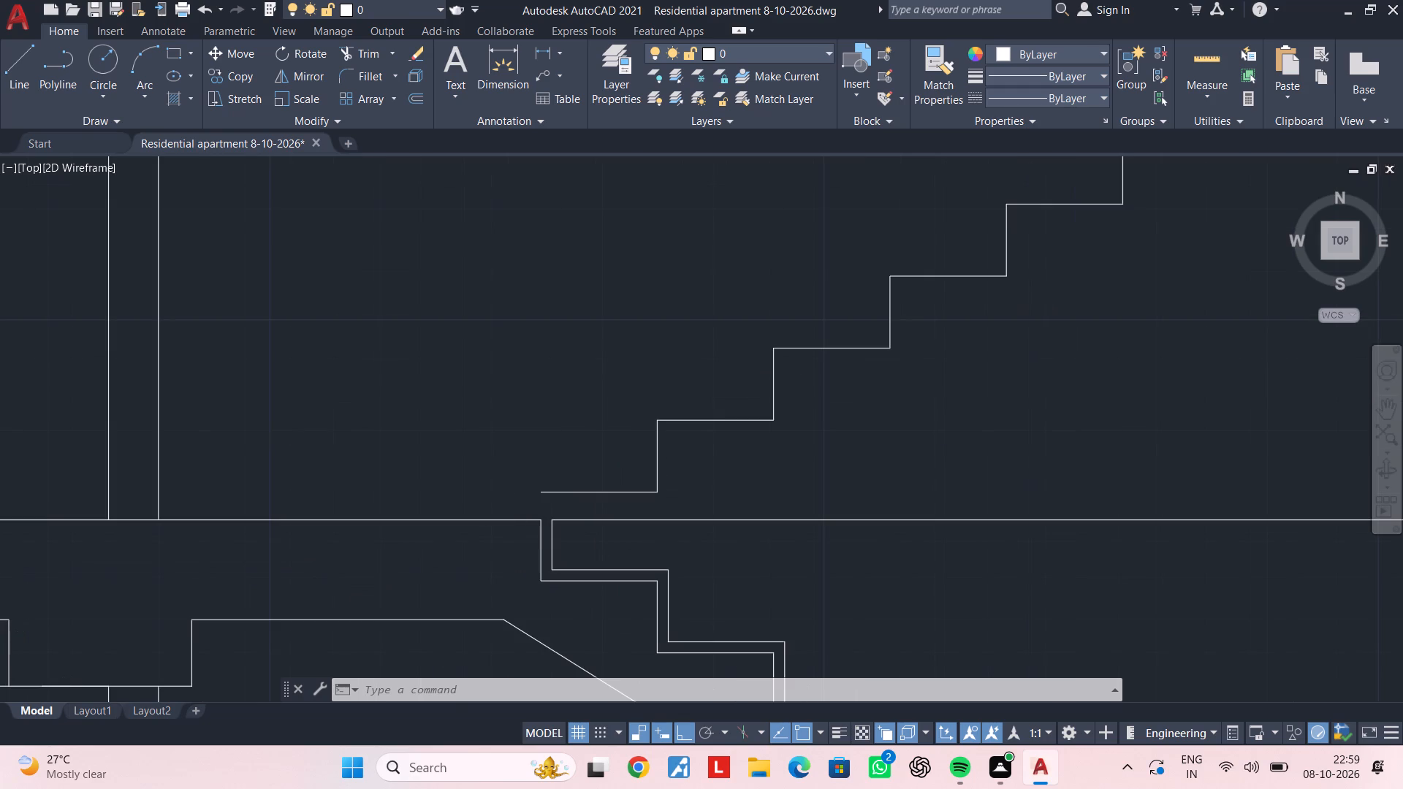
middle_click_drag(503, 540, 691, 582)
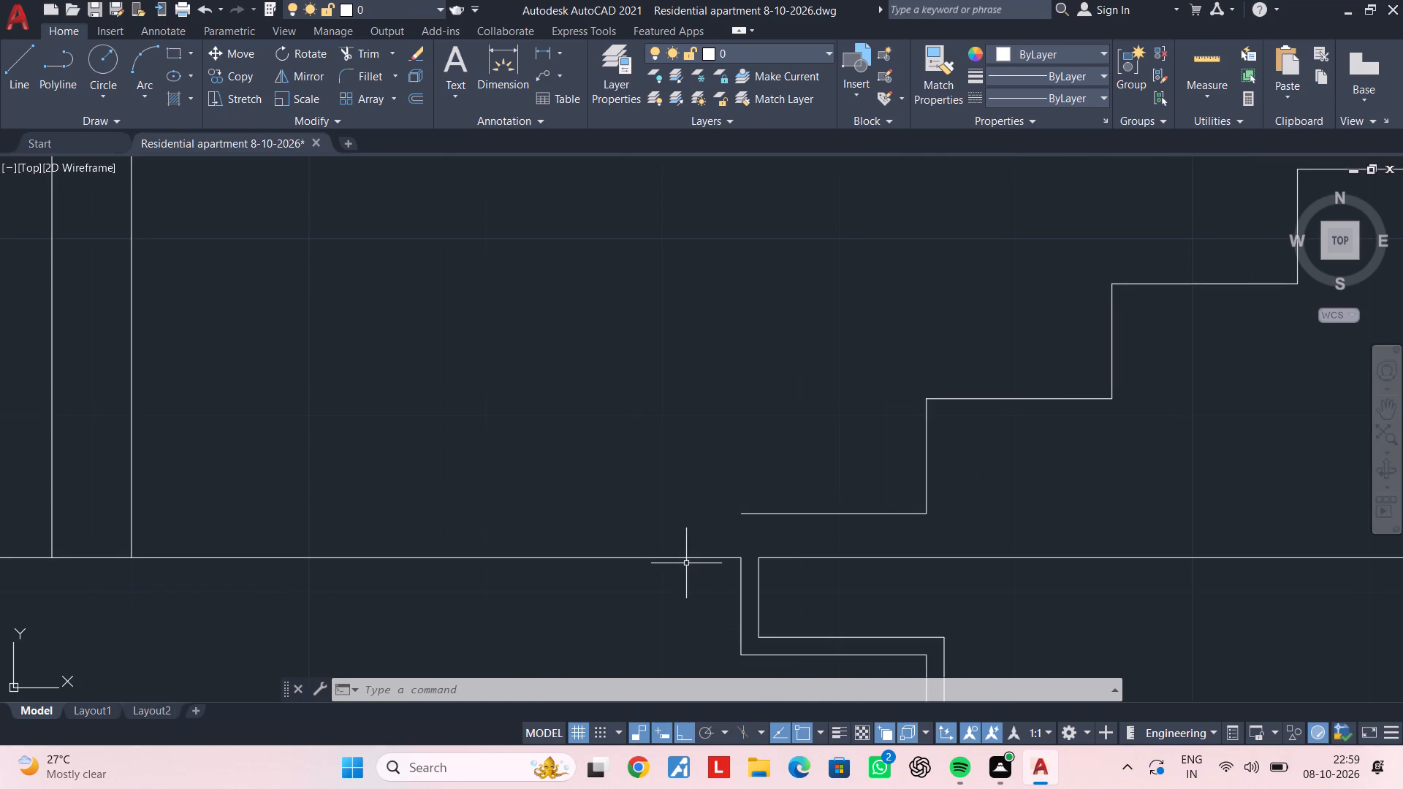
middle_click_drag(687, 562, 313, 654)
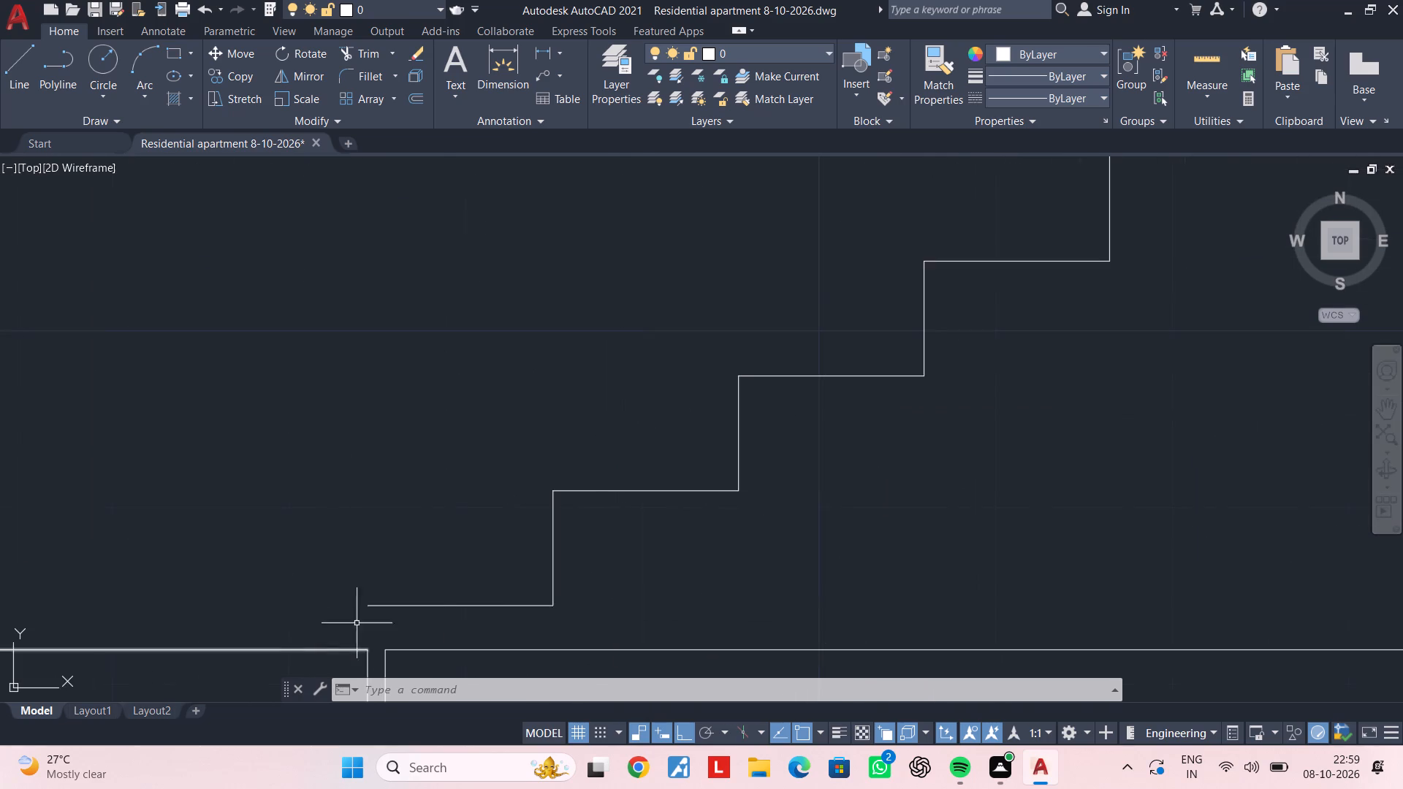
scroll(503, 567, "down", 2)
middle_click_drag(499, 579, 432, 615)
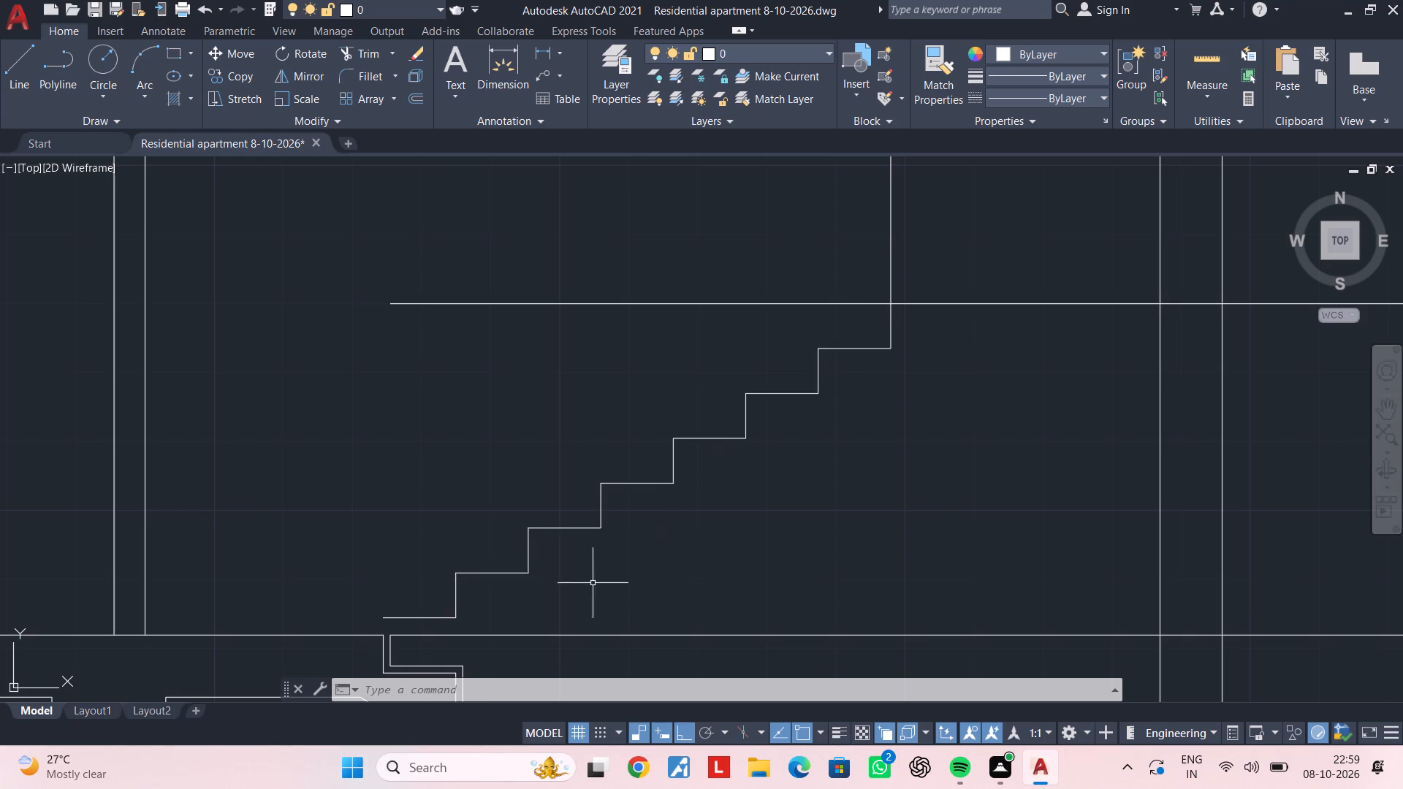
middle_click_drag(593, 582, 752, 449)
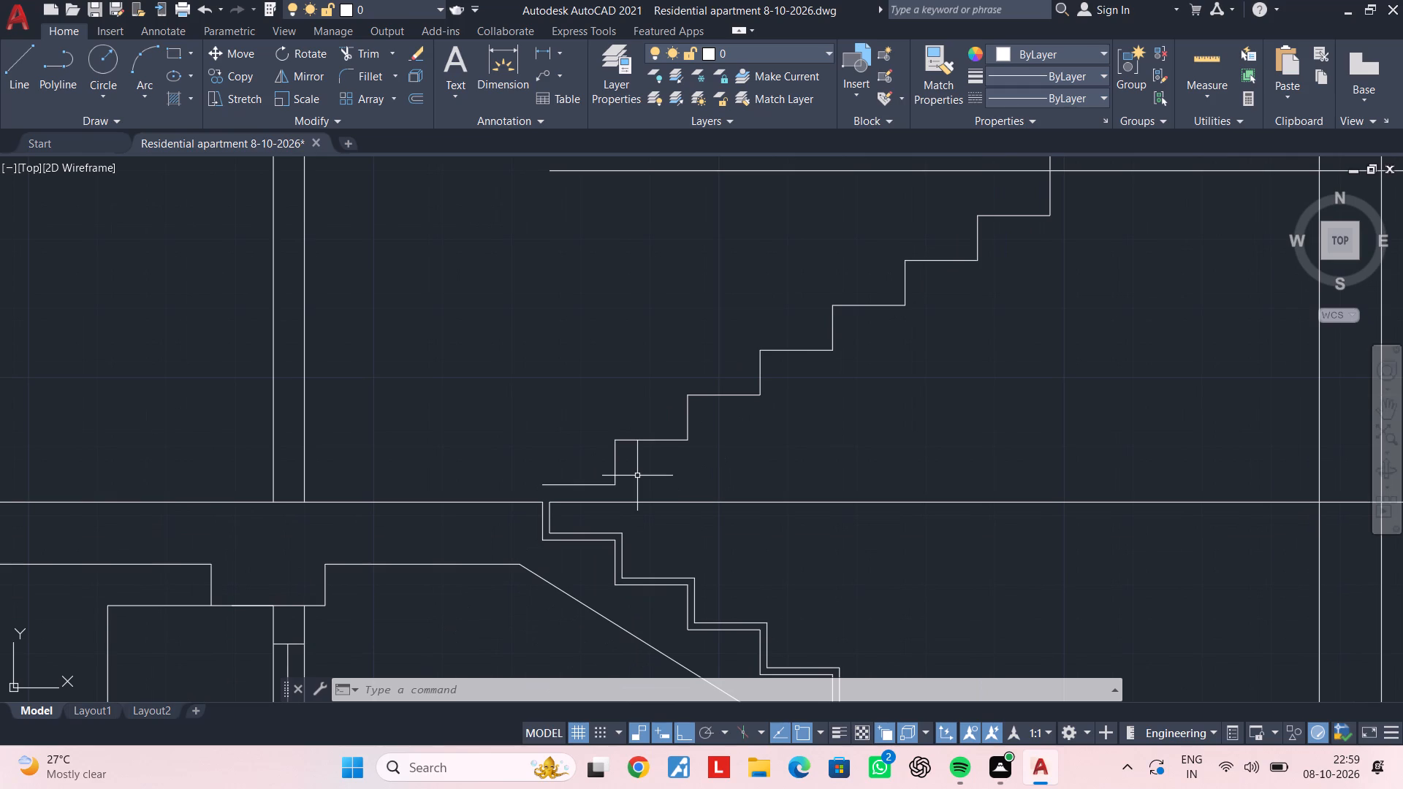
middle_click_drag(755, 465, 531, 516)
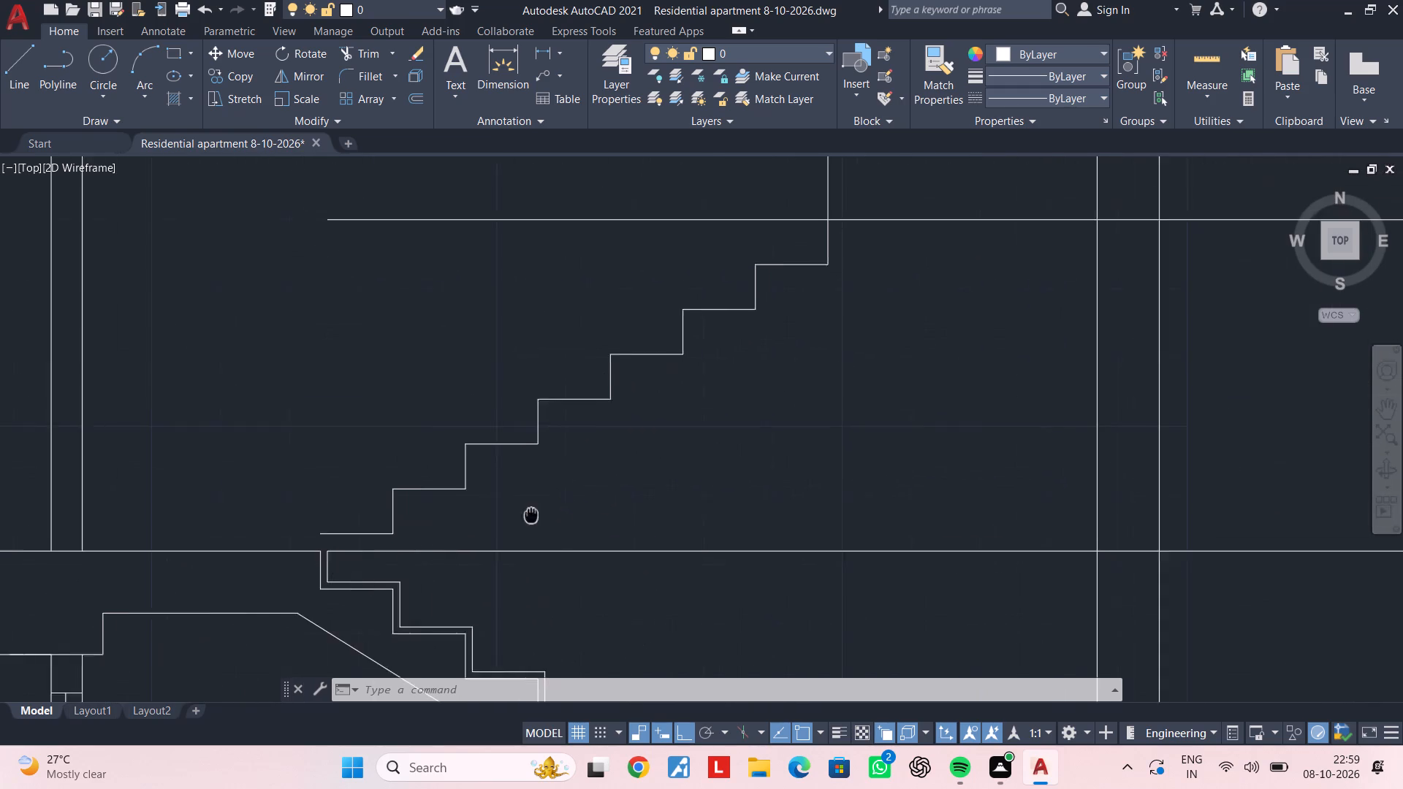
middle_click_drag(531, 516, 527, 523)
scroll(563, 477, "down", 2)
middle_click_drag(674, 463, 661, 567)
scroll(657, 523, "up", 2)
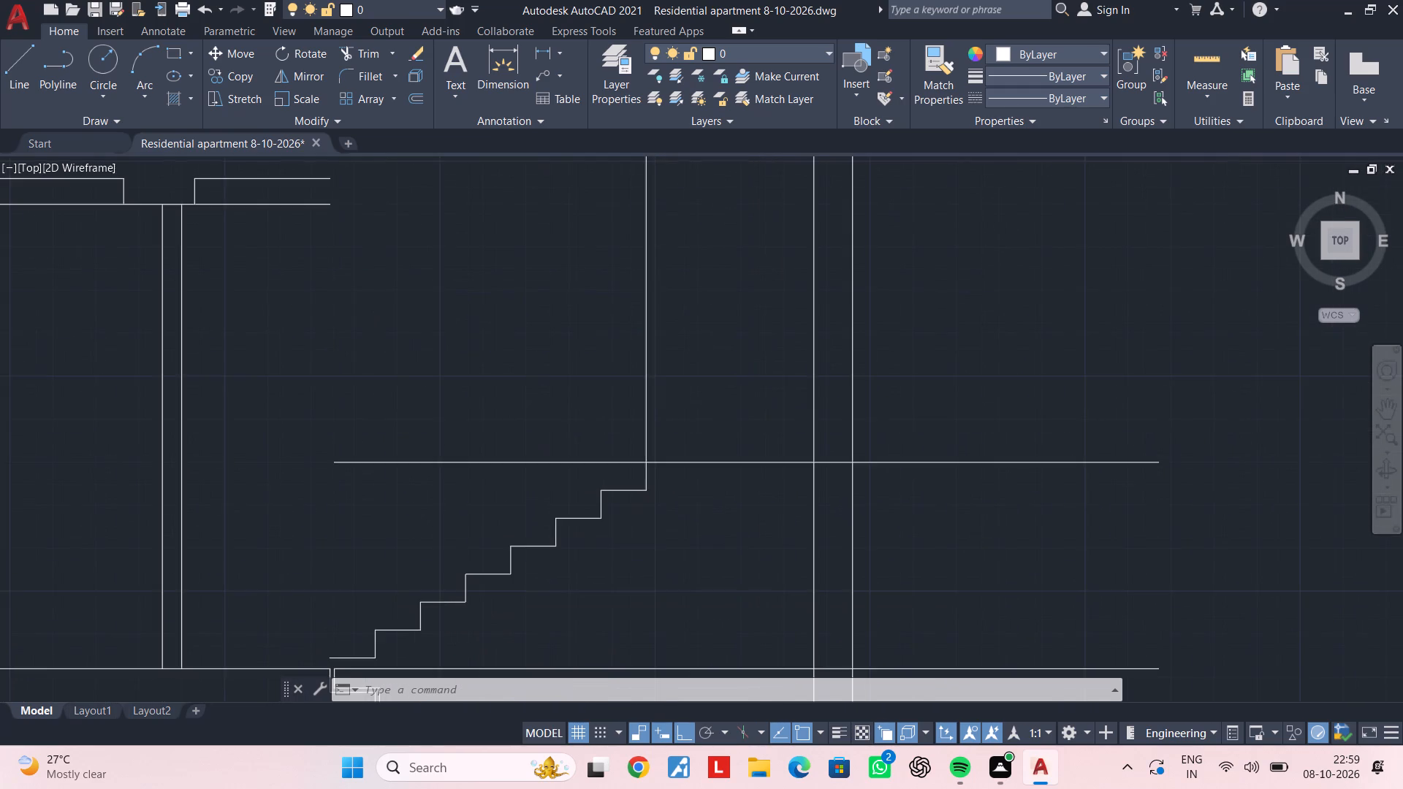
scroll(657, 523, "down", 2)
middle_click_drag(657, 523, 692, 276)
scroll(655, 489, "up", 2)
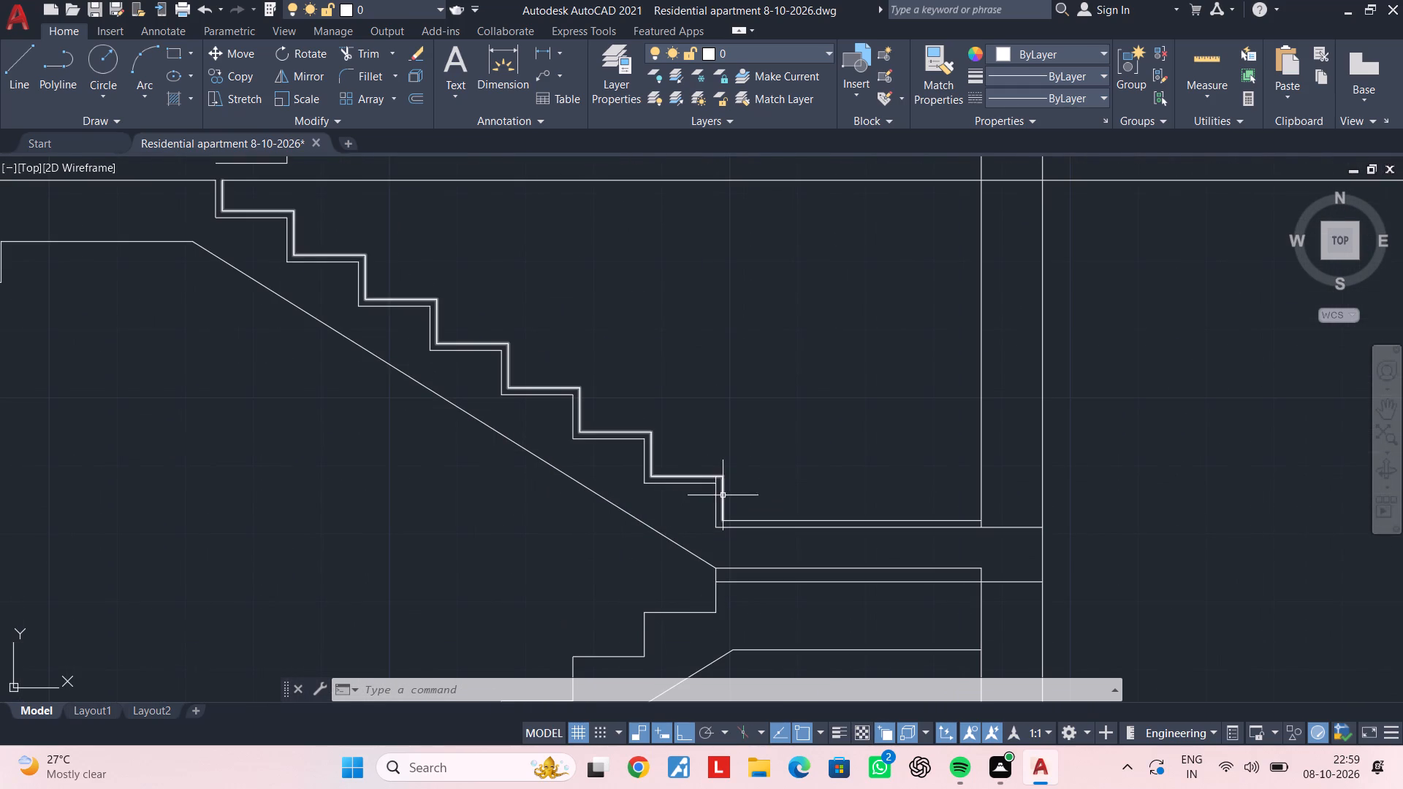
scroll(596, 416, "down", 2)
middle_click_drag(597, 416, 682, 411)
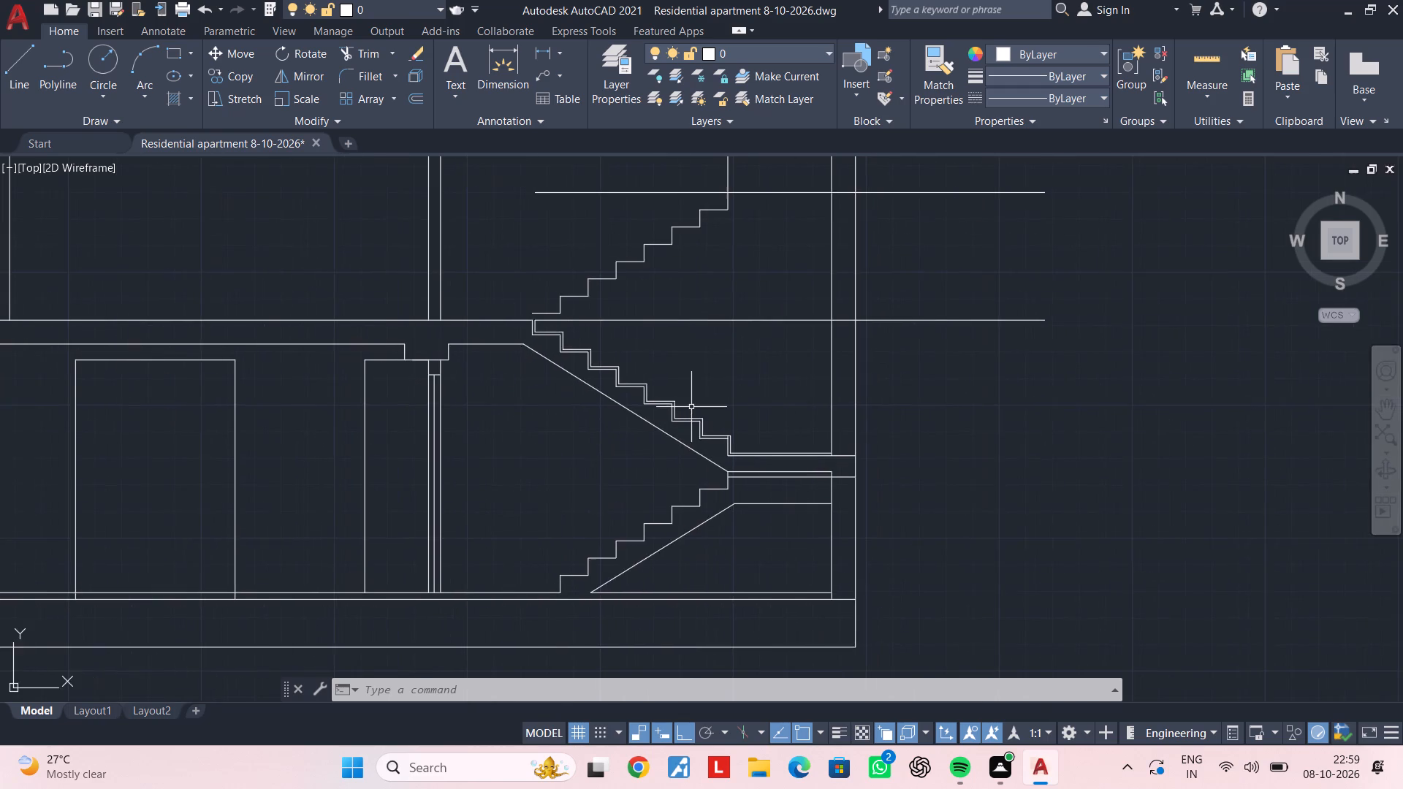
middle_click_drag(677, 358, 680, 502)
scroll(608, 406, "up", 2)
middle_click_drag(609, 442, 716, 394)
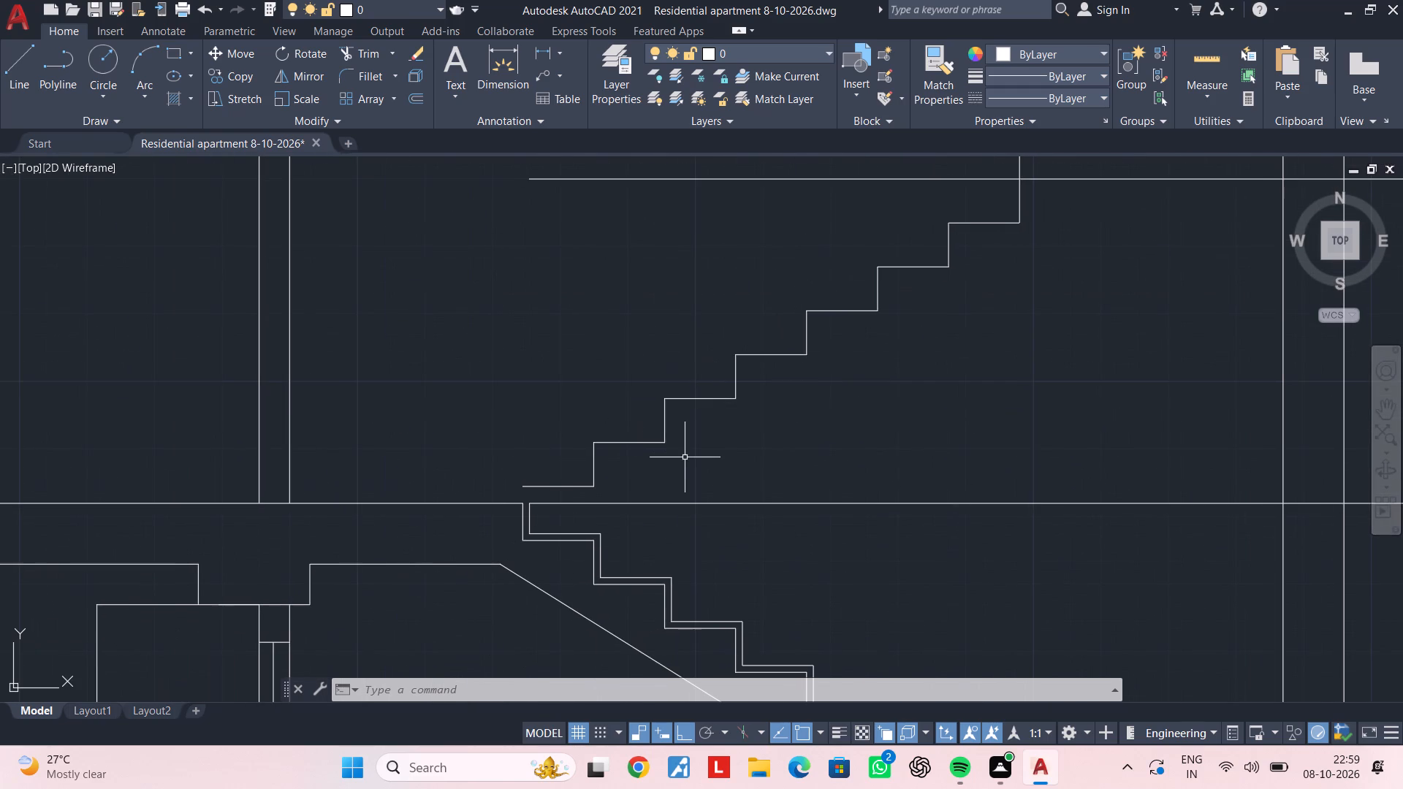
Extend the inner line of the lower flight's top riser up to the new flight's lowest tread.
key("Escape")
key("Escape")
type("ex")
key("space")
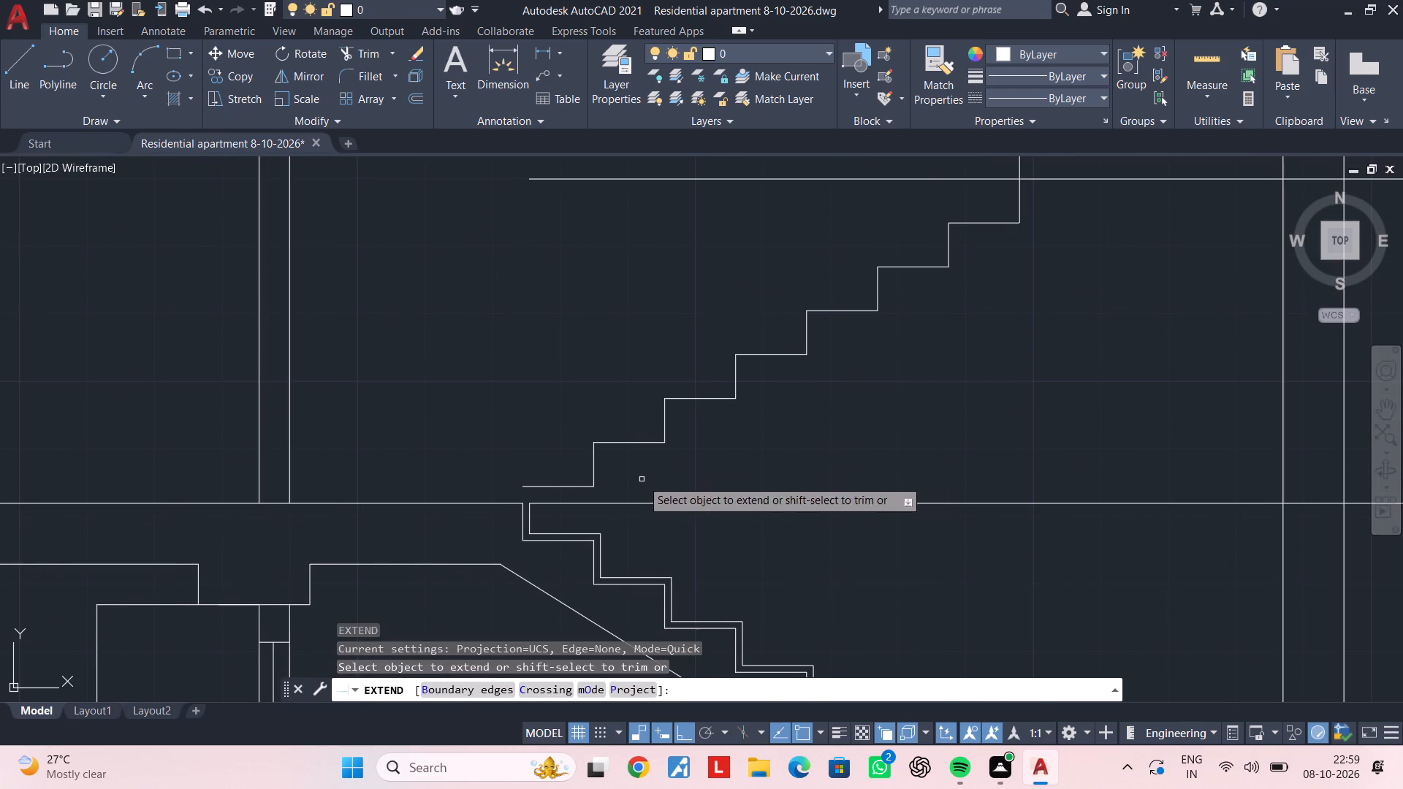
scroll(528, 508, "up", 1)
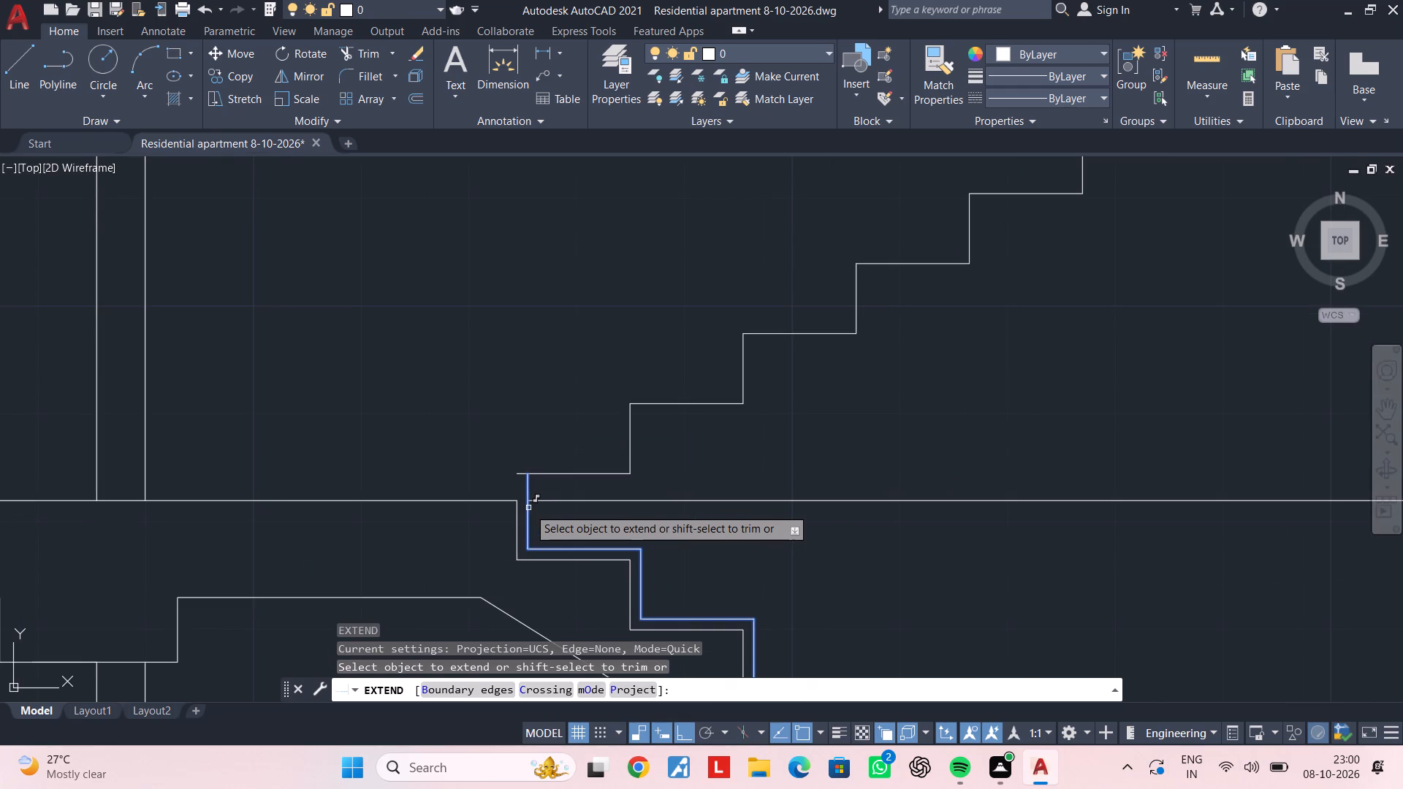
left_click(528, 508)
key("Escape")
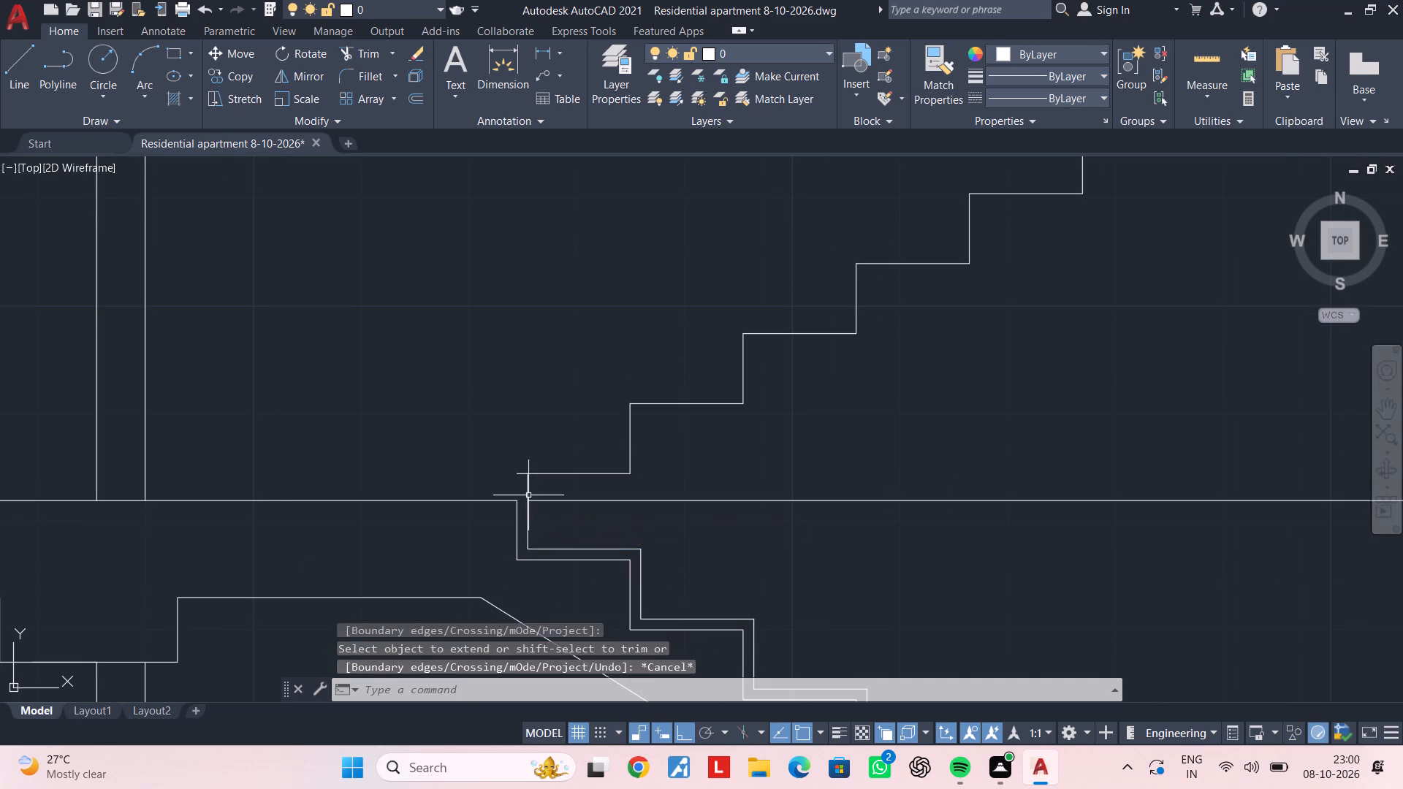
Trim the short overhang of the new flight's lowest tread beyond the extended riser line.
type("tr")
key("space")
scroll(514, 487, "up", 1)
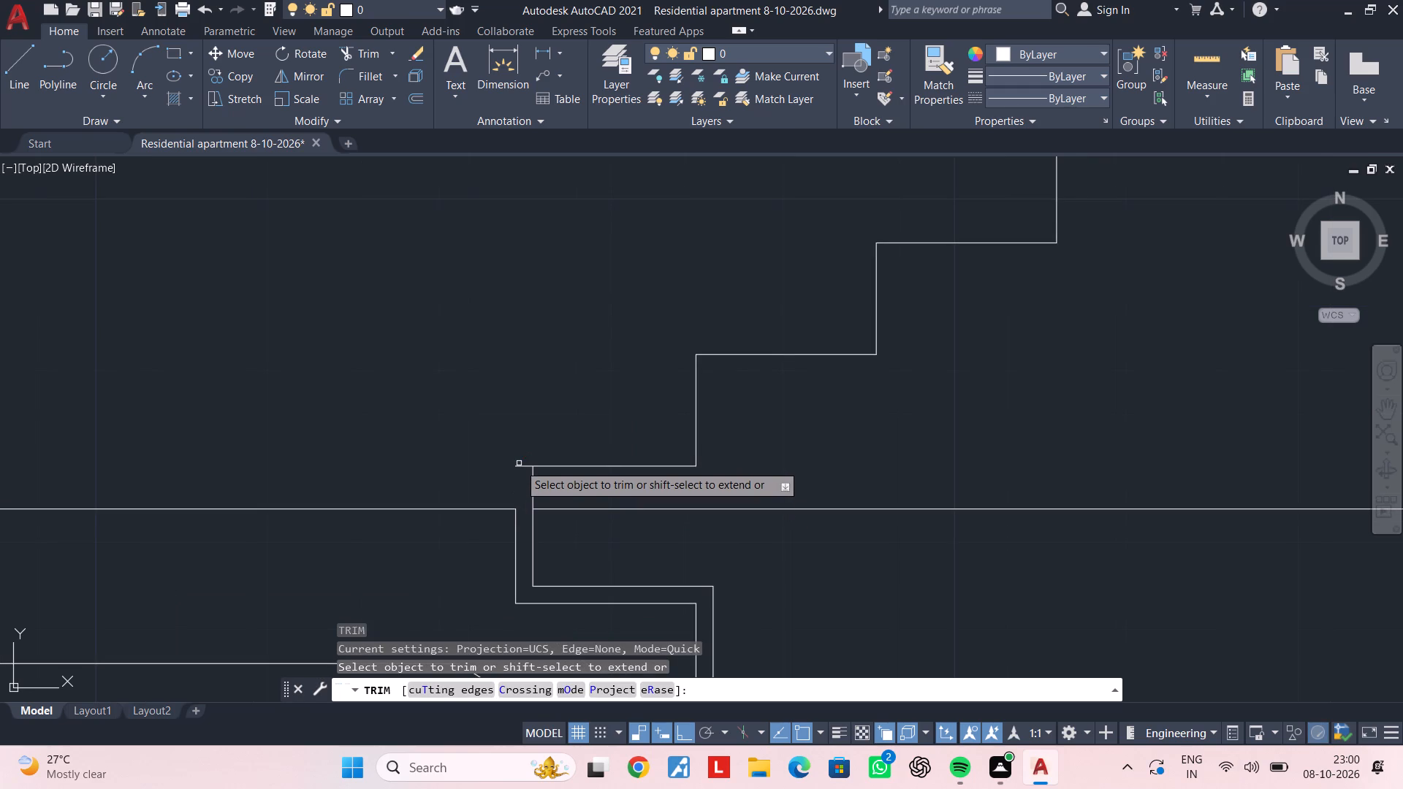
left_click(519, 468)
key("Escape")
key("Escape")
scroll(569, 525, "down", 2)
middle_click_drag(582, 520, 653, 507)
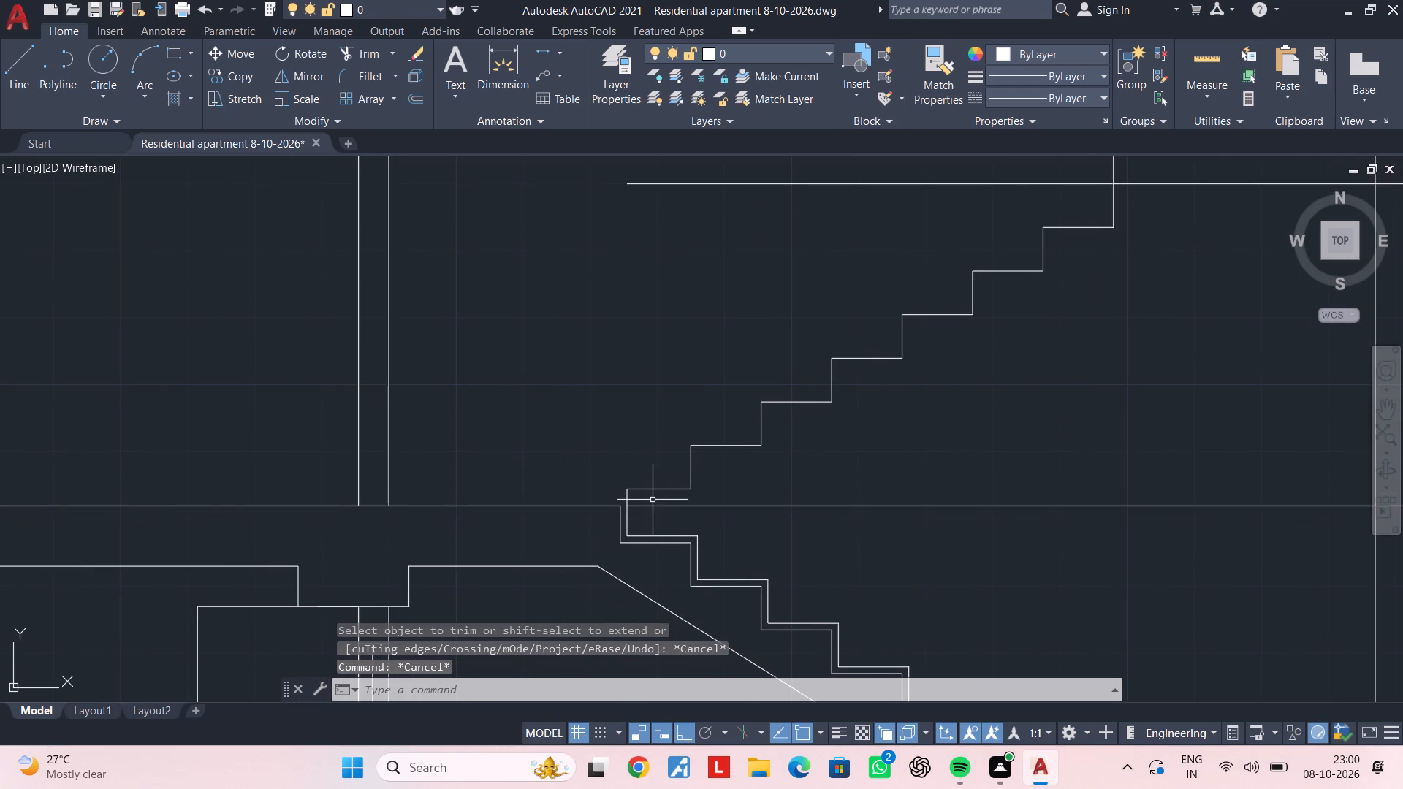
Examine the junction of the two flights at the floor line and the landing levels above and below.
scroll(653, 500, "down", 1)
middle_click_drag(653, 500, 607, 549)
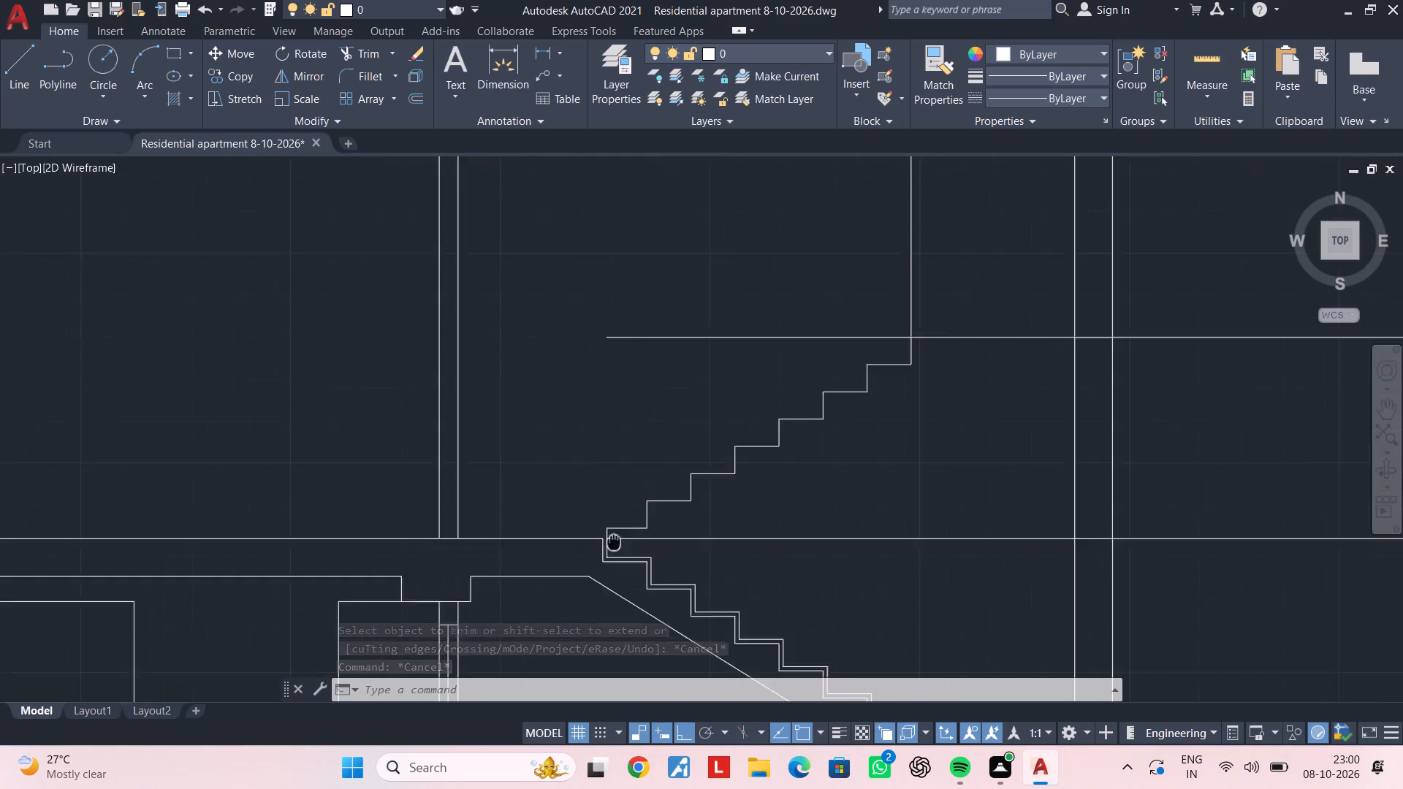
middle_click_drag(607, 549, 601, 553)
scroll(604, 534, "up", 1)
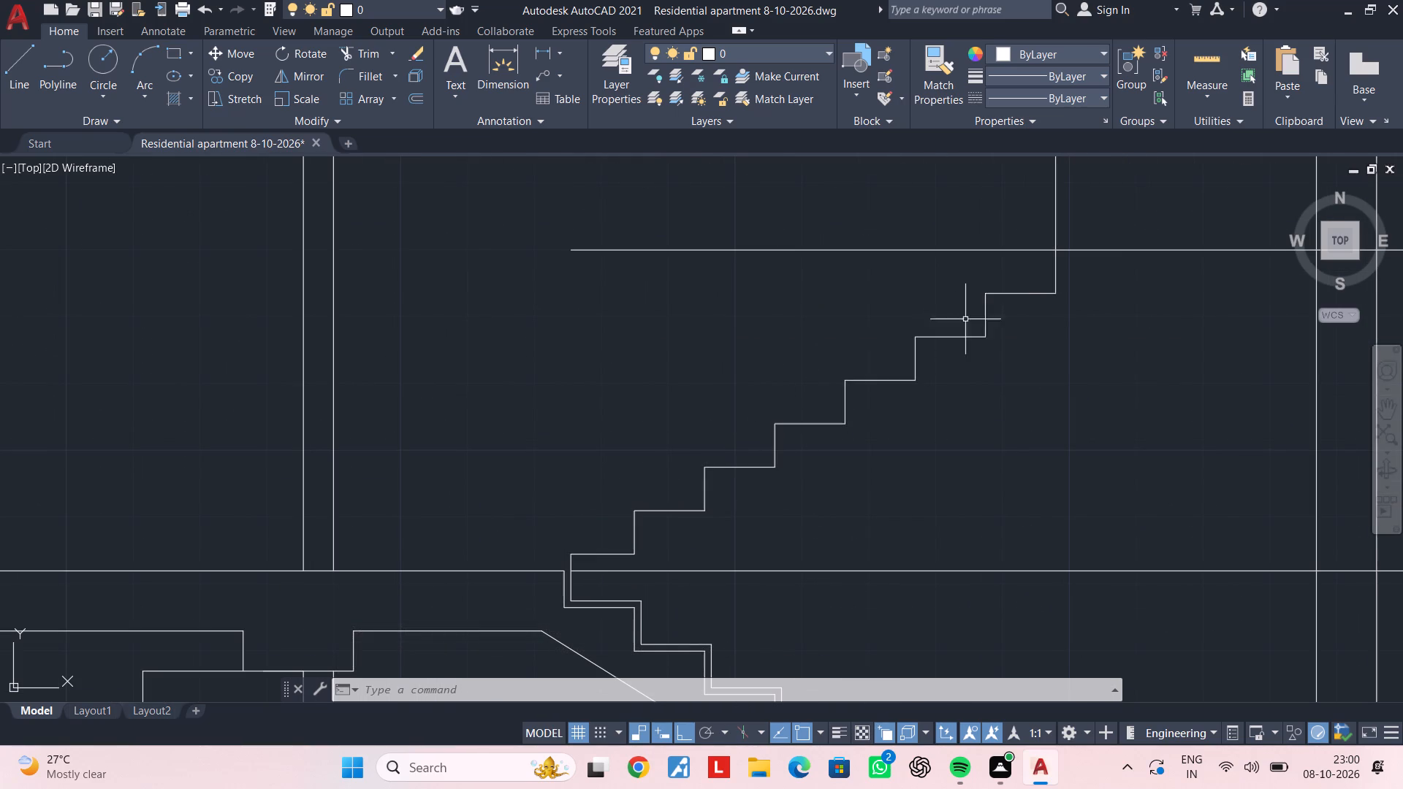
key("Escape")
key("Escape")
middle_click_drag(649, 490, 612, 488)
key("Escape")
key("Escape")
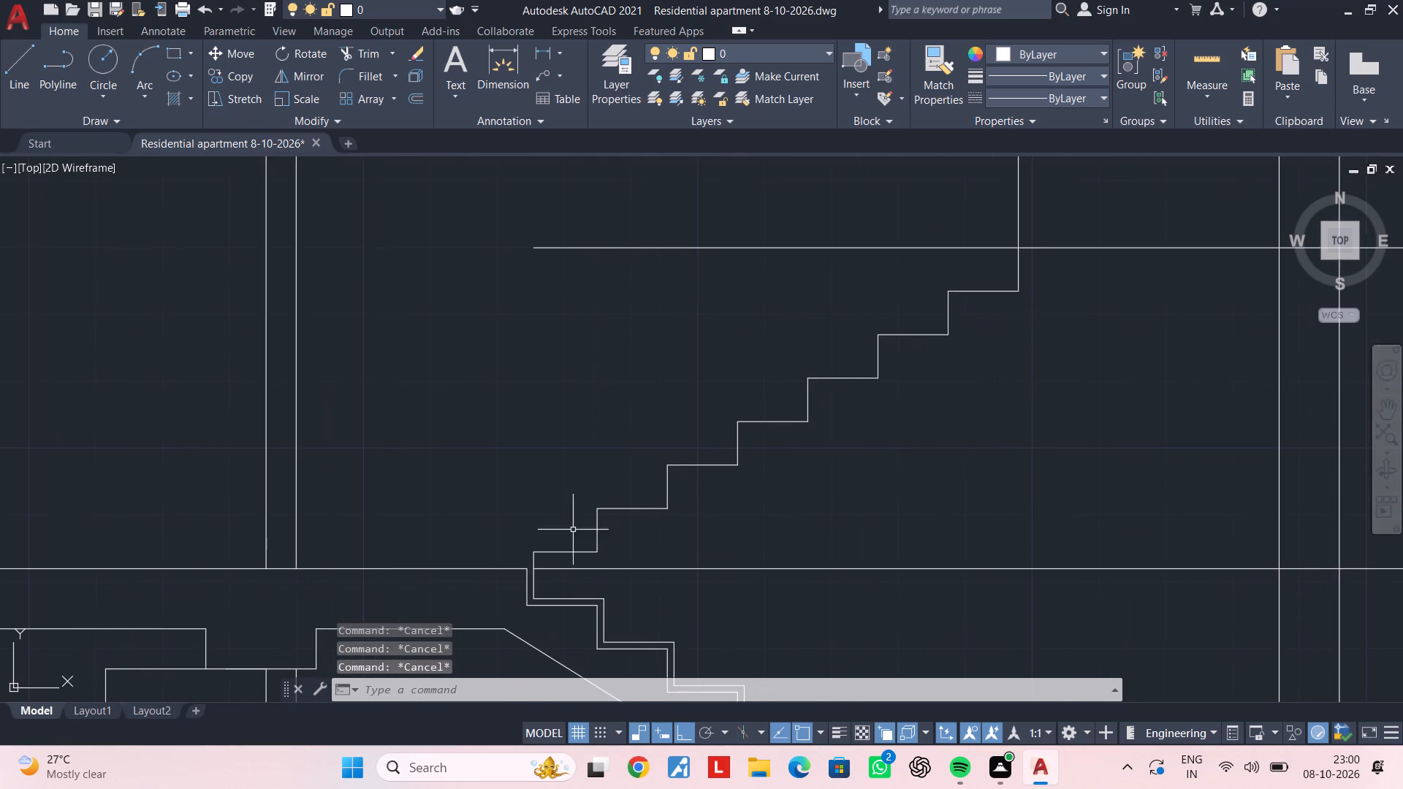
middle_click_drag(572, 530, 615, 463)
key("Escape")
key("Escape")
key("Escape")
key("Escape")
key("Escape")
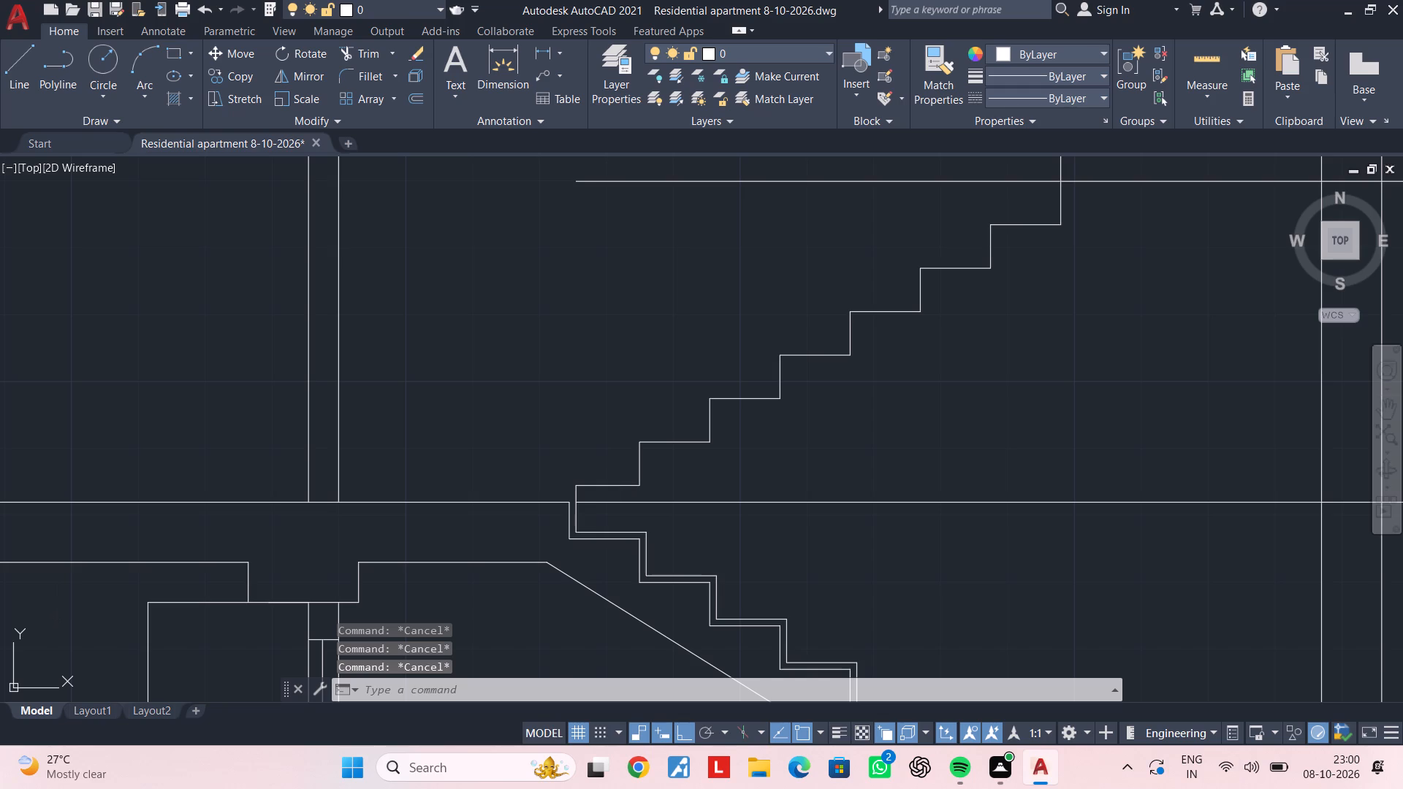
middle_click_drag(546, 461, 539, 551)
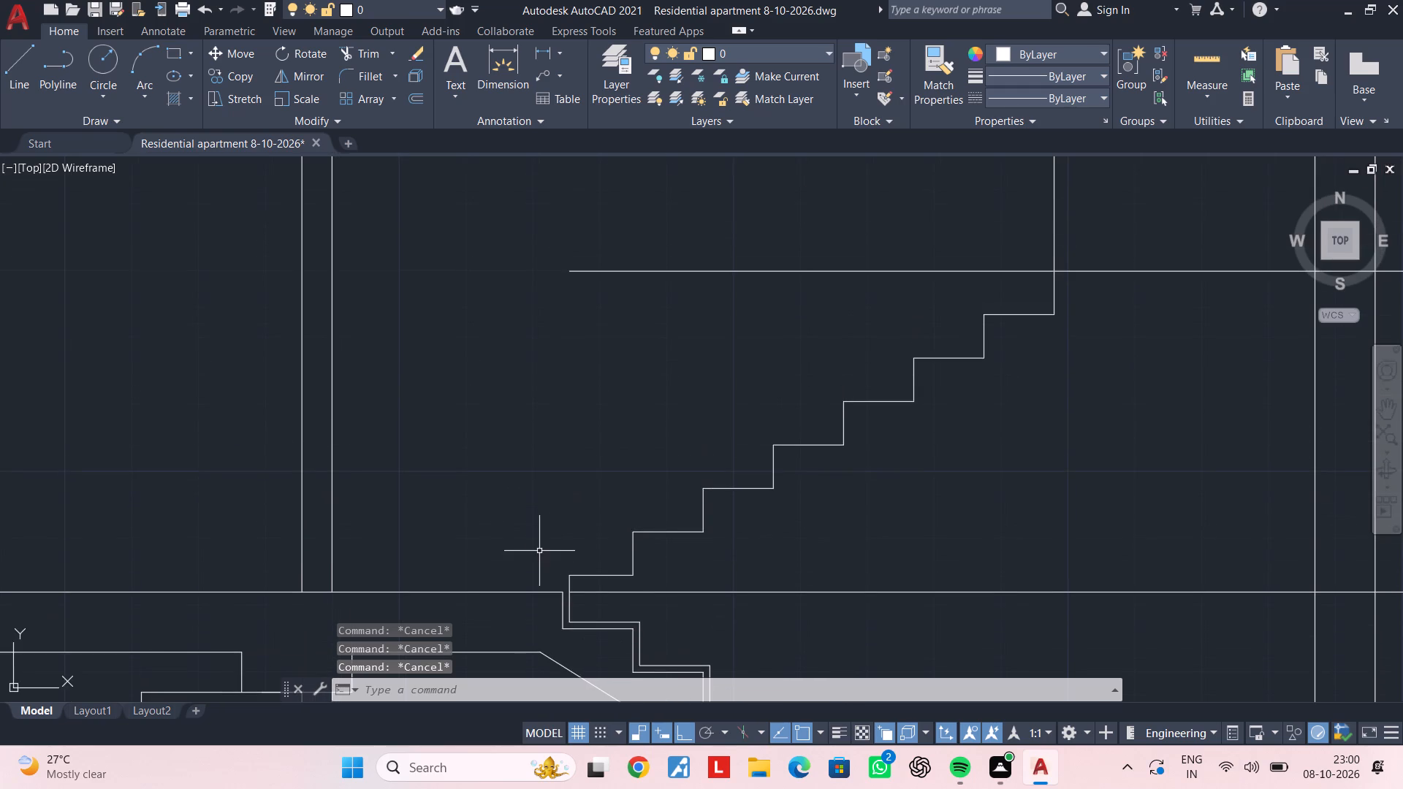
scroll(539, 551, "down", 2)
middle_click_drag(539, 551, 563, 508)
middle_click_drag(563, 498, 548, 499)
scroll(516, 506, "up", 3)
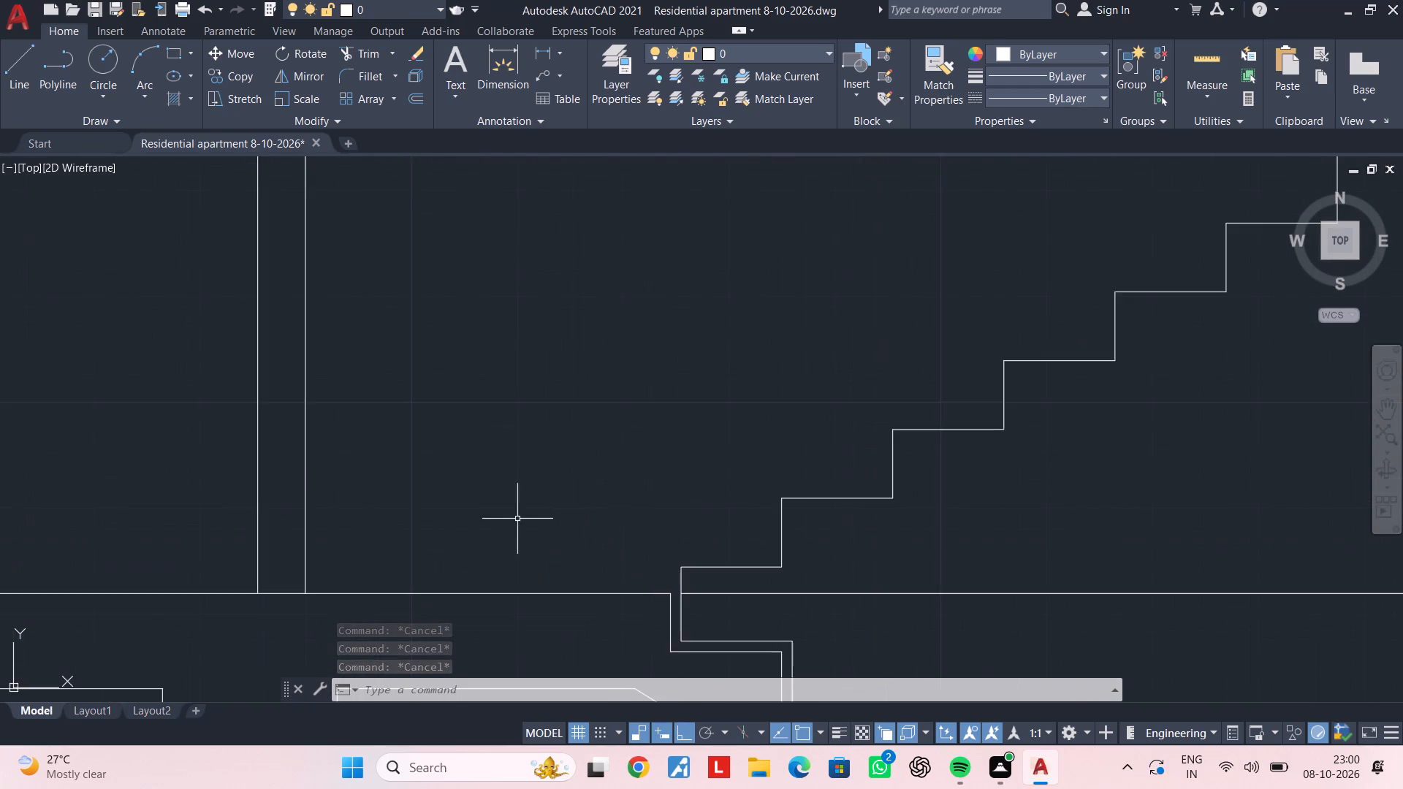
middle_click_drag(525, 519, 551, 474)
key("Escape")
key("Escape")
key("Escape")
key("Escape")
key("Escape")
key("Escape")
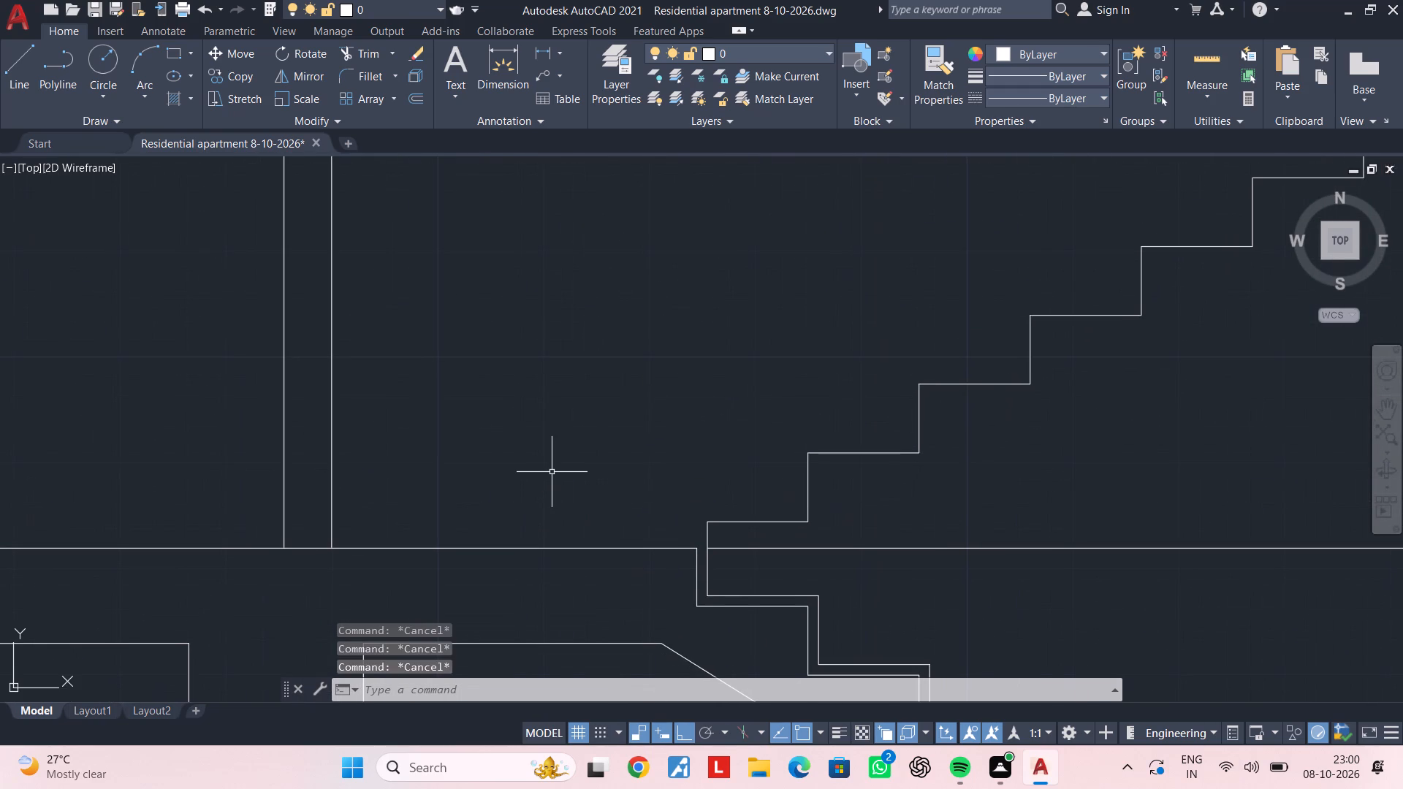
key("Escape")
scroll(552, 472, "down", 3)
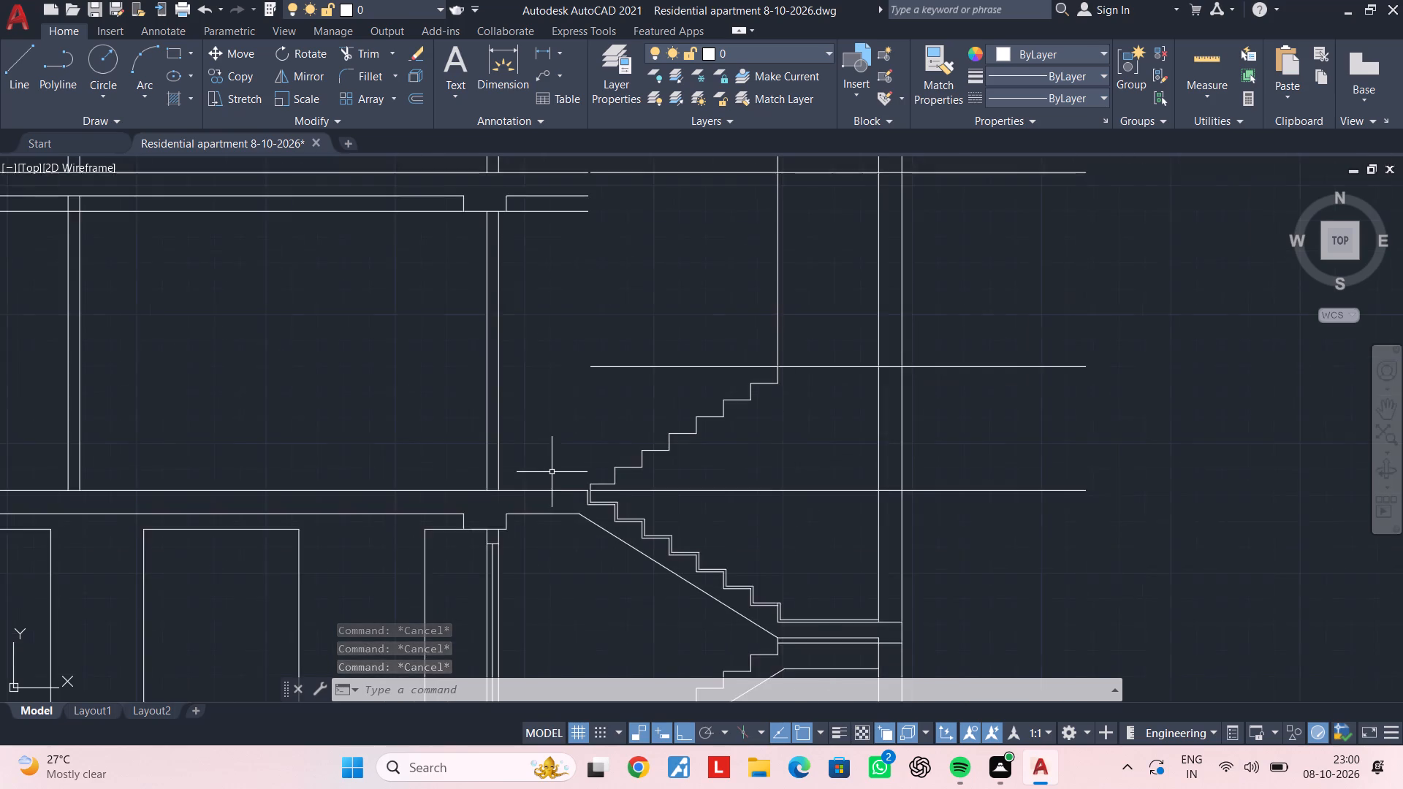
middle_click_drag(552, 472, 540, 428)
scroll(737, 571, "up", 2)
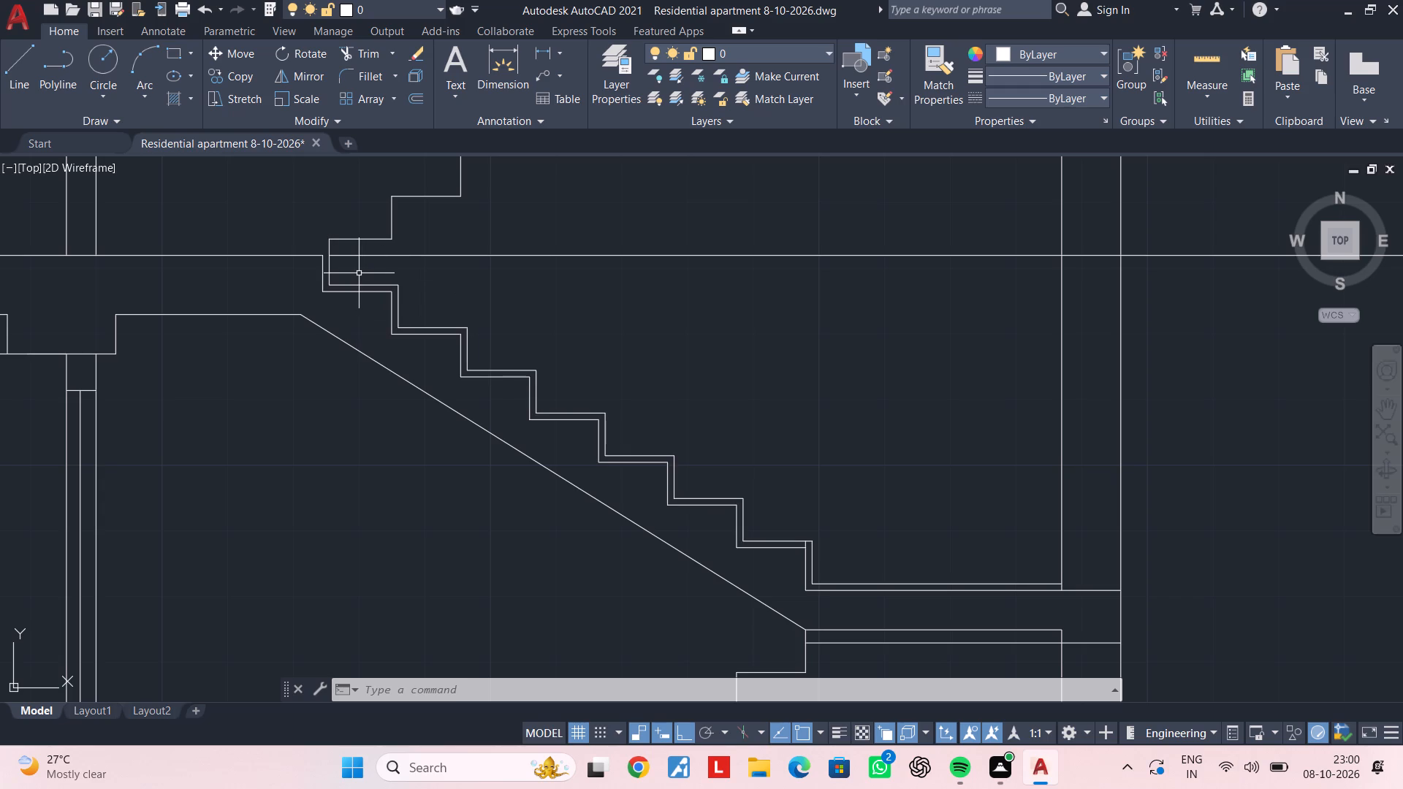
scroll(356, 273, "up", 2)
middle_click_drag(356, 273, 369, 446)
scroll(366, 446, "down", 1)
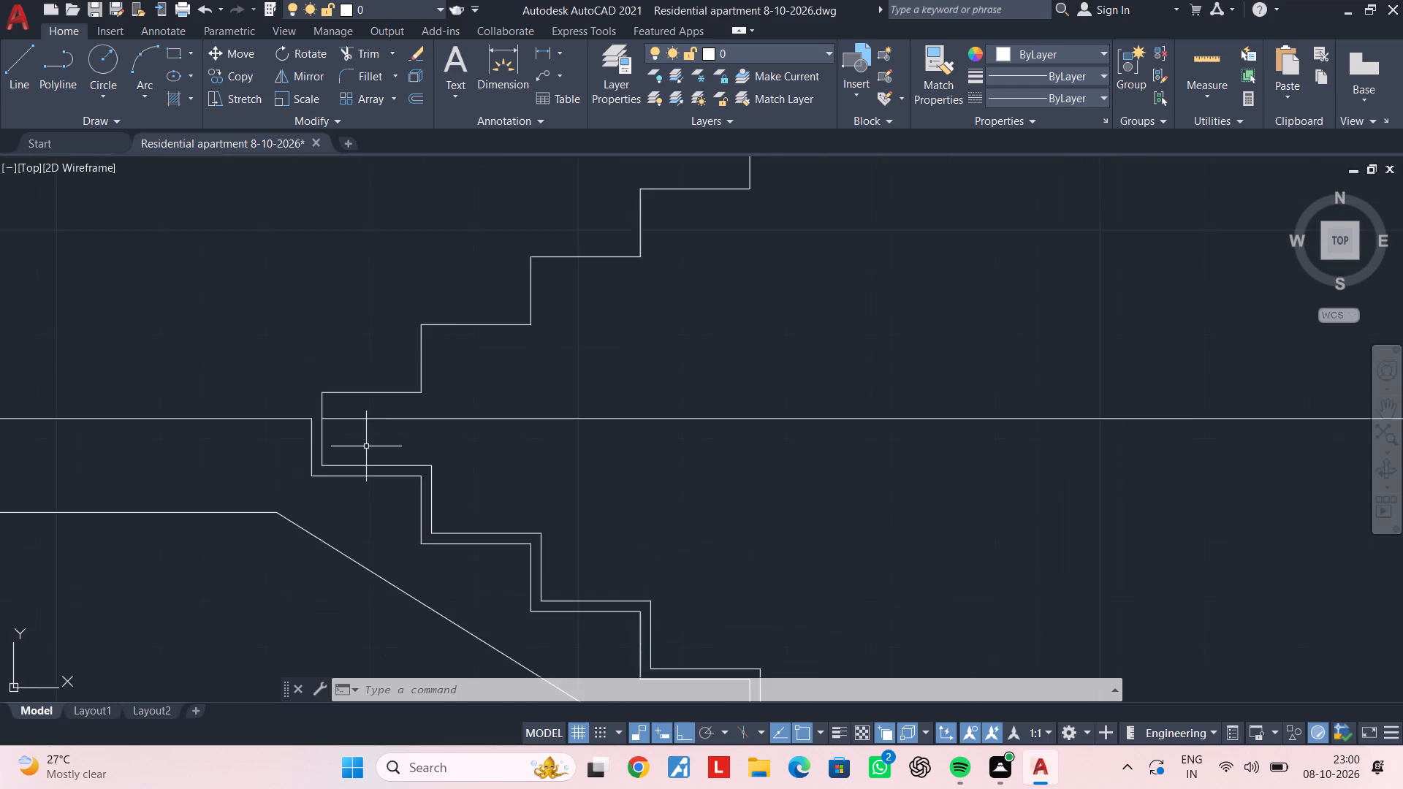
scroll(366, 446, "down", 1)
middle_click_drag(366, 446, 693, 486)
scroll(695, 481, "up", 1)
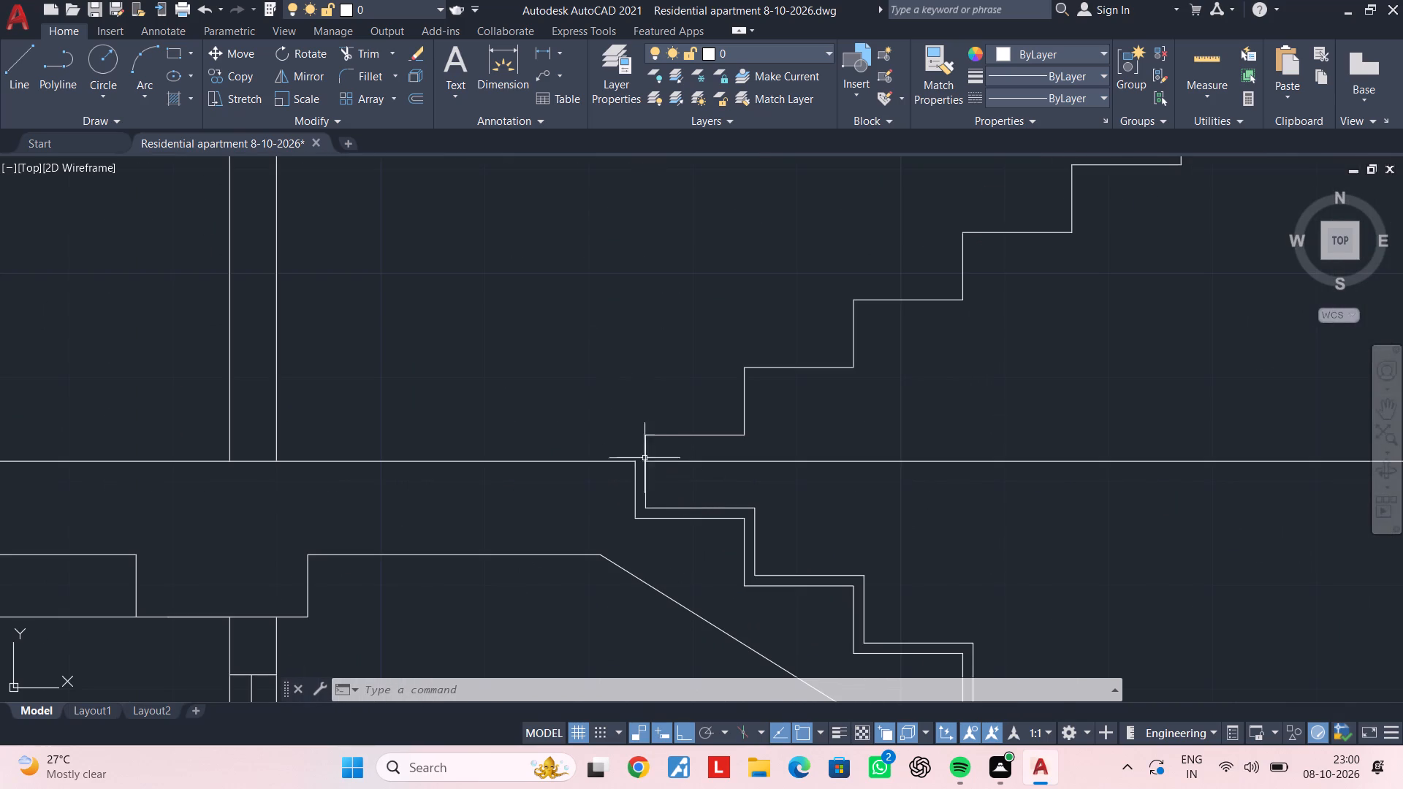
middle_click_drag(618, 431, 569, 519)
key("Escape")
scroll(607, 488, "down", 3)
key("Escape")
middle_click_drag(609, 487, 478, 495)
key("Escape")
key("Escape")
middle_click_drag(477, 477, 477, 568)
middle_click_drag(474, 536, 506, 502)
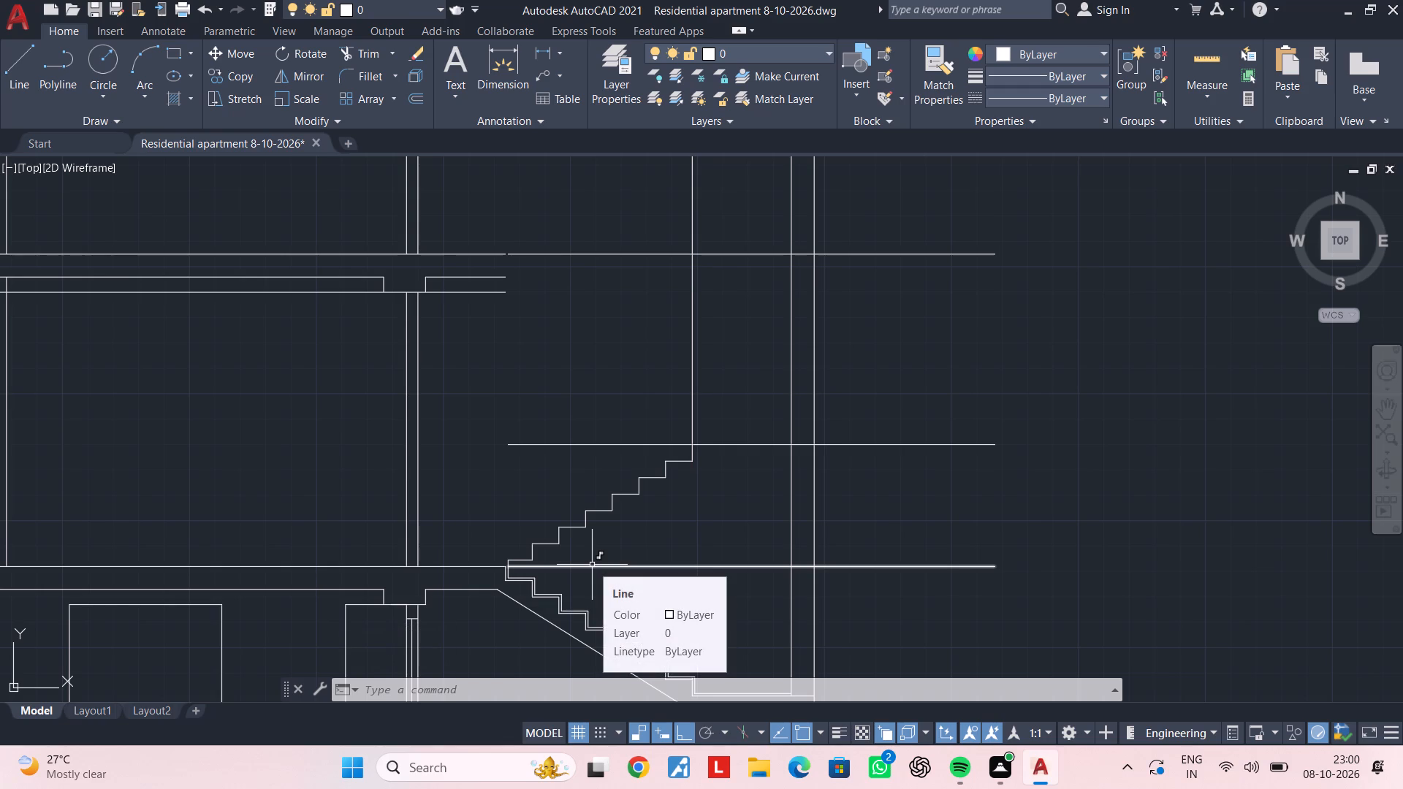
Trim the upper landing-level line where it runs over the new flight, back to the flight's top riser line.
key("Escape")
key("Escape")
key("Escape")
key("Escape")
key("t")
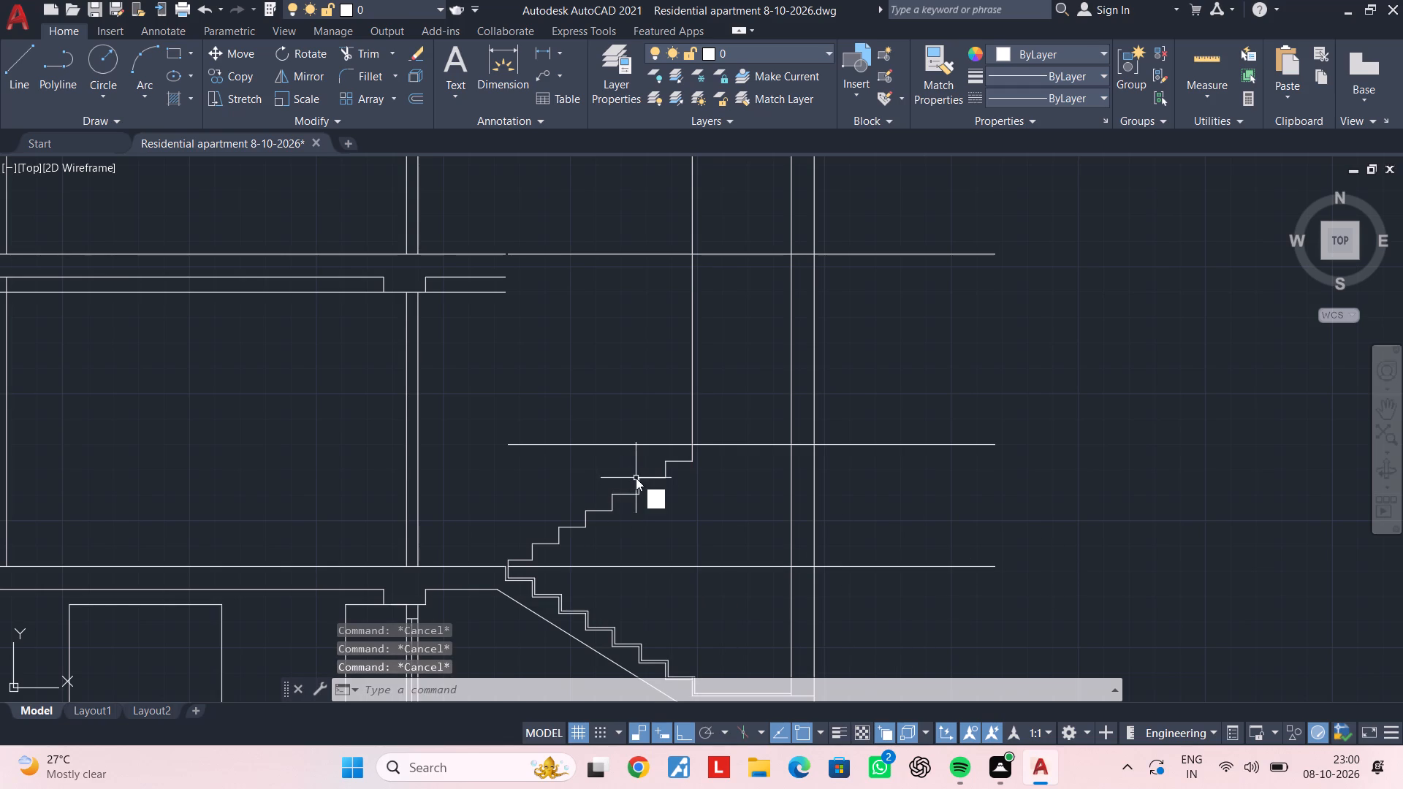
key("r")
key("space")
left_click(645, 443)
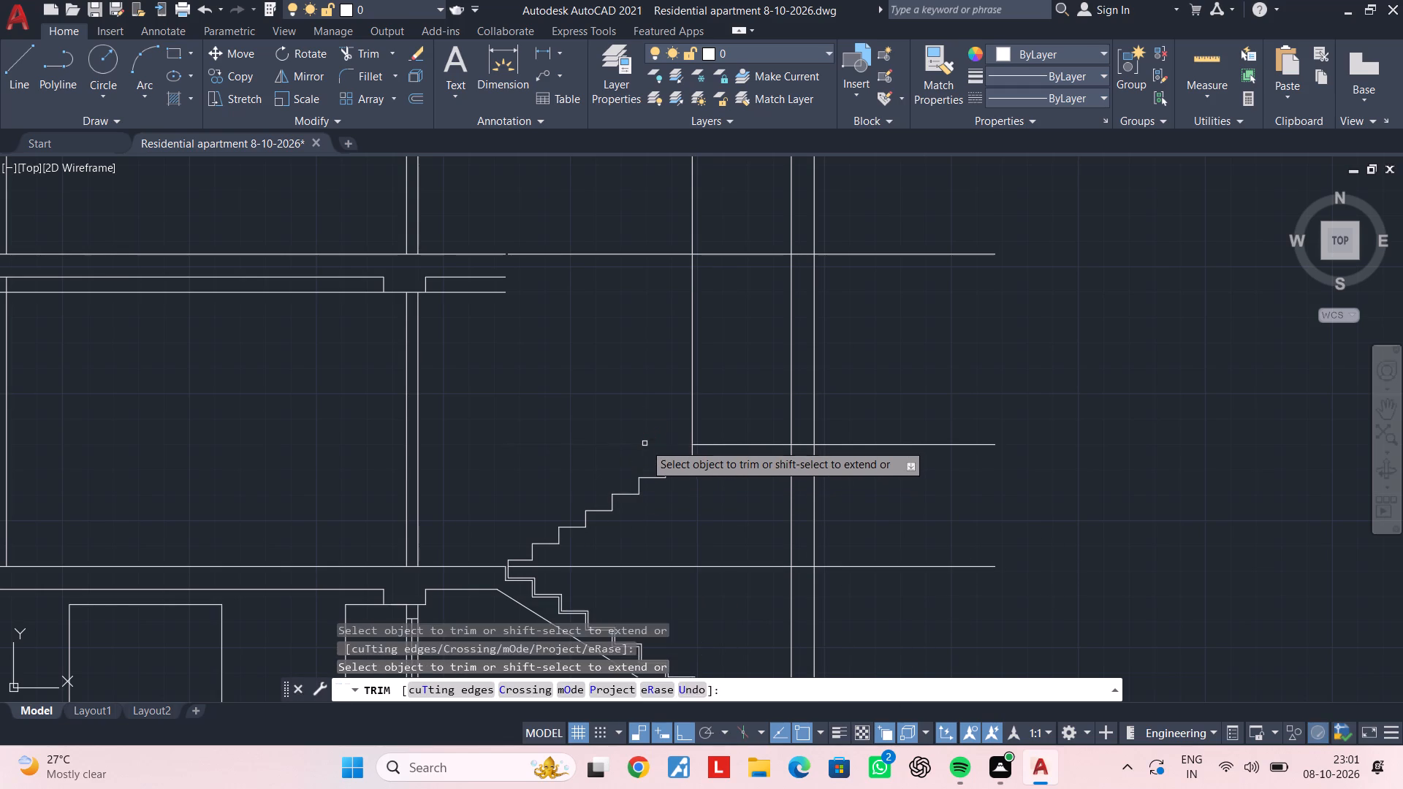
key("Escape")
key("Escape")
Offset the upper landing line 2" downward.
middle_click_drag(734, 468, 740, 368)
key("Escape")
scroll(726, 370, "up", 2)
middle_click_drag(719, 395, 737, 337)
key("Escape")
key("Escape")
key("Escape")
key("Escape")
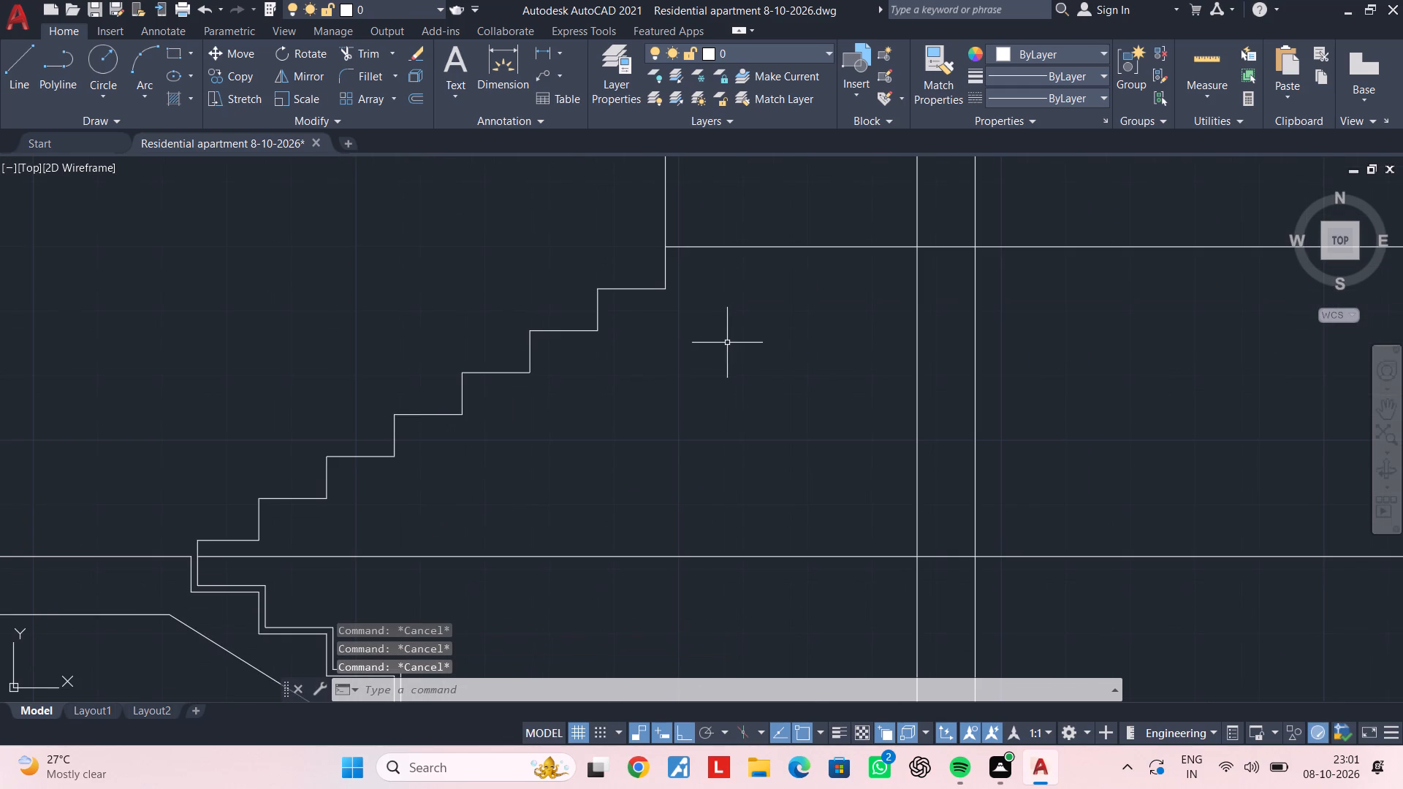
key("Escape")
key("Escape")
key("Escape")
key("Escape")
key("Escape")
key("Escape")
key("Escape")
type("of 2\"")
key("Return")
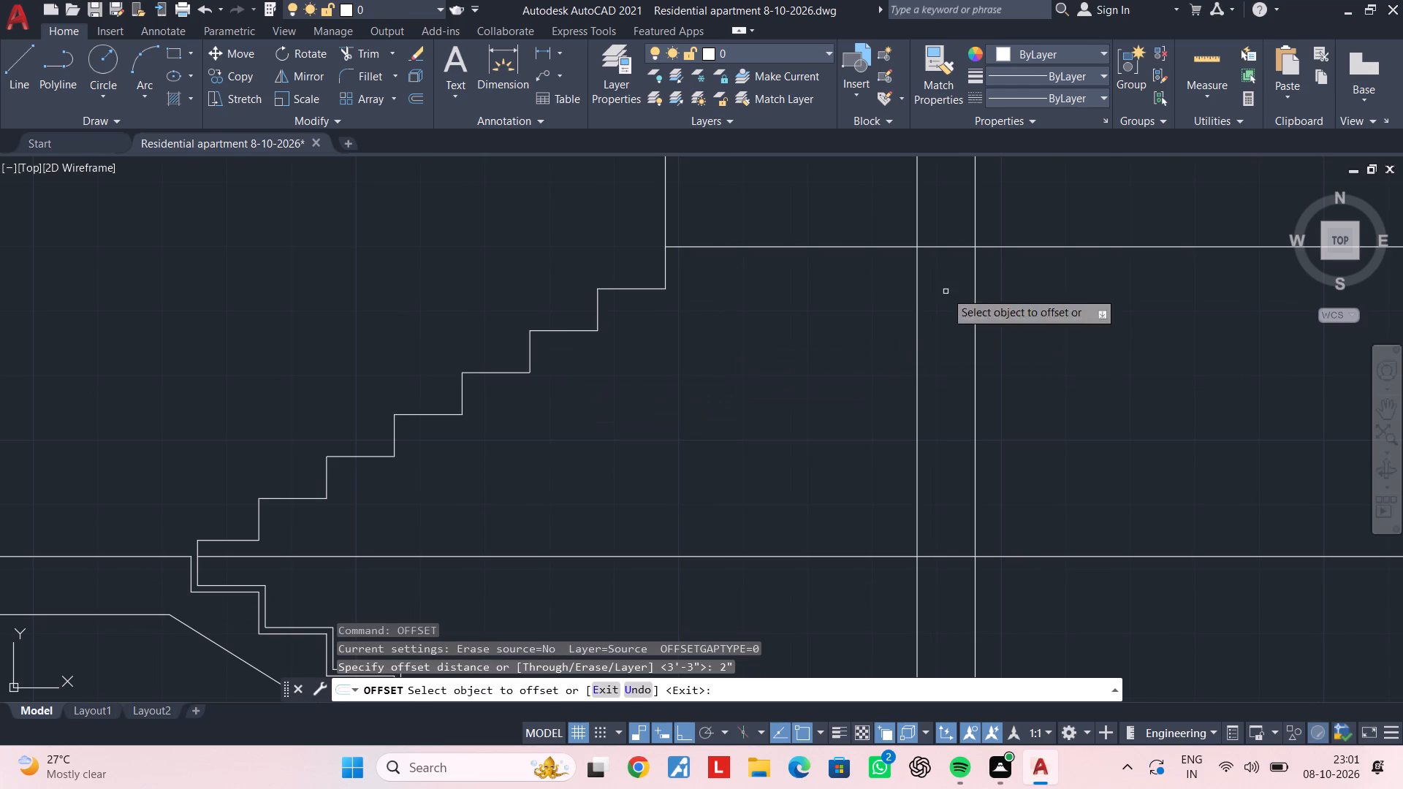
left_click(845, 245)
left_click(847, 296)
key("Escape")
key("Escape")
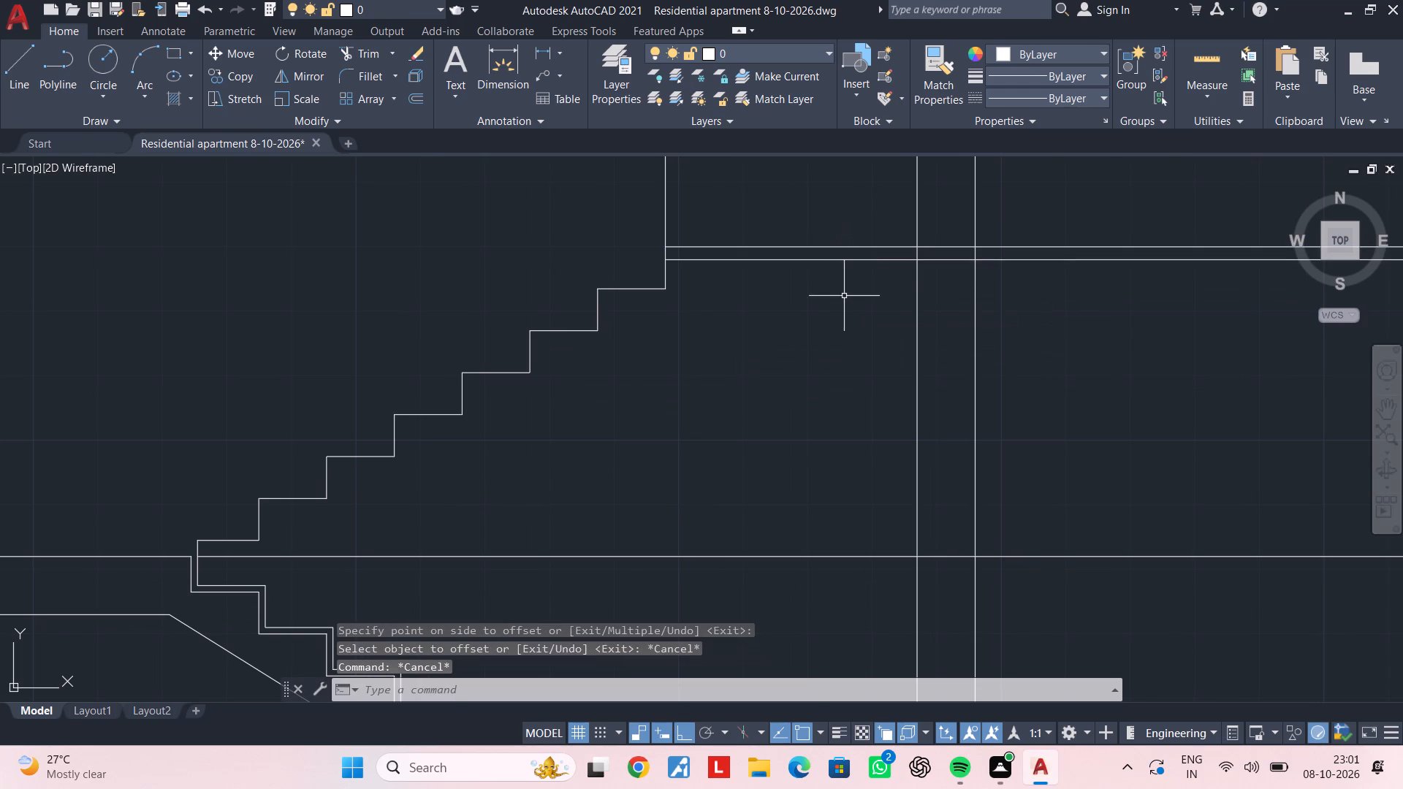
Trim both upper landing lines beyond the outer wall face, and the lower one also within the wall thickness.
key("t")
type("r")
key("space")
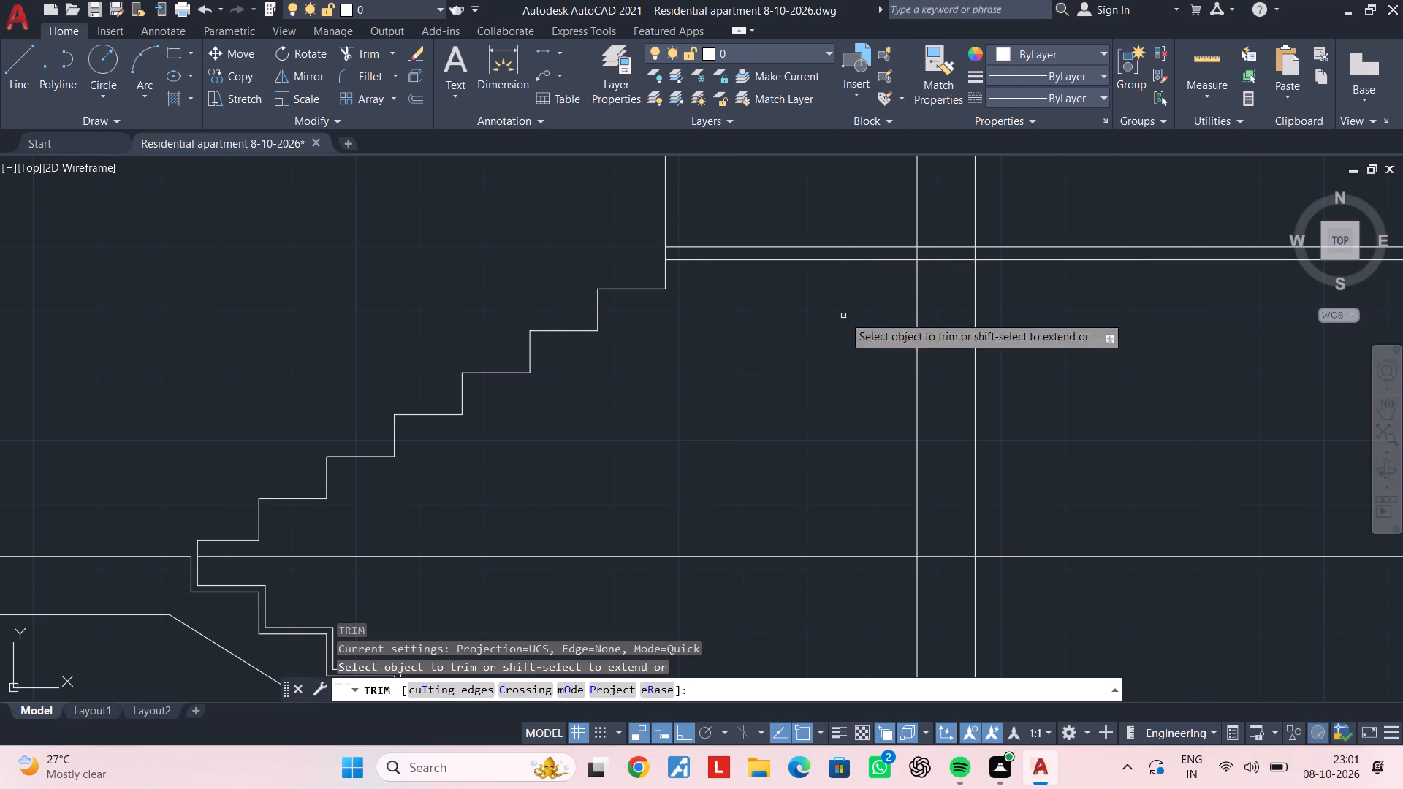
left_click(1073, 277)
left_click(1072, 228)
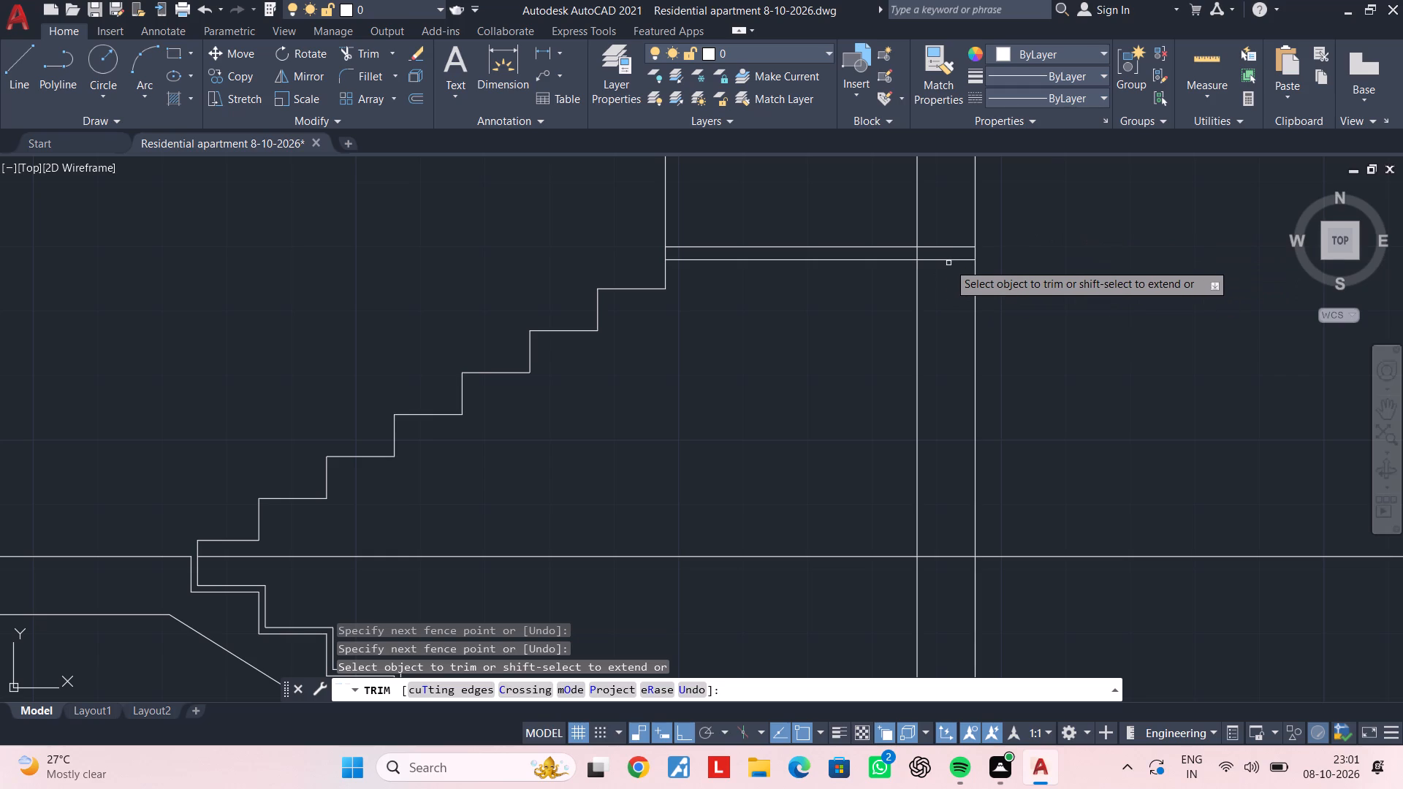
left_click(950, 259)
key("Escape")
key("Escape")
middle_click_drag(799, 312, 790, 386)
key("Escape")
key("Escape")
key("Escape")
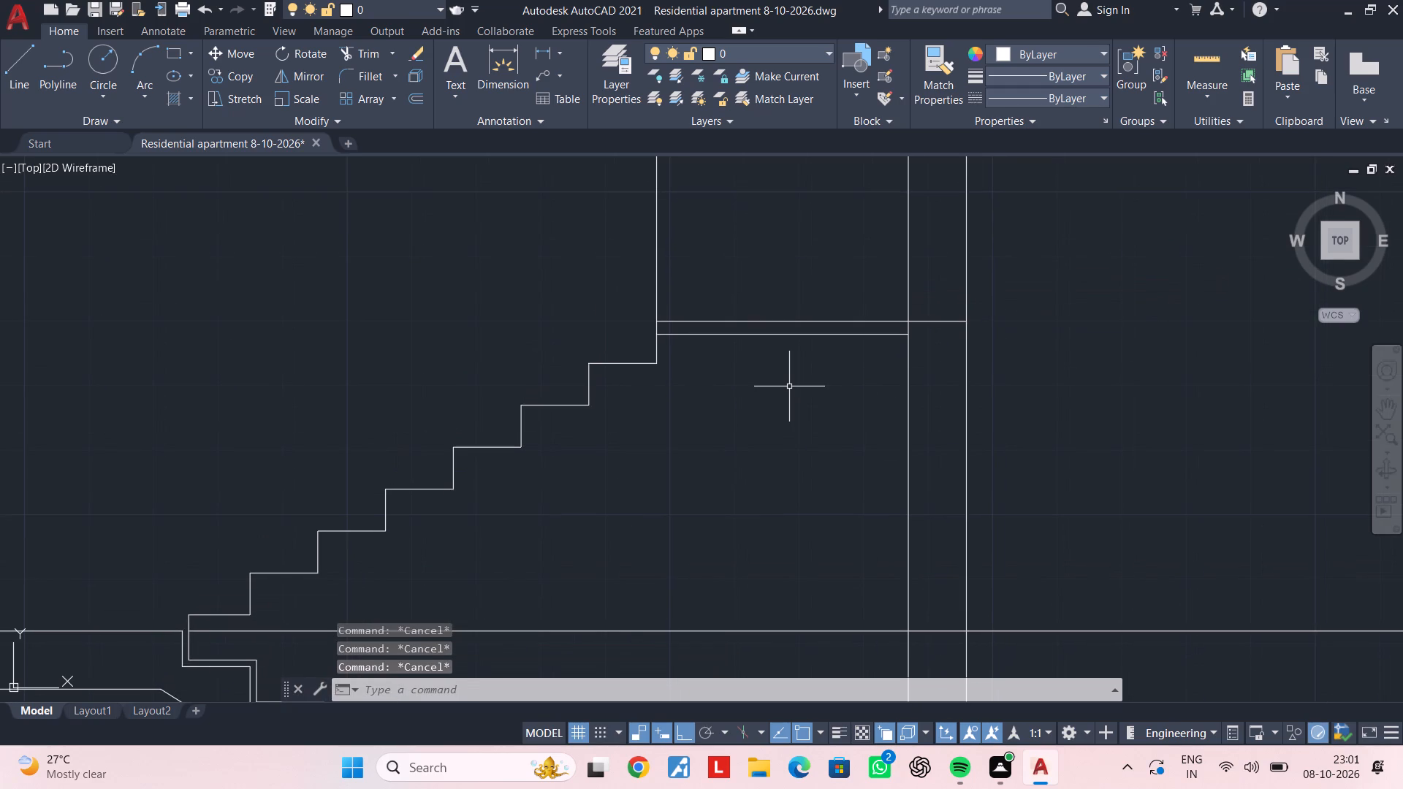
key("Escape")
key("Escape")
key("Escape")
key("Escape")
key("Escape")
key("Escape")
key("Escape")
key("Escape")
Measure the vertical thickness of the lower landing slab, from its lower top line to its soffit.
middle_click_drag(789, 386, 777, 419)
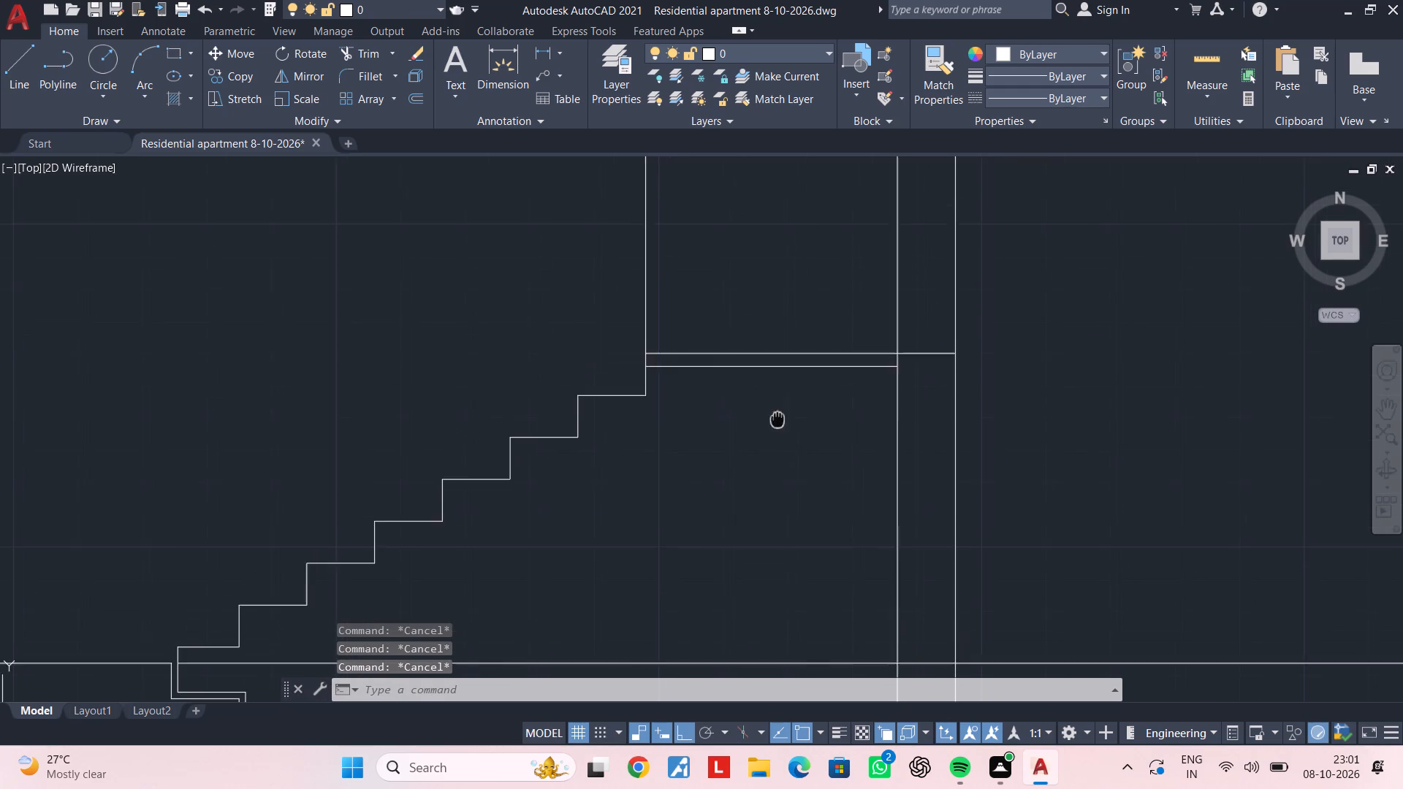
middle_click_drag(777, 419, 777, 420)
scroll(776, 416, "down", 3)
middle_click_drag(776, 416, 781, 220)
scroll(764, 348, "up", 3)
middle_click_drag(770, 355, 755, 358)
key("Escape")
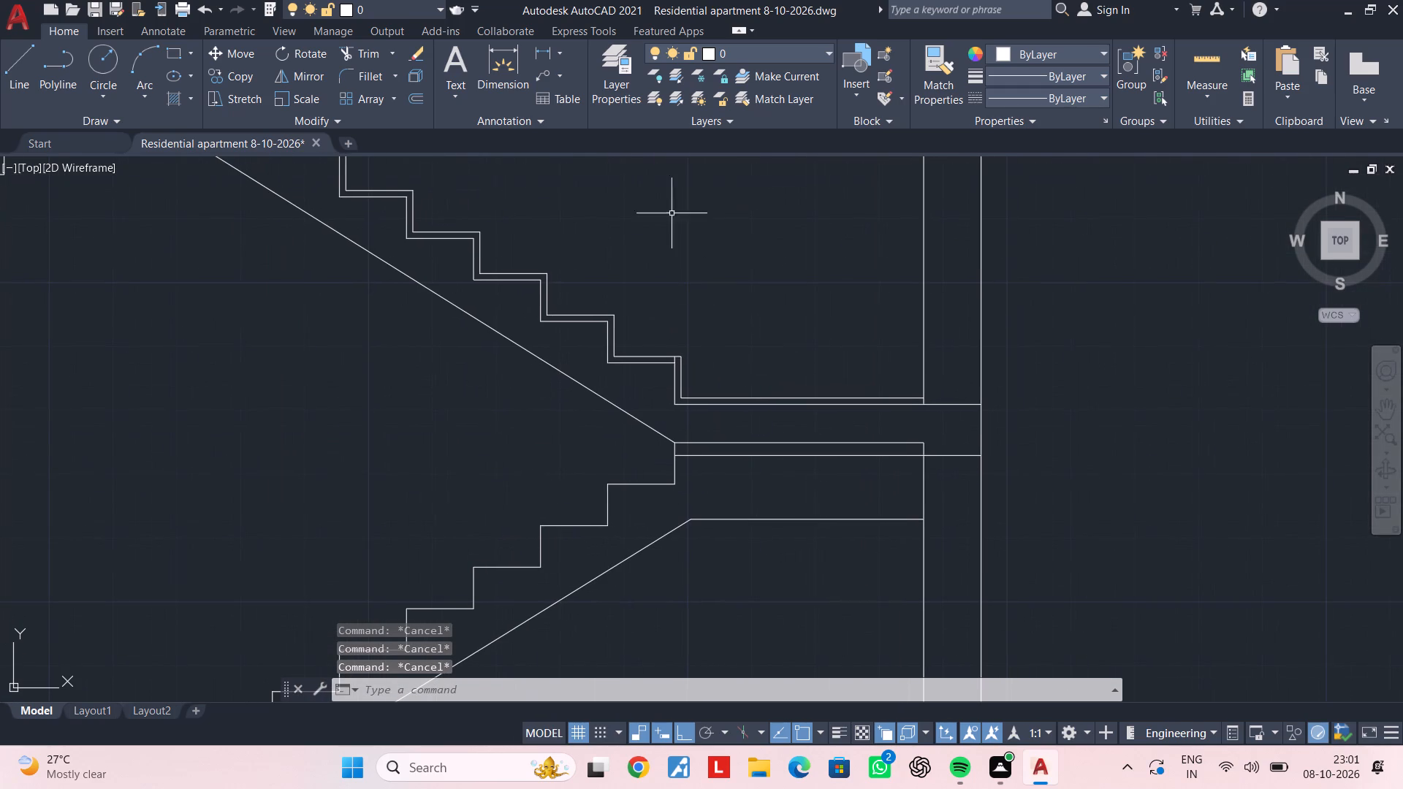
left_click(543, 56)
left_click(851, 458)
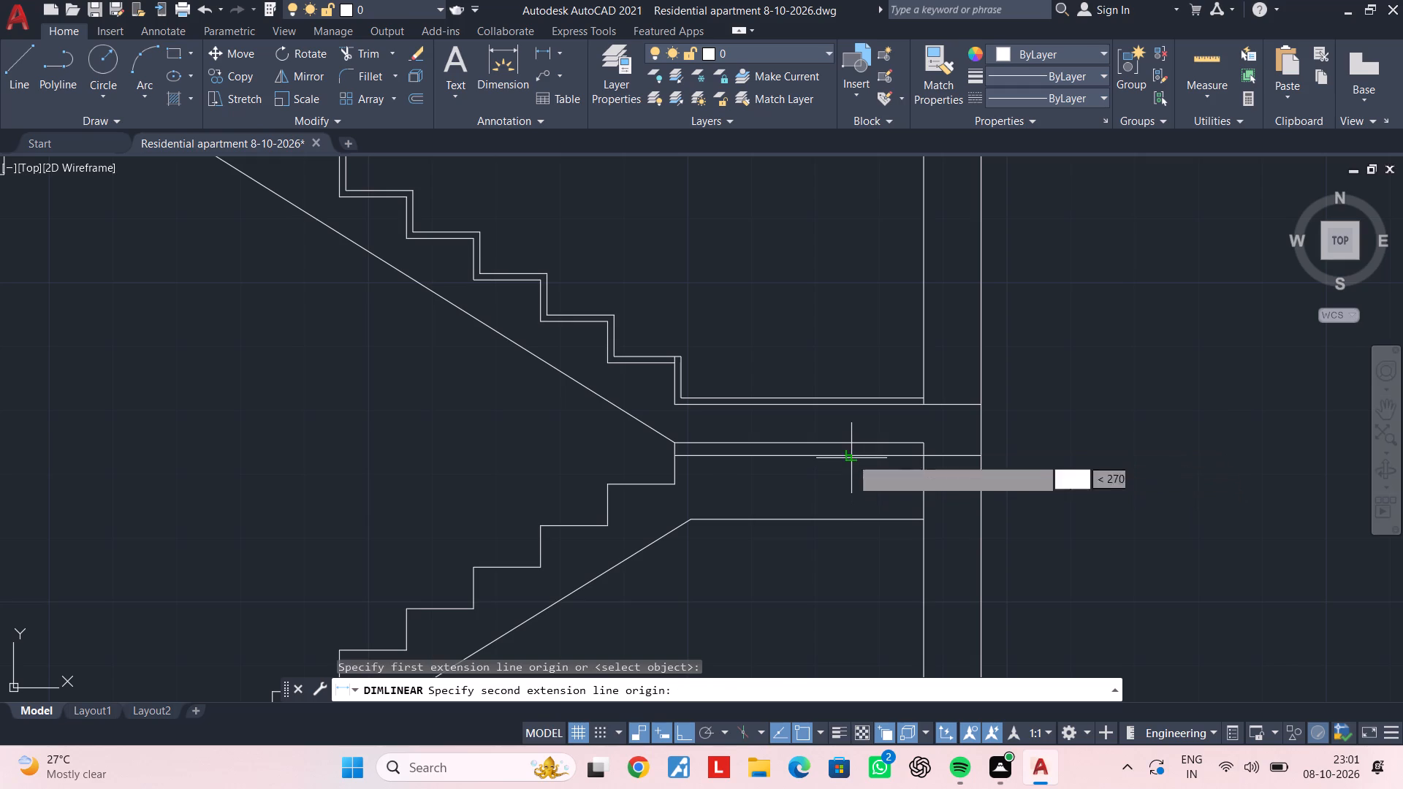
left_click(852, 518)
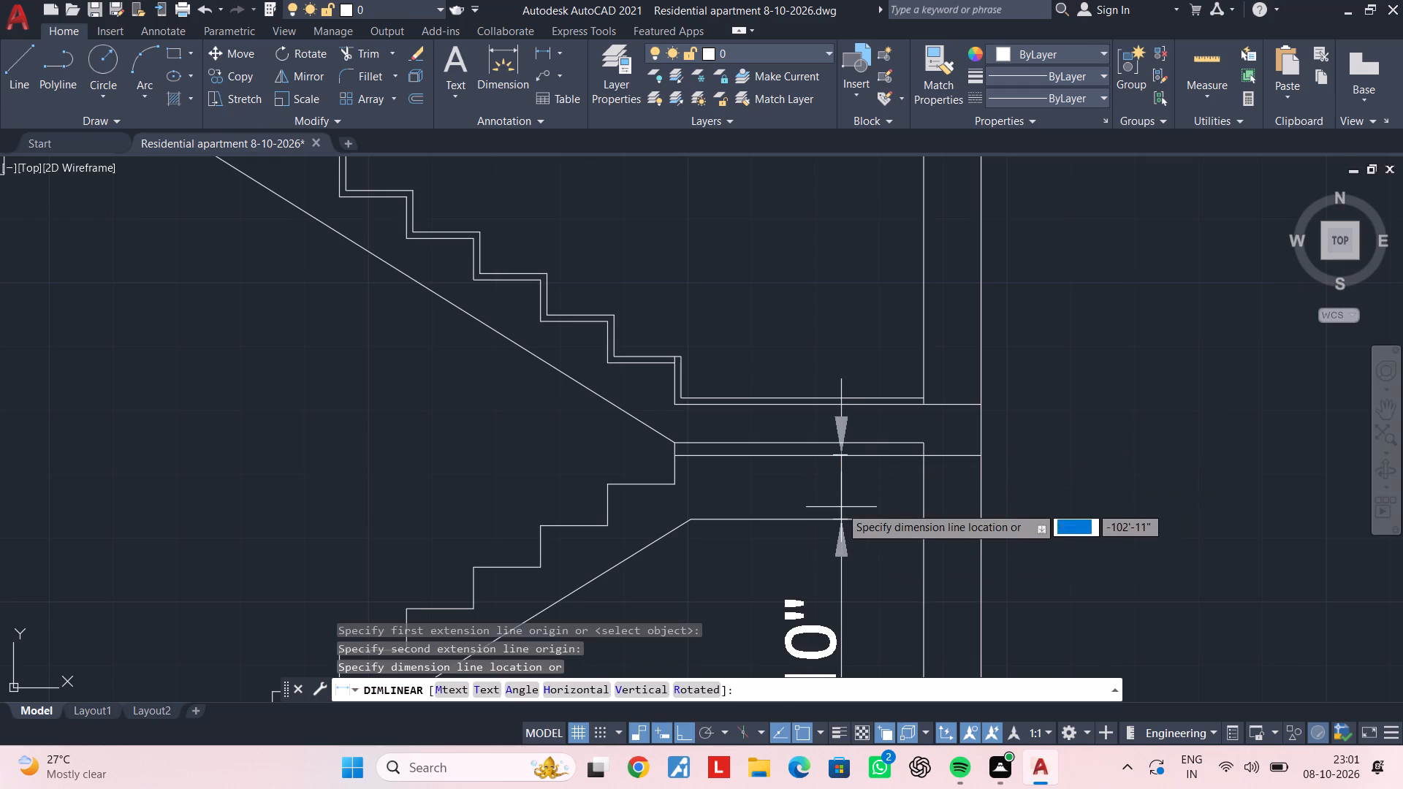
scroll(840, 506, "down", 1)
middle_click_drag(840, 500, 843, 443)
scroll(843, 443, "up", 2)
key("space")
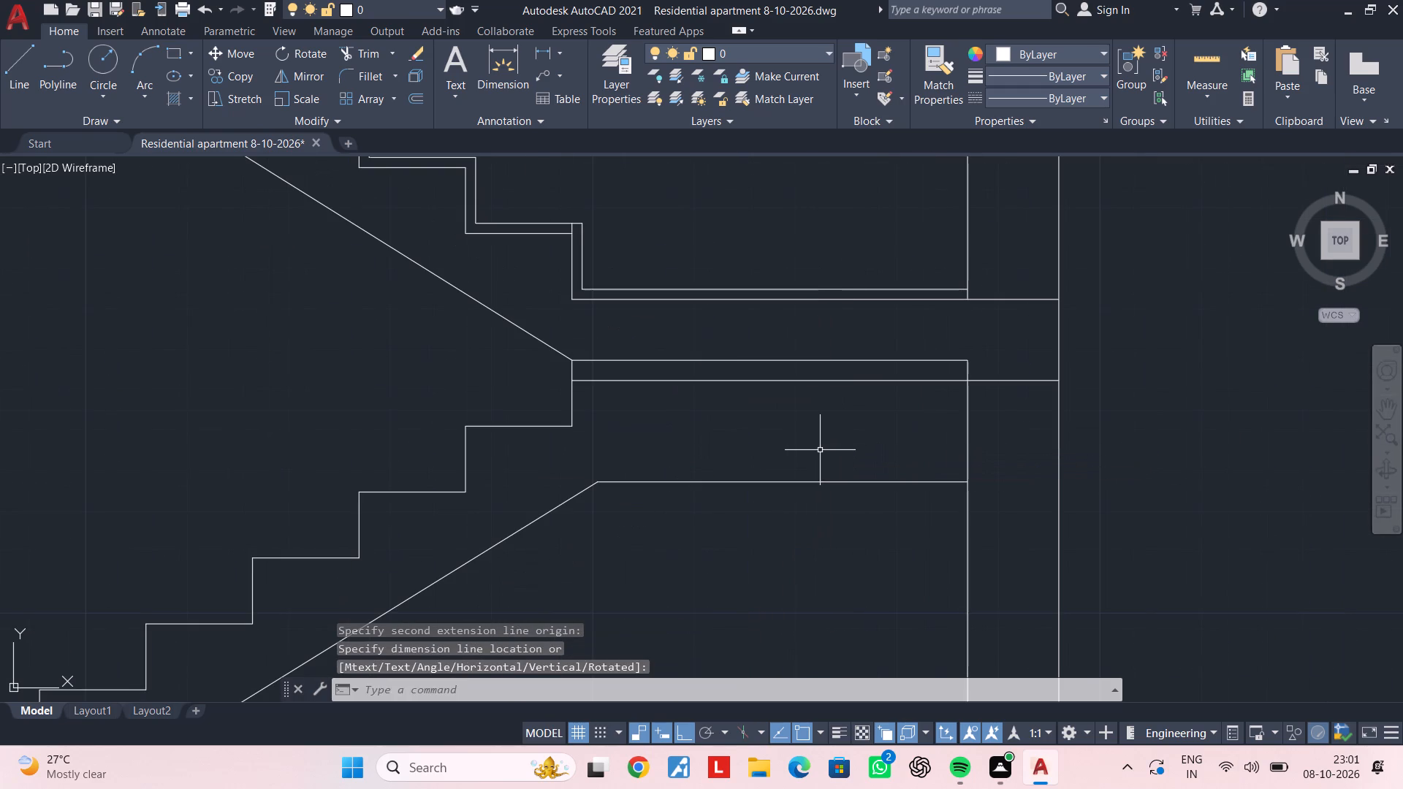
key("space")
left_click(834, 382)
left_click(830, 484)
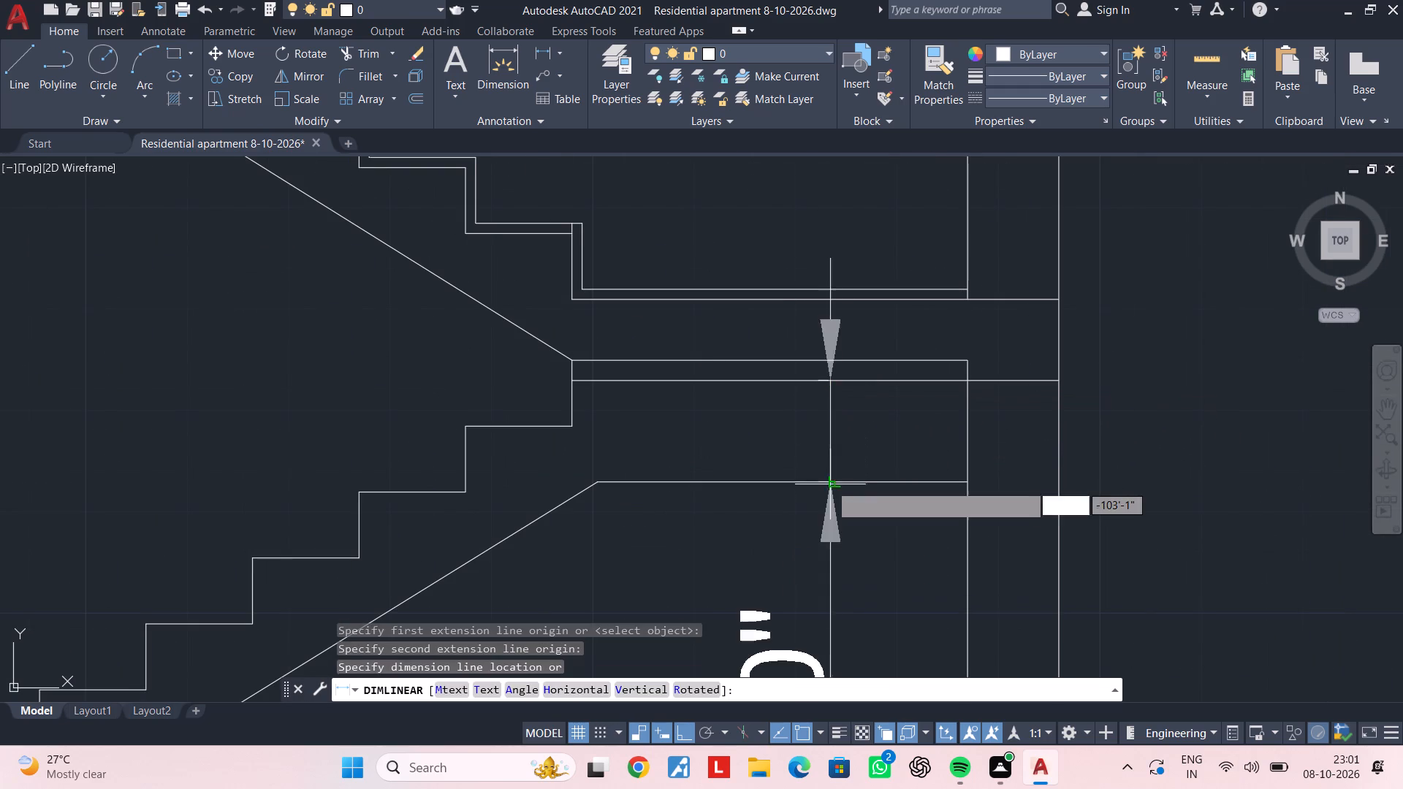
scroll(830, 484, "down", 2)
key("Escape")
Measure the horizontal distance from the lower flight's inner step corners to its sloped soffit at two steps.
middle_click_drag(748, 480, 787, 427)
key("space")
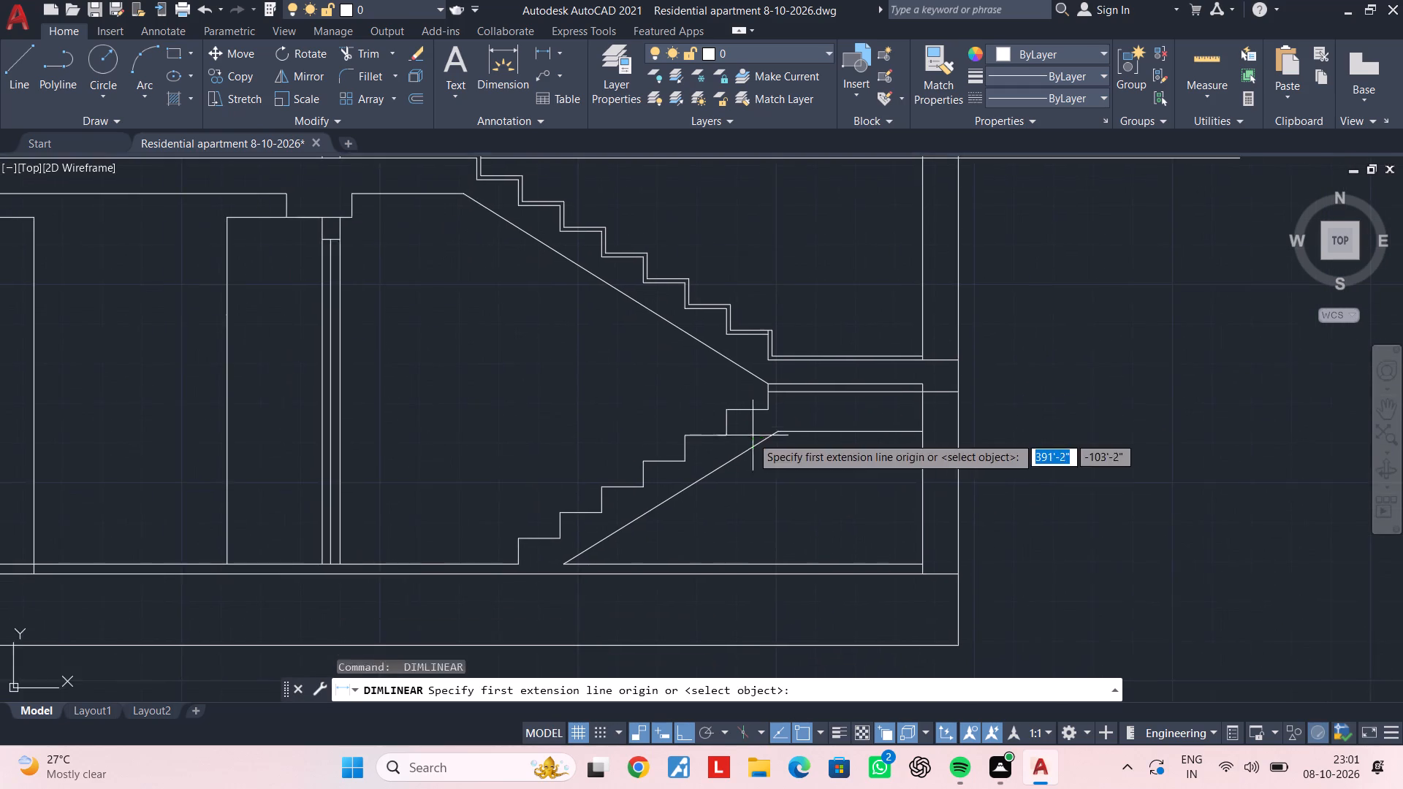
scroll(750, 436, "up", 3)
left_click(647, 435)
left_click(713, 504)
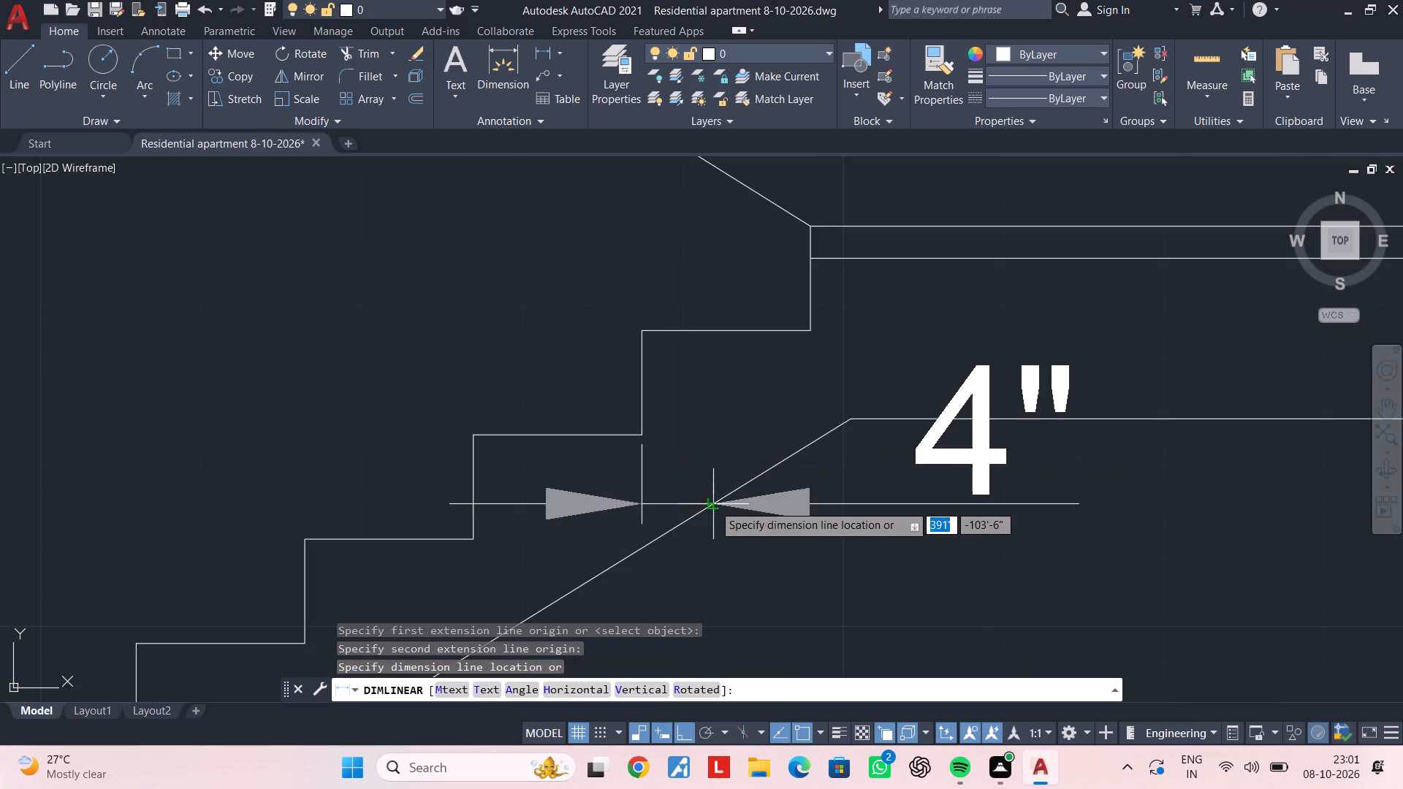
key("Escape")
key("space")
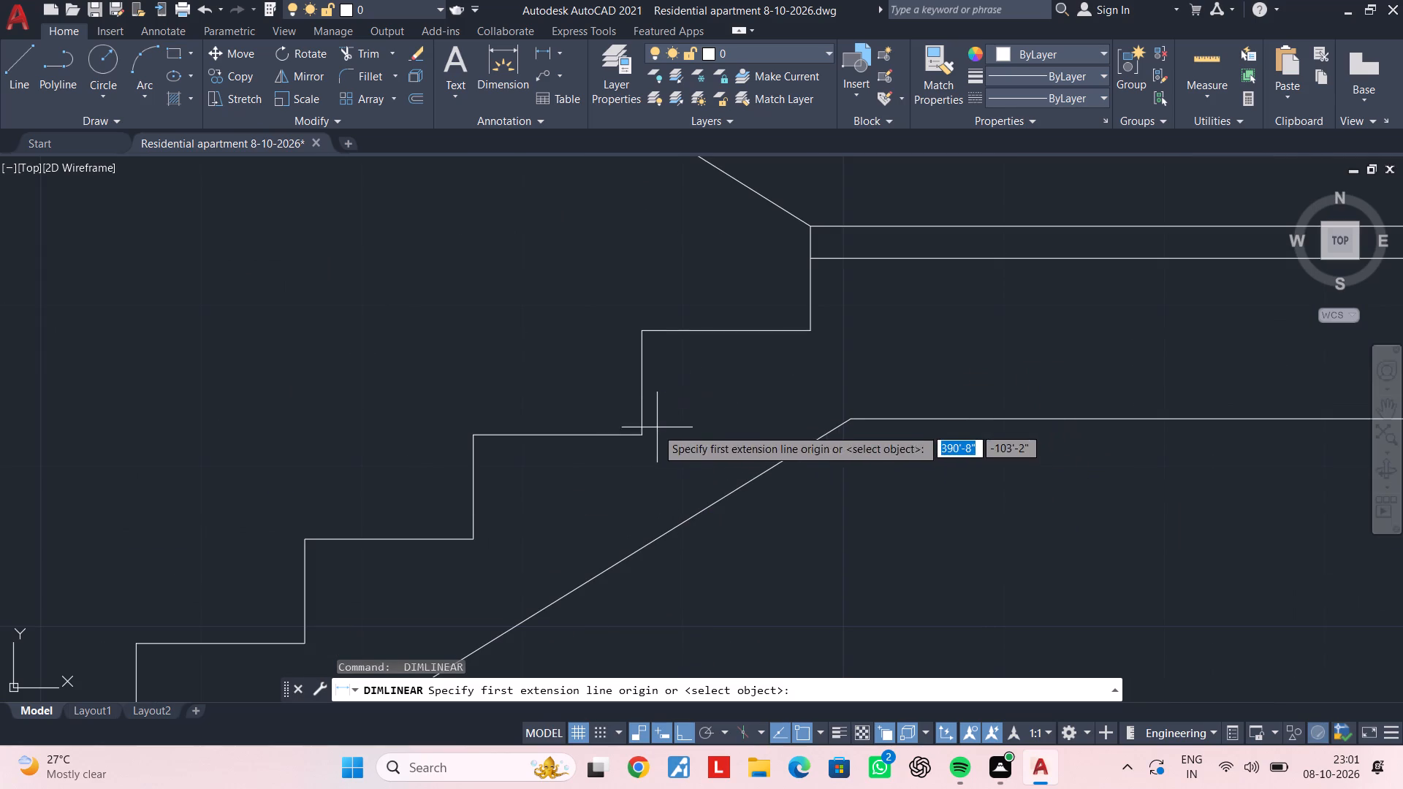
left_click(475, 538)
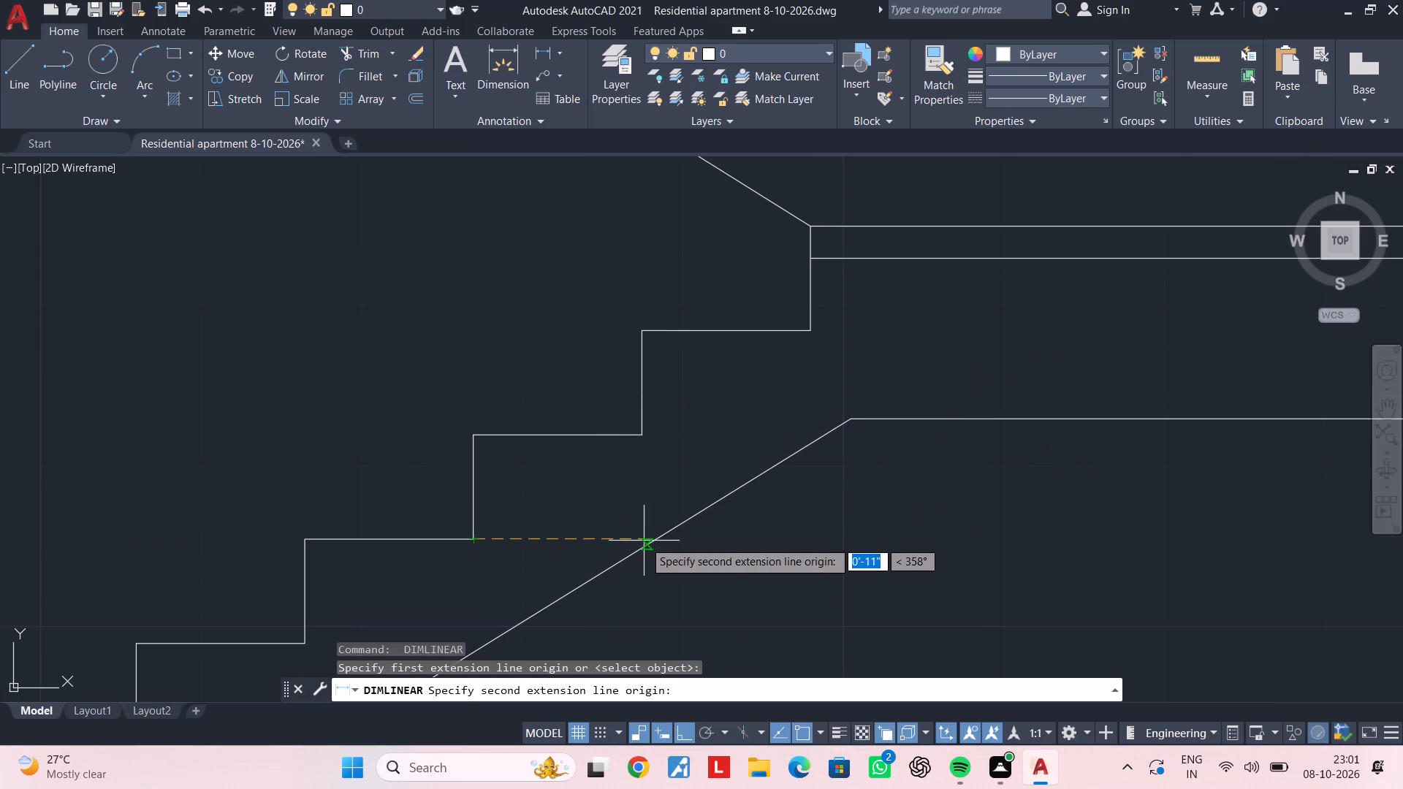
left_click(652, 541)
key("Escape")
scroll(652, 541, "down", 3)
middle_click_drag(652, 541, 813, 403)
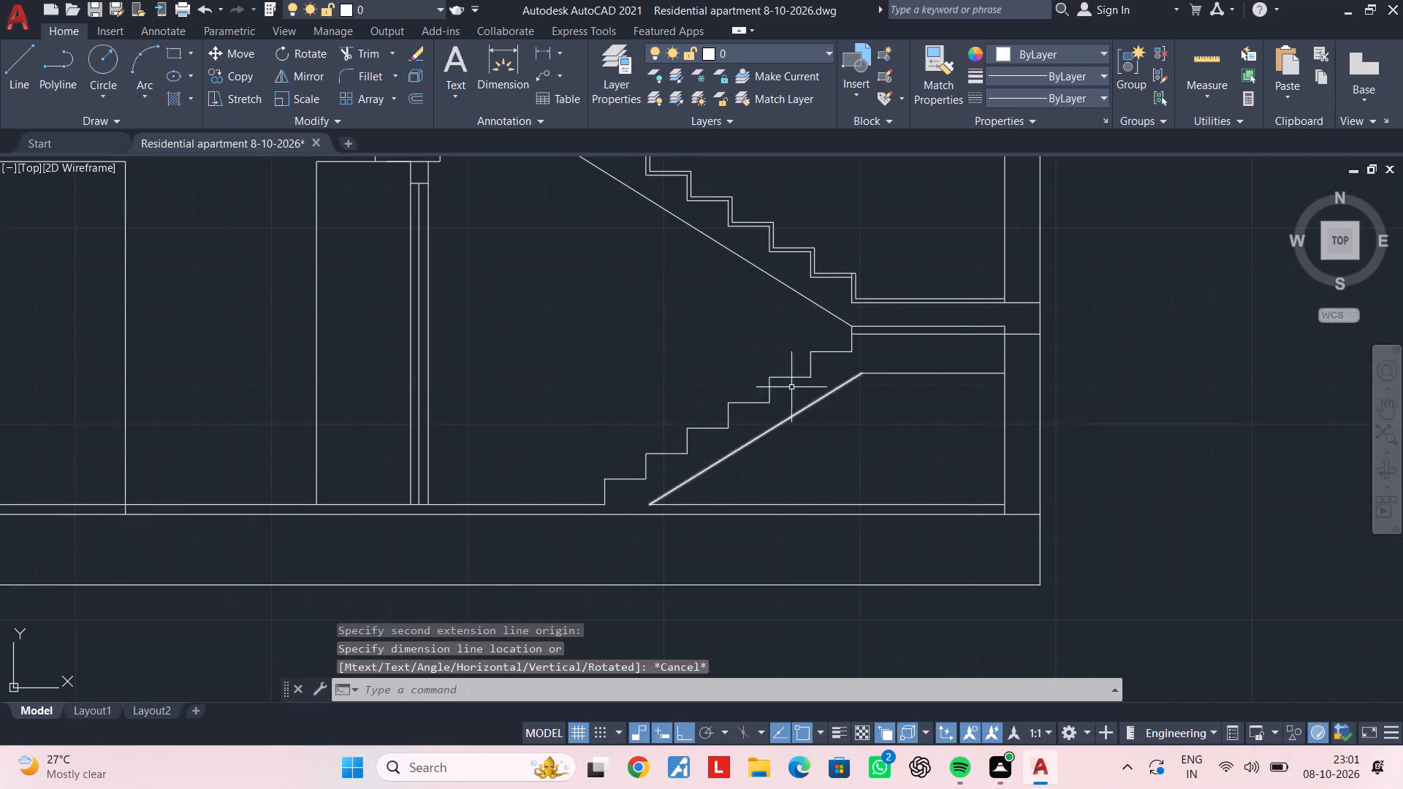
Measure the lower flight's waist thickness with an aligned dimension from an inner step corner square to the sloped soffit.
left_click(566, 47)
left_click(560, 56)
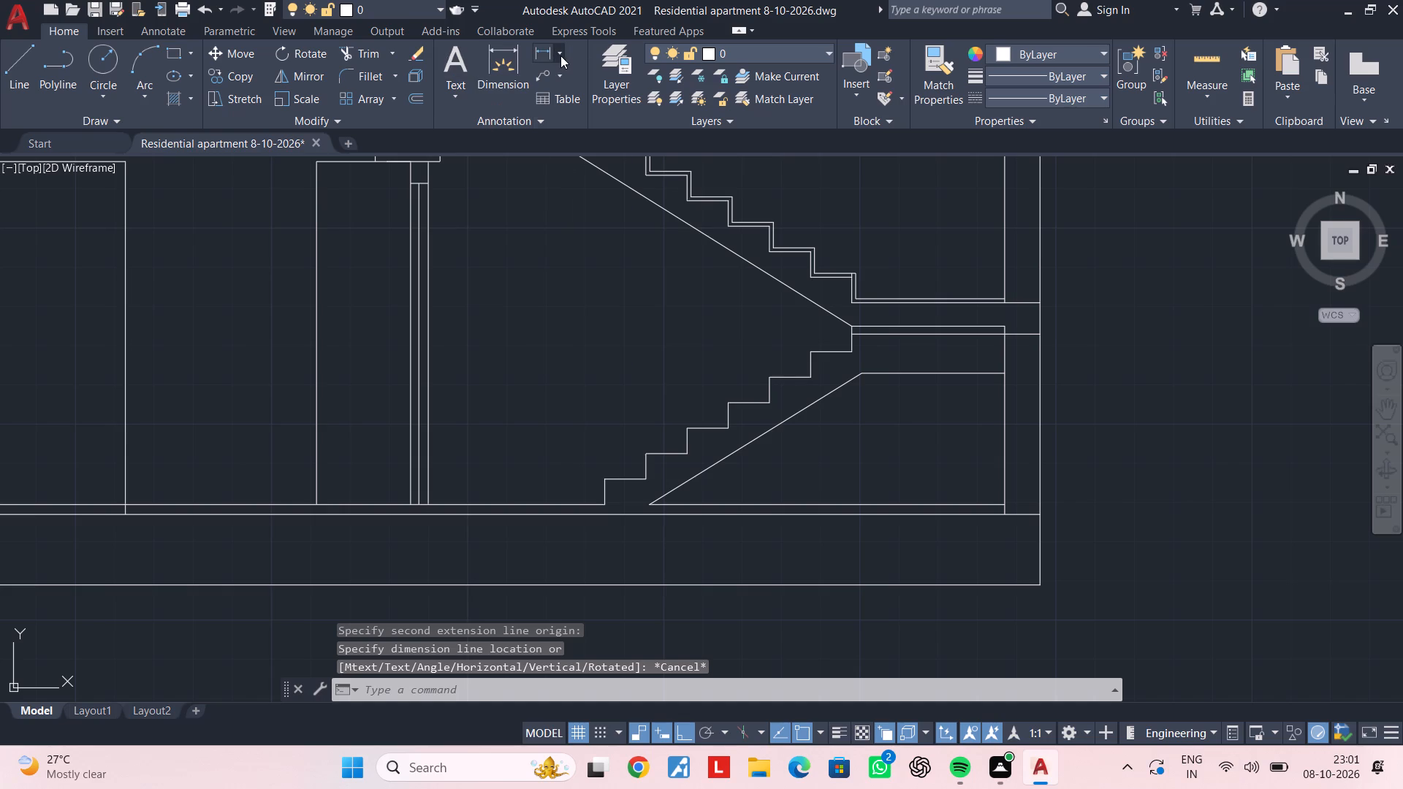
left_click(579, 126)
scroll(724, 431, "up", 3)
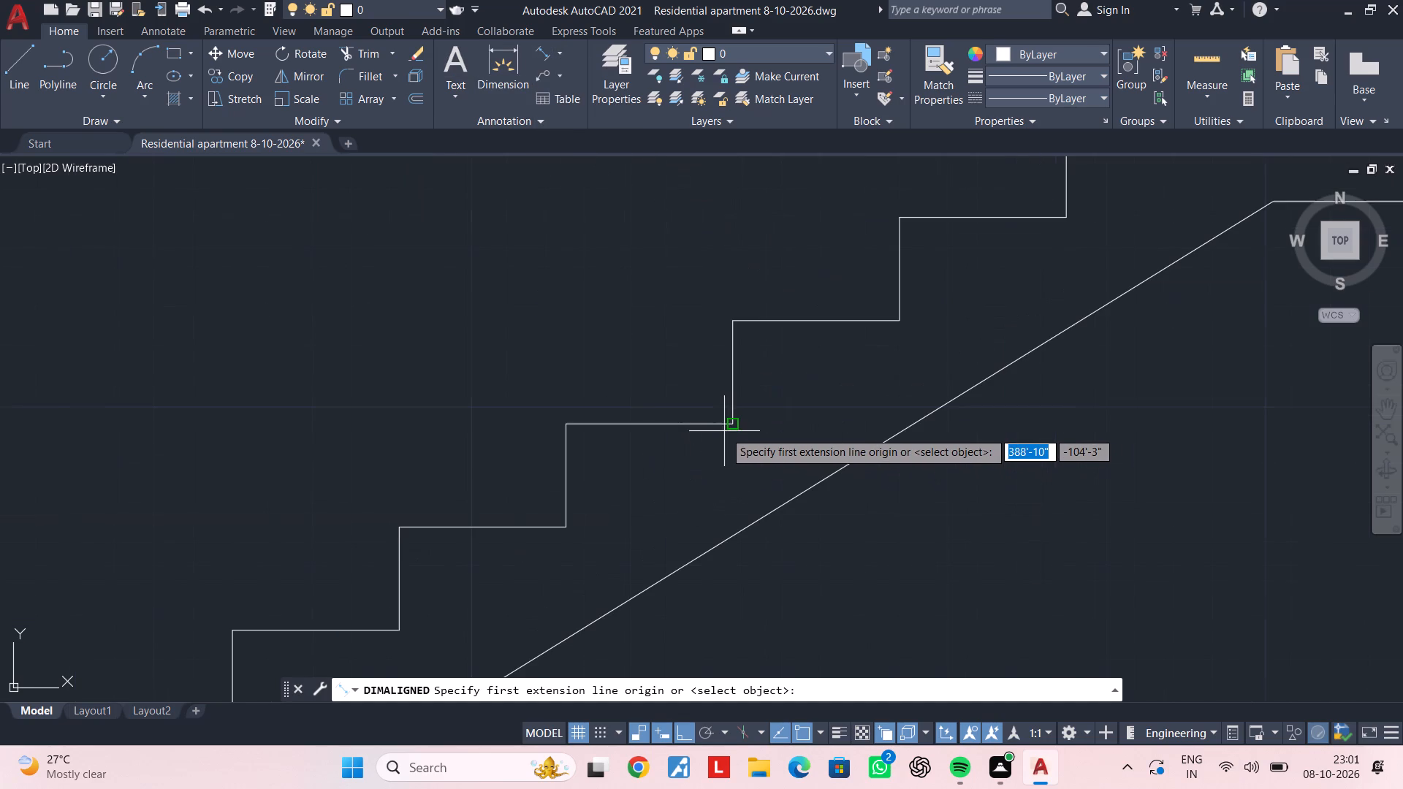
left_click(729, 429)
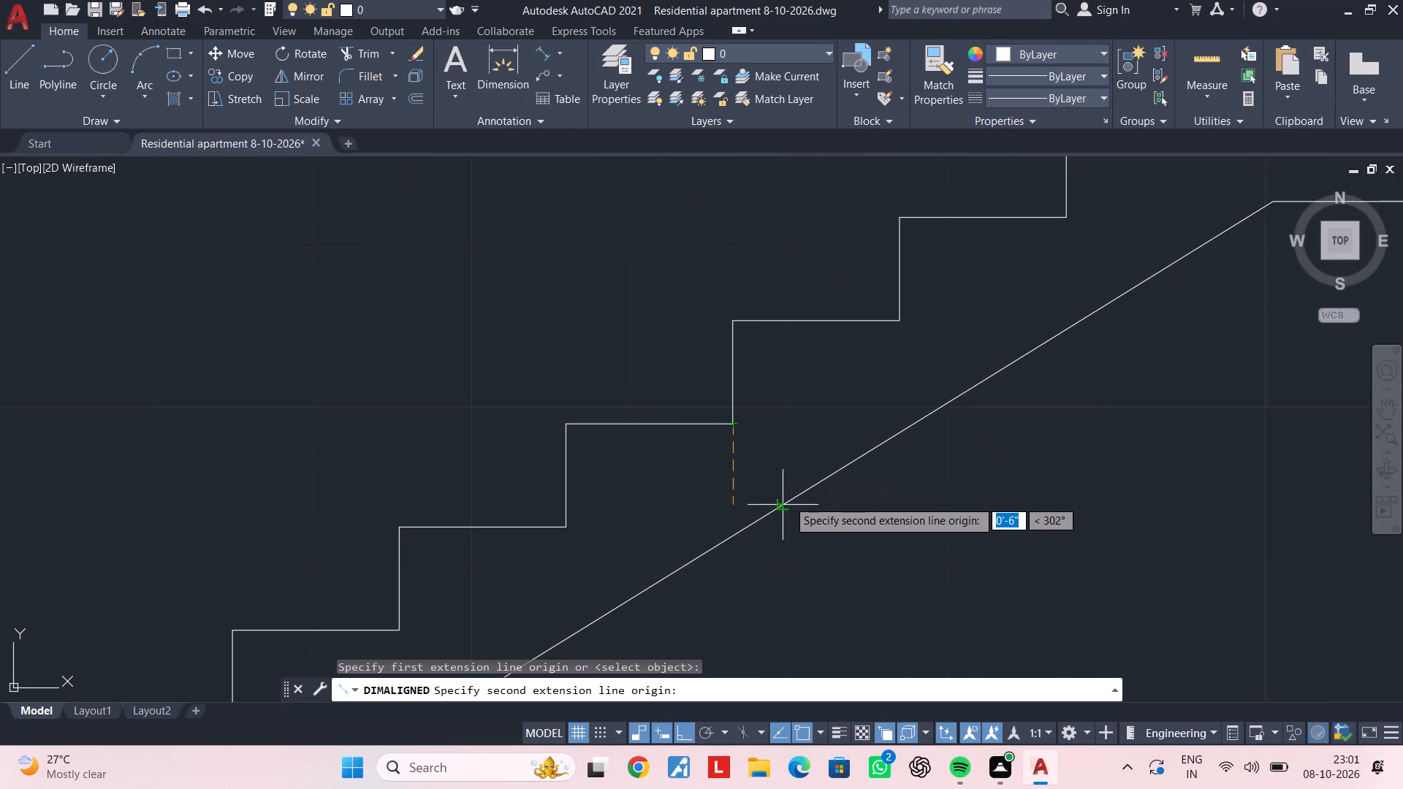
left_click(788, 500)
scroll(786, 487, "down", 3)
scroll(786, 483, "up", 2)
key("Escape")
key("Escape")
scroll(786, 483, "down", 2)
key("Escape")
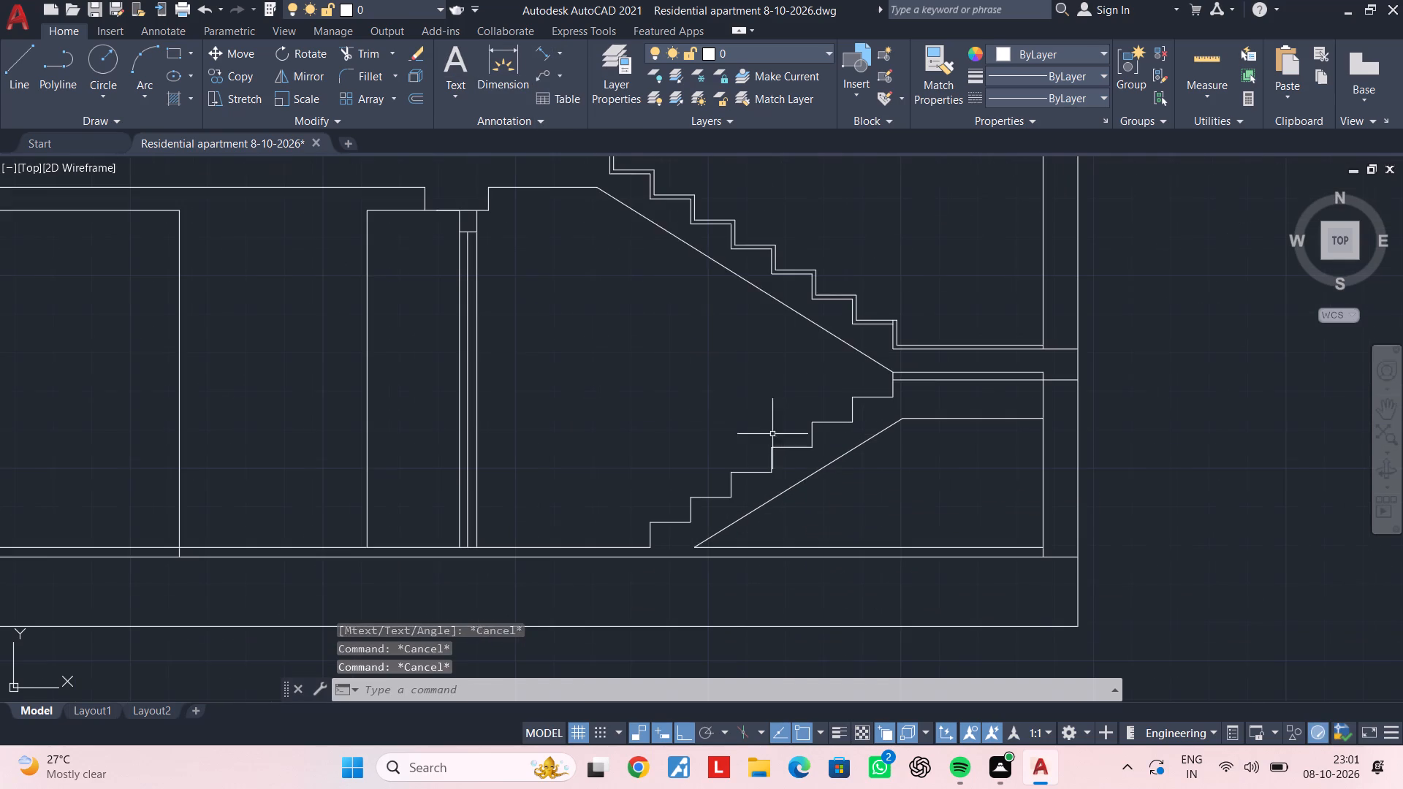
key("Escape")
key("Escape")
key("Escape")
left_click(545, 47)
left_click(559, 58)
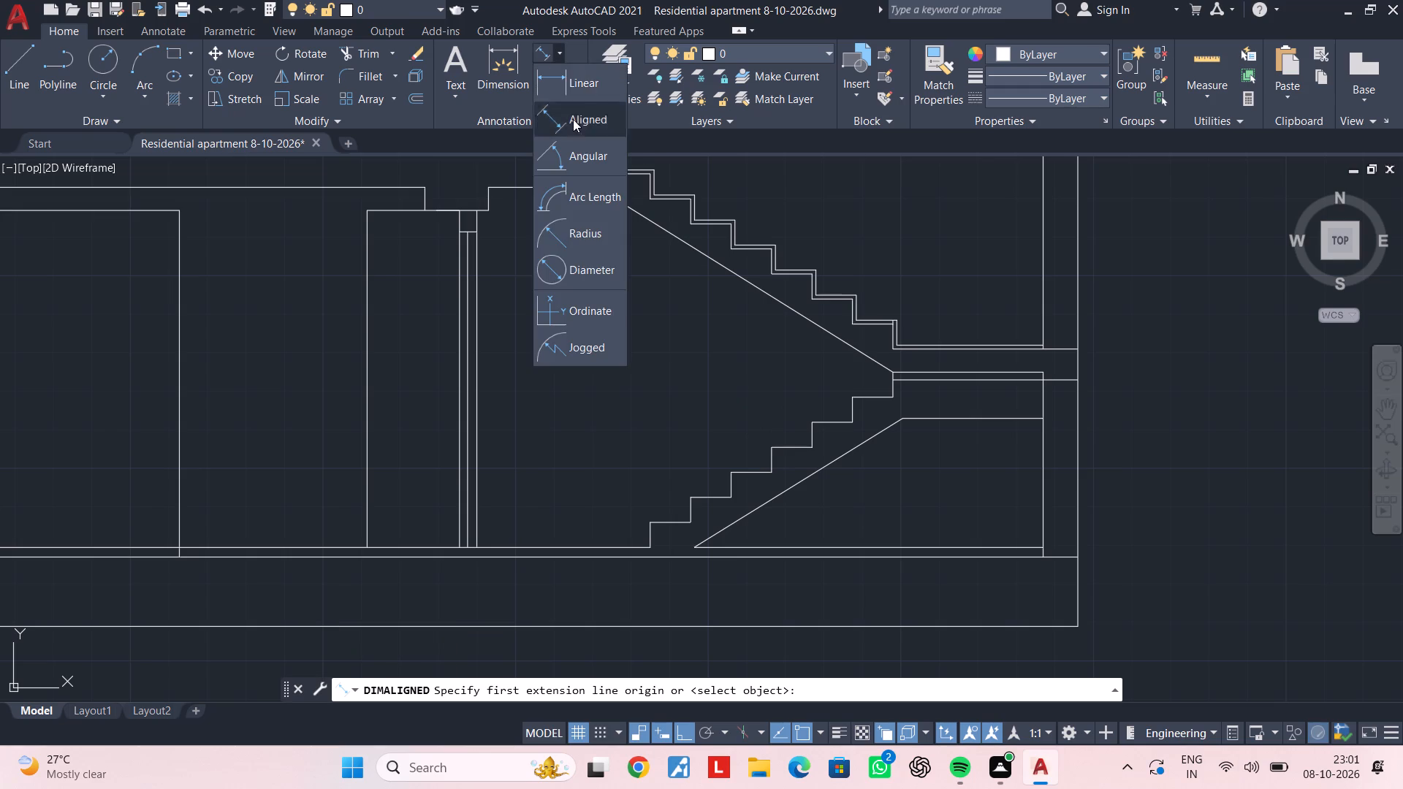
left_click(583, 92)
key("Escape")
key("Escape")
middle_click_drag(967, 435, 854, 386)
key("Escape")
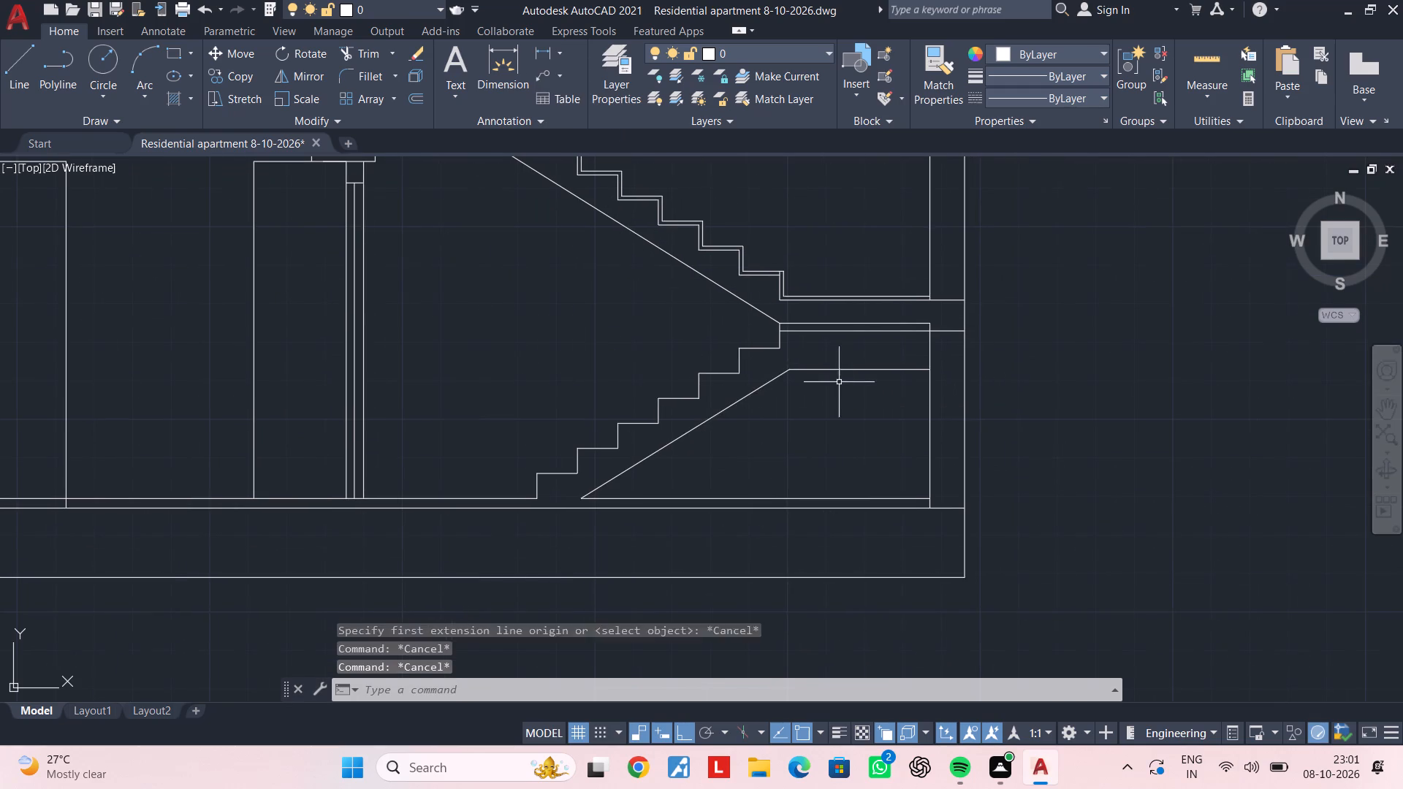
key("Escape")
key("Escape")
Offset the lower of the two upper landing lines 10" downward to form the landing slab's soffit.
scroll(843, 343, "down", 3)
middle_click_drag(843, 343, 837, 511)
scroll(835, 450, "up", 3)
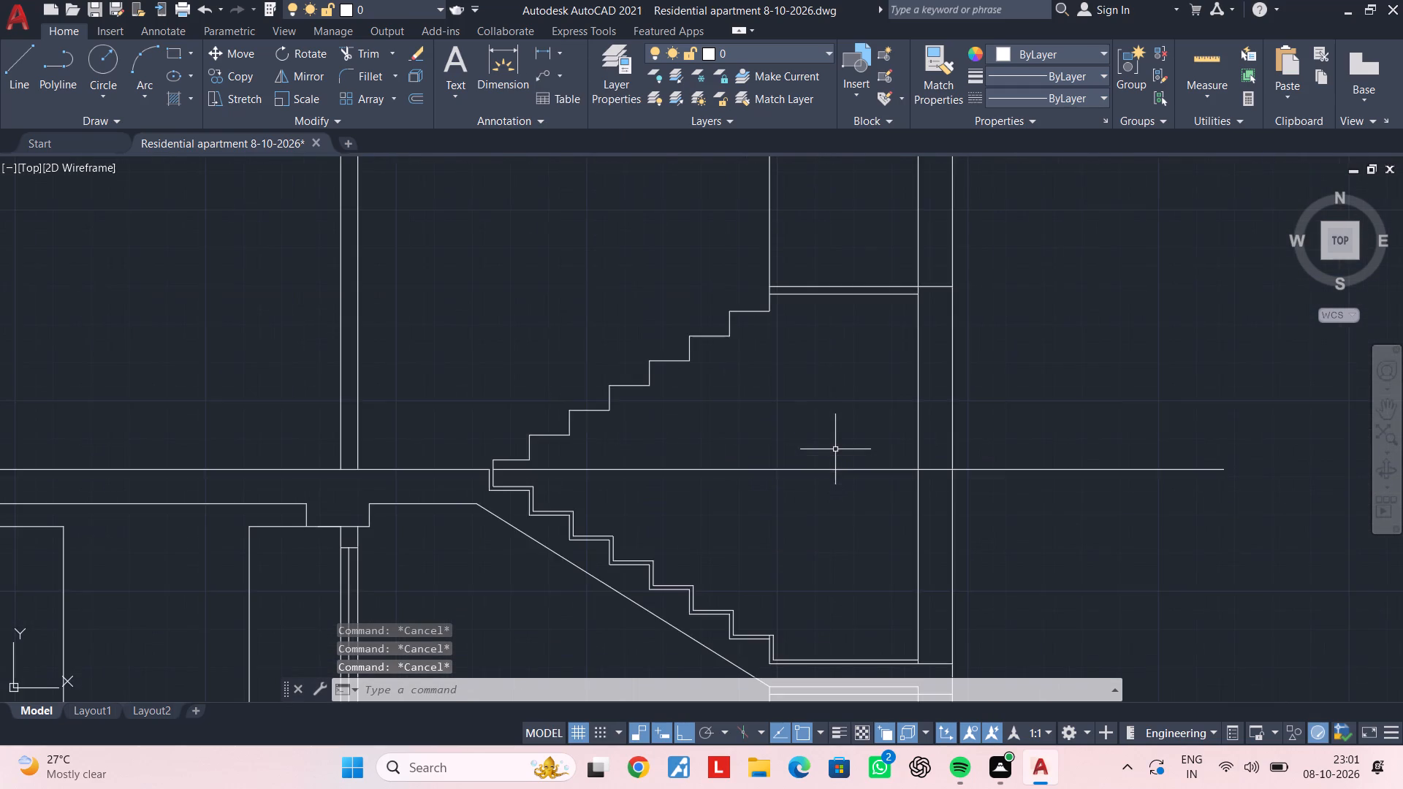
middle_click_drag(840, 346, 812, 422)
key("Escape")
key("Escape")
key("Escape")
type("of")
key("space")
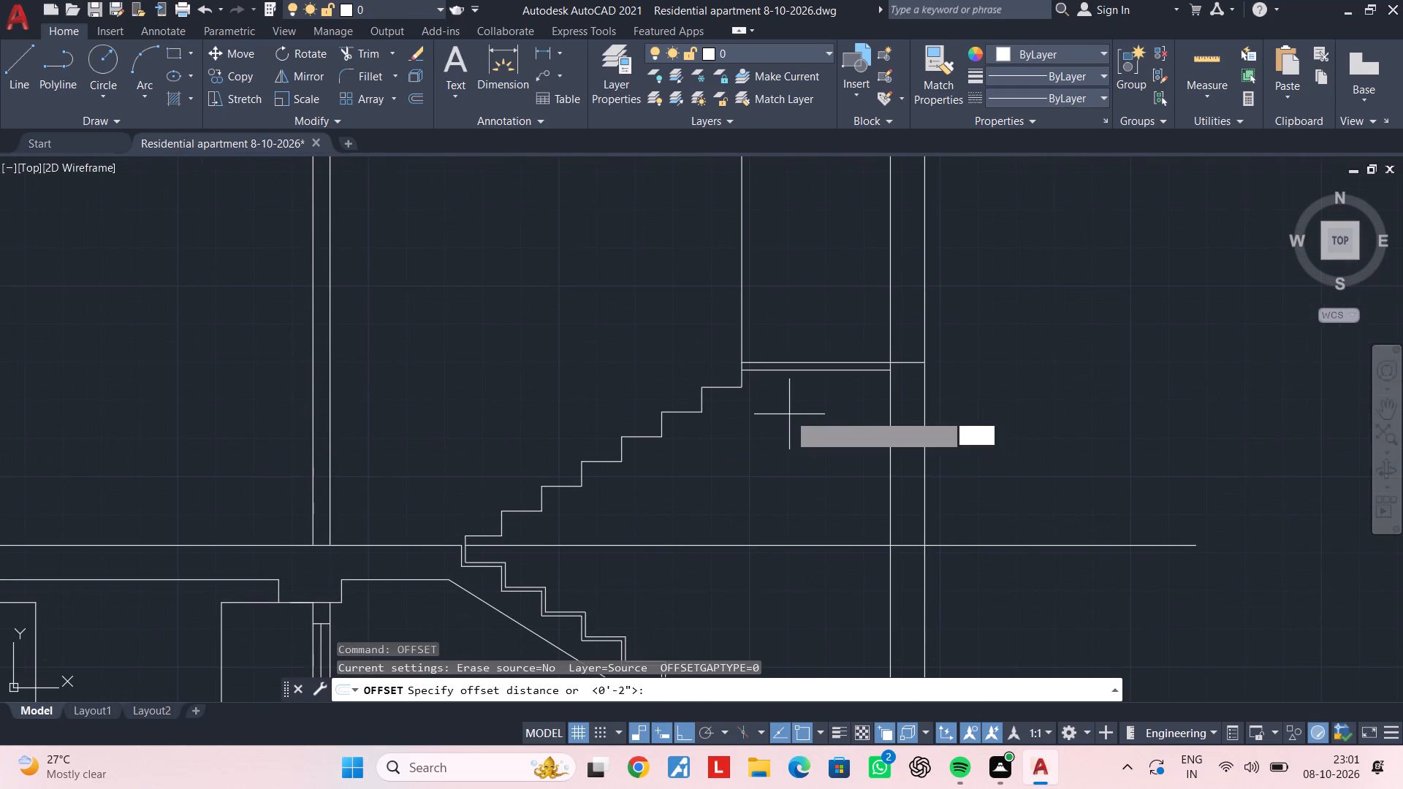
type("10\"")
key("Return")
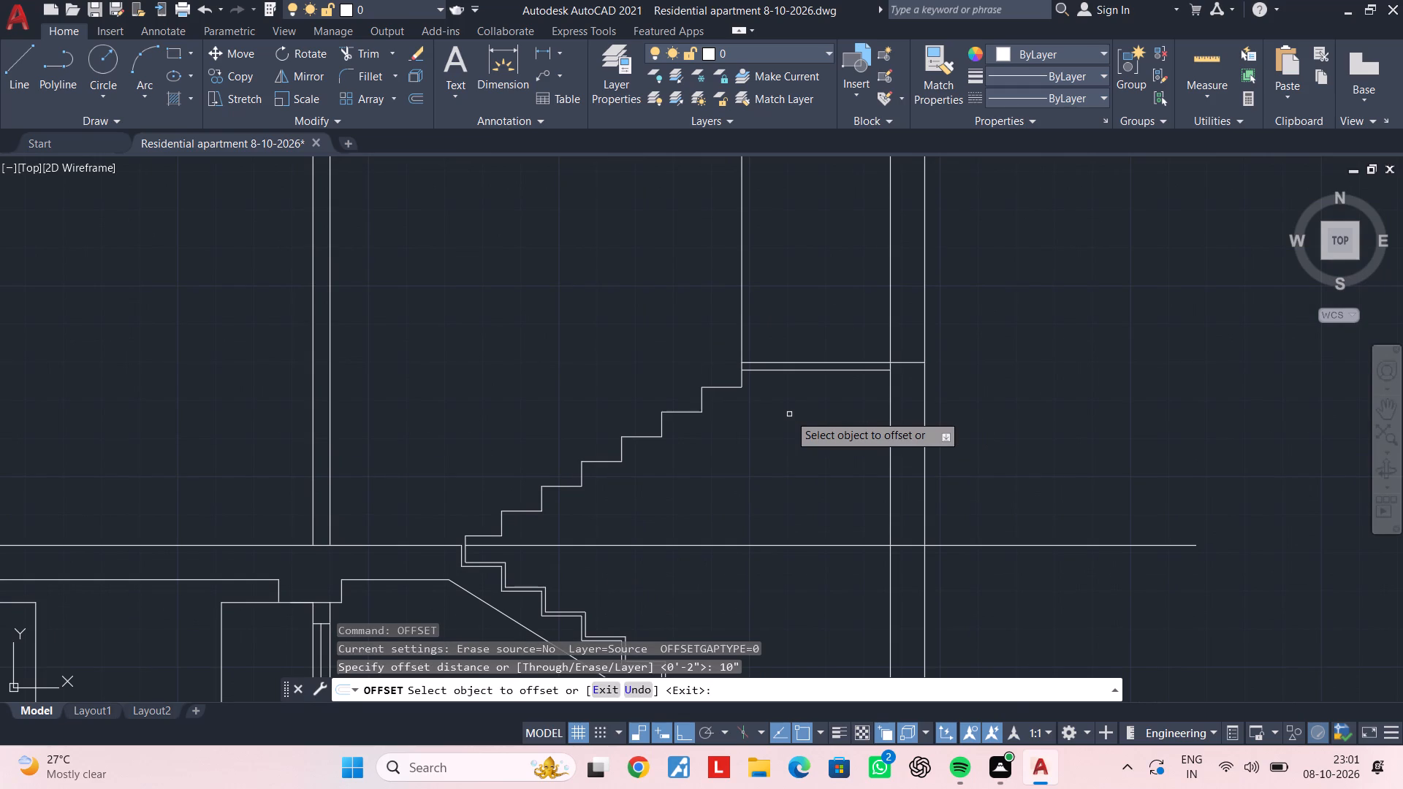
left_click(813, 368)
left_click(815, 434)
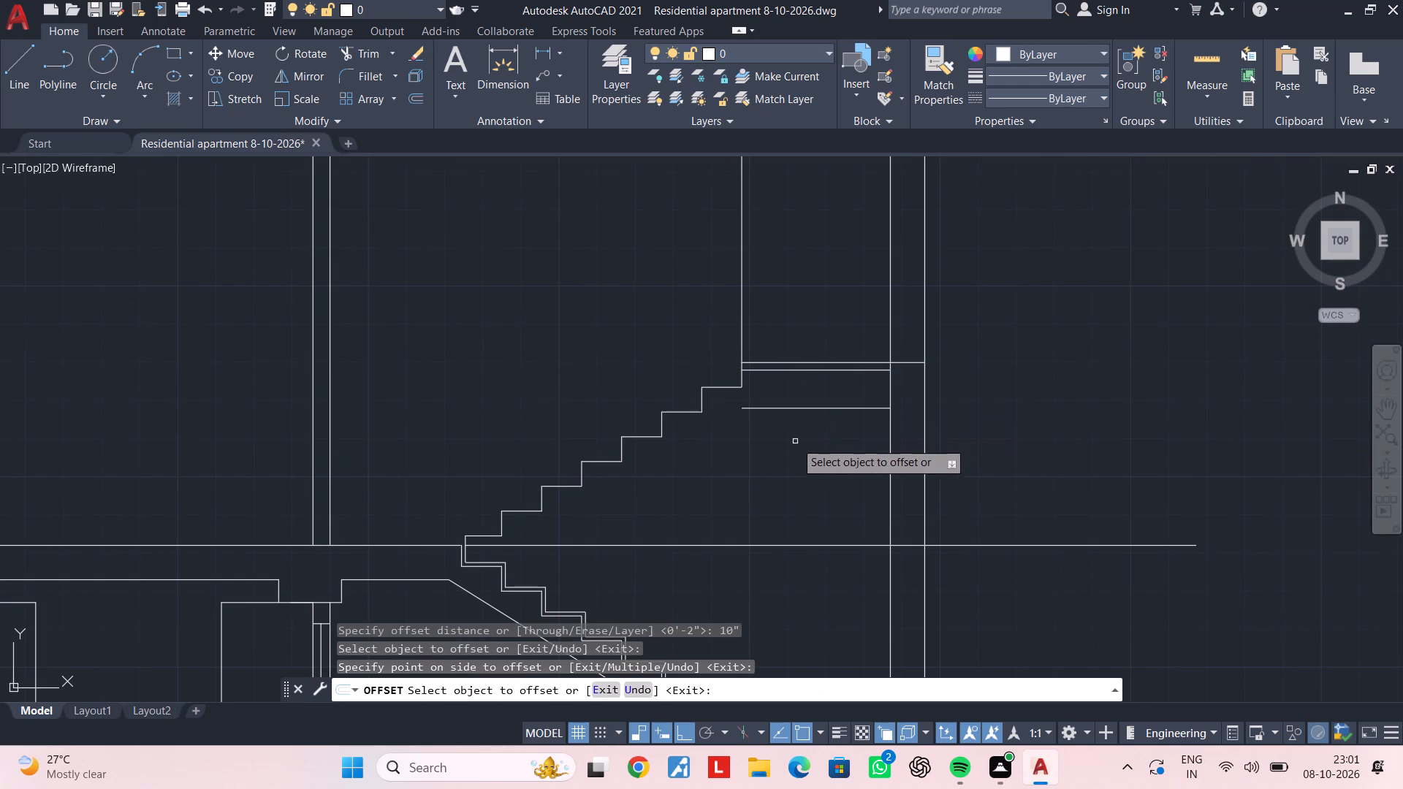
key("Escape")
key("Escape")
key("Escape")
key("Escape")
Draw a sloped line under the new upper flight, from the foot of its top riser to the lowest inner step corner.
key("l")
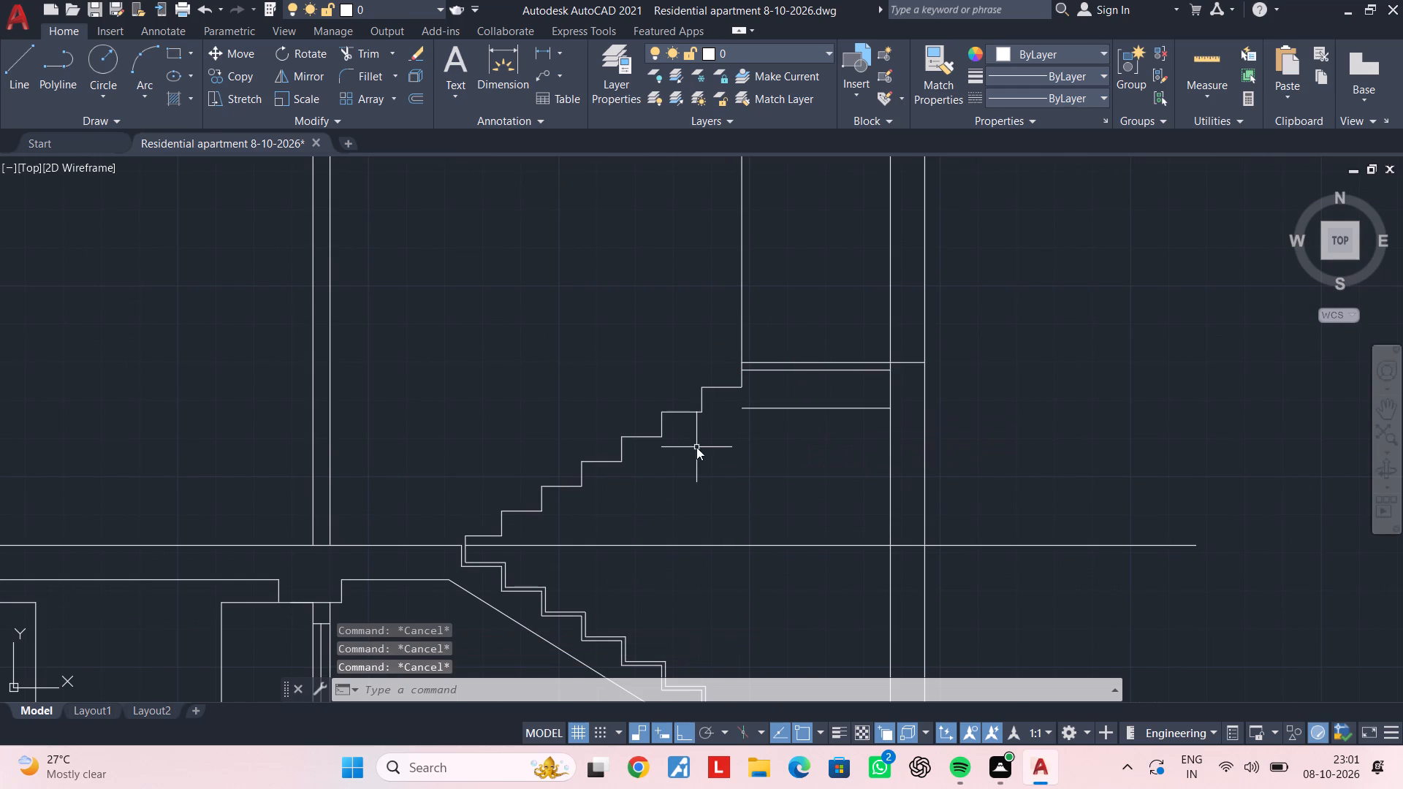
key("space")
scroll(731, 383, "up", 2)
left_click(750, 394)
middle_click_drag(646, 476, 669, 443)
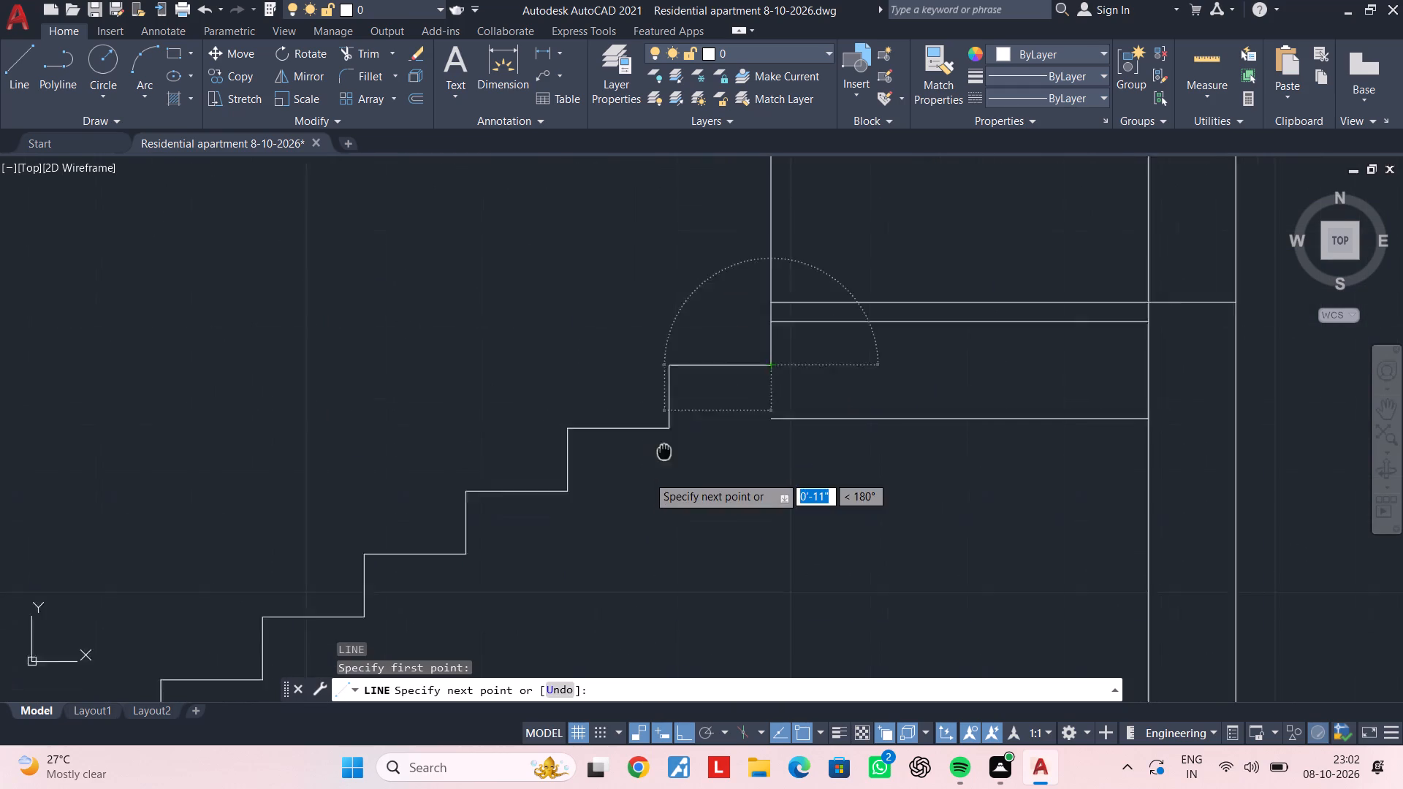
middle_click_drag(669, 443, 753, 327)
middle_click_drag(495, 517, 652, 432)
scroll(610, 450, "down", 1)
scroll(495, 505, "up", 3)
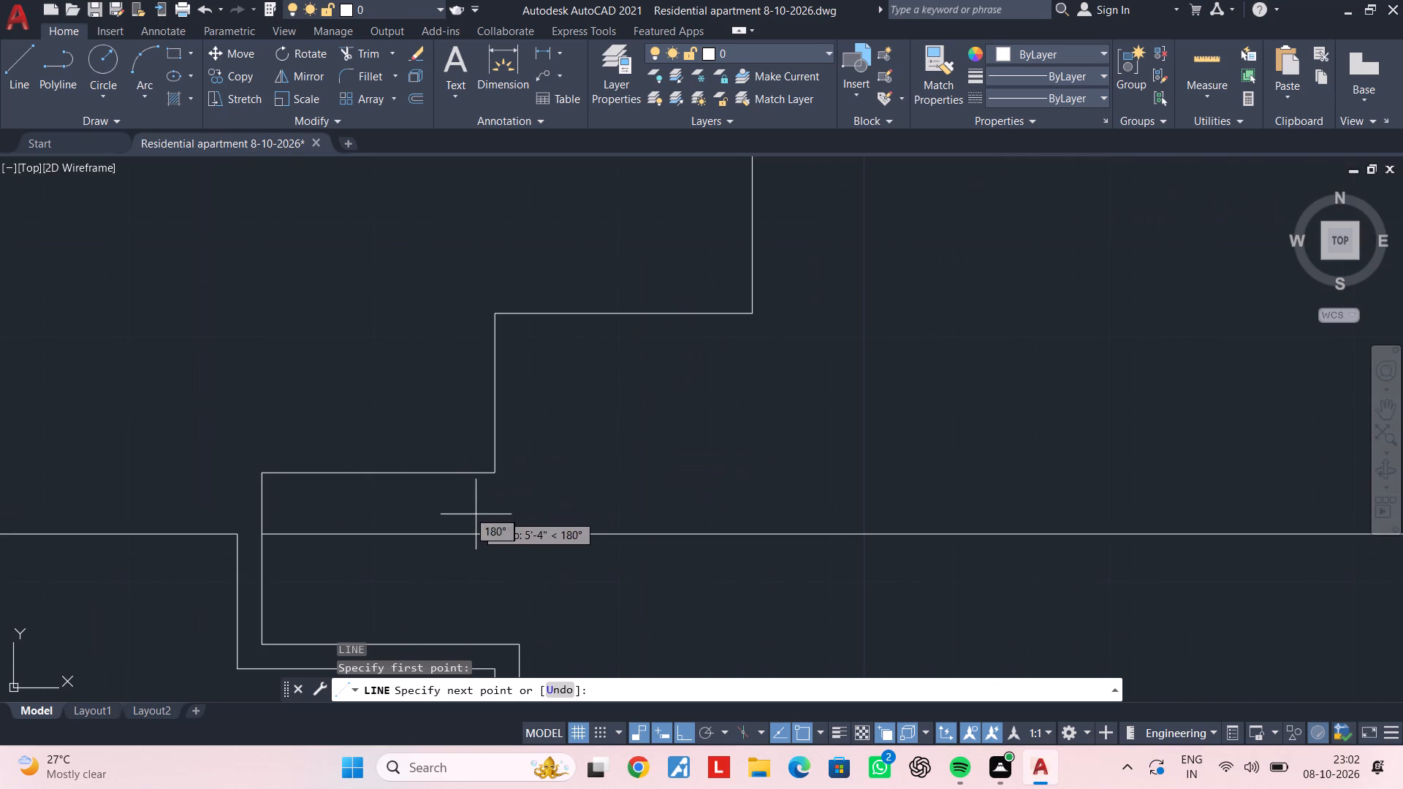
left_click(498, 476)
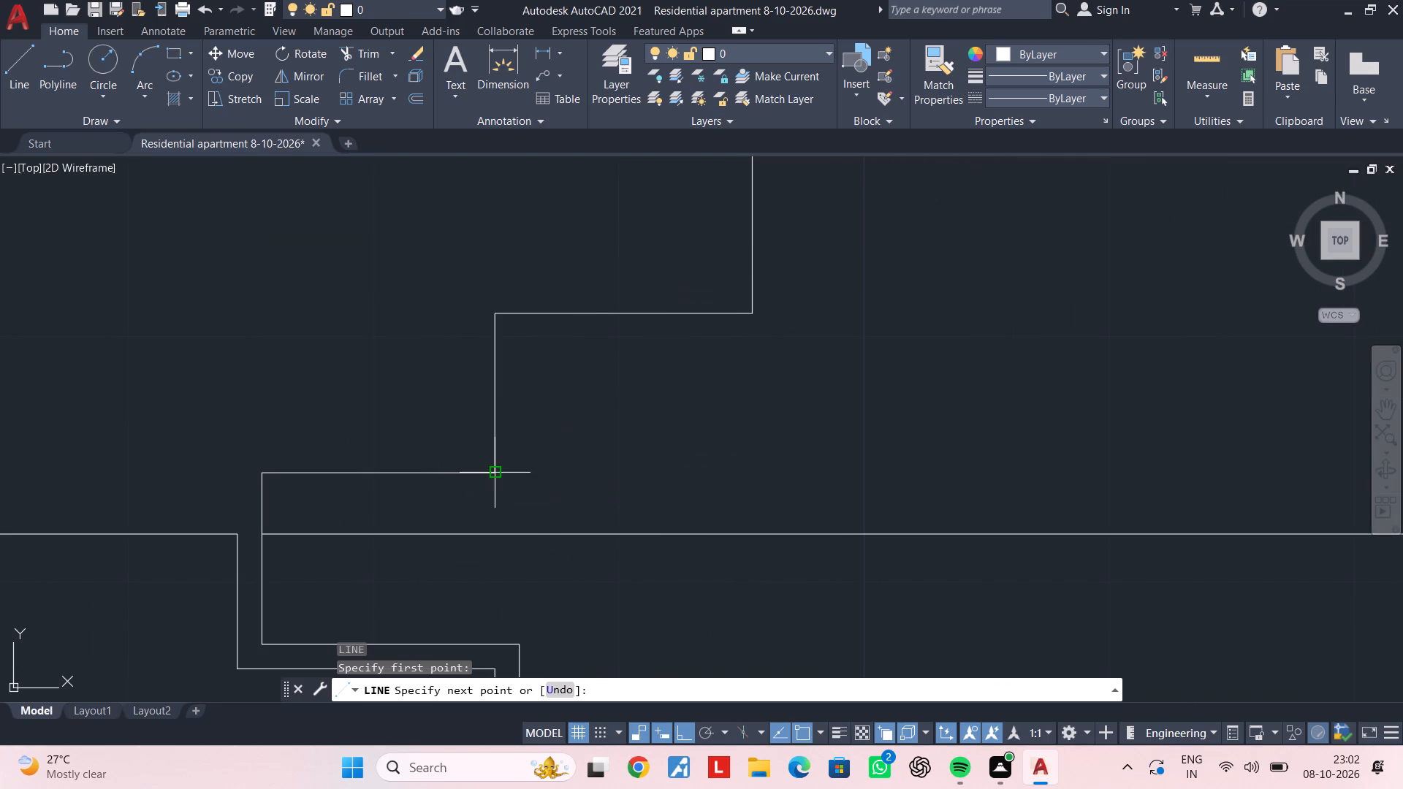
scroll(538, 502, "down", 3)
middle_click_drag(707, 468, 607, 510)
key("Escape")
key("Escape")
key("Escape")
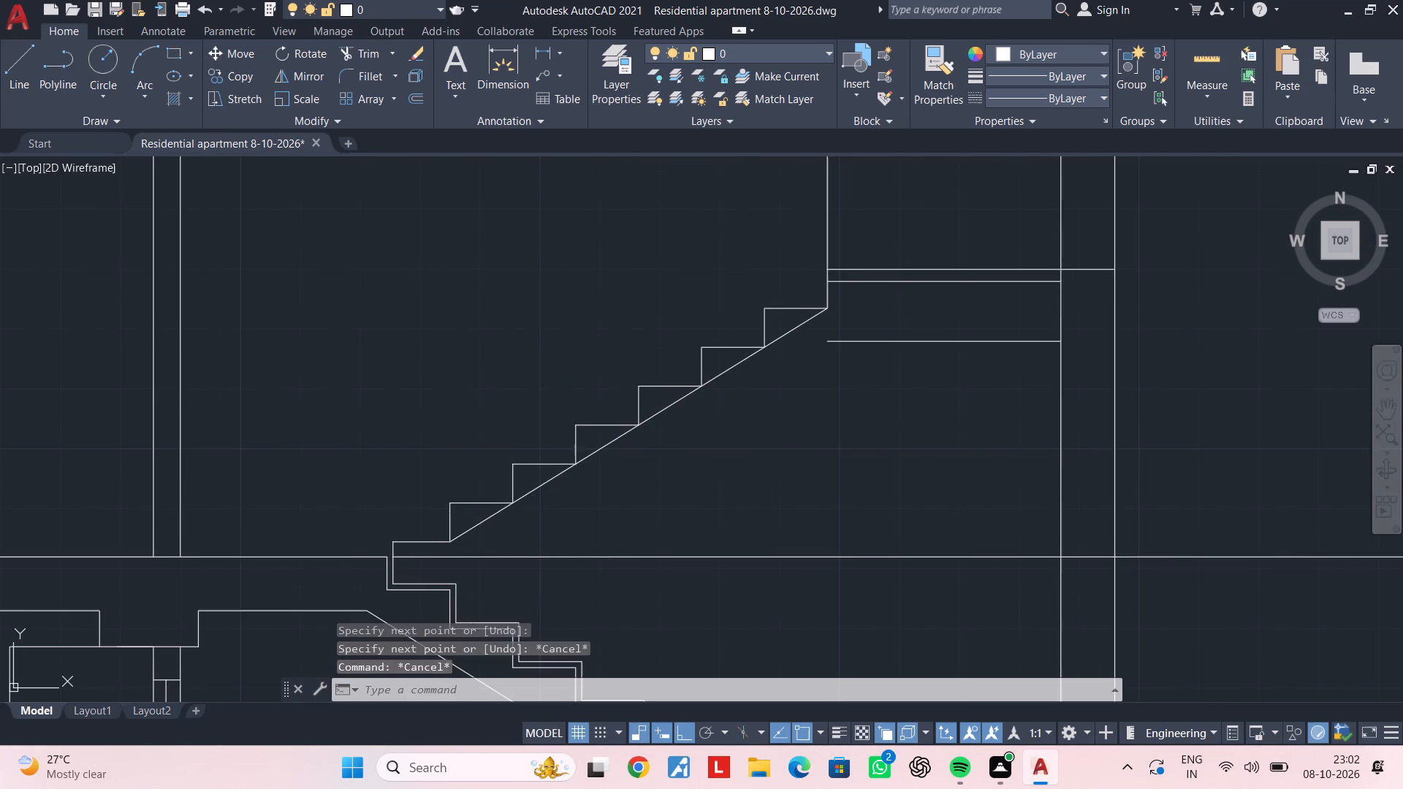
key("Escape")
Offset the sloped line under the new flight 6" downward to form the waist slab's soffit.
type("of 6\"")
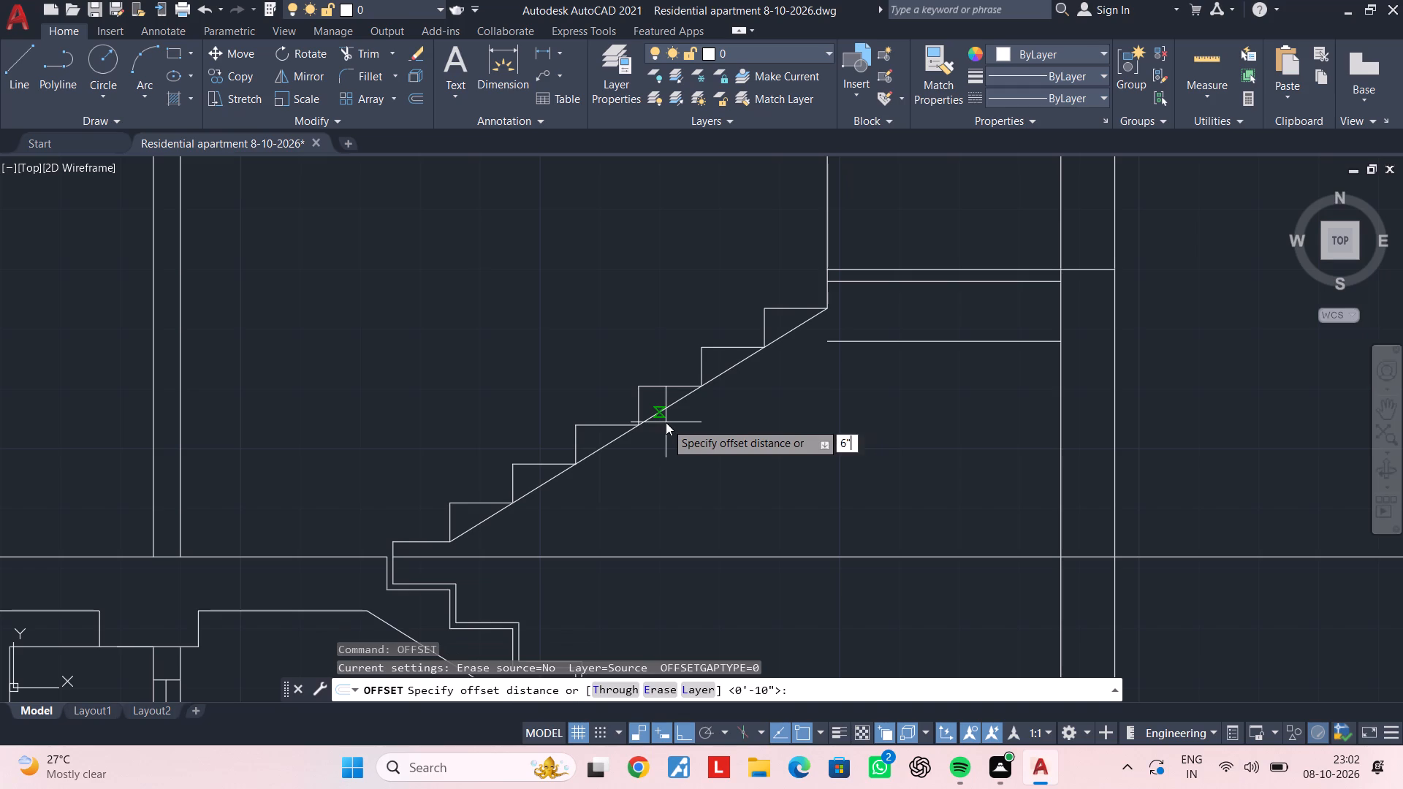
key("Return")
left_click(658, 411)
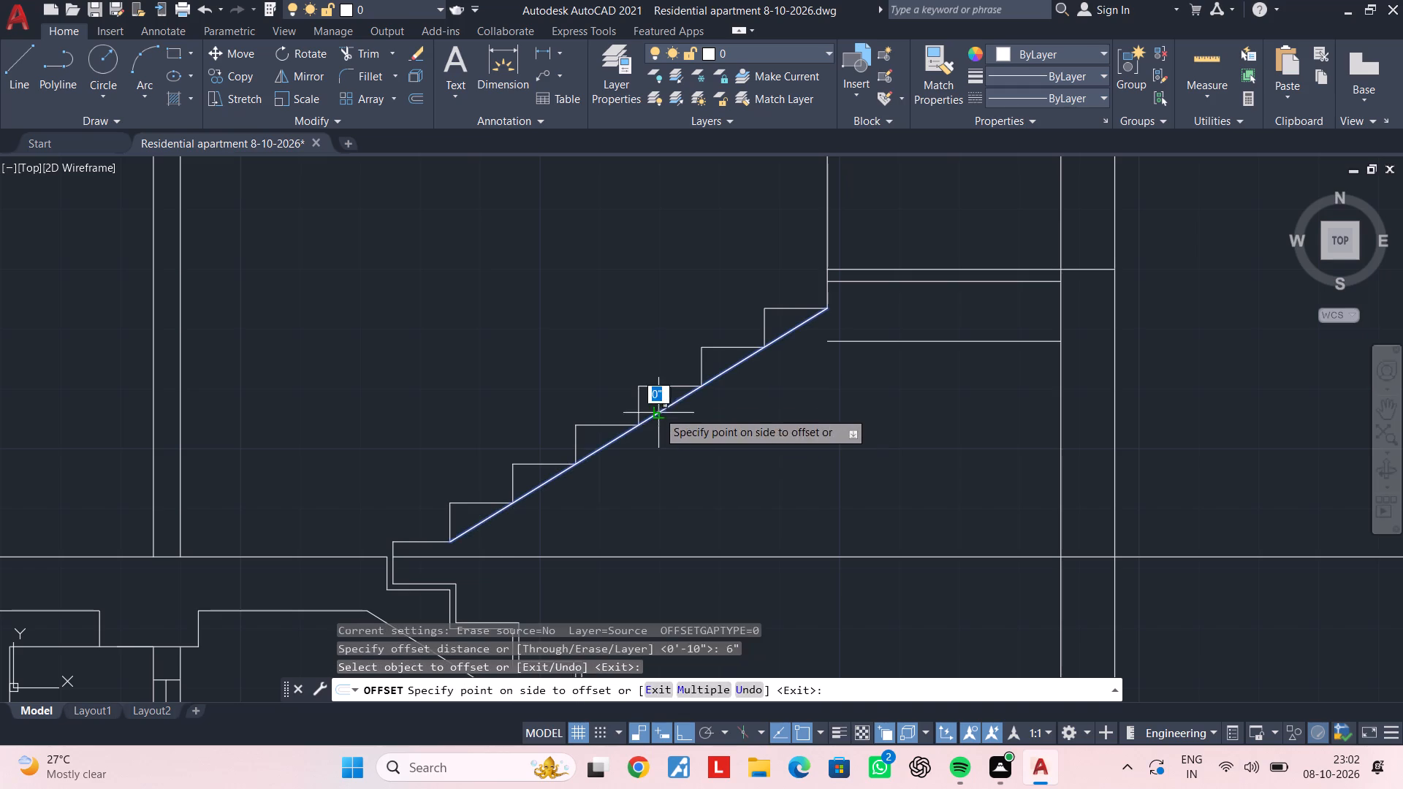
left_click(713, 453)
key("Escape")
key("Escape")
key("Escape")
key("Escape")
Trim the new sloped soffit line below the floor line, and trim it and the landing soffit line back to their intersection.
type("tr")
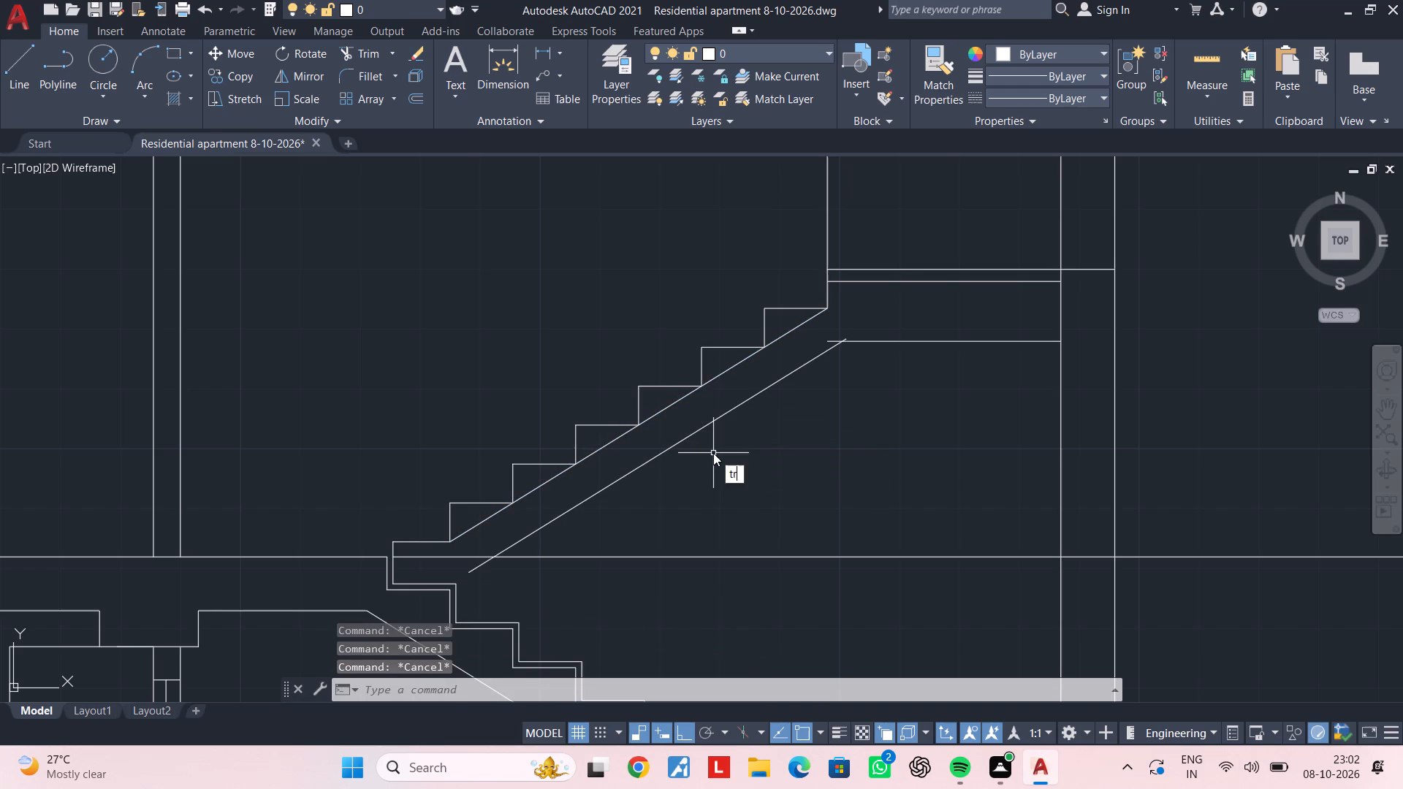
key("space")
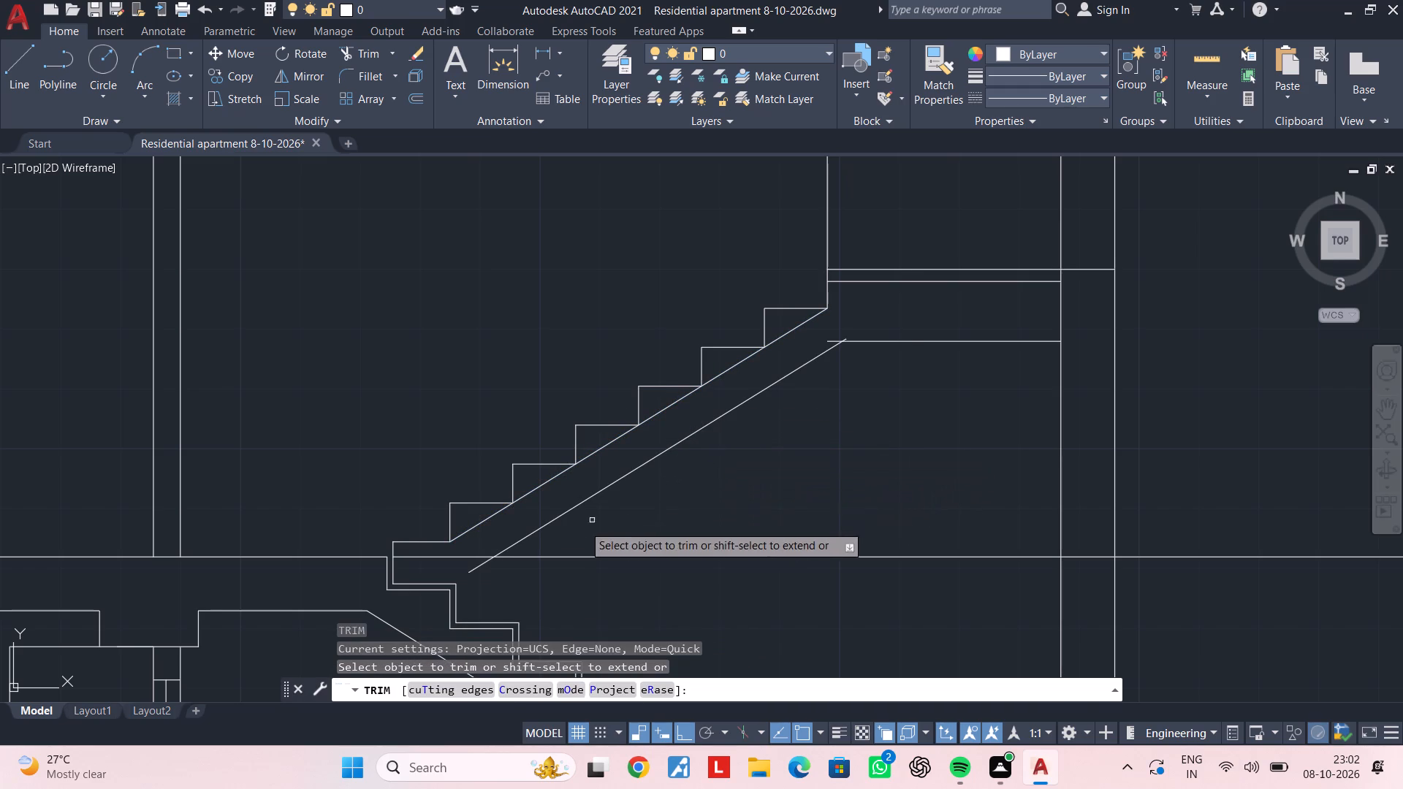
scroll(478, 580, "up", 2)
left_click(479, 546)
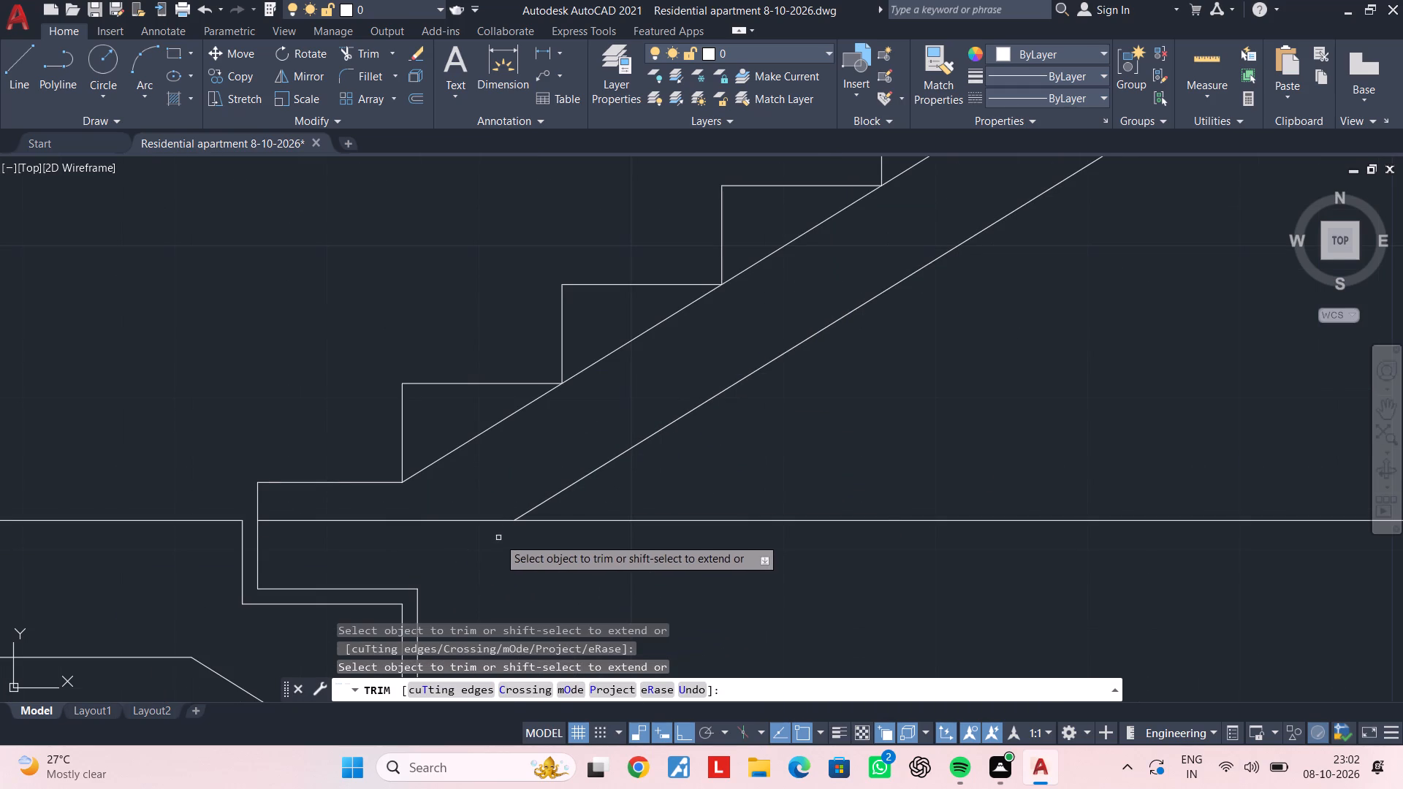
scroll(633, 505, "down", 4)
middle_click_drag(787, 449, 715, 482)
scroll(722, 468, "up", 3)
left_click(726, 359)
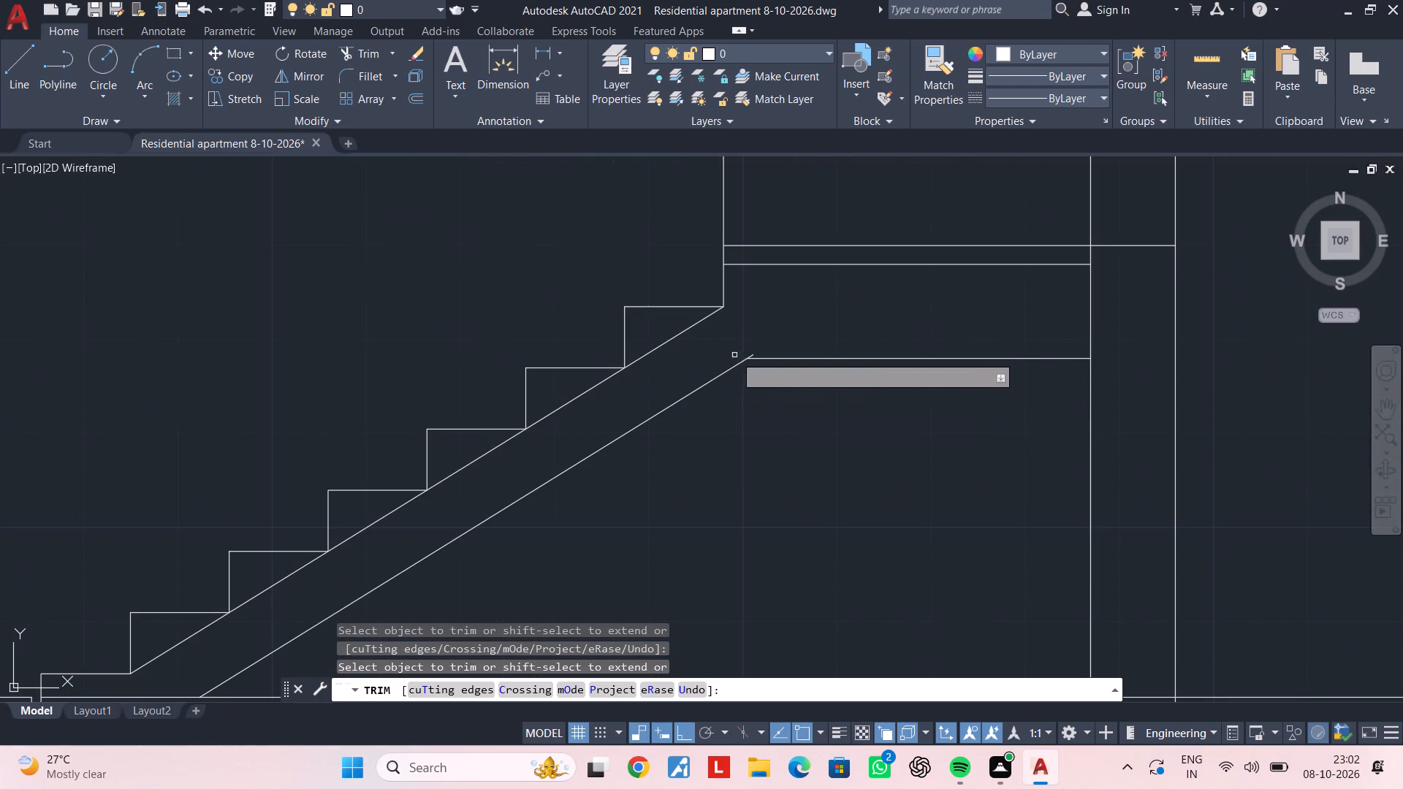
left_click(751, 355)
scroll(751, 355, "up", 2)
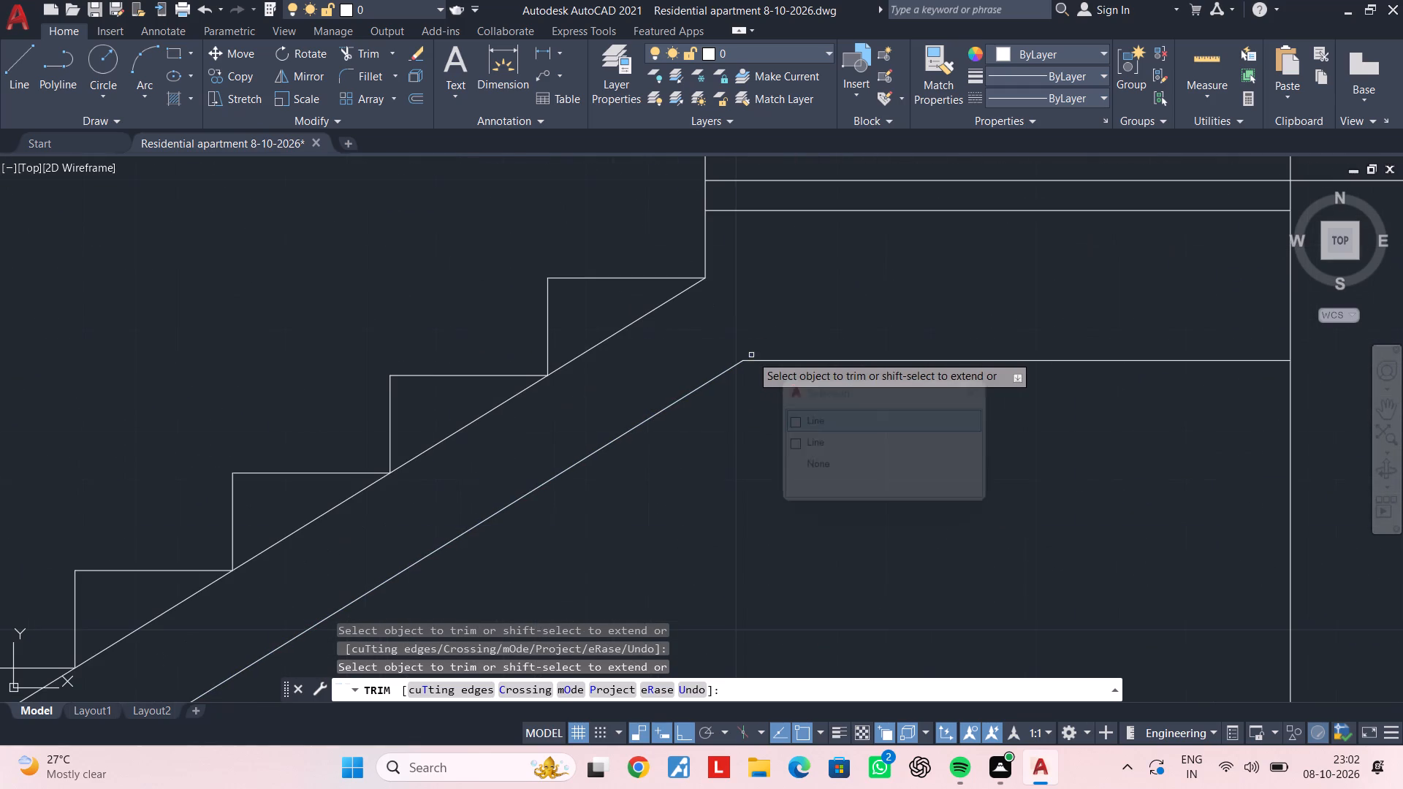
key("Escape")
scroll(750, 373, "down", 3)
key("Escape")
middle_click_drag(767, 399, 768, 332)
key("Escape")
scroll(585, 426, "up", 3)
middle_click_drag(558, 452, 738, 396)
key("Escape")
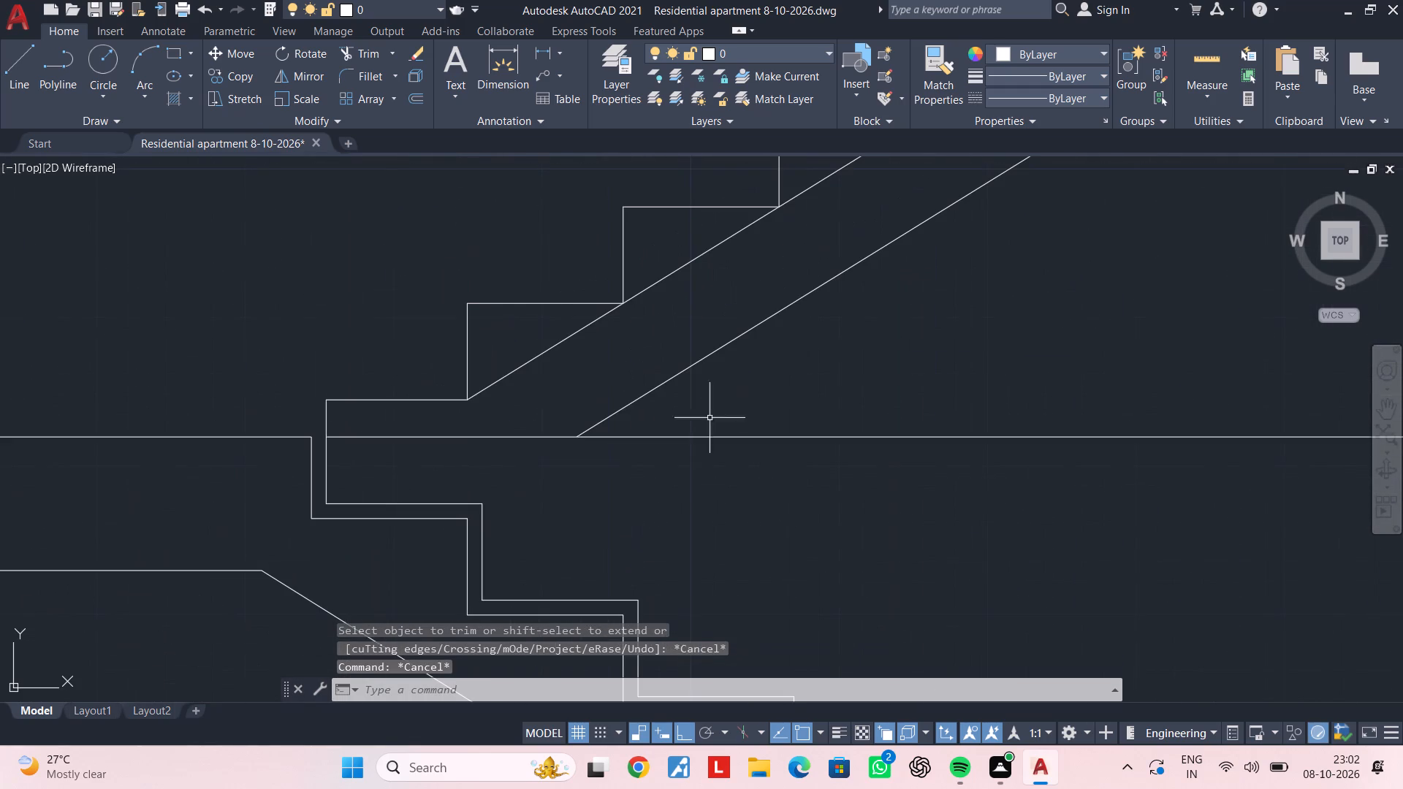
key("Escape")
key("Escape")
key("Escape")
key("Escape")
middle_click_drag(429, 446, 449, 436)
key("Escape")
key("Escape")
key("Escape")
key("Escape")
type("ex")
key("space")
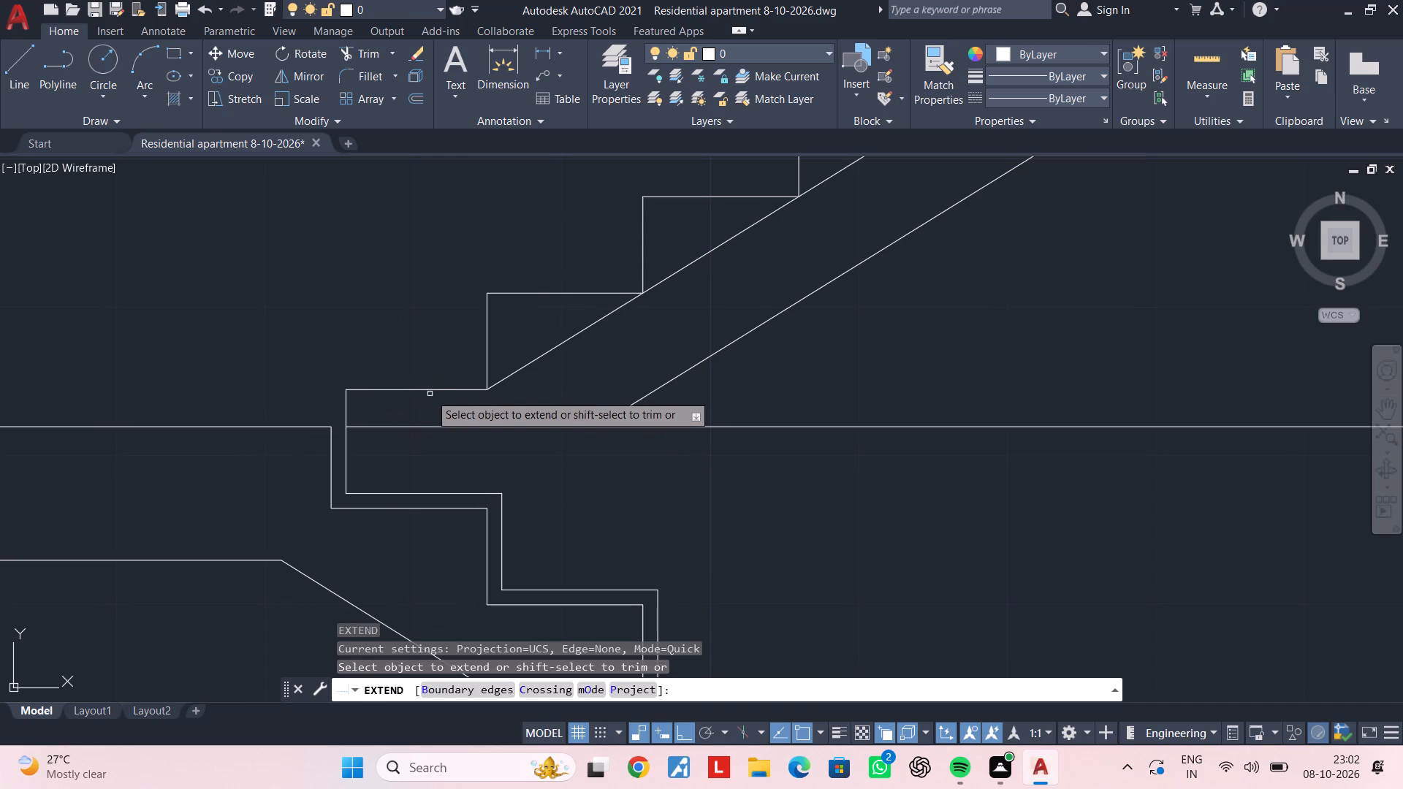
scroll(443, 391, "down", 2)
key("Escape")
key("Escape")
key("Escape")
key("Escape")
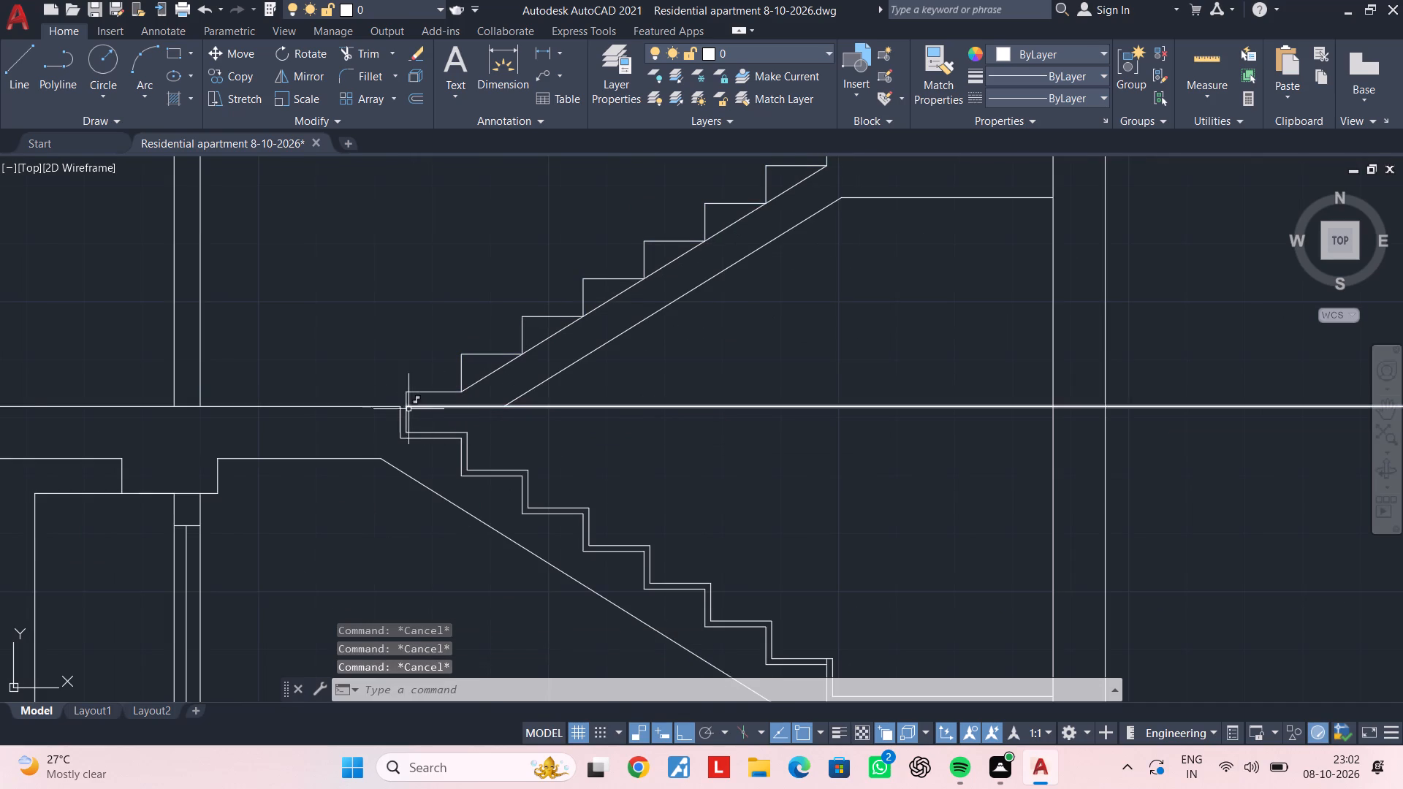
Draw a horizontal line from the new flight's lowest inner step corner across to the inner face of the outer wall.
scroll(407, 401, "up", 2)
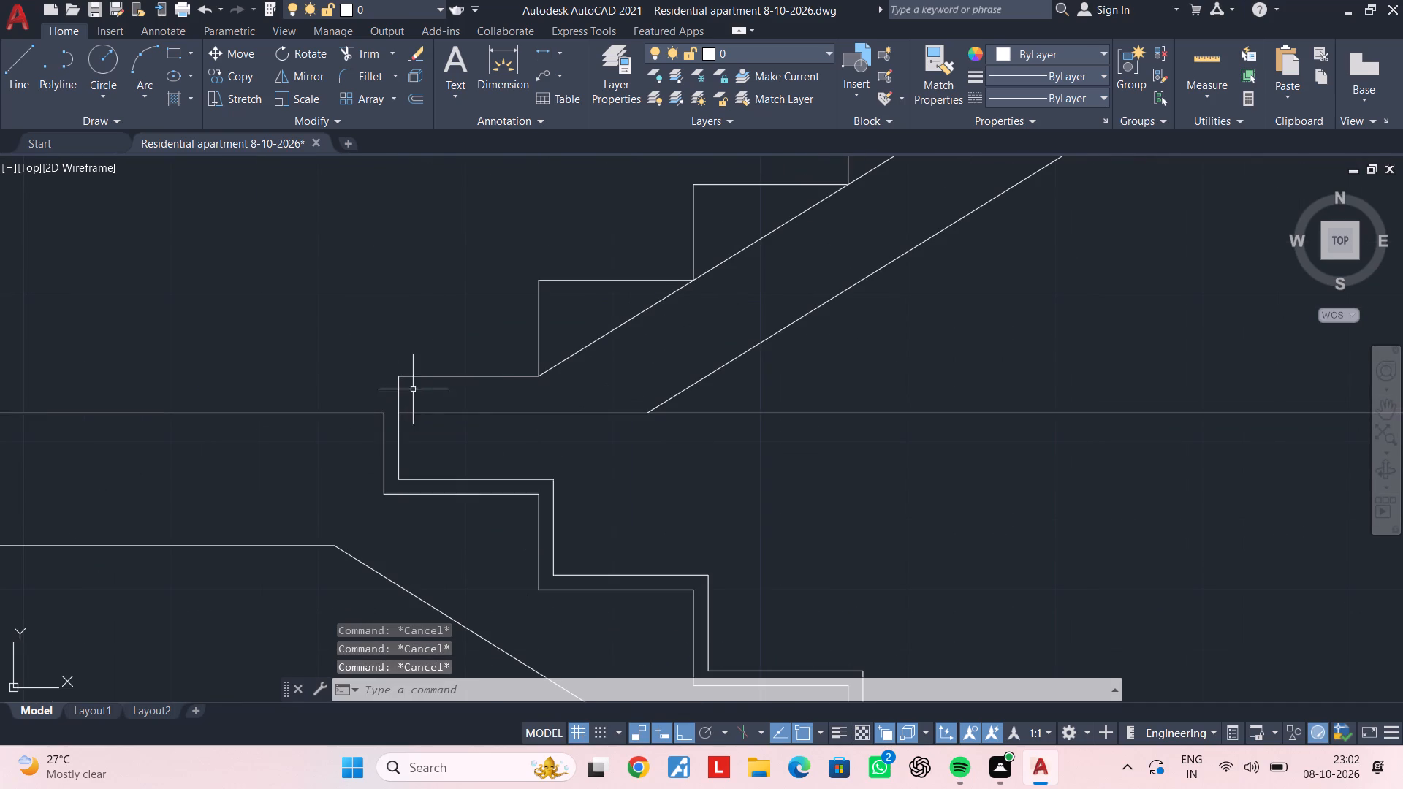
key("Escape")
key("Escape")
key("Escape")
type("l")
key("space")
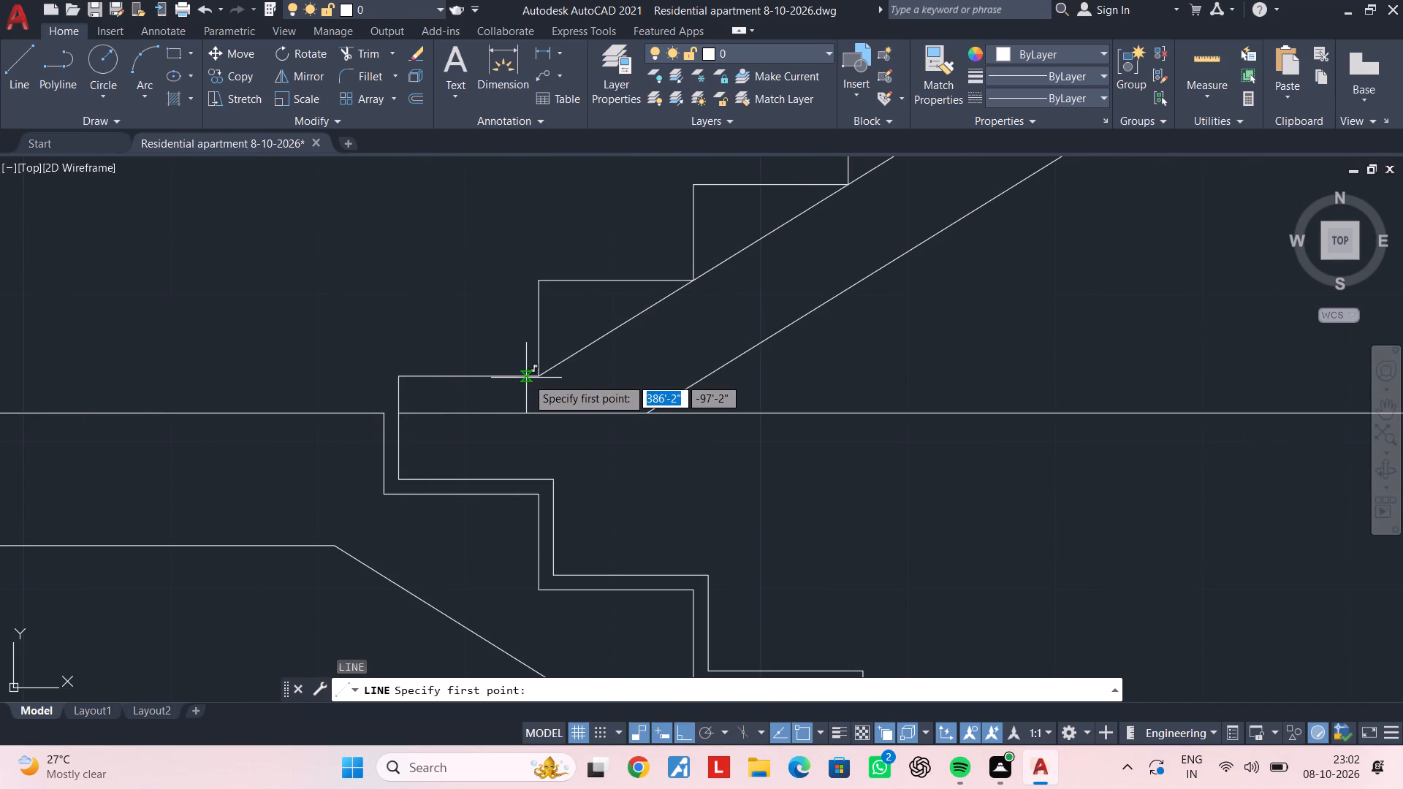
left_click(538, 379)
middle_click_drag(919, 381, 449, 401)
scroll(967, 362, "down", 2)
middle_click_drag(967, 362, 579, 368)
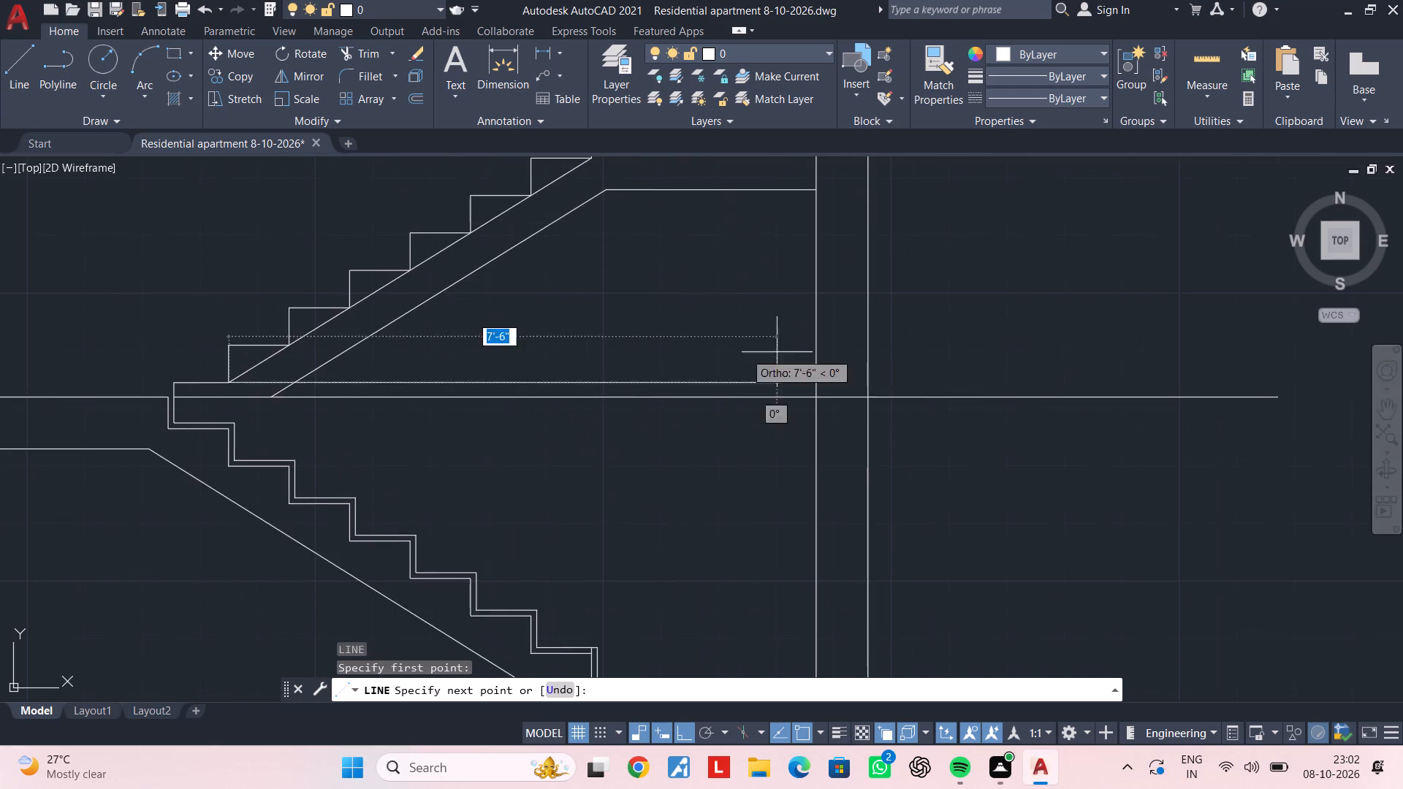
scroll(859, 359, "up", 1)
left_click(788, 401)
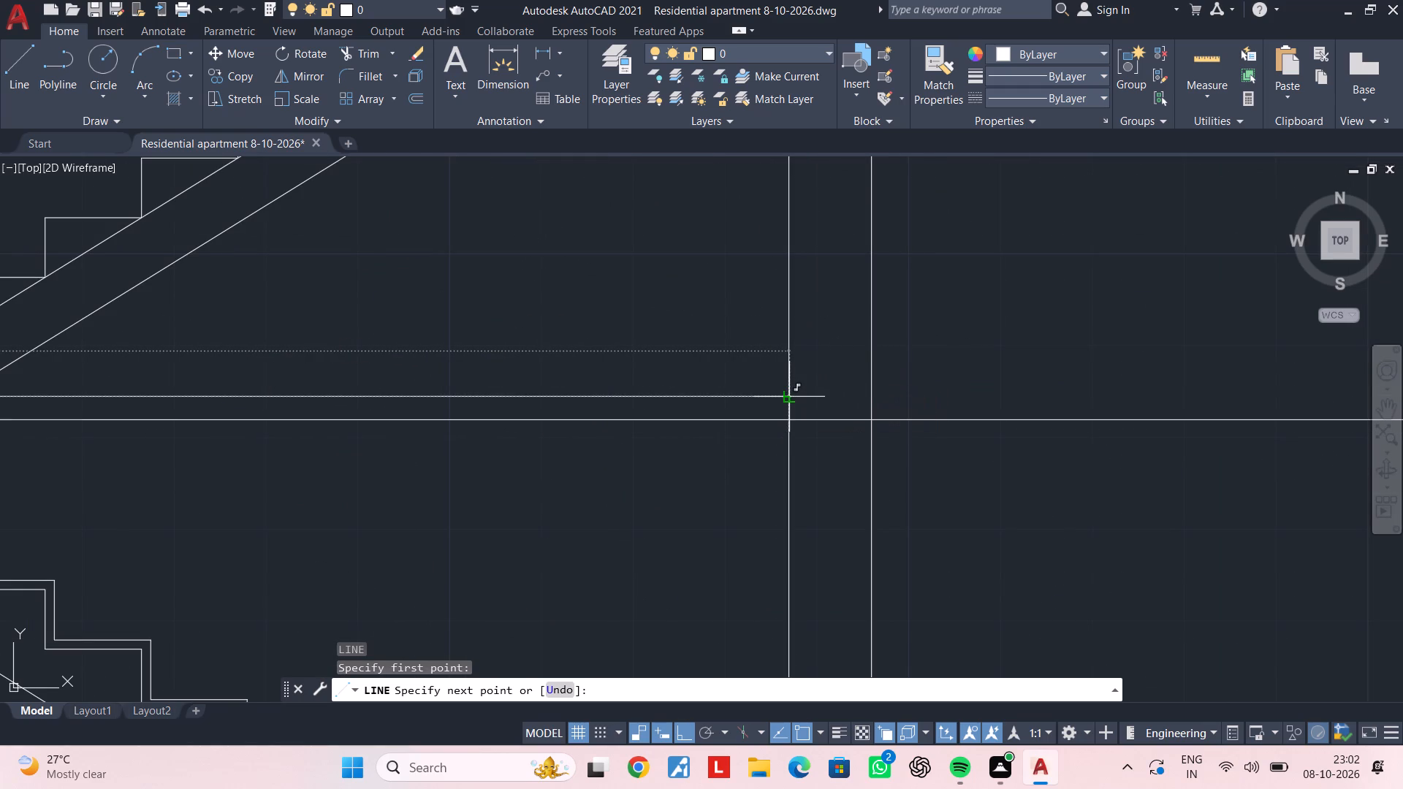
key("Escape")
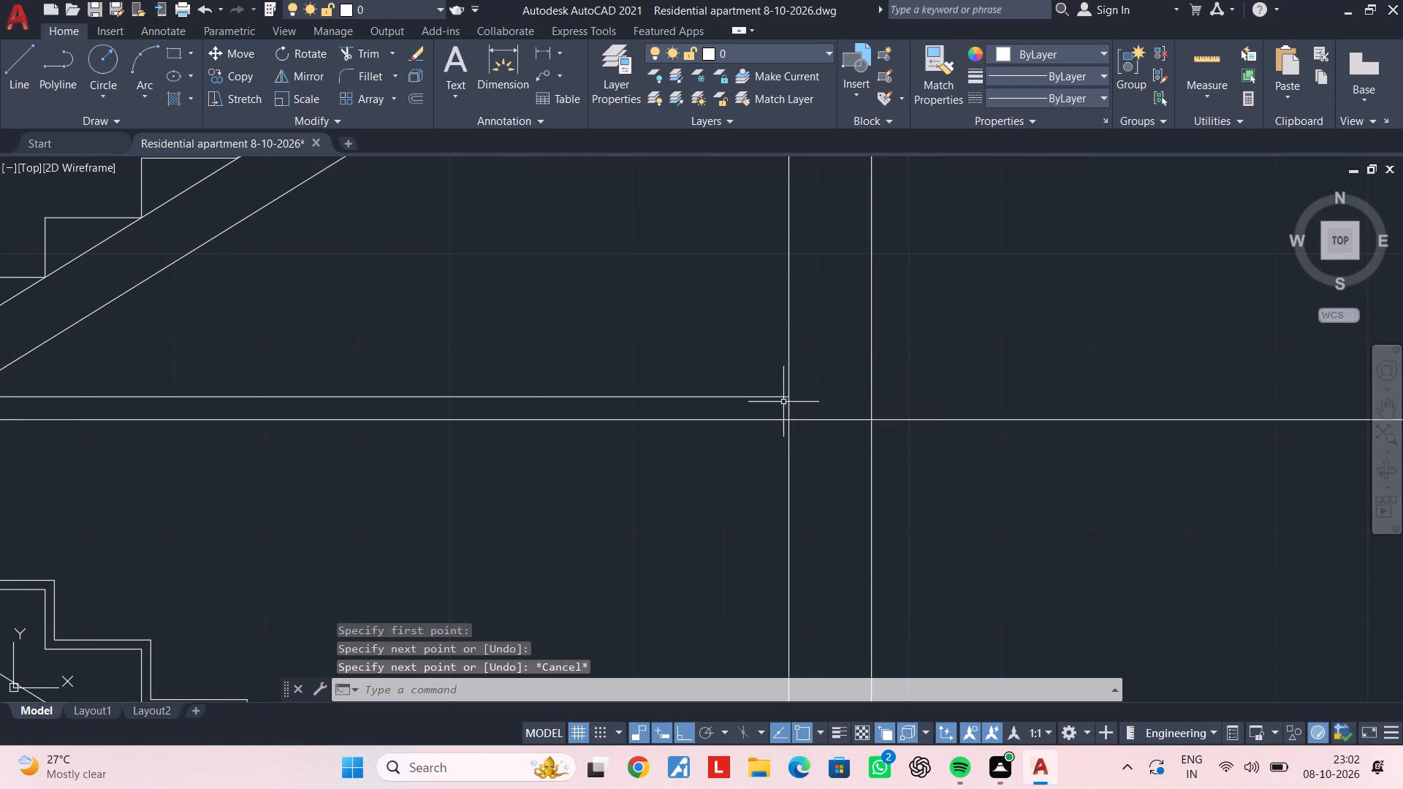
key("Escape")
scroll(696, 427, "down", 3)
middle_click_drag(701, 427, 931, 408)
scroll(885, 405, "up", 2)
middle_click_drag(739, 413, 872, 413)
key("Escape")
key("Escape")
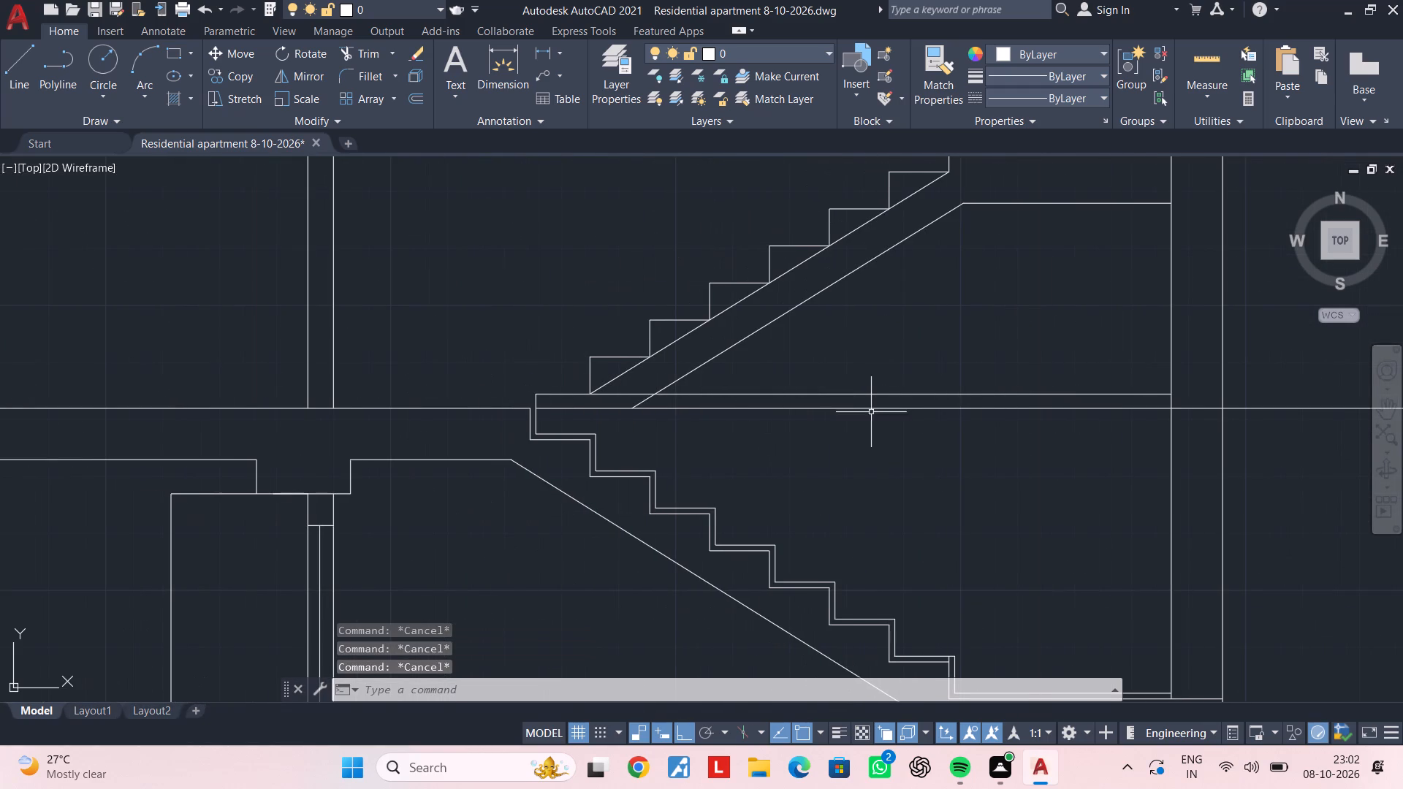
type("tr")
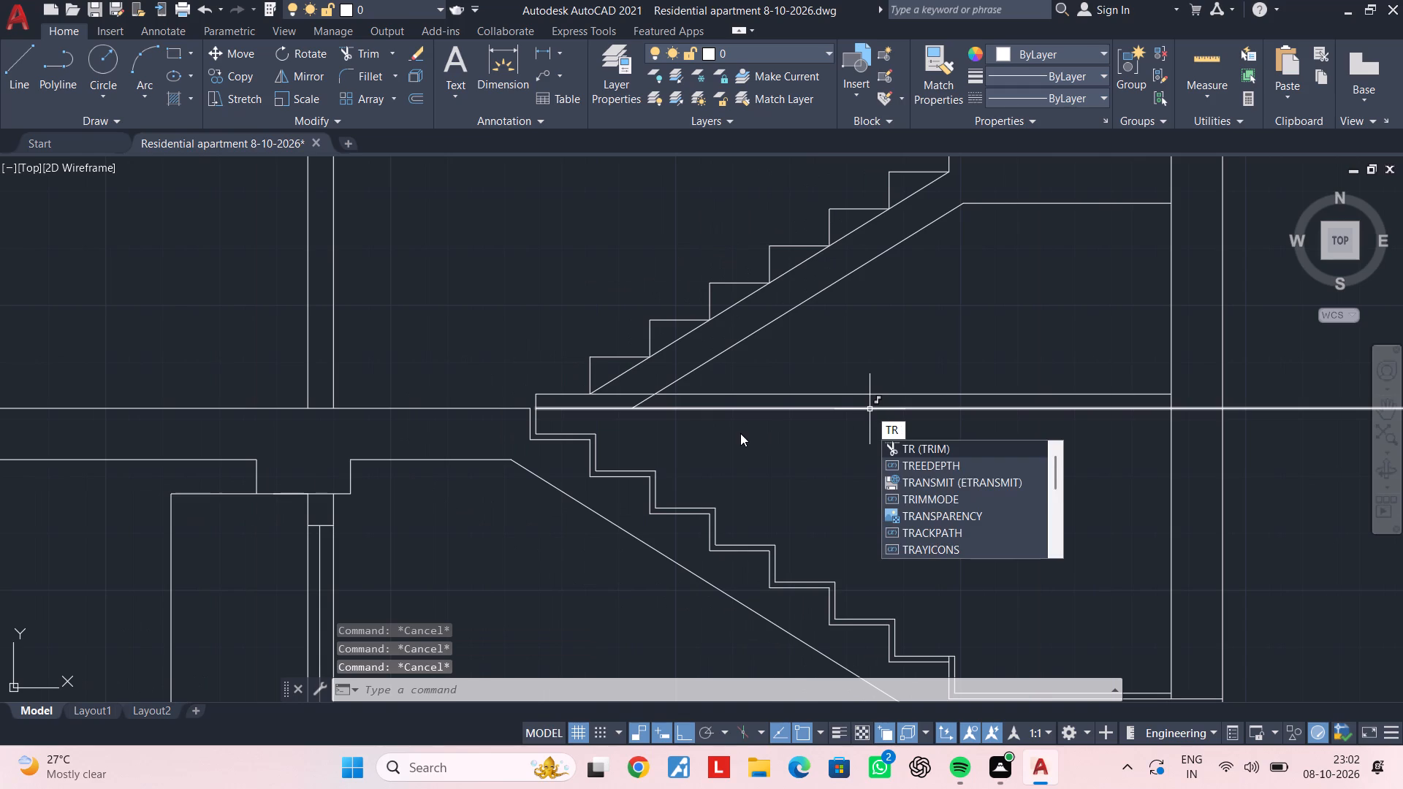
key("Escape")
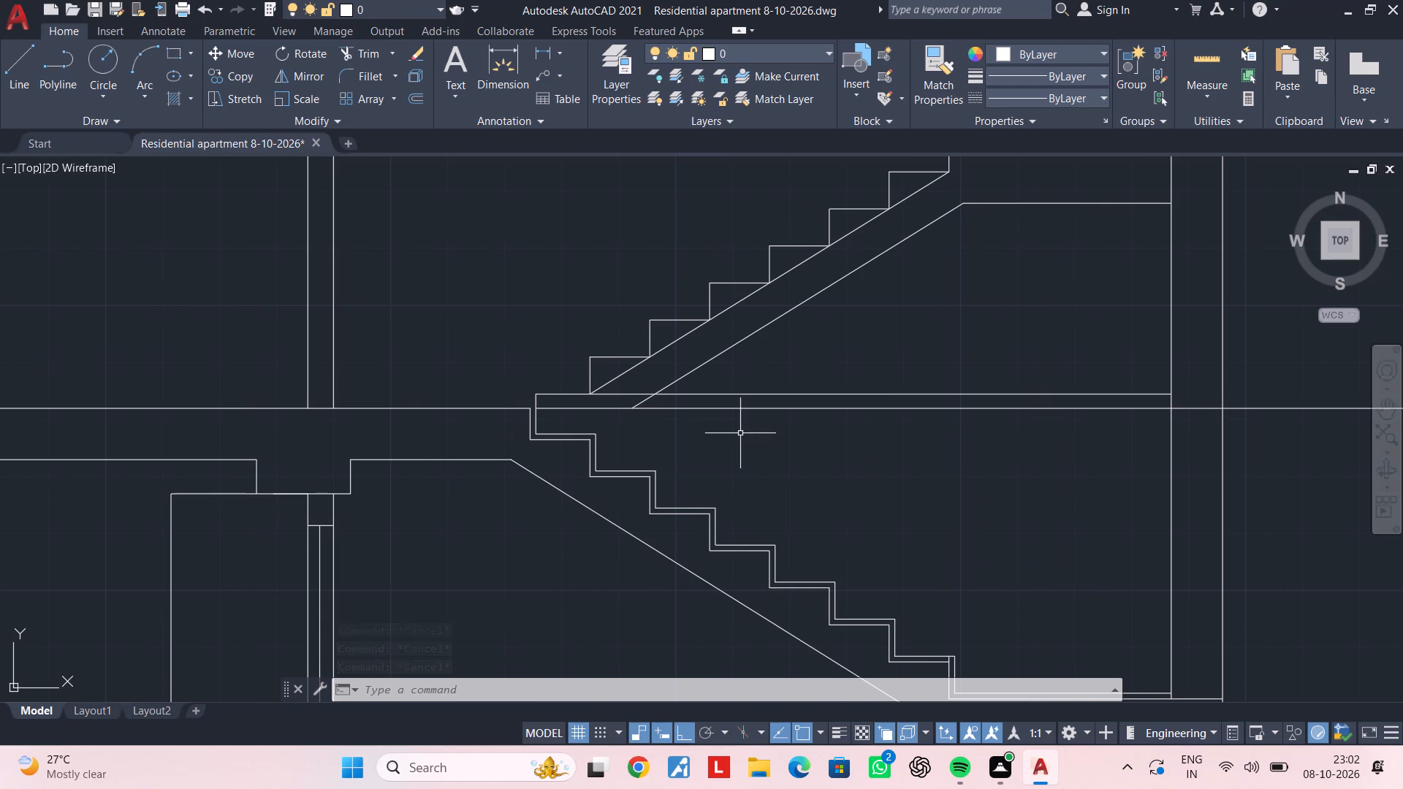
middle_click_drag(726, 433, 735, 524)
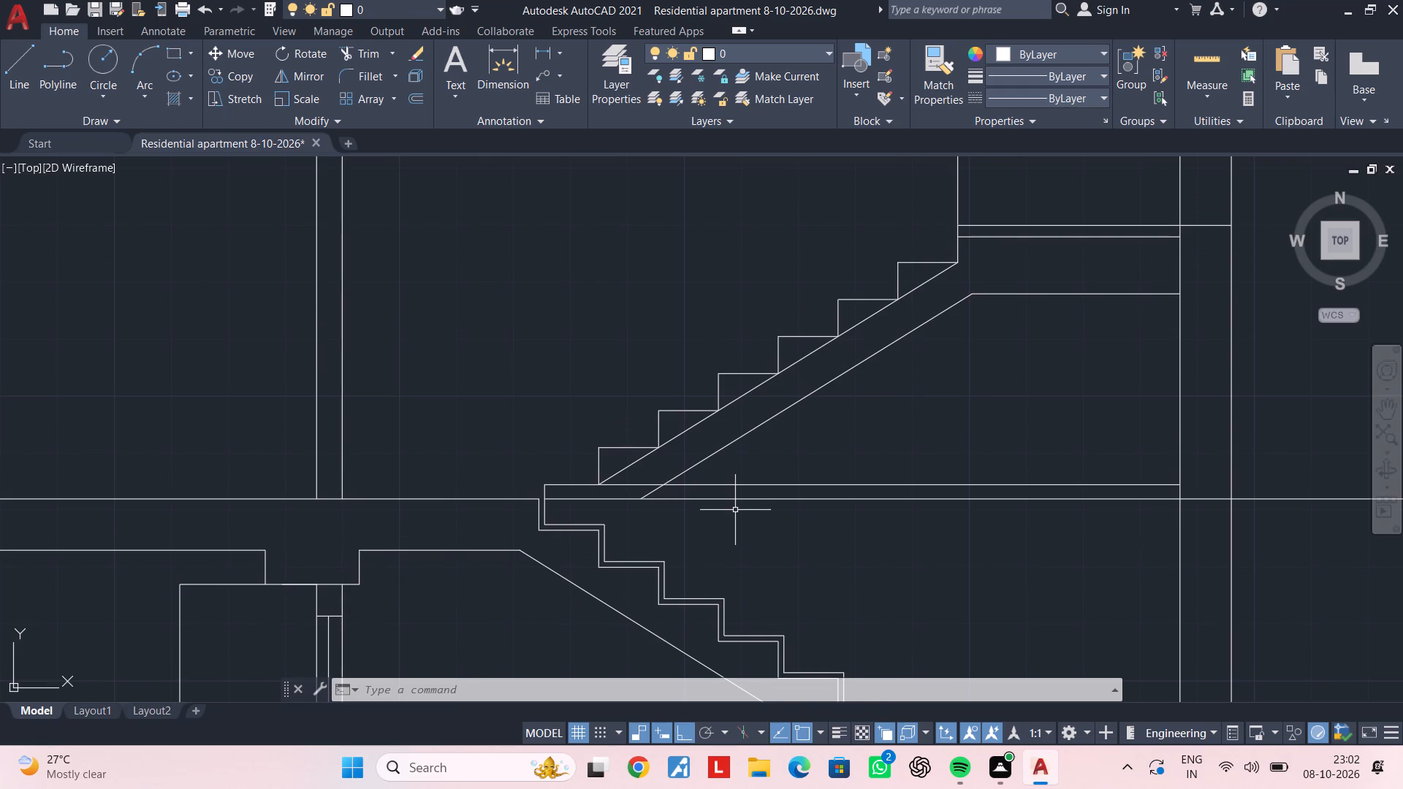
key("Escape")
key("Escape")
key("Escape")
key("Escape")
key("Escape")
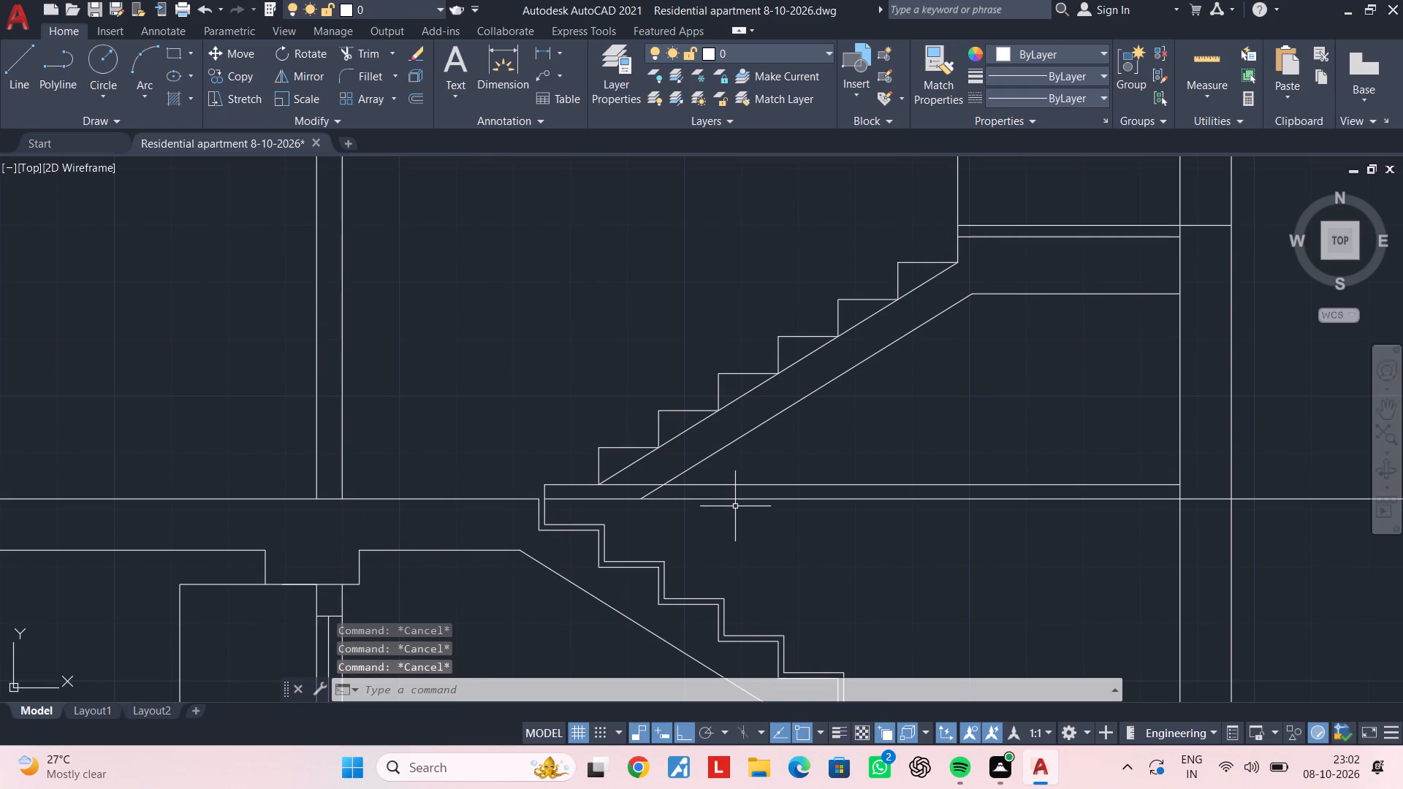
Delete the sloped construction line running through the inner step corners of the new upper flight.
left_click(693, 422)
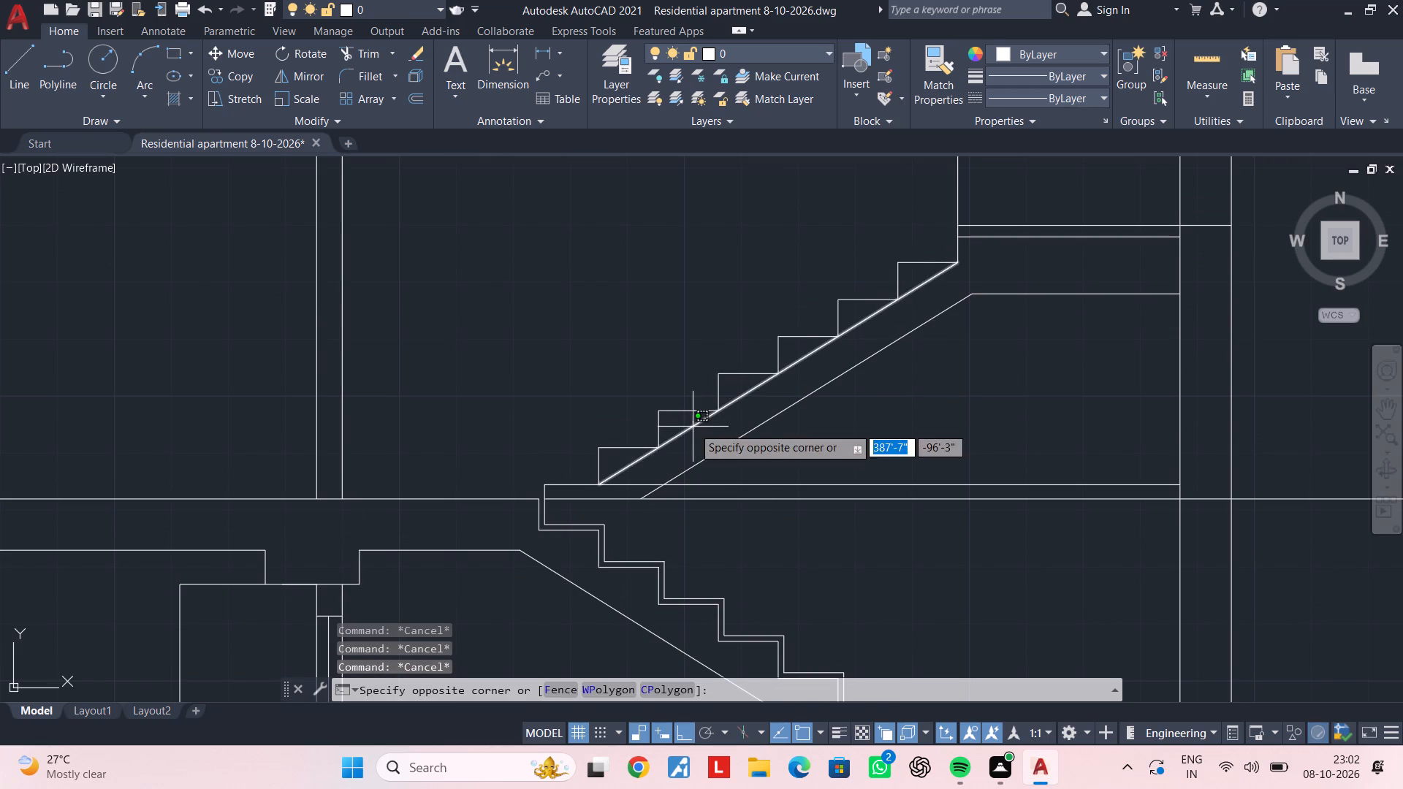
left_click(693, 427)
key("Delete")
key("Escape")
key("Escape")
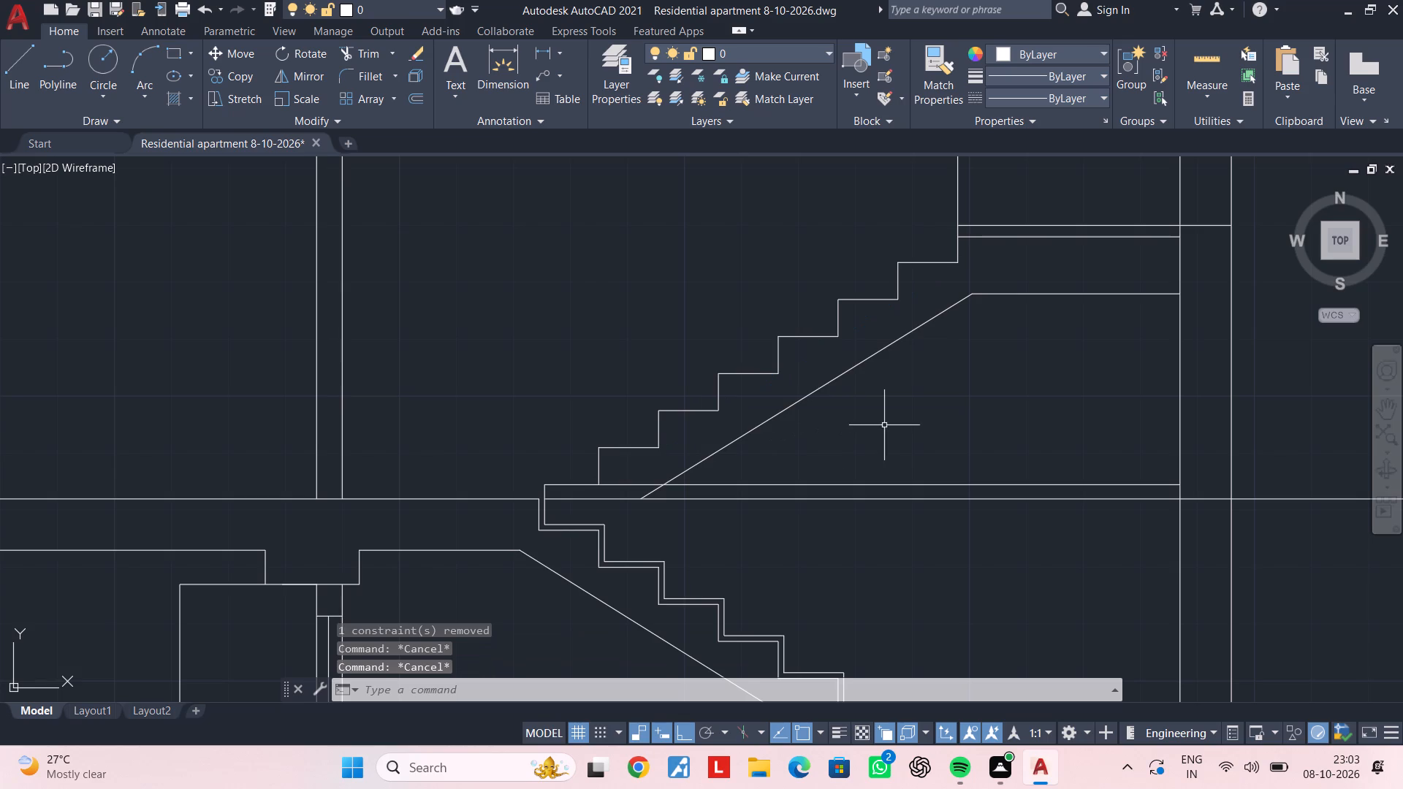
Erase the new upper flight together with its waist soffit, landing lines and the vertical line above its top riser.
middle_click_drag(886, 424, 888, 378)
key("Escape")
key("Escape")
key("Escape")
key("Escape")
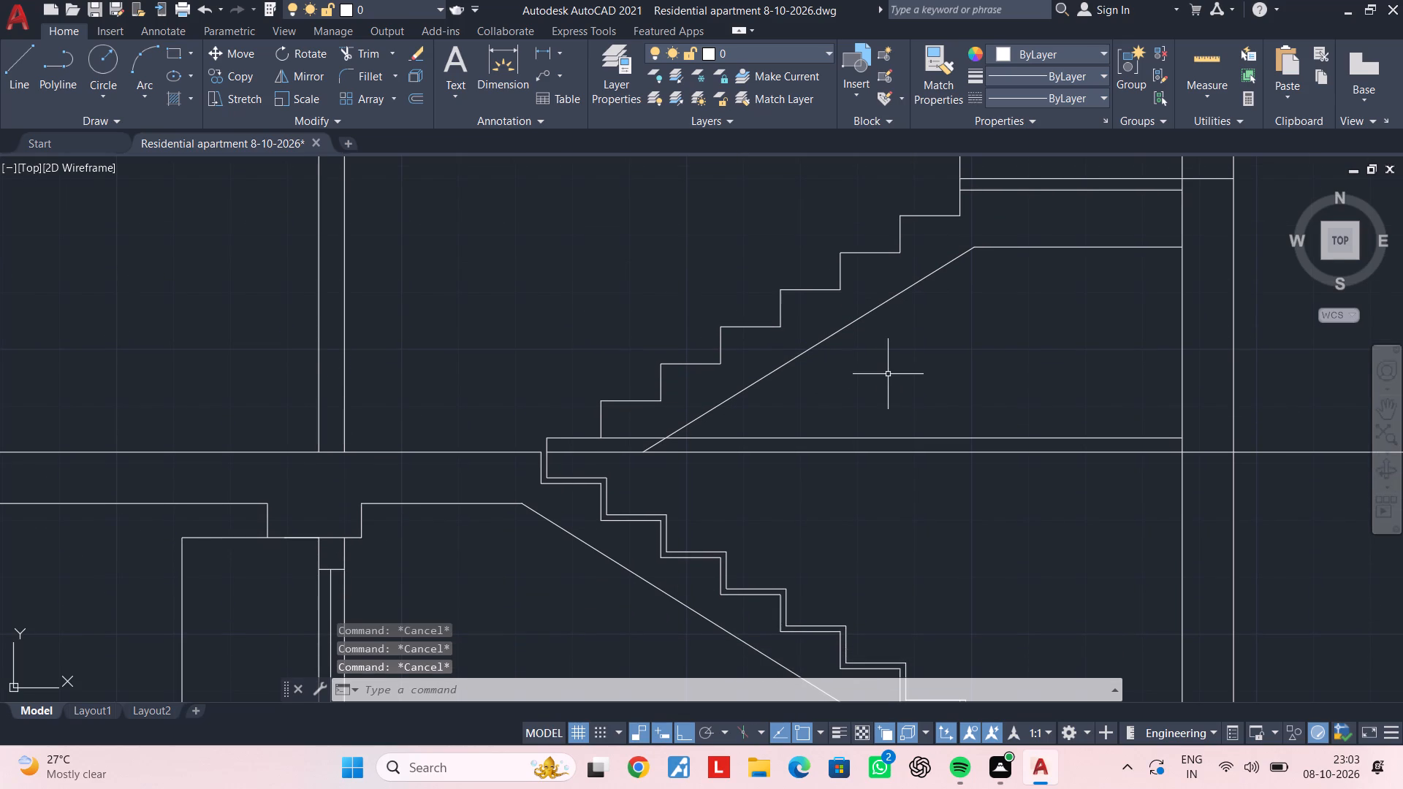
middle_click_drag(814, 389, 837, 381)
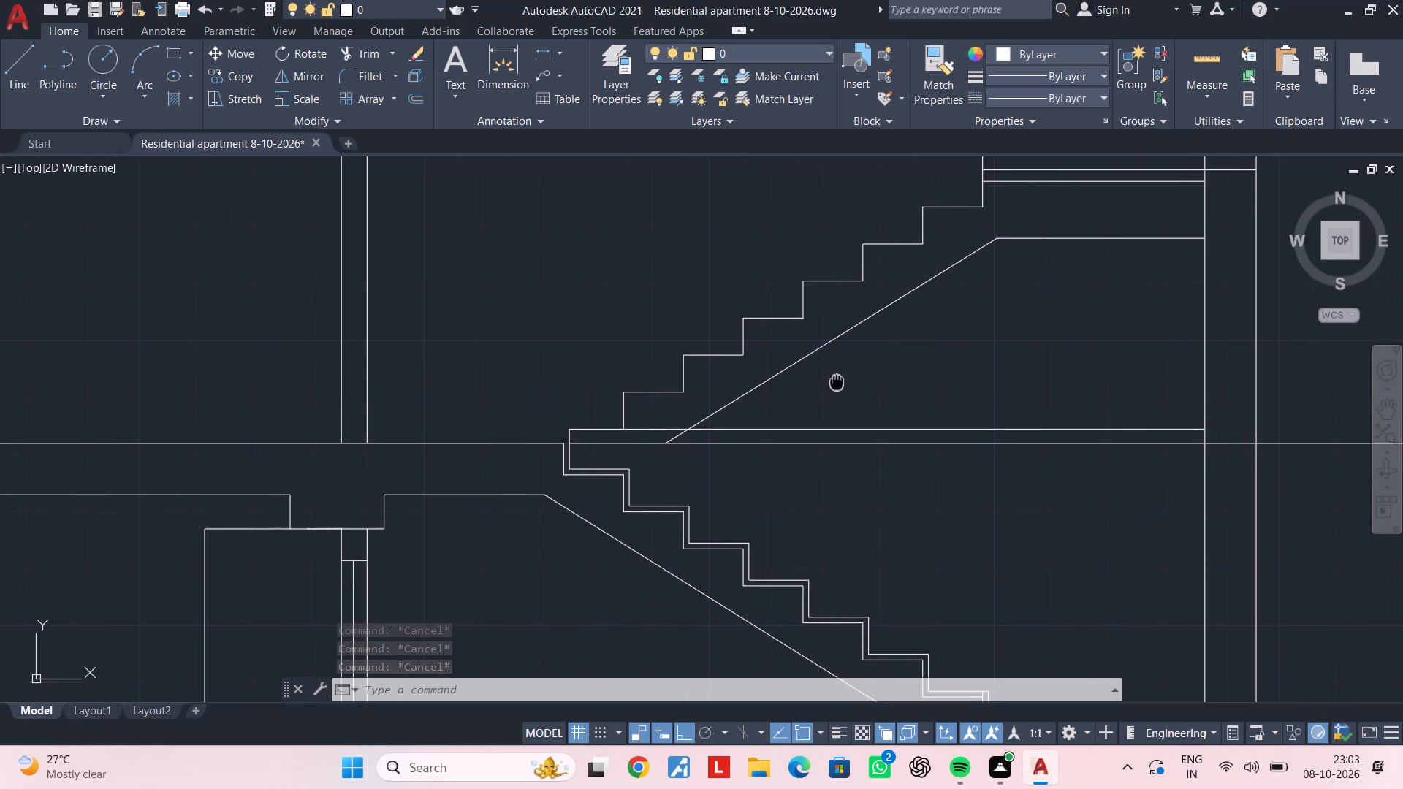
middle_click_drag(837, 381, 838, 380)
middle_click_drag(771, 376, 738, 509)
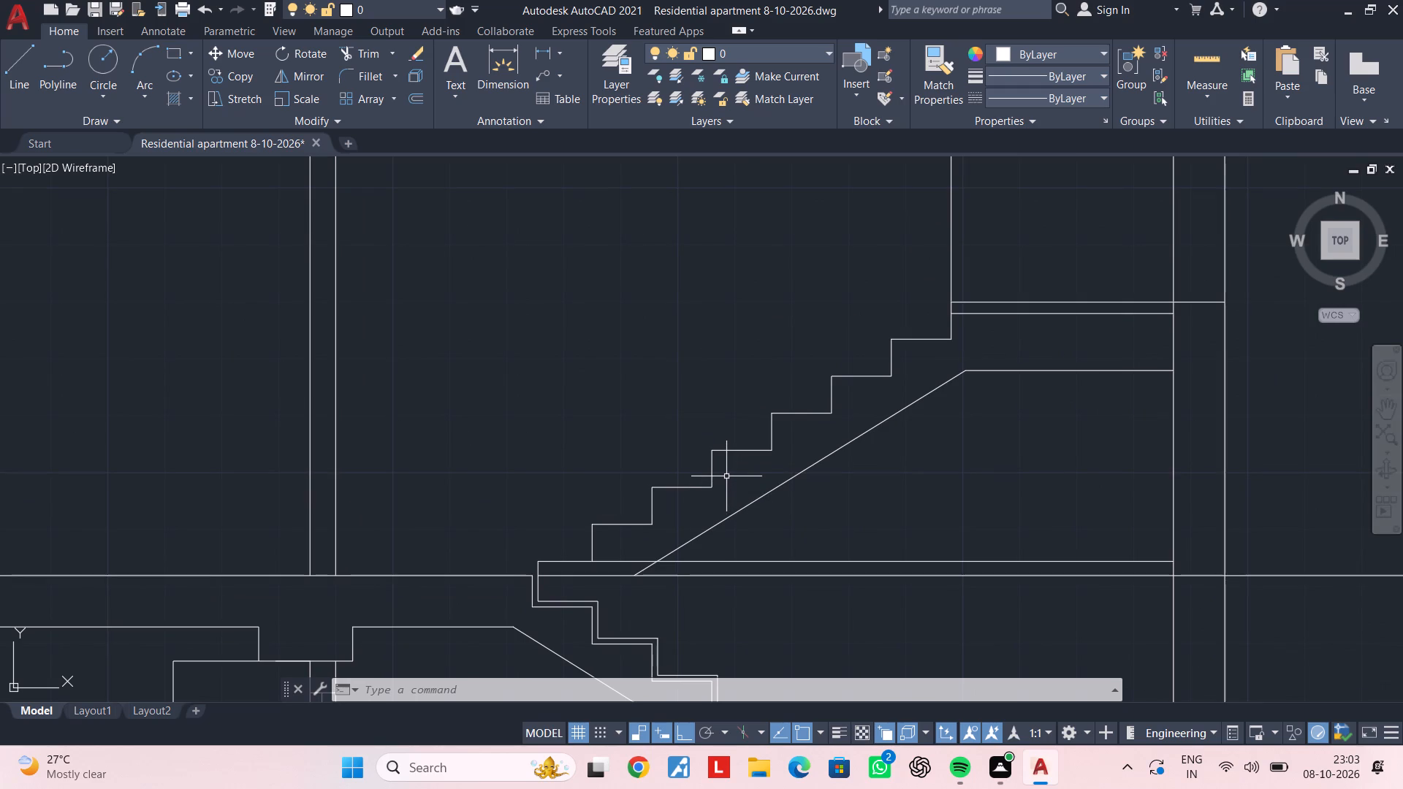
middle_click_drag(724, 472, 627, 291)
scroll(753, 320, "down", 1)
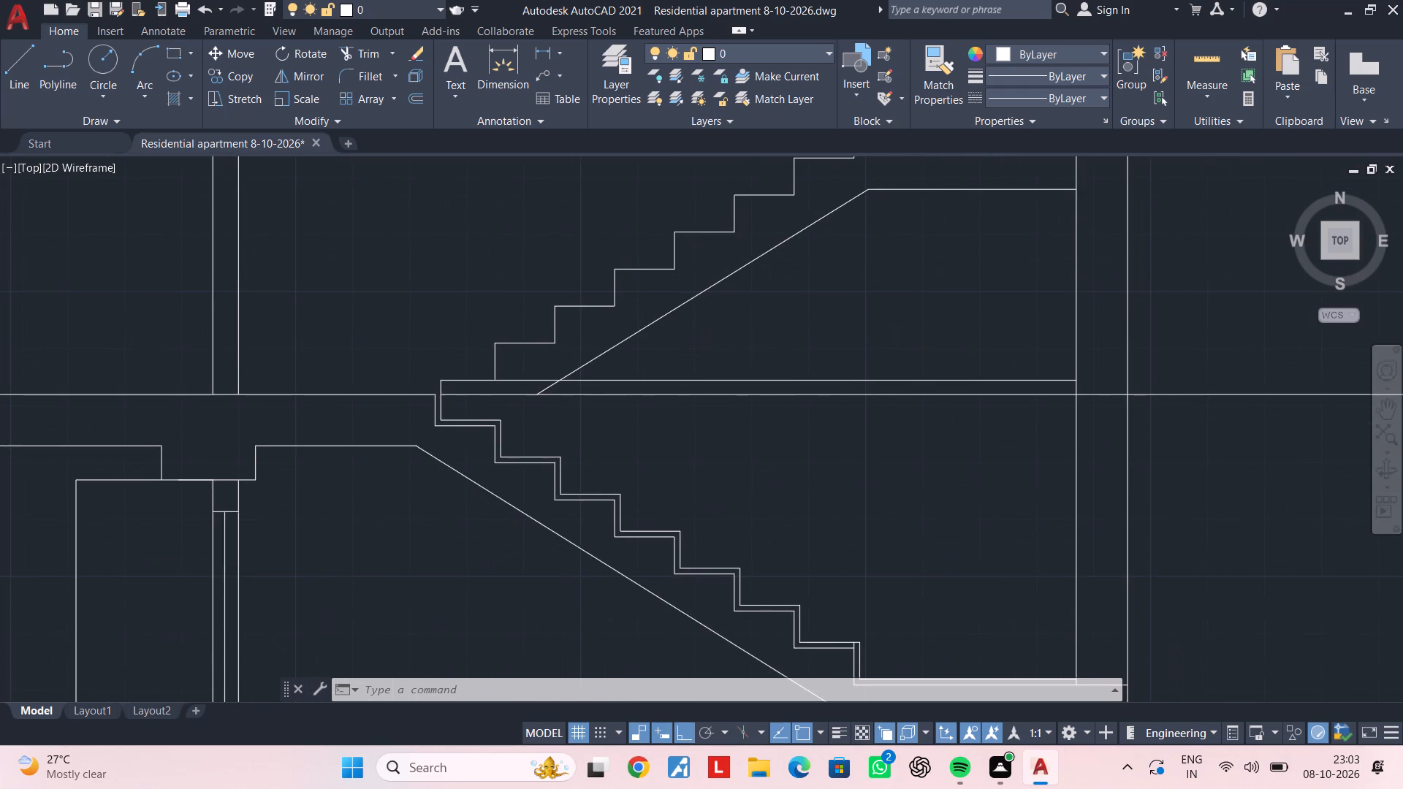
middle_click_drag(753, 320, 661, 576)
middle_click_drag(734, 378, 725, 443)
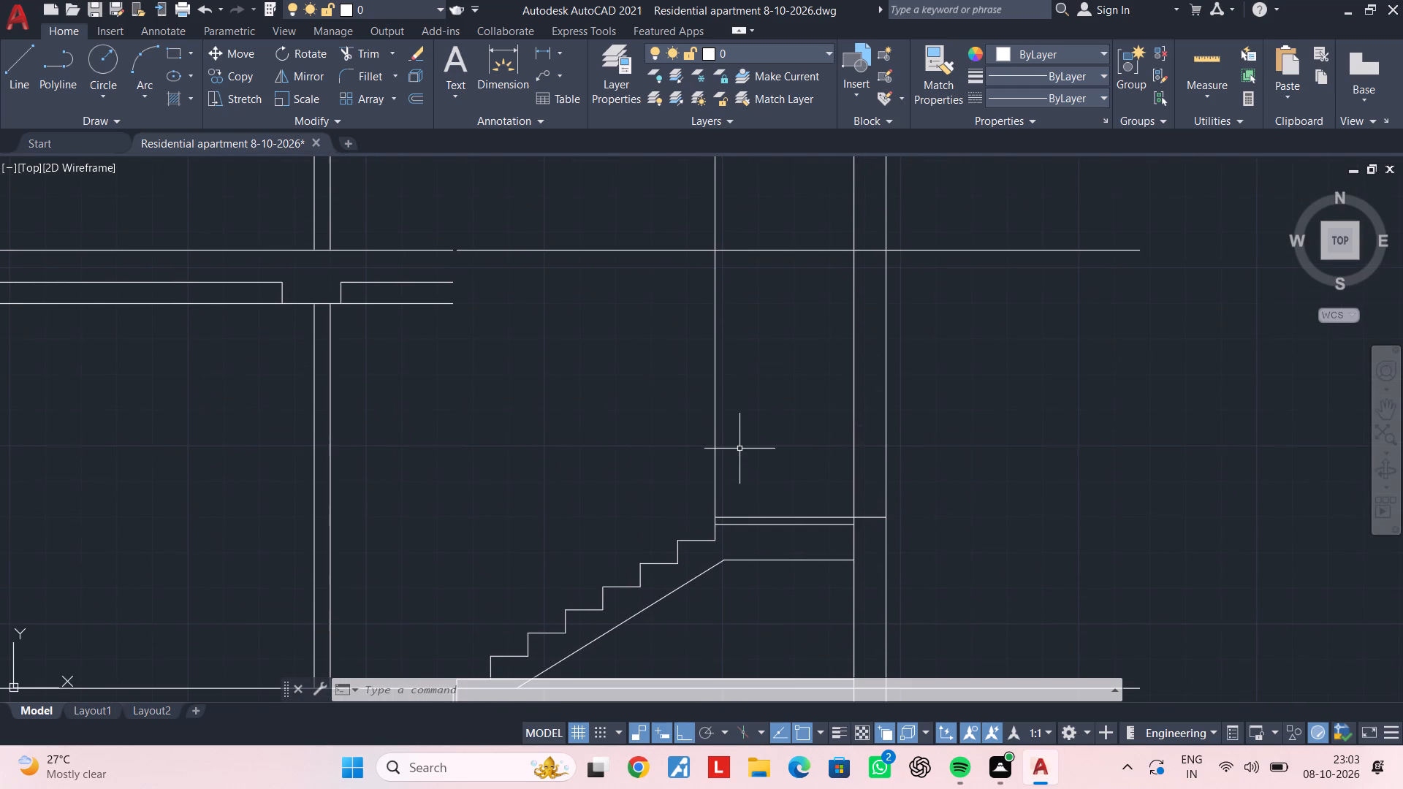
middle_click_drag(740, 449, 759, 267)
scroll(759, 268, "down", 1)
key("Escape")
key("Escape")
middle_click_drag(769, 379, 748, 475)
left_click(739, 464)
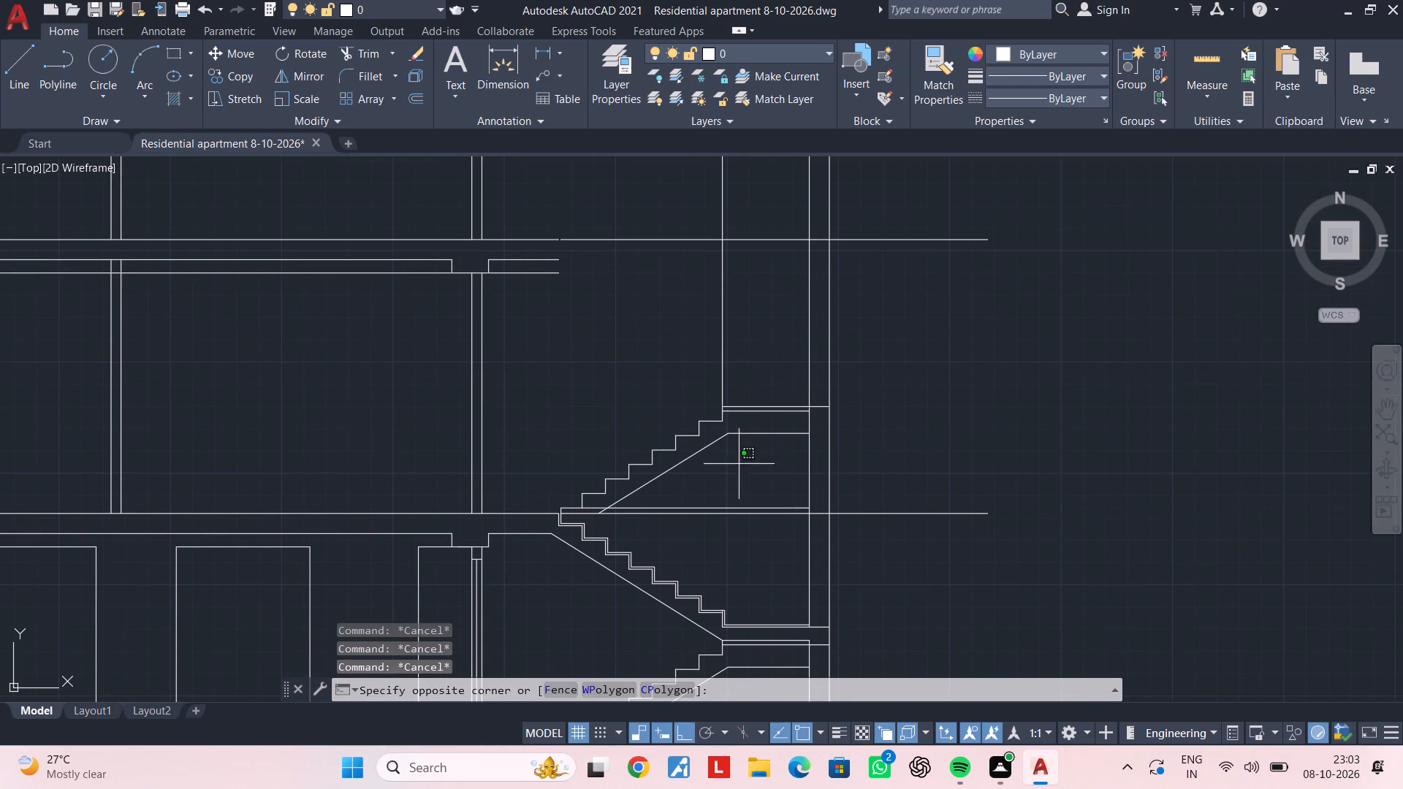
left_click(686, 392)
key("Delete")
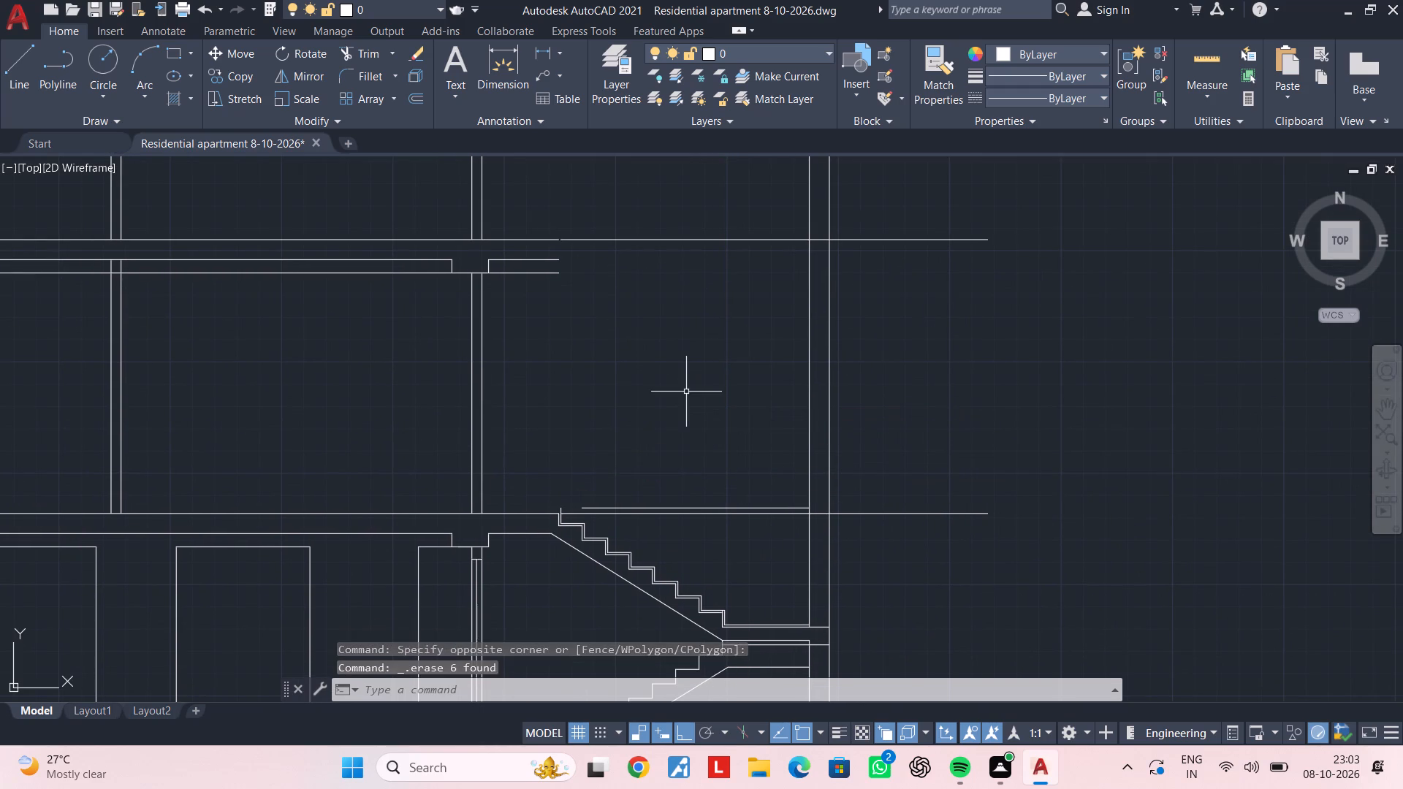
key("Escape")
key("Escape")
Delete the leftover horizontal line just above the floor line that runs to the outer wall's inner face.
scroll(690, 500, "up", 1)
left_click(687, 511)
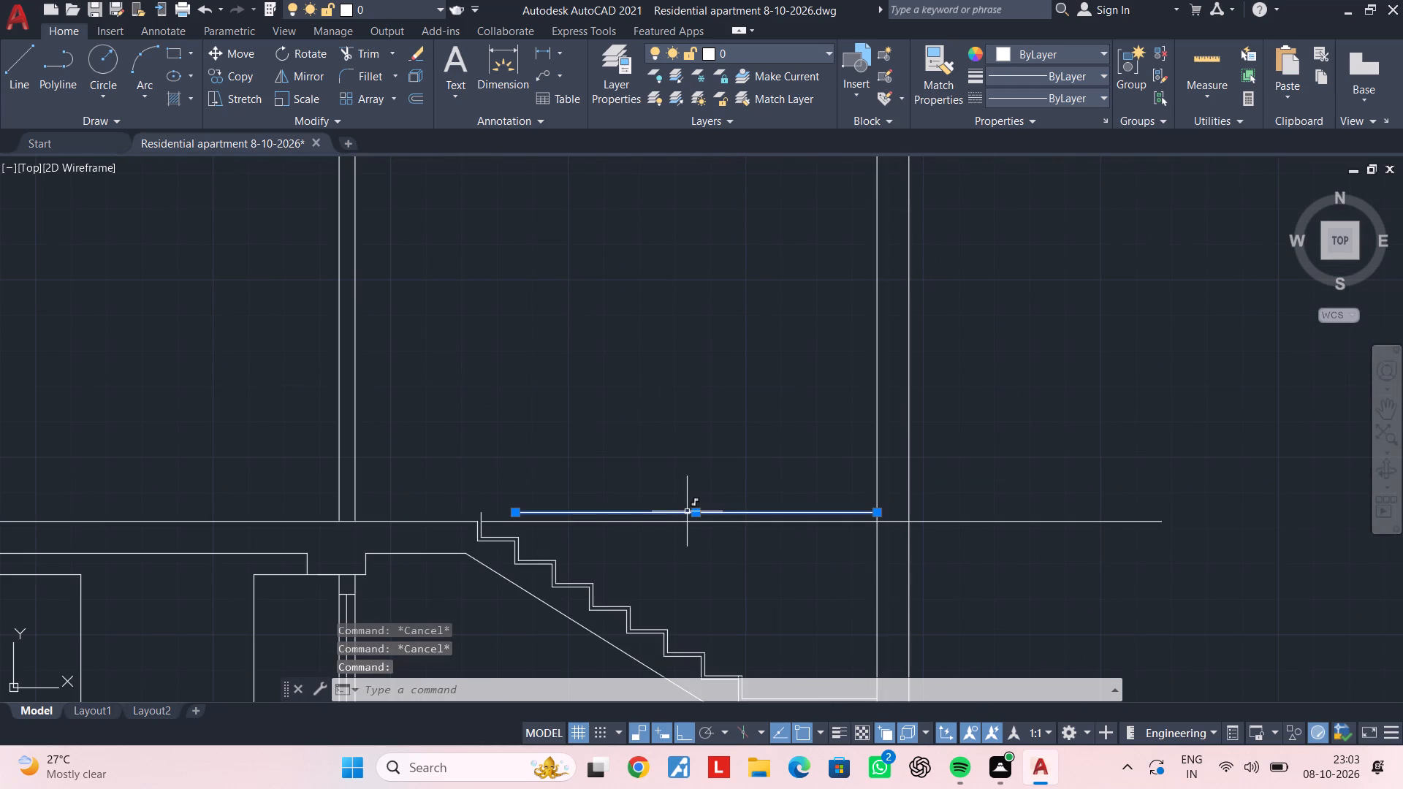
key("Delete")
key("Escape")
key("Escape")
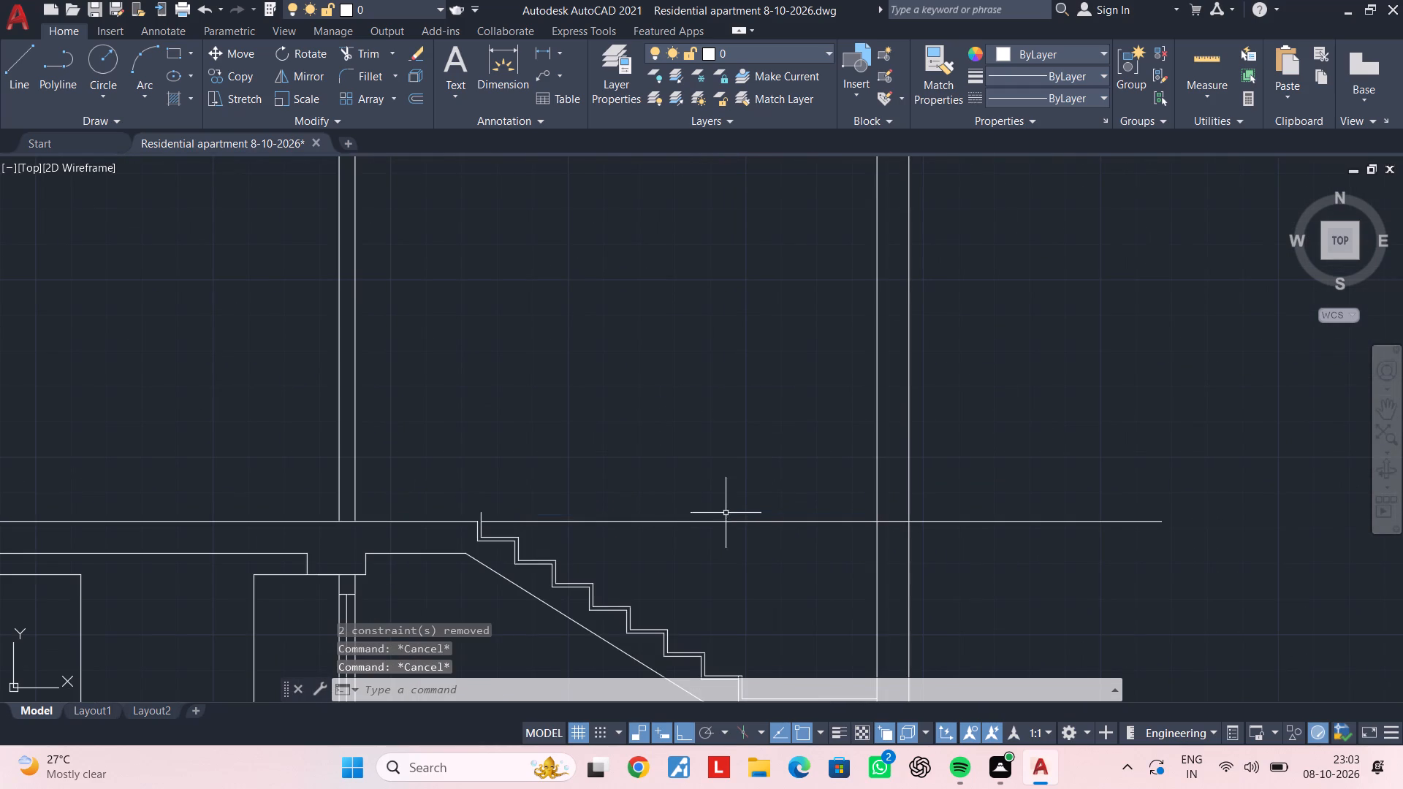
Measure the floor-to-floor height of the upper storey along the outer wall's inner face with a linear dimension.
scroll(732, 424, "down", 1)
middle_click_drag(732, 424, 726, 533)
key("Escape")
key("Escape")
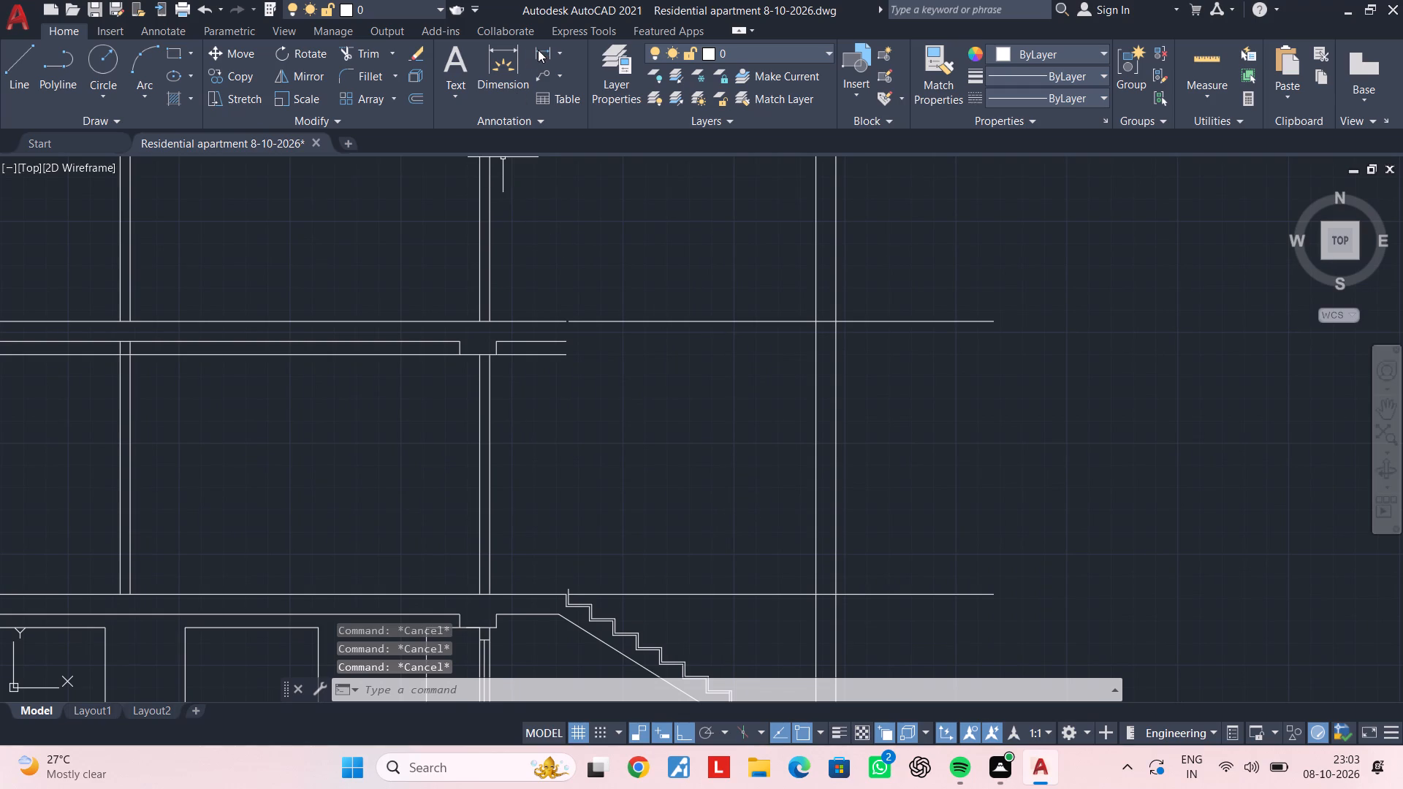
left_click(538, 50)
left_click(819, 322)
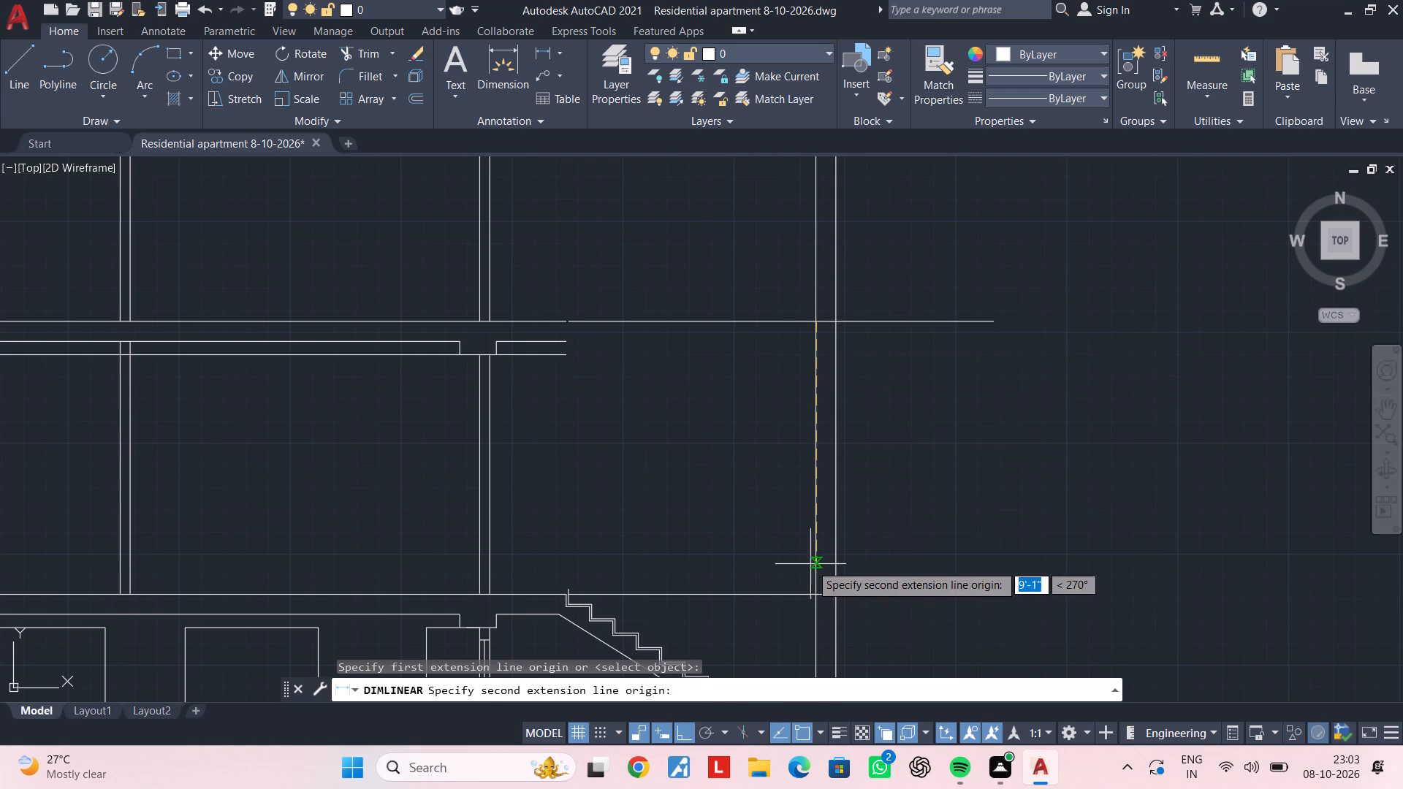
left_click(812, 595)
scroll(794, 533, "up", 2)
scroll(751, 519, "down", 2)
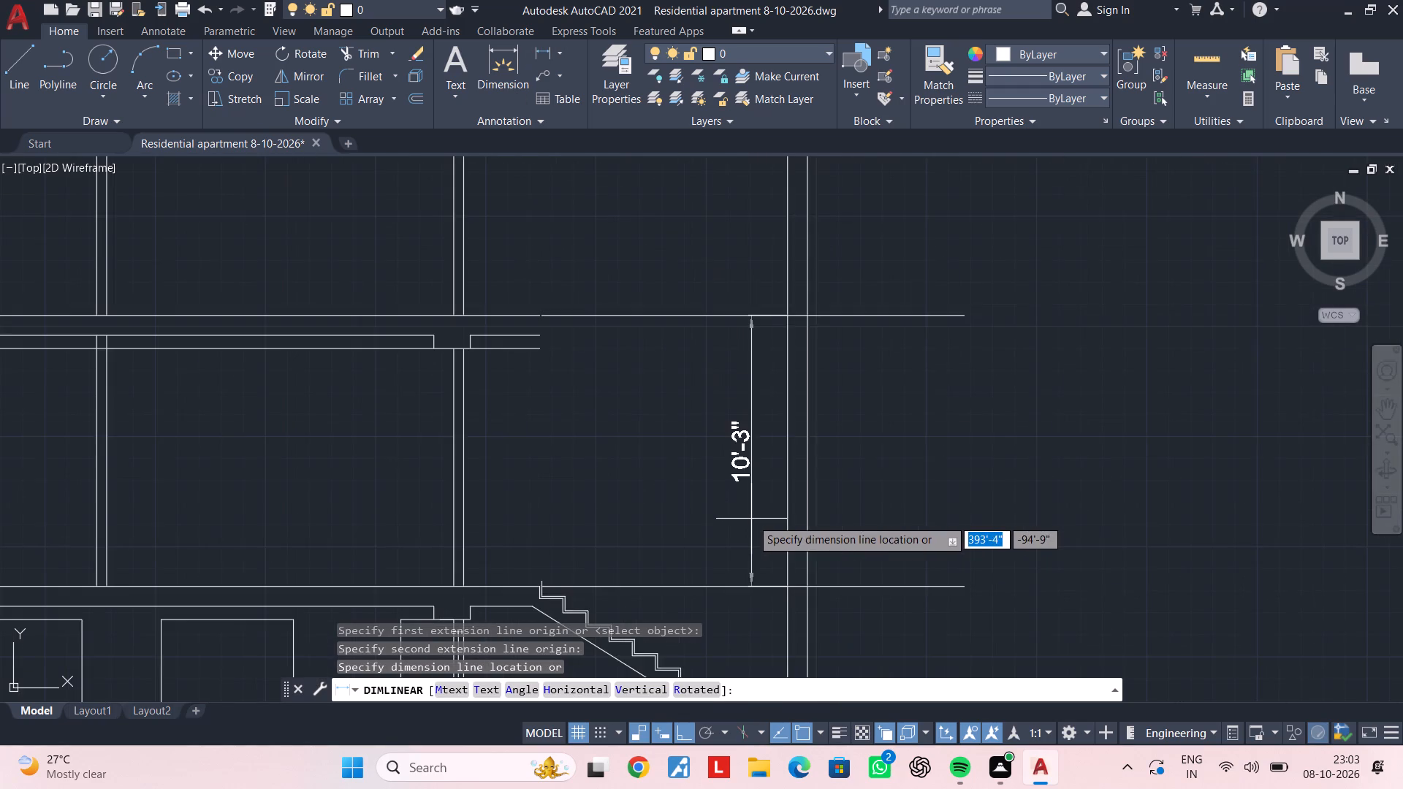
middle_click_drag(751, 519, 846, 503)
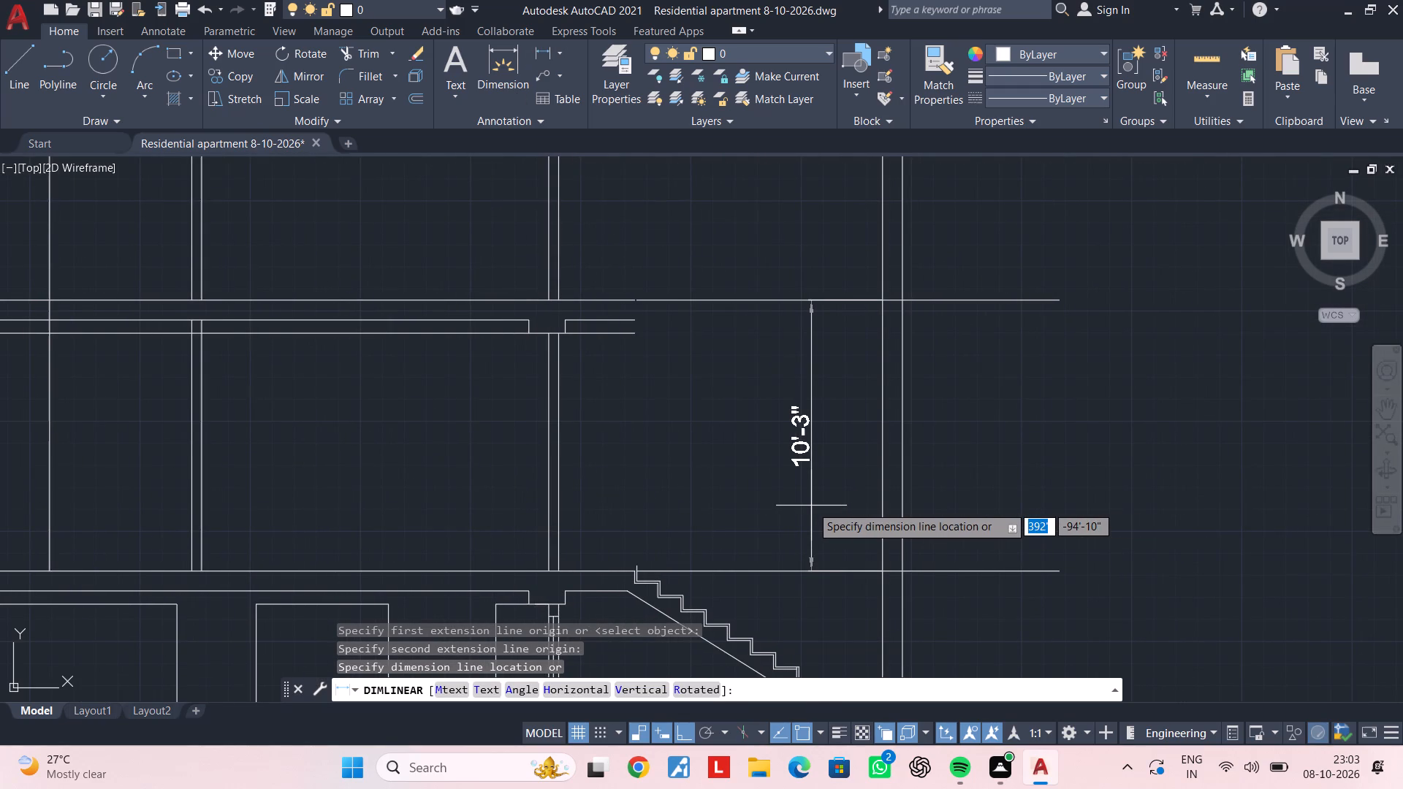
key("Escape")
key("Escape")
key("Escape")
key("Escape")
key("Escape")
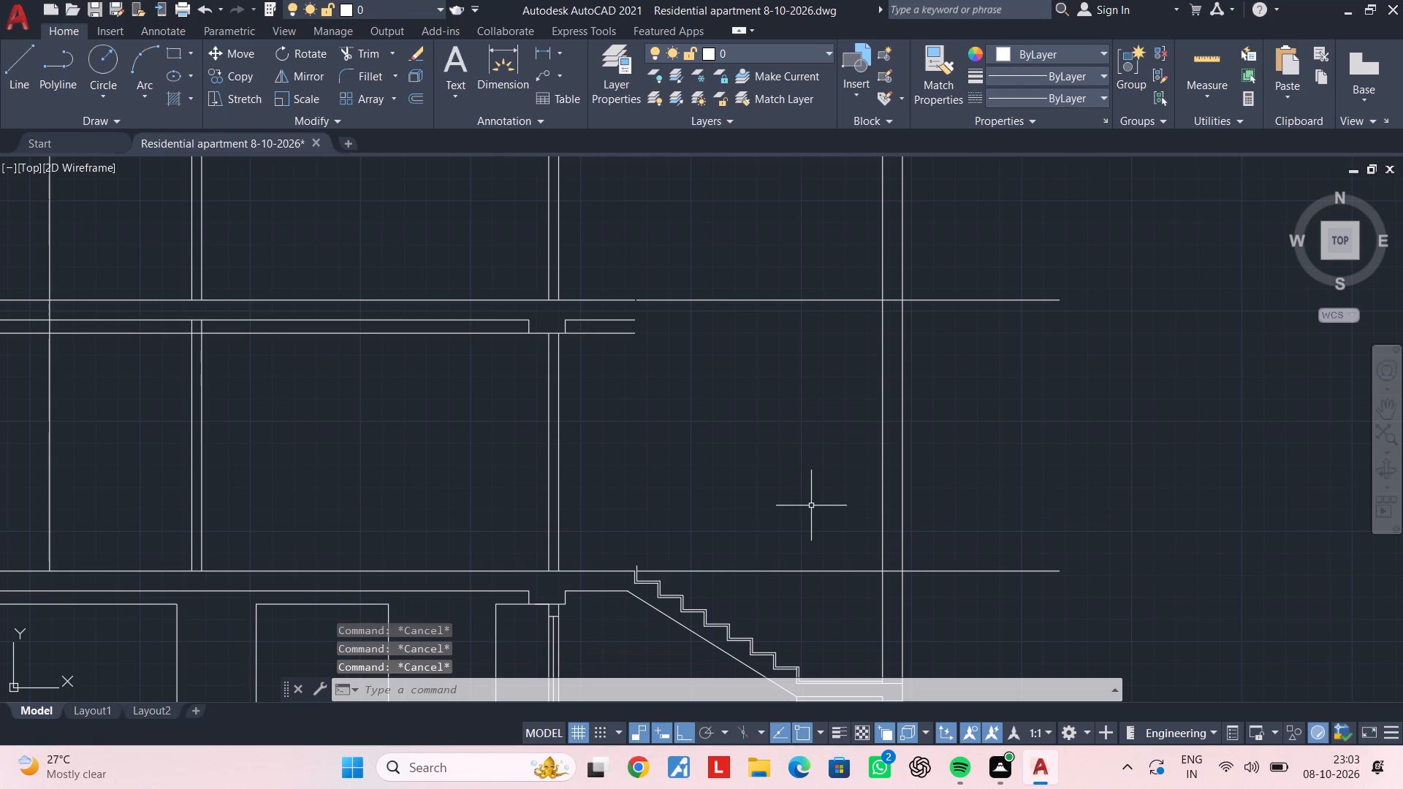
key("Escape")
key("Escape")
key("Escape")
key("Escape")
key("Escape")
key("Escape")
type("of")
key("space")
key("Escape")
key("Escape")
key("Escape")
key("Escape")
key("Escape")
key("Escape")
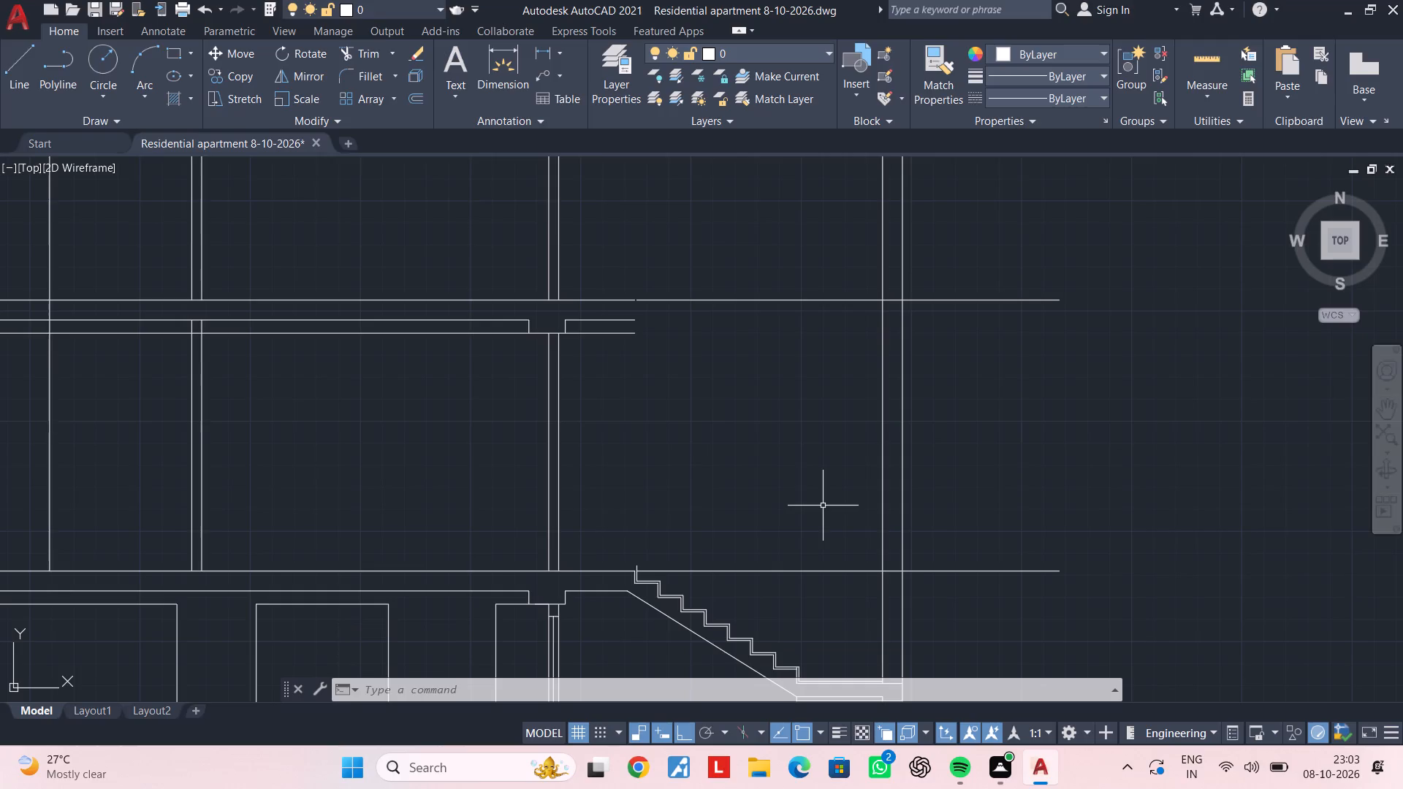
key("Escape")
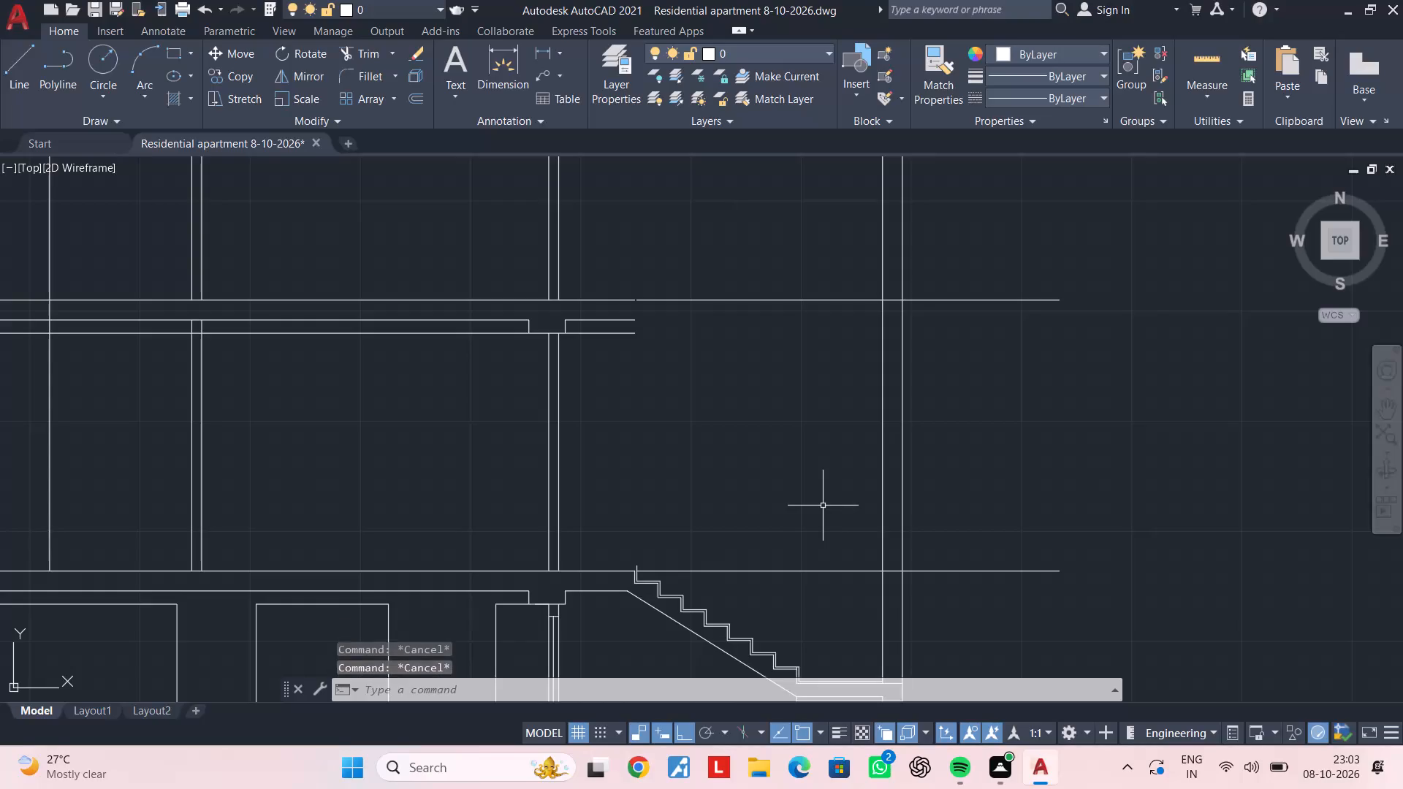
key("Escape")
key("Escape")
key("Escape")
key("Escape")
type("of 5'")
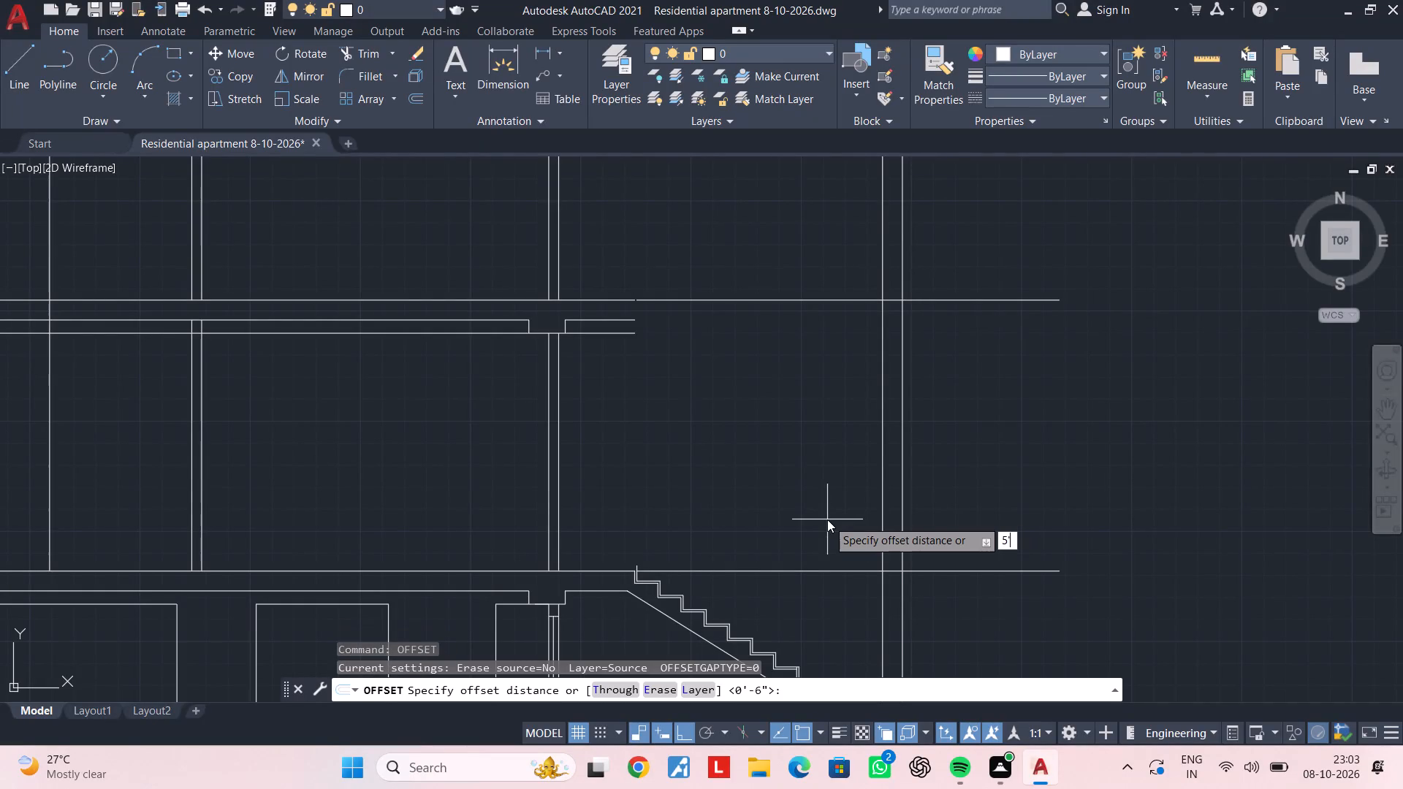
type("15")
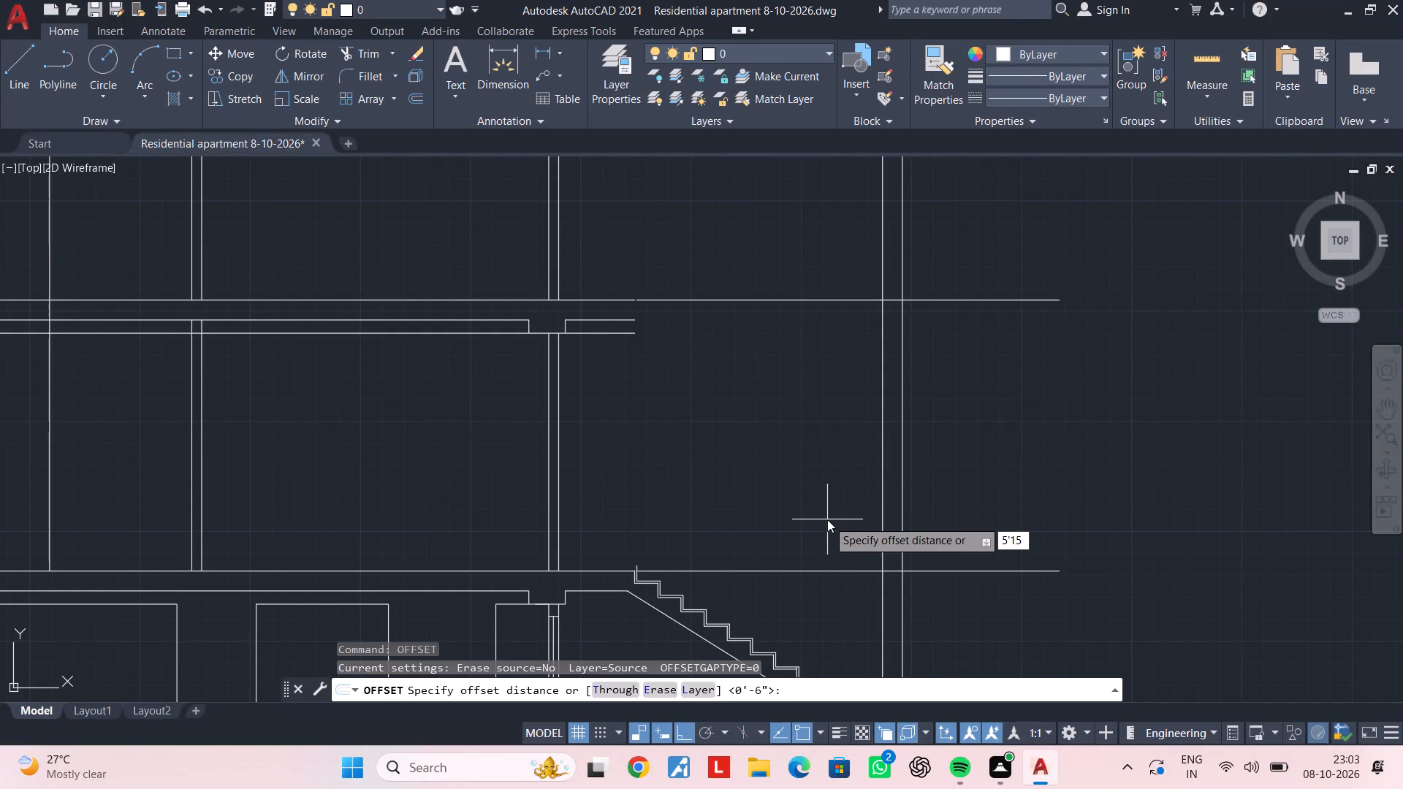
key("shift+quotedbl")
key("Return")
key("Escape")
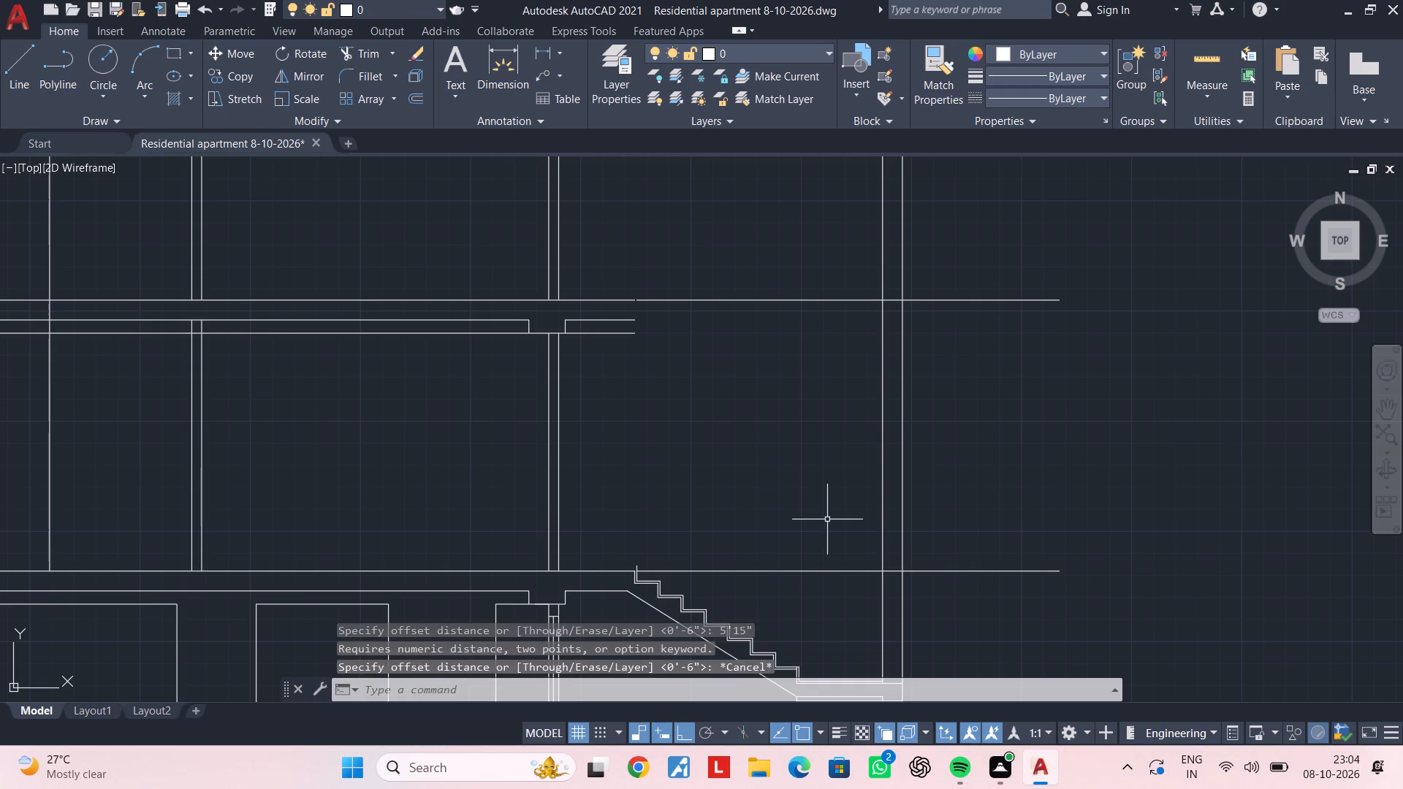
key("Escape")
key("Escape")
Offset the floor line at the head of the lower stair 5'1.5" upward to set the mid-landing level.
type("of")
key("space")
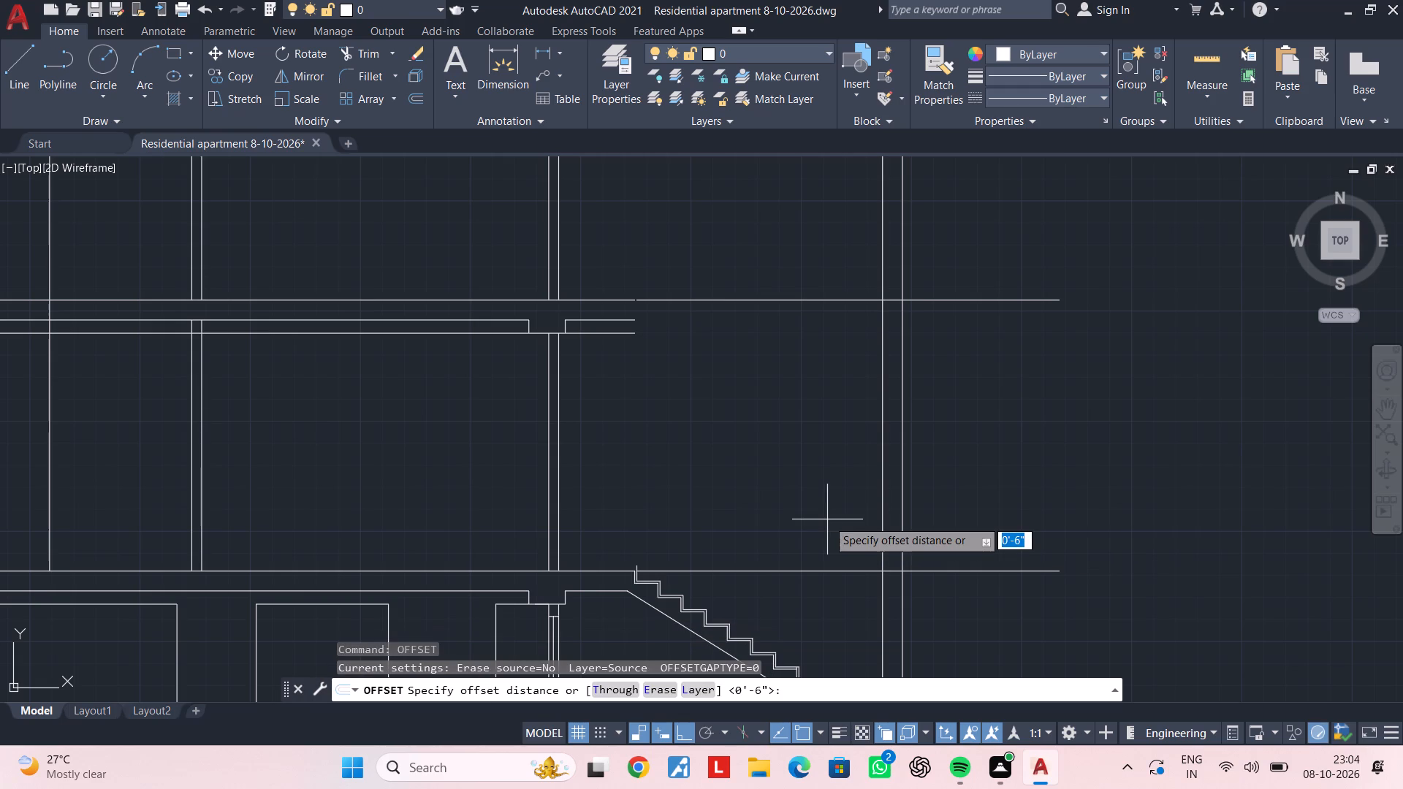
type("5'1.5\"")
key("Return")
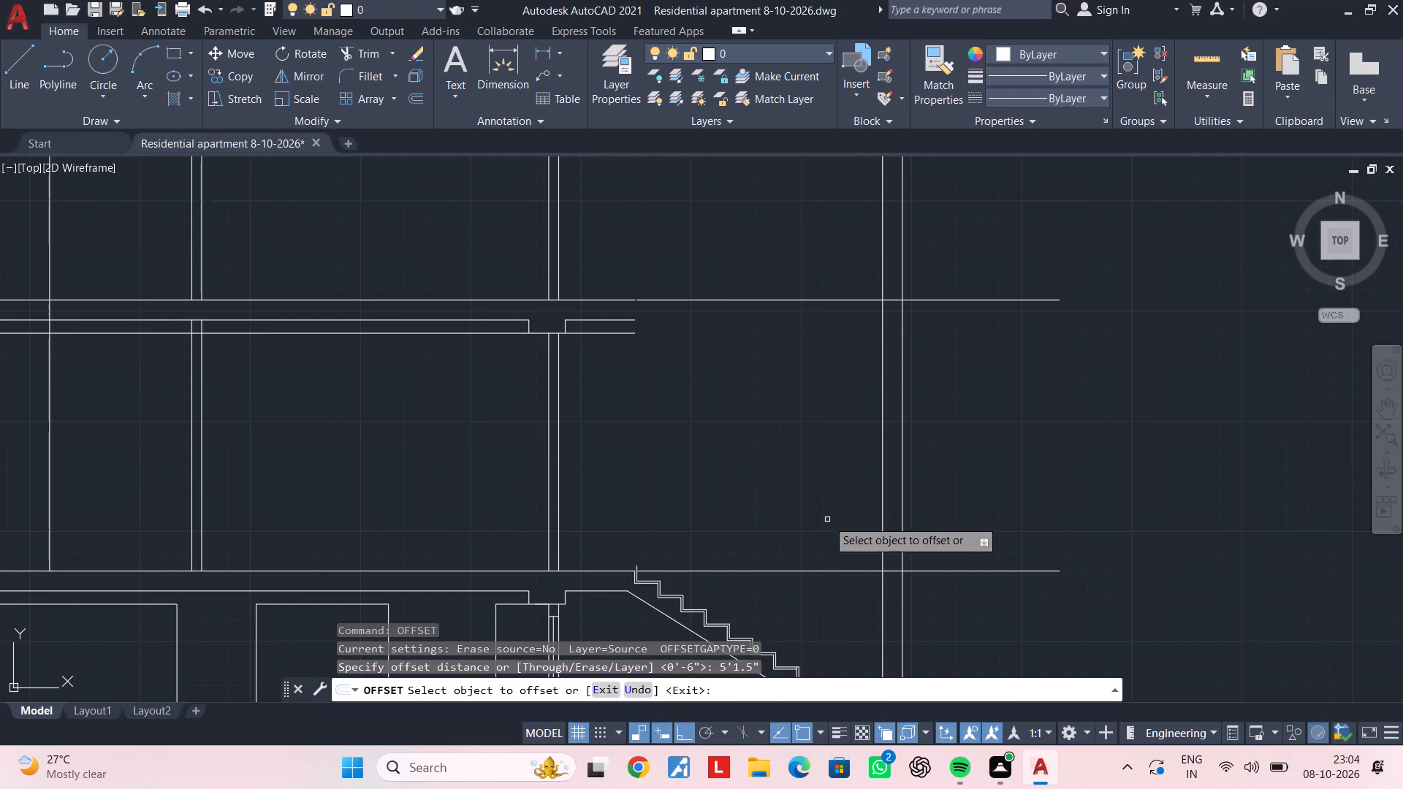
left_click(837, 571)
left_click(821, 454)
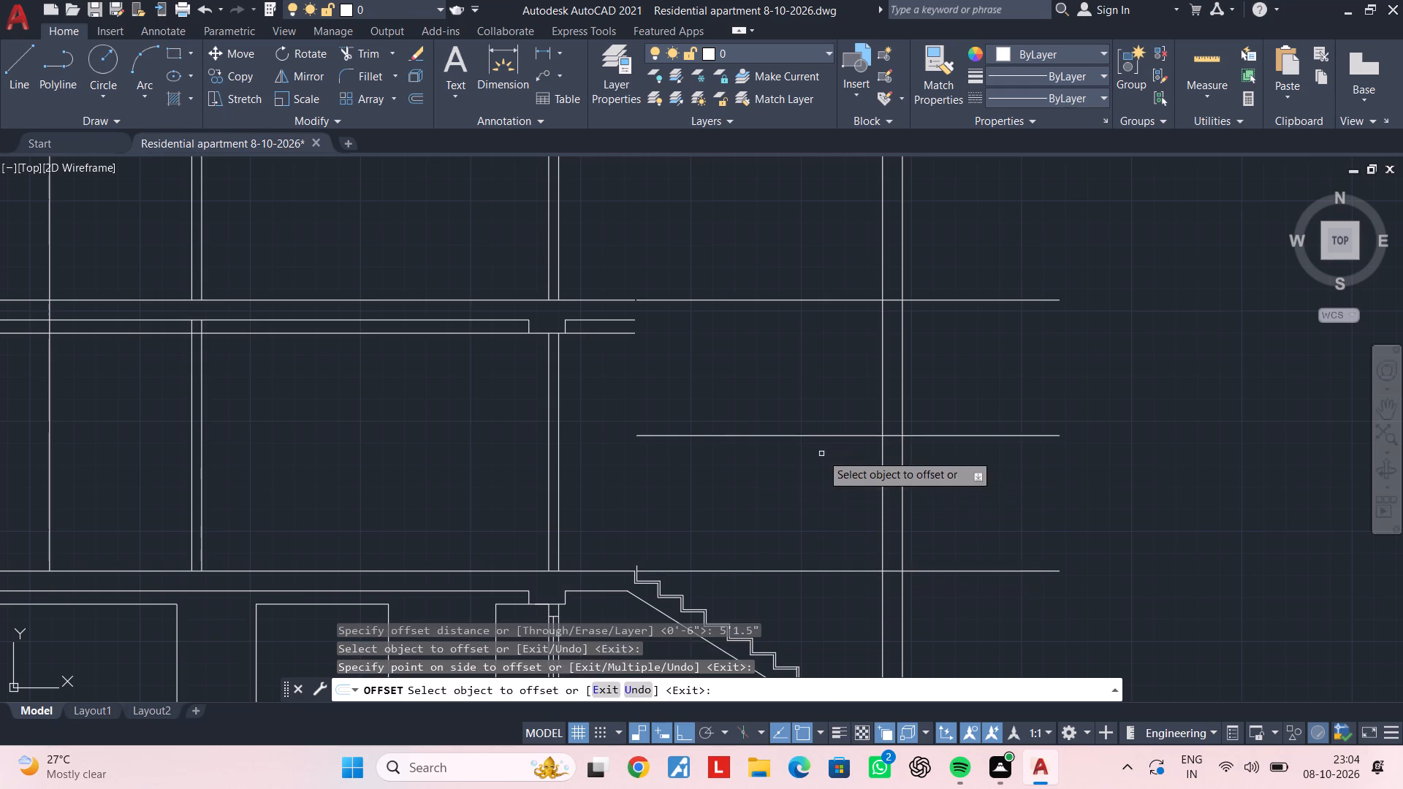
key("Escape")
key("Escape")
Offset the outer wall's inner face line 3'3" inward to mark the landing's edge.
scroll(870, 454, "up", 1)
middle_click_drag(729, 436, 808, 432)
key("Escape")
key("Escape")
middle_click_drag(879, 437, 875, 382)
key("Escape")
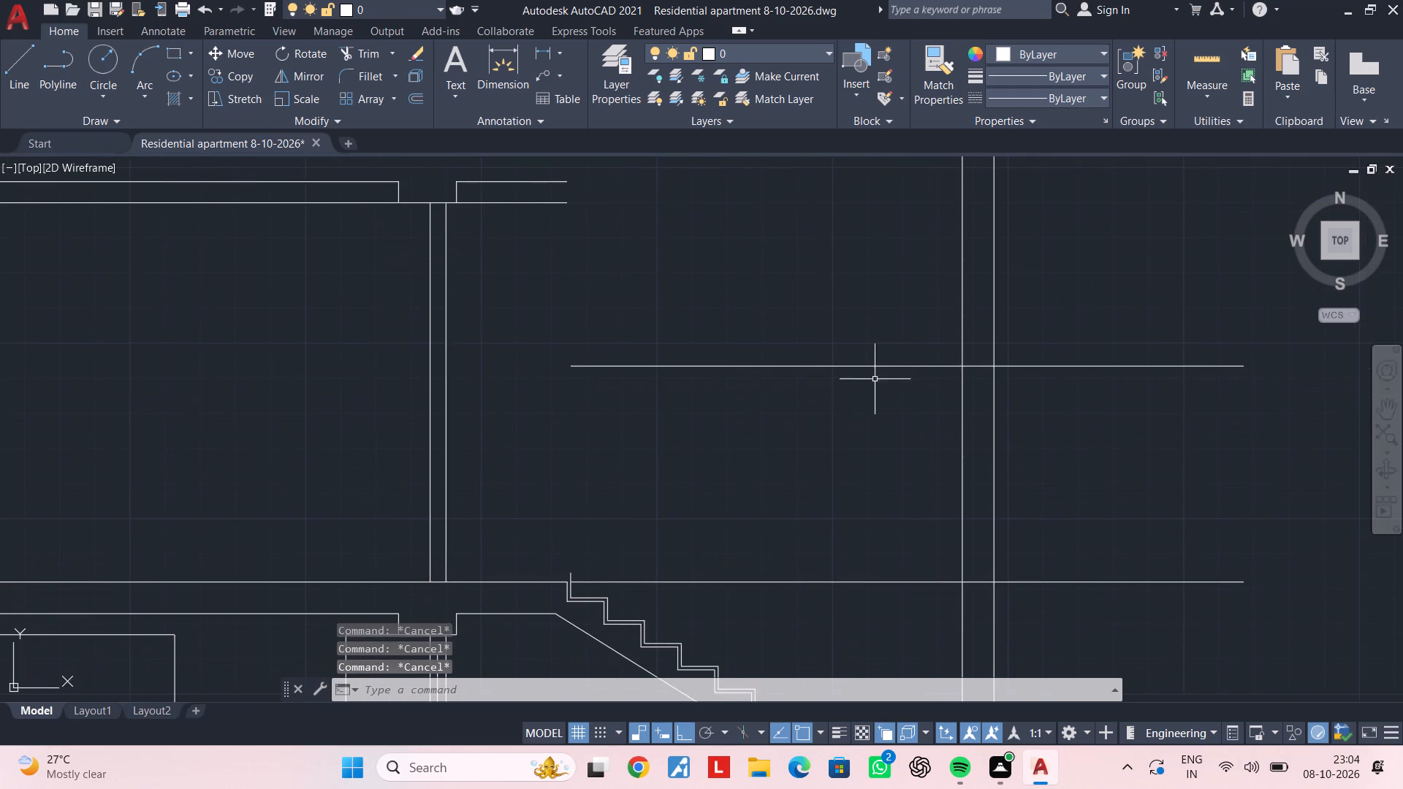
key("Escape")
middle_click_drag(825, 419, 839, 380)
key("Escape")
key("Escape")
key("Escape")
middle_click_drag(897, 366, 838, 383)
key("Escape")
key("Escape")
key("Escape")
type("of 3'3\"")
key("Return")
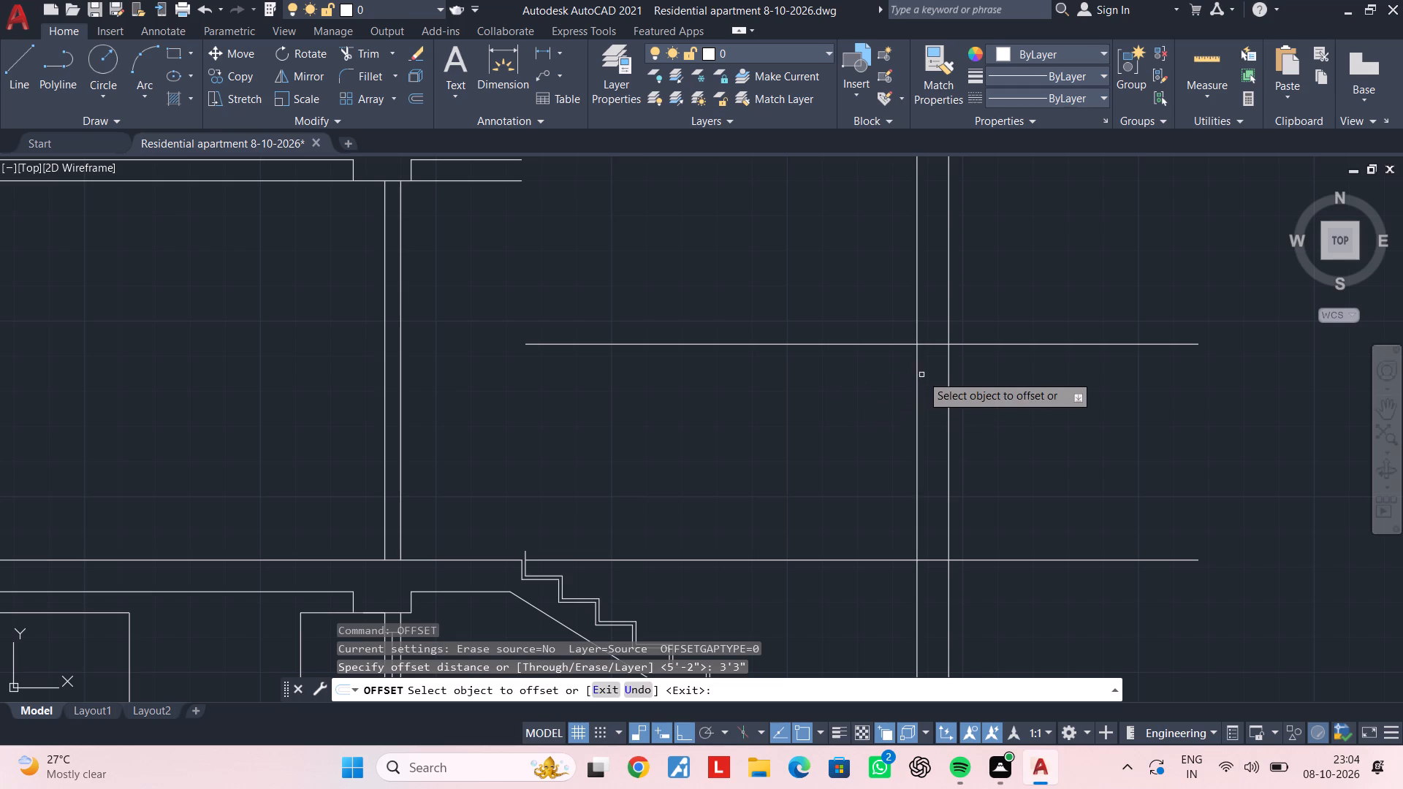
left_click(916, 376)
left_click(813, 395)
key("Escape")
key("Escape")
Trim the part of the new vertical landing-edge line that extends below the floor line.
type("tr")
key("space")
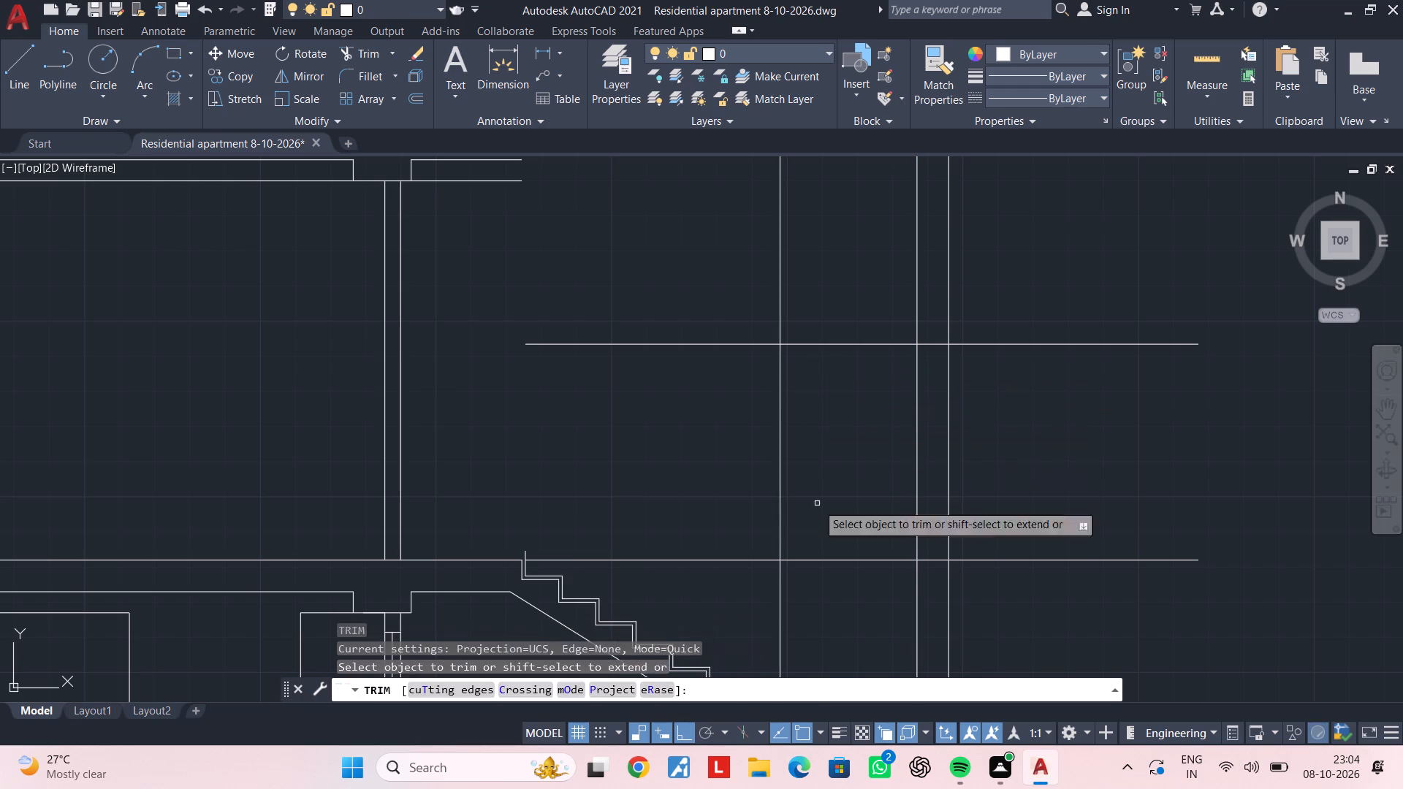
left_click(812, 550)
key("Escape")
key("space")
left_click(797, 577)
left_click(763, 578)
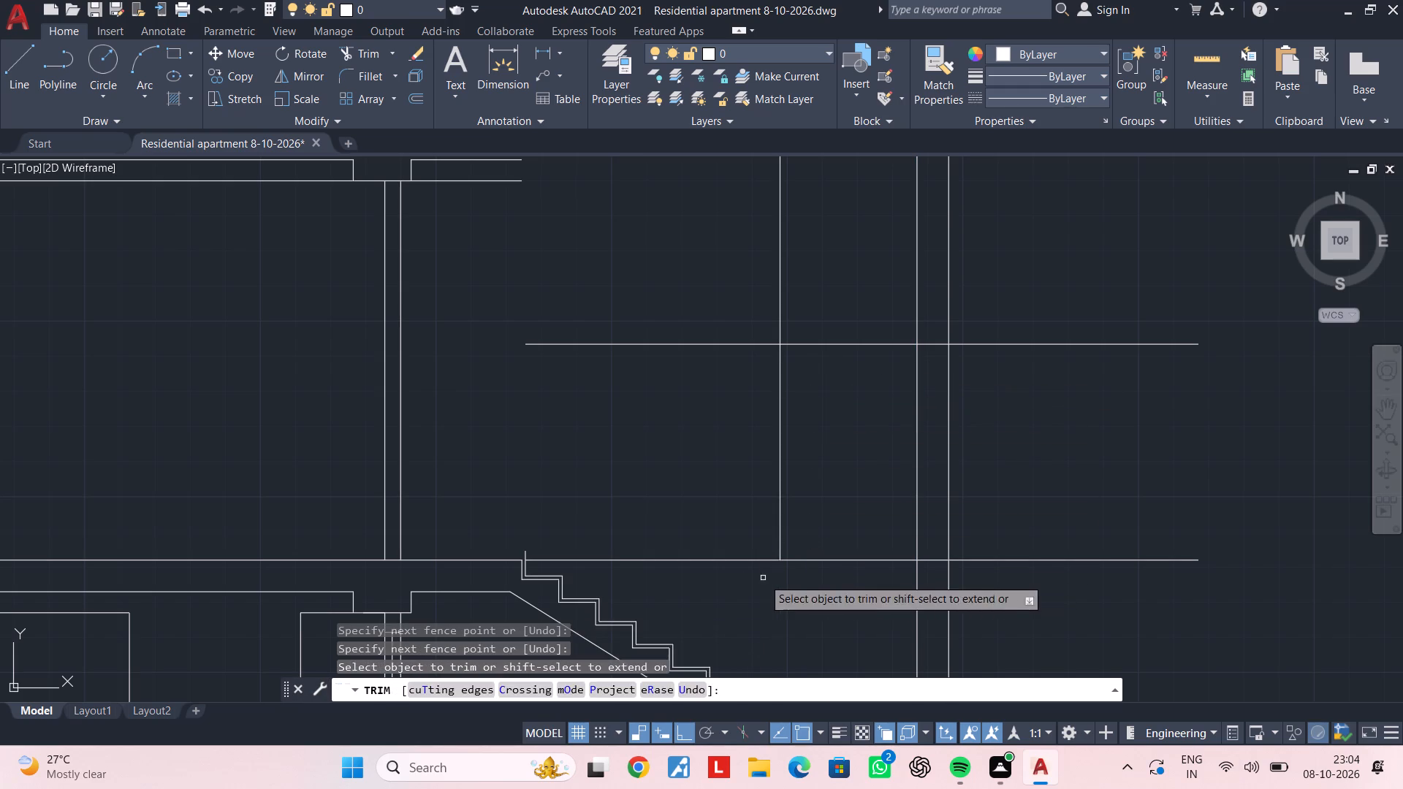
key("Escape")
key("Escape")
middle_click_drag(810, 408, 794, 448)
key("Escape")
key("Escape")
key("Escape")
key("Escape")
key("Escape")
key("Escape")
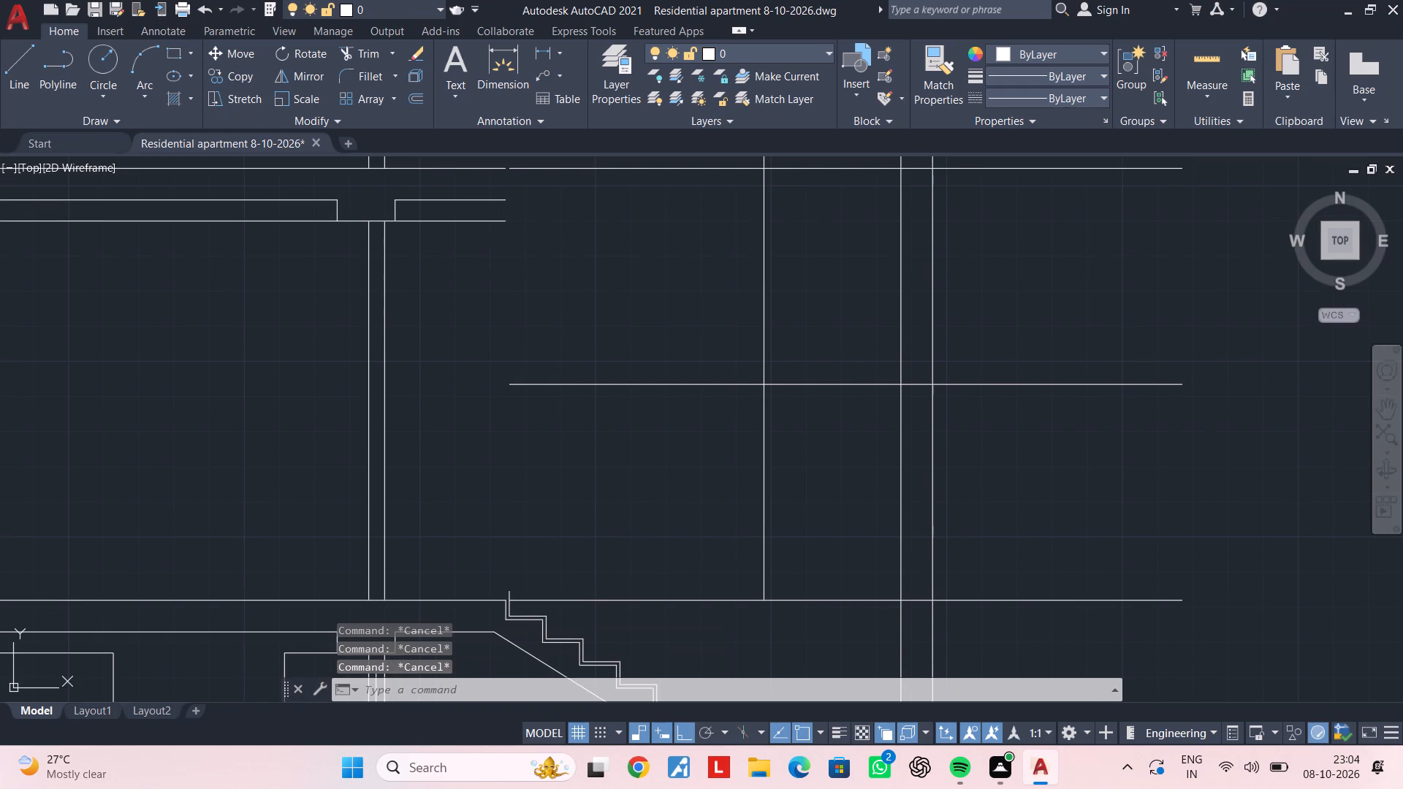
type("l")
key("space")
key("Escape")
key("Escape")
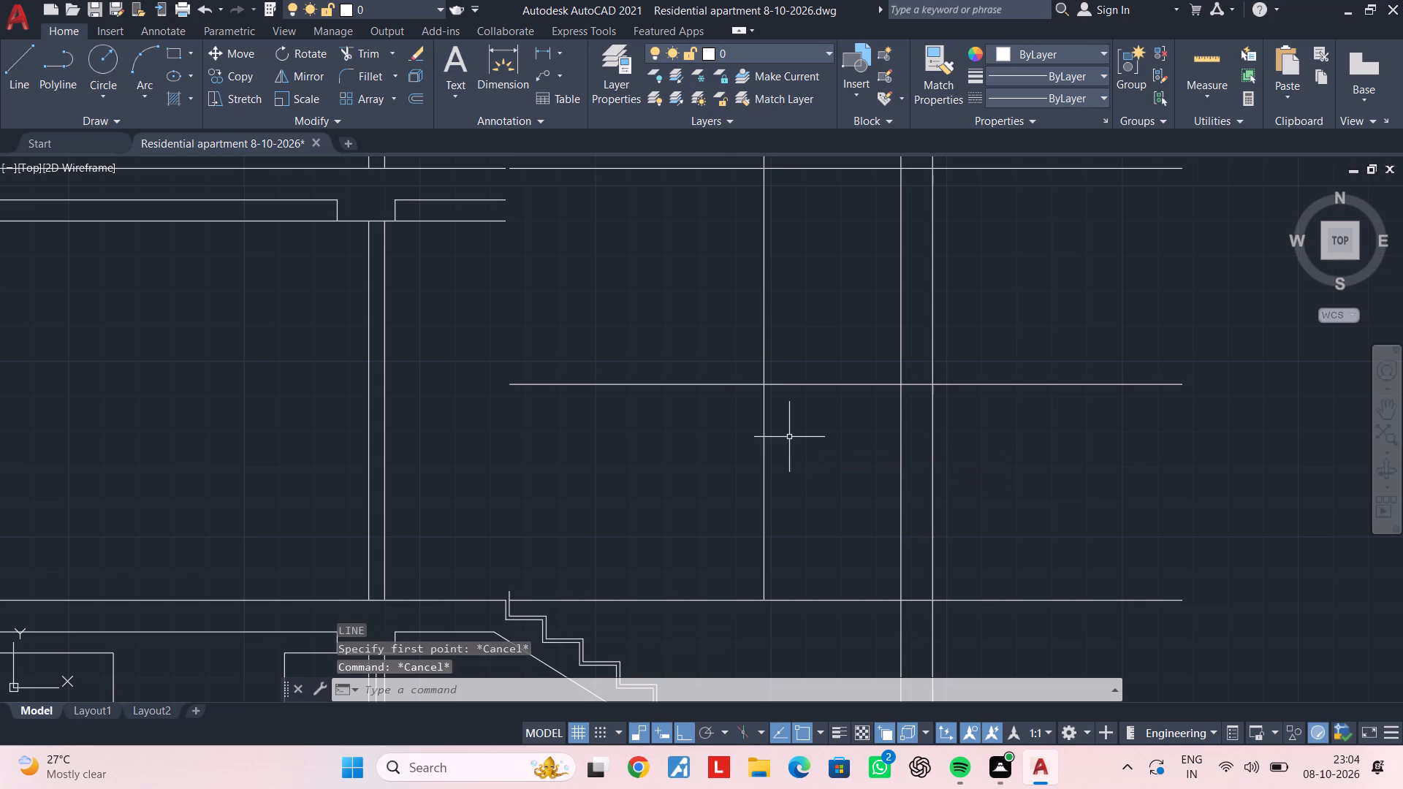
Trim the part of the vertical landing-edge line that extends below the mid-landing level.
type("tr")
key("space")
left_click(787, 436)
left_click(716, 471)
key("Escape")
key("Escape")
Start the flight's stepped line at the landing-edge intersection with a 6.5" riser downward and a 10.5" tread away from the outer wall.
key("l")
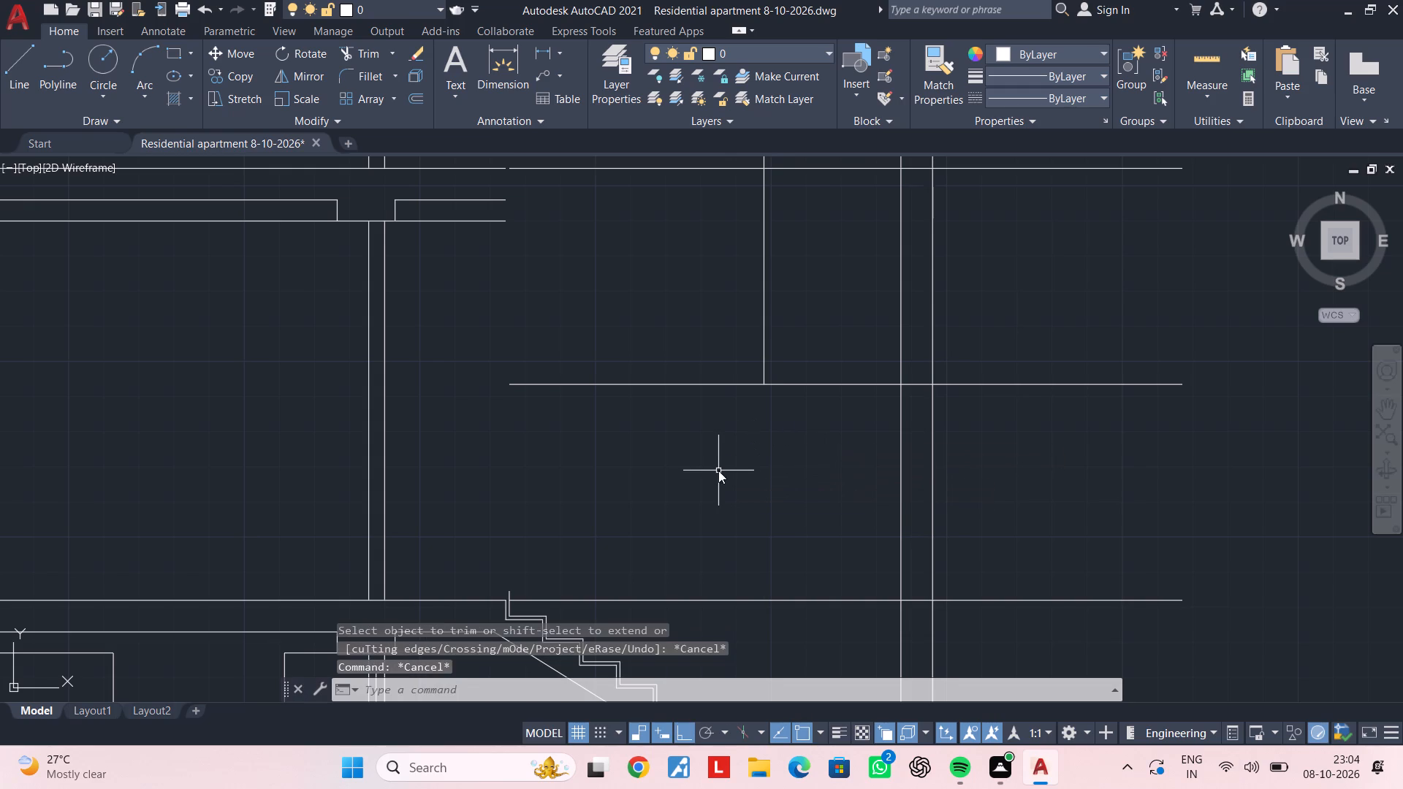
key("space")
scroll(764, 389, "up", 2)
left_click(759, 378)
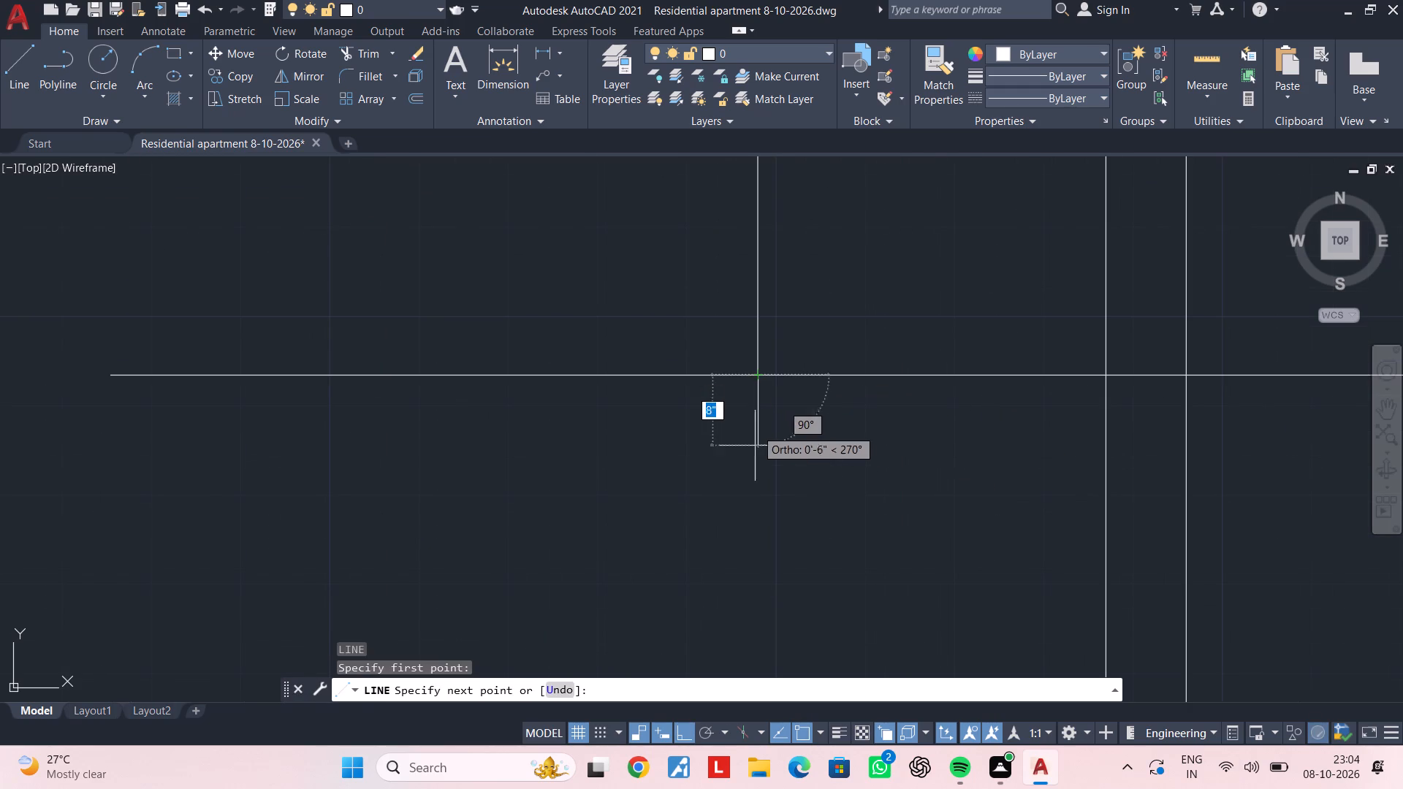
type("6'")
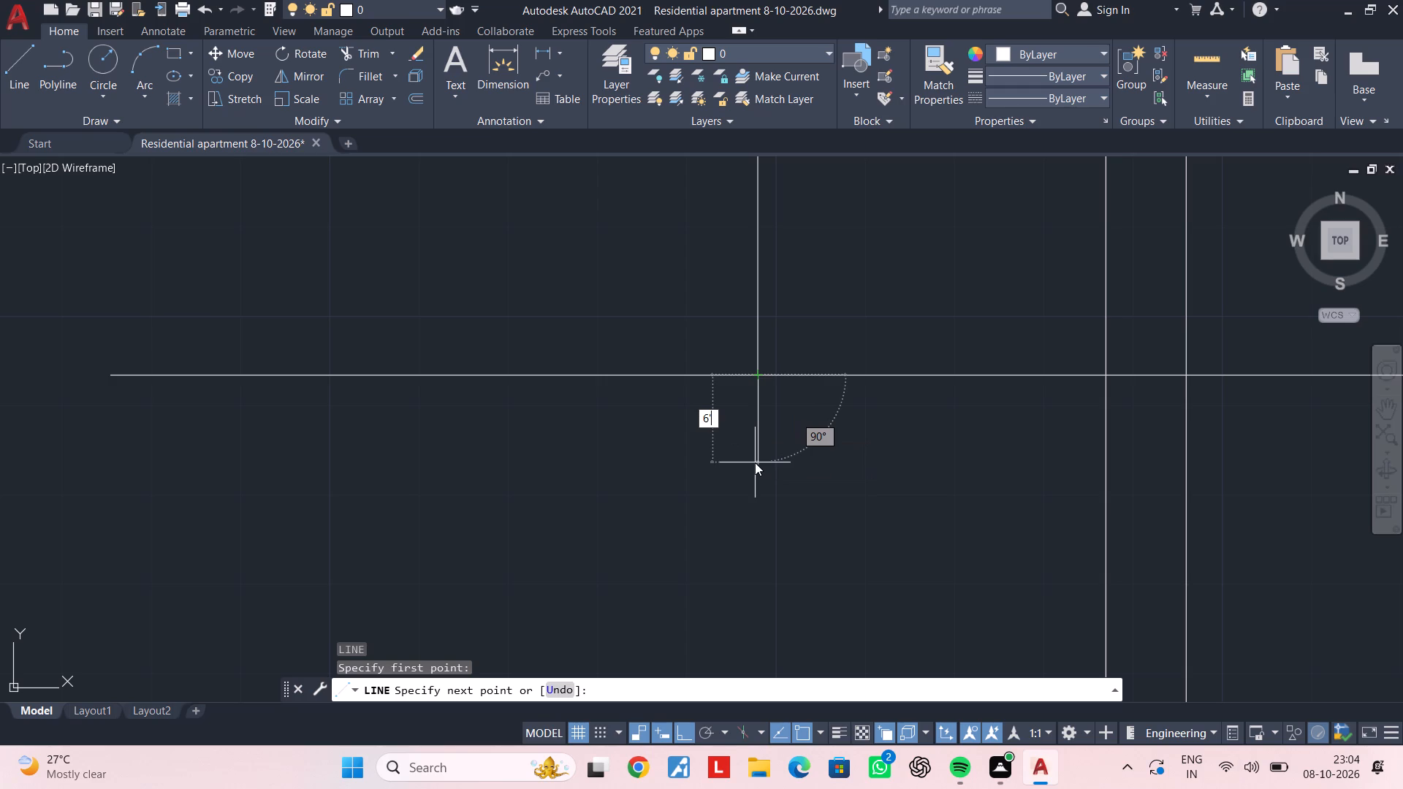
key("BackSpace")
type(".5")
key("shift+quotedbl")
key("Return")
type("10")
type(".5\"")
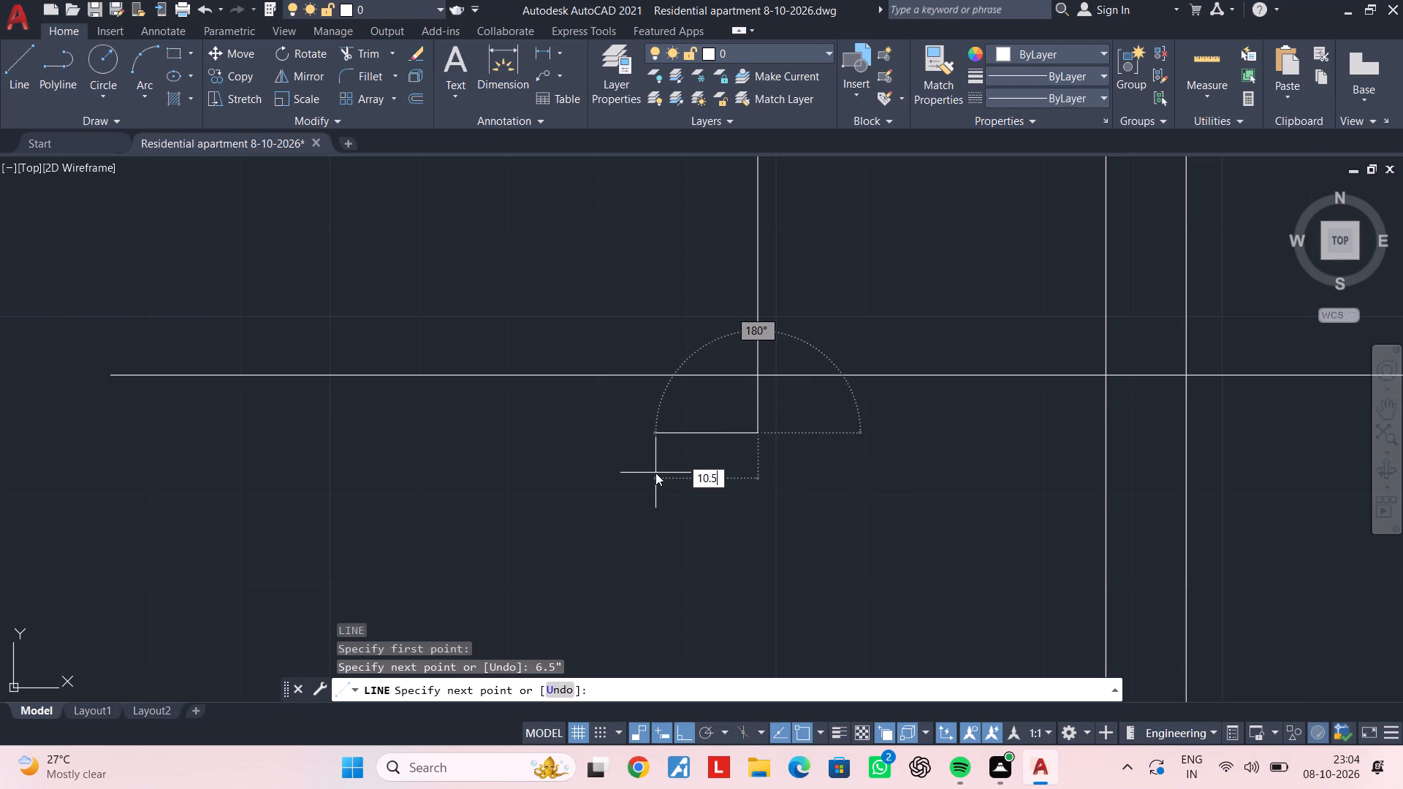
key("Return")
Continue the stepped line downward with two more steps, each with a 6.5" riser and a 10.5" tread.
scroll(699, 498, "down", 2)
middle_click_drag(701, 487, 712, 434)
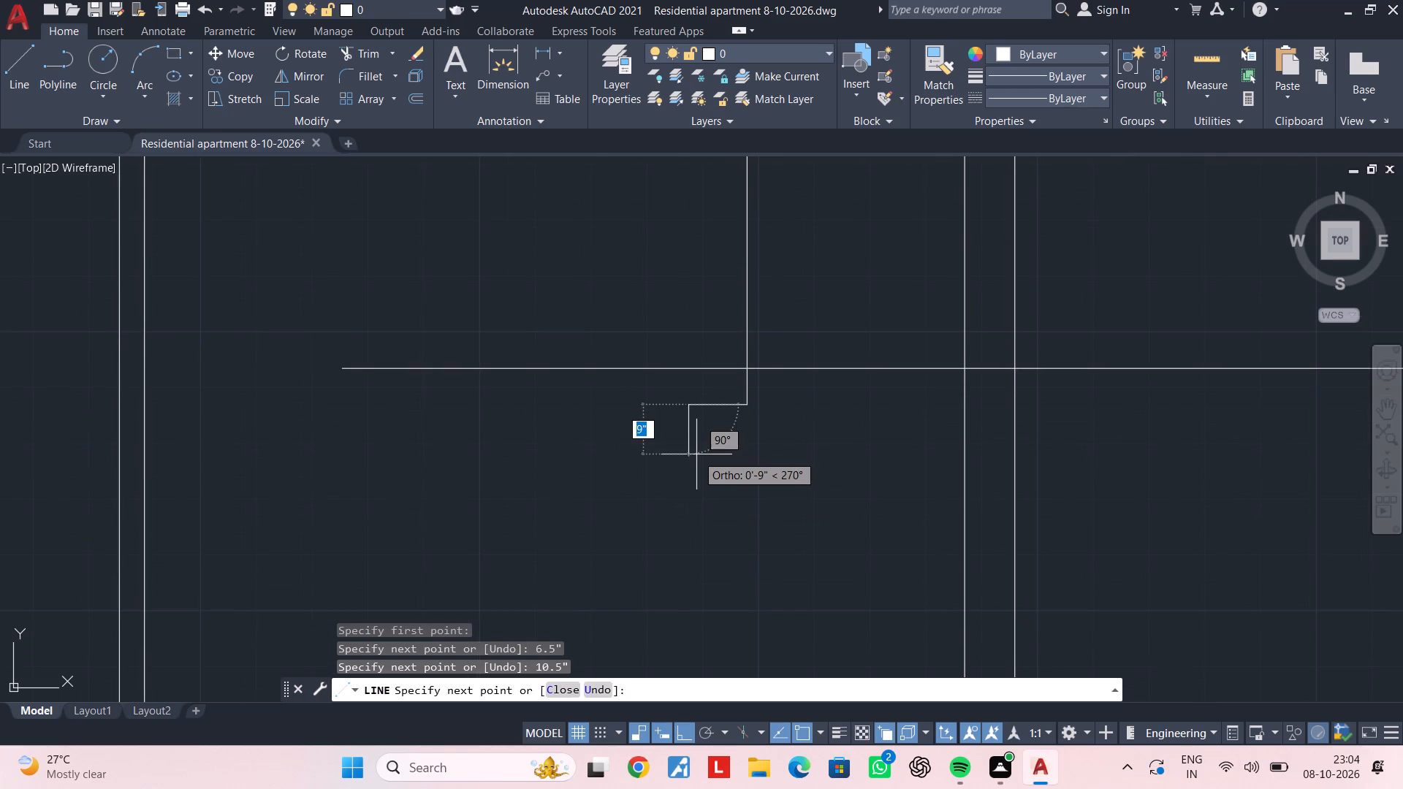
type("6.5\"")
key("Return")
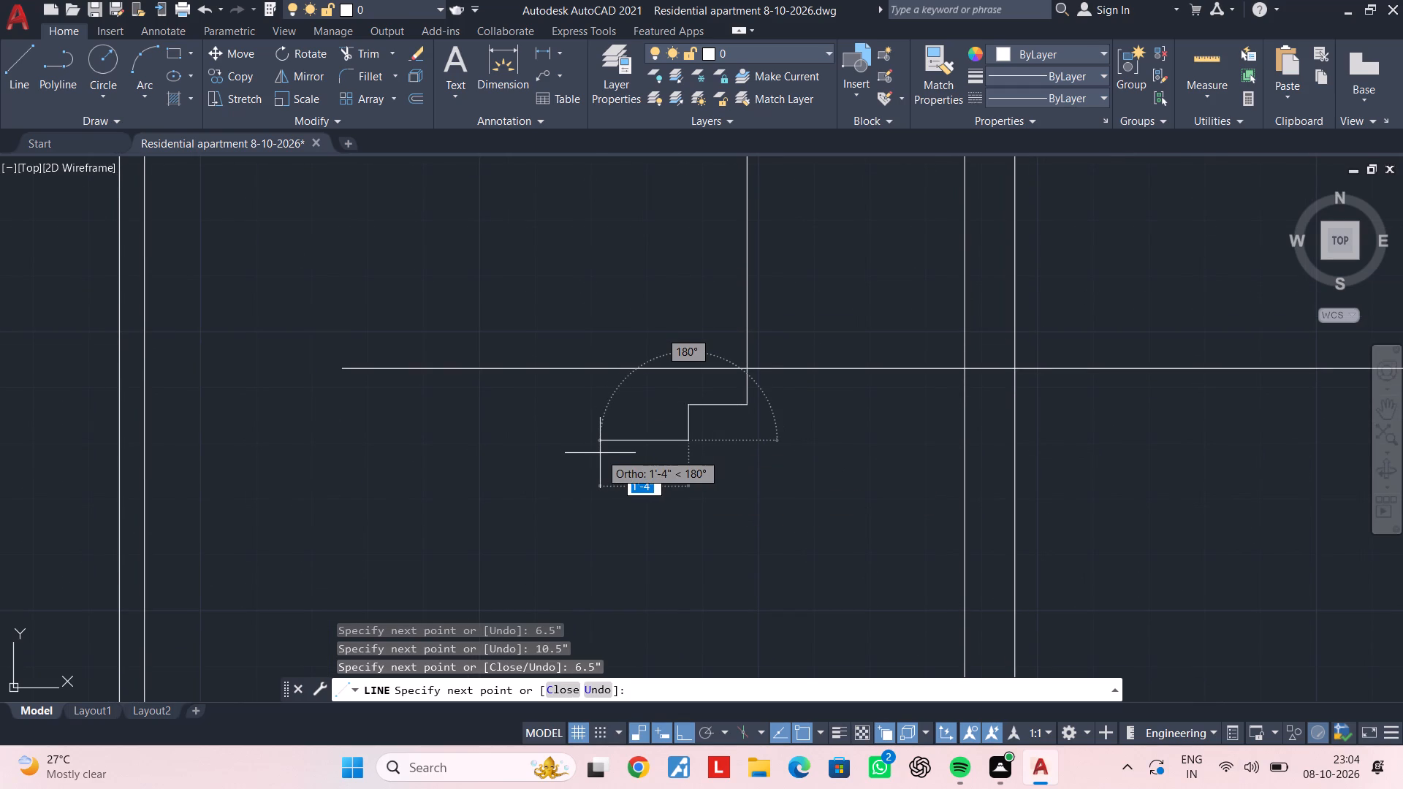
type("10.5\"")
key("Return")
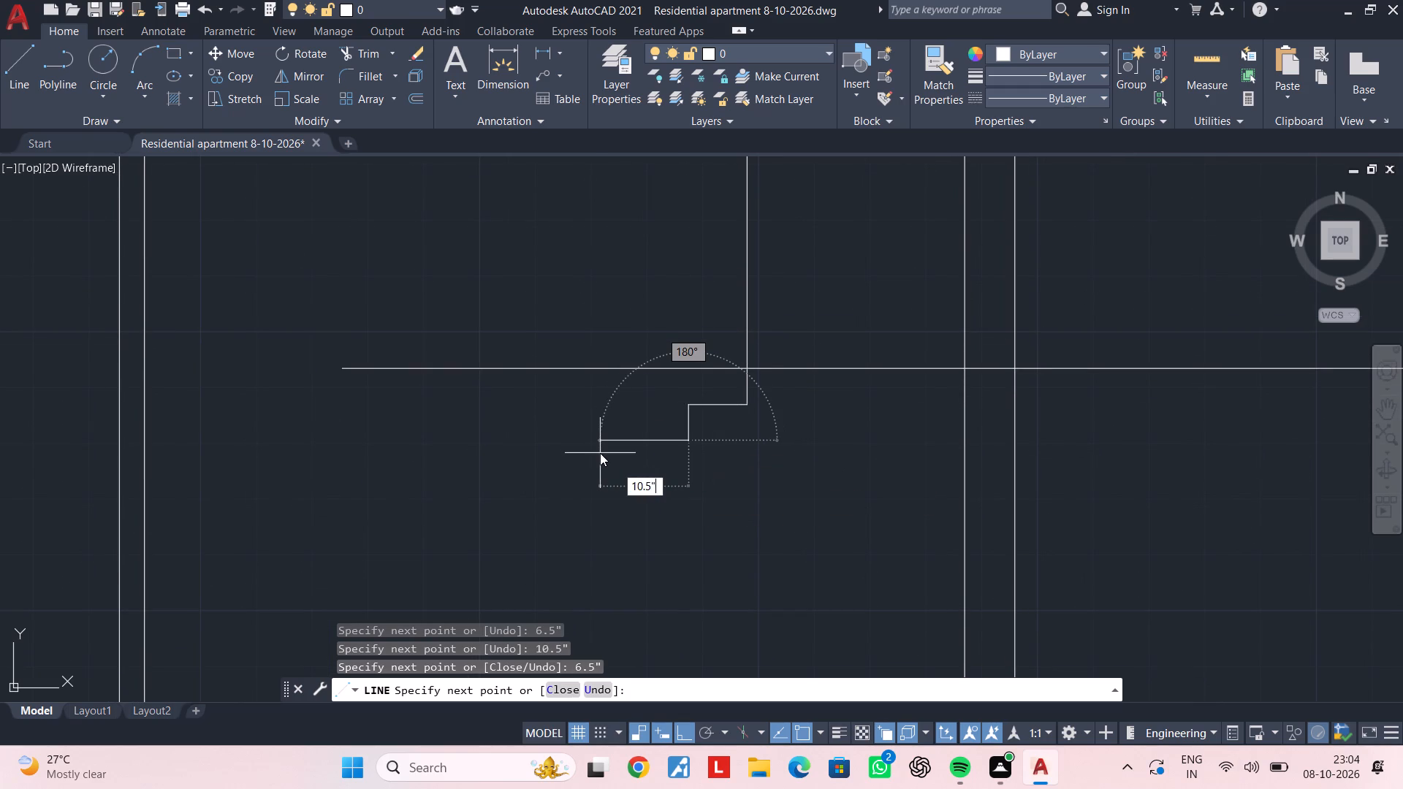
type("6.5\"")
key("Return")
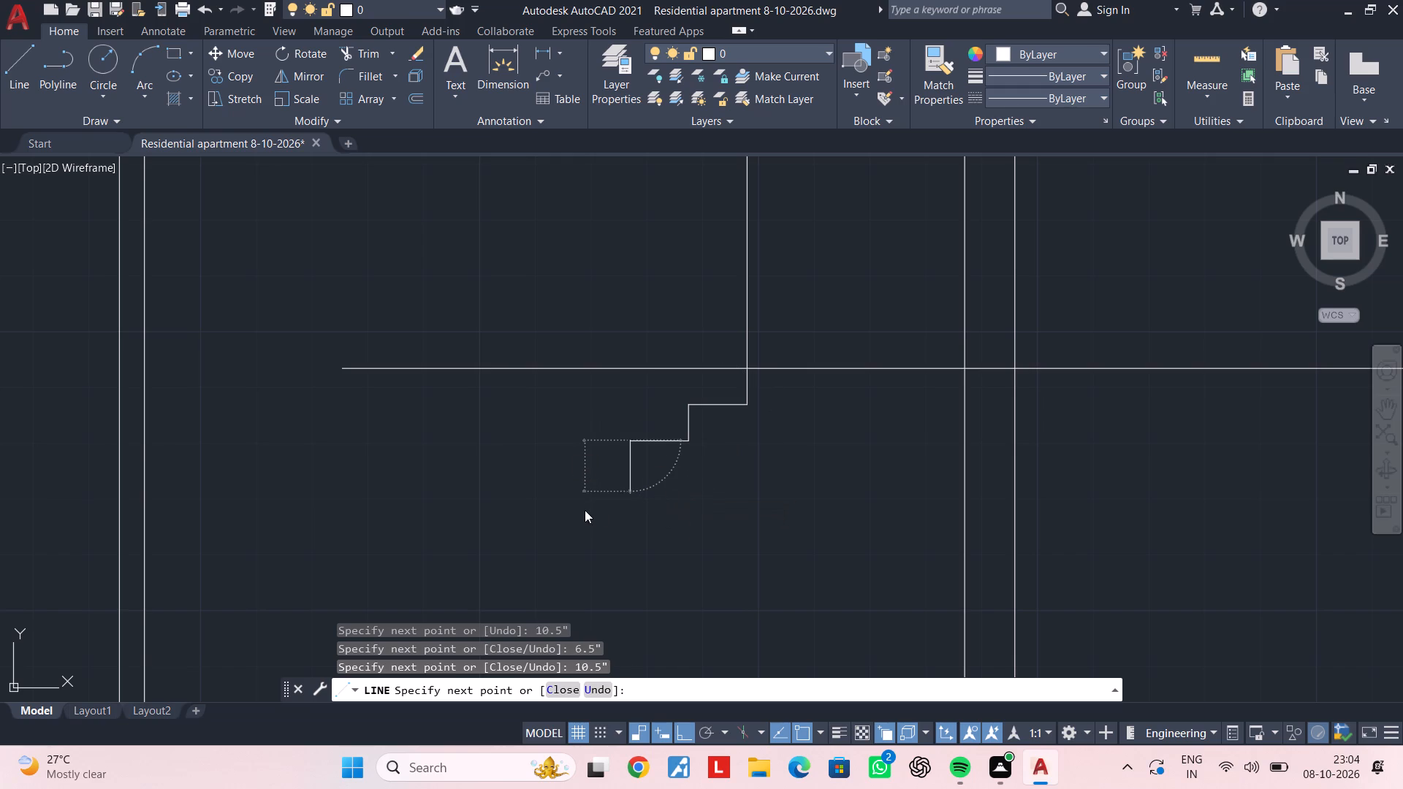
key("6")
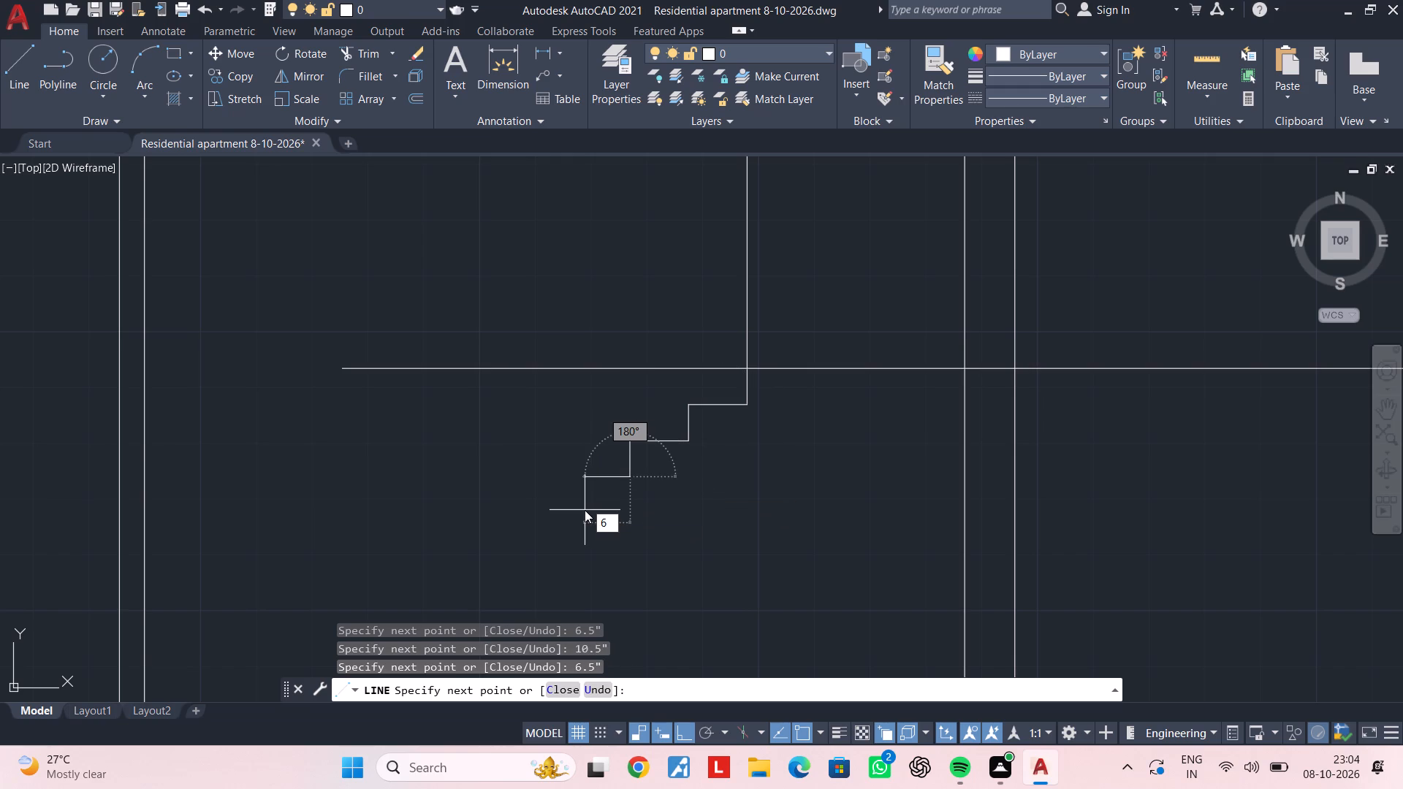
key("BackSpace")
type("10.5\"")
key("Return")
Add the fourth and fifth steps to the descending line, each with a 6.5" riser and a 10.5" tread.
middle_click_drag(592, 536, 677, 459)
scroll(644, 482, "up", 1)
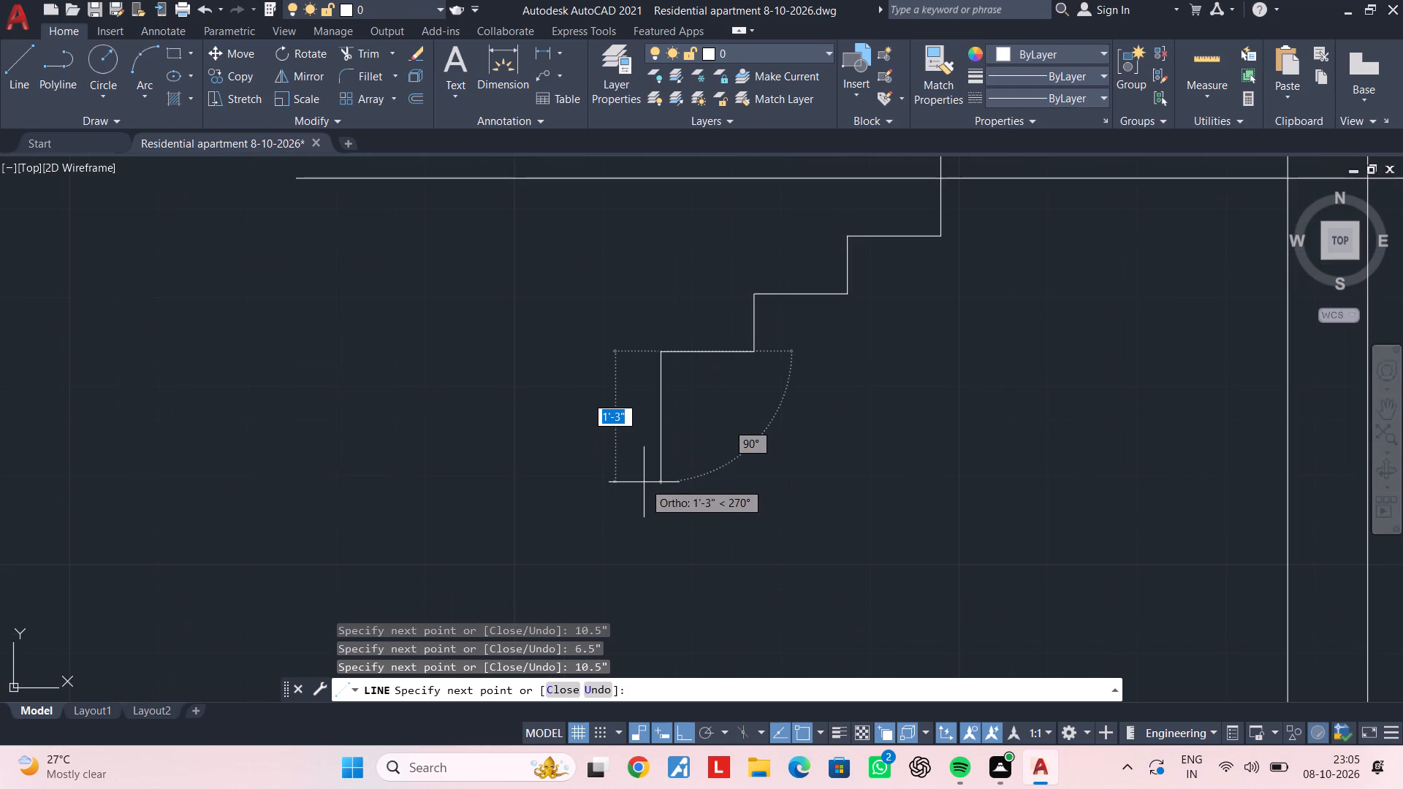
type("6.5\"")
key("Return")
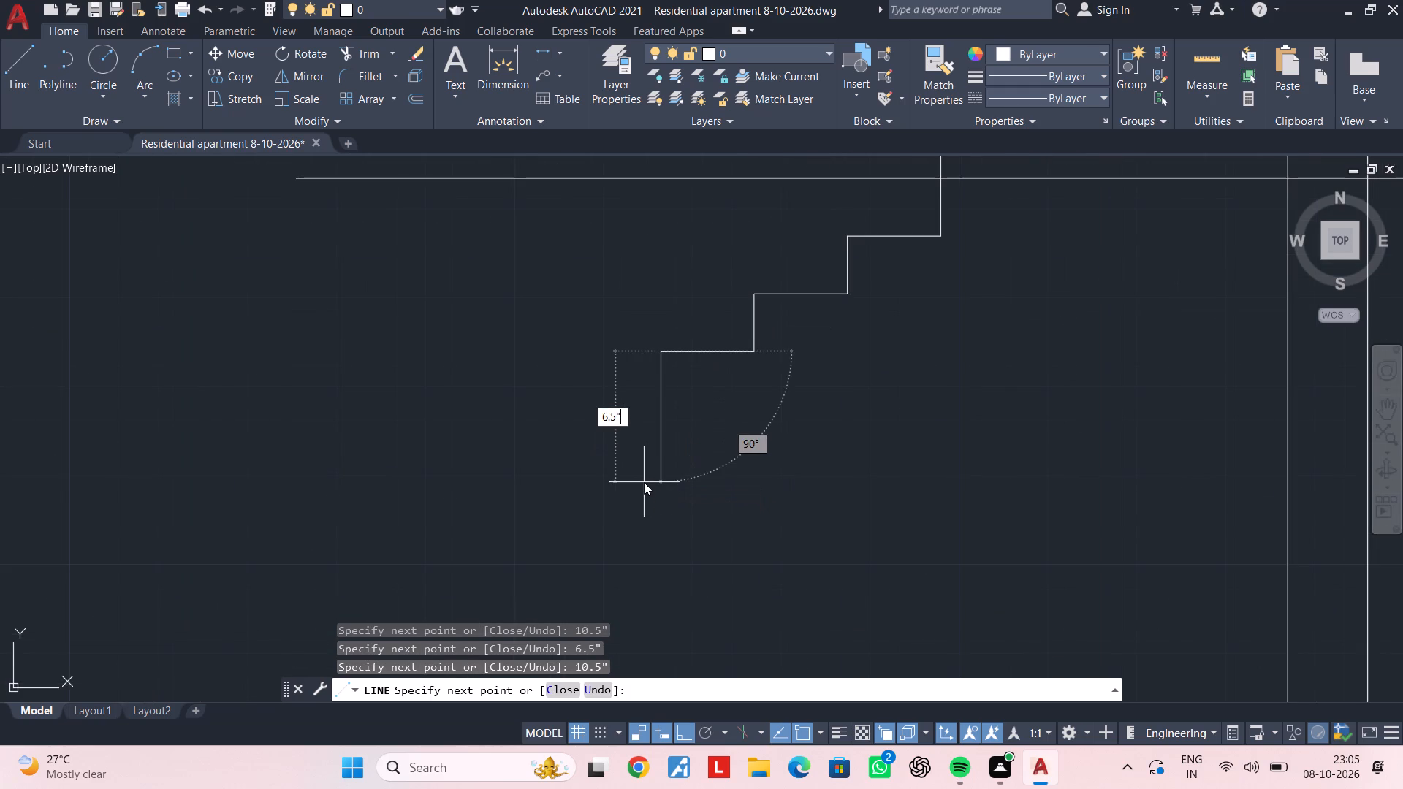
type("10.5\"")
key("Return")
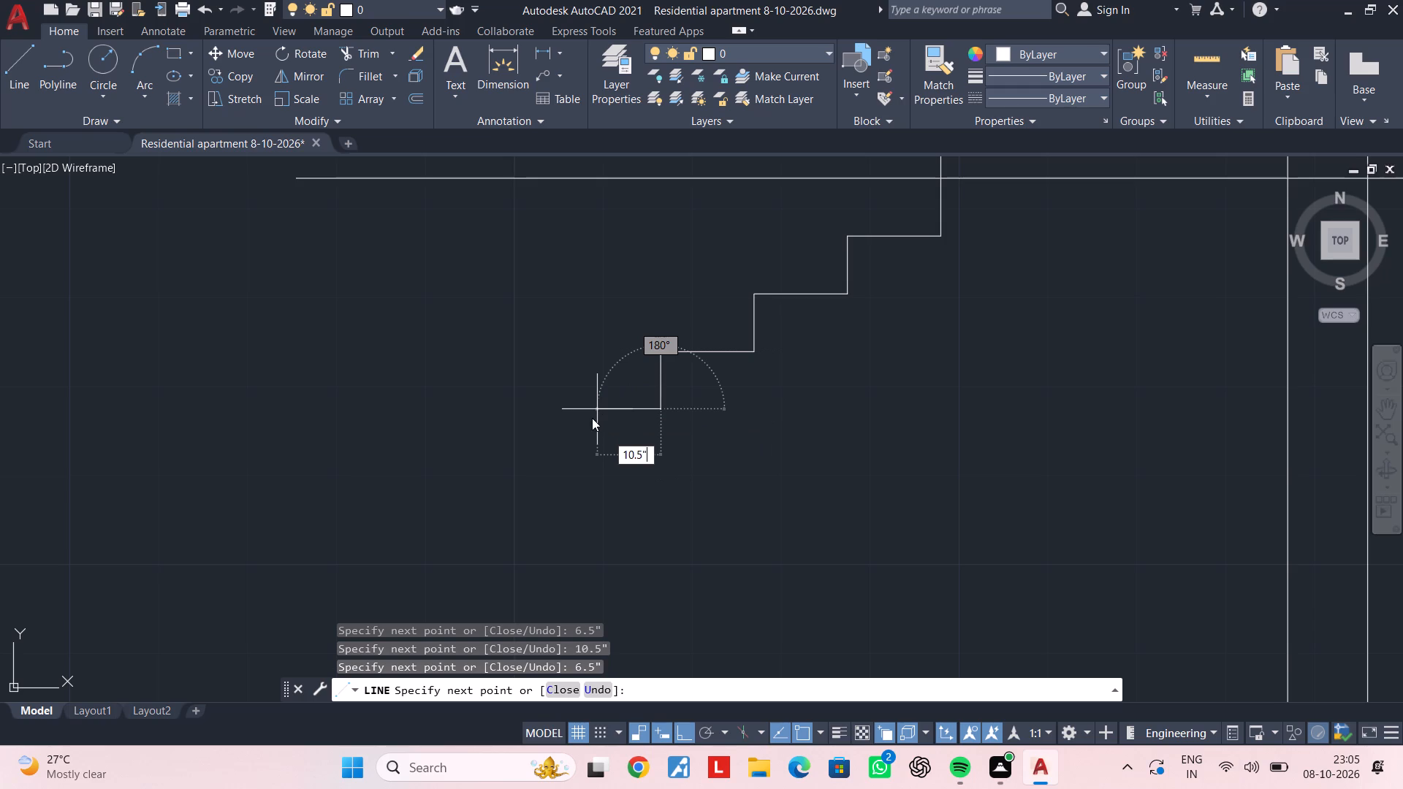
type("6.5\"")
key("Return")
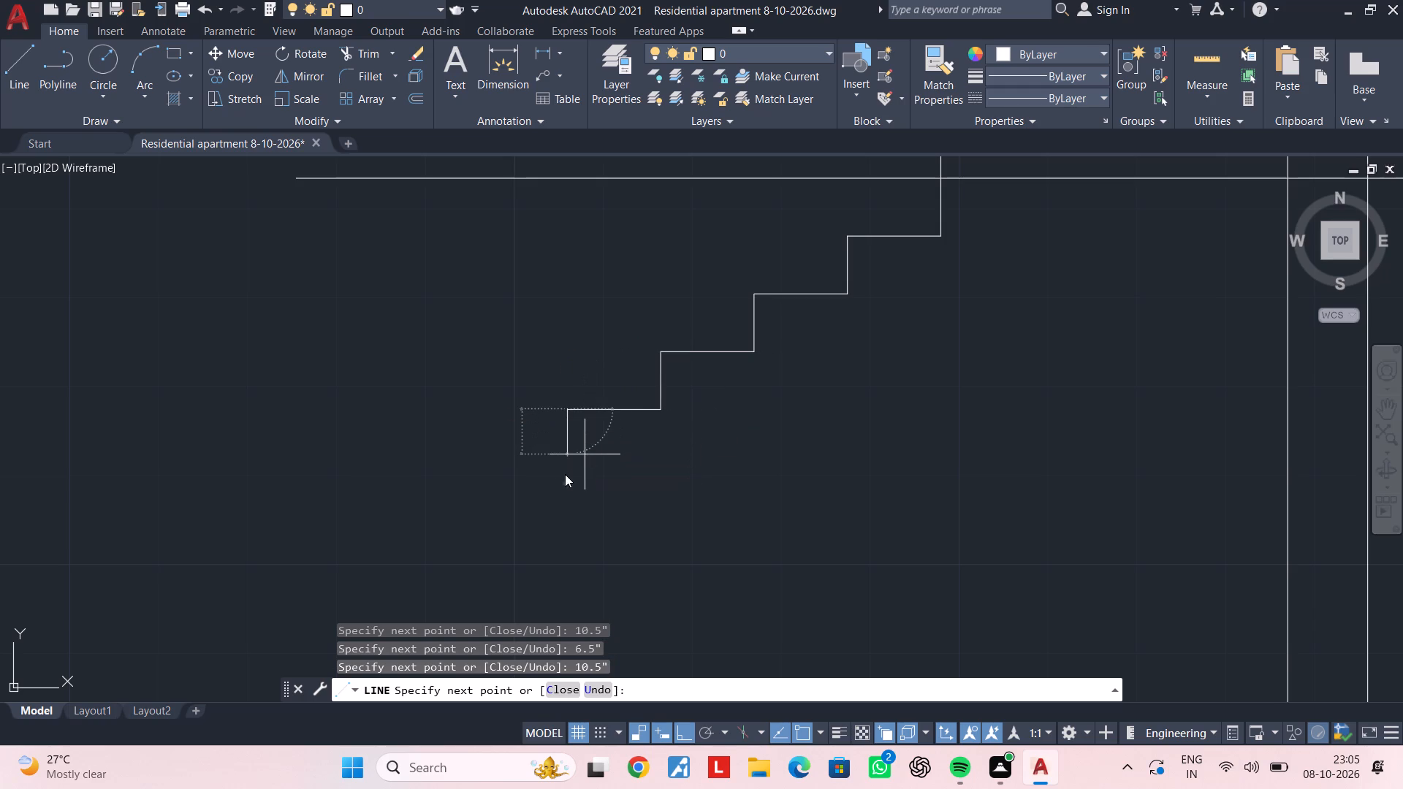
scroll(565, 474, "down", 1)
middle_click_drag(565, 474, 747, 415)
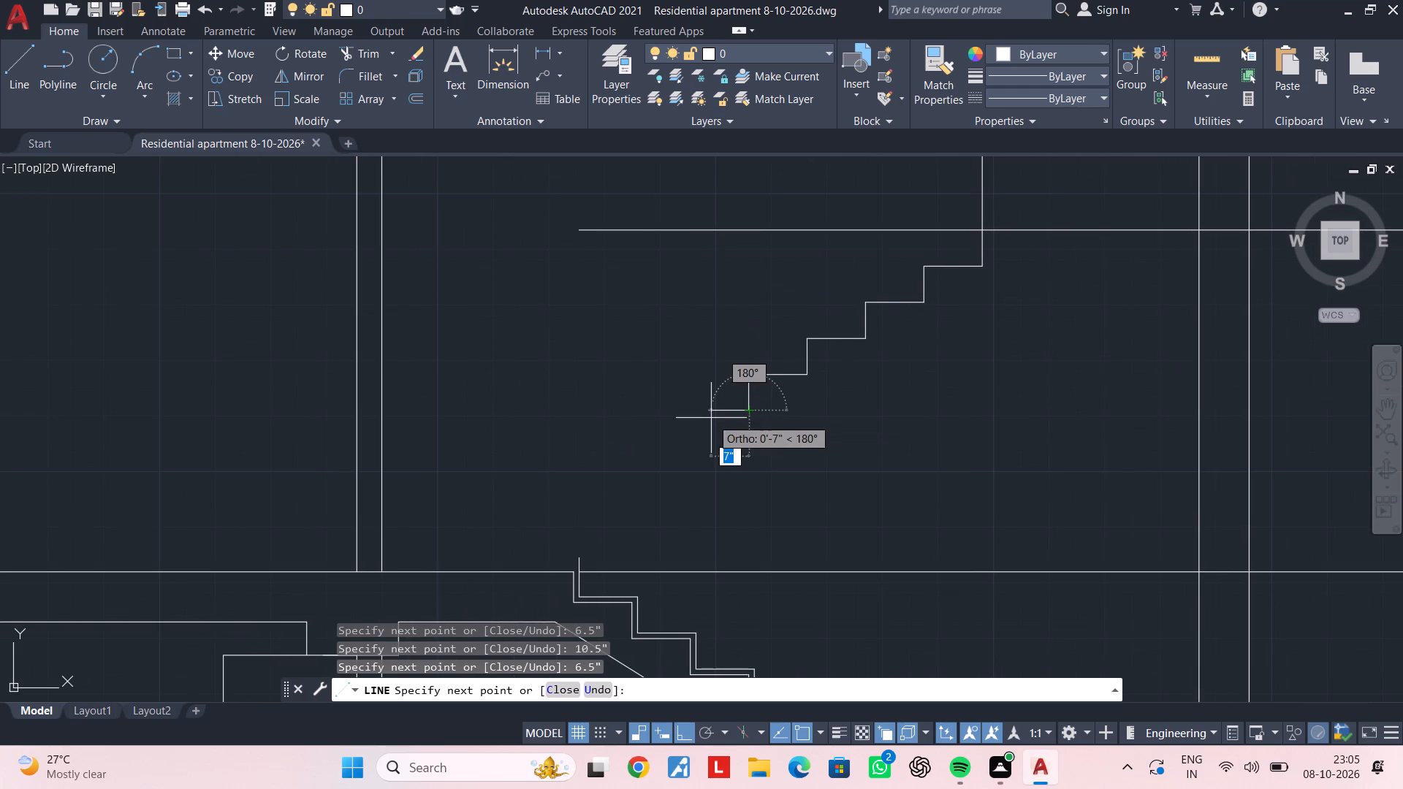
type("10.5\"")
key("Return")
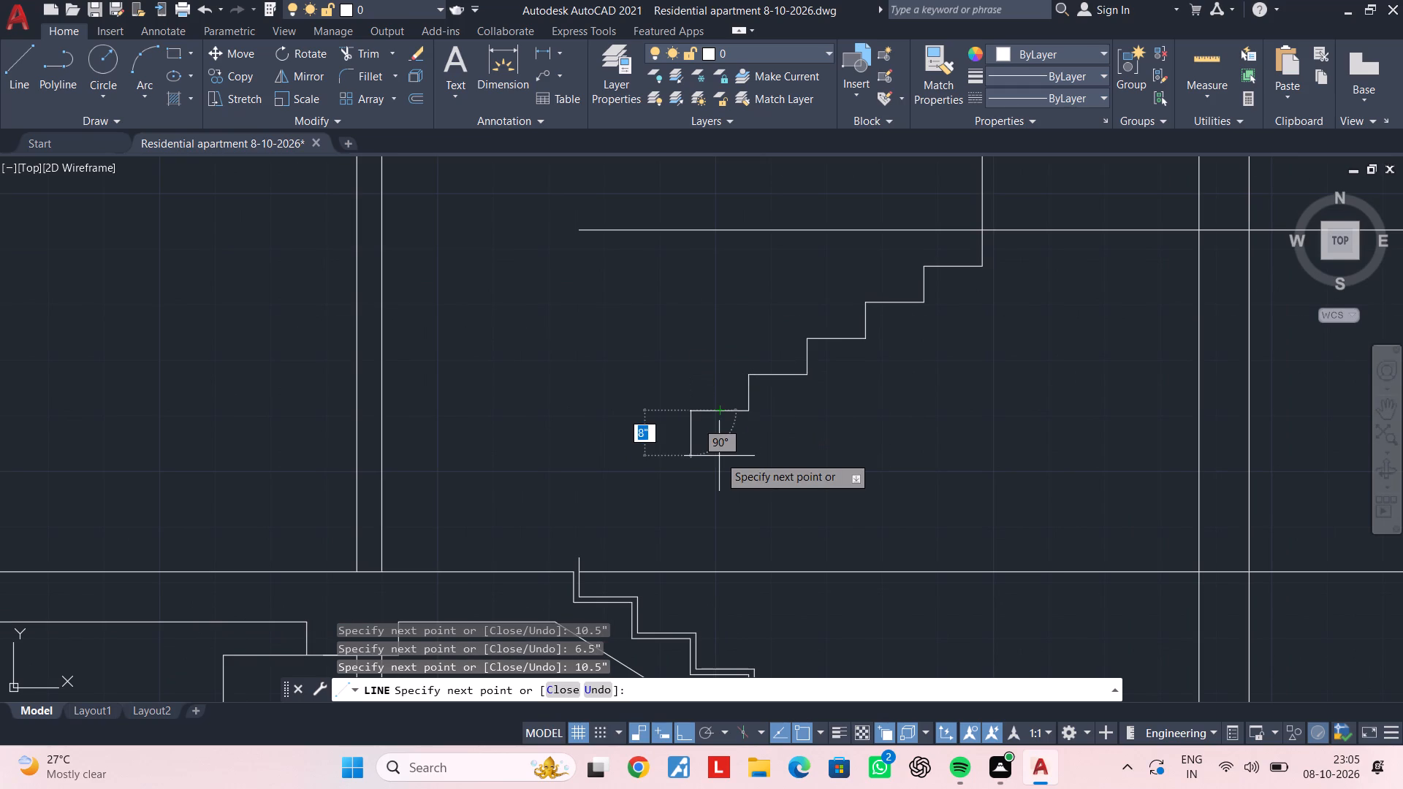
Add the sixth step with a 6.5" riser and a 10.5" tread, undoing the tread segment mistakenly entered in feet.
type("6.5\"")
key("Return")
type("10.5'")
key("Return")
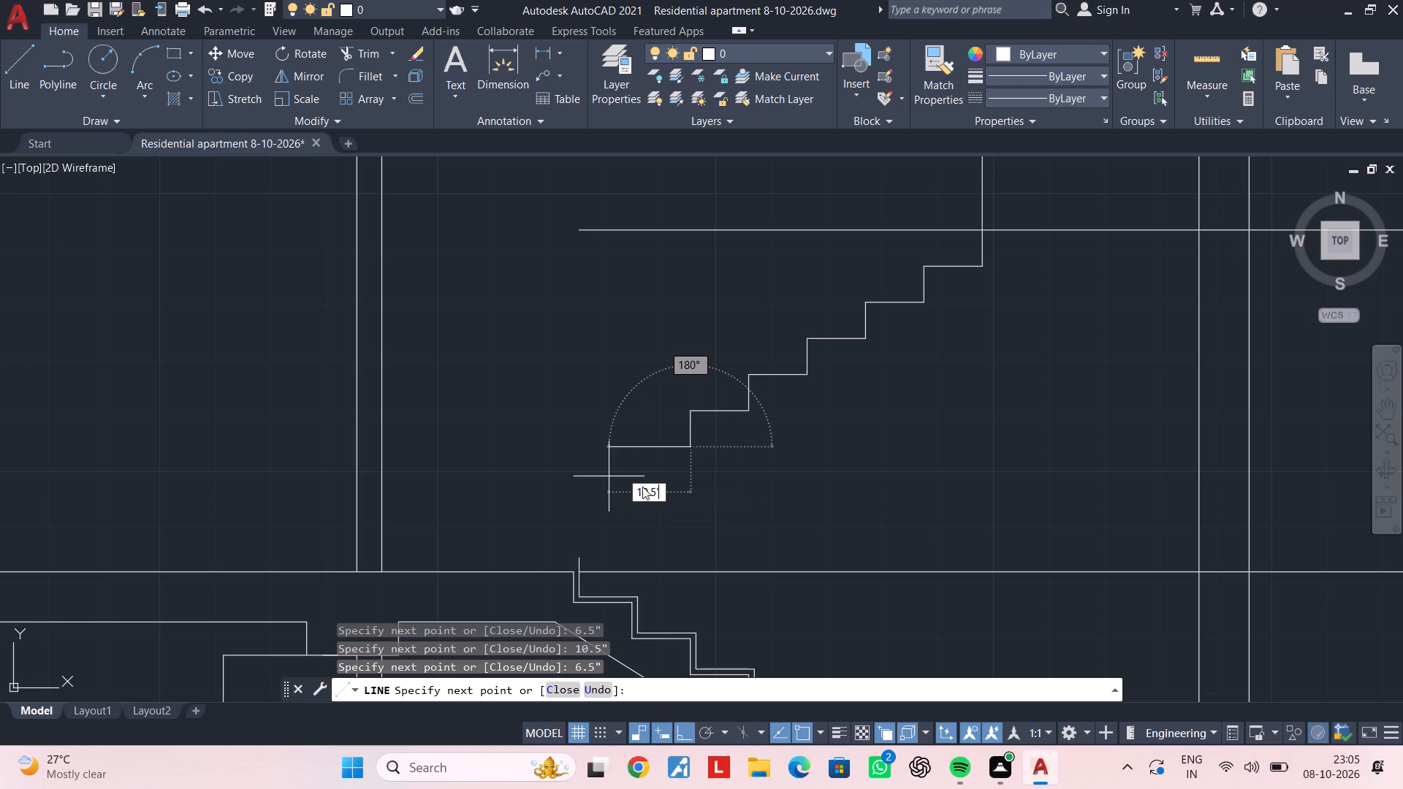
key("ctrl+z")
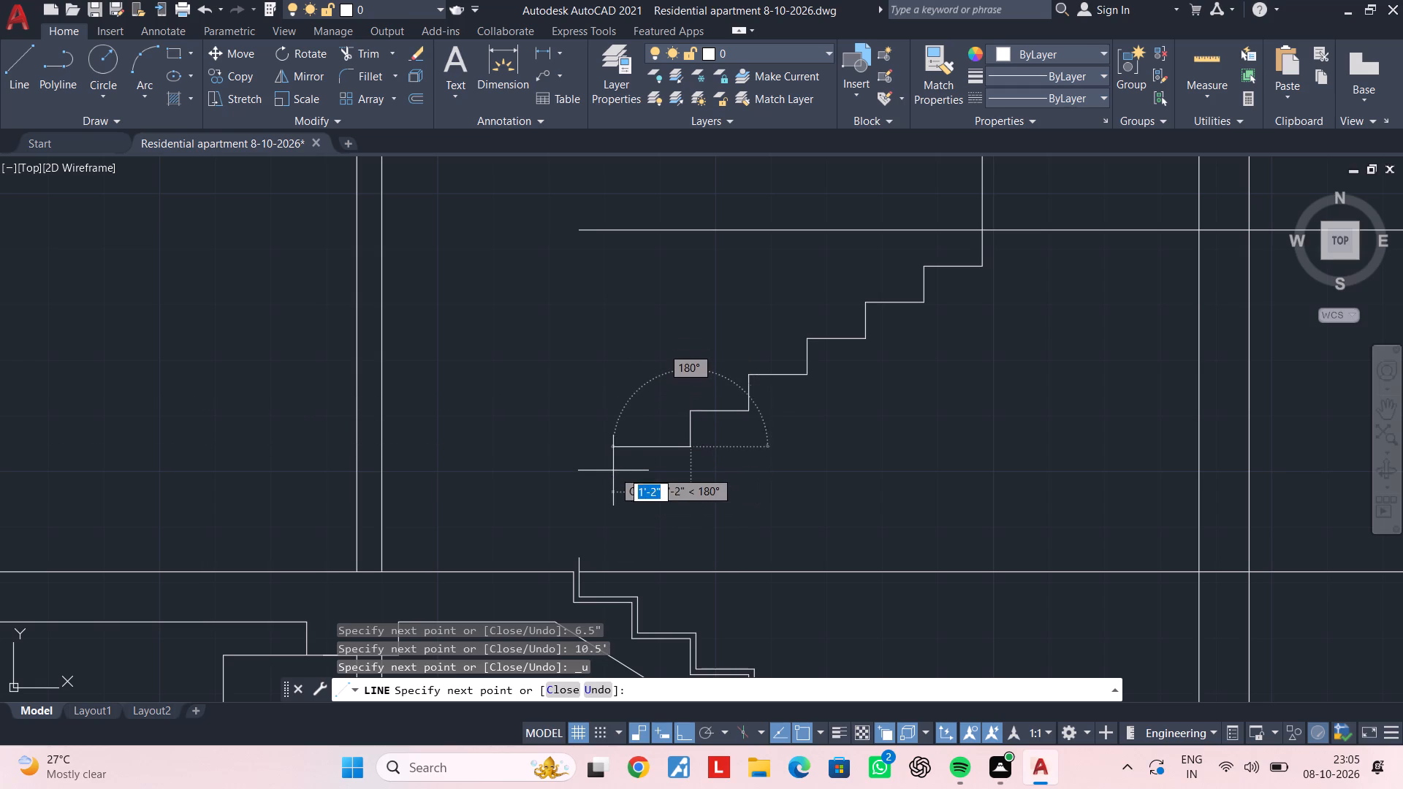
type("10.5\"")
key("Return")
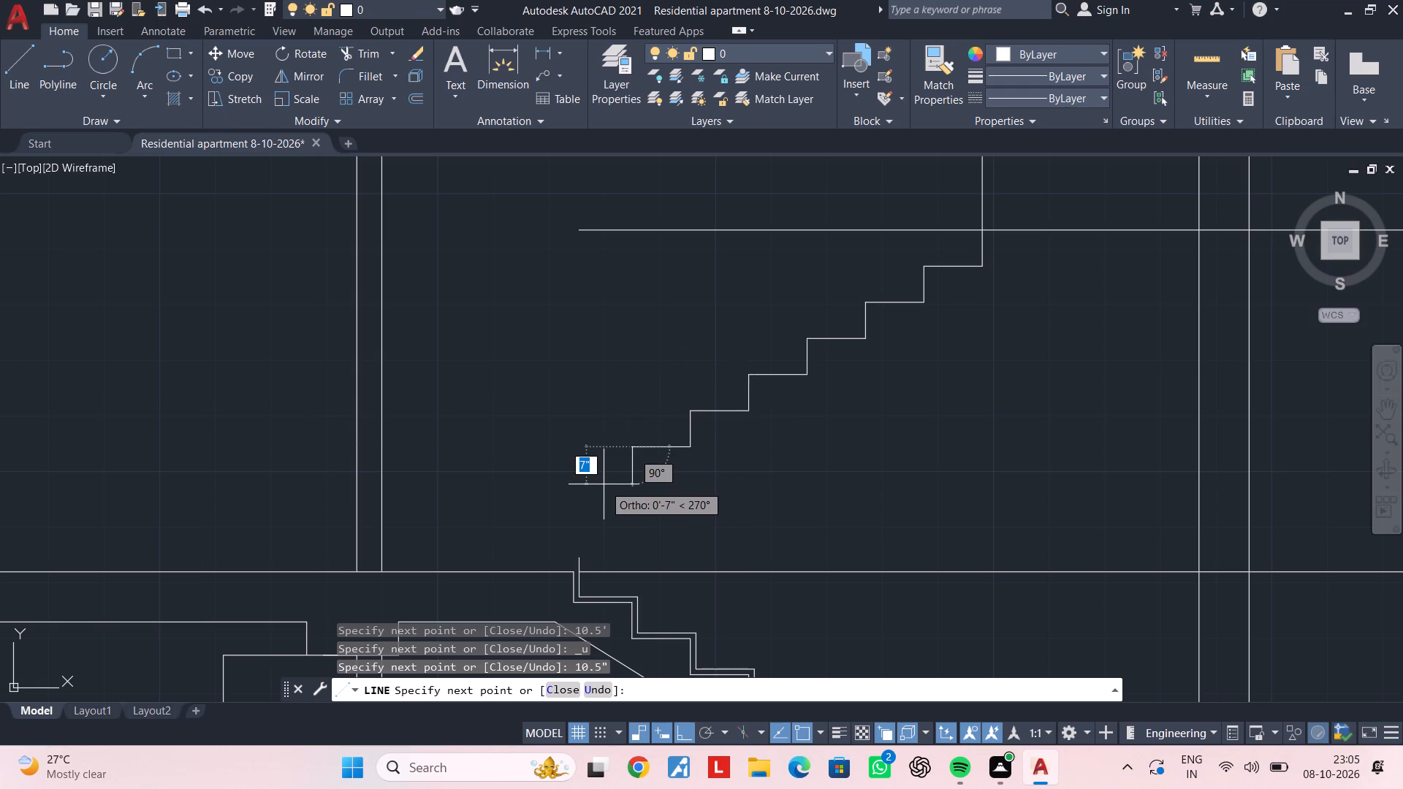
Add the seventh step with a 6.5" riser and a 10.5" tread, undoing the mistaken 6.5" tread segment.
type("6.5\"")
key("Return")
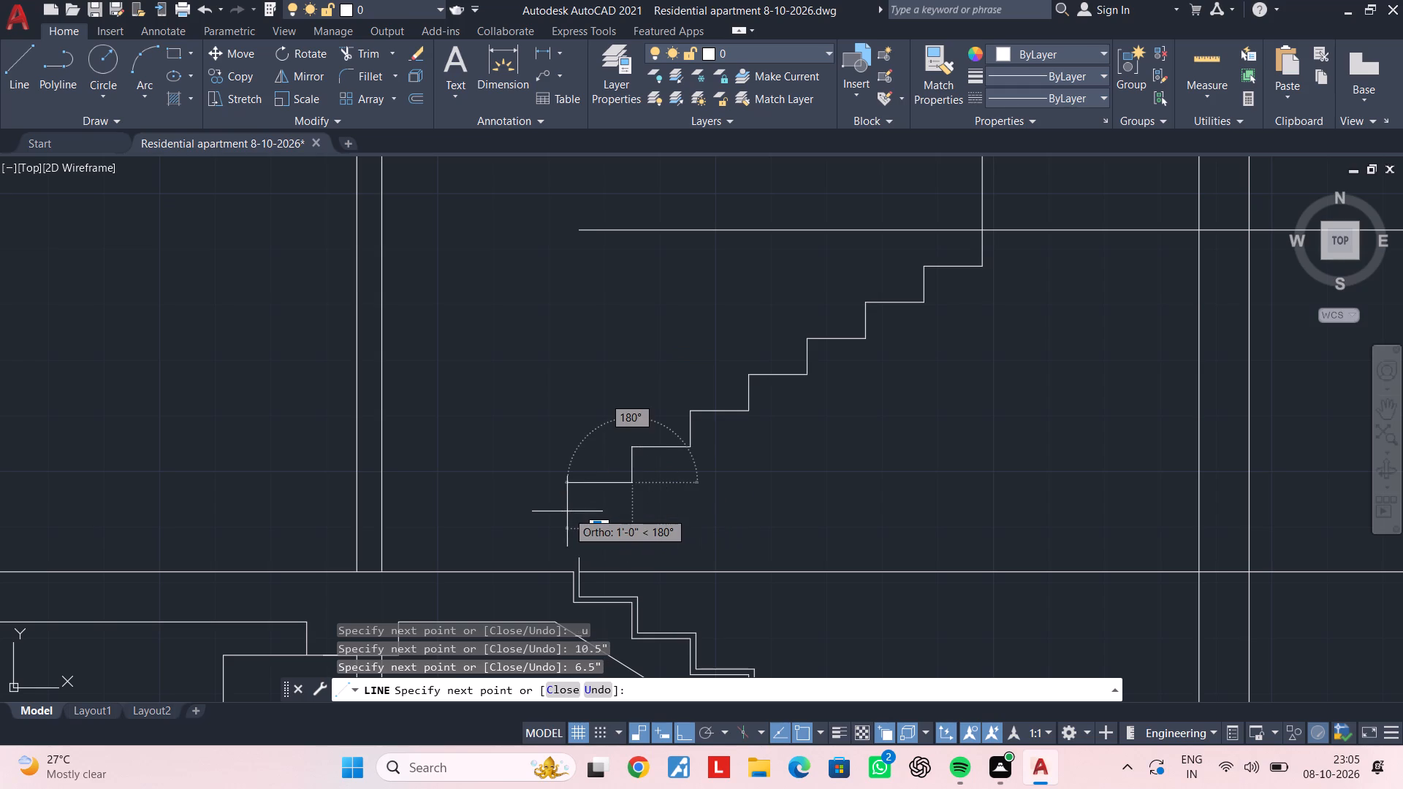
scroll(567, 511, "up", 2)
scroll(567, 511, "down", 2)
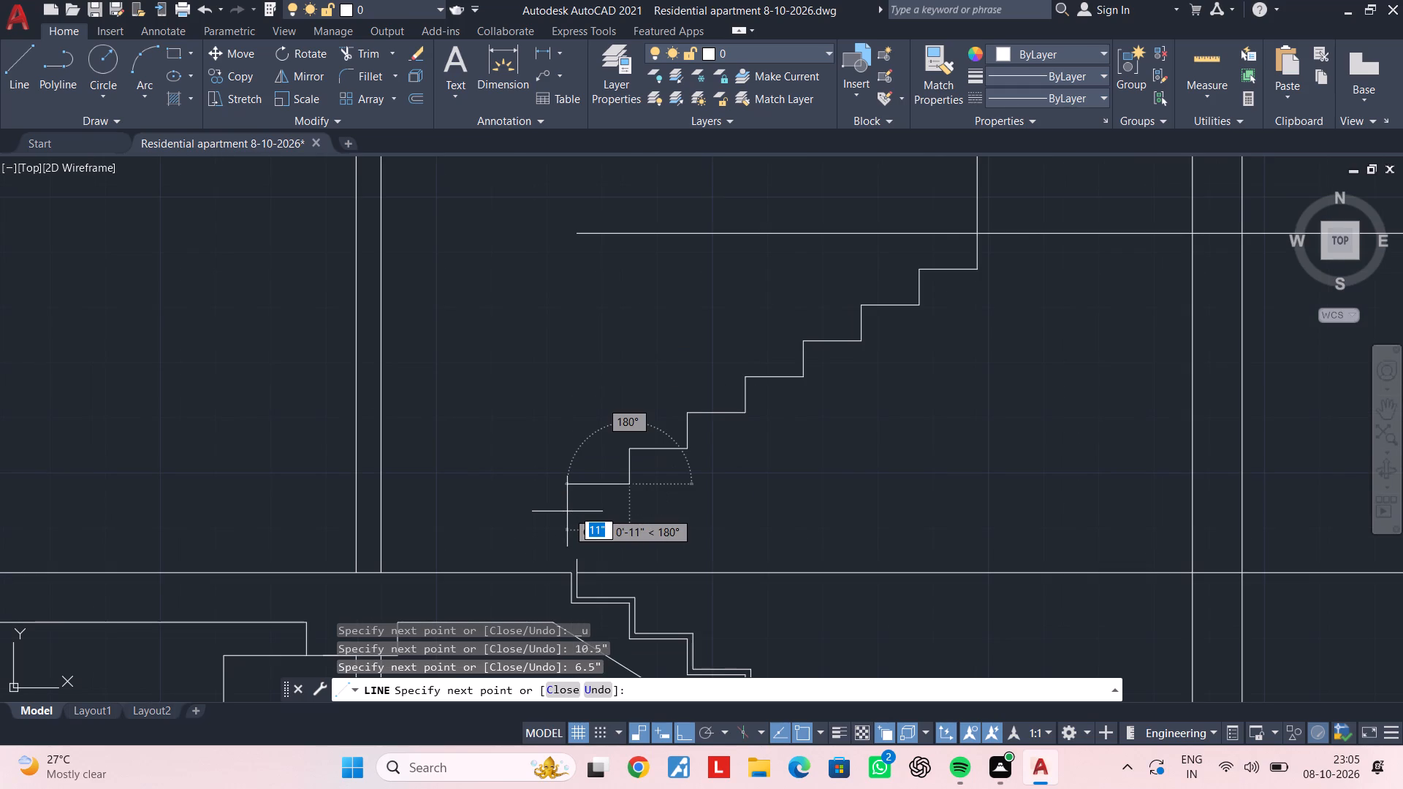
type("6.5\"")
key("Return")
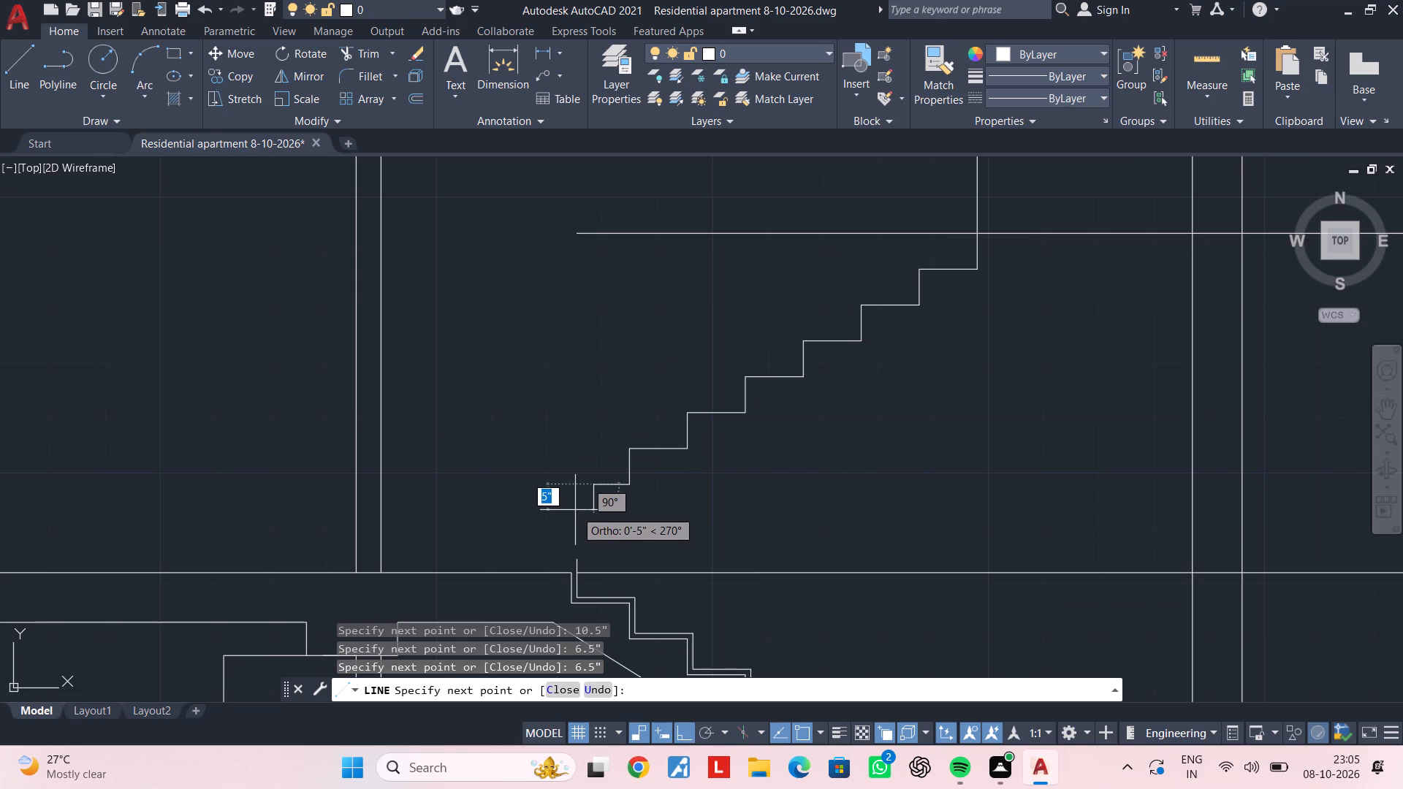
key("ctrl+z")
type("10.5\"")
key("Return")
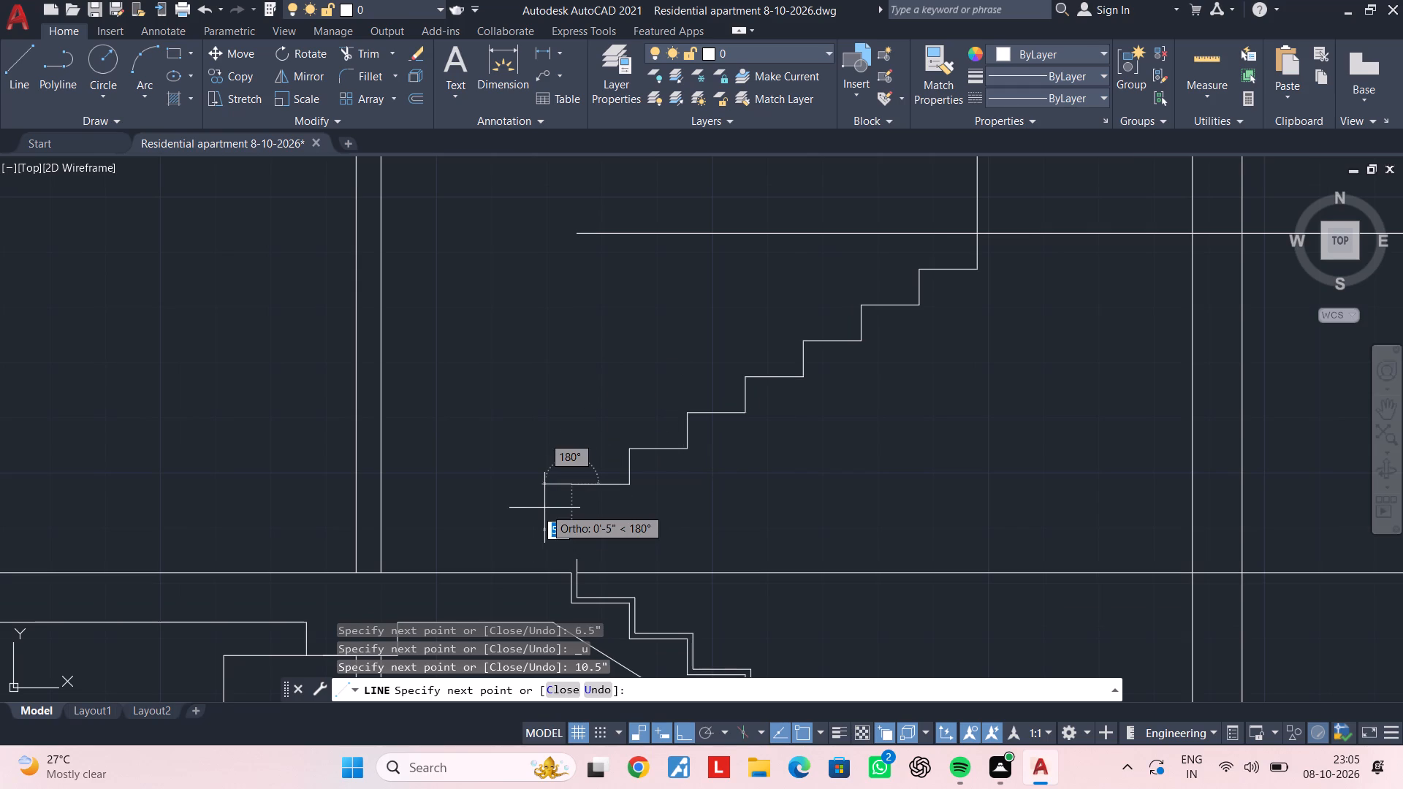
Finish the stepped line with a vertical segment about 1'-4" long down to the floor line at the lower stair's head.
scroll(569, 552, "up", 3)
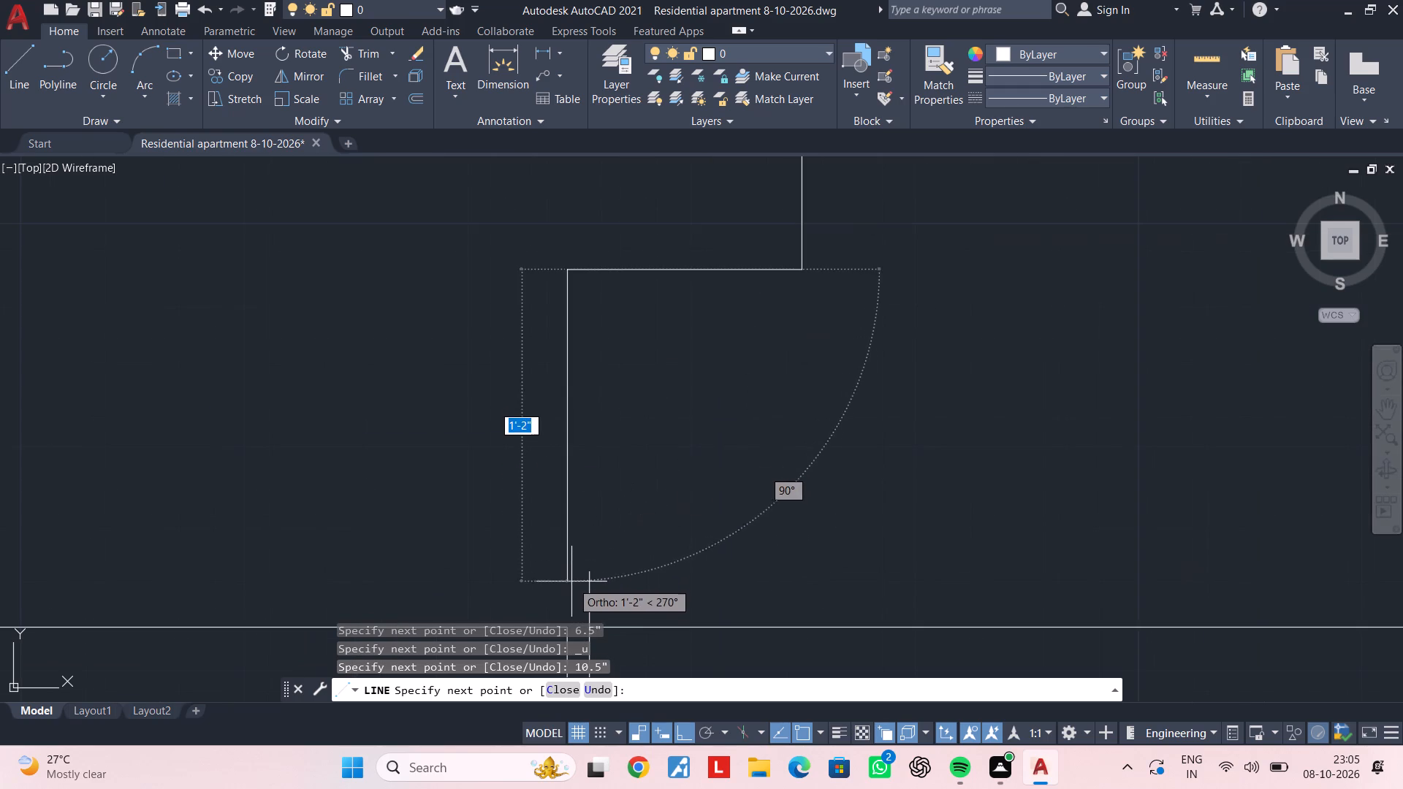
scroll(571, 585, "down", 1)
middle_click_drag(571, 575, 575, 481)
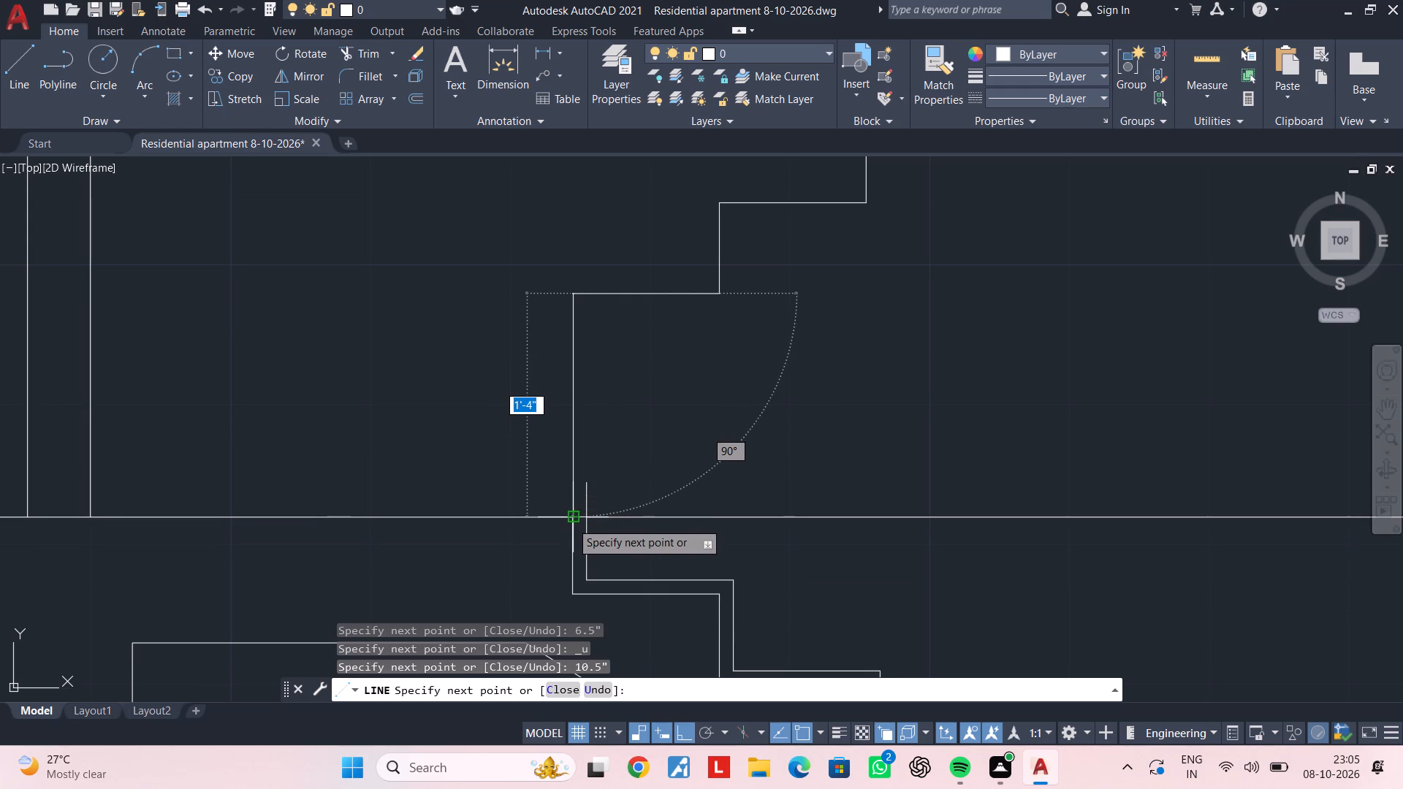
scroll(571, 522, "up", 1)
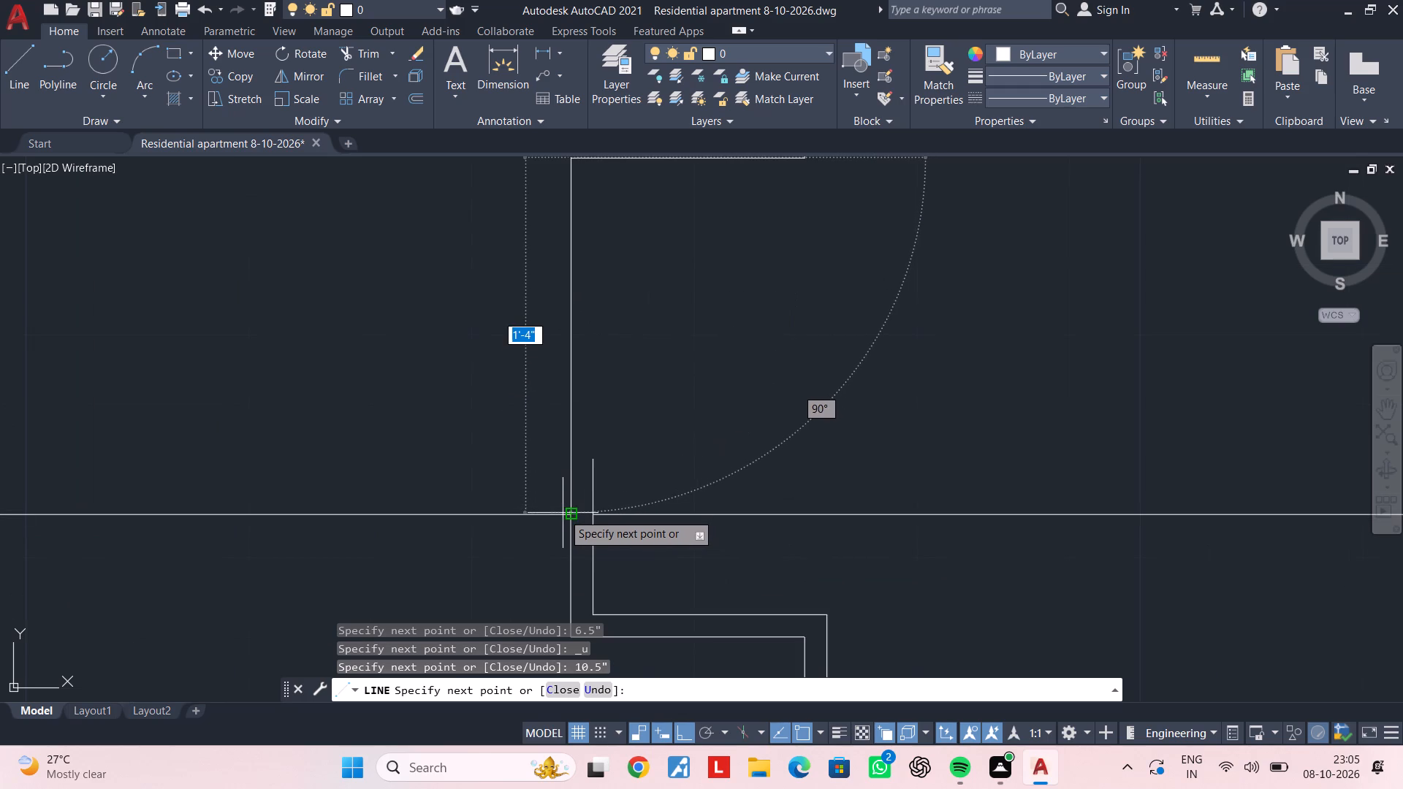
left_click(566, 514)
key("Escape")
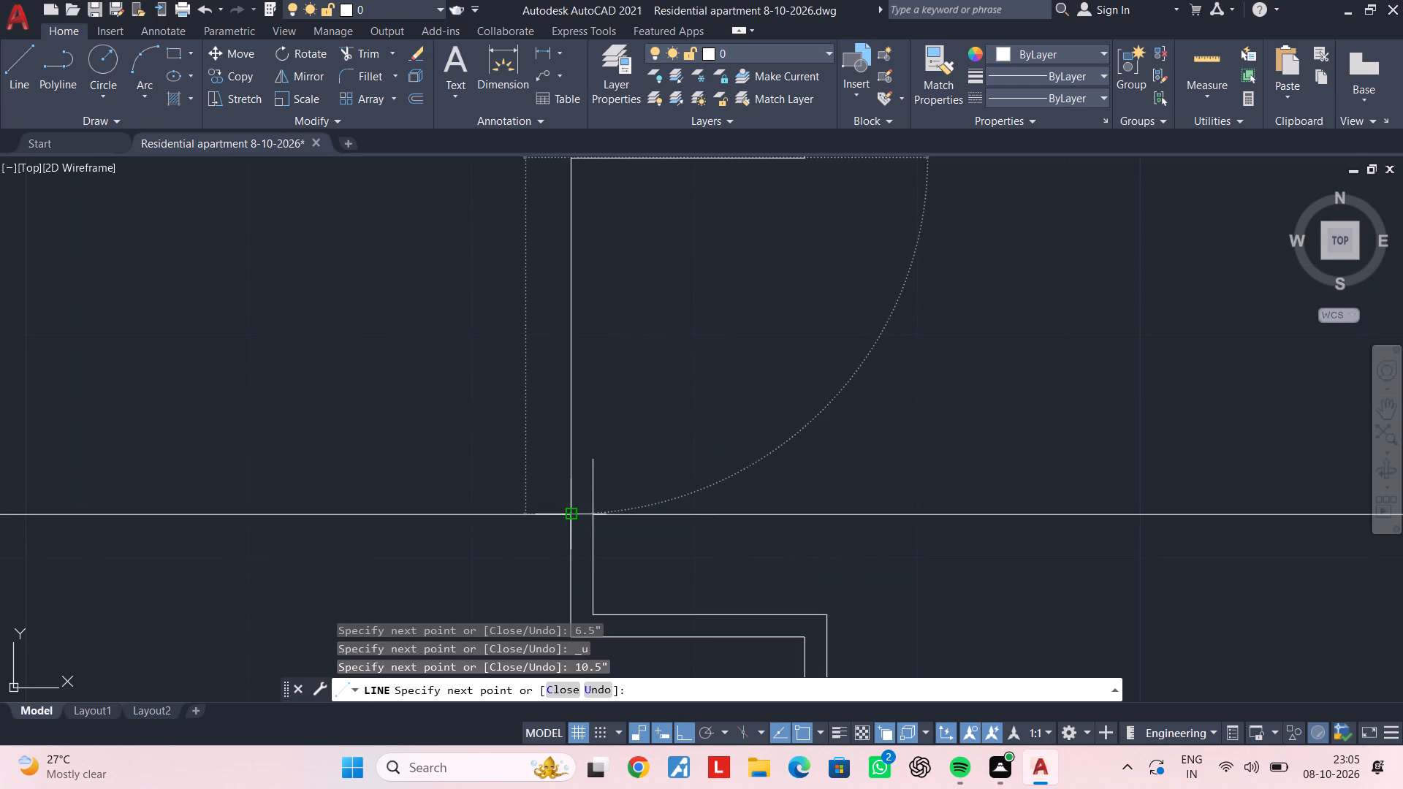
key("Escape")
key("Escape")
key("Escape")
key("Escape")
key("Escape")
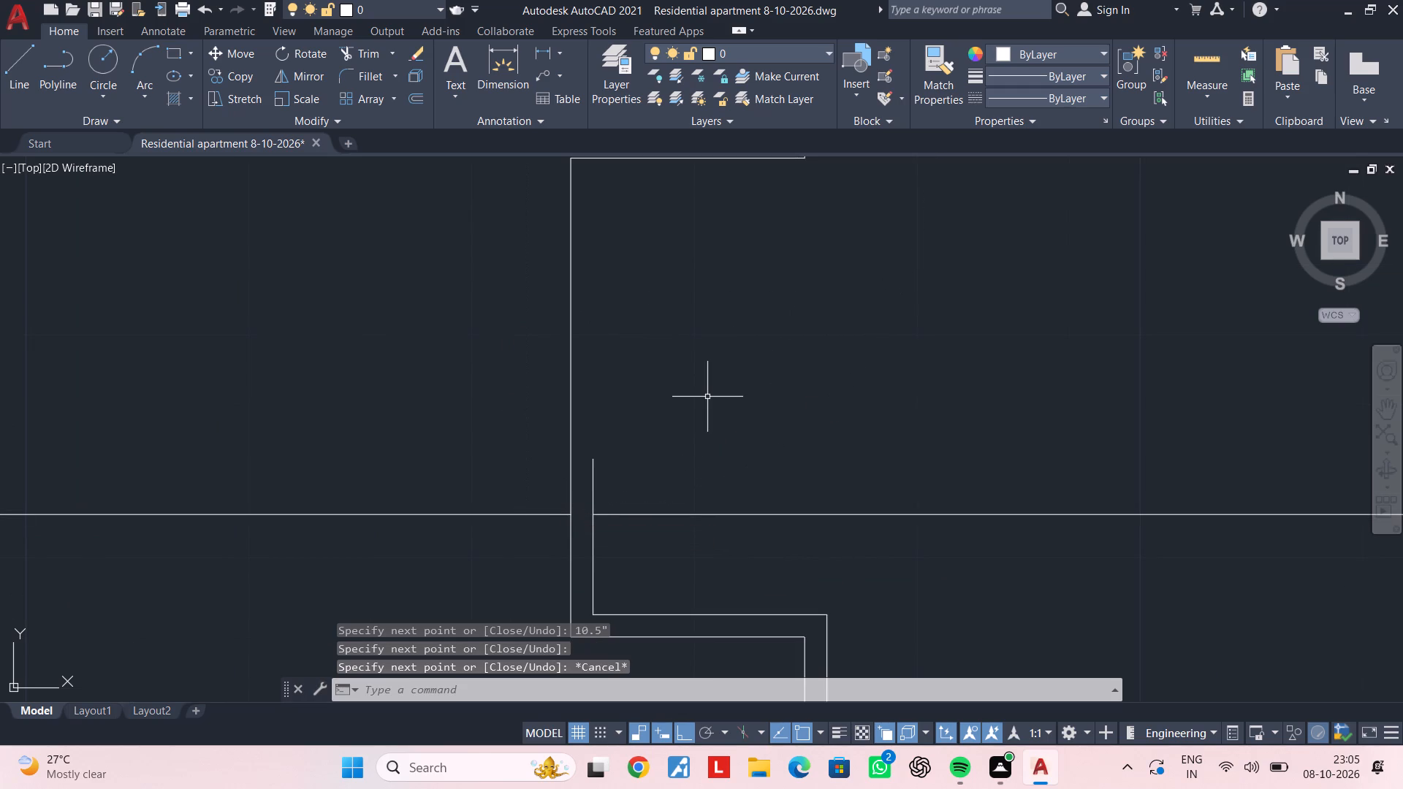
key("Escape")
Examine the new flight's steps between the mid-landing level and the floor line.
scroll(707, 397, "down", 4)
middle_click_drag(774, 388, 621, 506)
scroll(778, 342, "up", 2)
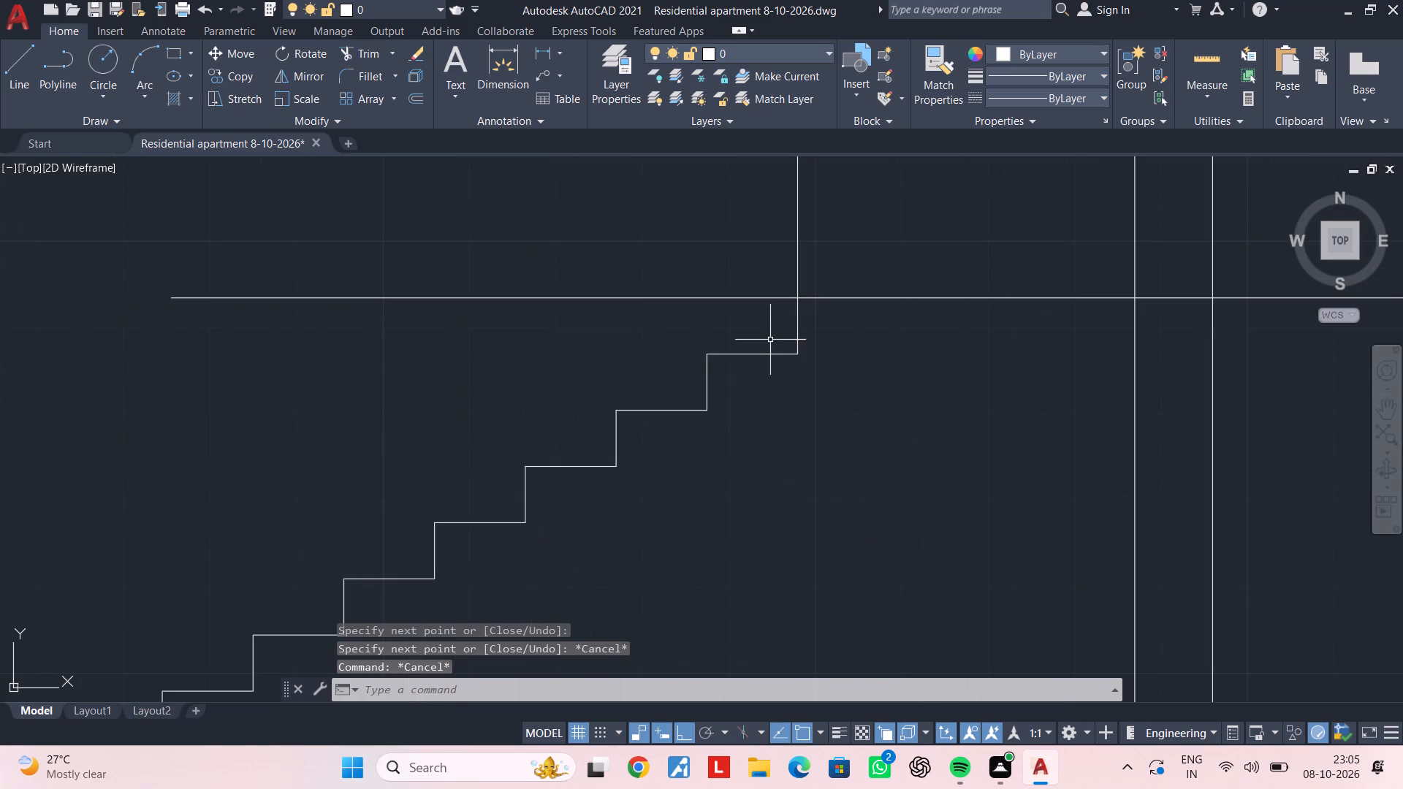
scroll(694, 376, "down", 1)
middle_click_drag(704, 368, 801, 310)
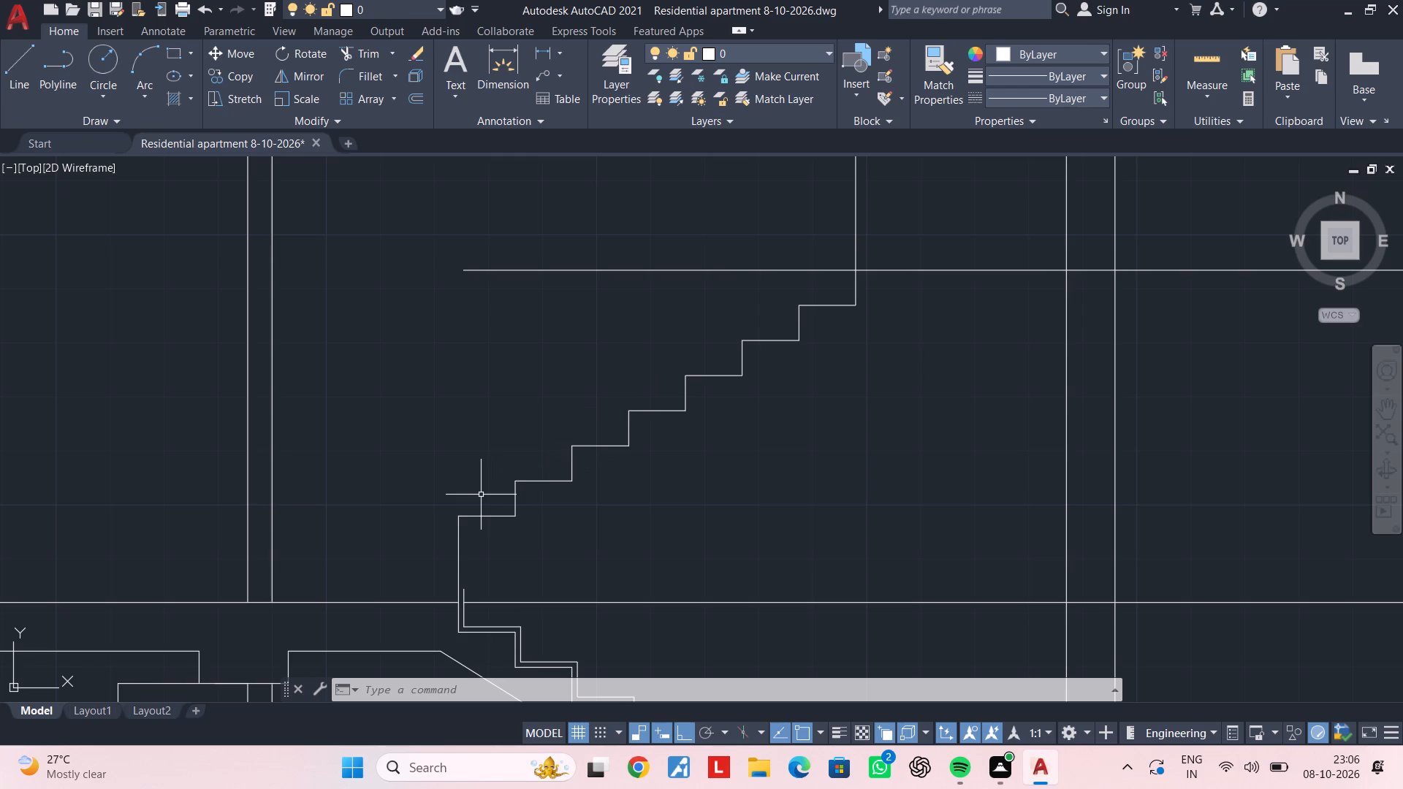
key("Escape")
key("Escape")
scroll(478, 500, "down", 2)
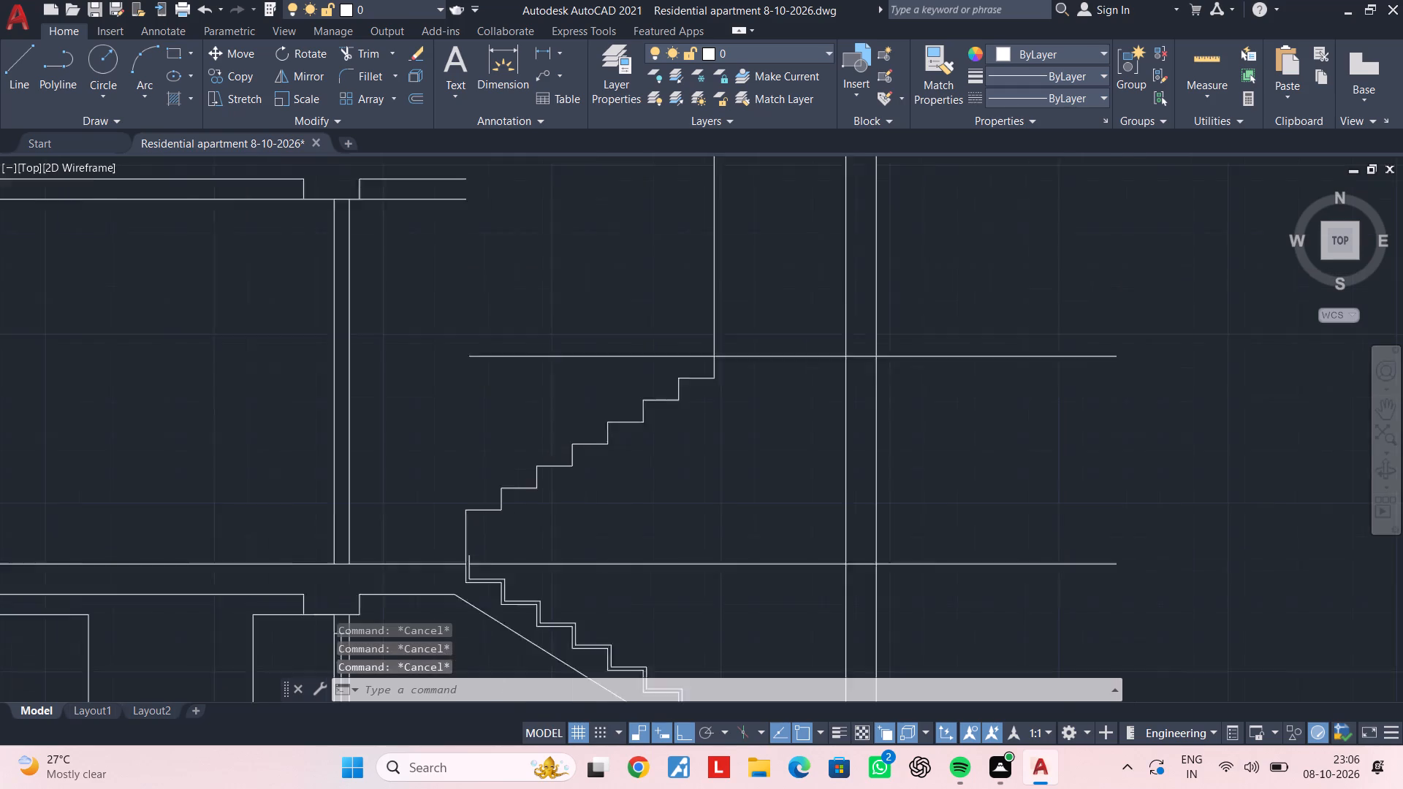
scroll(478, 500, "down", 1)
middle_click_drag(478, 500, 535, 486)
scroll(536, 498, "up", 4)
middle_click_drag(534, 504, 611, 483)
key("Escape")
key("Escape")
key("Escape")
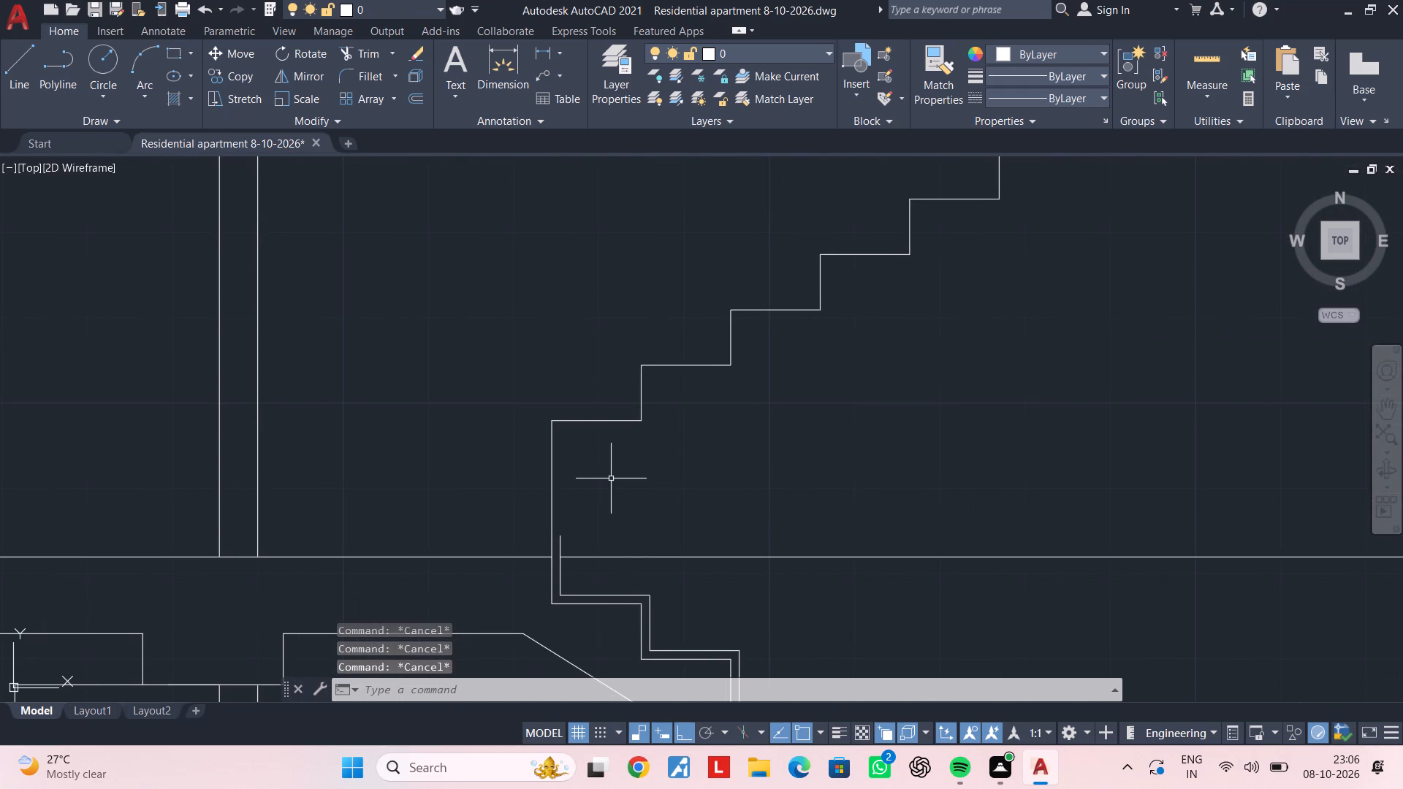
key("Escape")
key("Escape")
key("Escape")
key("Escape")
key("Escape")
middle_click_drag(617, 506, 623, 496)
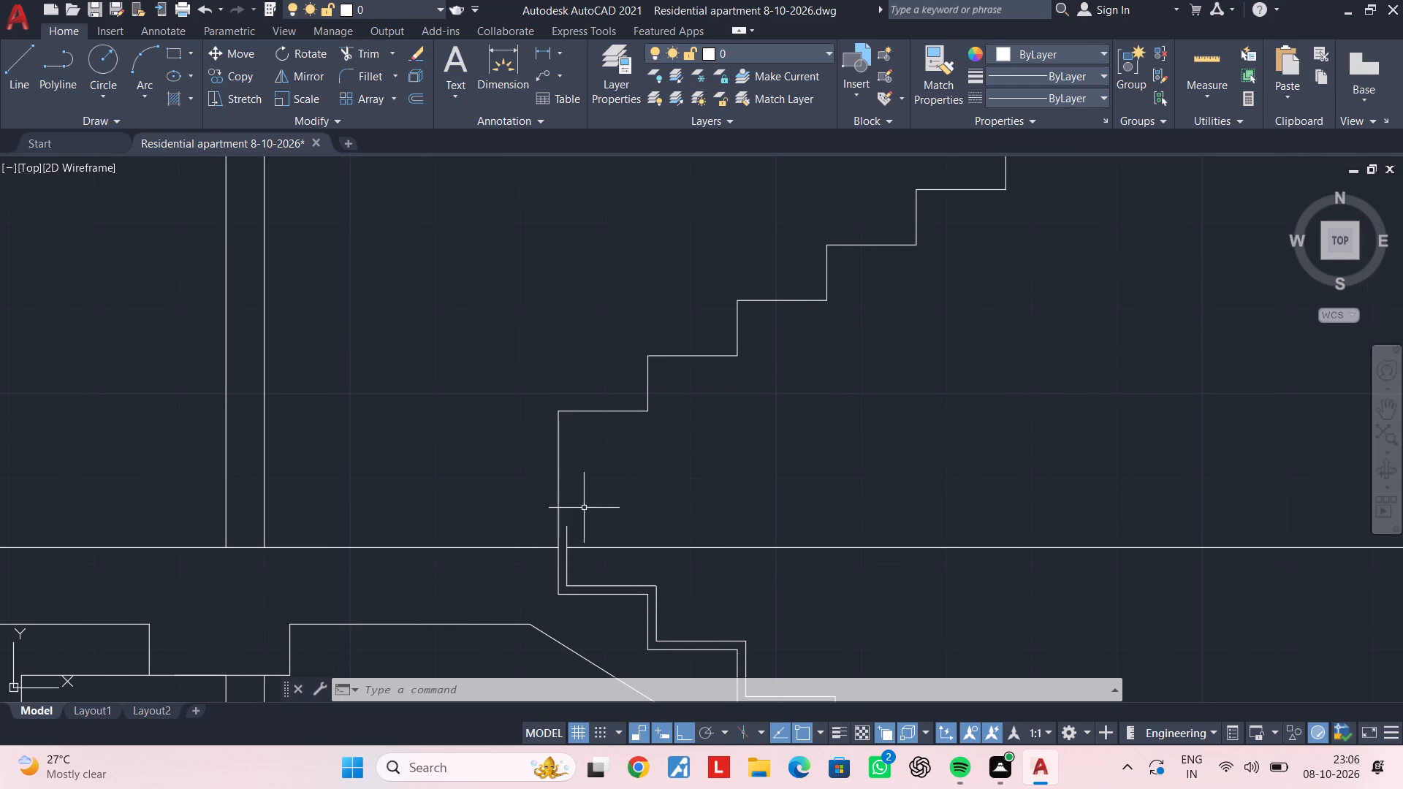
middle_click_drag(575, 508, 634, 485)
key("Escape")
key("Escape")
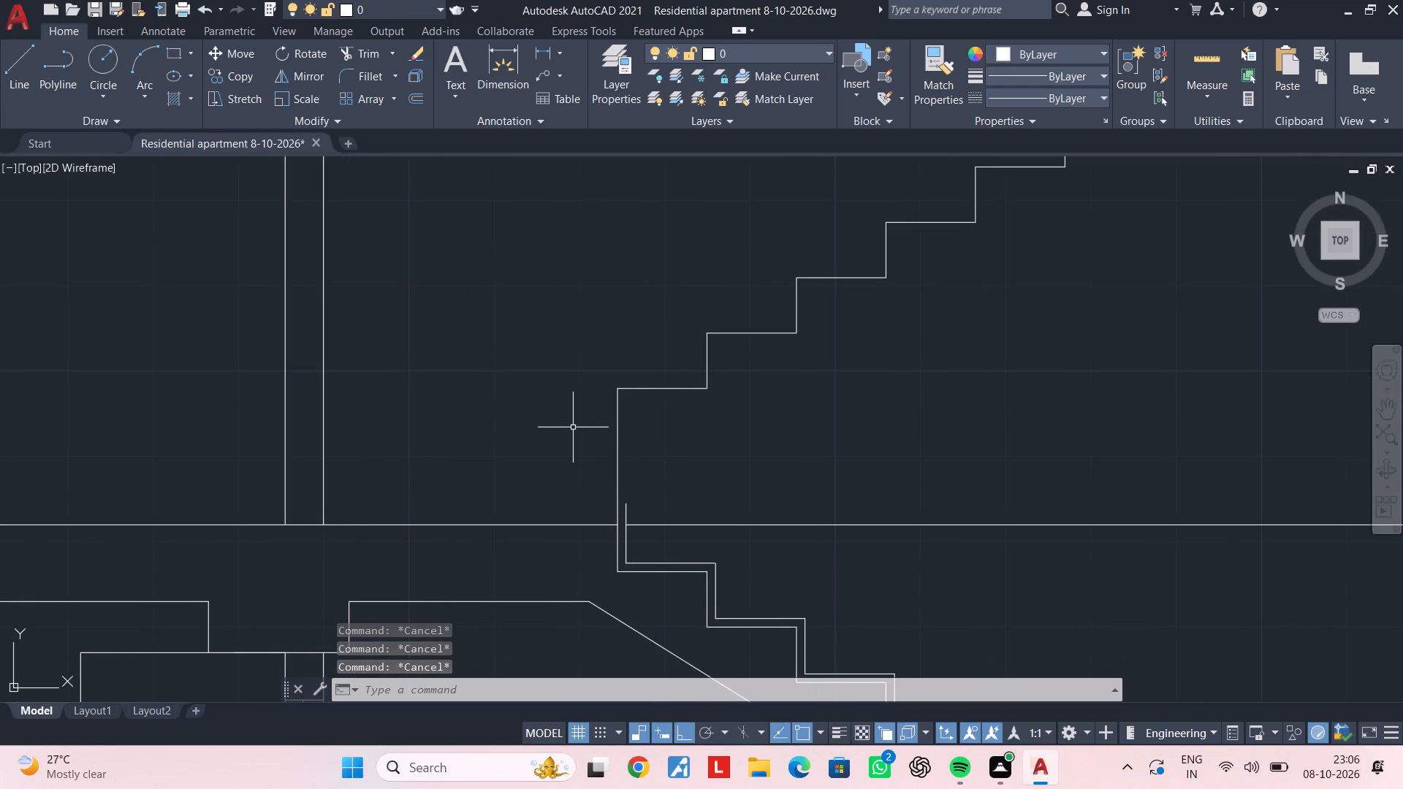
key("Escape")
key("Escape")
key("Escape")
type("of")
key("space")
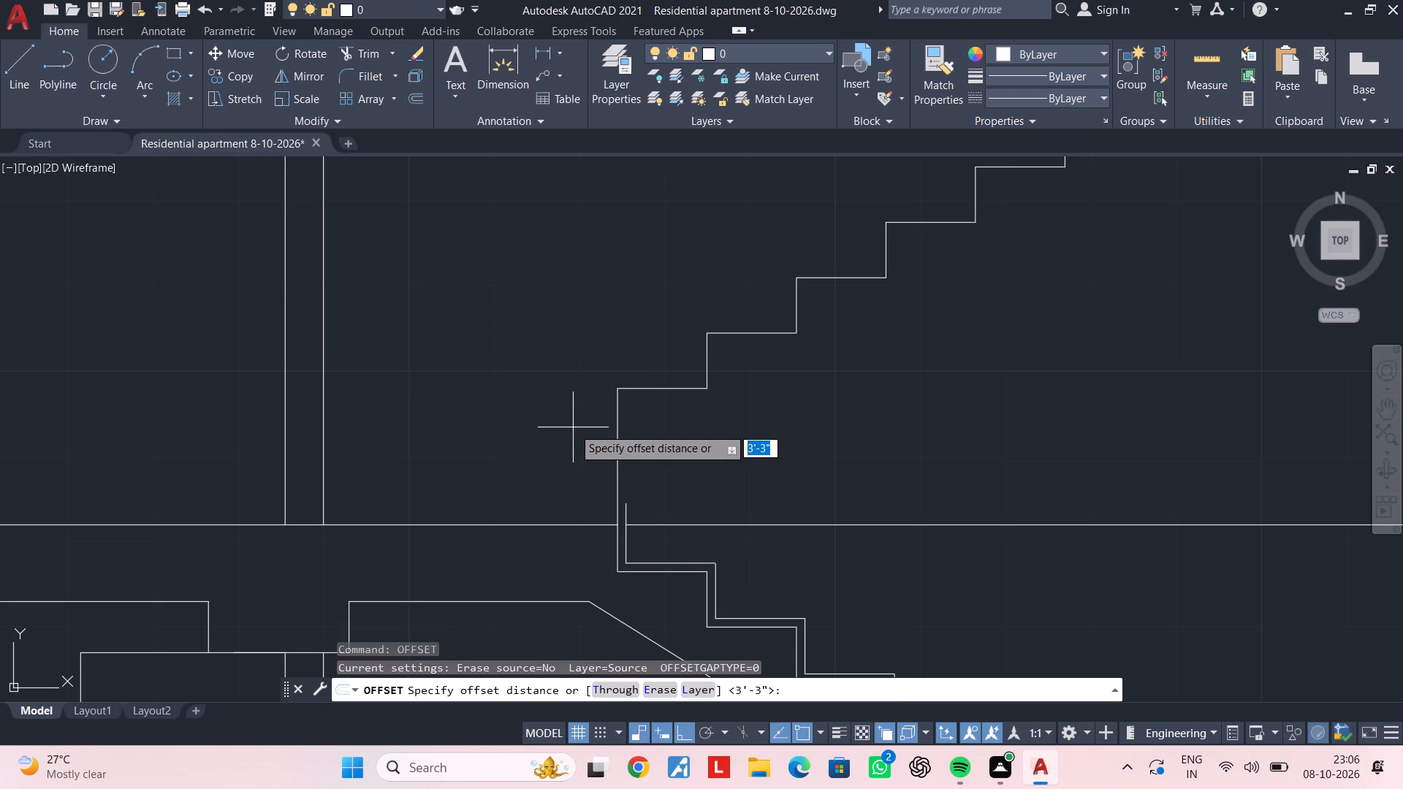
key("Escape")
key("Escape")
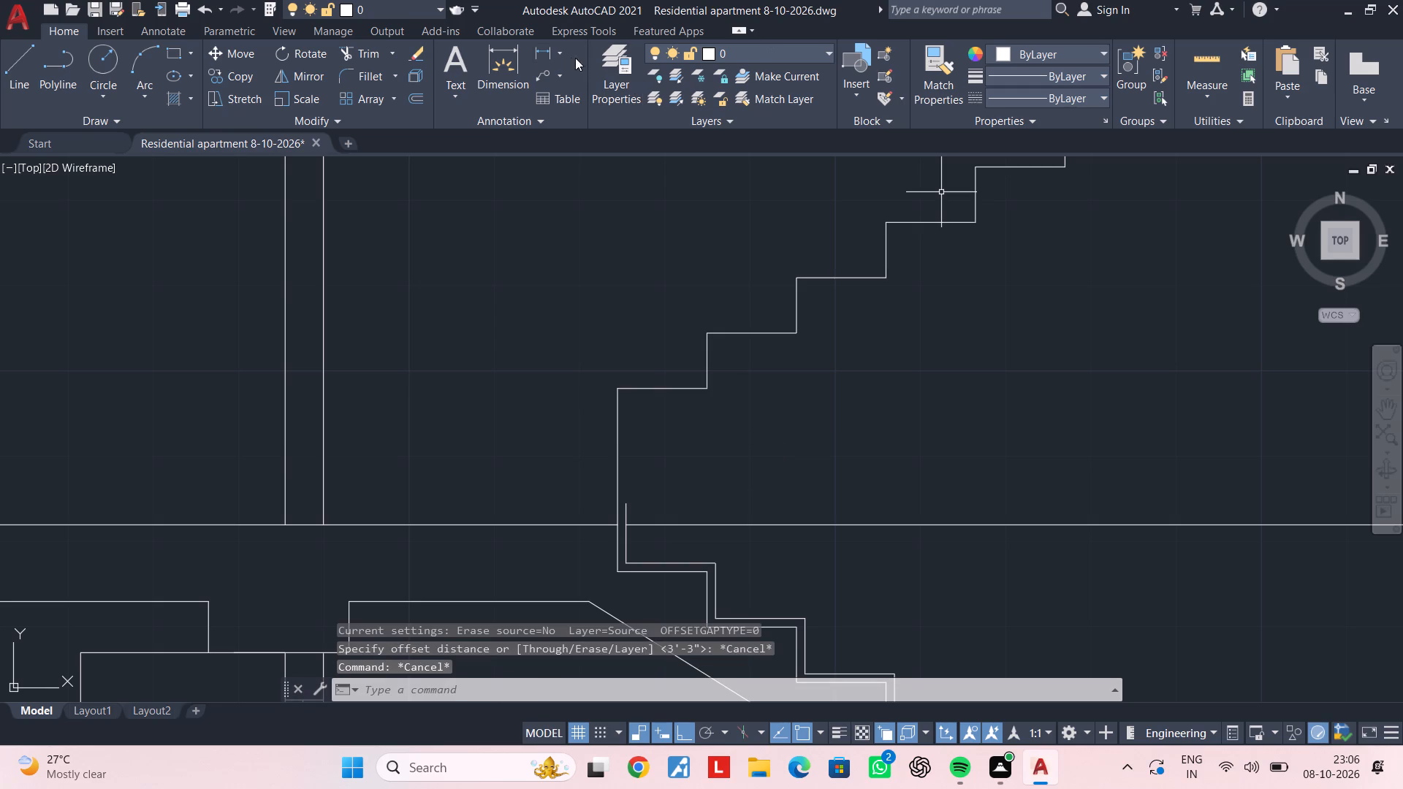
Measure the height of the new flight's lowest vertical segment, from the bottom tread down to the floor line.
left_click(539, 52)
left_click(615, 388)
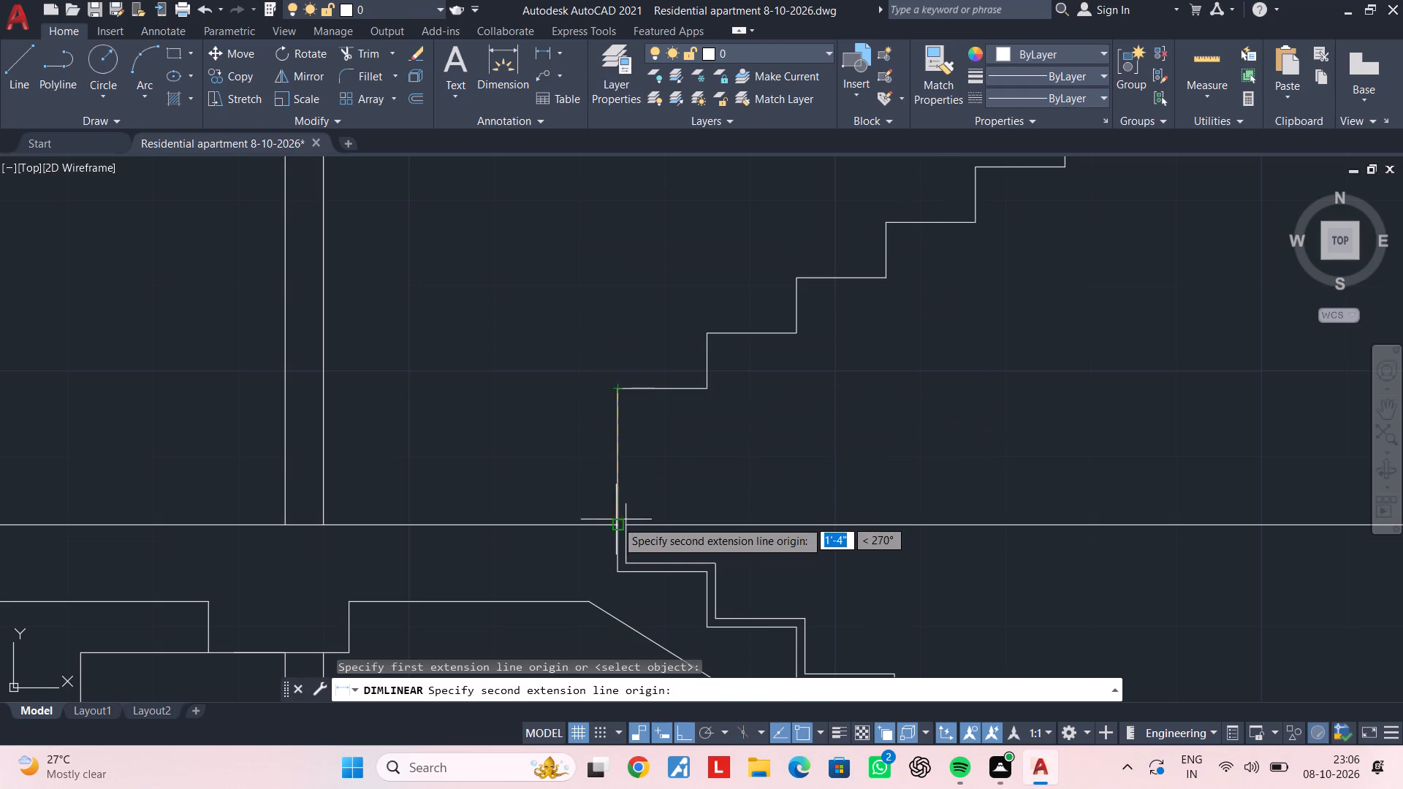
left_click(615, 525)
scroll(593, 465, "down", 2)
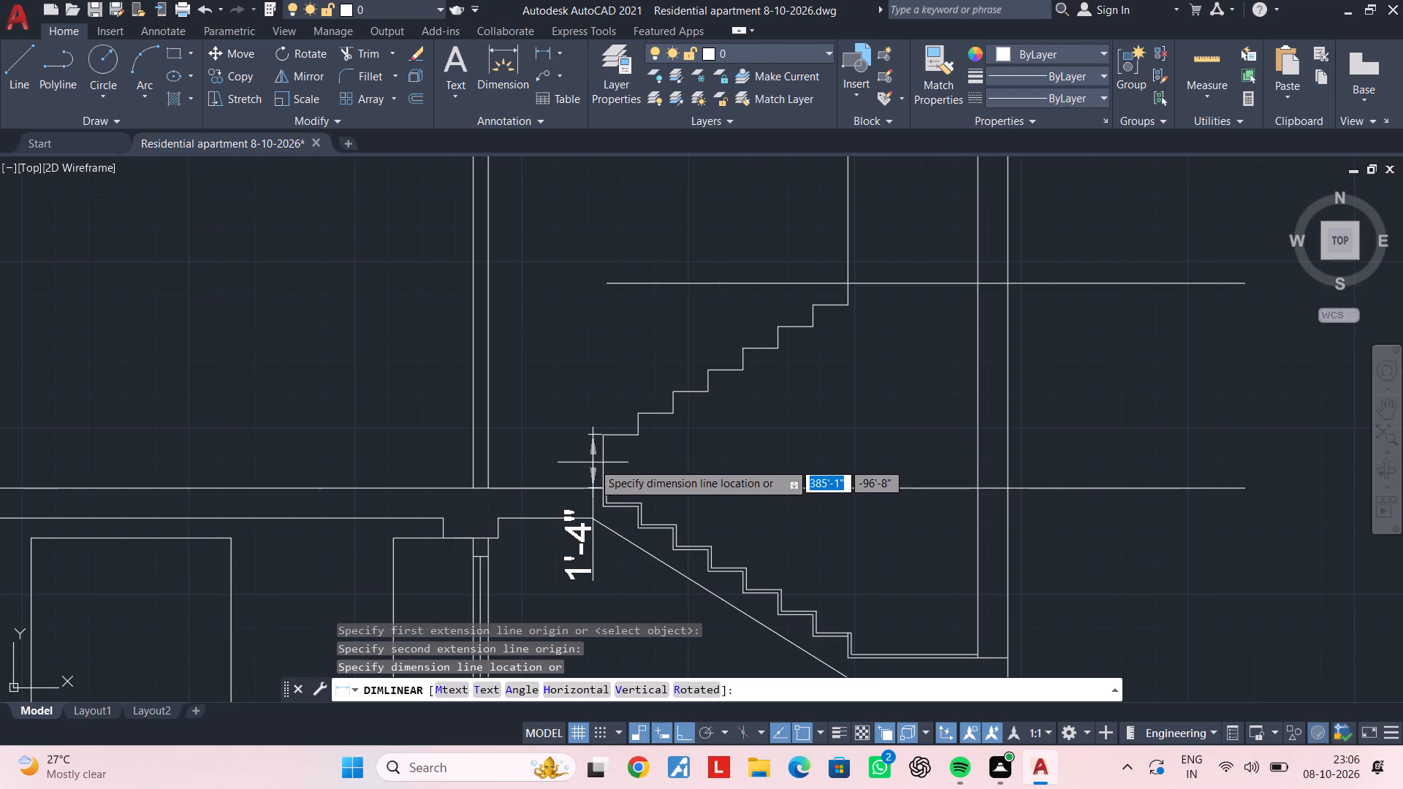
key("Escape")
key("Escape")
key("Escape")
key("Escape")
key("Escape")
Offset the new flight's lowest tread line 7" downward.
key("o")
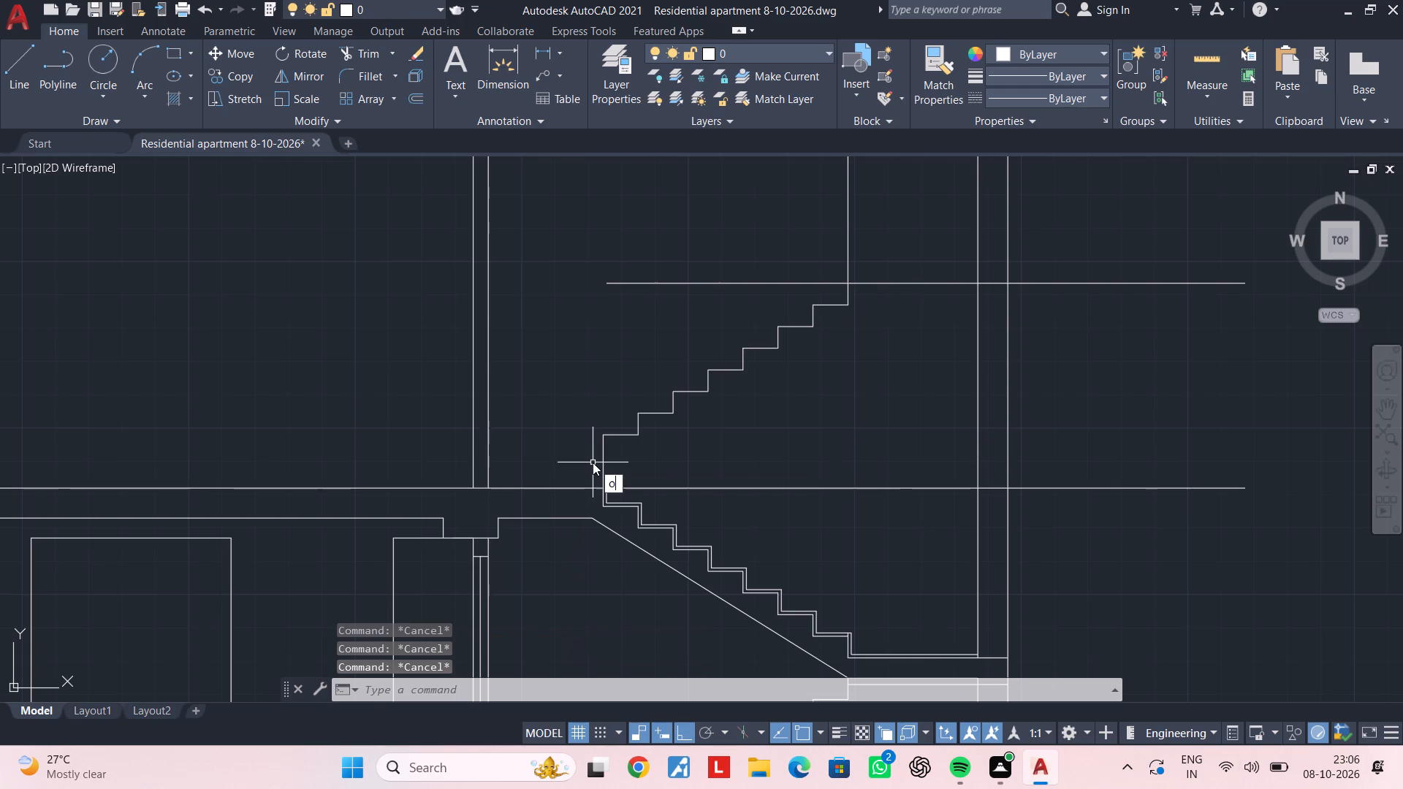
type("f")
key("space")
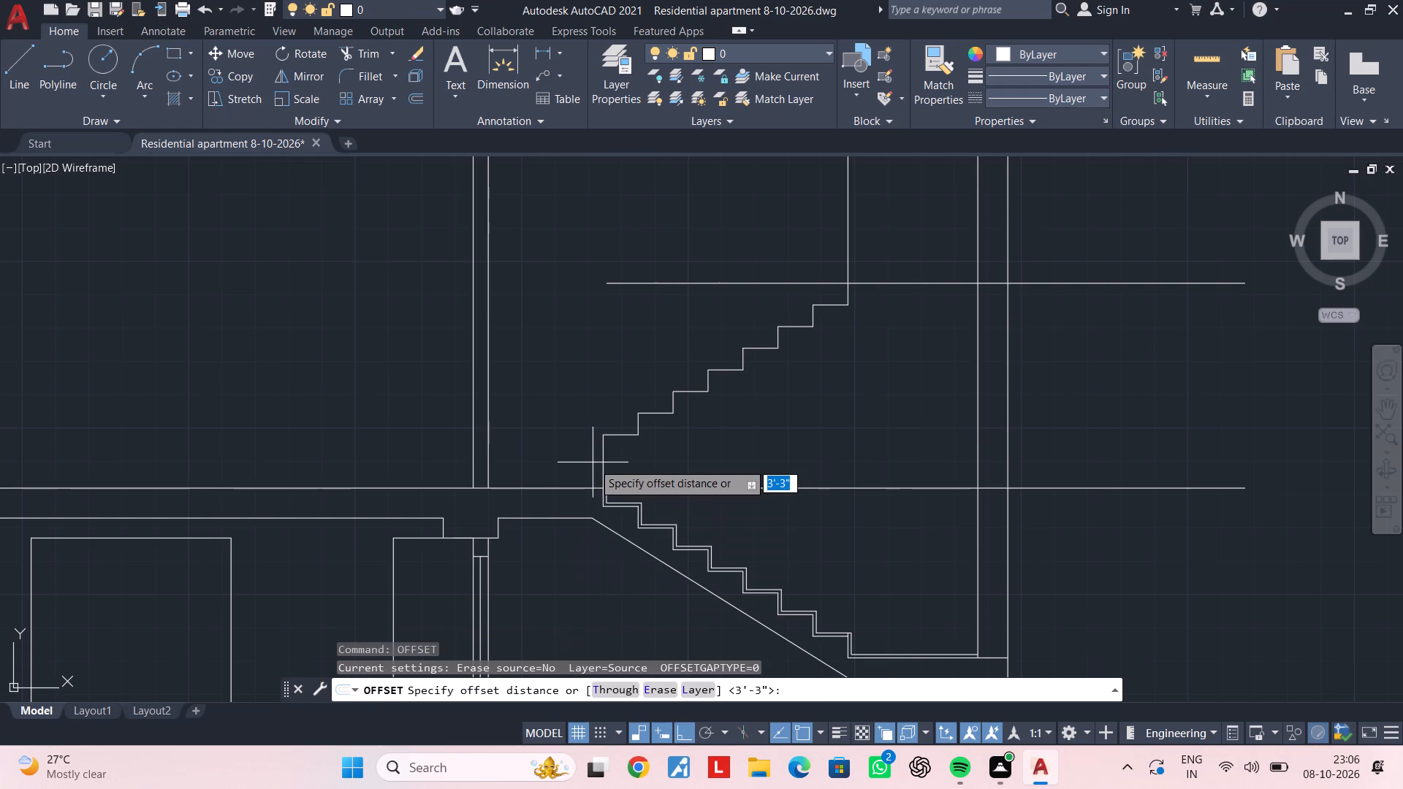
type("7\"")
key("Return")
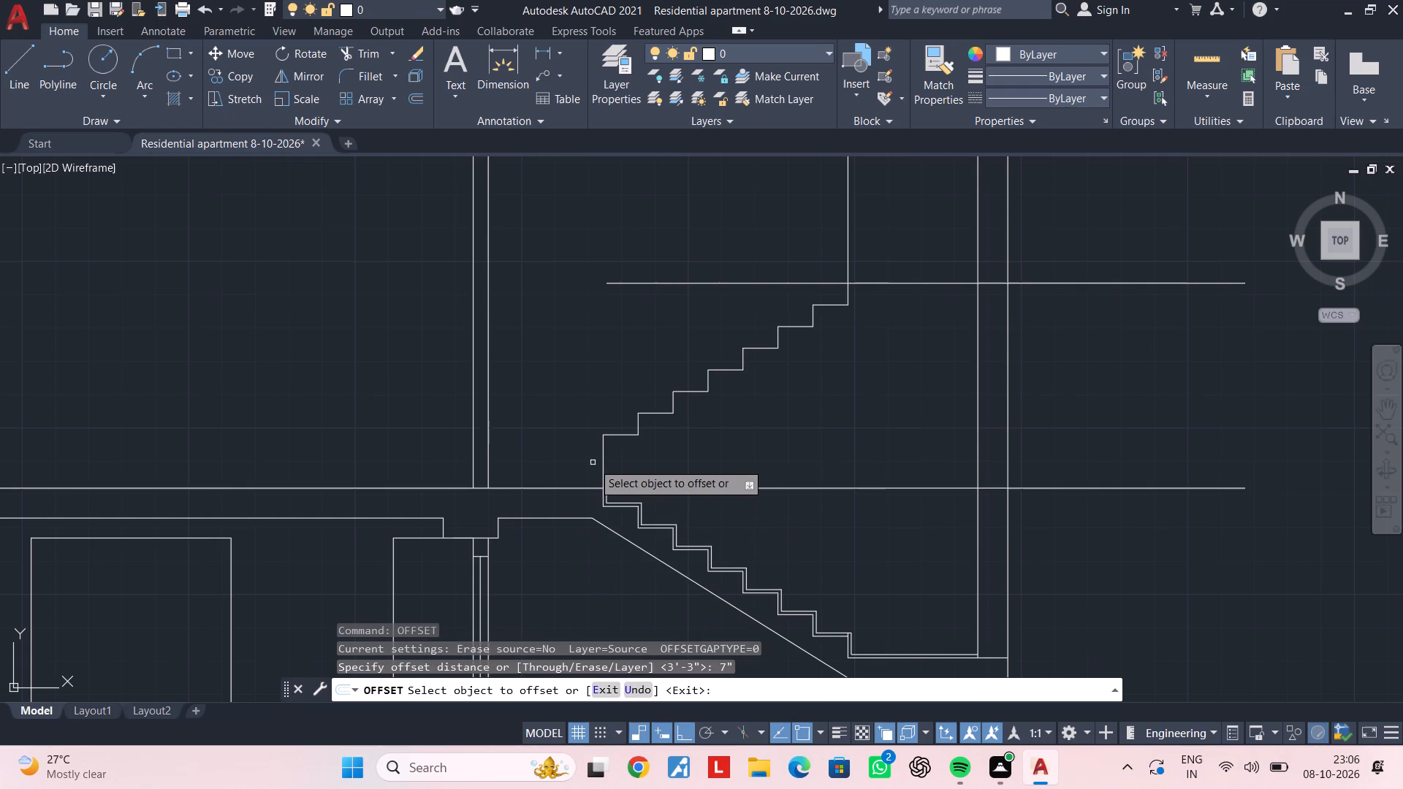
scroll(601, 427, "up", 2)
left_click(615, 445)
left_click(614, 517)
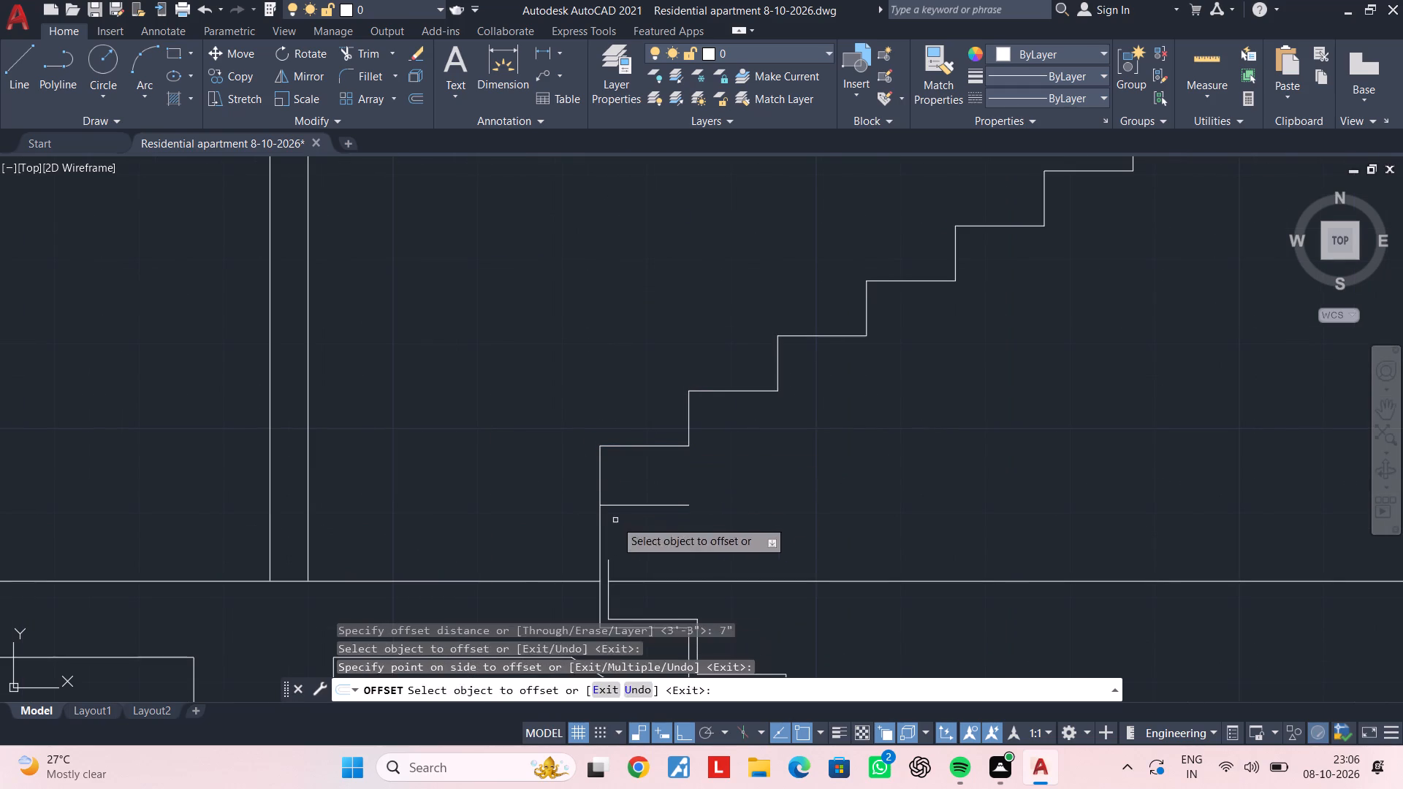
key("Escape")
key("Escape")
Extend the offset tread line across the stair's end line to the near face of the wall.
key("e")
type("x")
key("space")
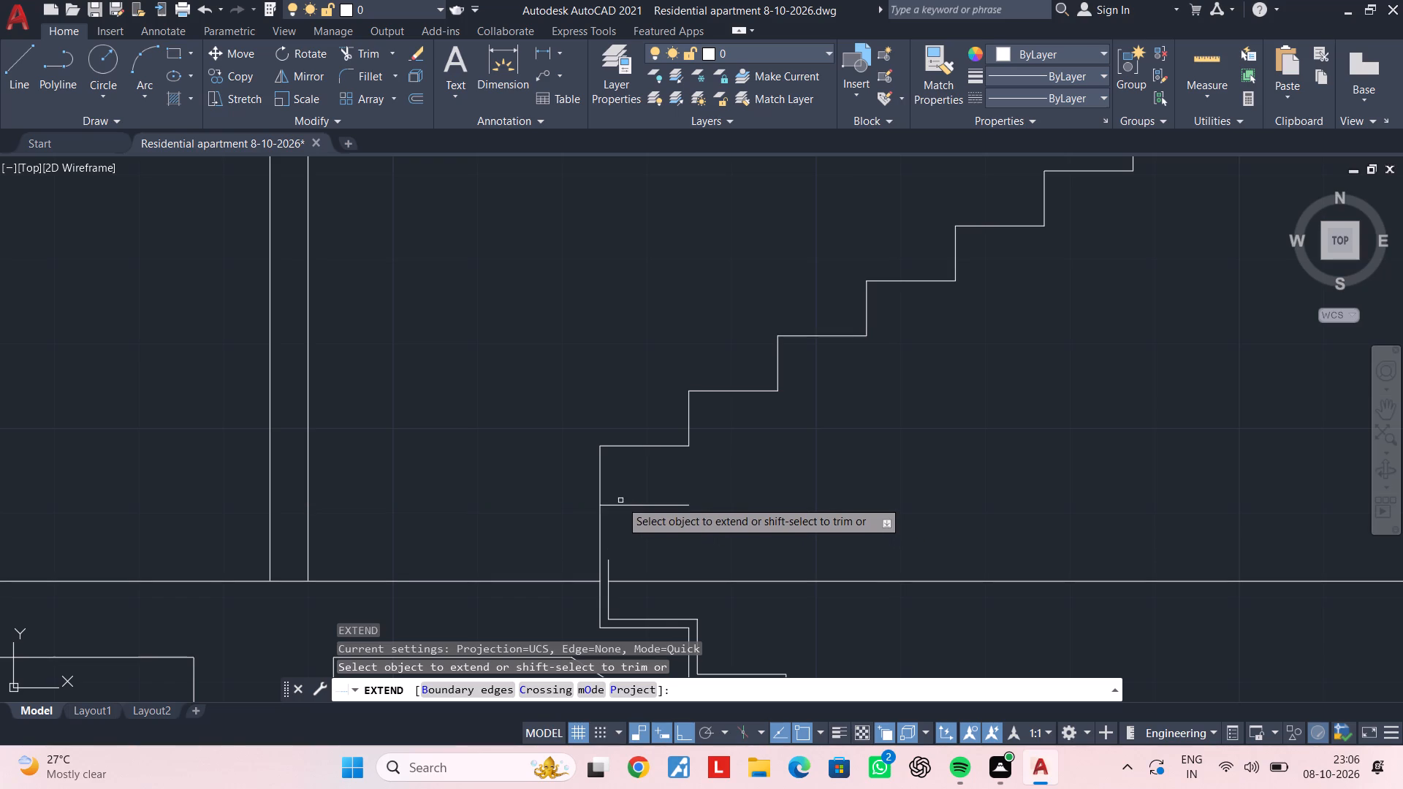
left_click(617, 506)
key("Escape")
key("Escape")
key("Escape")
scroll(621, 530, "down", 2)
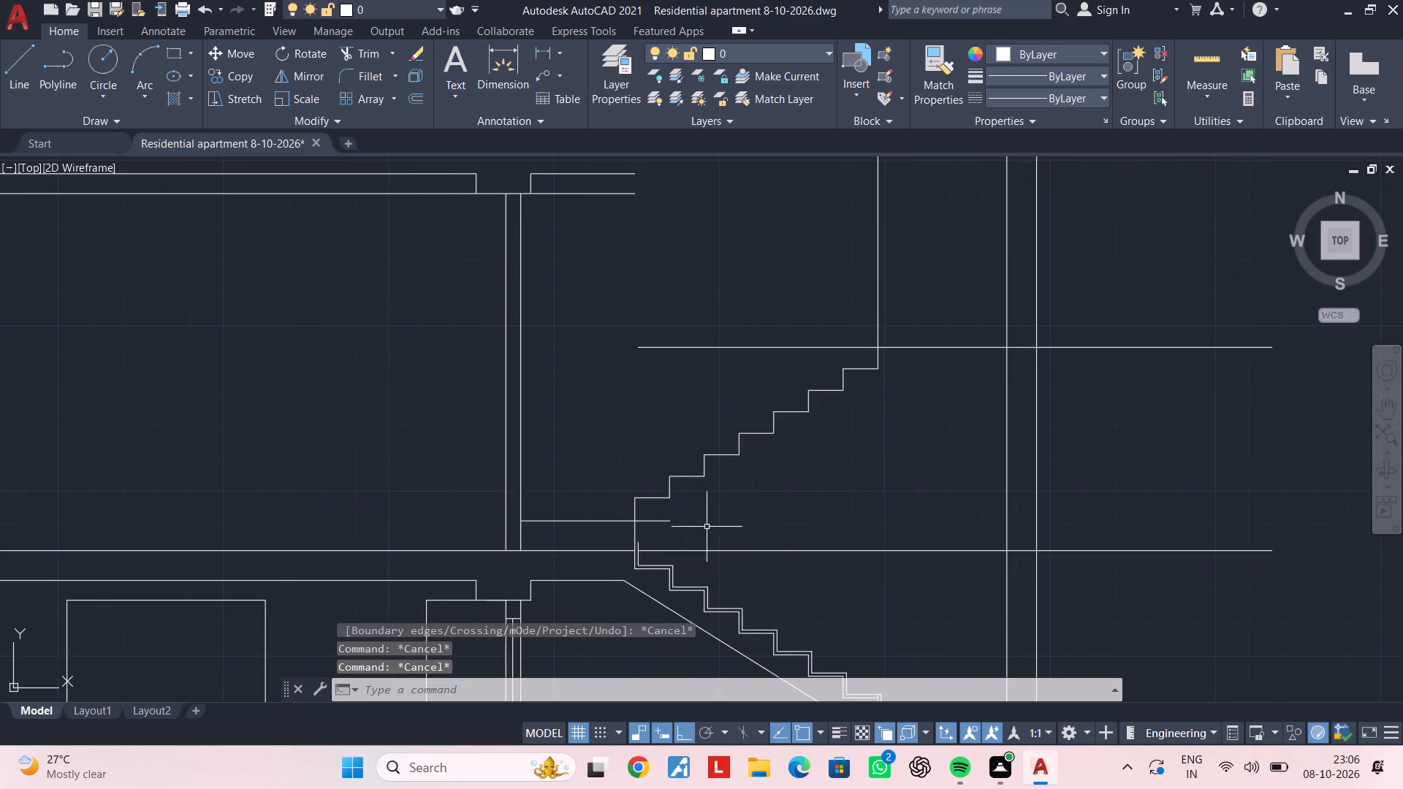
Offset the mid-landing level line 2" downward.
middle_click_drag(727, 508, 690, 527)
middle_click_drag(685, 503, 602, 481)
key("Escape")
key("Escape")
middle_click_drag(725, 413, 668, 419)
key("Escape")
scroll(751, 339, "up", 3)
middle_click_drag(725, 382, 684, 403)
key("Escape")
key("Escape")
key("Escape")
type("of 2\"")
key("Return")
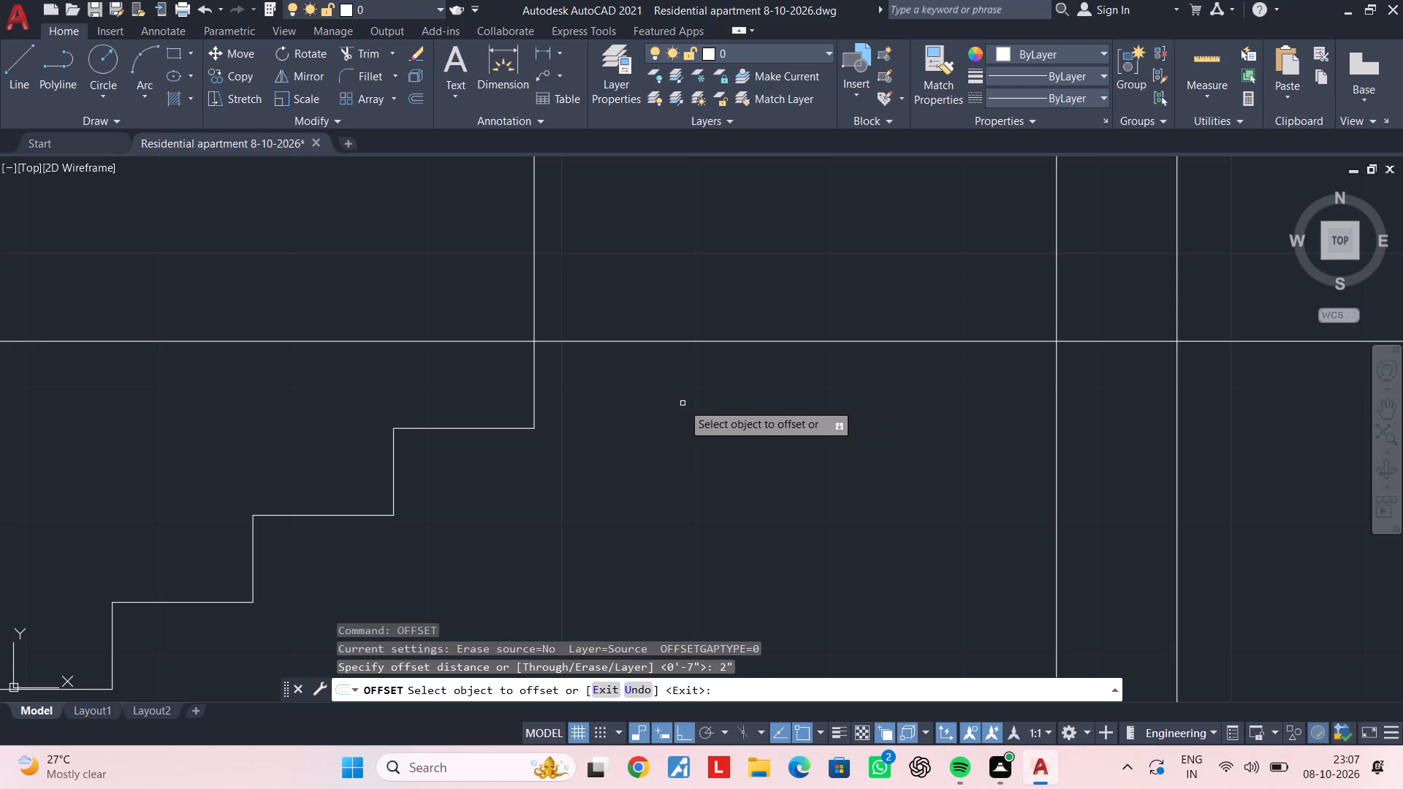
left_click(729, 340)
left_click(731, 368)
key("Escape")
key("Escape")
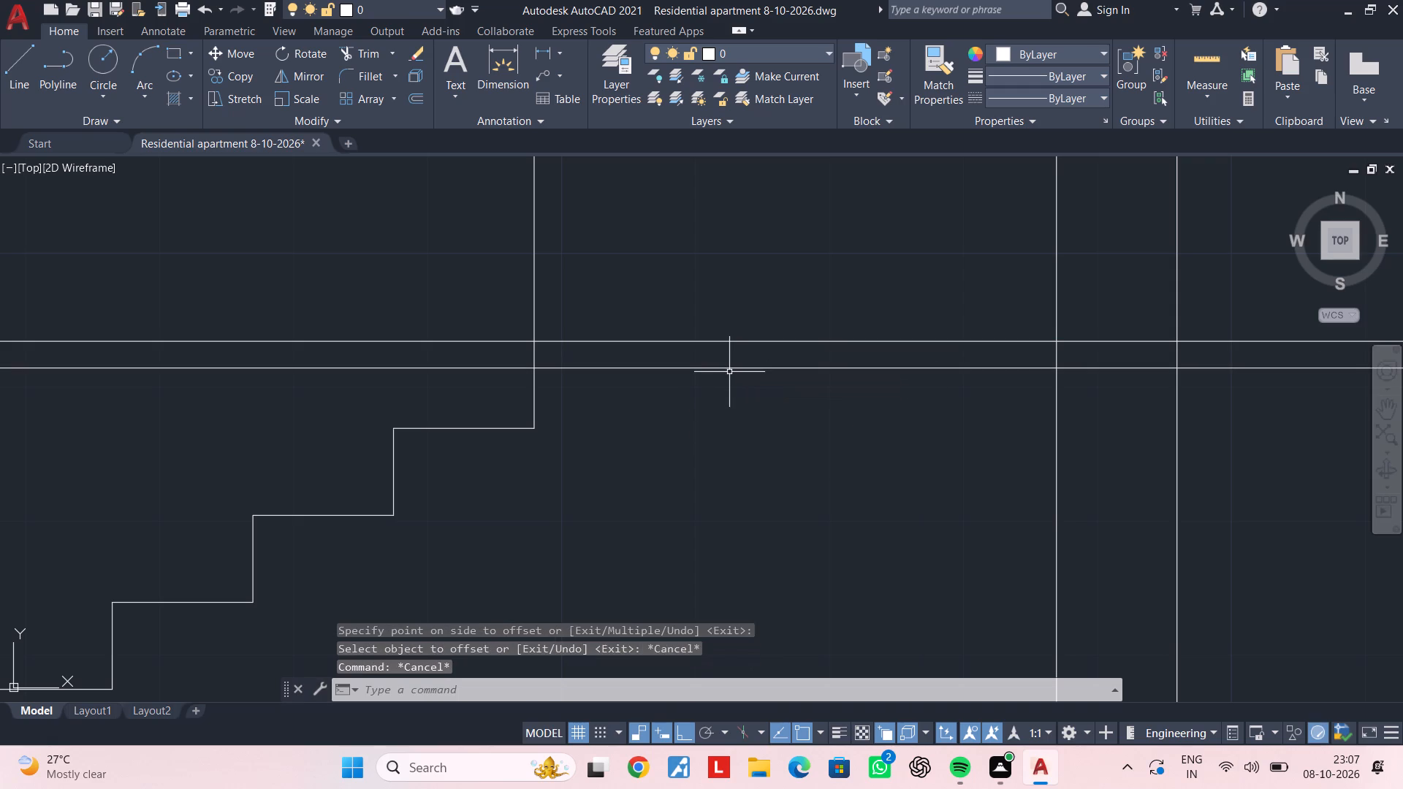
Trim the 2" offset line to run from the top riser to the wall's inner face, and the level line at the outer face.
type("tr")
key("space")
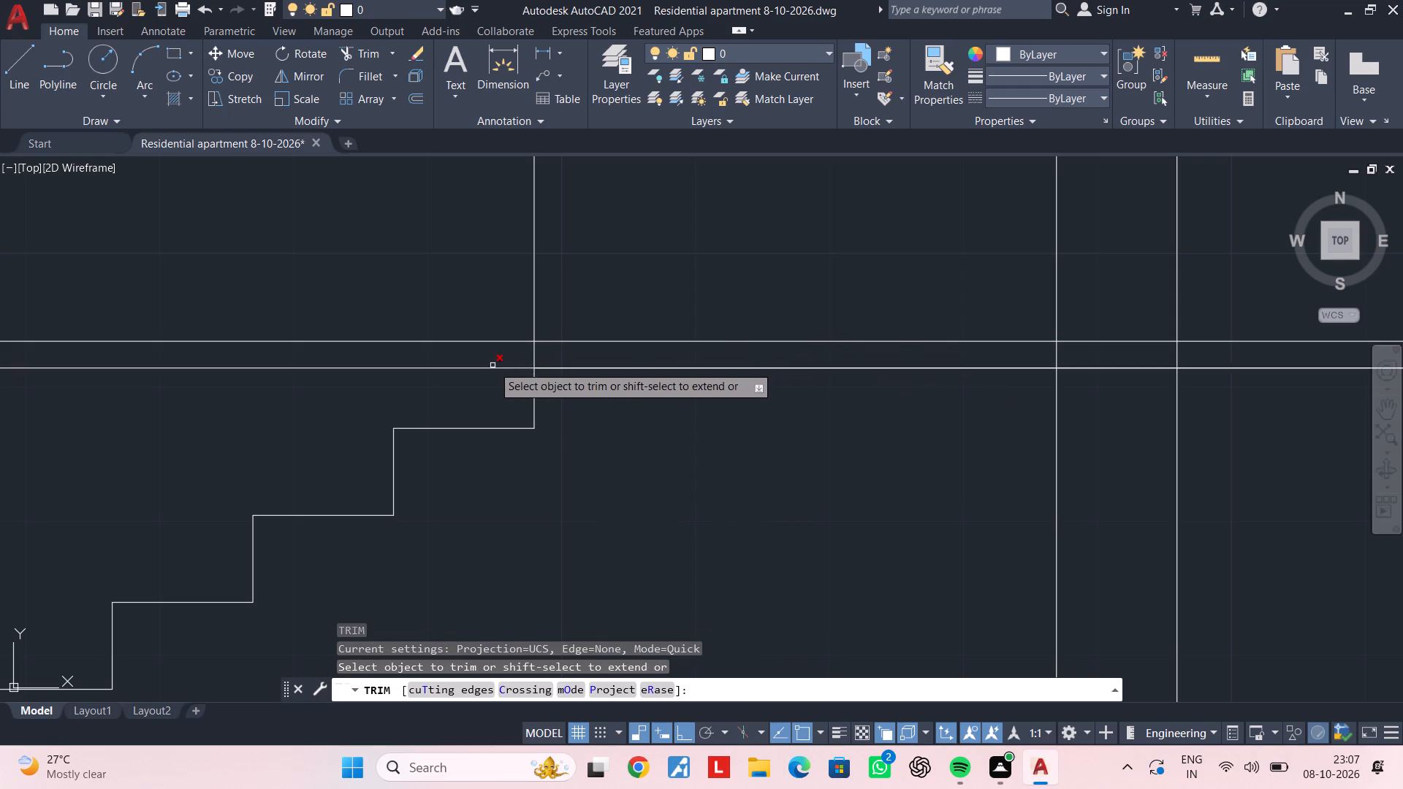
left_click(492, 366)
middle_click_drag(769, 415, 593, 369)
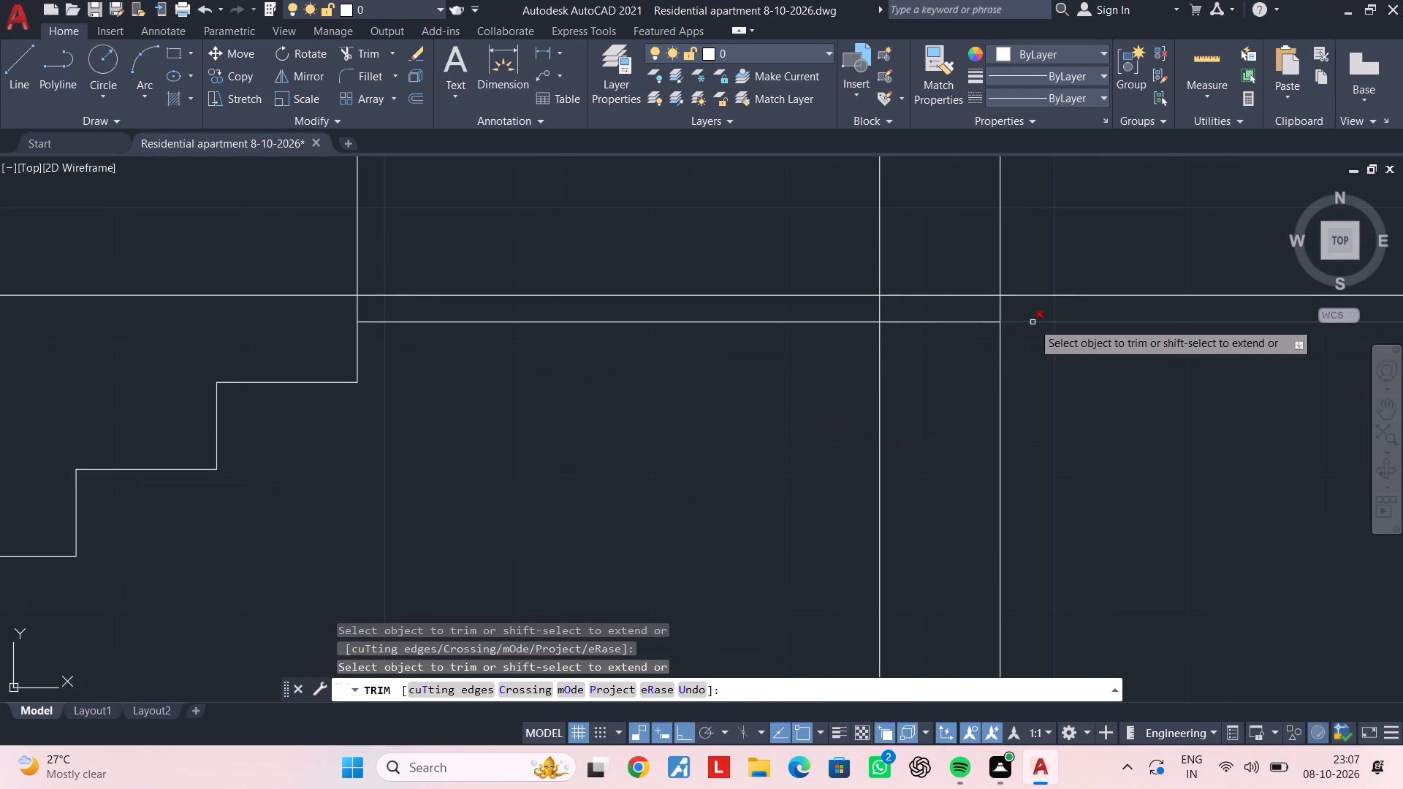
left_click(1033, 322)
left_click(1036, 293)
left_click(970, 324)
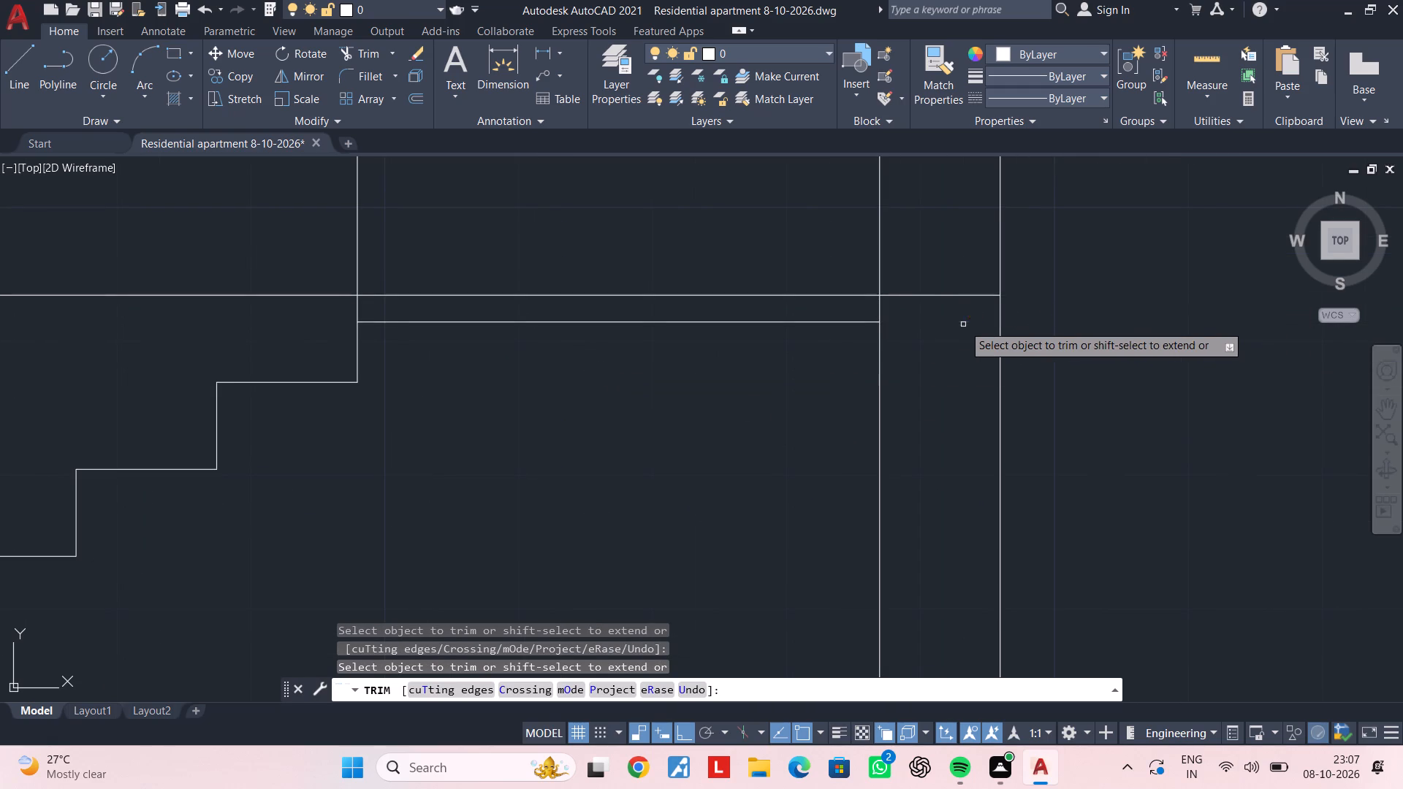
middle_click_drag(699, 376, 766, 335)
key("Escape")
key("Escape")
key("Escape")
Offset the trimmed lower landing line 6" downward for the slab's underside.
type("of")
key("space")
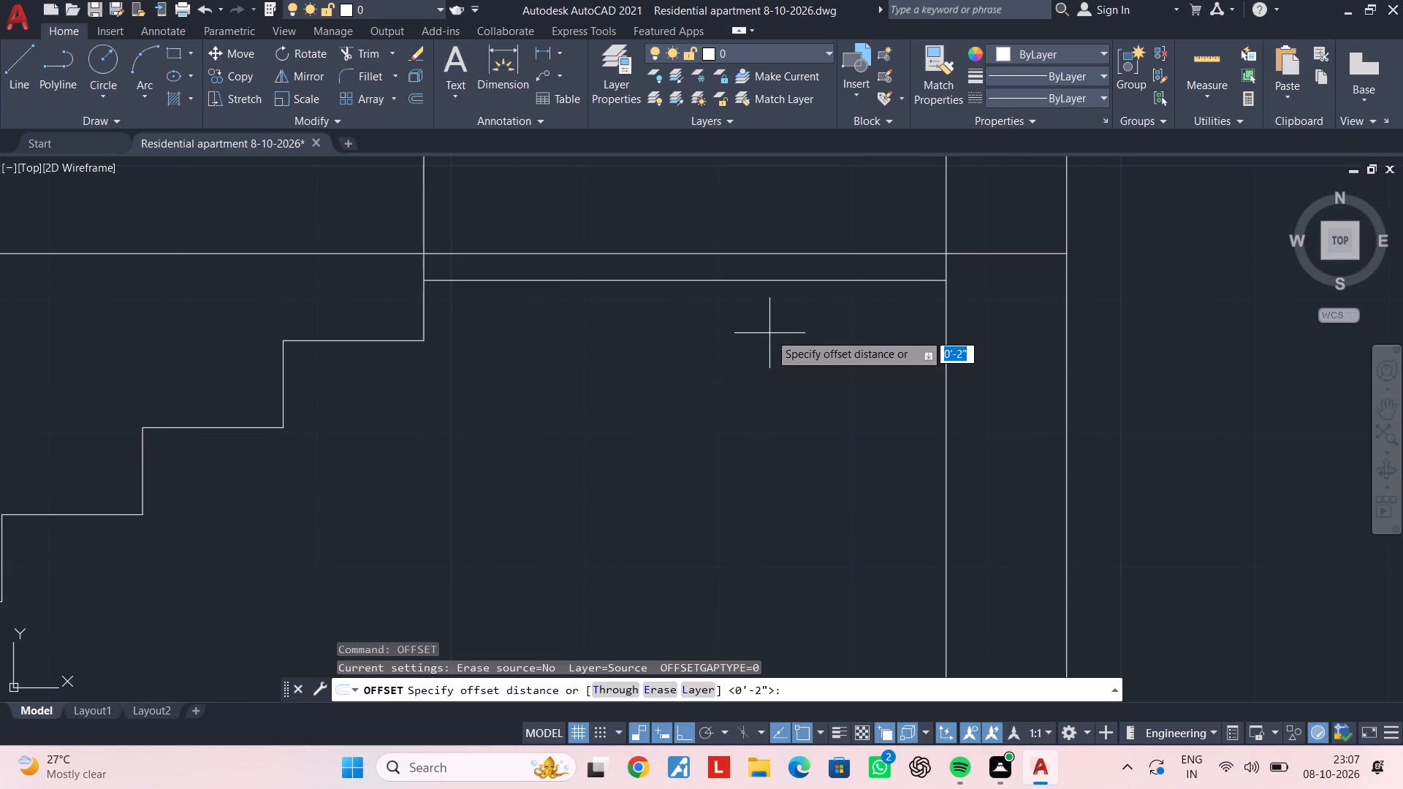
key("6")
key("shift+quotedbl")
key("Return")
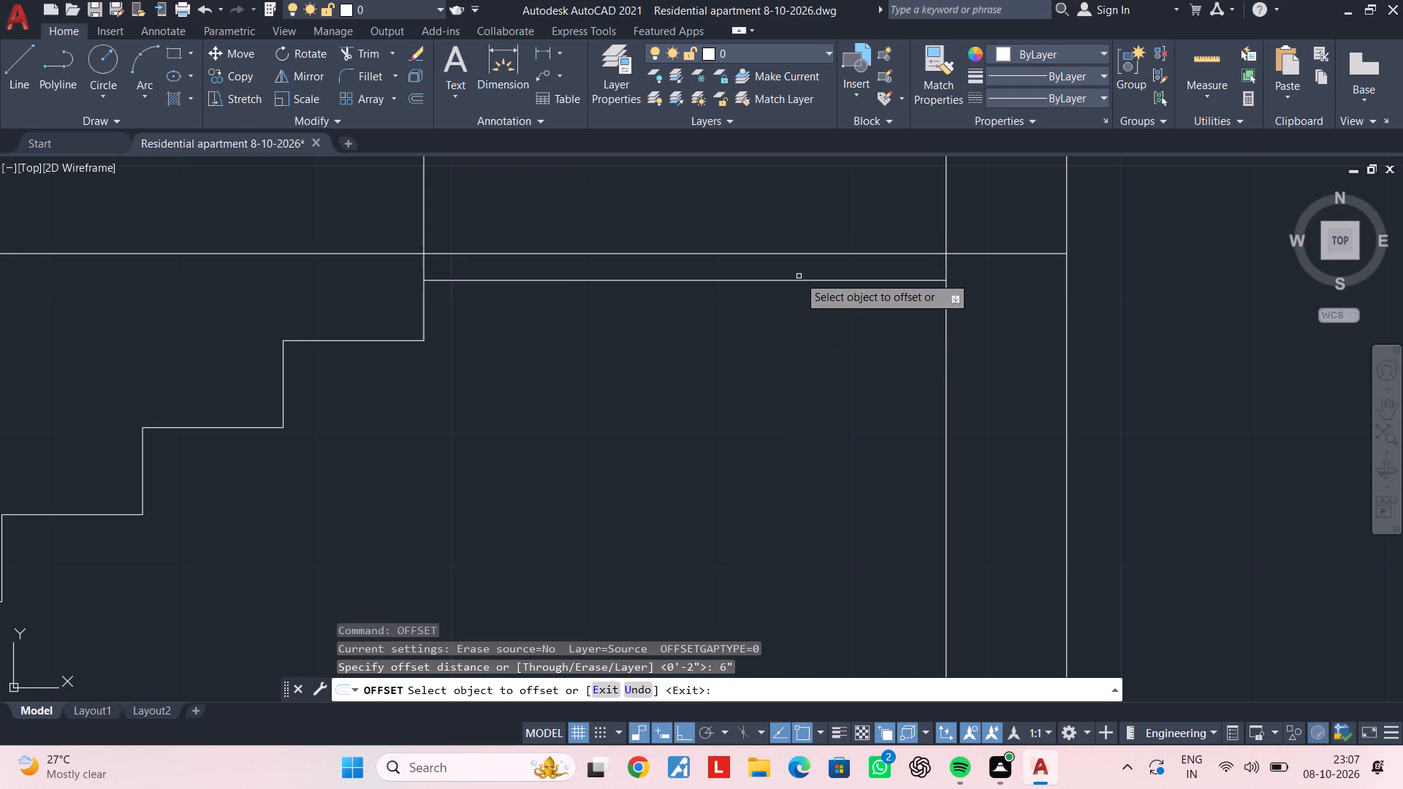
left_click(799, 279)
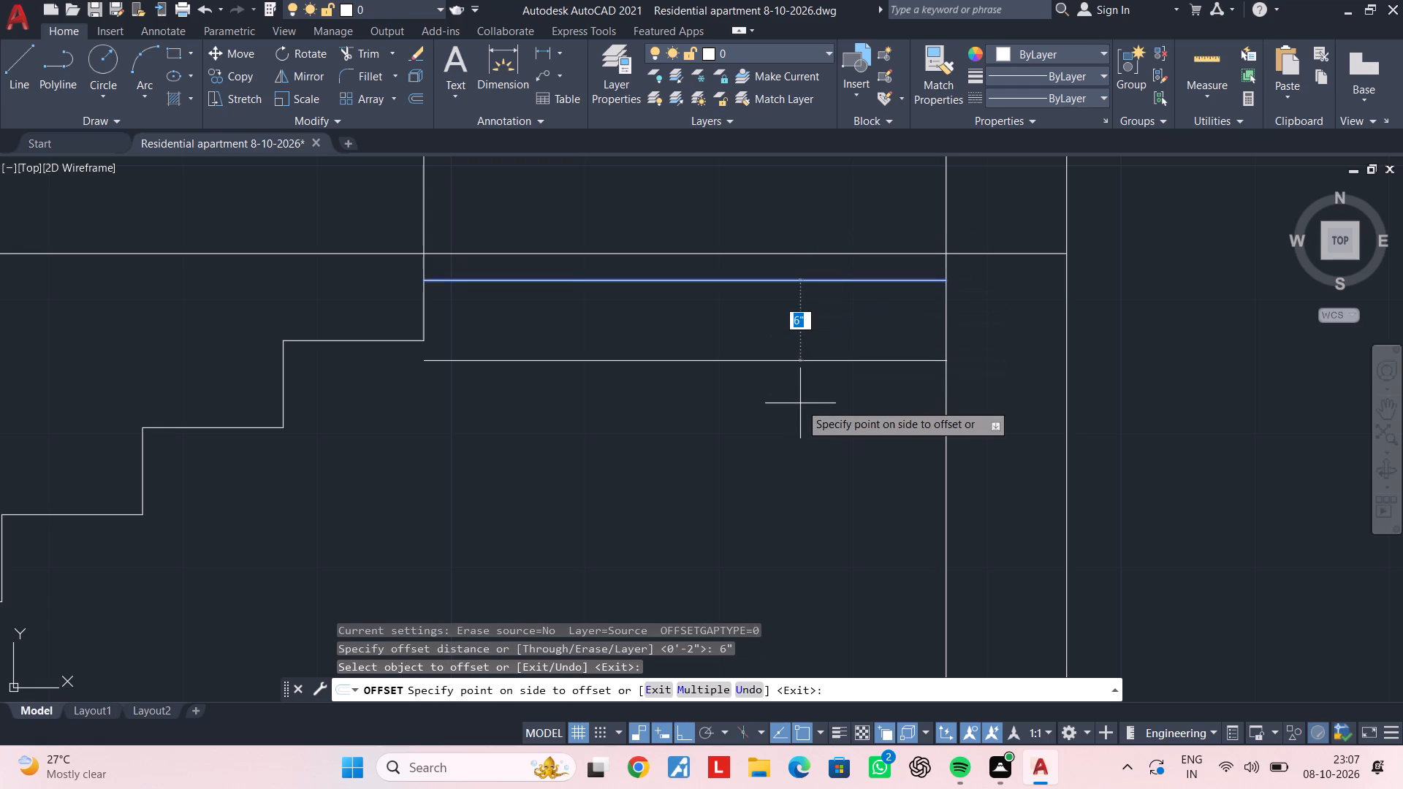
left_click(800, 403)
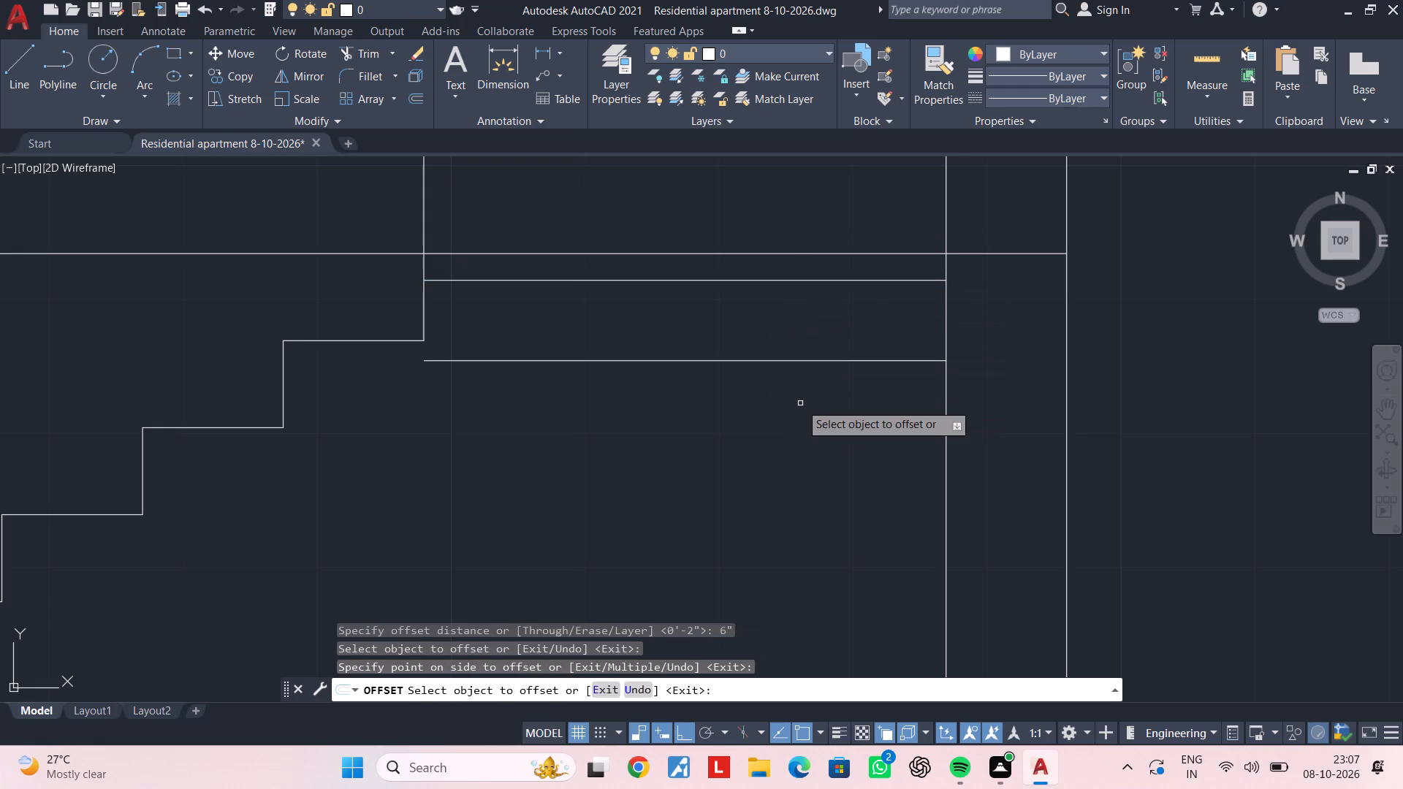
key("Escape")
key("Escape")
Draw a sloping line from the foot of the top riser to the inner corner at the end of the lowest tread.
middle_click_drag(677, 393, 848, 297)
key("Escape")
key("Escape")
middle_click_drag(739, 337, 769, 323)
type("l")
key("space")
left_click(623, 224)
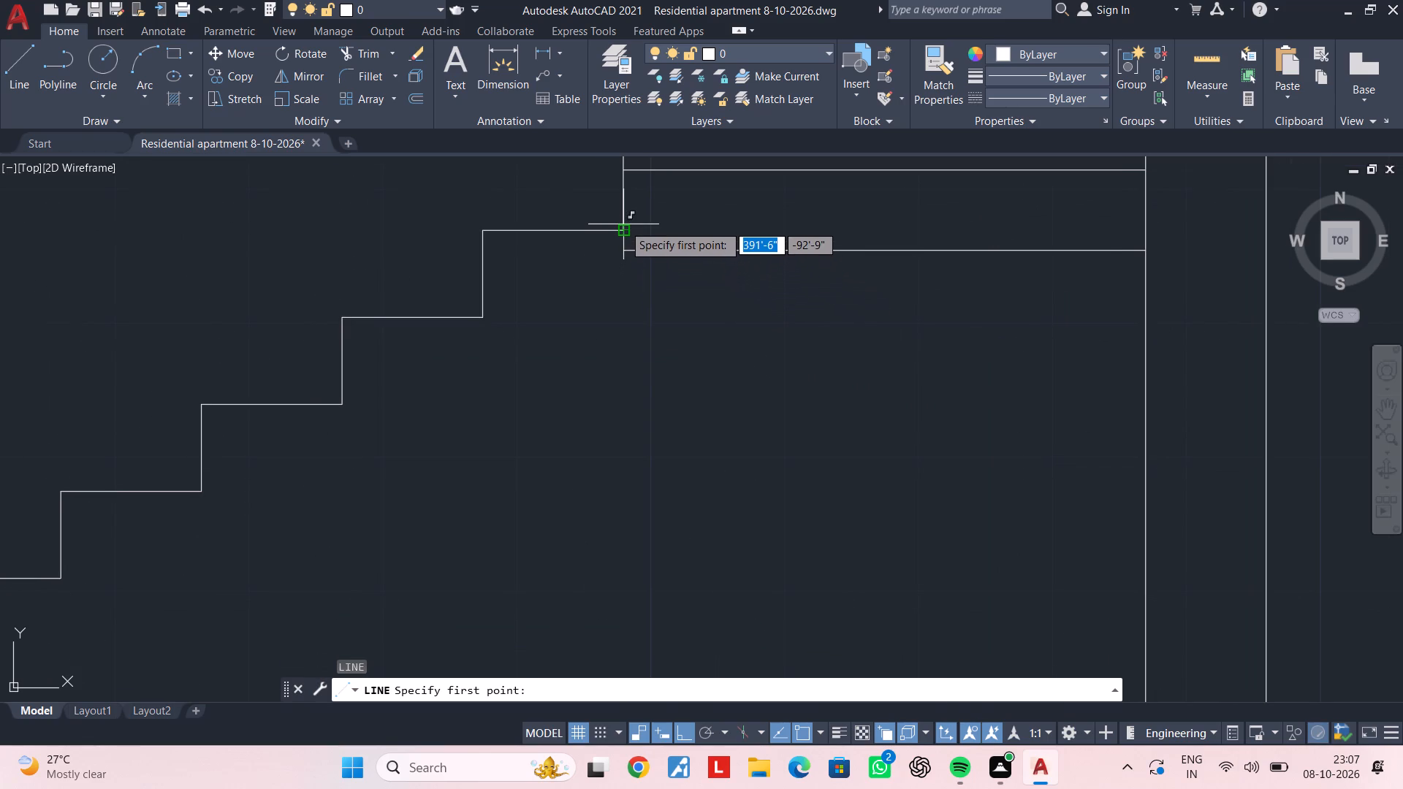
scroll(431, 405, "down", 2)
middle_click_drag(445, 390, 607, 284)
scroll(421, 400, "up", 3)
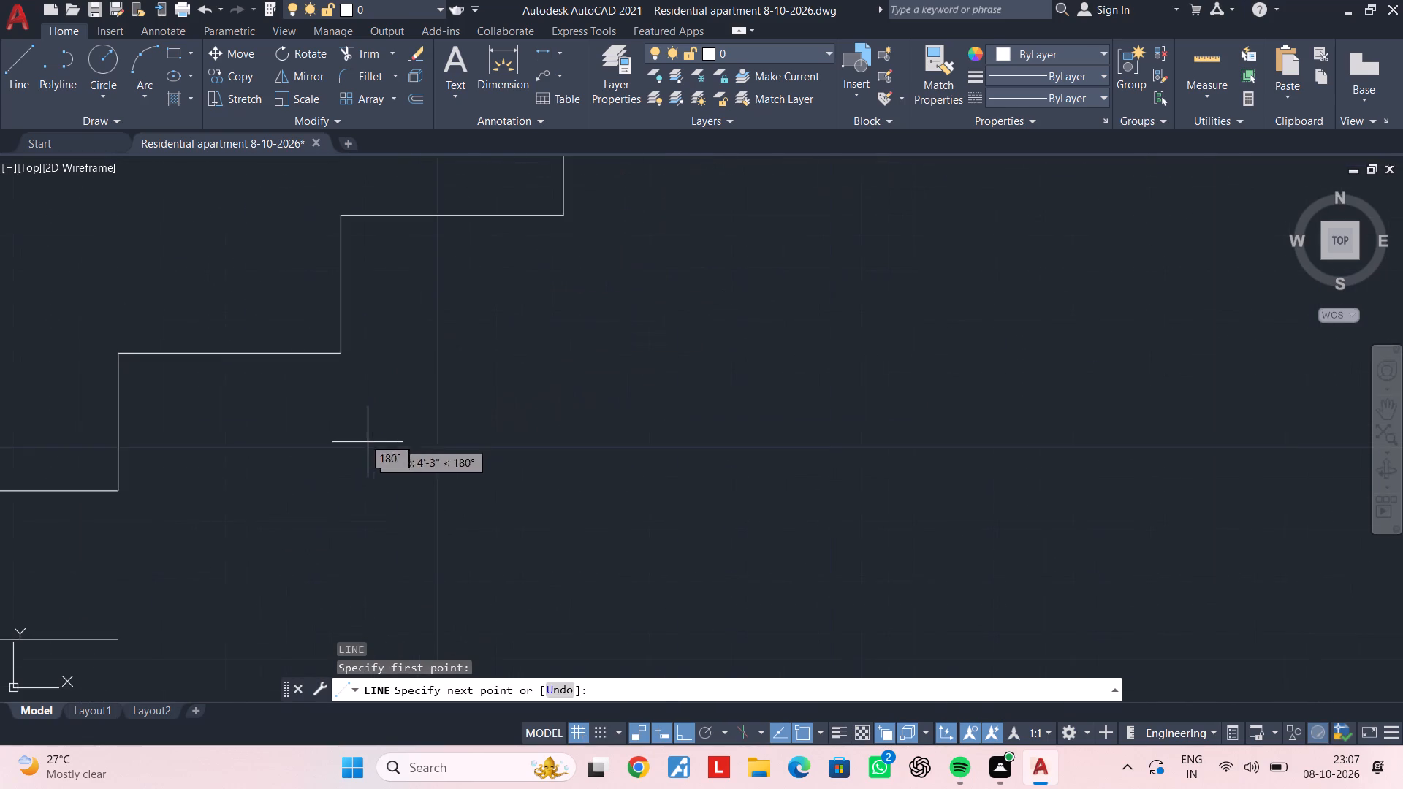
middle_click_drag(386, 433, 744, 343)
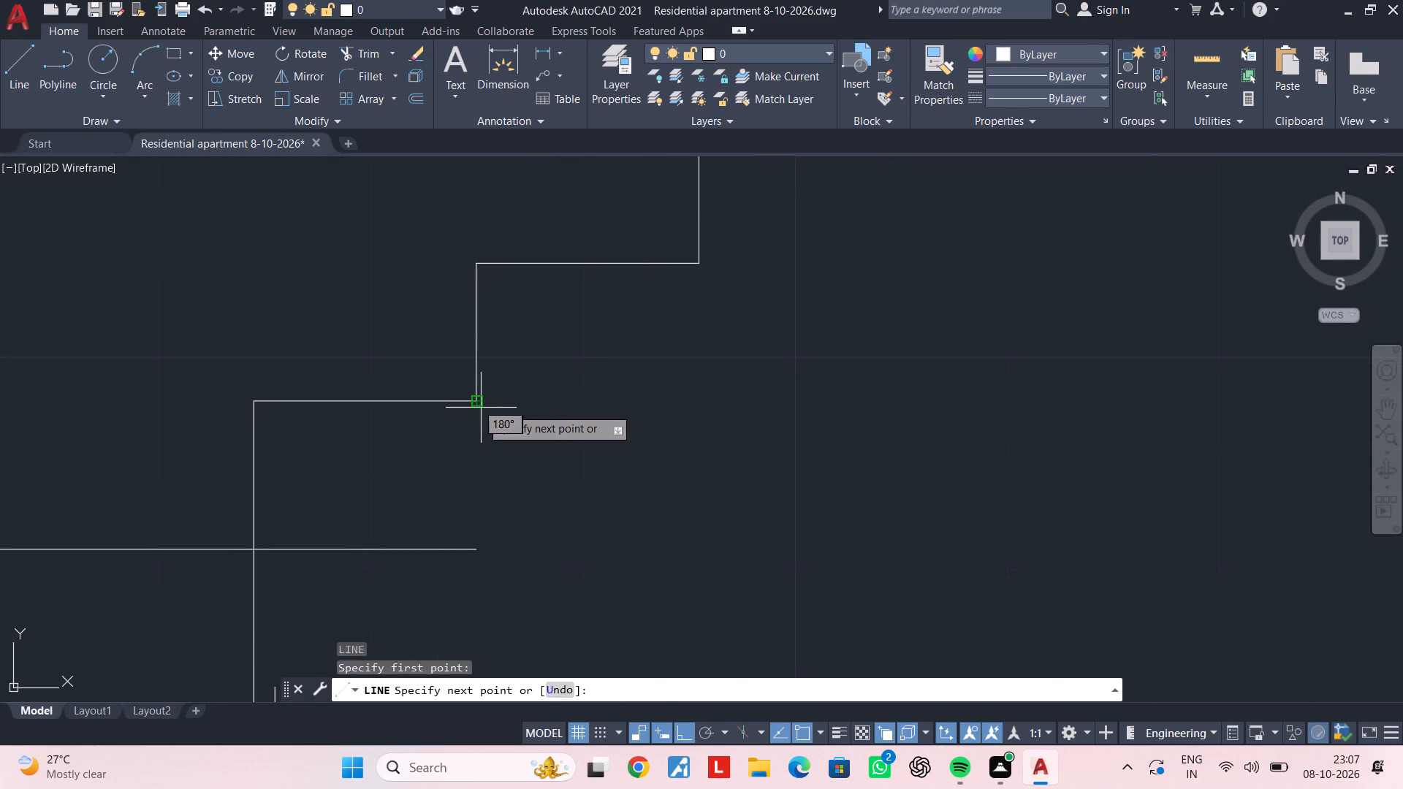
left_click(480, 405)
key("Escape")
scroll(674, 400, "down", 3)
middle_click_drag(670, 411, 591, 464)
key("Escape")
Offset the sloping line 6" below the new flight's steps to form the waist slab.
middle_click_drag(666, 422, 634, 457)
key("Escape")
key("Escape")
key("Escape")
type("of 6\"")
key("Return")
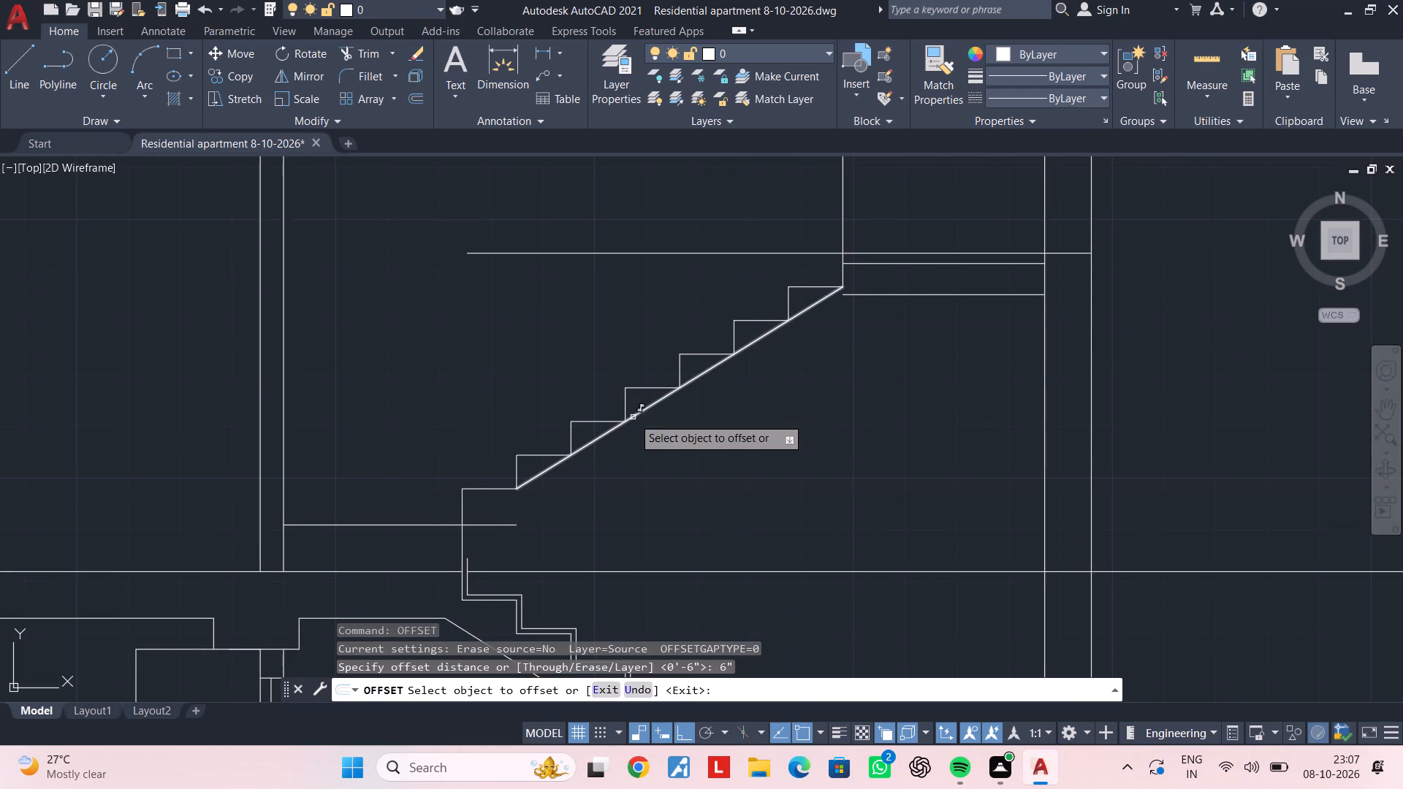
left_click(641, 416)
left_click(639, 408)
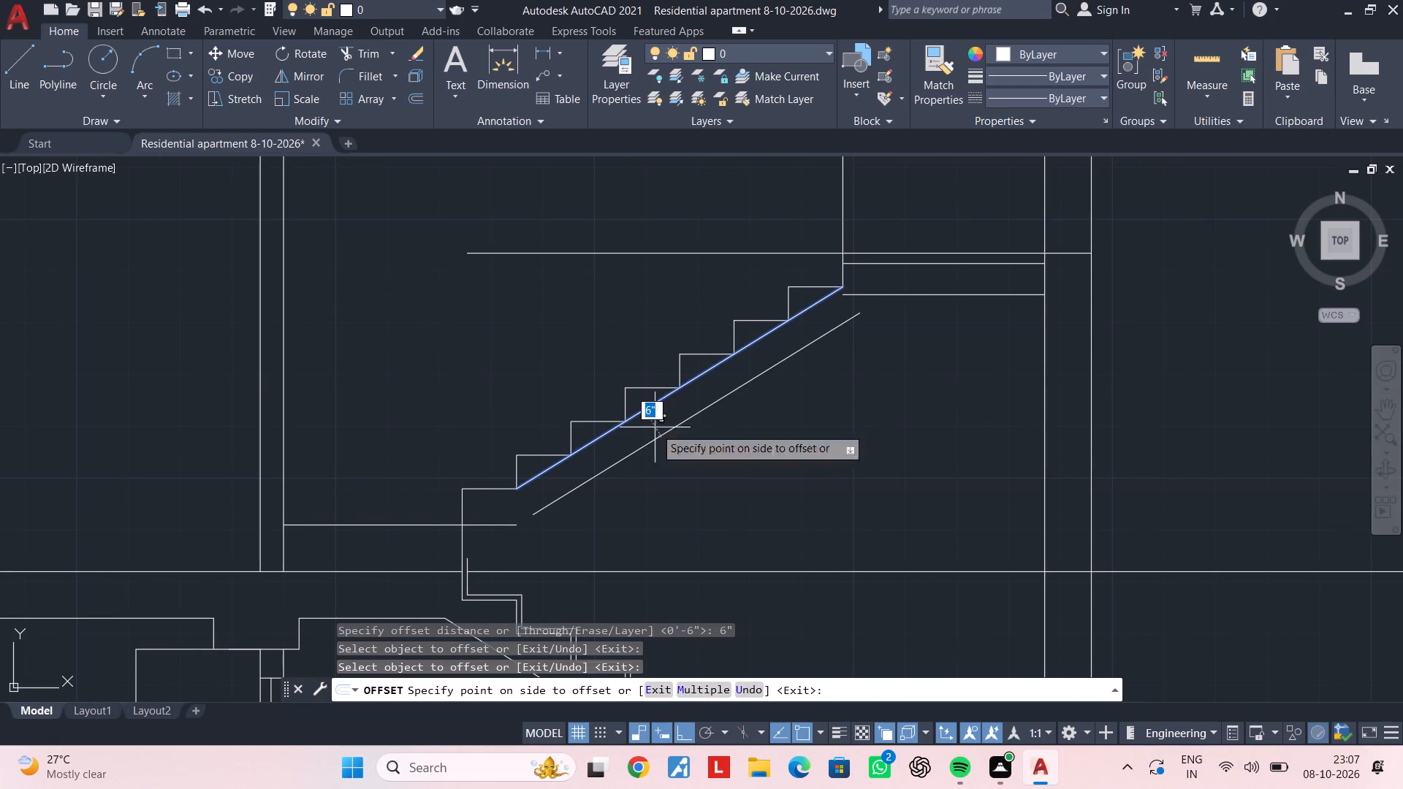
left_click(691, 462)
key("Escape")
key("Escape")
key("Escape")
key("Escape")
Extend the offset sloping line down to the stair's vertical end line and up to the landing slab's underside.
type("ex")
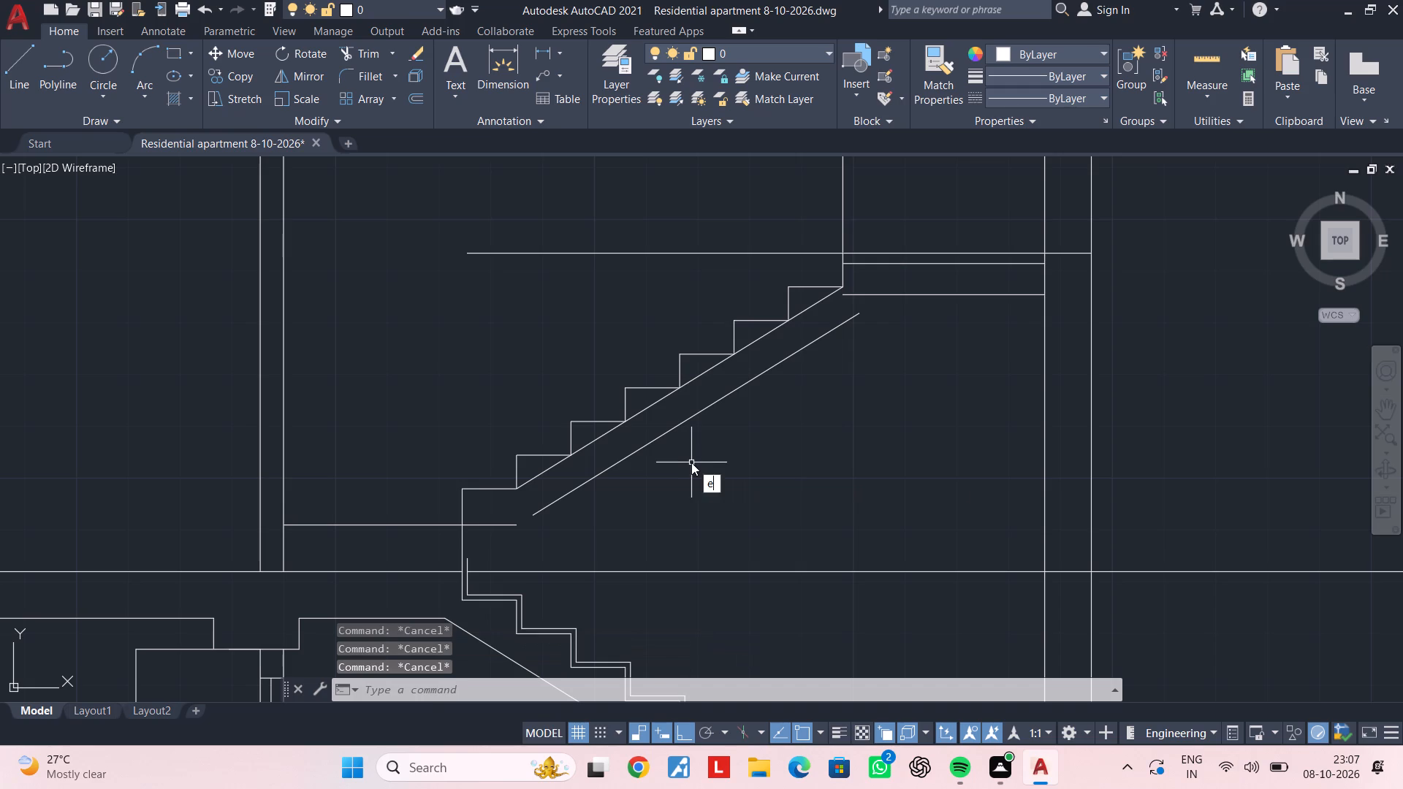
key("space")
left_click(597, 478)
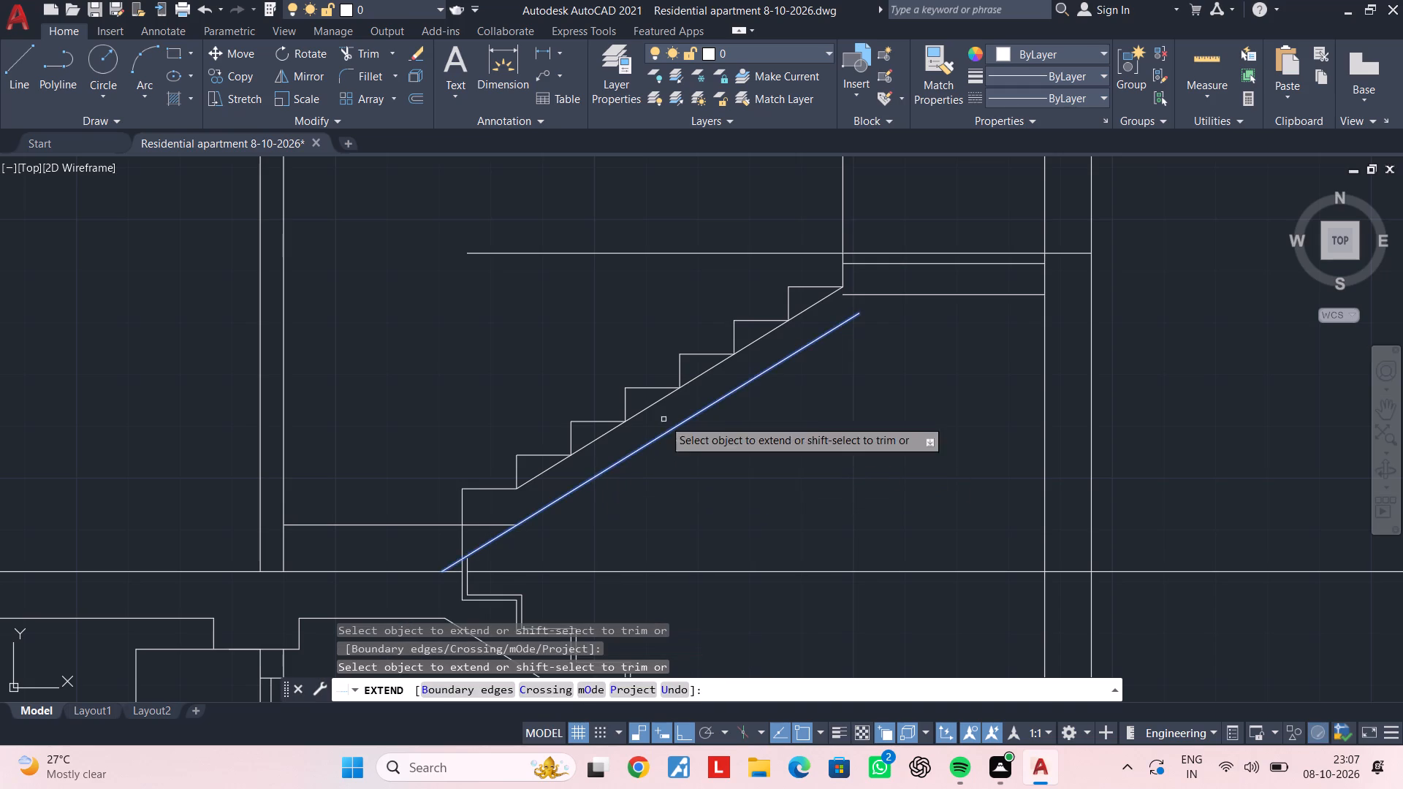
left_click(801, 357)
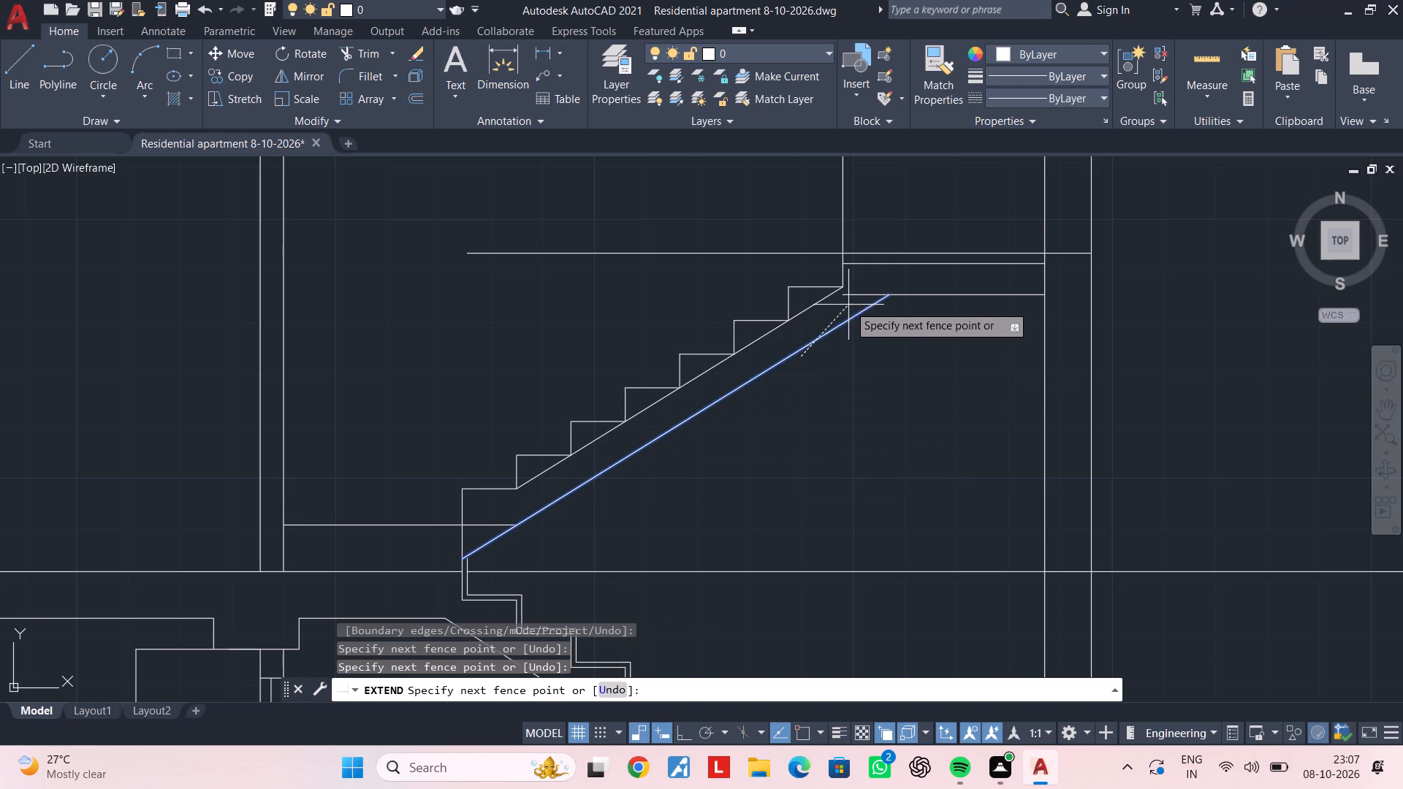
left_click(848, 305)
key("Escape")
key("Escape")
Trim the stub of the landing's underside line that projects past the sloping soffit.
type("tr")
key("space")
left_click(855, 295)
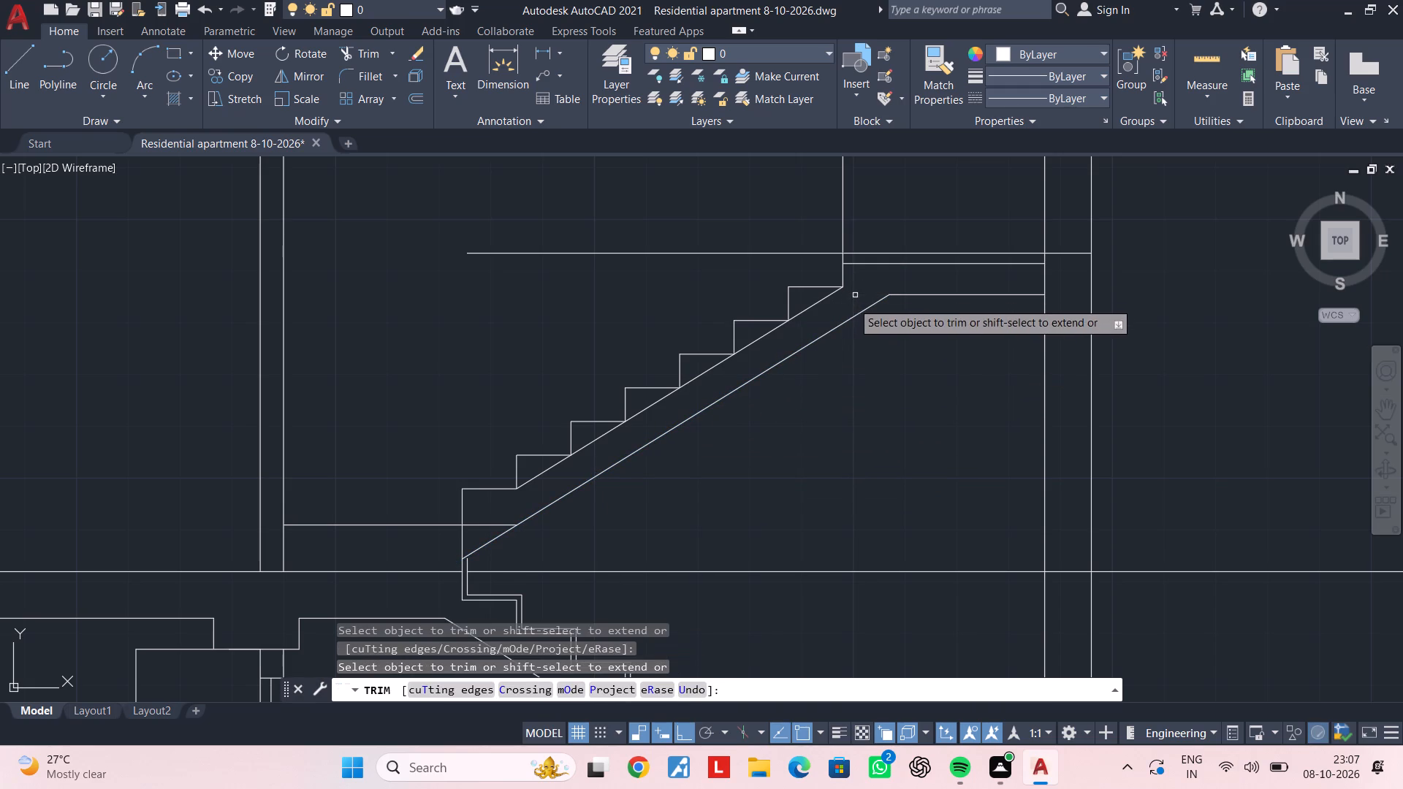
middle_click_drag(809, 412, 932, 351)
scroll(588, 523, "up", 3)
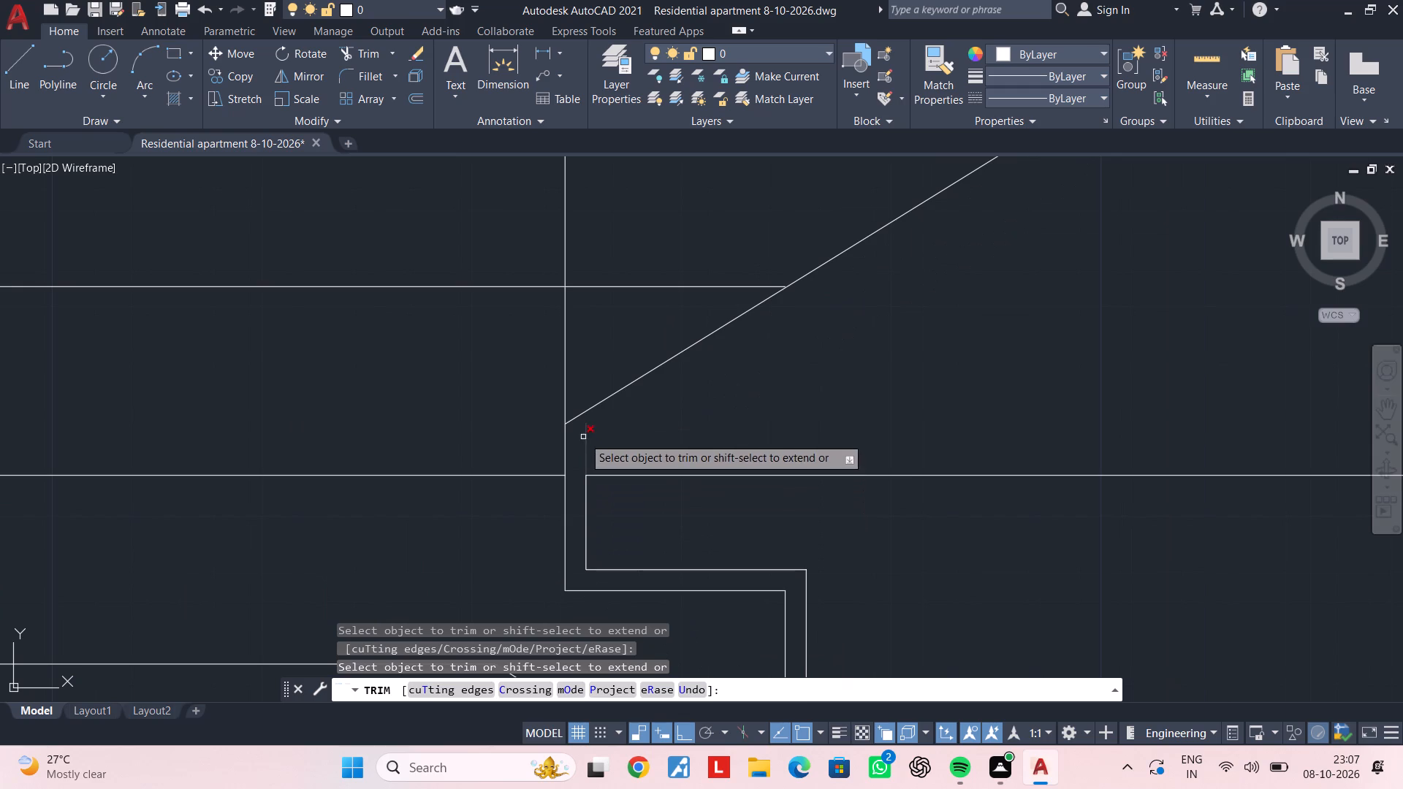
key("Escape")
key("Escape")
Extend the existing stair's inner vertical finish line up to the new flight's sloping soffit.
key("e")
key("x")
key("space")
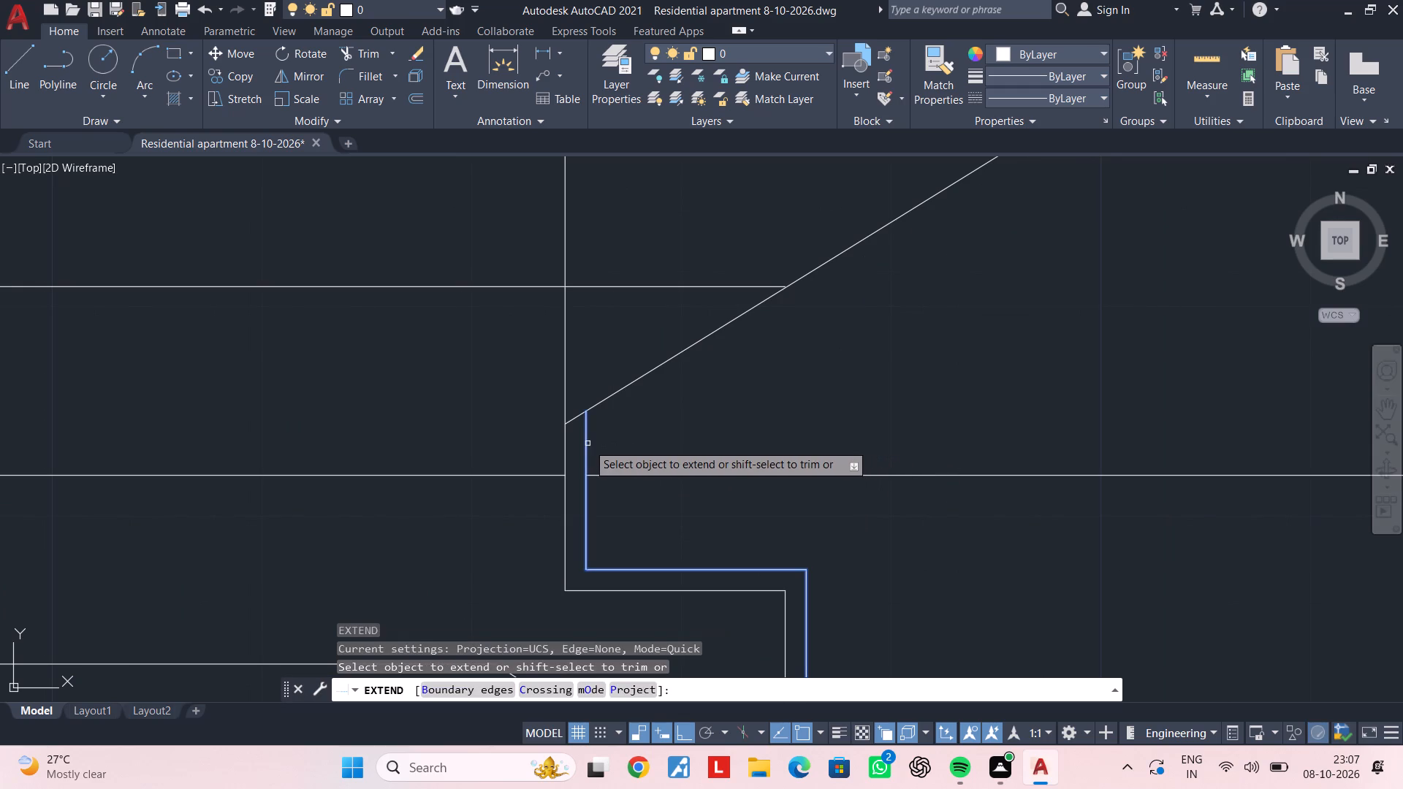
left_click(588, 443)
key("Escape")
key("Escape")
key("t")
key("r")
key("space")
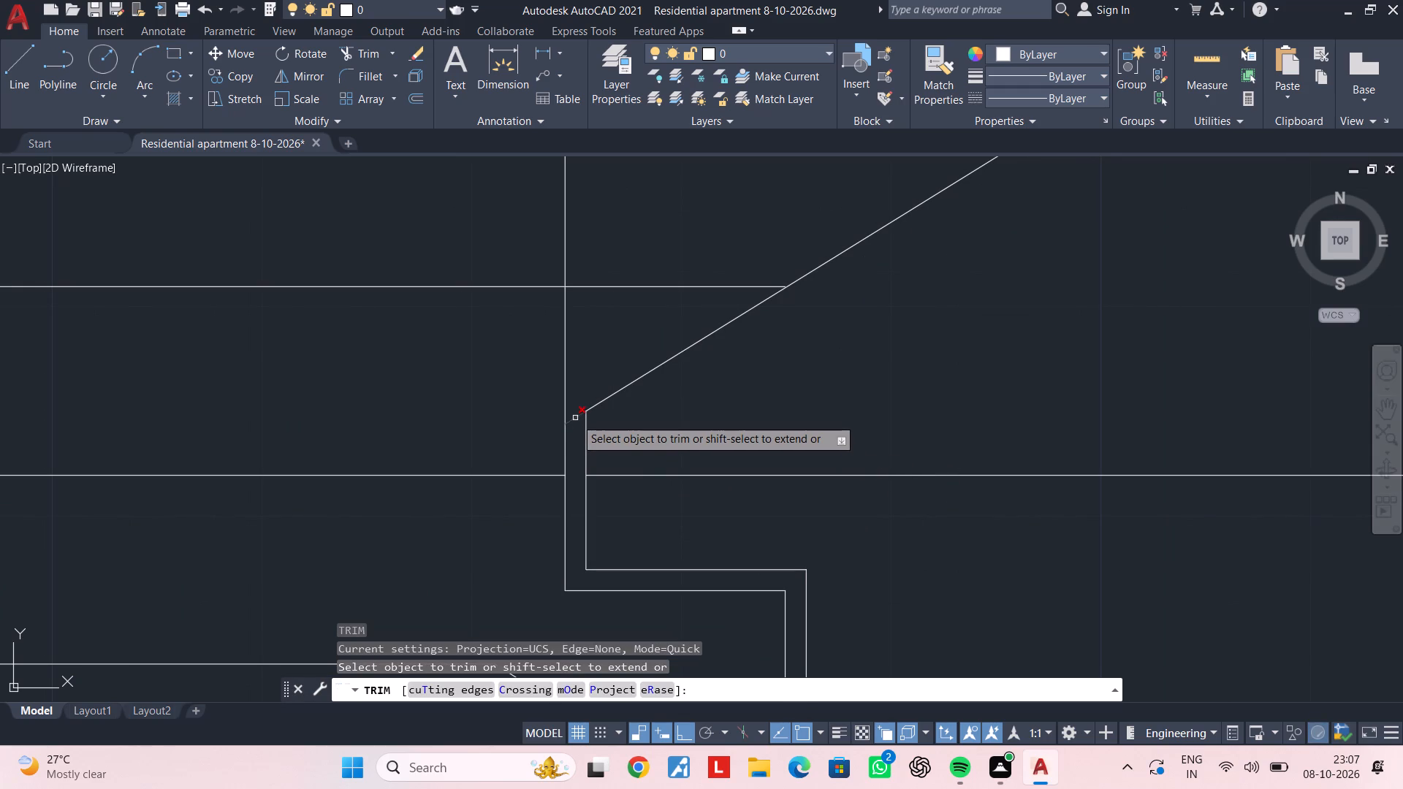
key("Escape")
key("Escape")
Delete the vertical end line between the new flight's lowest tread and the floor line.
scroll(718, 401, "down", 1)
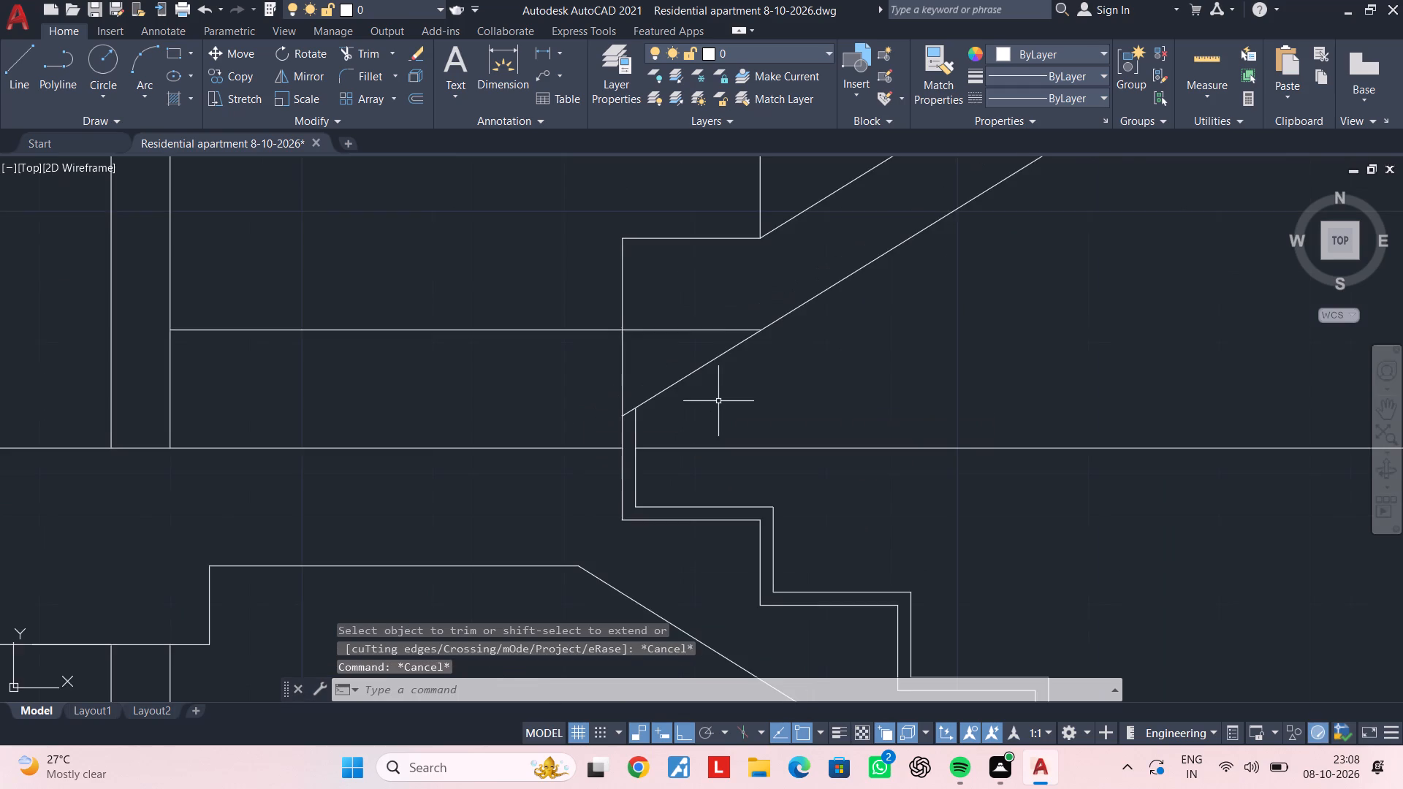
middle_click_drag(718, 401, 712, 462)
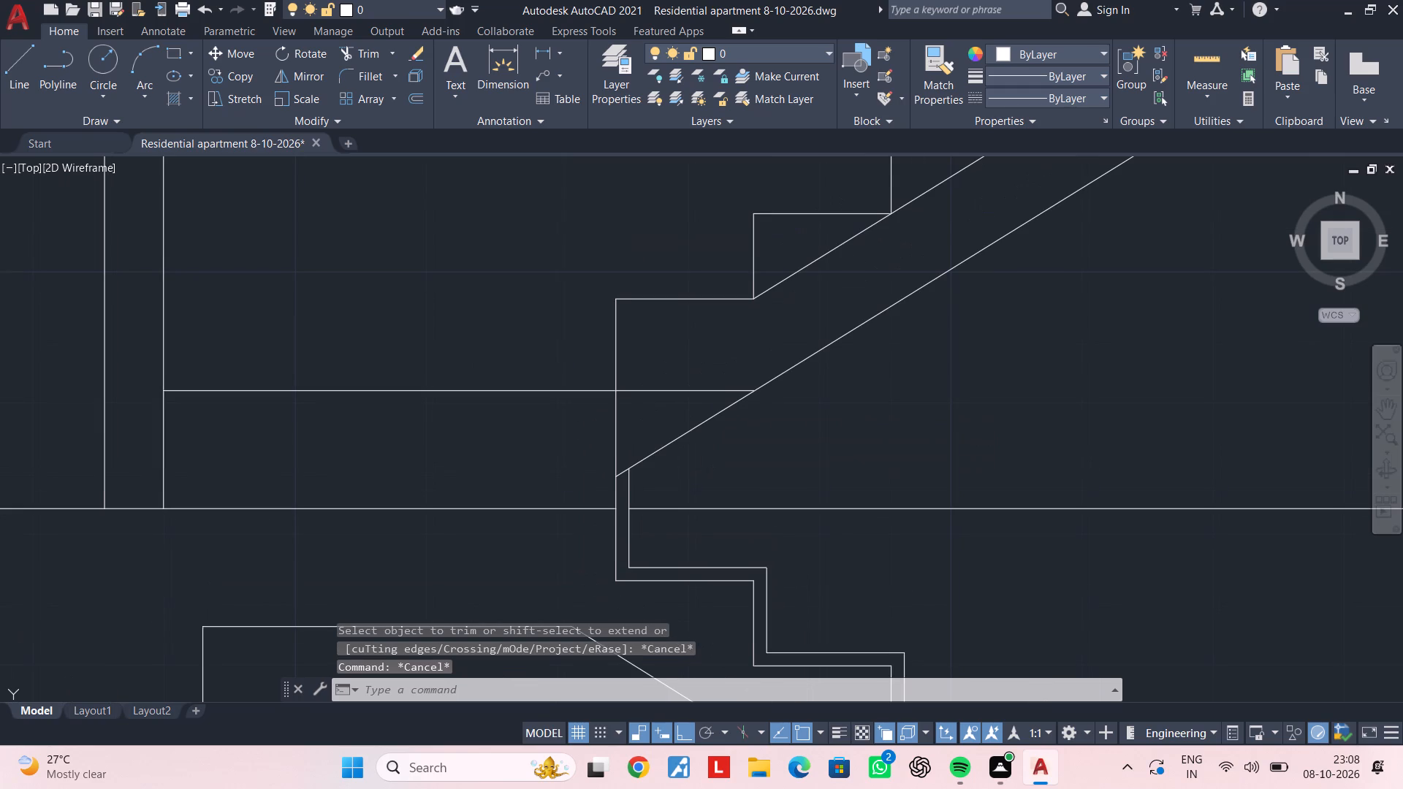
middle_click_drag(712, 462, 729, 446)
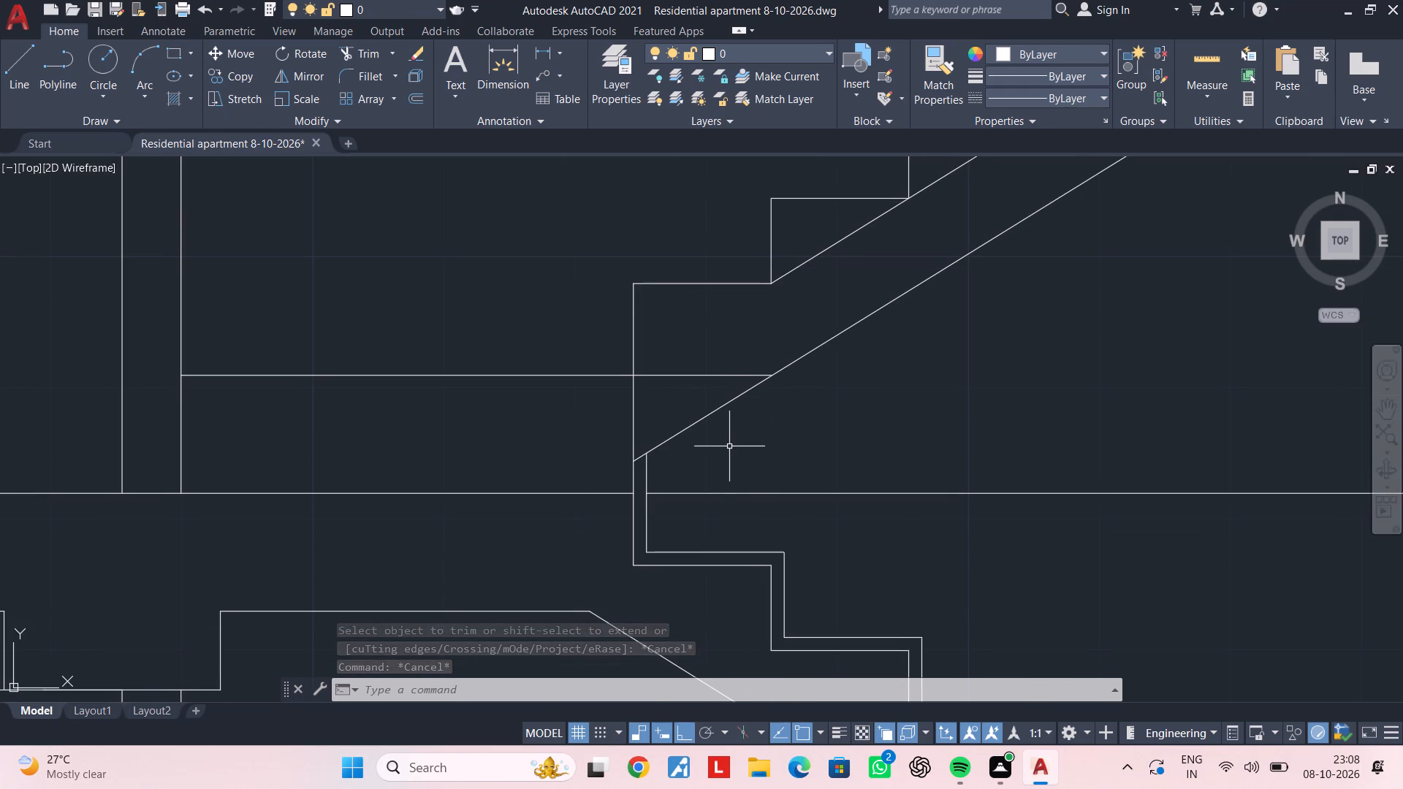
key("Escape")
middle_click_drag(735, 437, 735, 472)
key("Escape")
key("Escape")
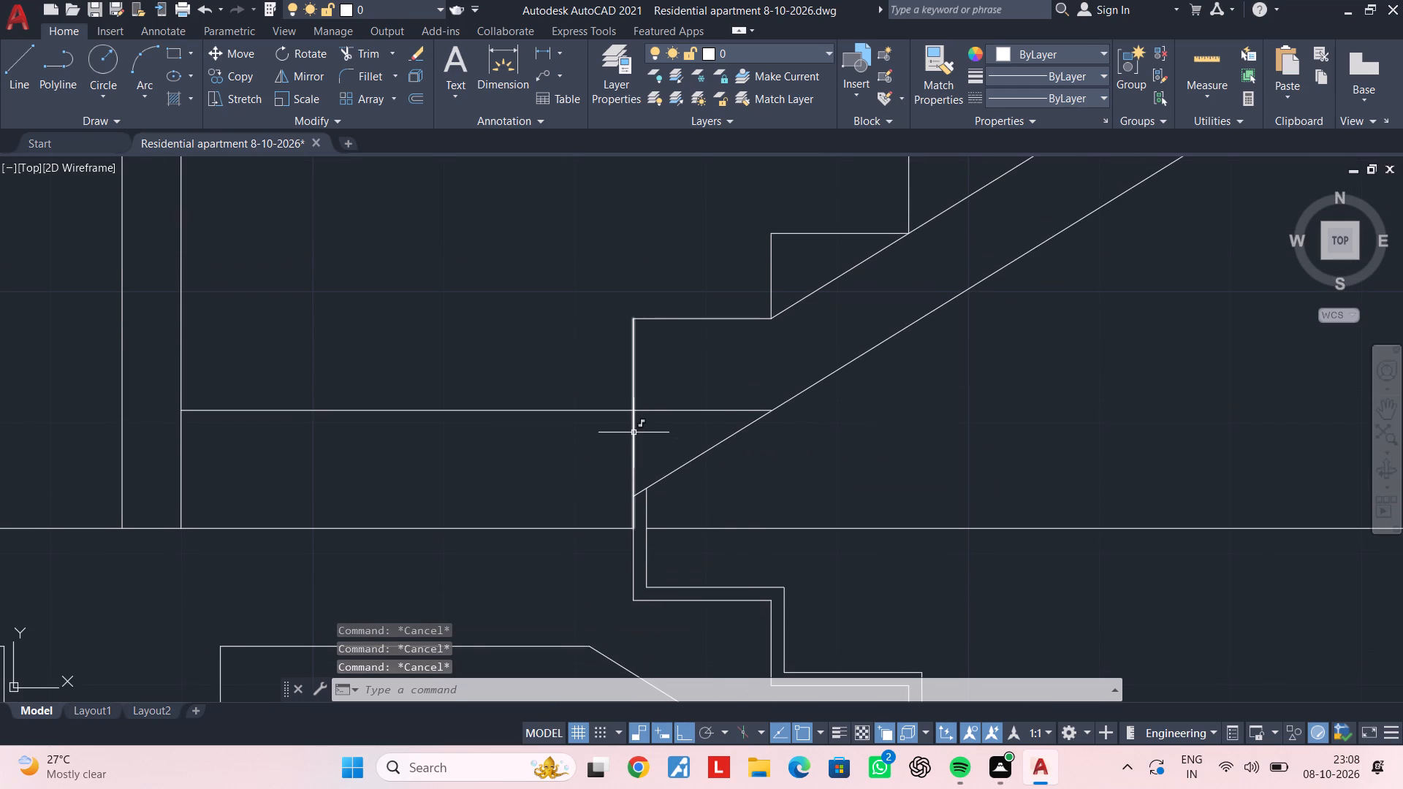
left_click(633, 432)
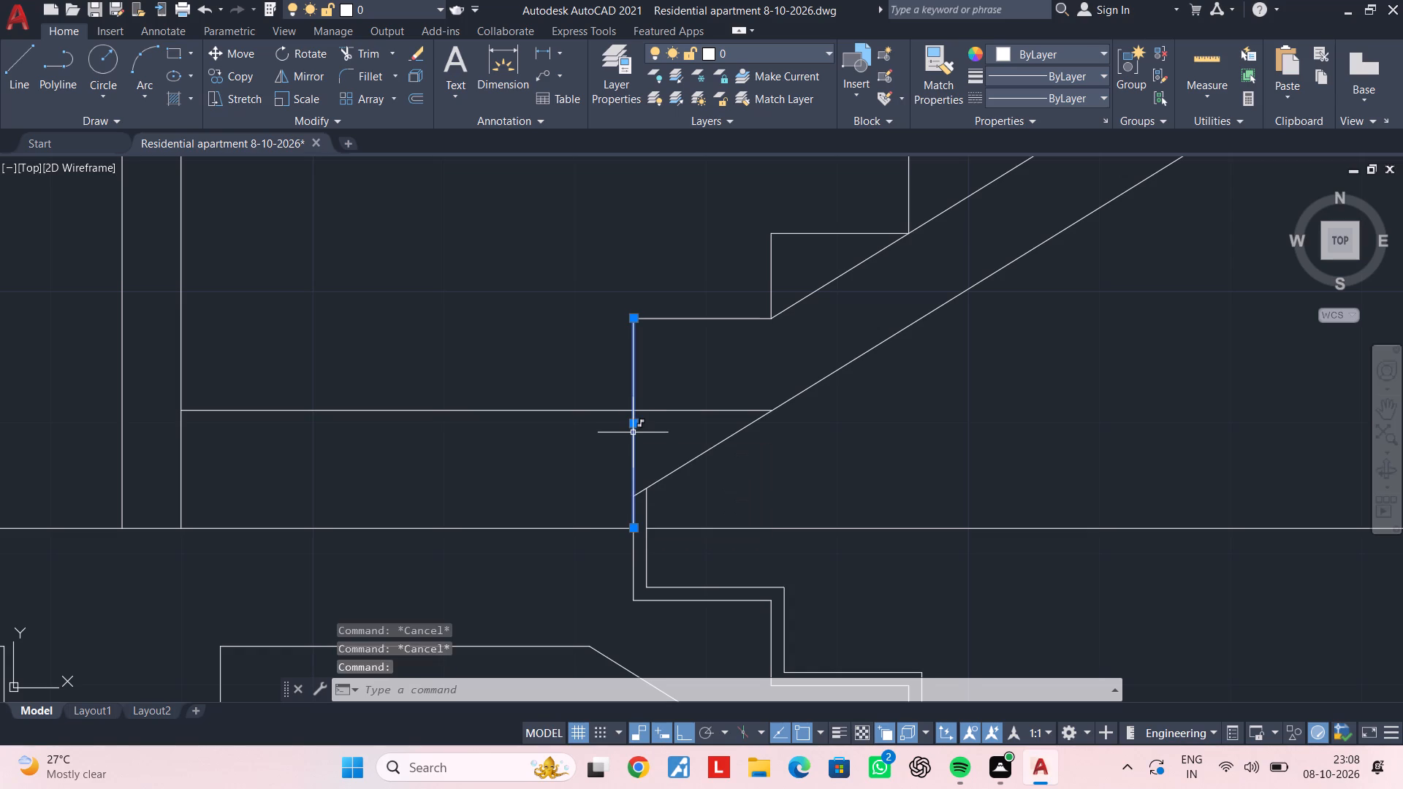
key("Delete")
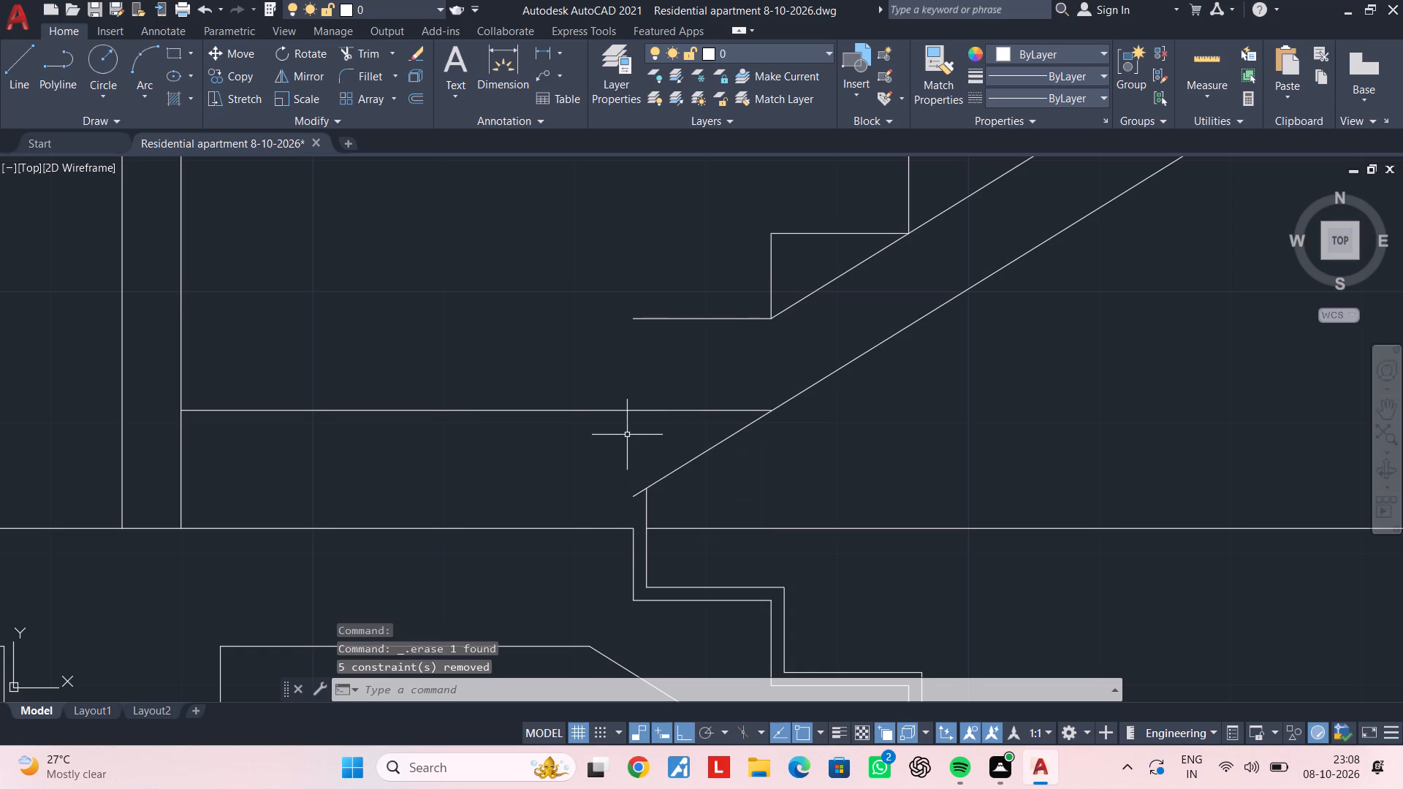
Extend the inner vertical finish line up to the new flight's lowest tread.
key("Escape")
key("Escape")
type("ex")
key("space")
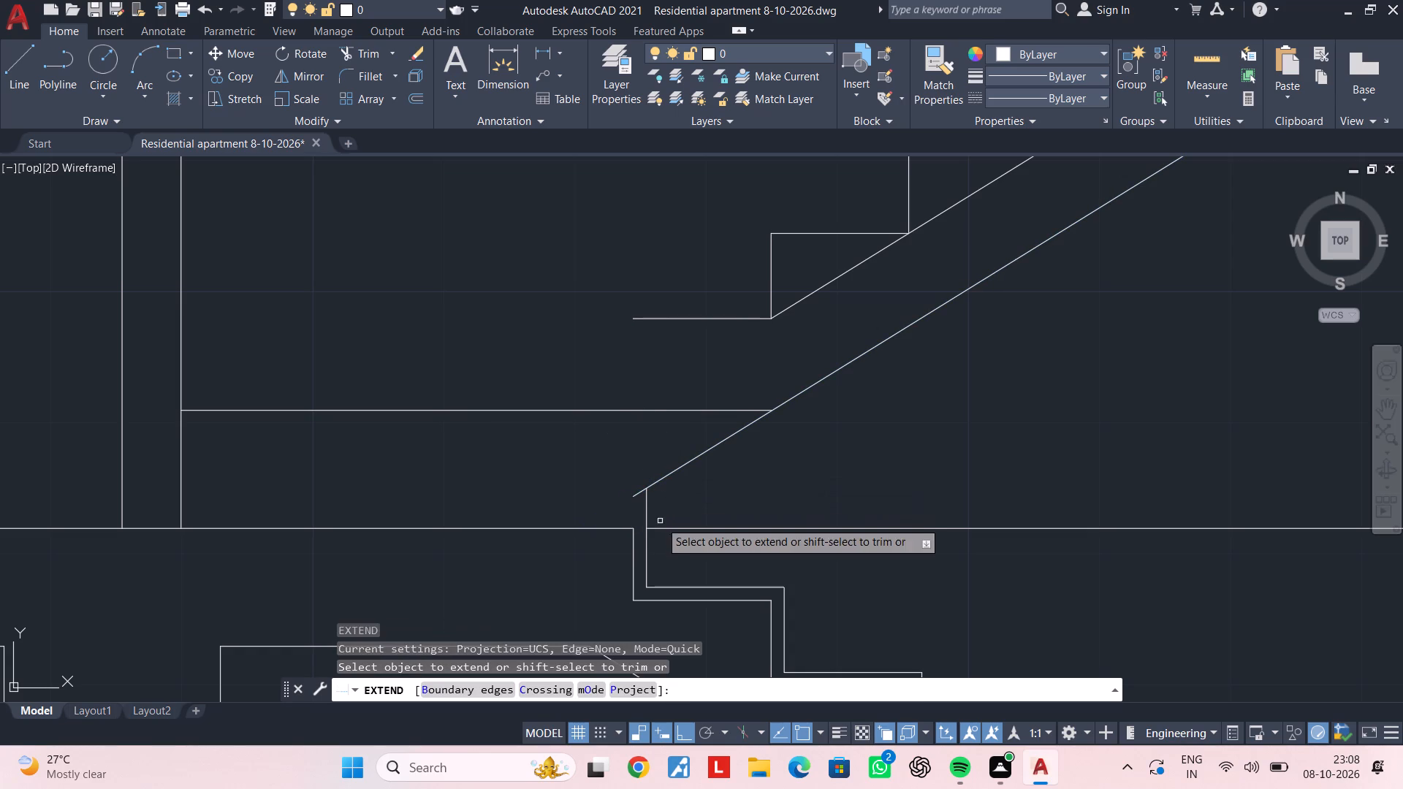
left_click(645, 507)
left_click(647, 454)
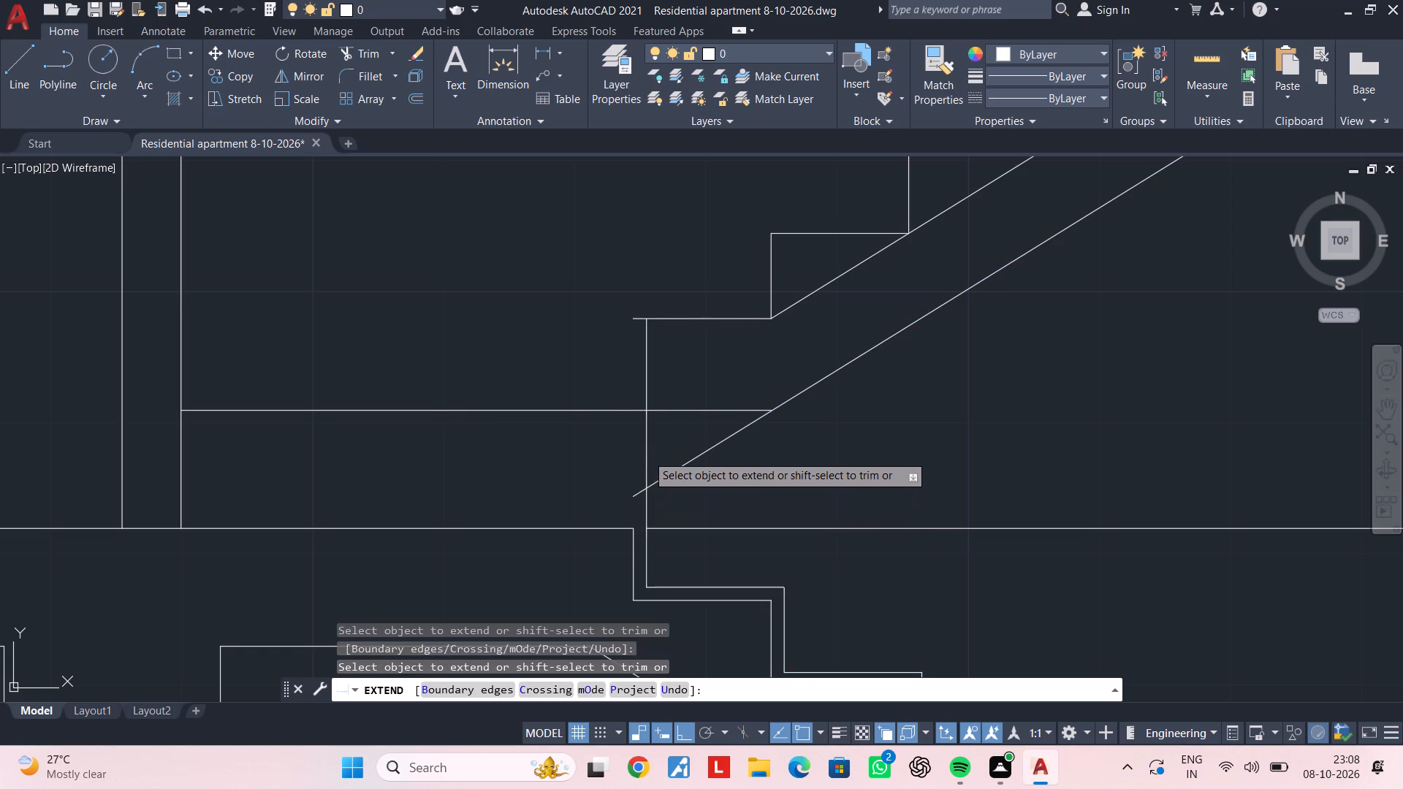
key("Escape")
key("Escape")
Trim the tread and soffit stubs projecting past the extended vertical, and the horizontal line's portion between it and the soffit.
type("tr")
key("space")
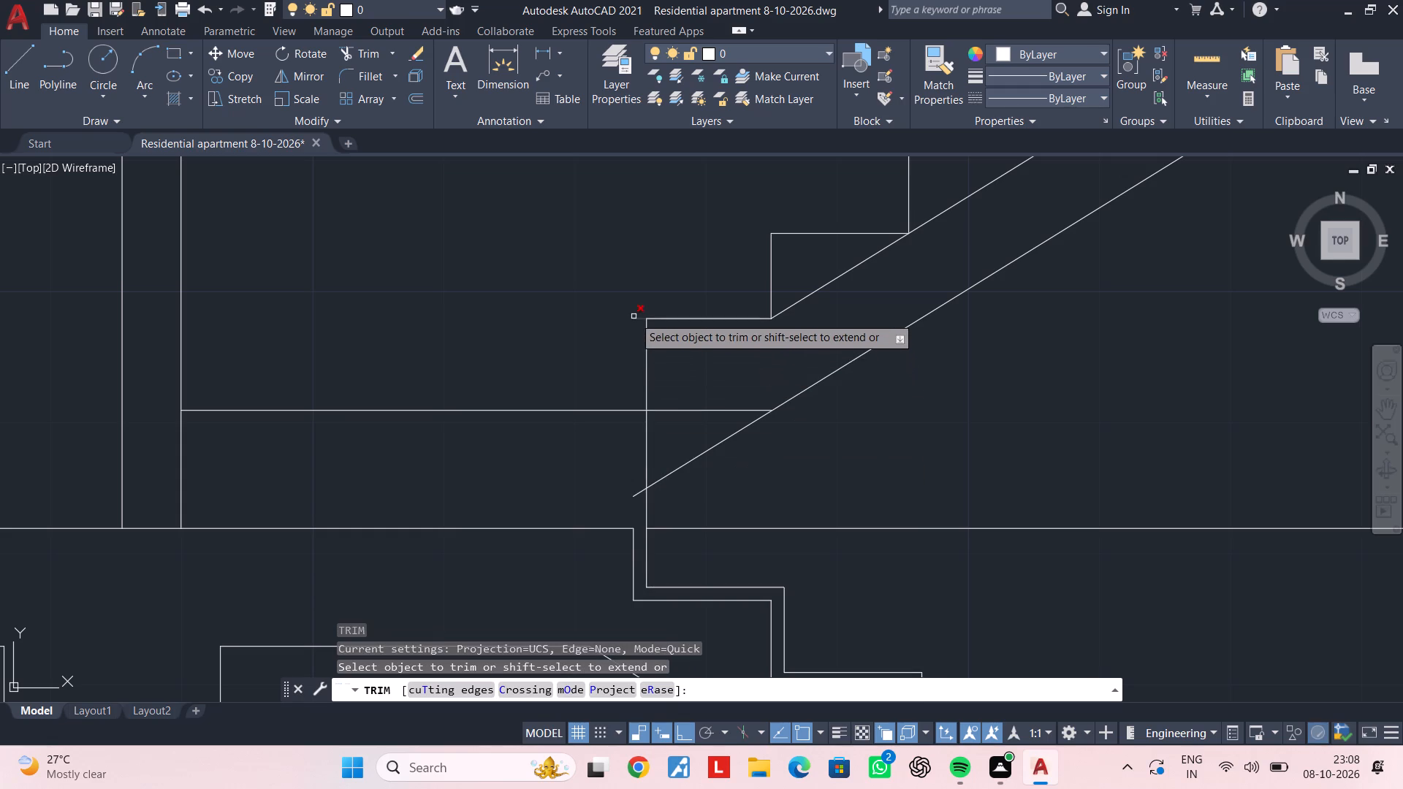
left_click(634, 316)
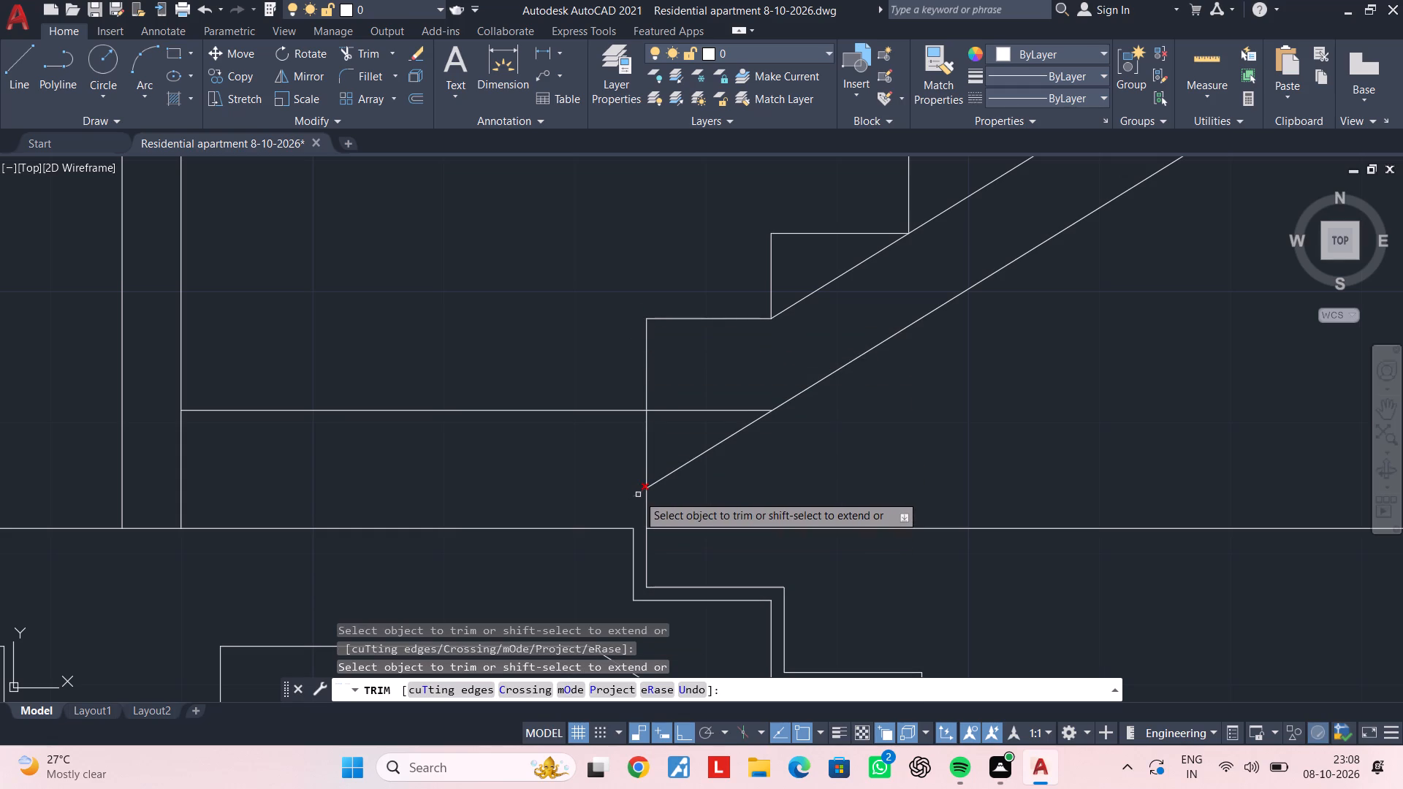
left_click(638, 495)
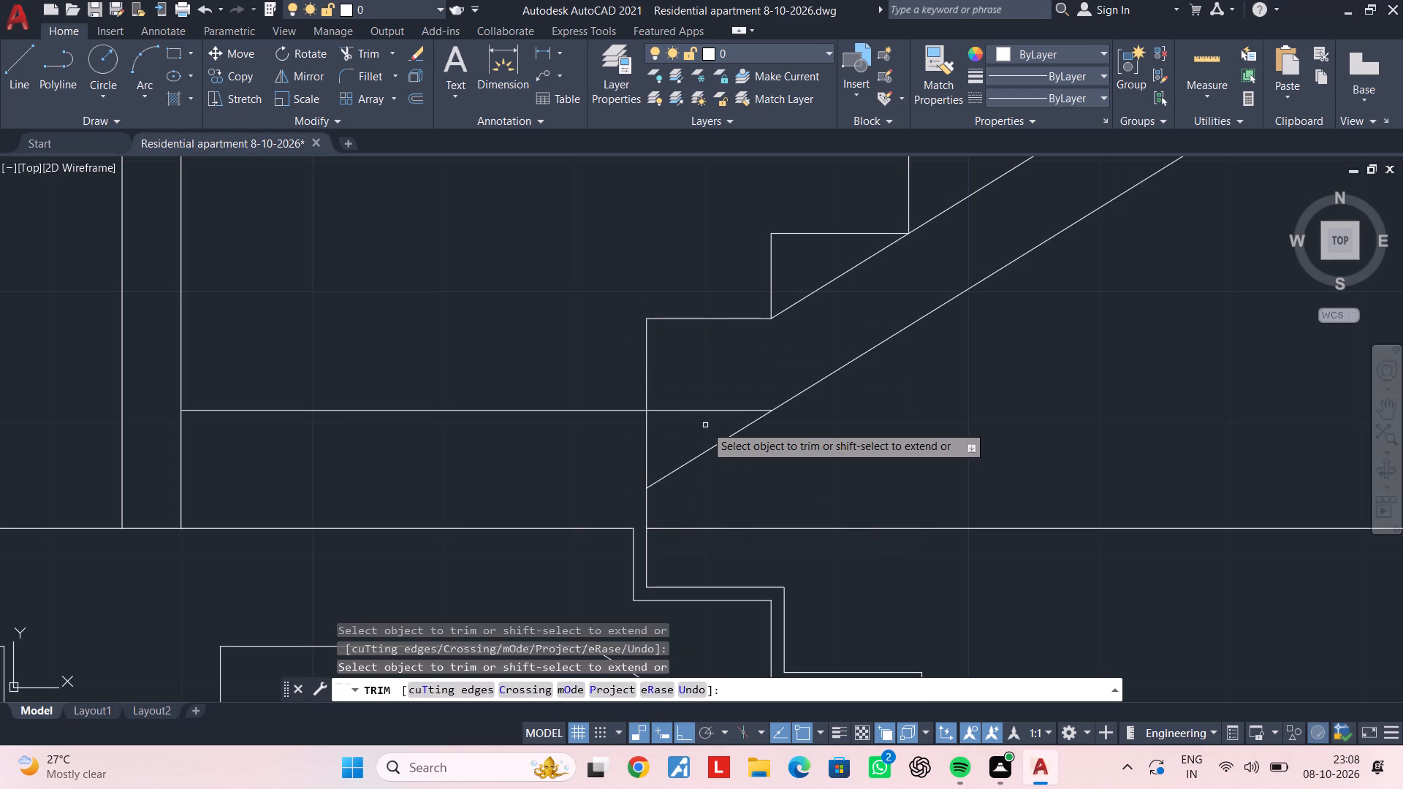
left_click(707, 411)
key("Escape")
key("Escape")
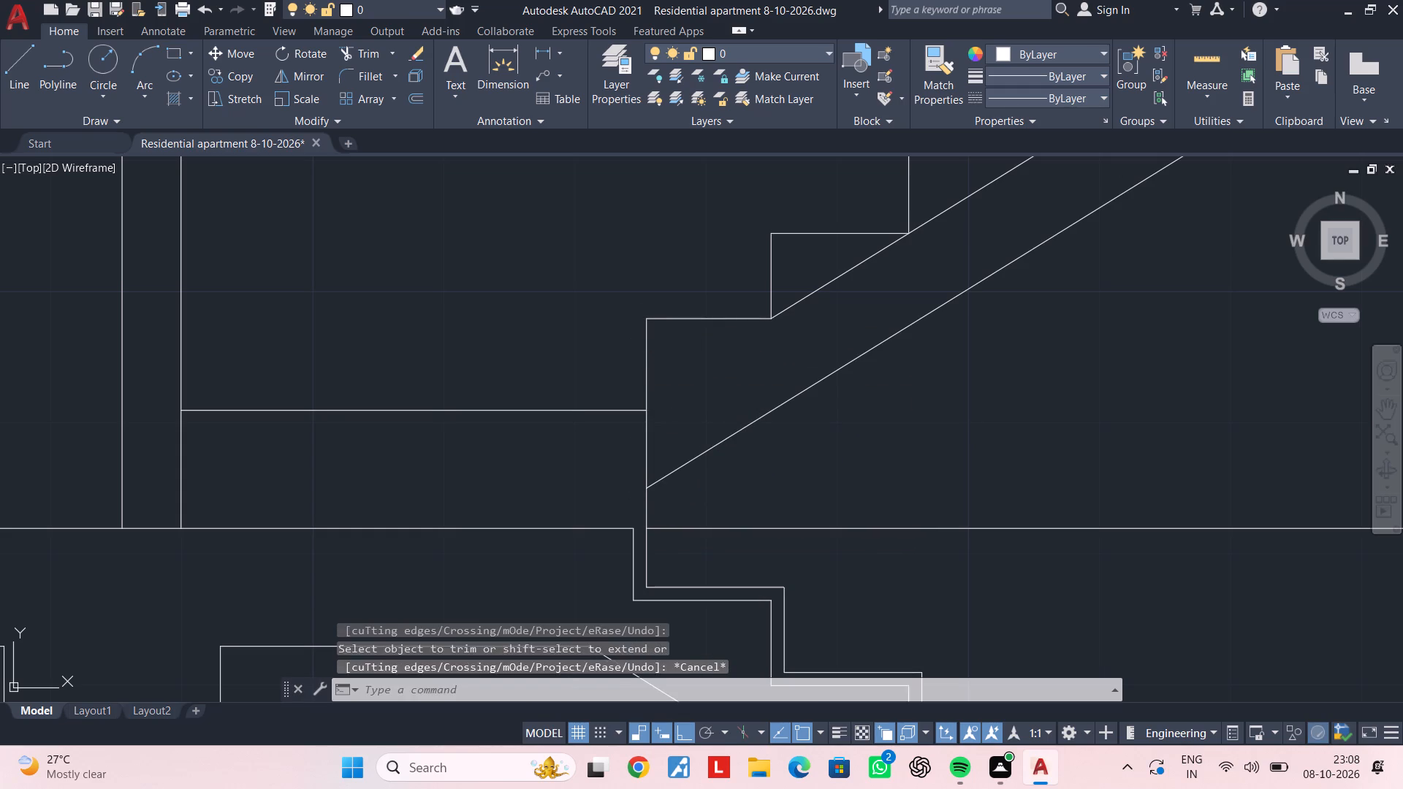
Draw a horizontal line from the outer end of the lowest tread across to the wall face.
middle_click_drag(707, 359, 740, 413)
key("Escape")
key("Escape")
type("l")
key("space")
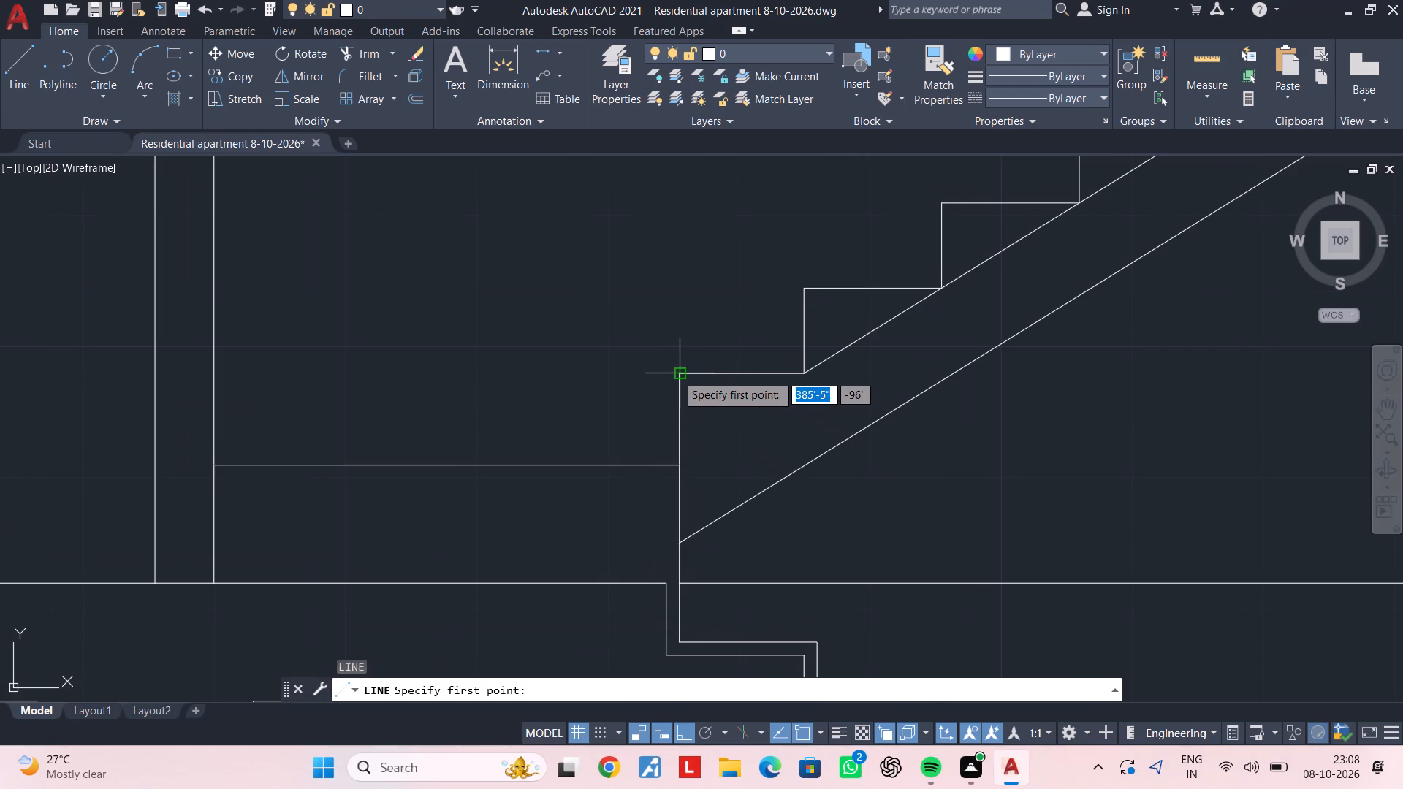
left_click(676, 374)
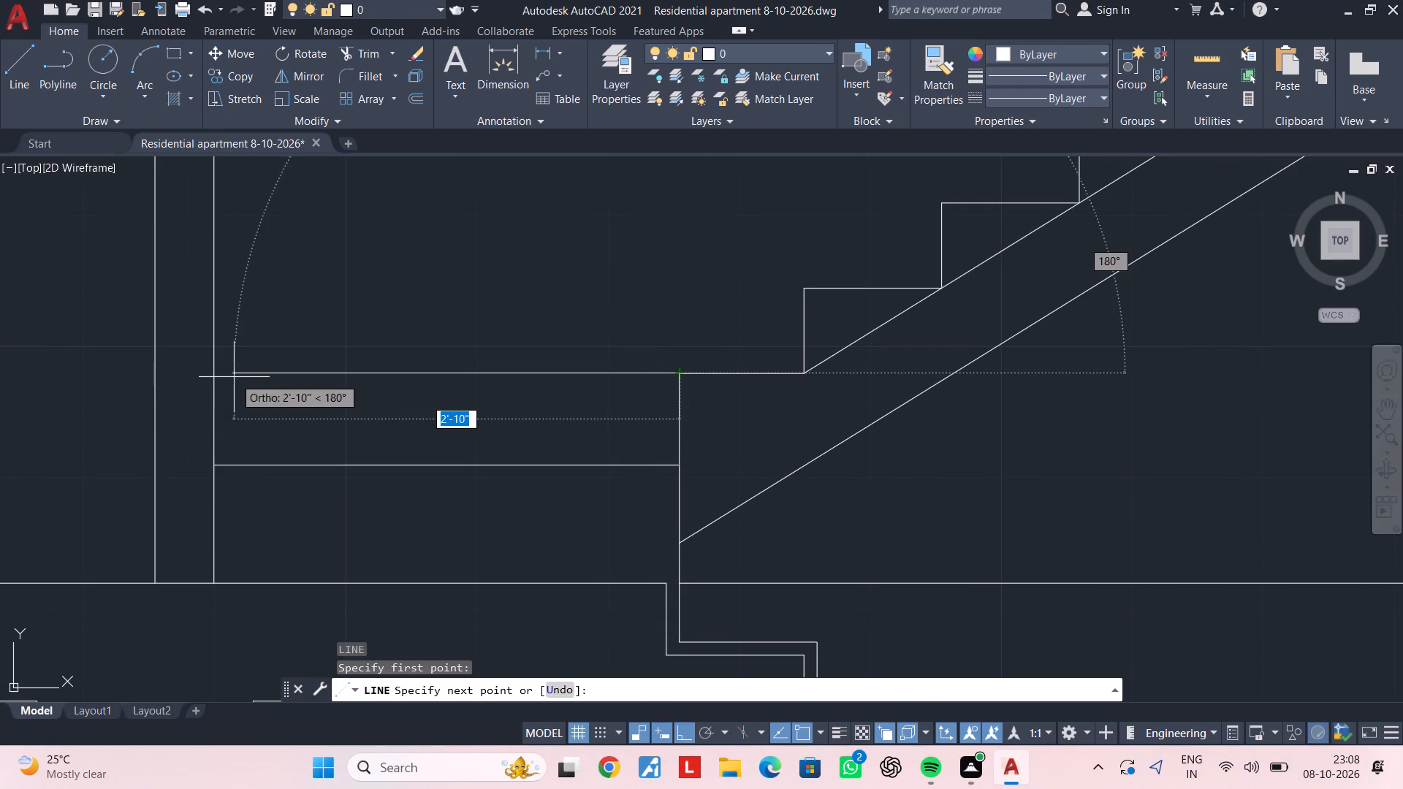
left_click(212, 372)
key("Escape")
key("Escape")
key("Escape")
key("Escape")
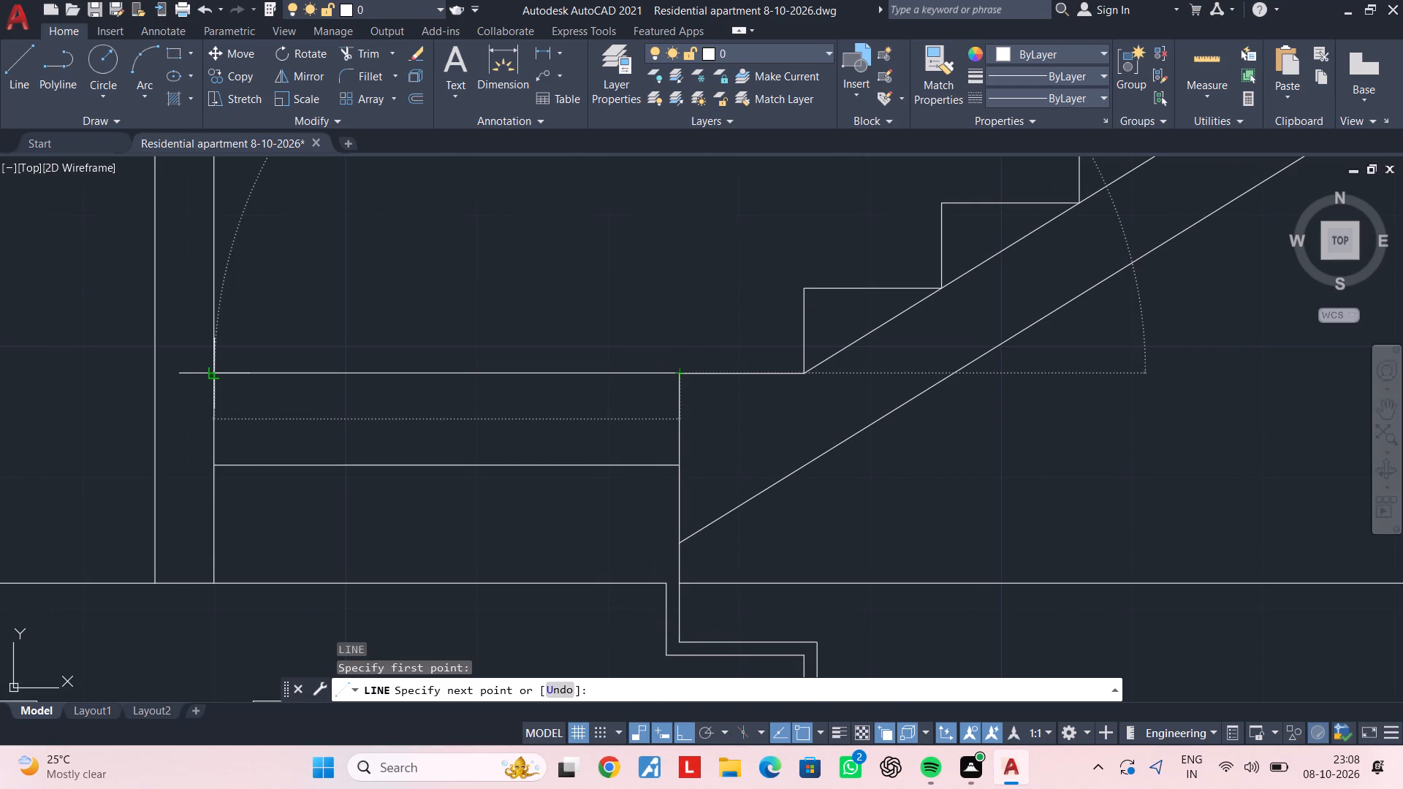
key("Escape")
key("Escape")
key("Escape")
Delete the sloping construction line running along the inner corners of the new flight's steps.
middle_click_drag(845, 329, 609, 422)
key("Escape")
left_click(642, 420)
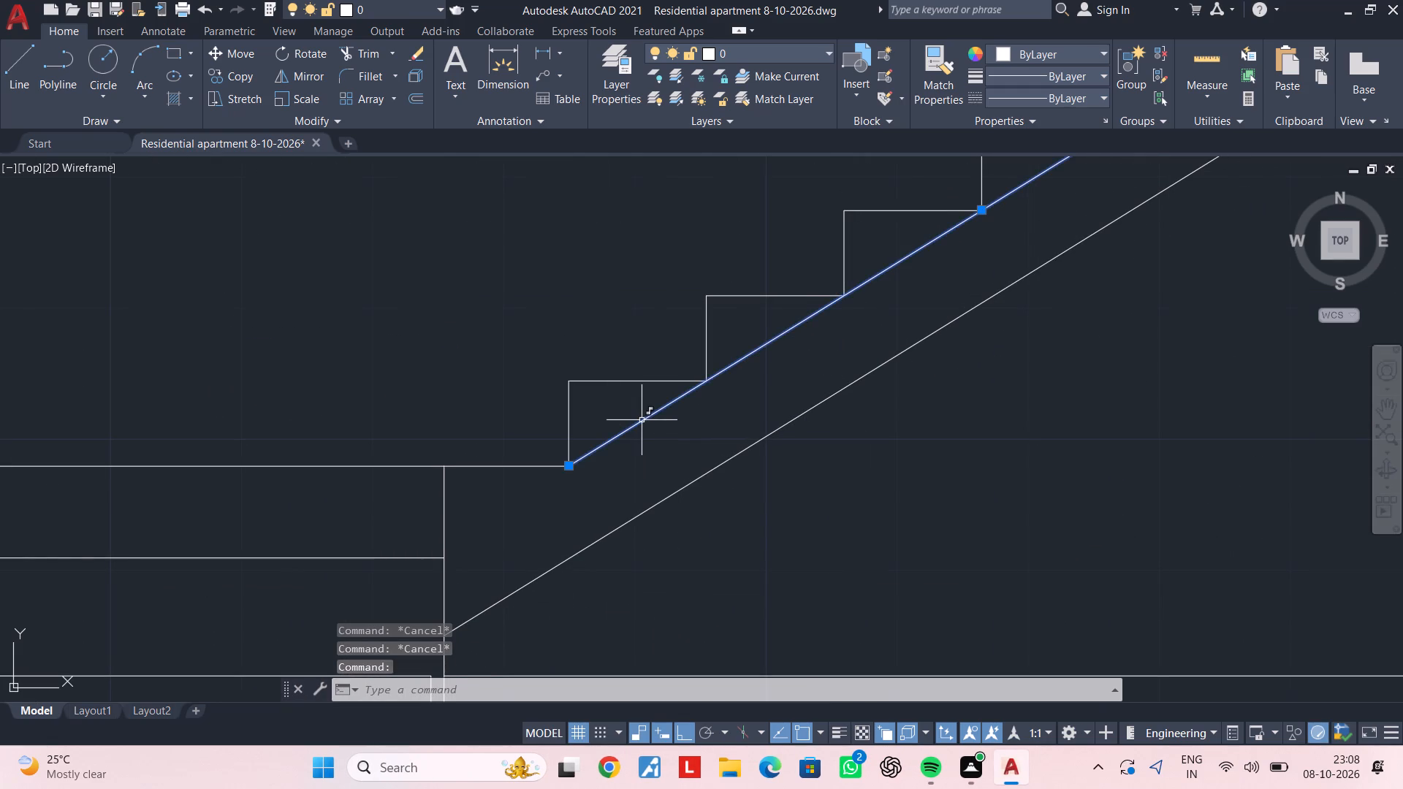
key("Delete")
Offset the upper landing's top line 6" upward.
scroll(642, 420, "down", 2)
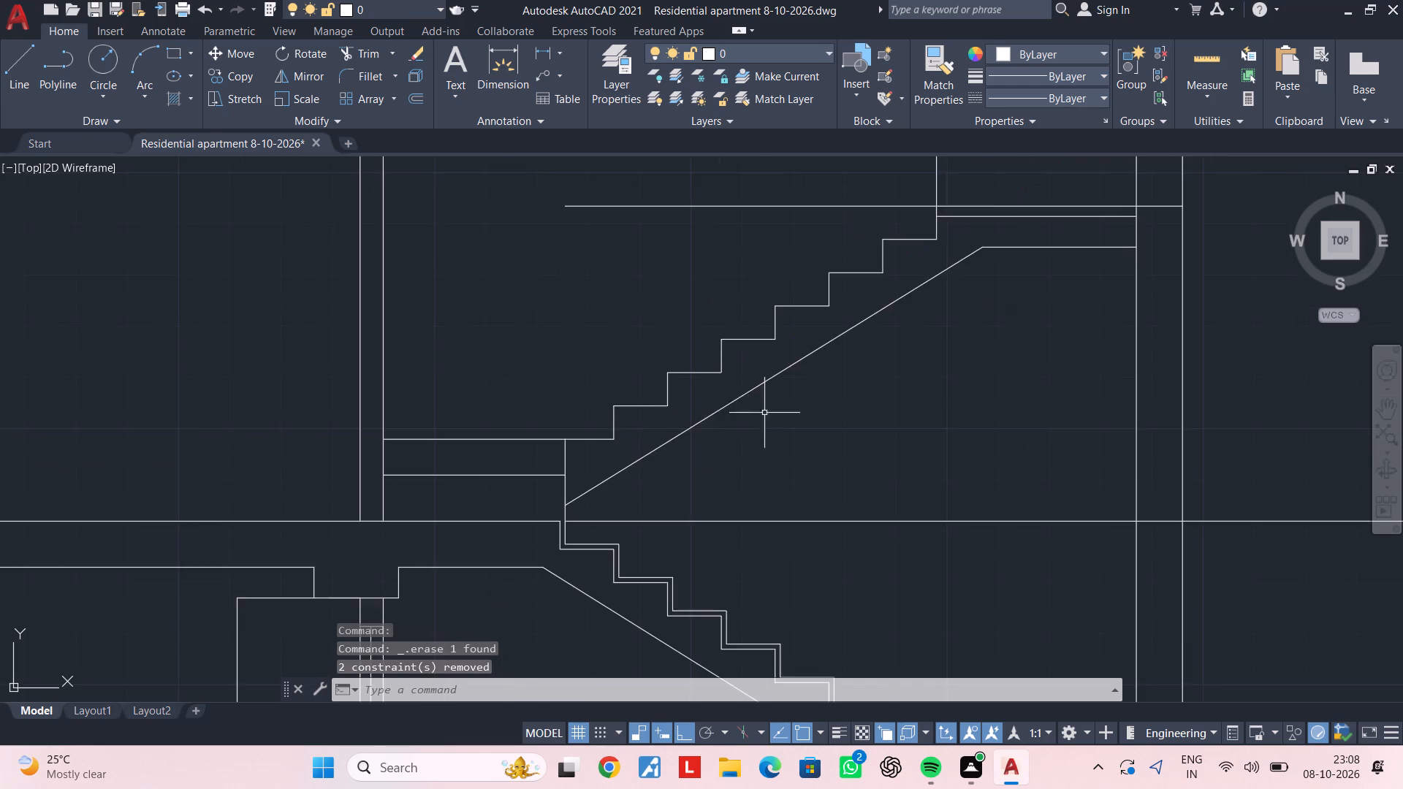
middle_click_drag(772, 408, 738, 452)
scroll(739, 451, "down", 2)
middle_click_drag(782, 430, 734, 479)
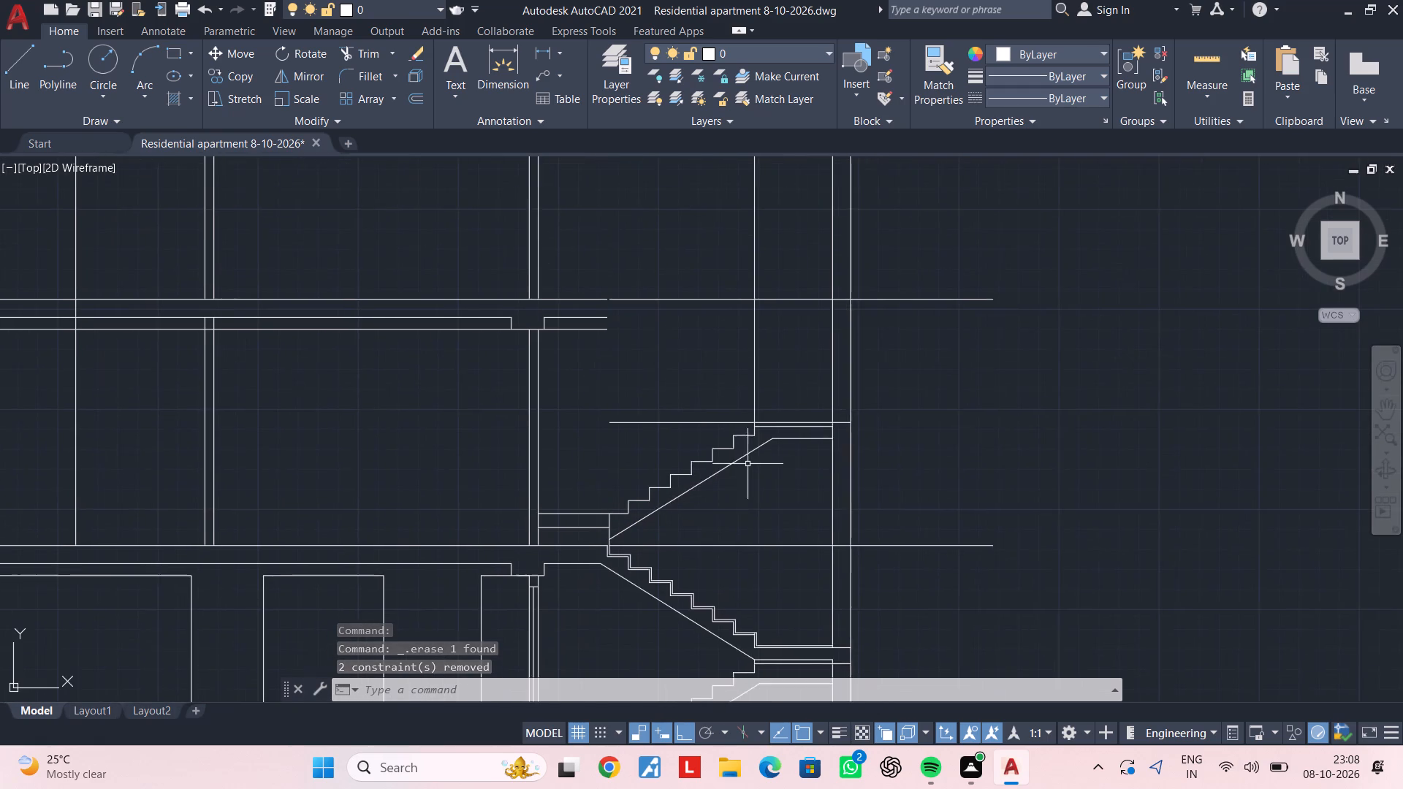
scroll(755, 460, "up", 1)
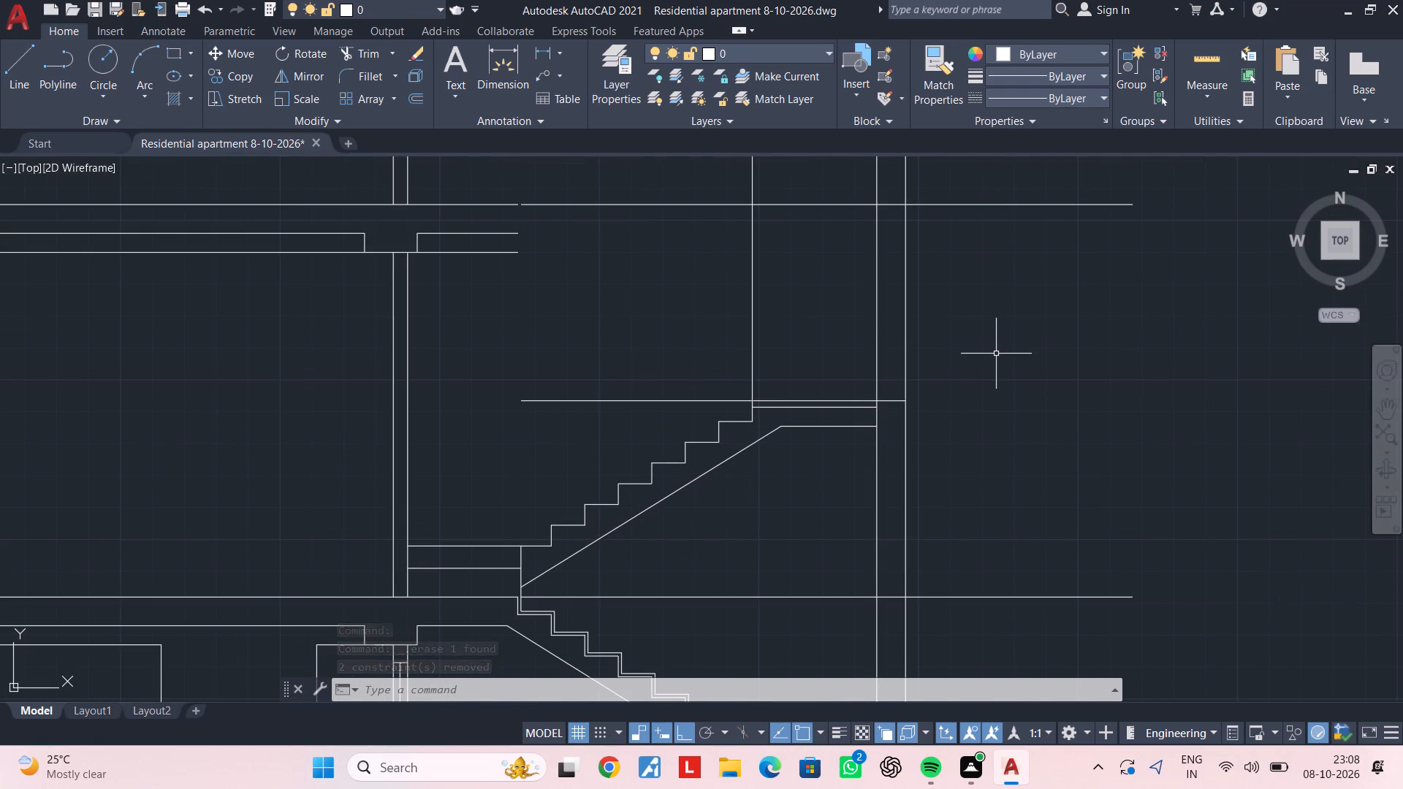
middle_click_drag(996, 354, 970, 419)
middle_click_drag(824, 460, 867, 437)
scroll(859, 443, "up", 2)
middle_click_drag(851, 452, 893, 437)
key("Escape")
key("Escape")
key("Escape")
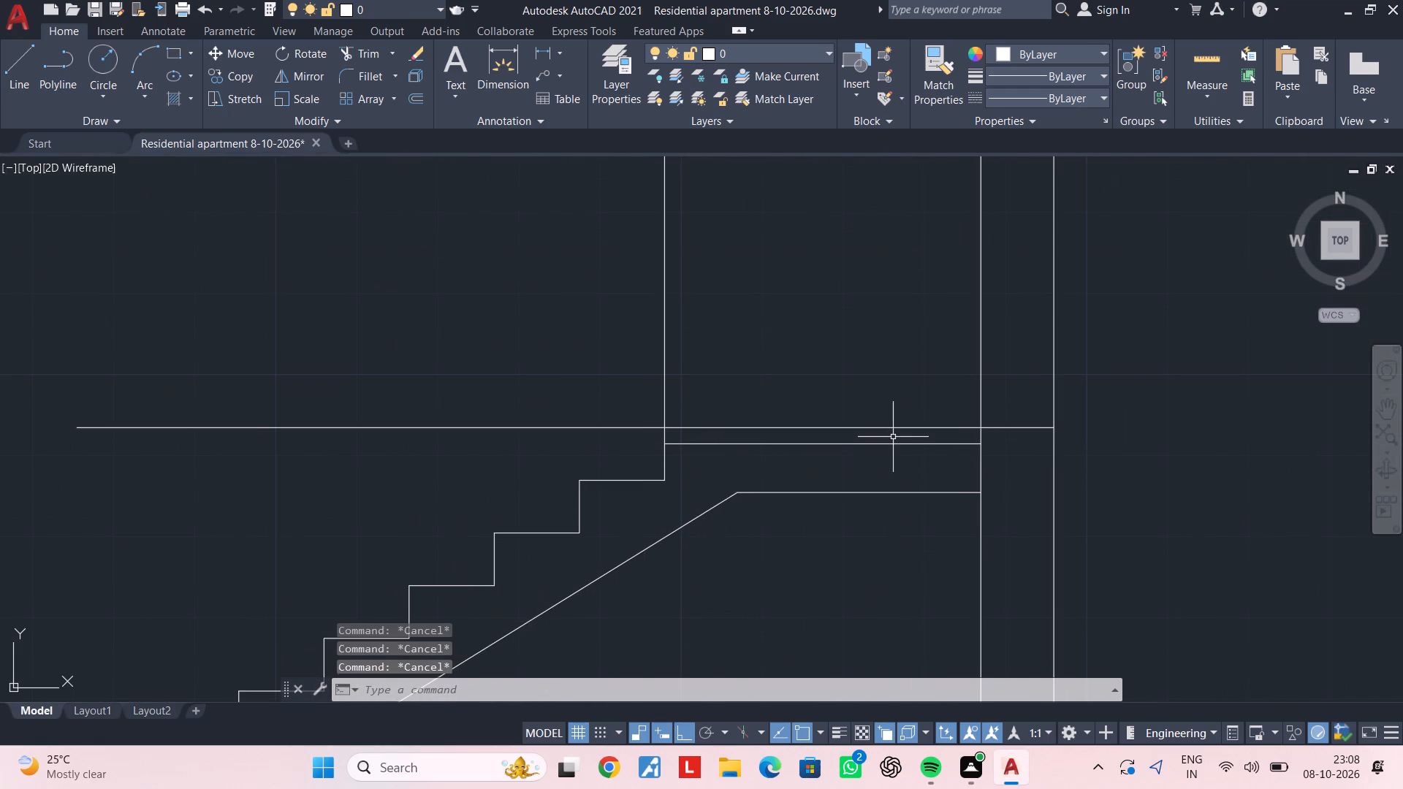
type("of 6\"")
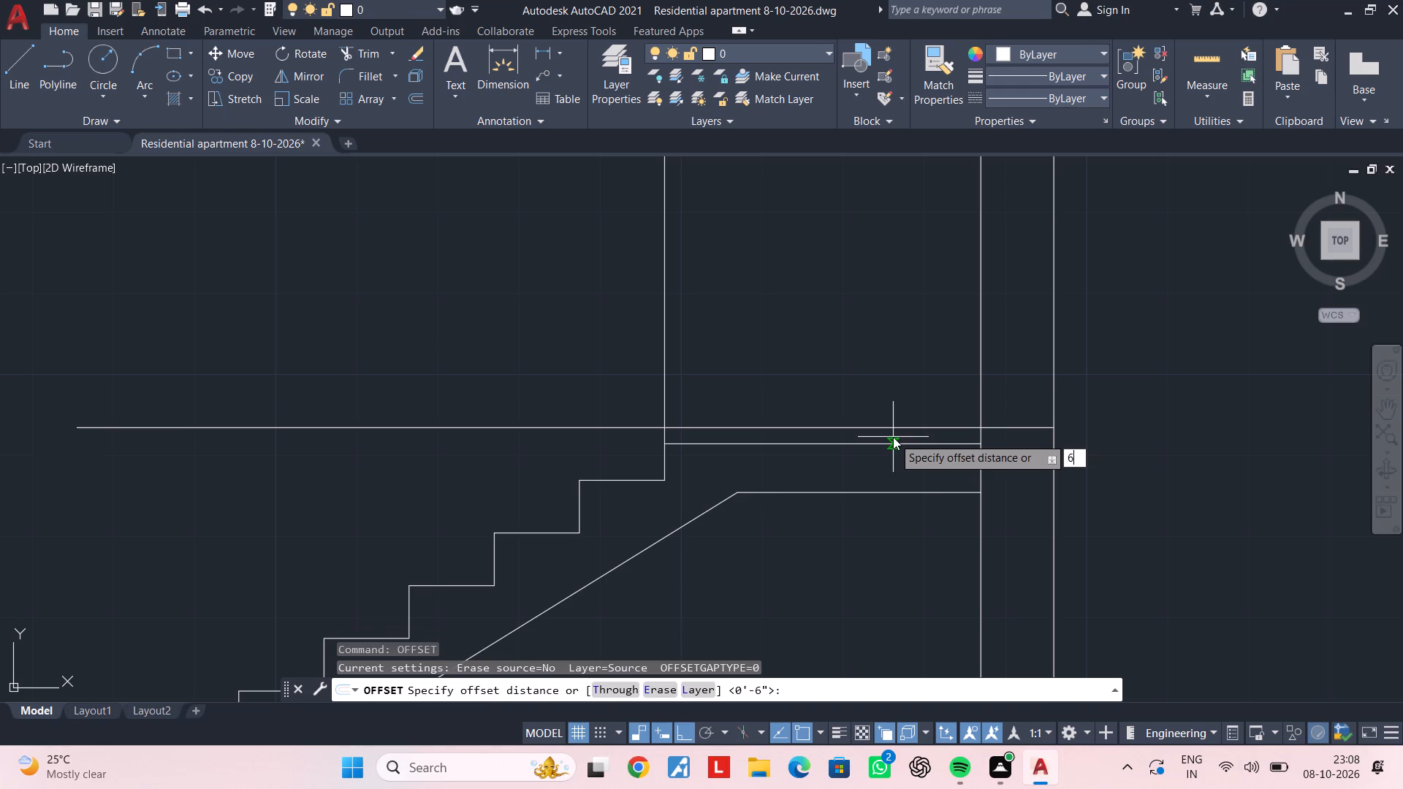
key("Return")
left_click(884, 427)
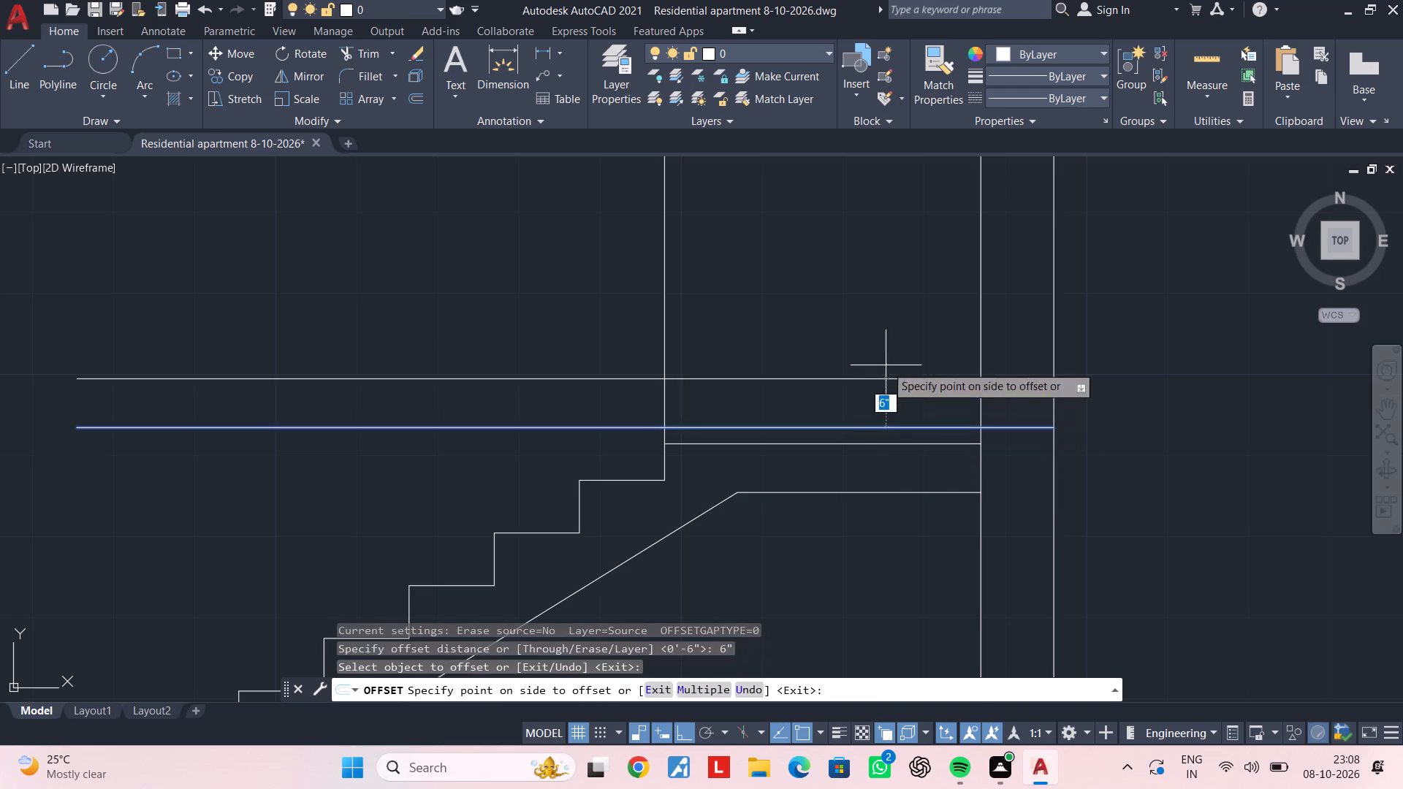
left_click(886, 365)
key("Escape")
key("Escape")
Trim both upper landing lines back to the top riser's vertical line, and trim that vertical above the offset line.
type("tr")
key("space")
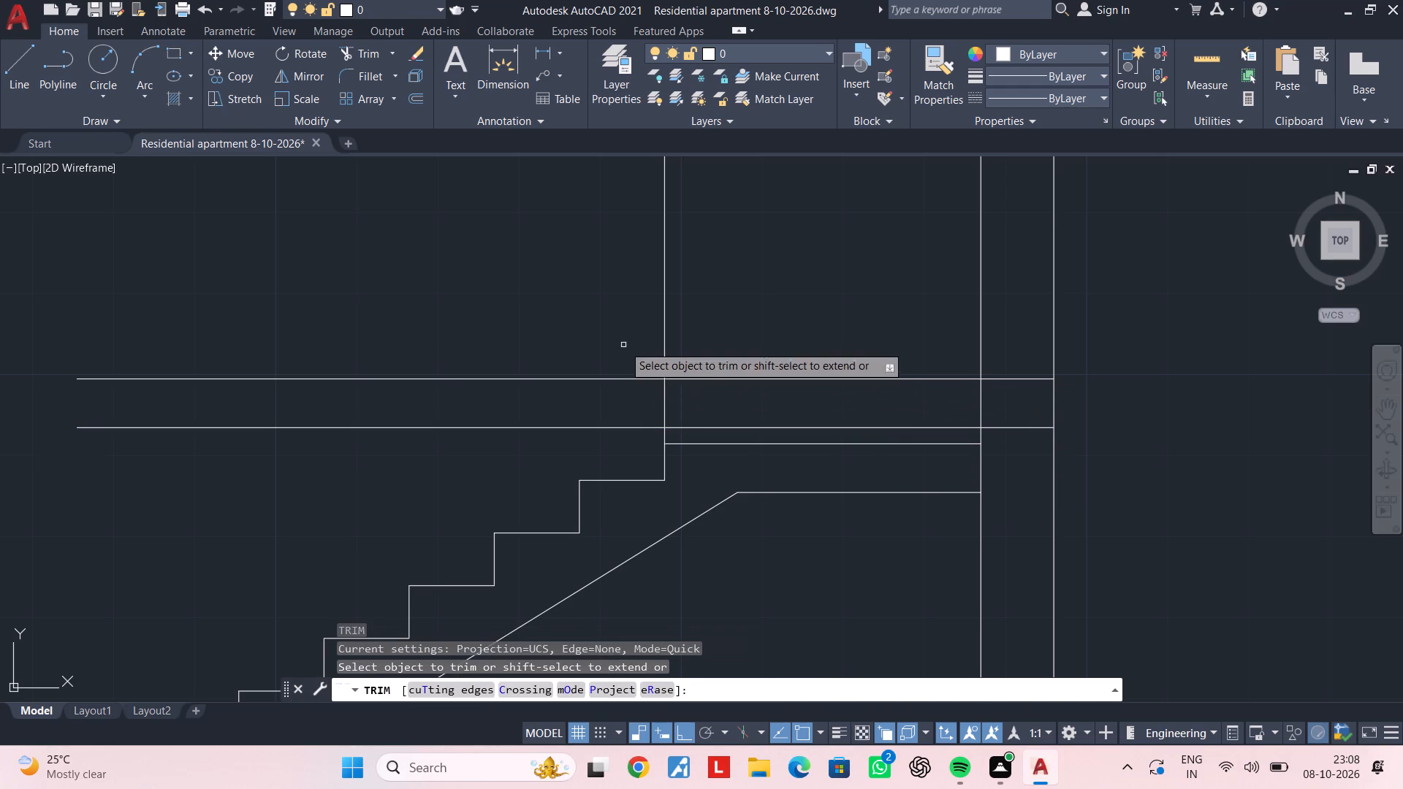
left_click(623, 345)
left_click(605, 434)
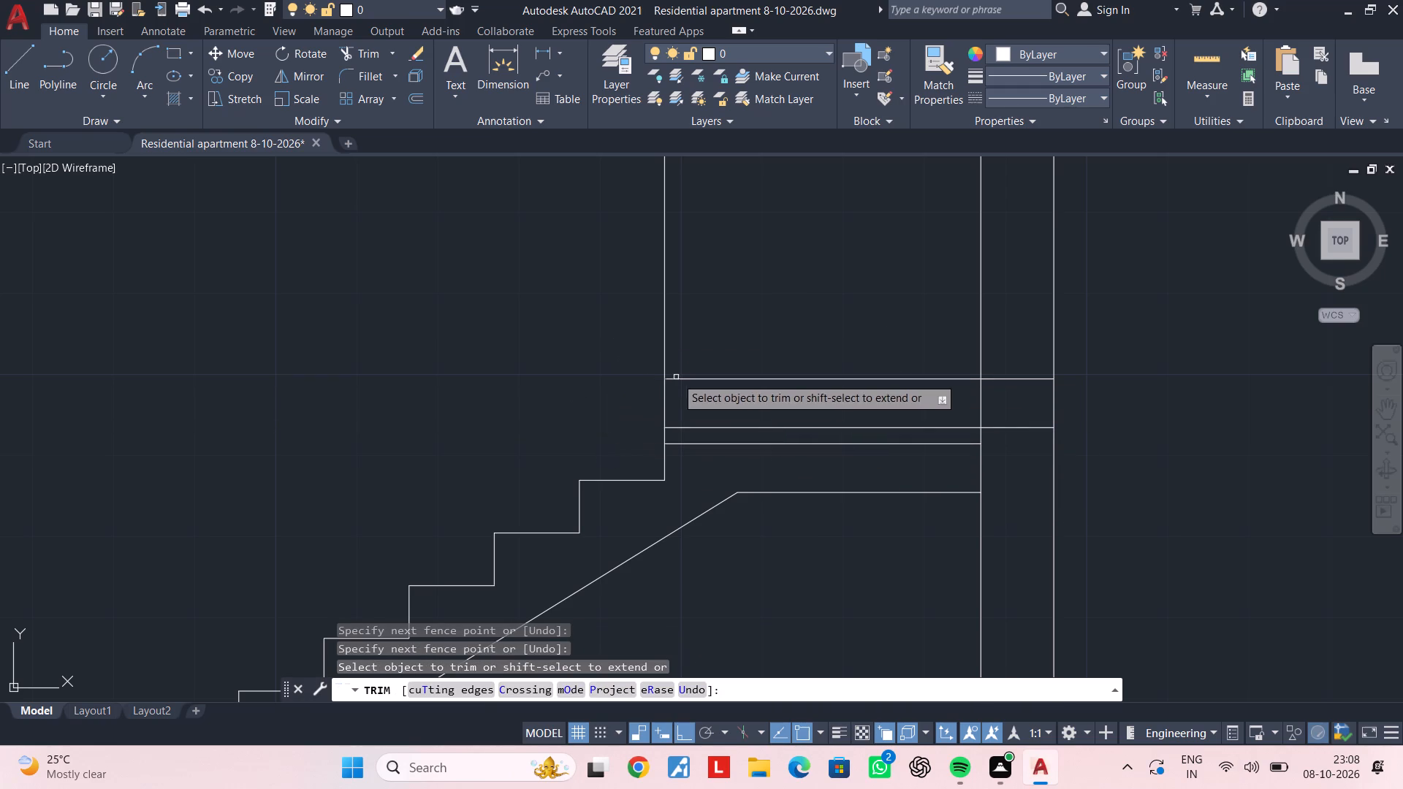
left_click(666, 357)
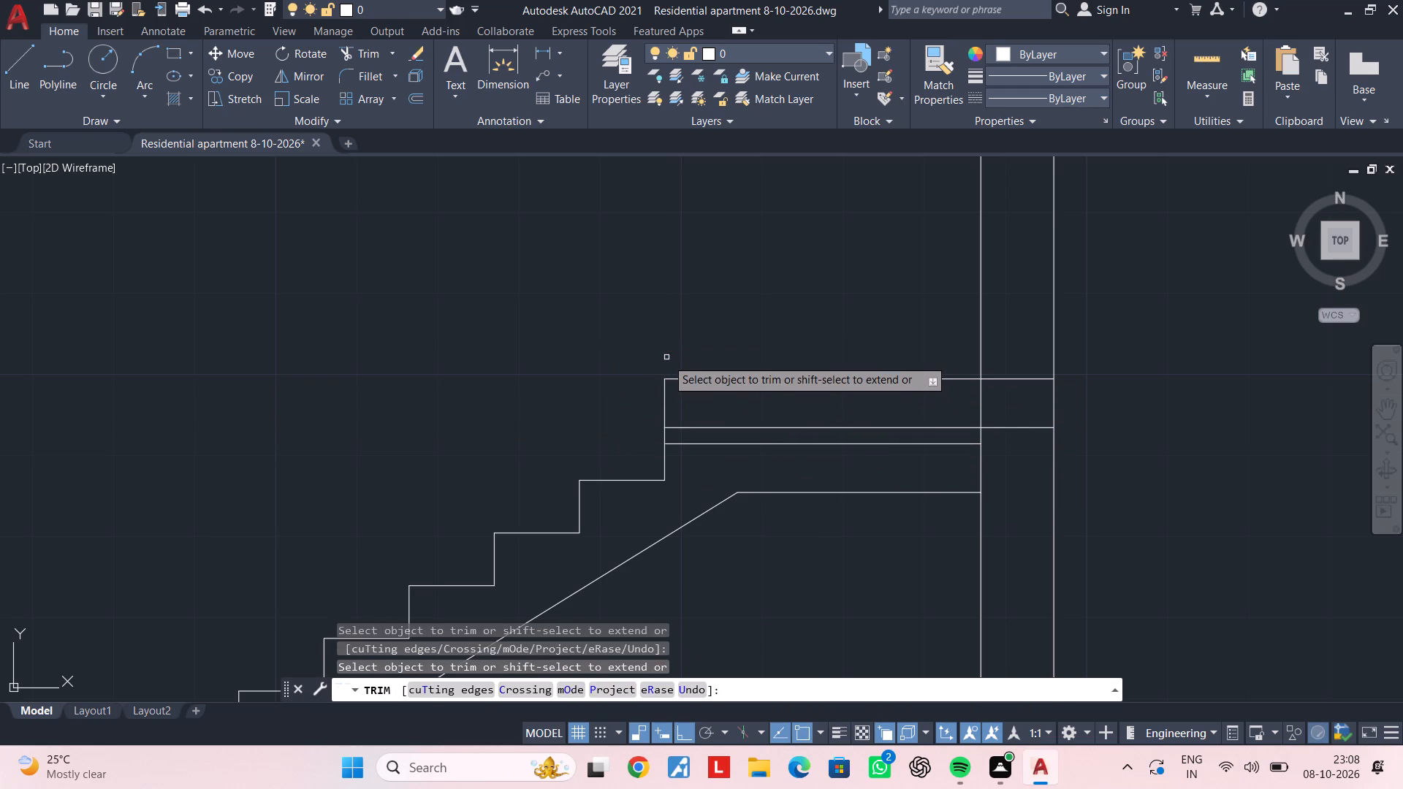
middle_click_drag(783, 395, 706, 425)
scroll(783, 395, "up", 1)
middle_click_drag(1008, 437, 821, 424)
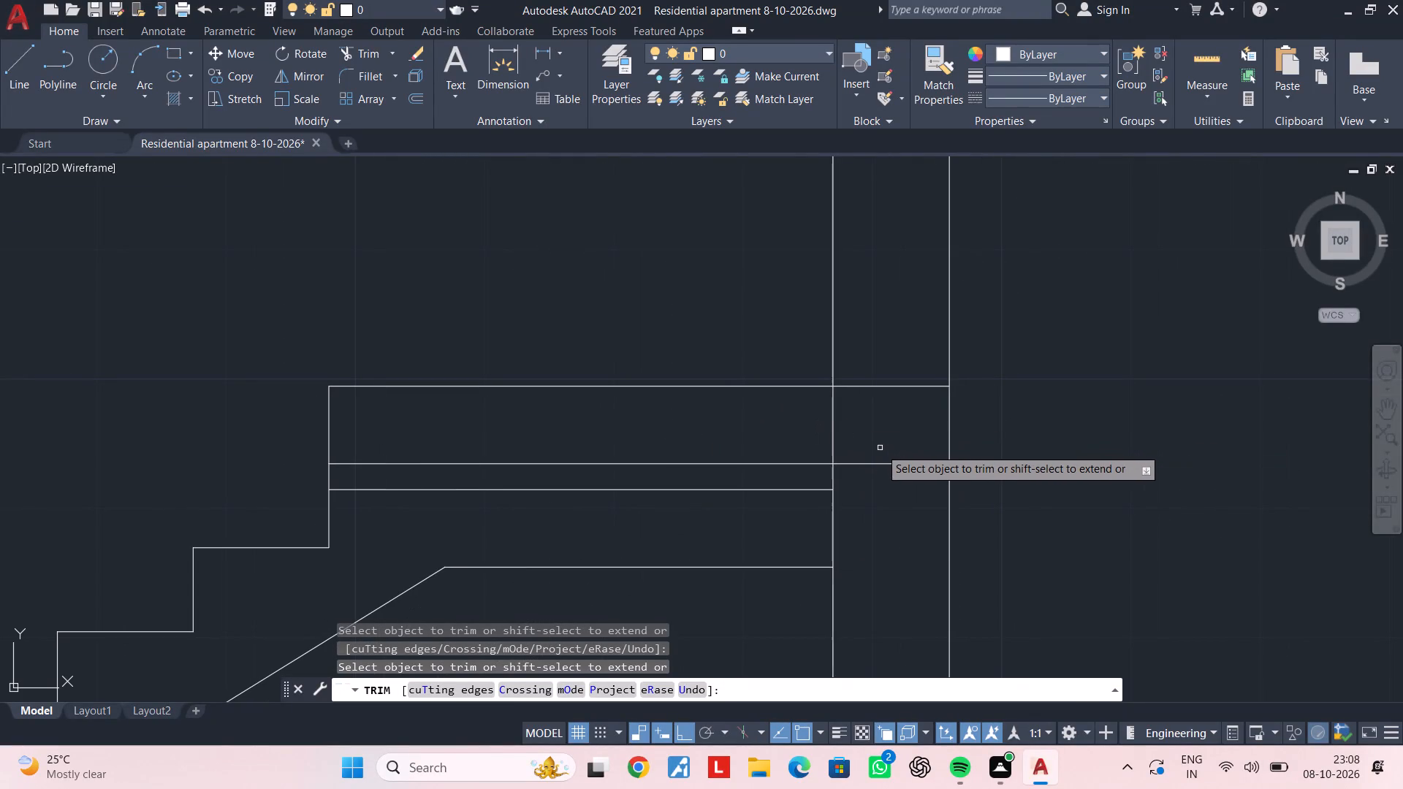
key("Escape")
key("Escape")
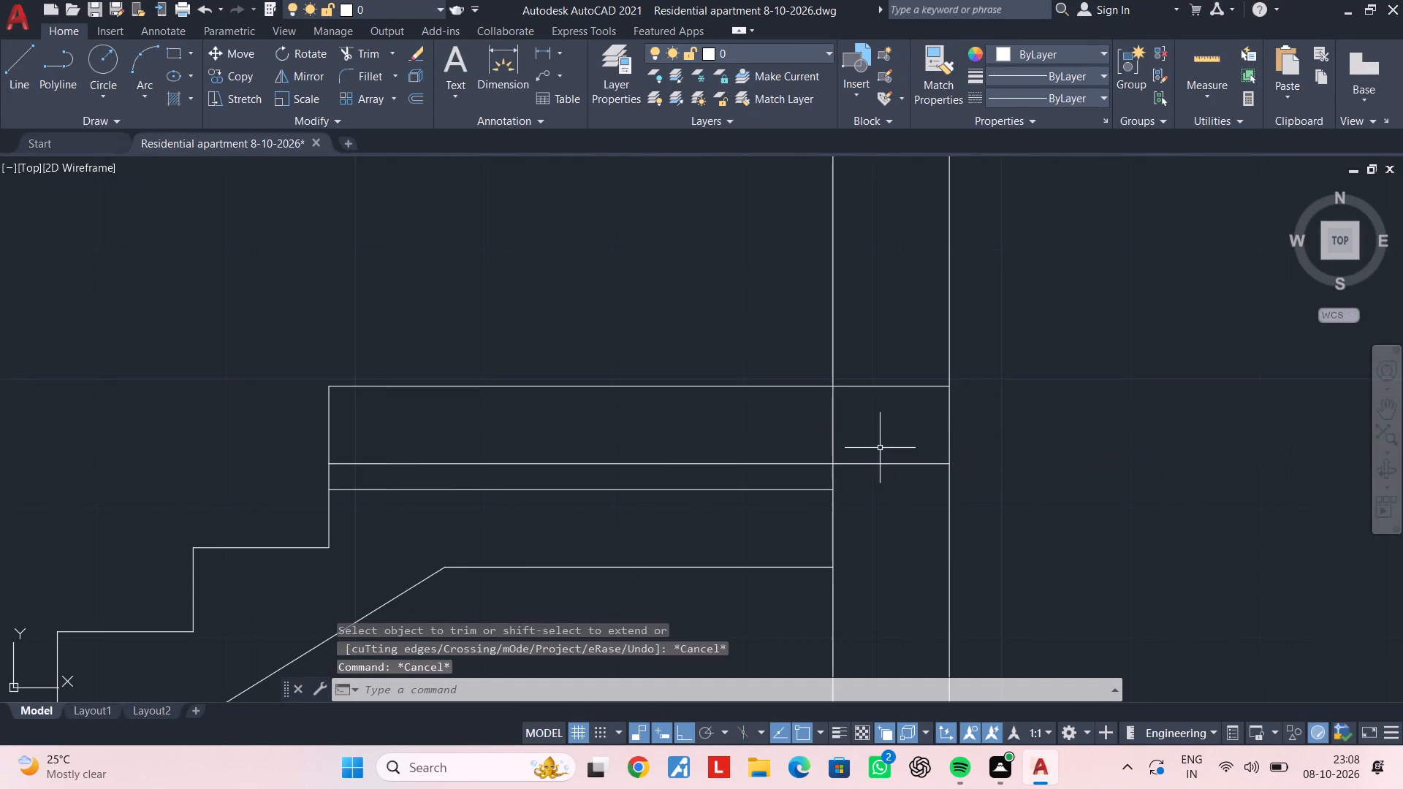
Extend the landing slab's top line, just below the finish line, through the wall to its outer face.
key("Escape")
type("ex")
key("space")
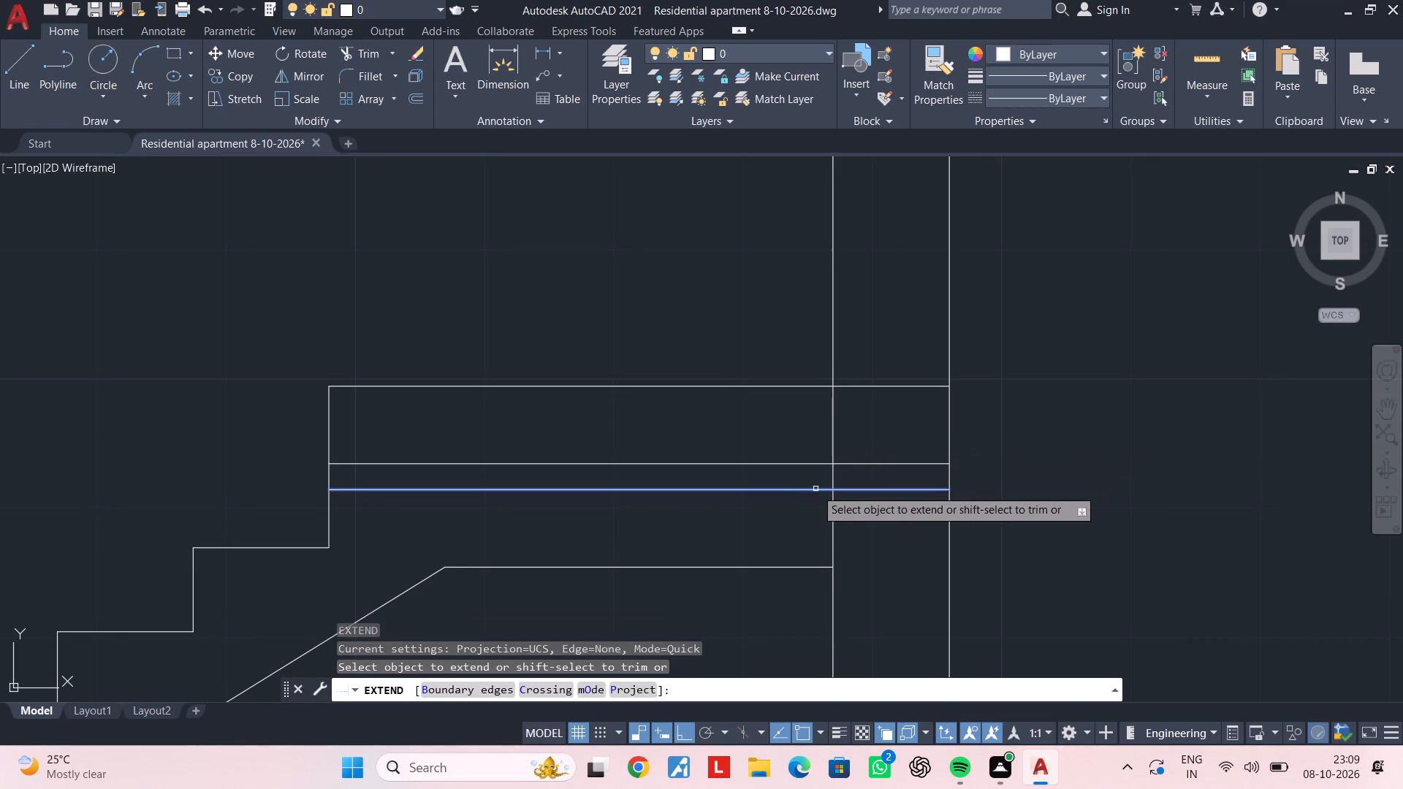
left_click(815, 489)
key("Escape")
key("Escape")
Trim the portion of the landing's finish line that lies within the wall thickness.
key("t")
key("r")
key("space")
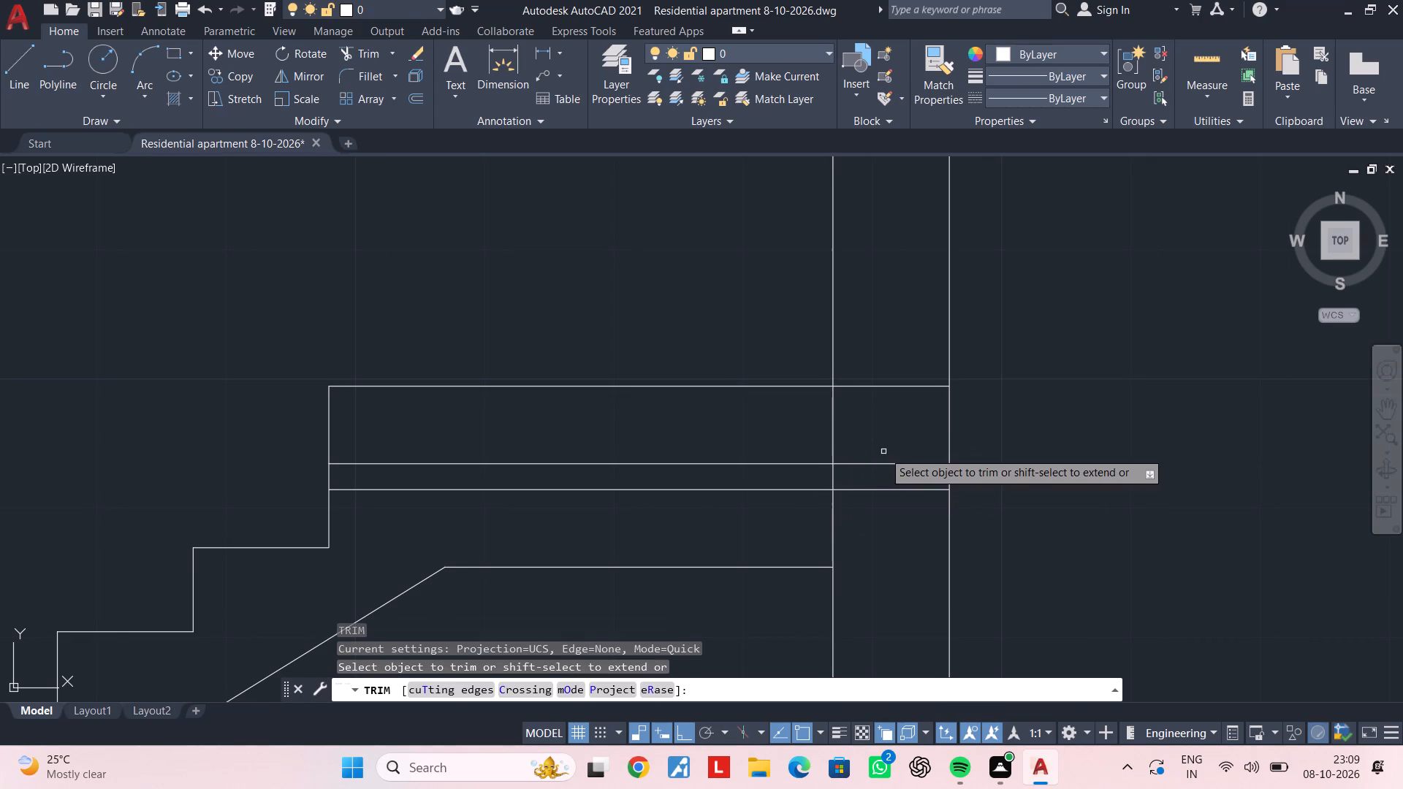
left_click(883, 464)
key("Escape")
key("Escape")
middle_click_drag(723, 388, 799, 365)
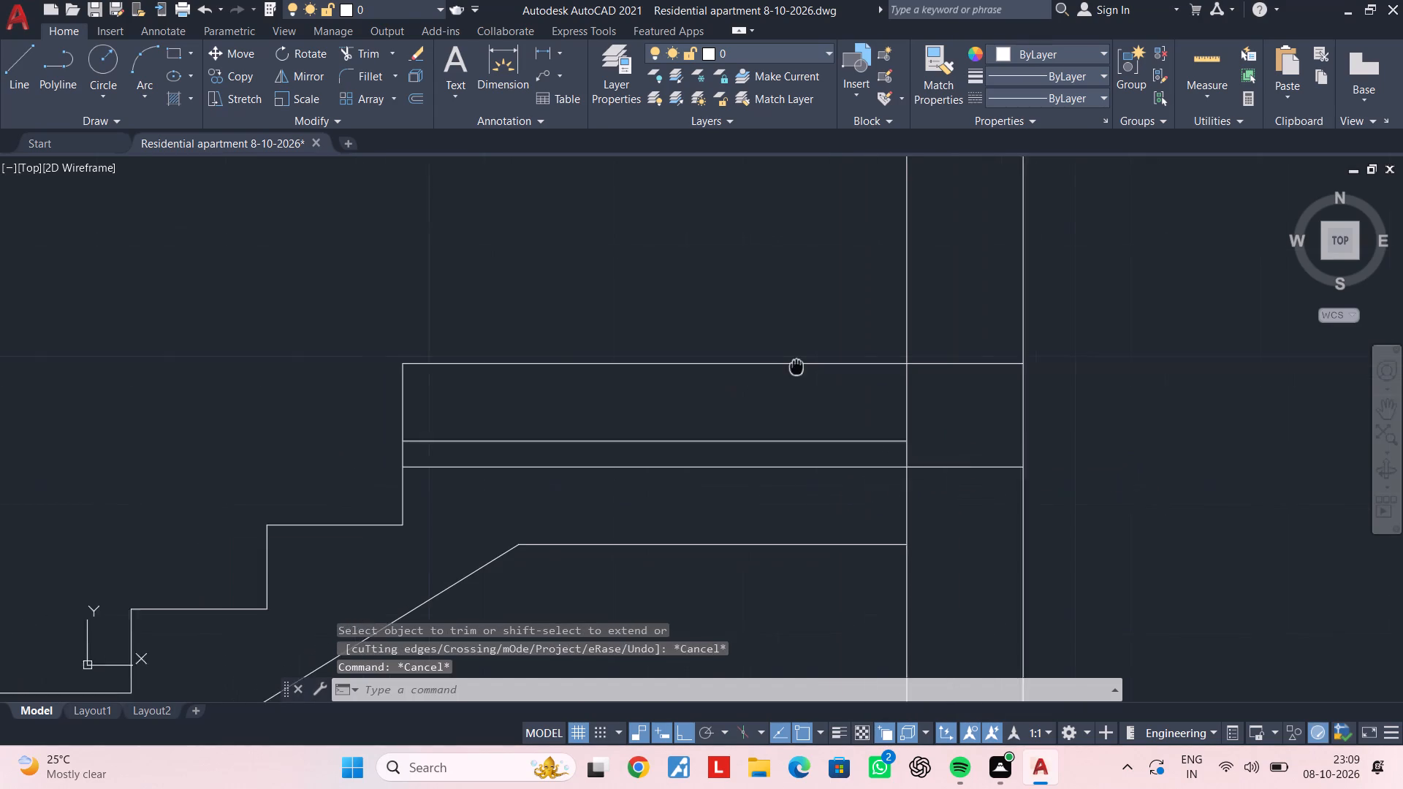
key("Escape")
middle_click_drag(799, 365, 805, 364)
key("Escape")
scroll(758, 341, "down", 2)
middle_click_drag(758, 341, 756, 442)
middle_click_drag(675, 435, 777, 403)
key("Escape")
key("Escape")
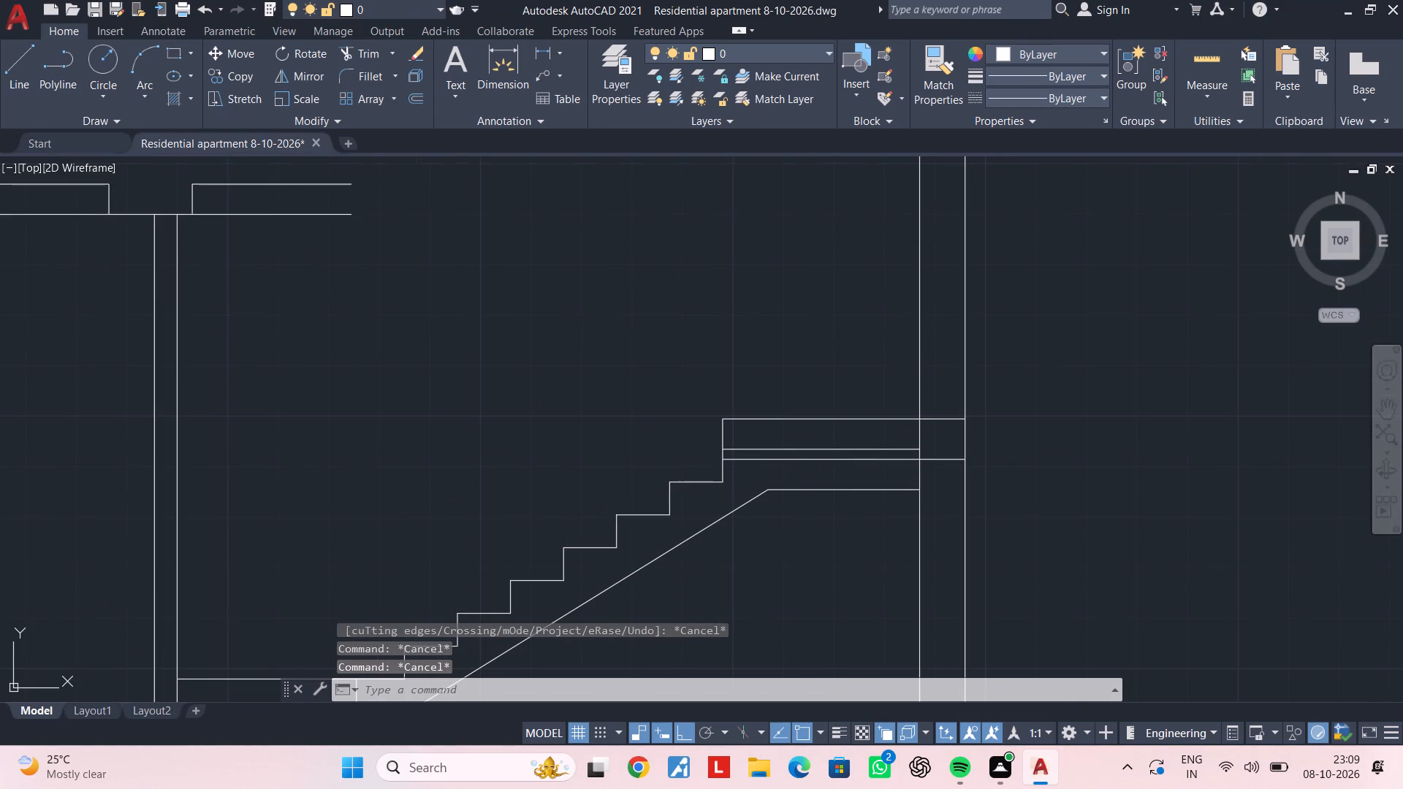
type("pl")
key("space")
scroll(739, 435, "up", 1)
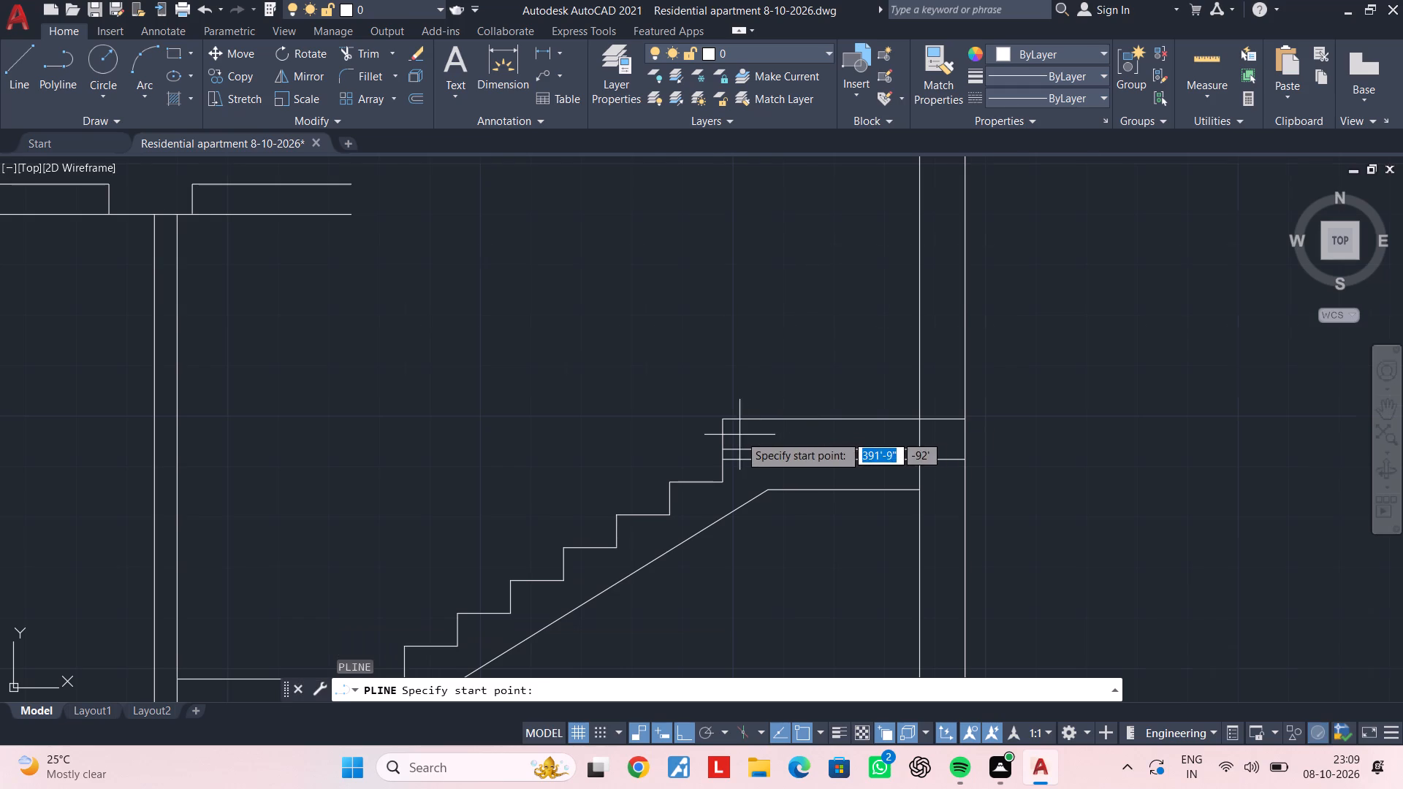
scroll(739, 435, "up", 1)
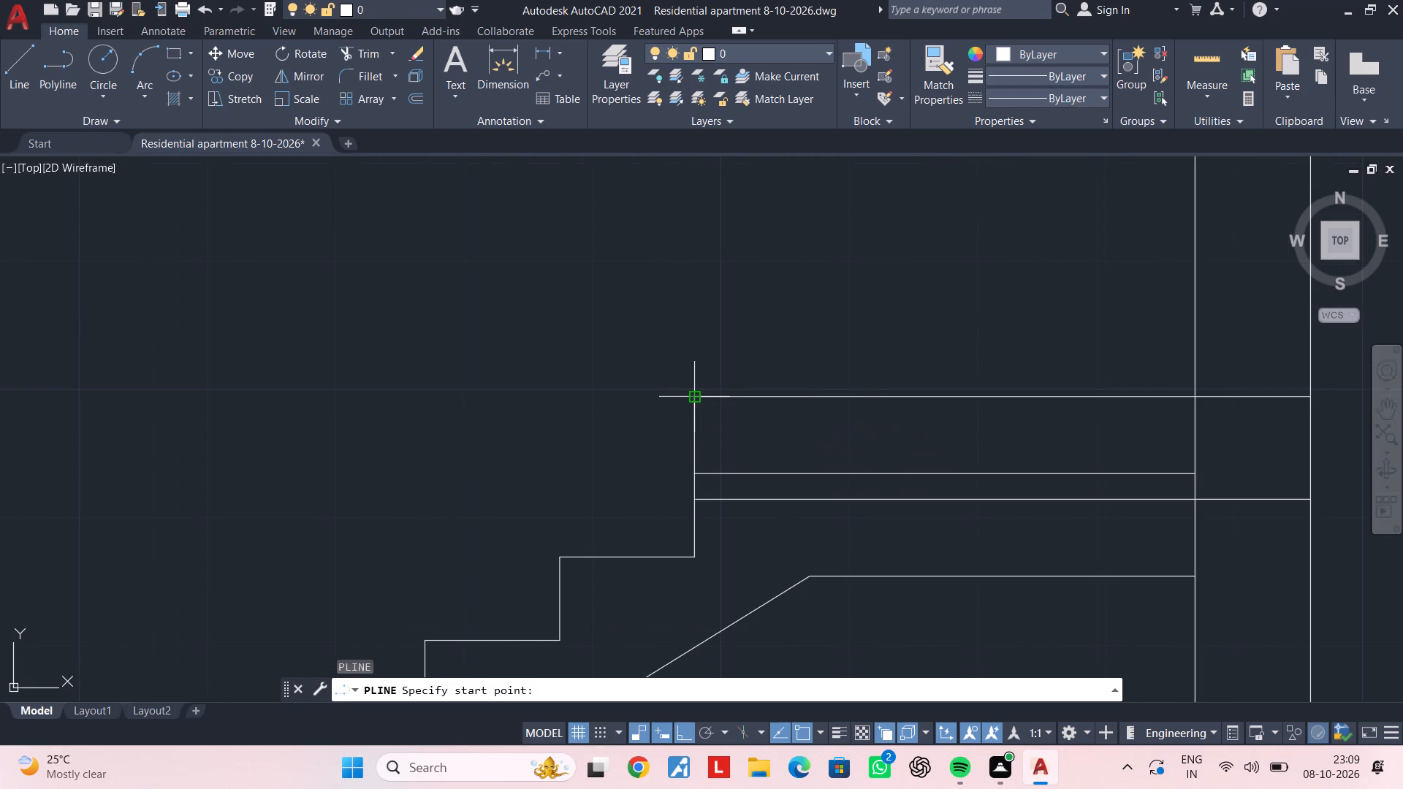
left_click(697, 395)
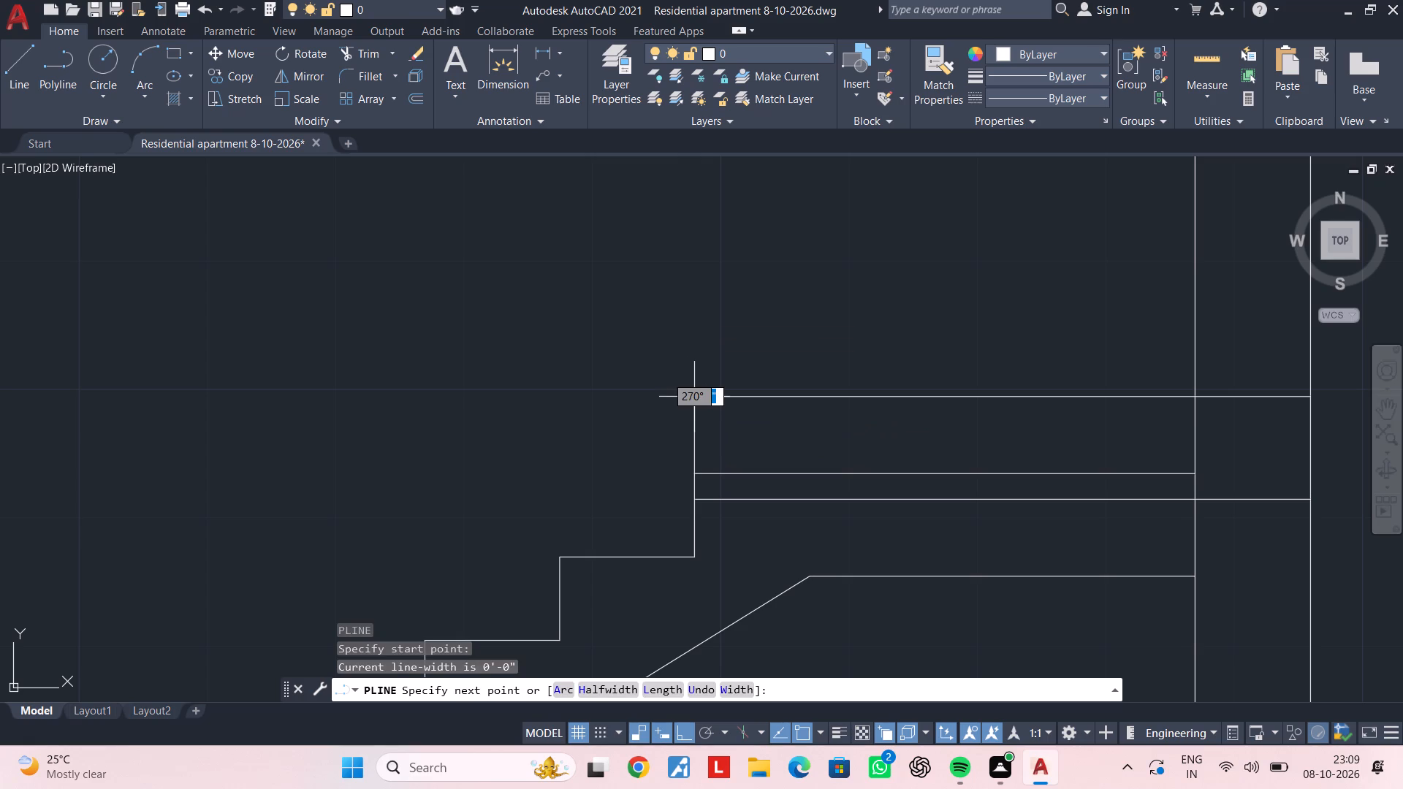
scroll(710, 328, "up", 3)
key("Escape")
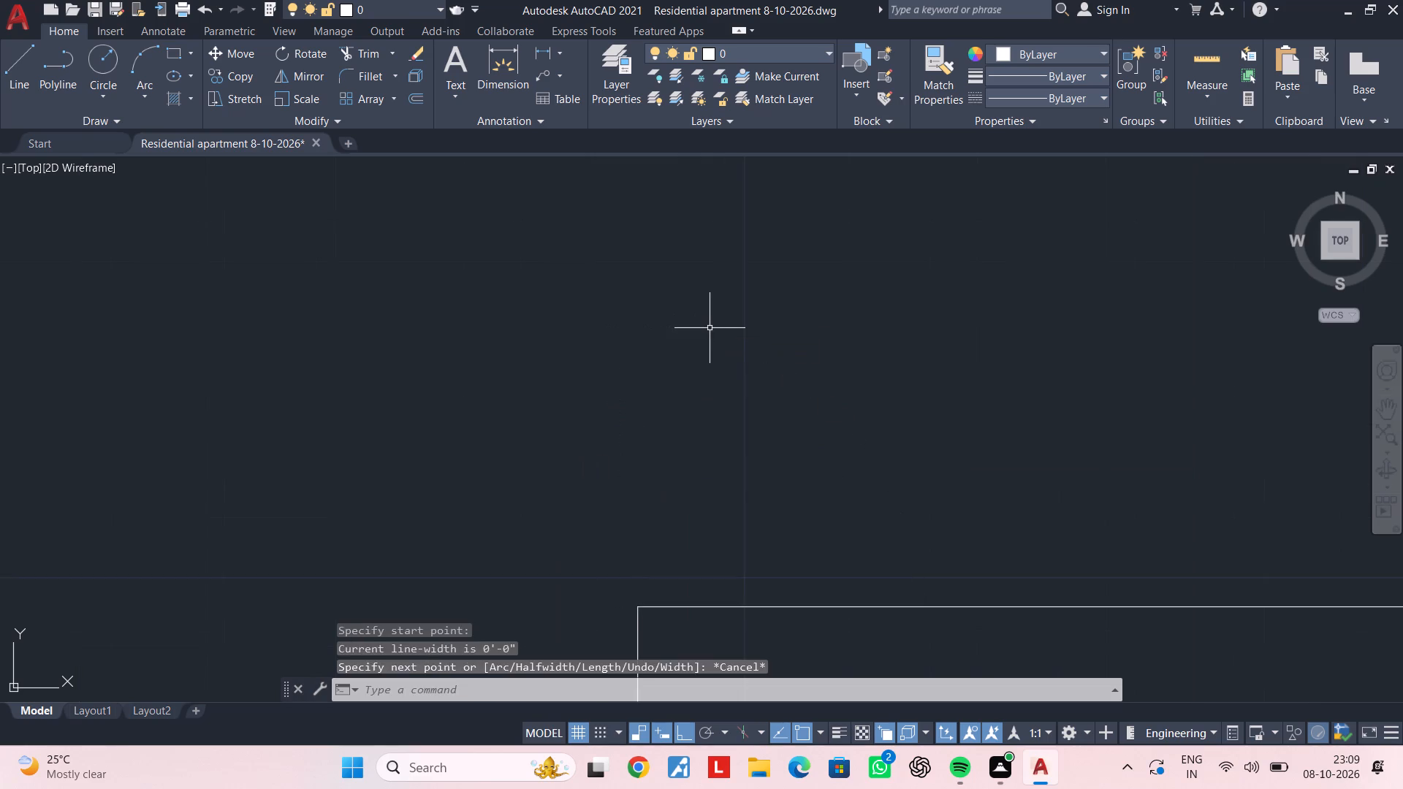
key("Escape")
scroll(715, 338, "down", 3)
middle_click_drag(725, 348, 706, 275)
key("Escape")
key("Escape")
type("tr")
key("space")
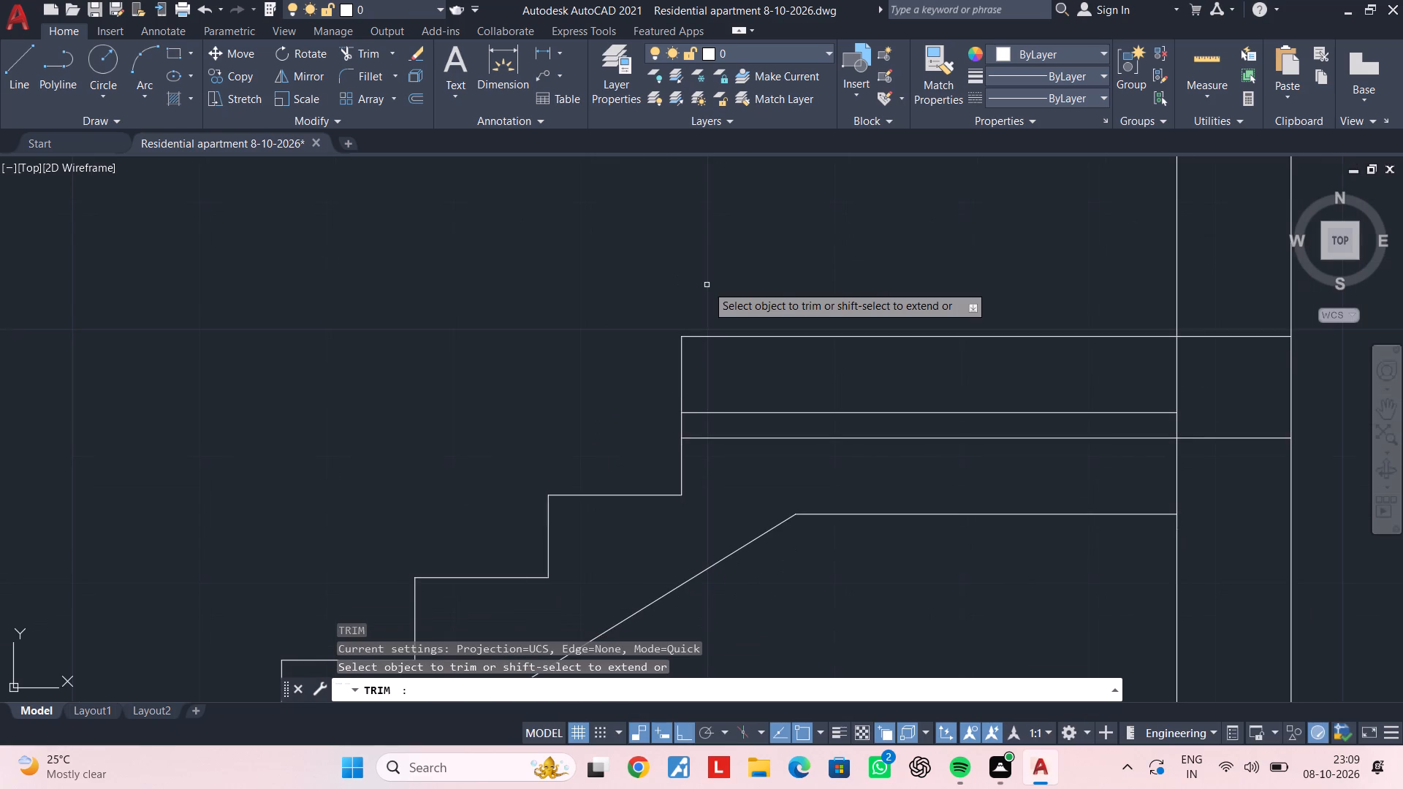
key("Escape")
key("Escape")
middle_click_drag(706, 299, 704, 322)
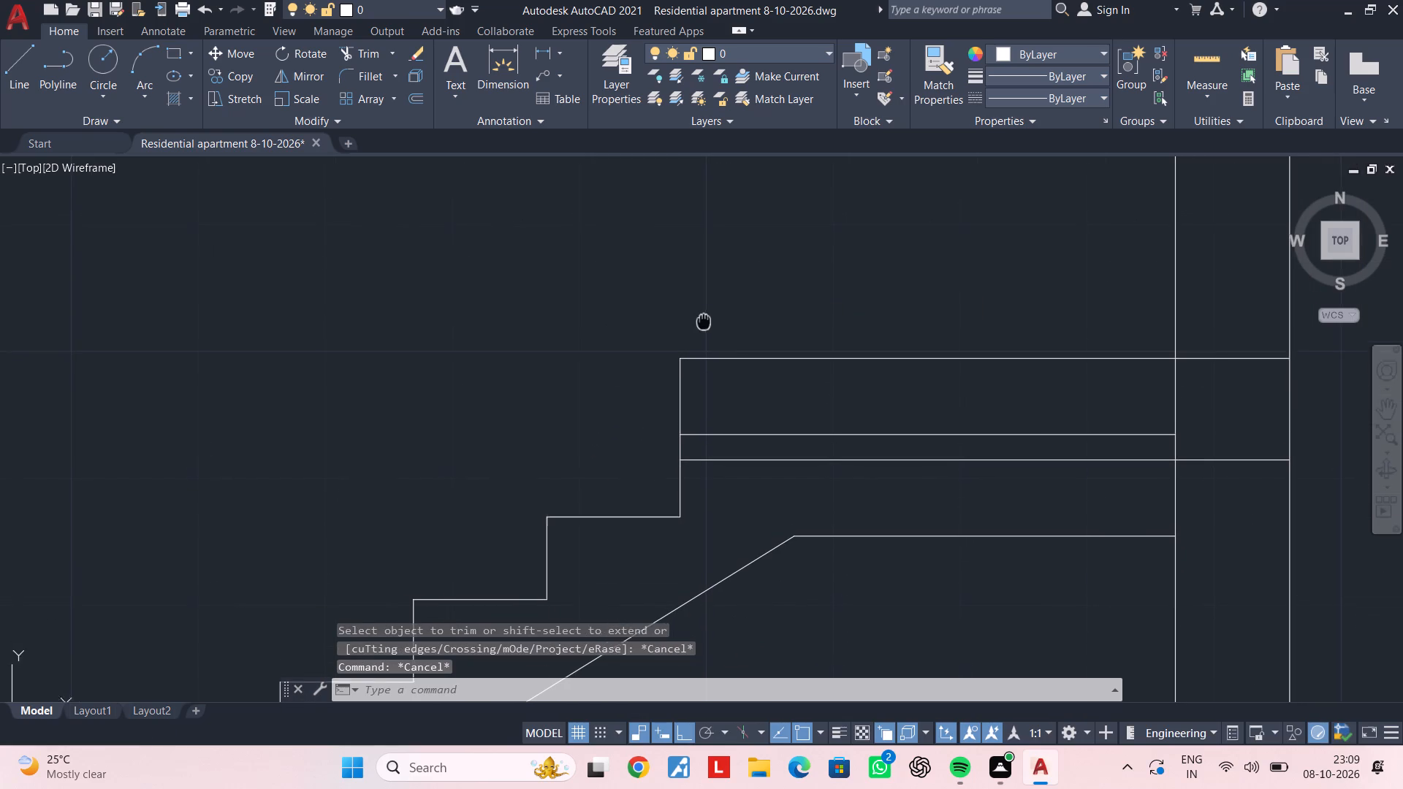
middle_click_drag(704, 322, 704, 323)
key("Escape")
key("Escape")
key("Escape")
Start the upper flight with lines from the raised landing line's stair-side corner: two steps of 6.5" risers and 10.5" treads, climbing away from the landing.
type("l")
key("space")
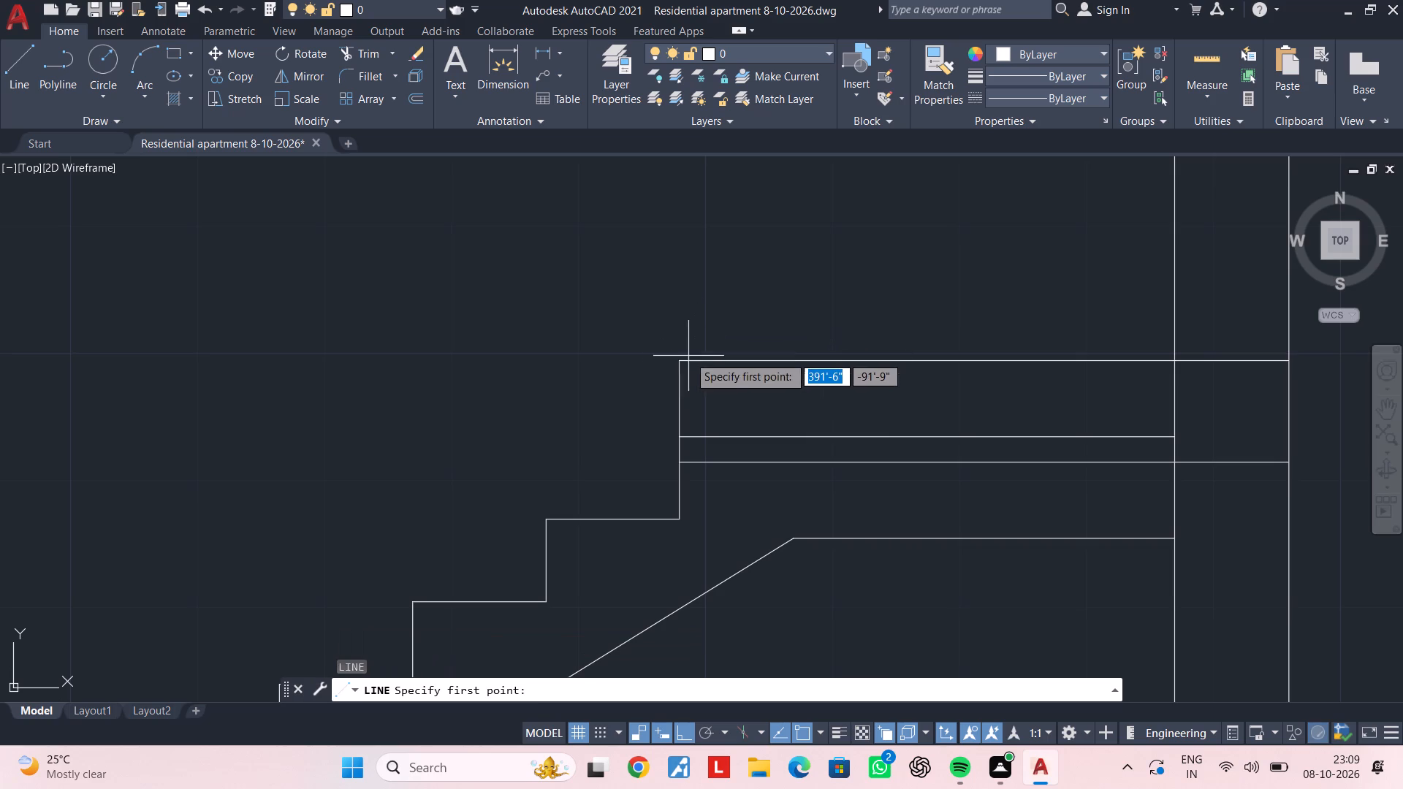
left_click(682, 360)
middle_click_drag(682, 238, 682, 306)
type("6.5\"")
key("Return")
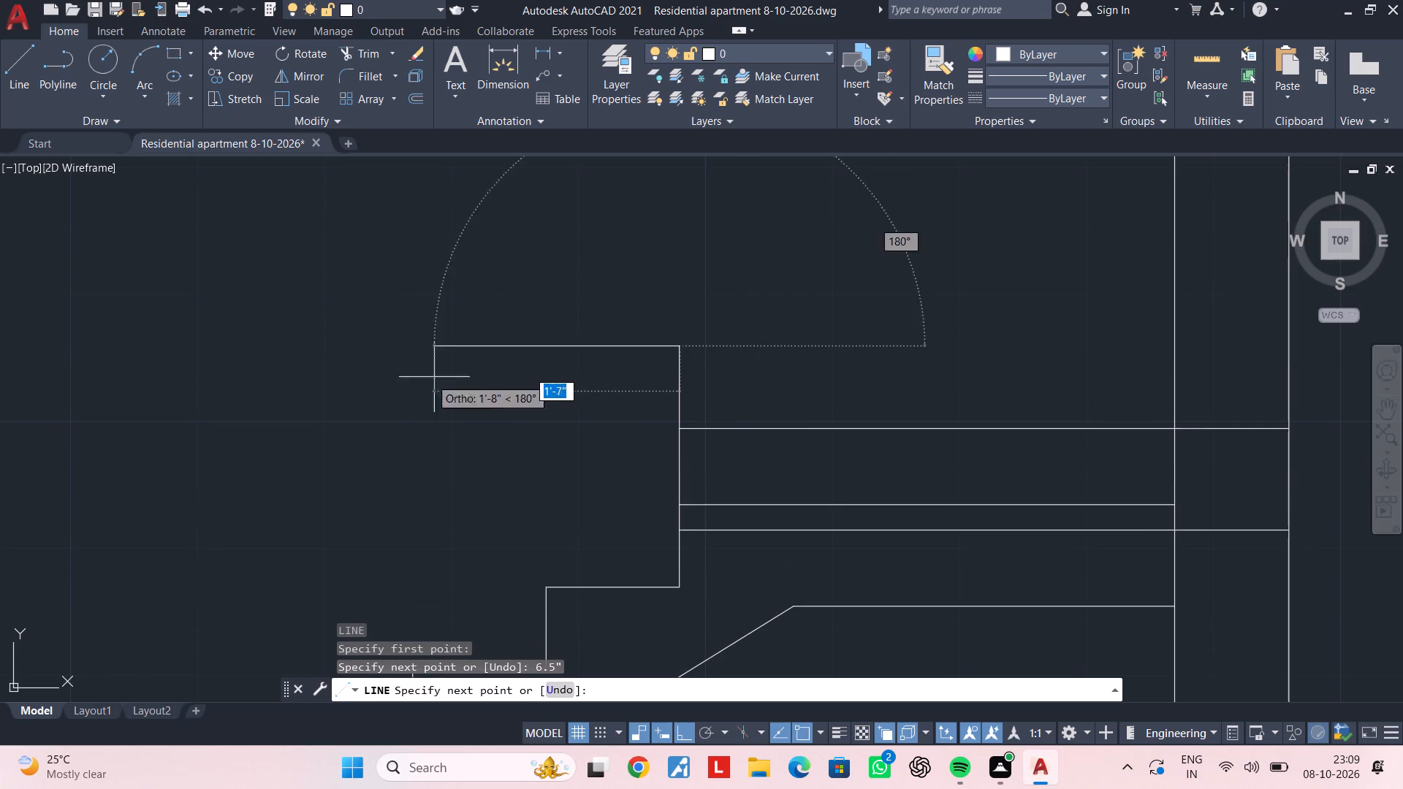
type("10.5\"")
key("Return")
scroll(532, 373, "down", 3)
middle_click_drag(539, 375, 552, 530)
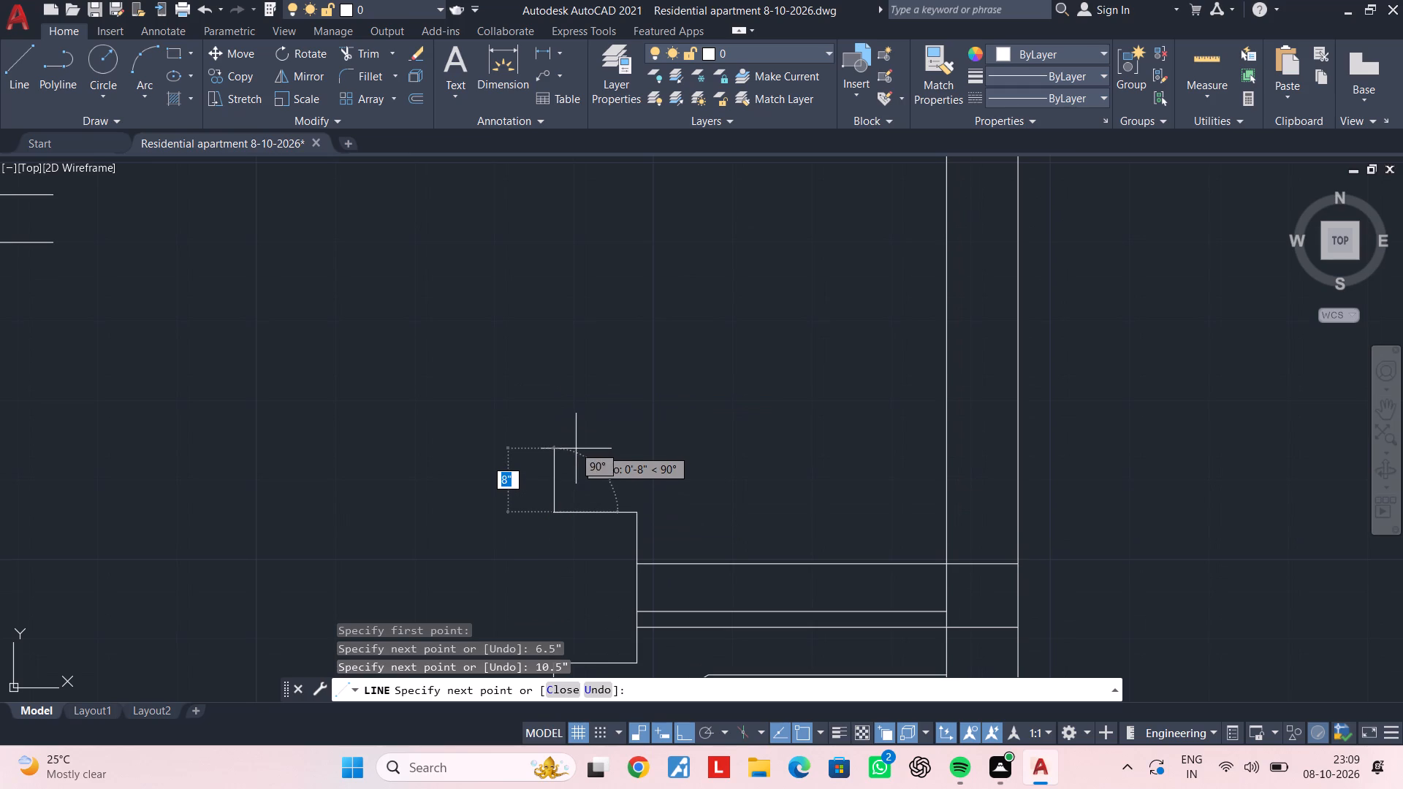
type("6.5\"")
key("Return")
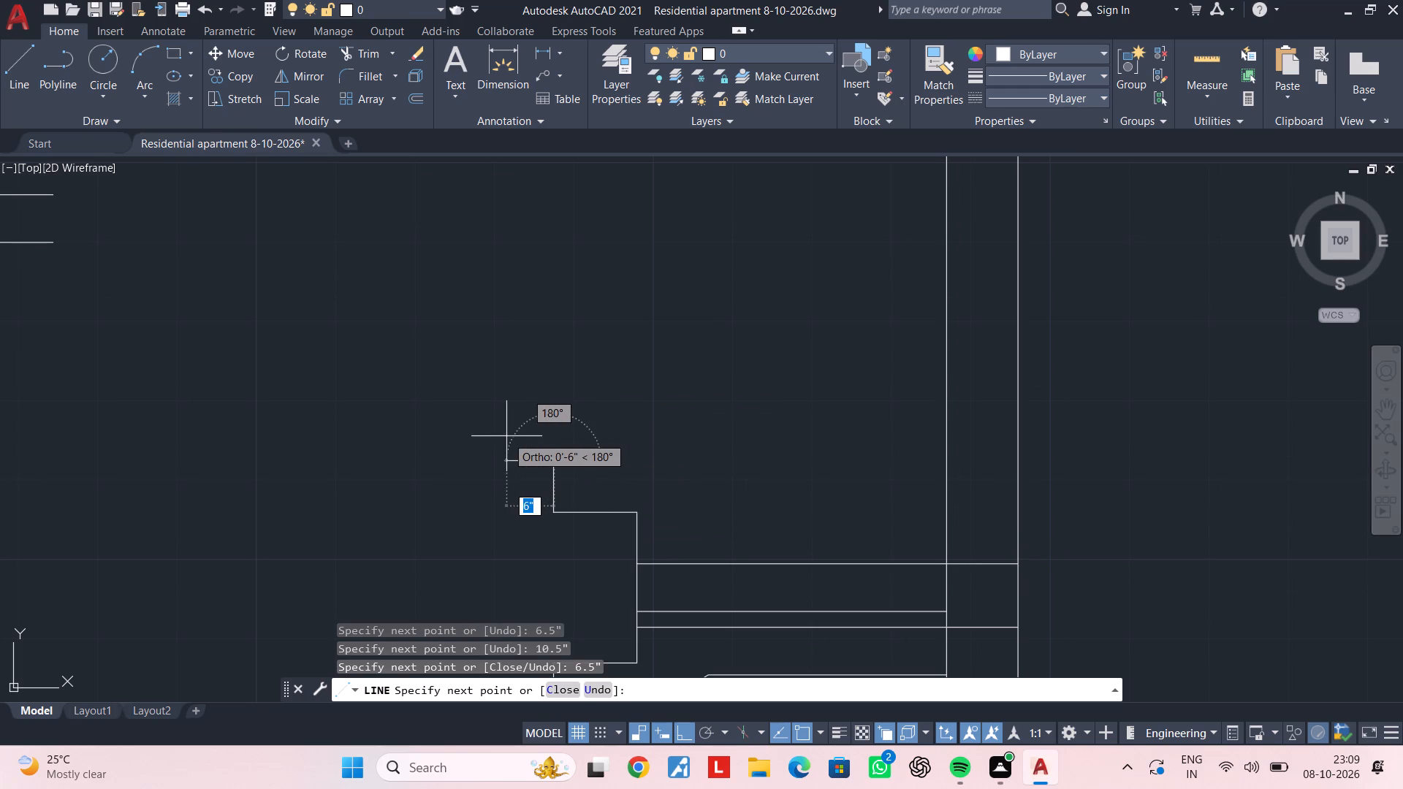
type("10")
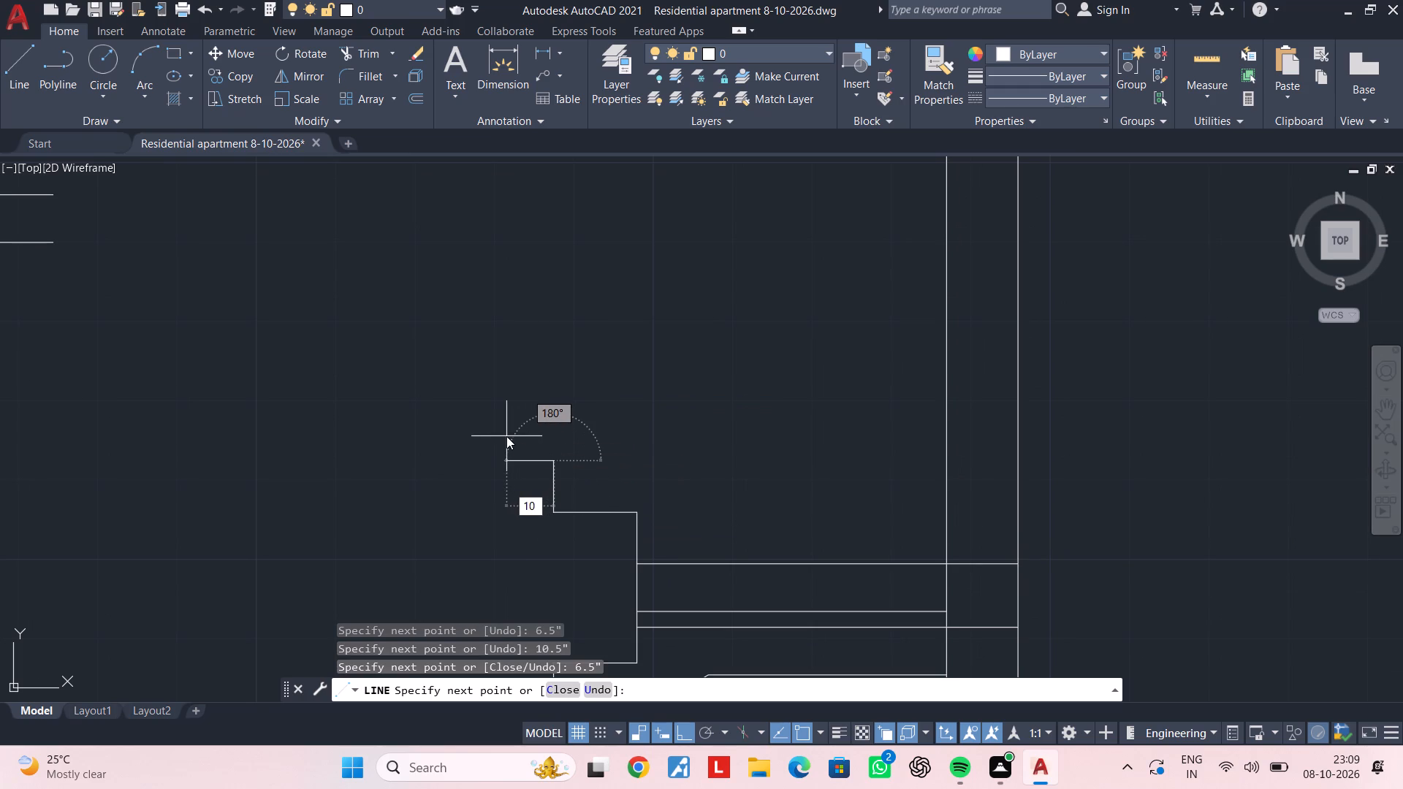
type(".5\"")
key("Return")
Continue the upper flight's stepped line with two more steps, each with a 6.5" riser and a 10.5" tread.
scroll(460, 517, "down", 1)
middle_click_drag(491, 518, 674, 610)
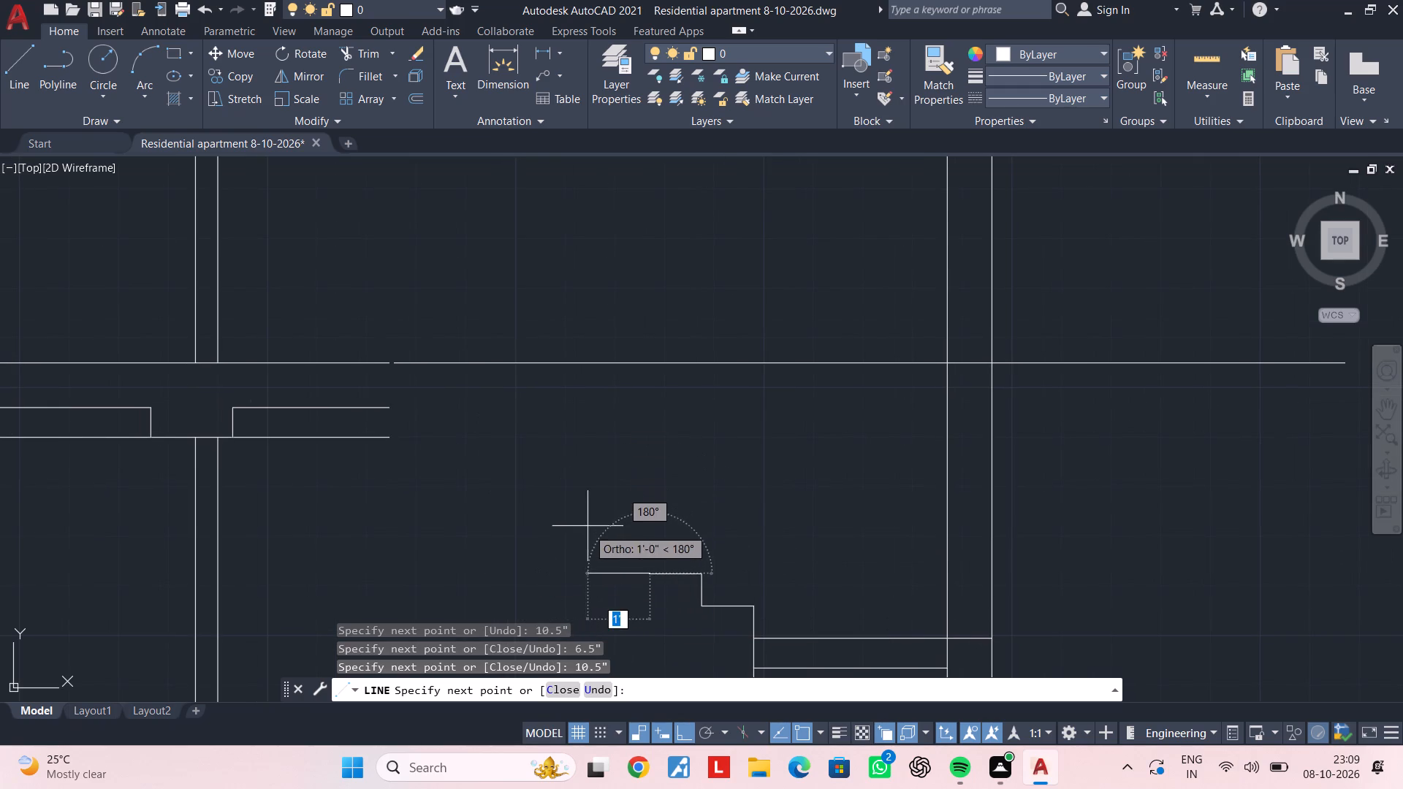
type("6.5\"")
key("Return")
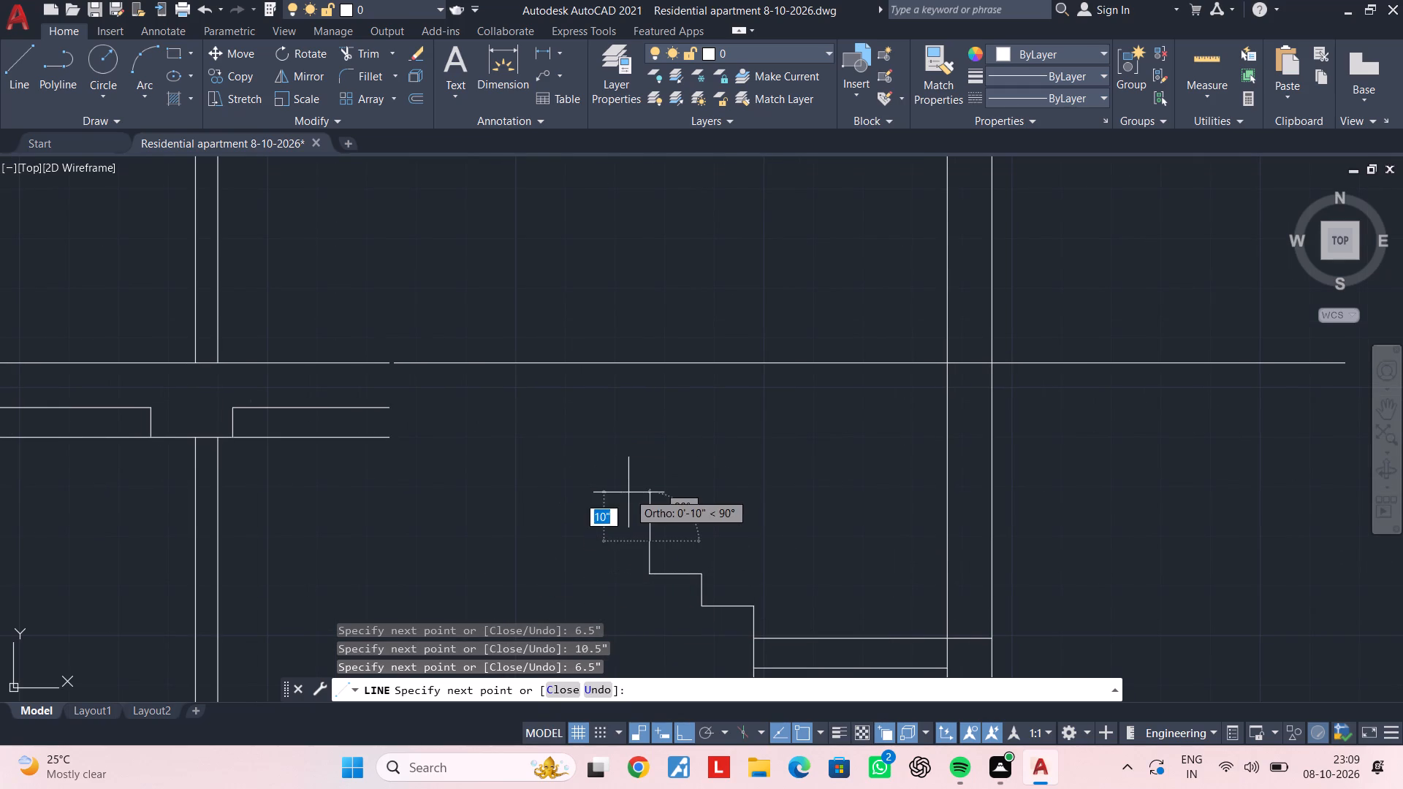
type("10.5\"")
key("Return")
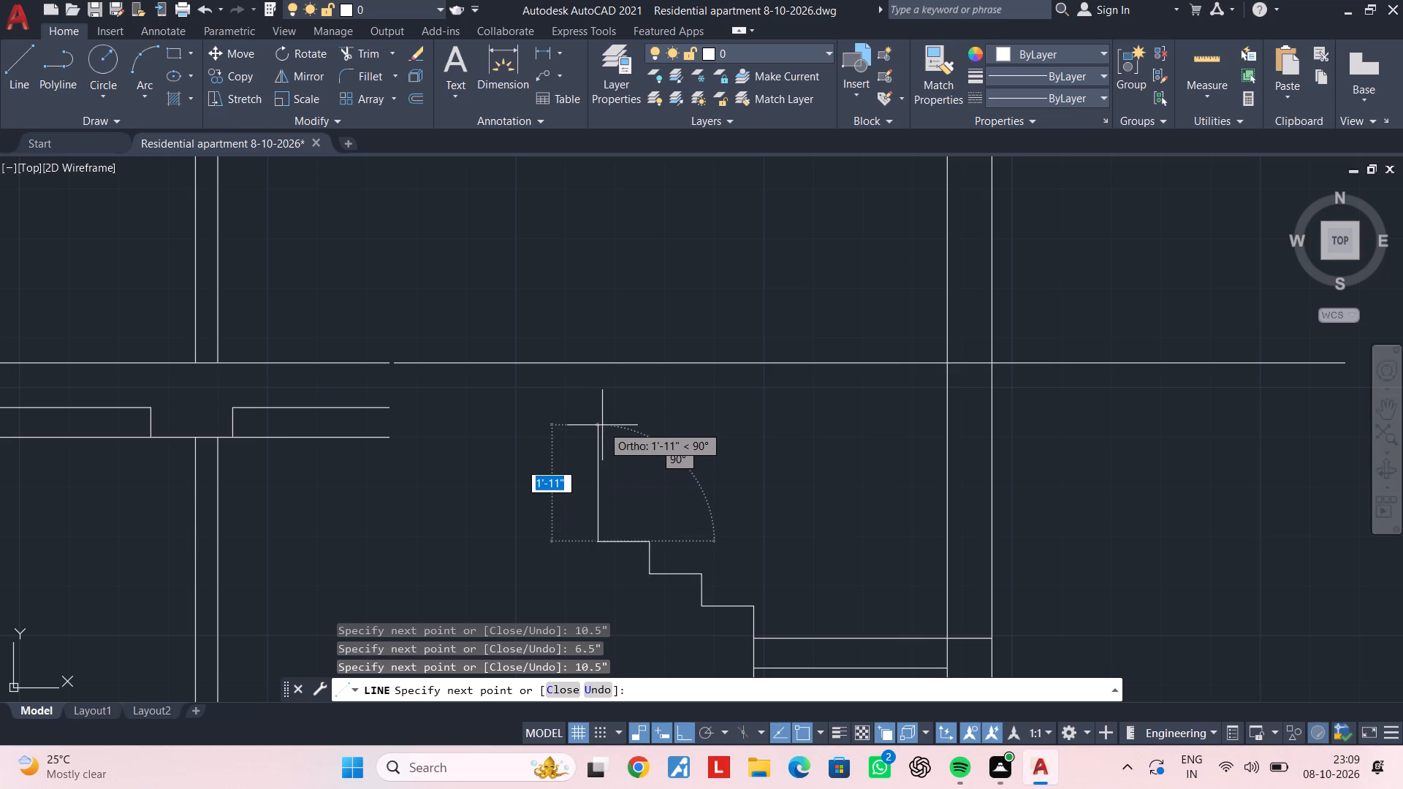
type("6.5\"")
key("Return")
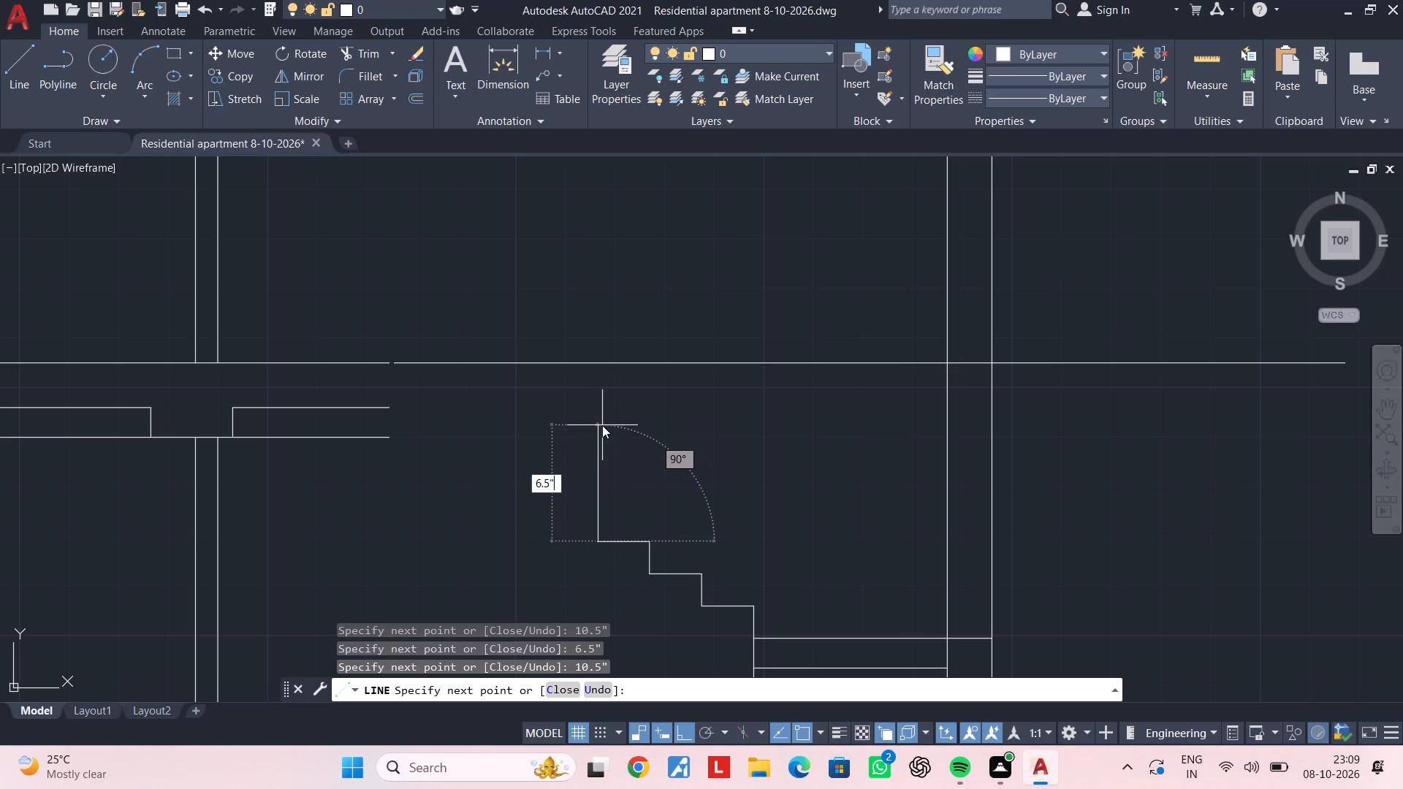
type("10.5\"")
key("Return")
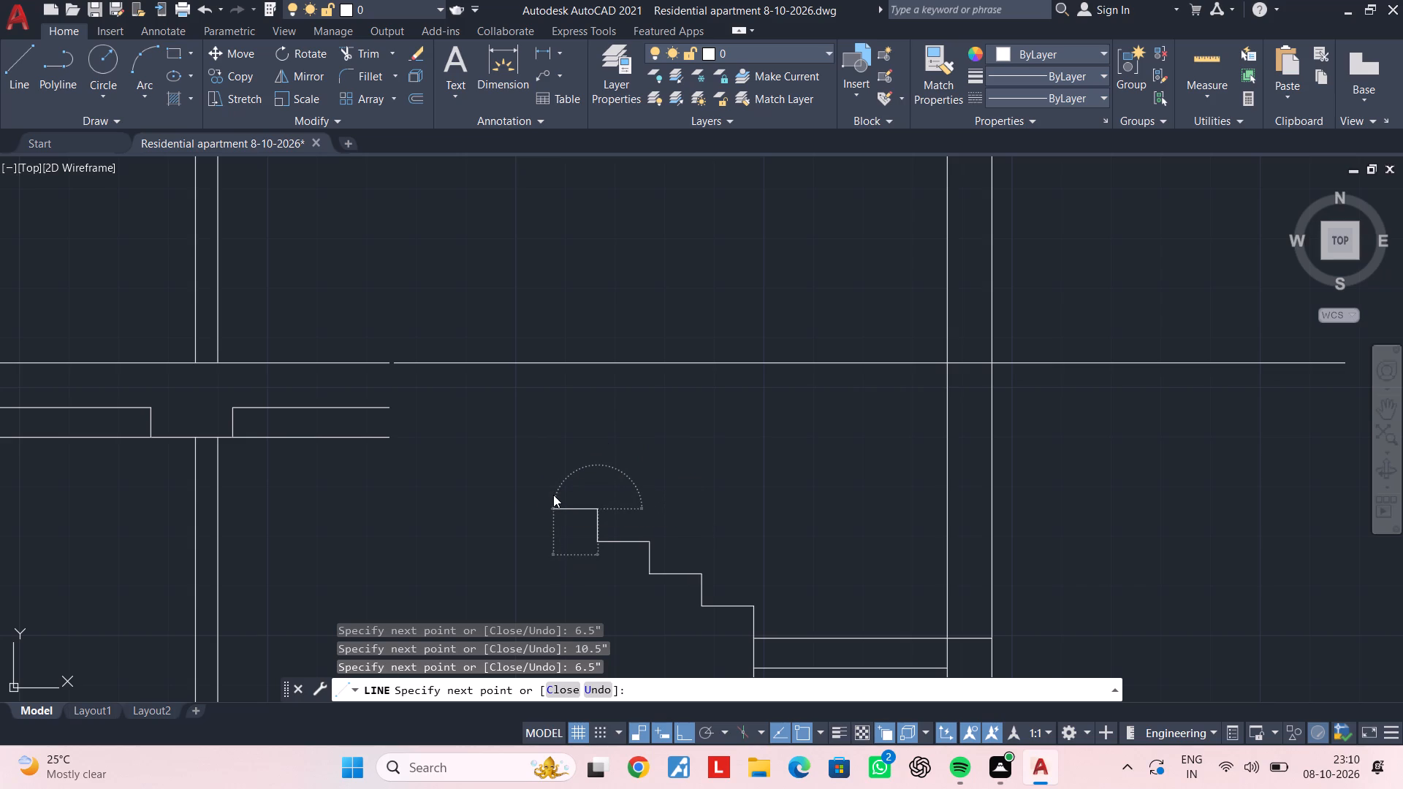
Add the fifth and sixth steps to the upper flight, each with a 6.5" riser and a 10.5" tread.
type("6.5\"")
key("Return")
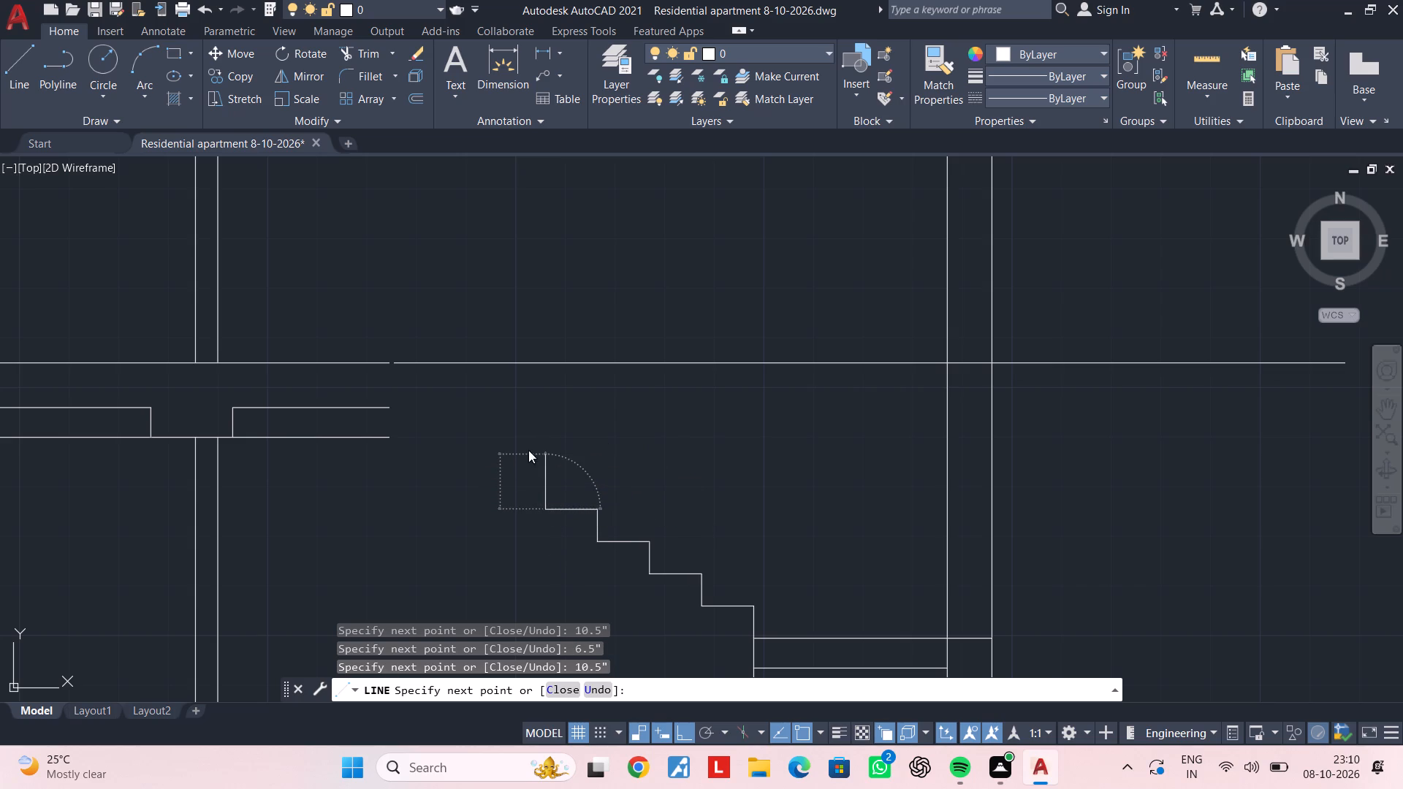
type("10.5\"")
key("Return")
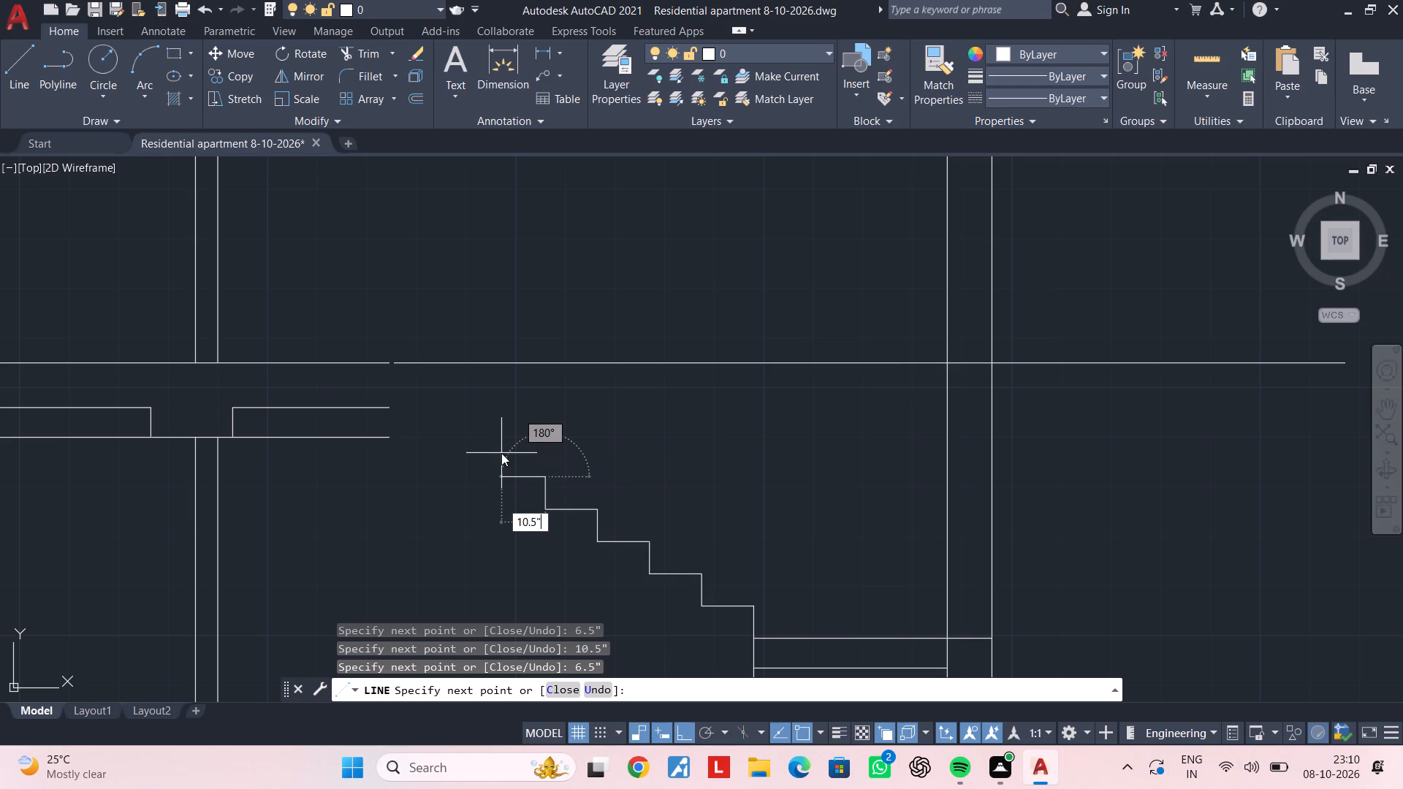
type("6.5\"")
key("Return")
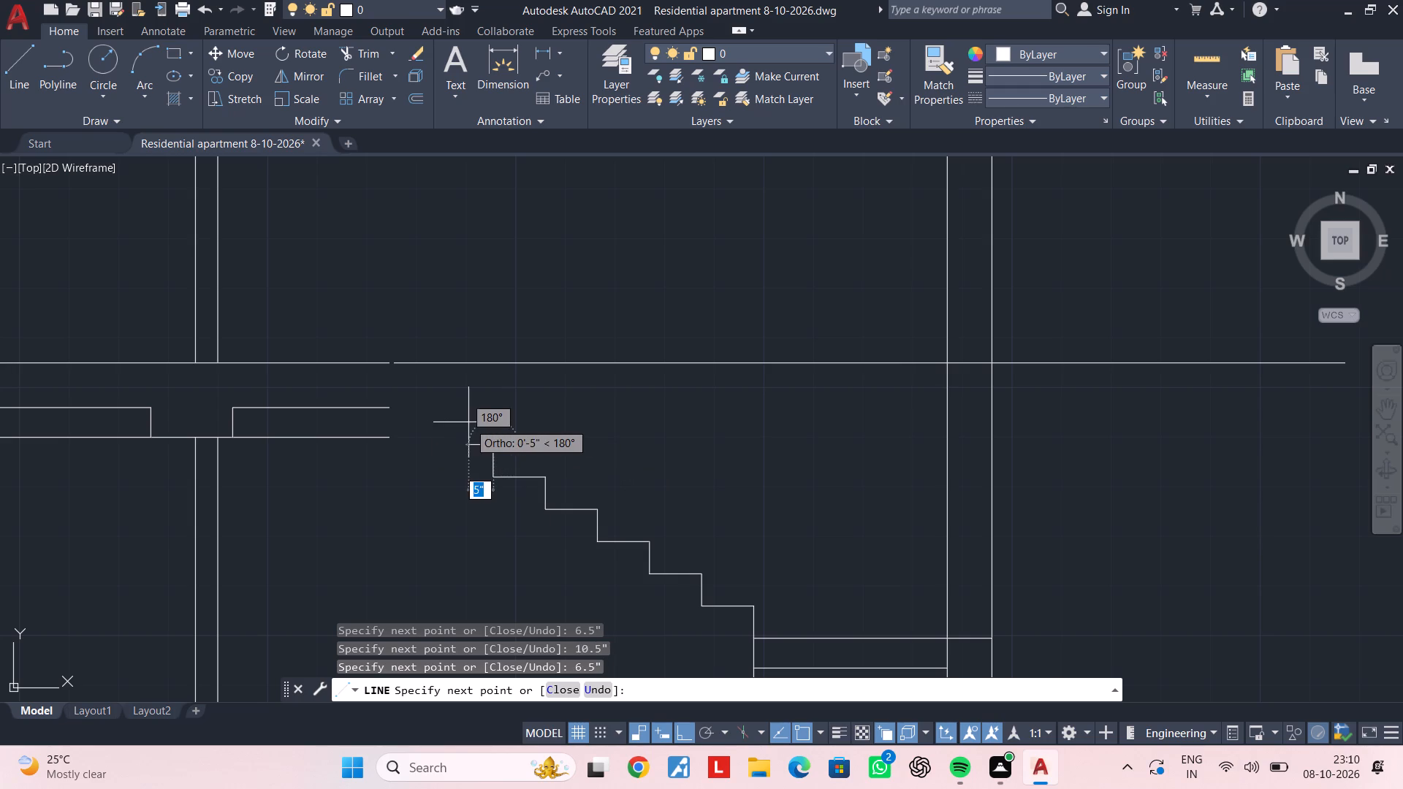
type("10.5\"")
key("Return")
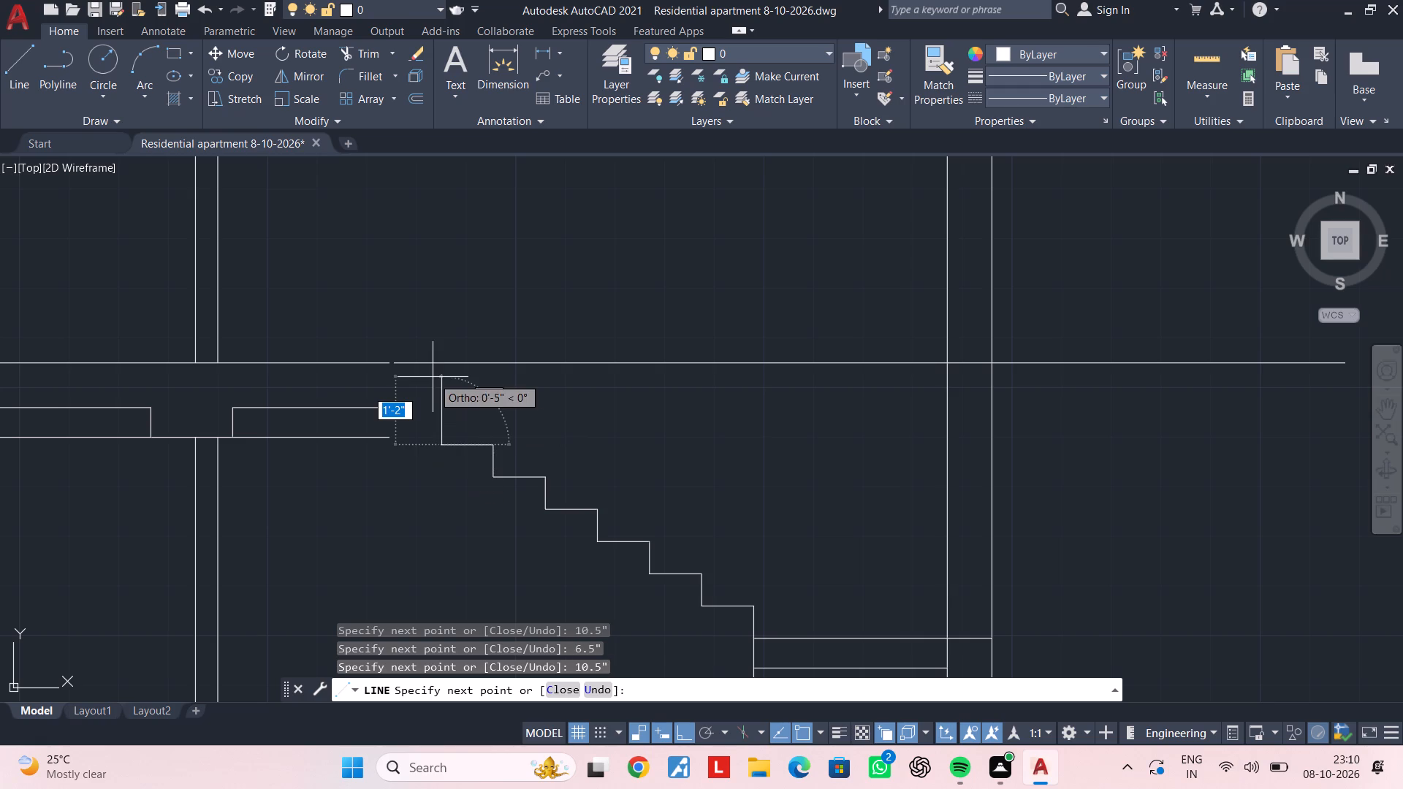
Finish the flight with a 6.5" riser, a 10.5" tread and a last riser up to the end of the floor slab's top line.
type("6.5\"")
key("Return")
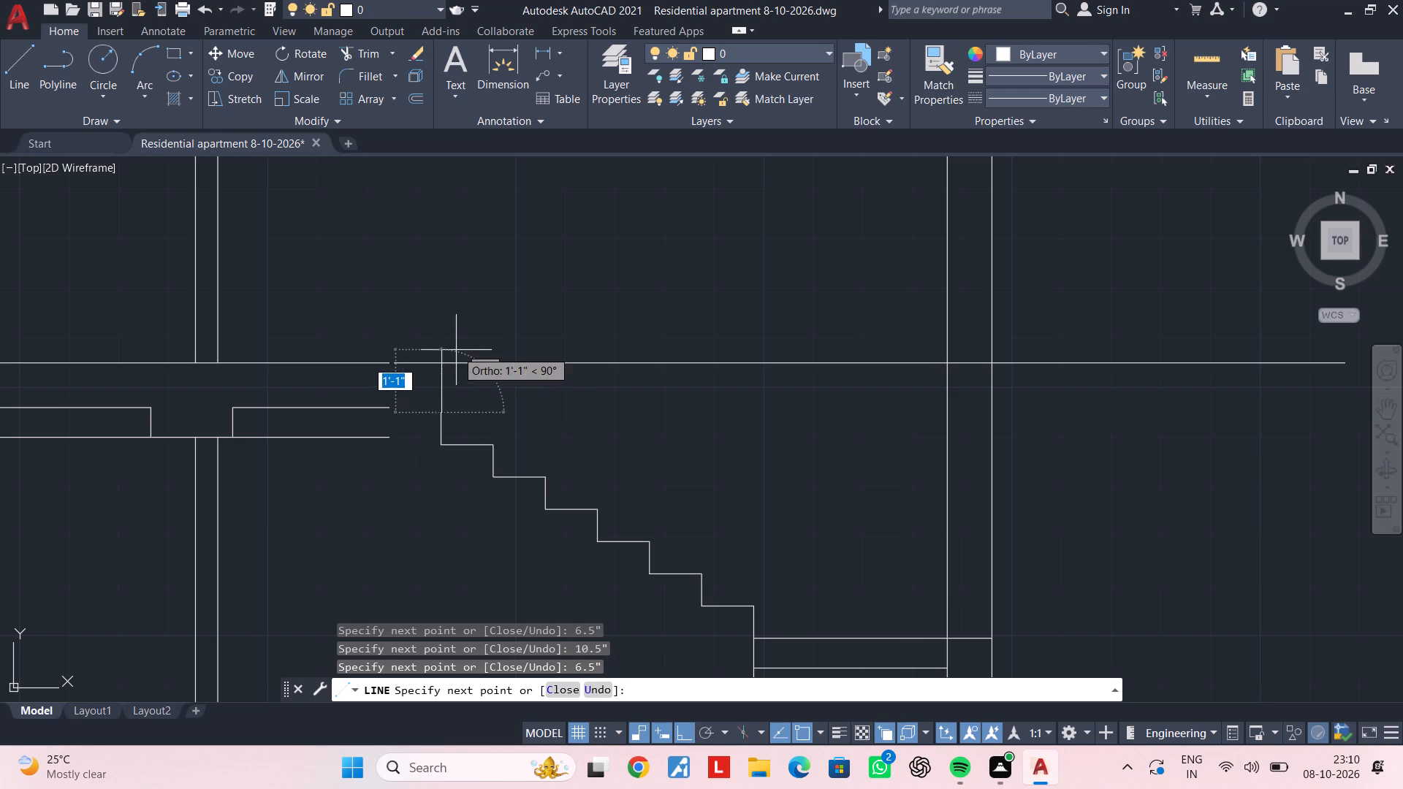
scroll(400, 389, "up", 2)
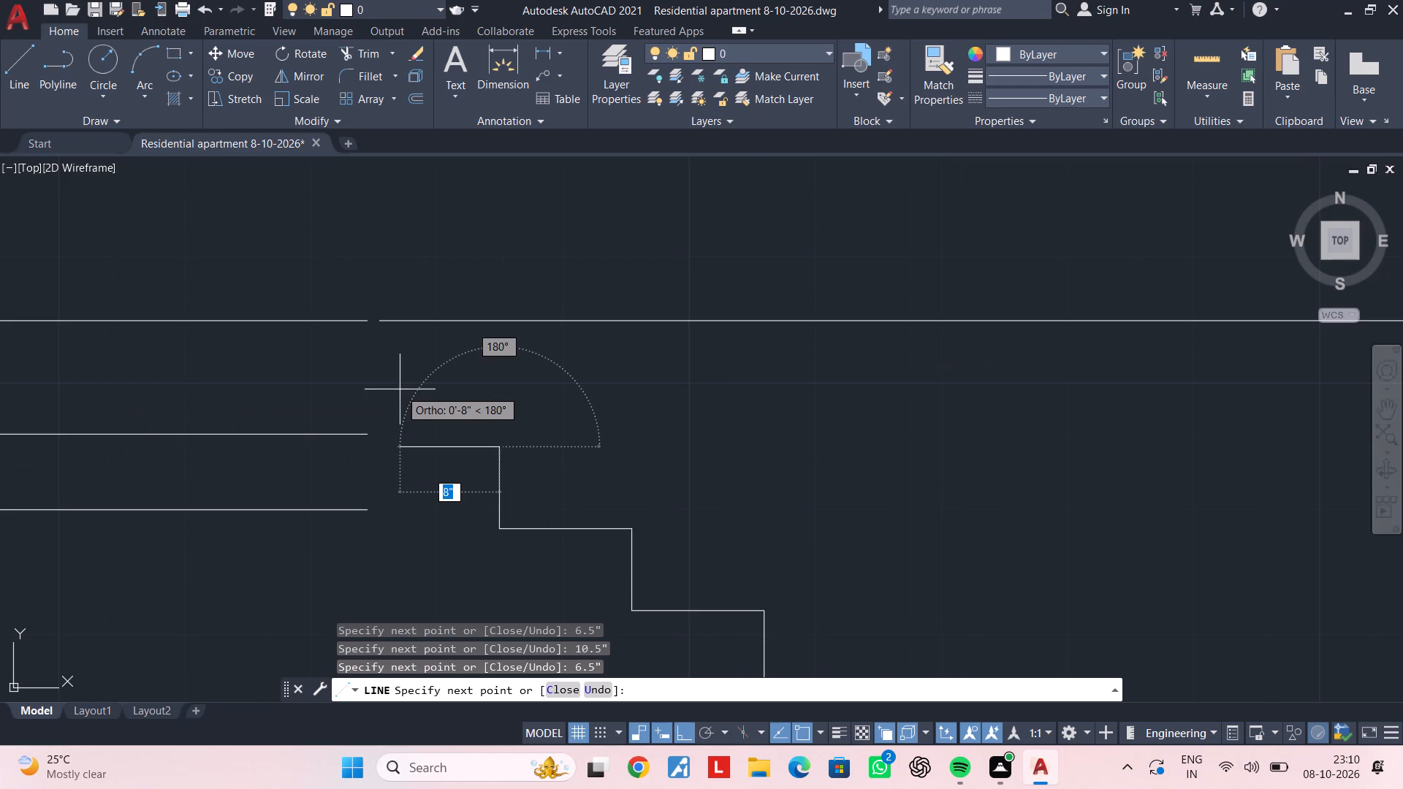
scroll(400, 390, "down", 1)
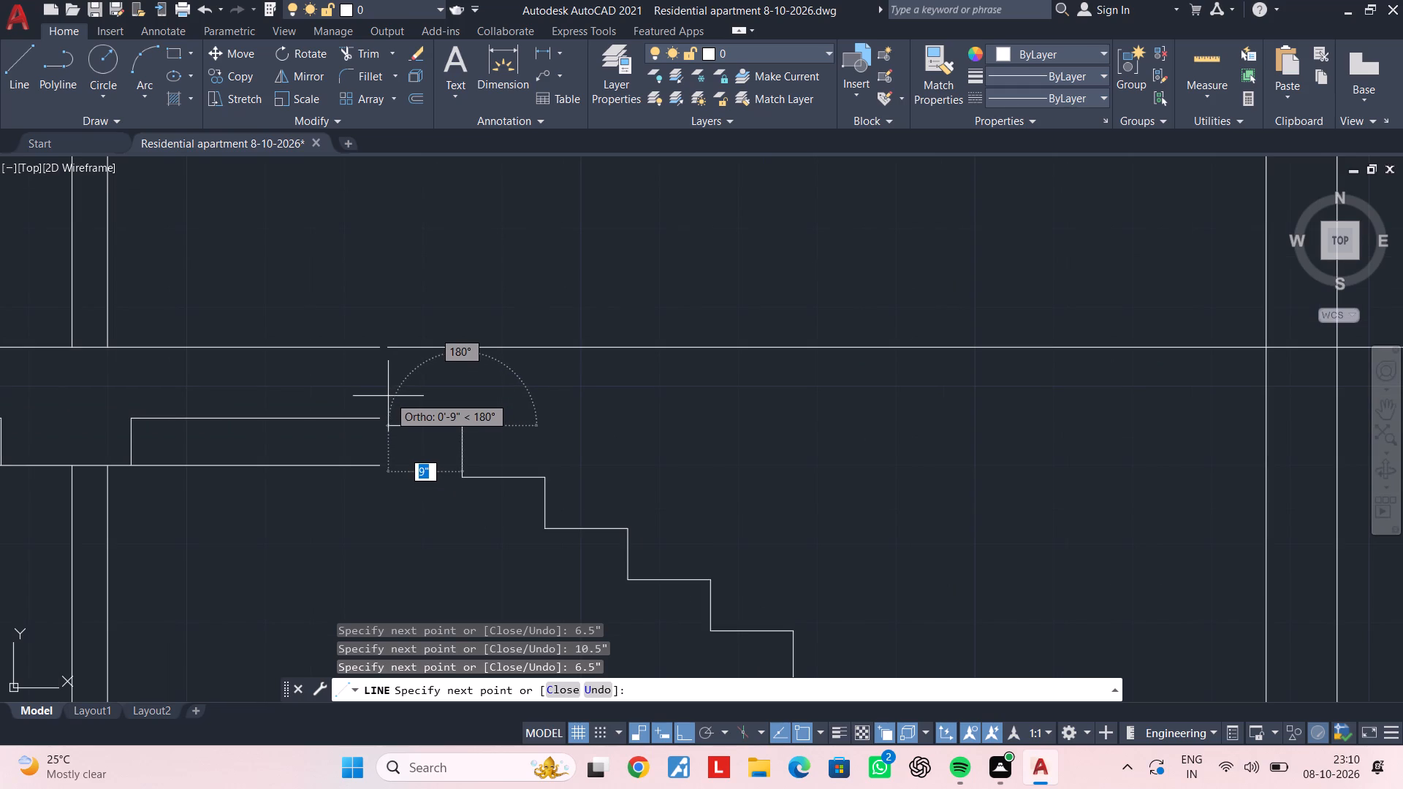
scroll(381, 399, "up", 2)
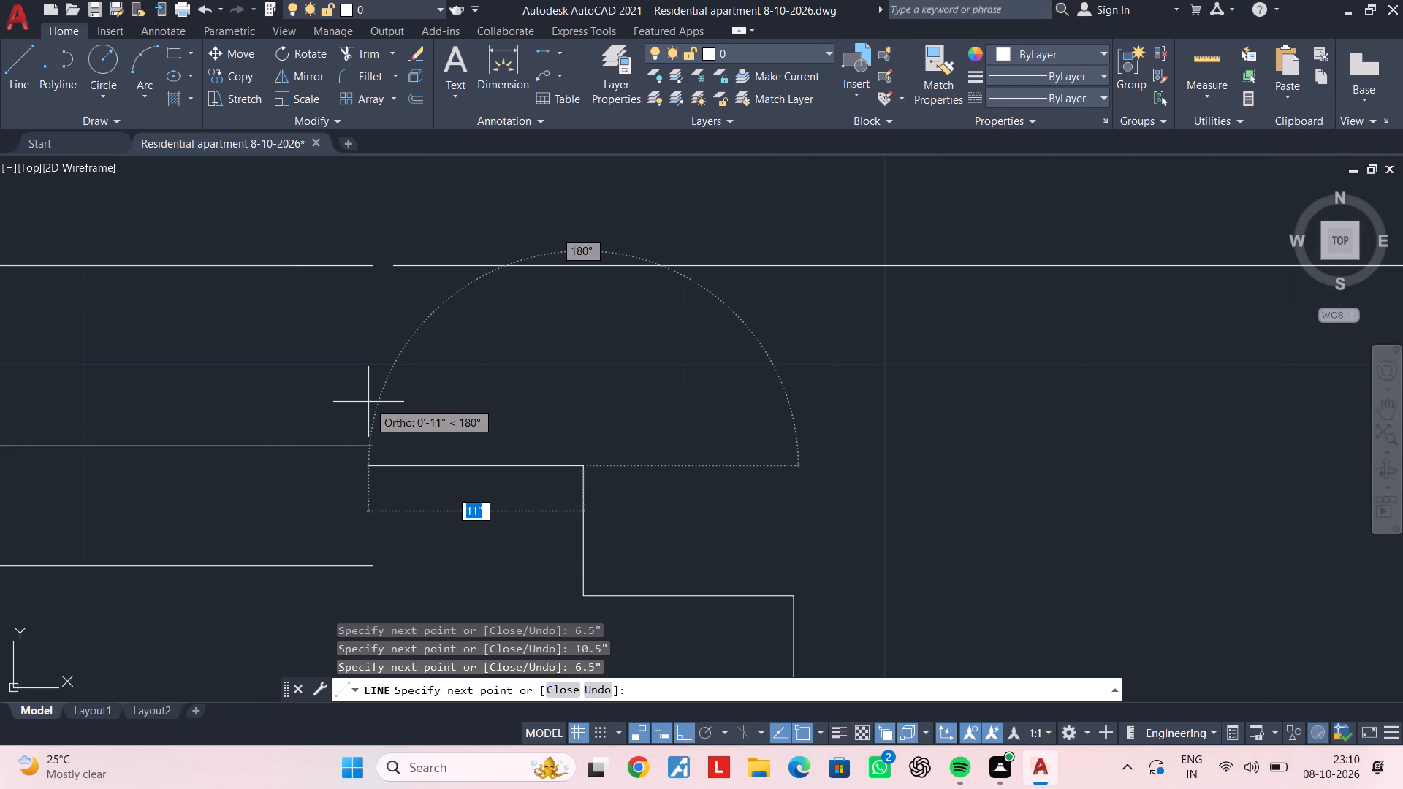
scroll(368, 402, "down", 1)
type("10.5\"")
key("Return")
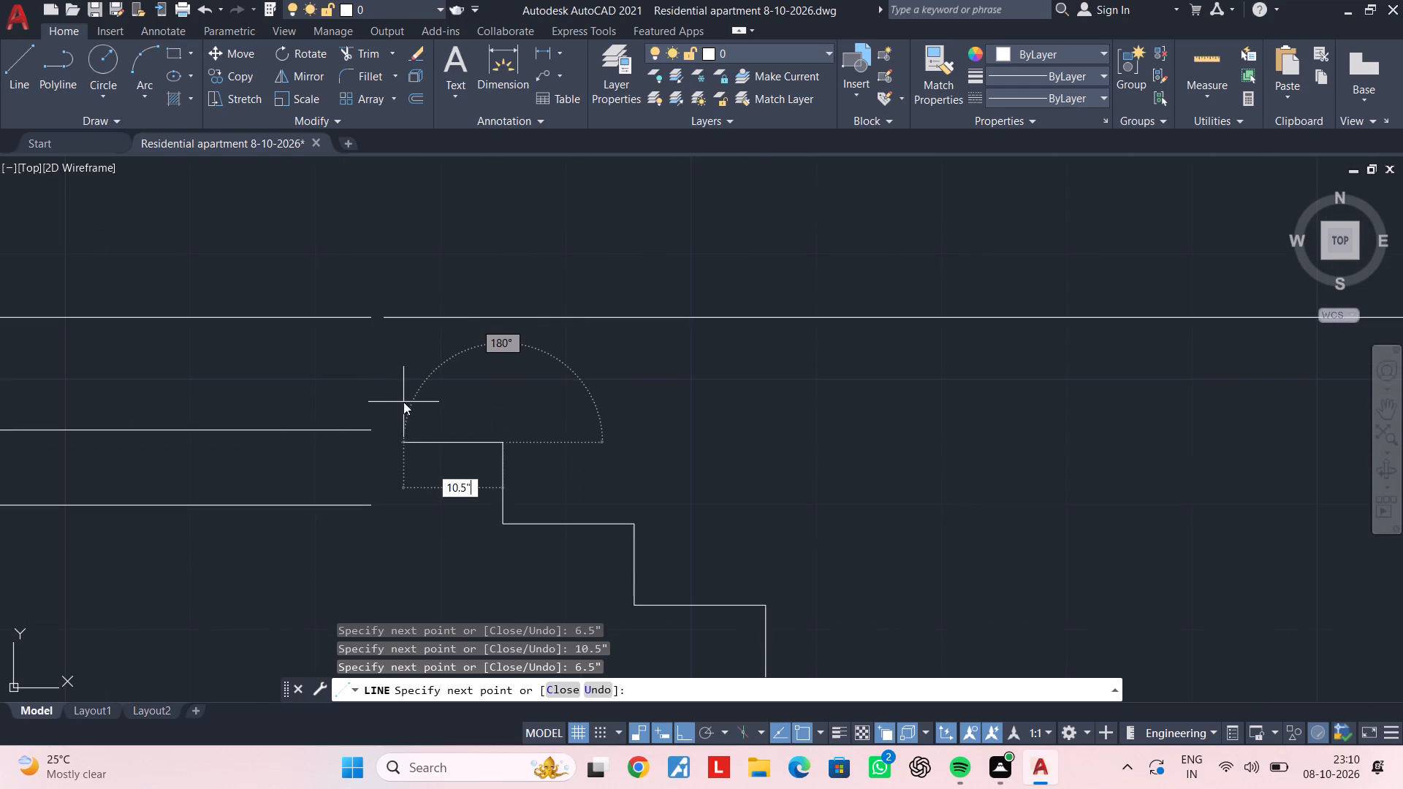
left_click(370, 319)
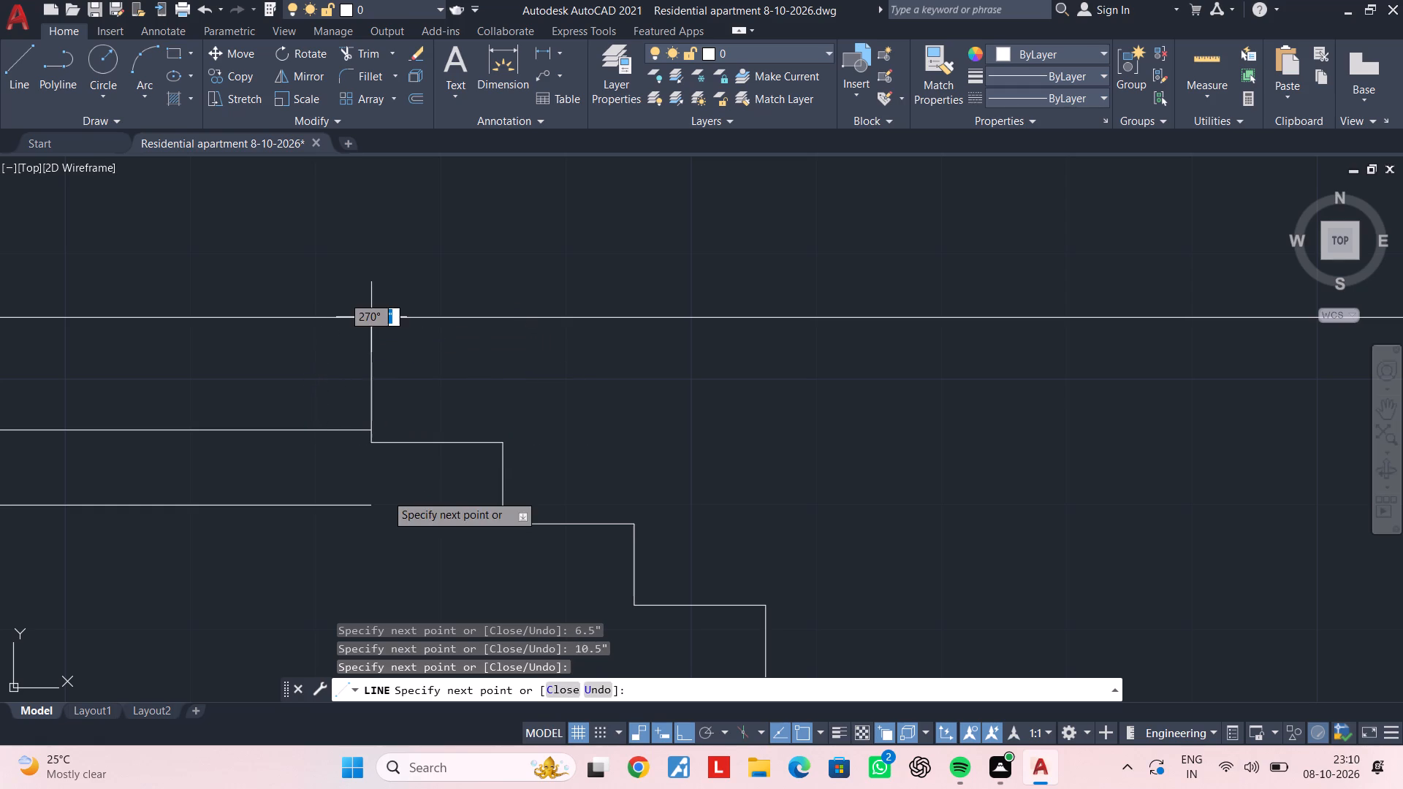
key("Escape")
key("Escape")
Trim the beam's bottom line where it runs past the beam's side face towards the new upper flight.
scroll(387, 511, "down", 4)
middle_click_drag(392, 511, 564, 461)
scroll(539, 480, "up", 2)
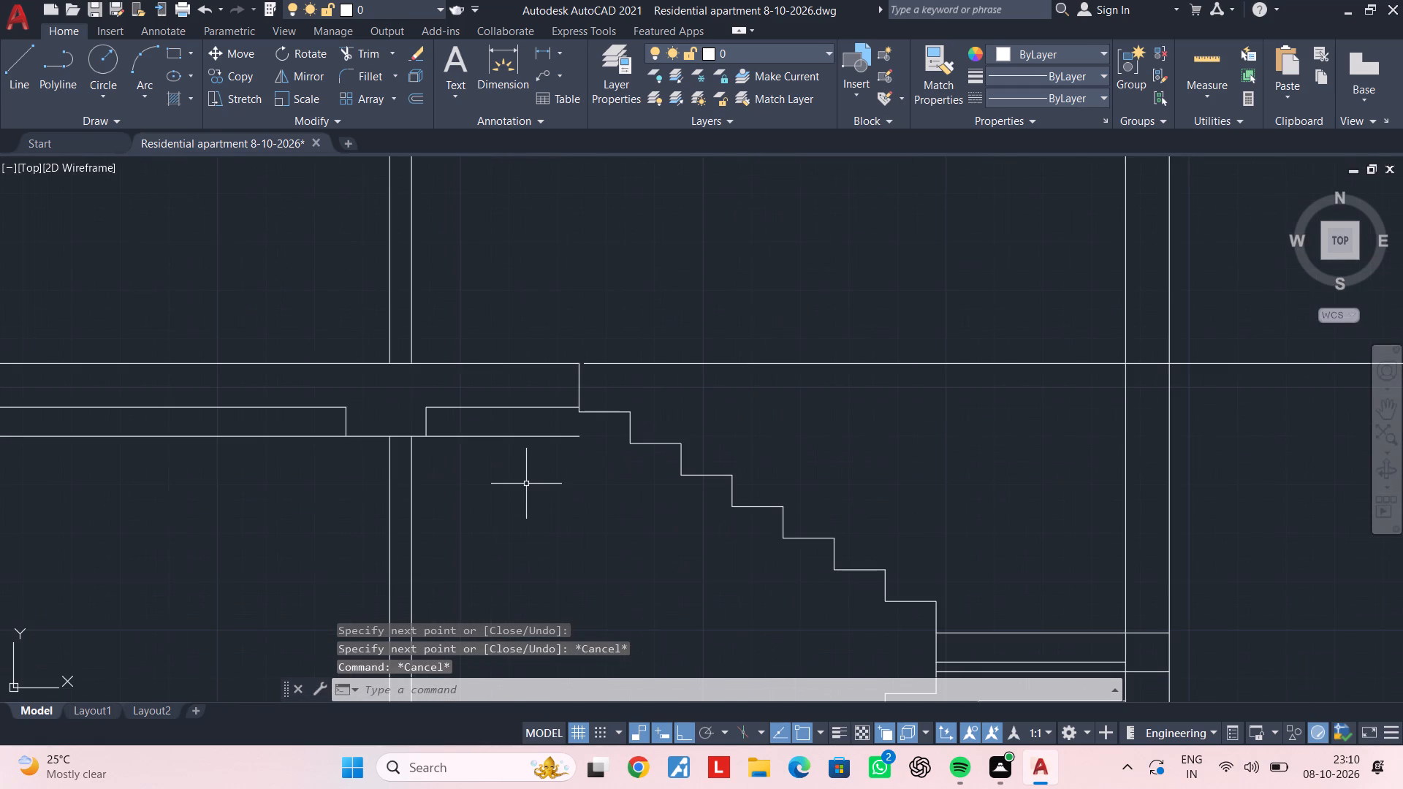
middle_click_drag(525, 489, 525, 501)
key("Escape")
key("Escape")
key("Escape")
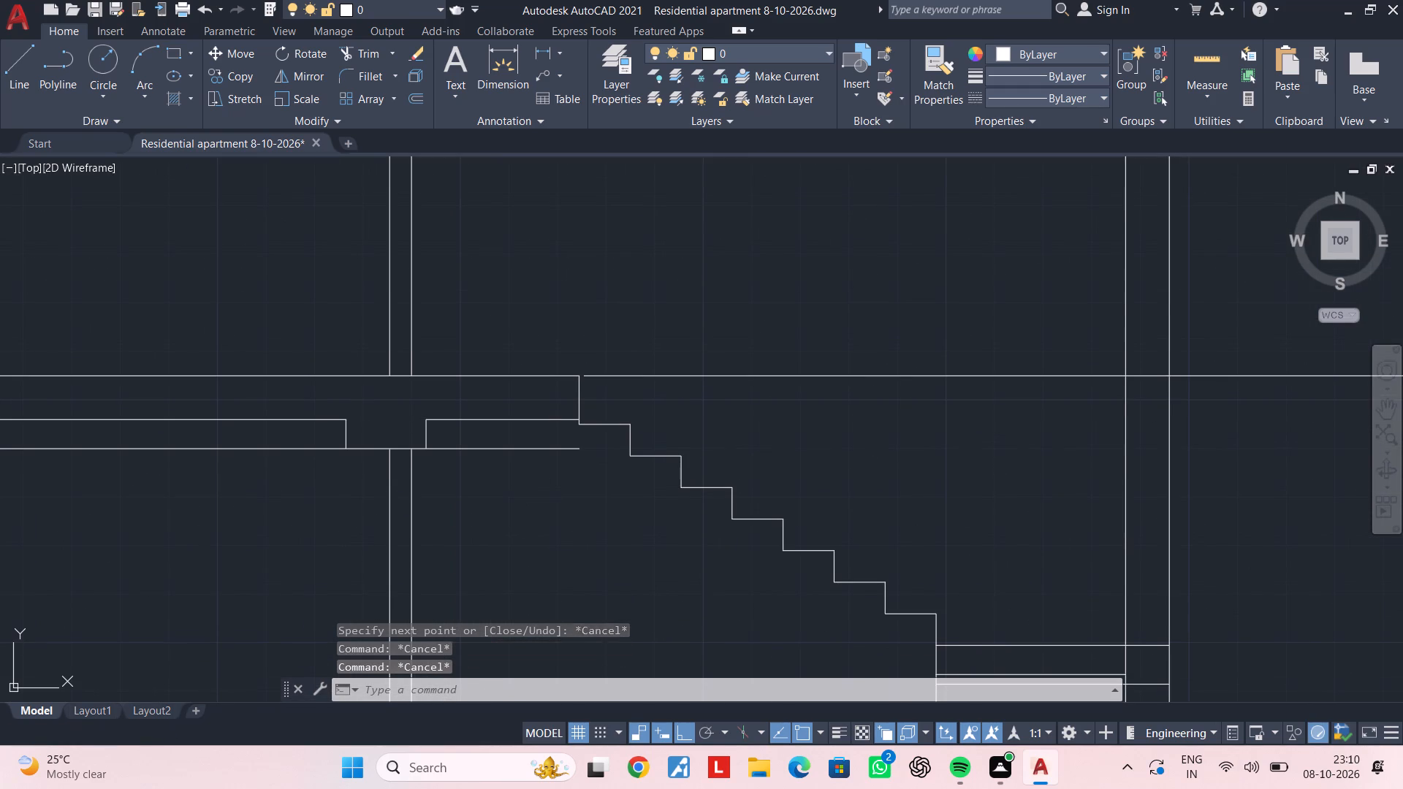
key("Escape")
key("t")
key("r")
key("space")
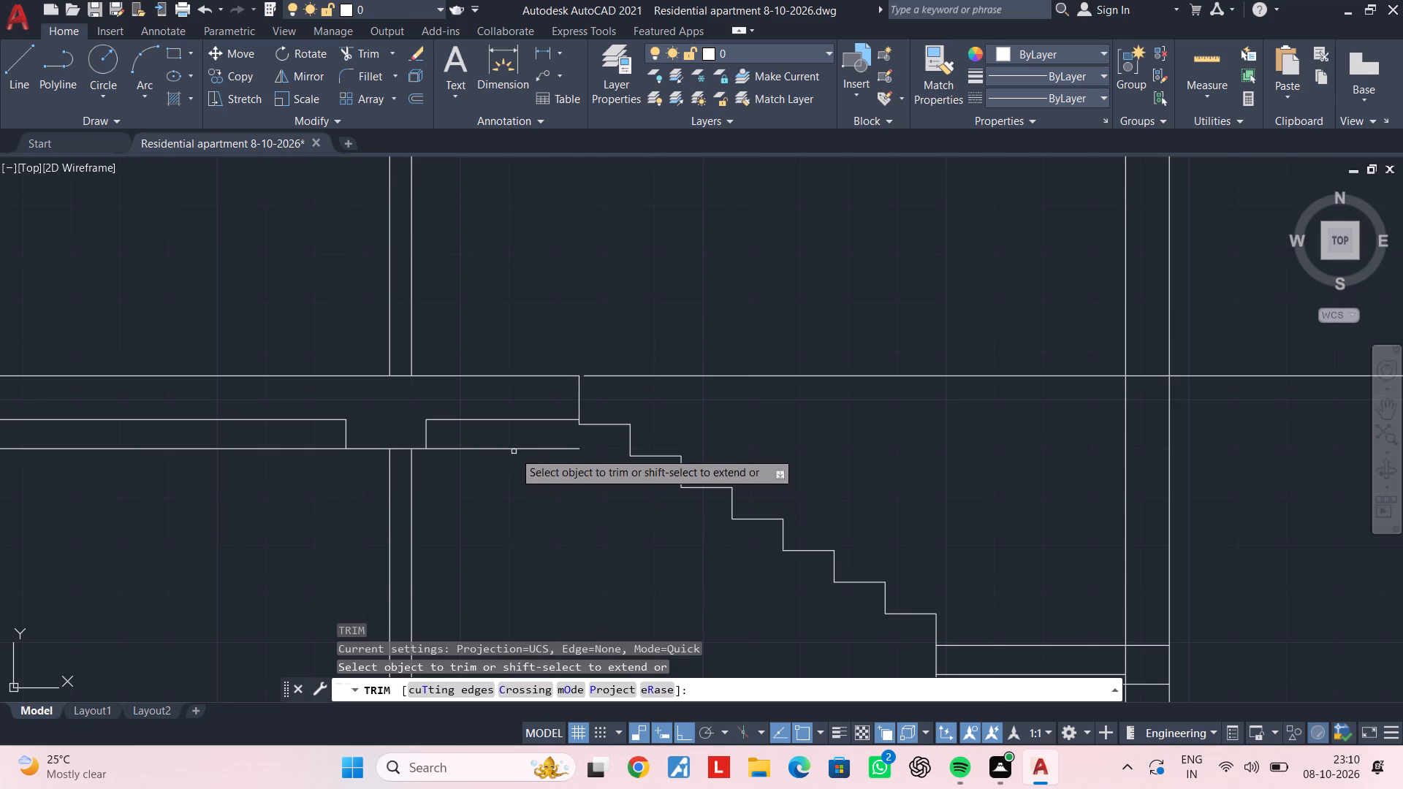
left_click(514, 449)
key("Escape")
key("Escape")
key("Escape")
key("Escape")
key("Escape")
key("Escape")
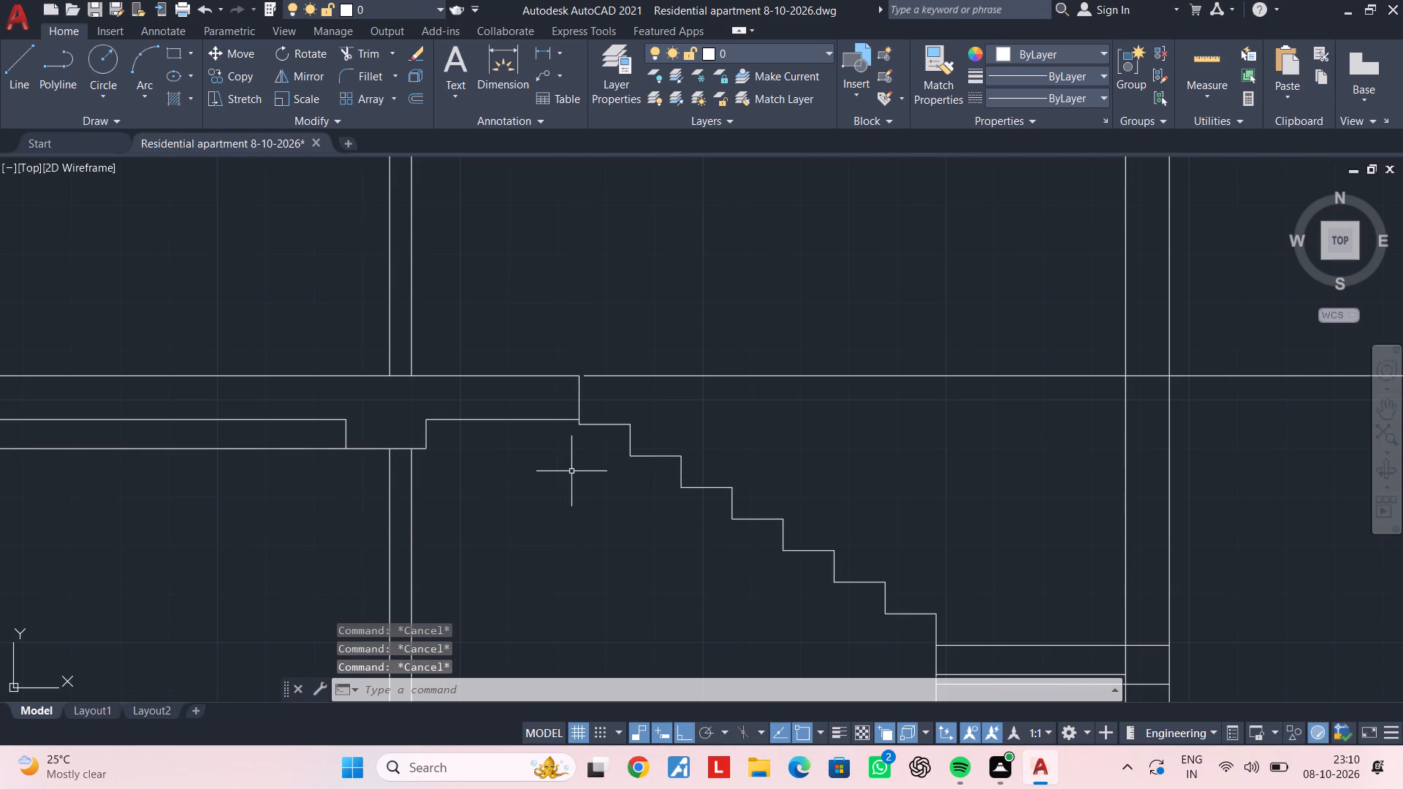
key("Escape")
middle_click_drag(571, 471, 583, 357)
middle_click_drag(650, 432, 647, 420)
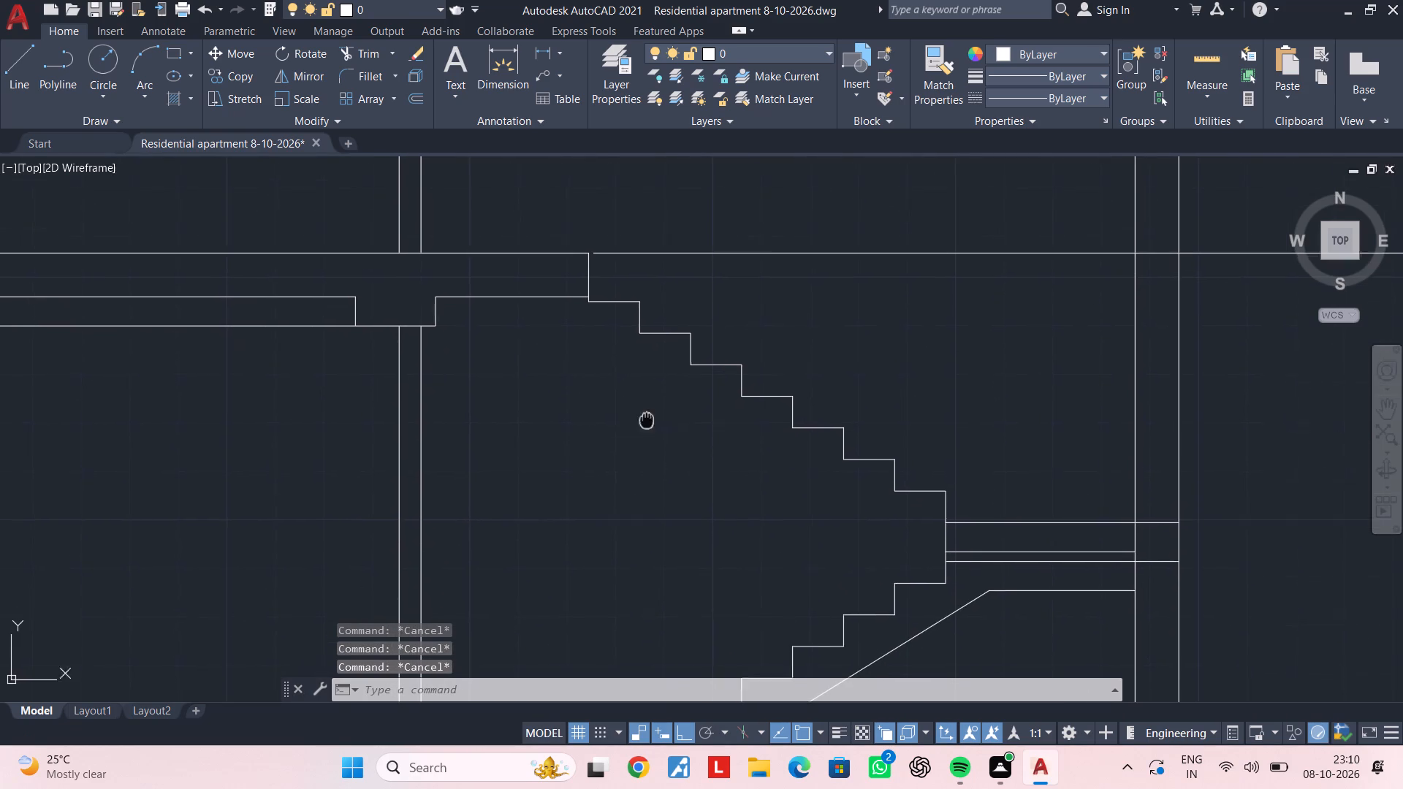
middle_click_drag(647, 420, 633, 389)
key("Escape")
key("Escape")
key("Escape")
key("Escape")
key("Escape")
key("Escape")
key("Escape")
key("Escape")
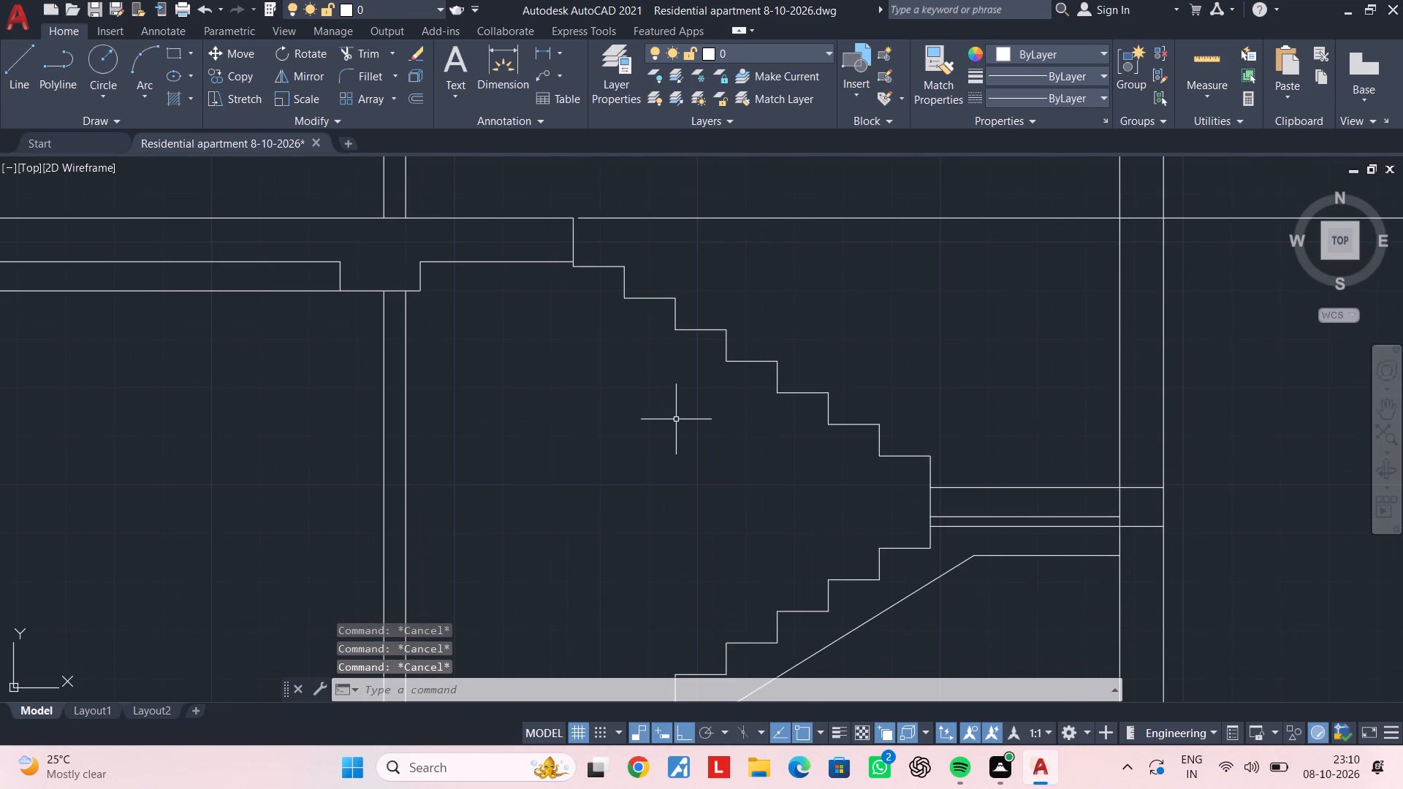
Draw a diagonal line under the upper flight's steps, from the landing's top corner to the foot of the last riser.
type("l")
key("space")
scroll(891, 465, "up", 1)
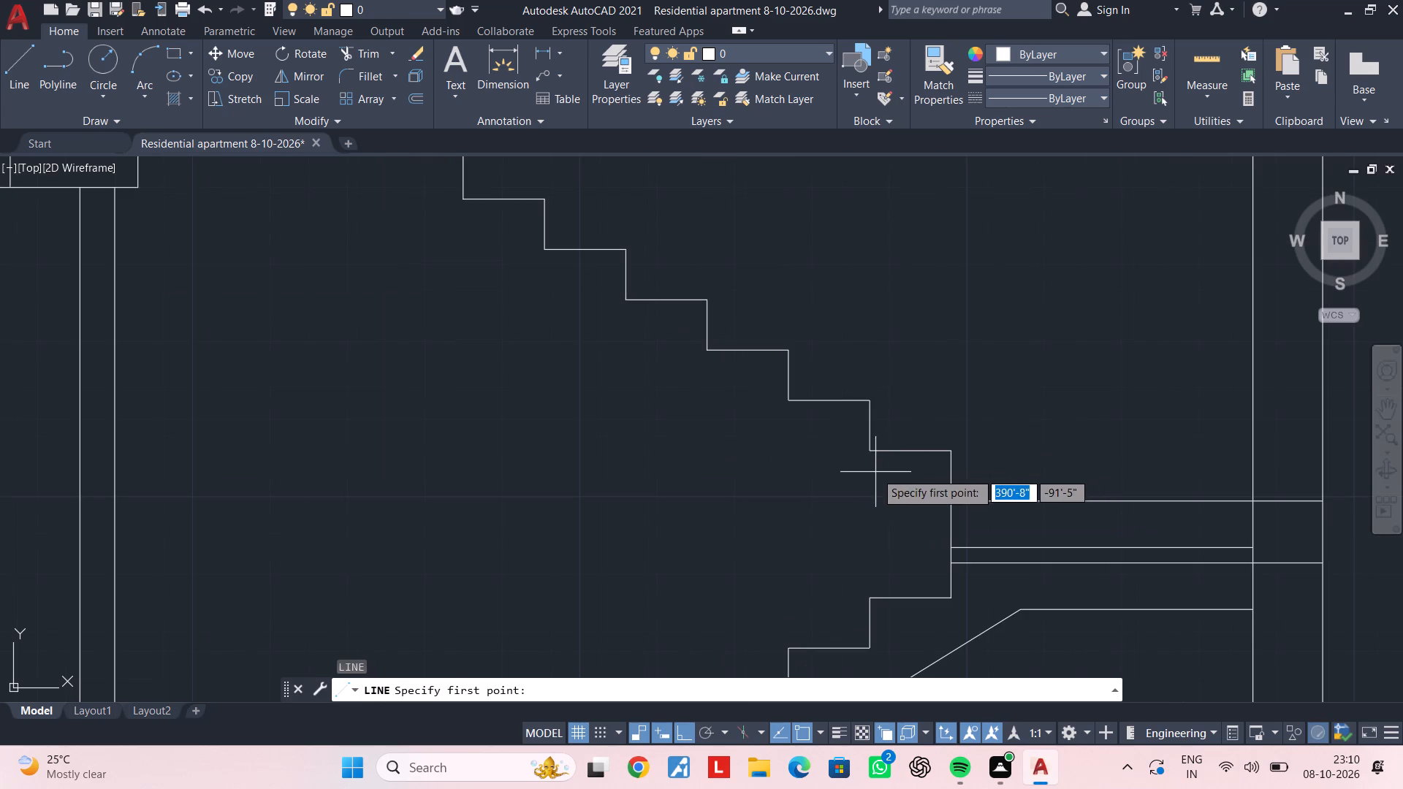
left_click(951, 502)
middle_click_drag(701, 339, 826, 443)
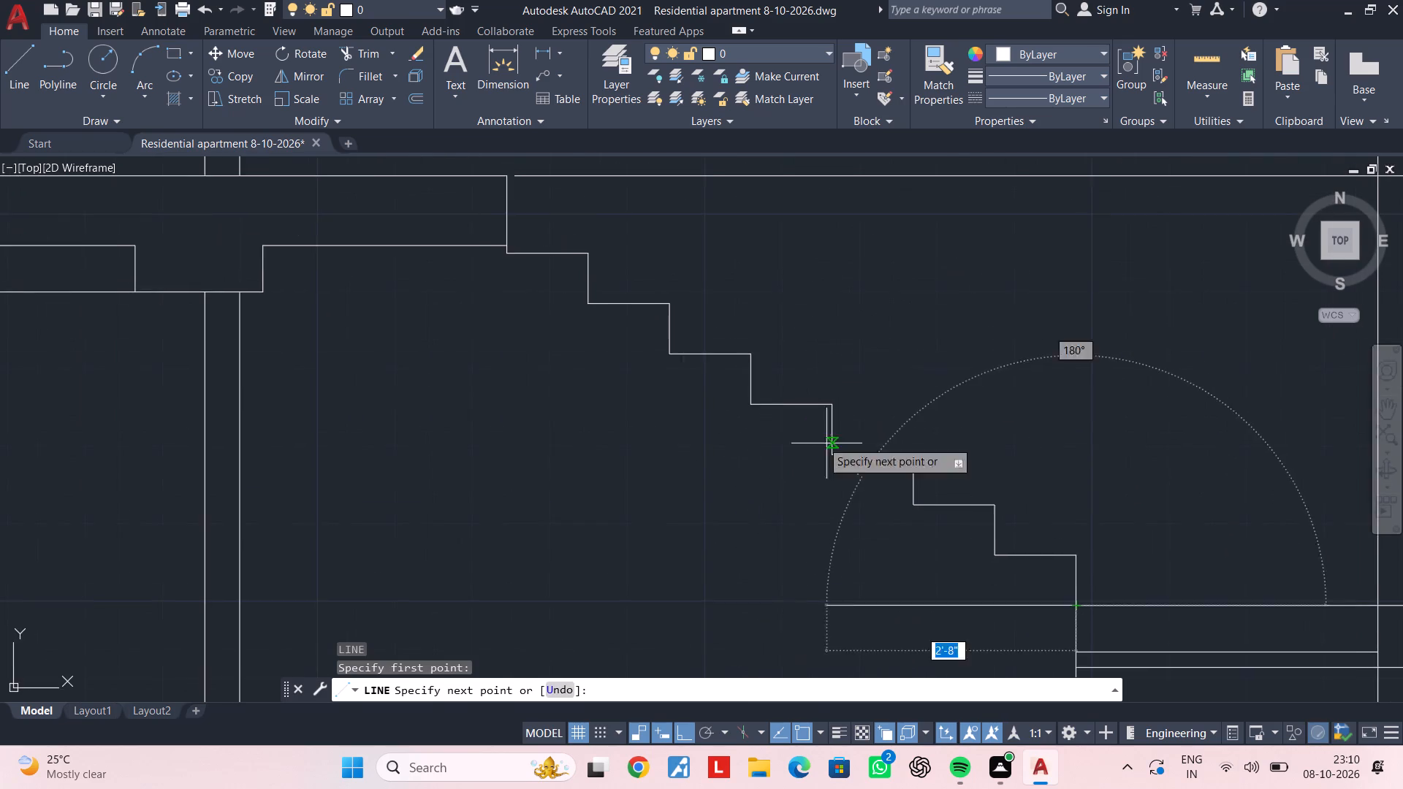
middle_click_drag(494, 287, 604, 356)
scroll(495, 287, "down", 1)
scroll(603, 352, "up", 2)
left_click(620, 313)
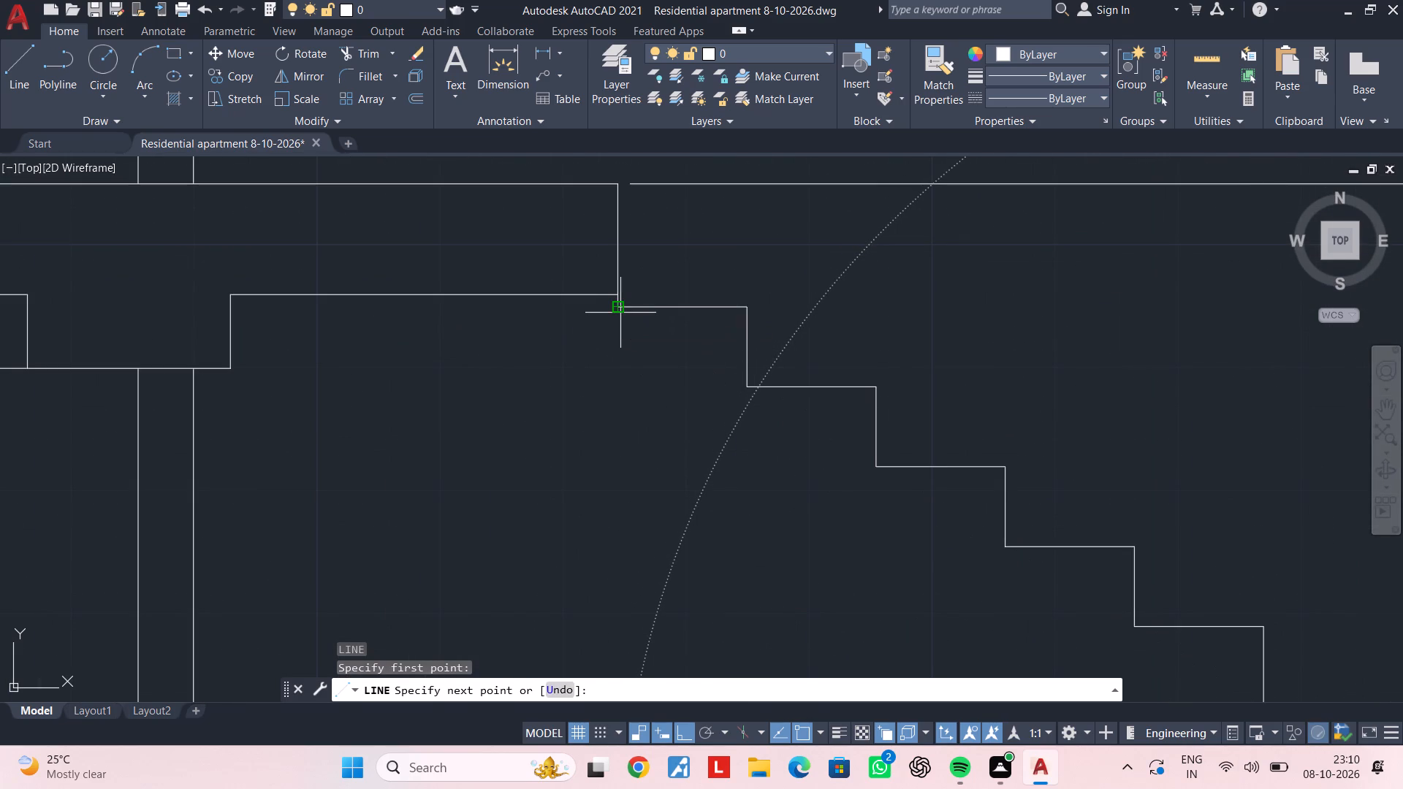
scroll(625, 316, "down", 3)
middle_click_drag(702, 363, 693, 329)
key("Escape")
key("Escape")
key("Escape")
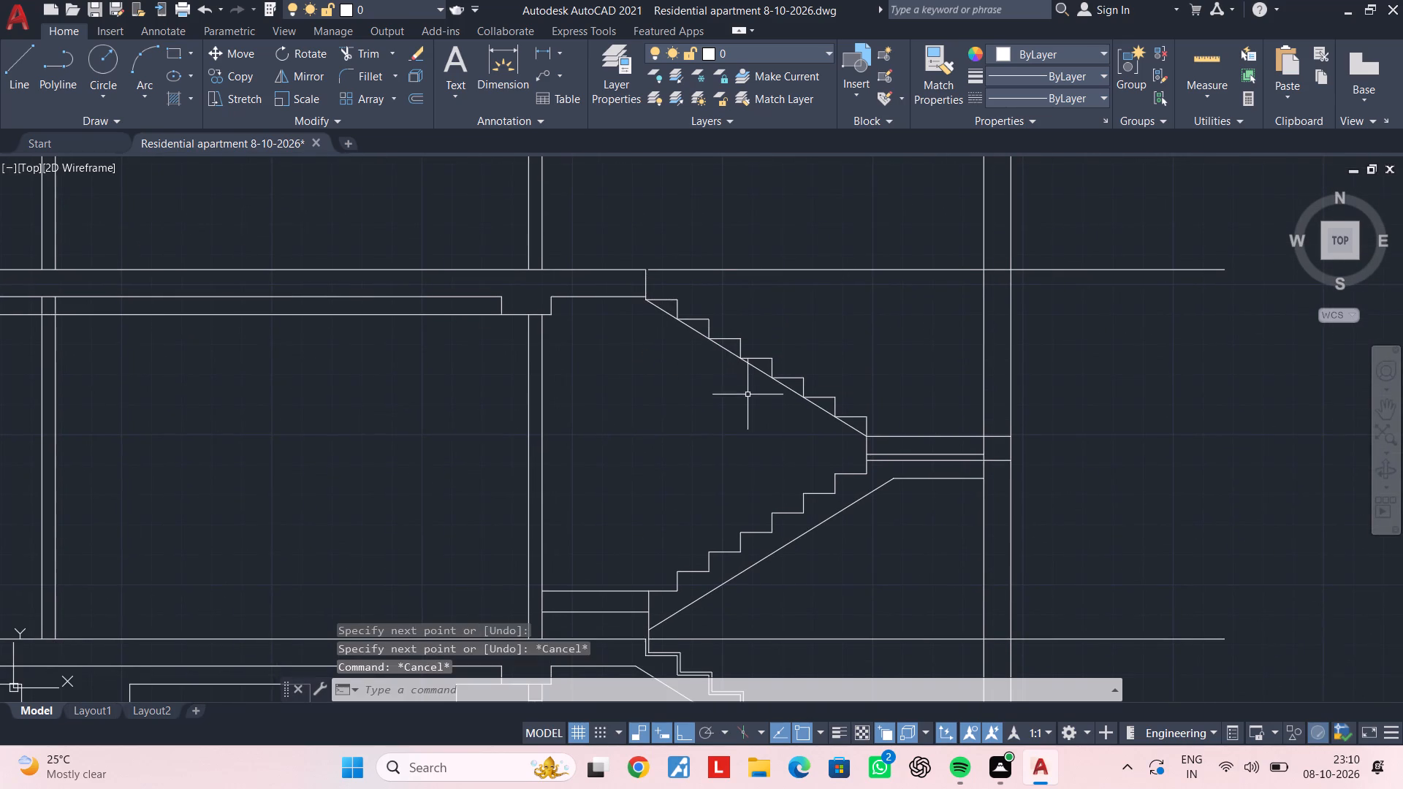
middle_click_drag(748, 396, 753, 382)
key("Escape")
key("Escape")
key("Escape")
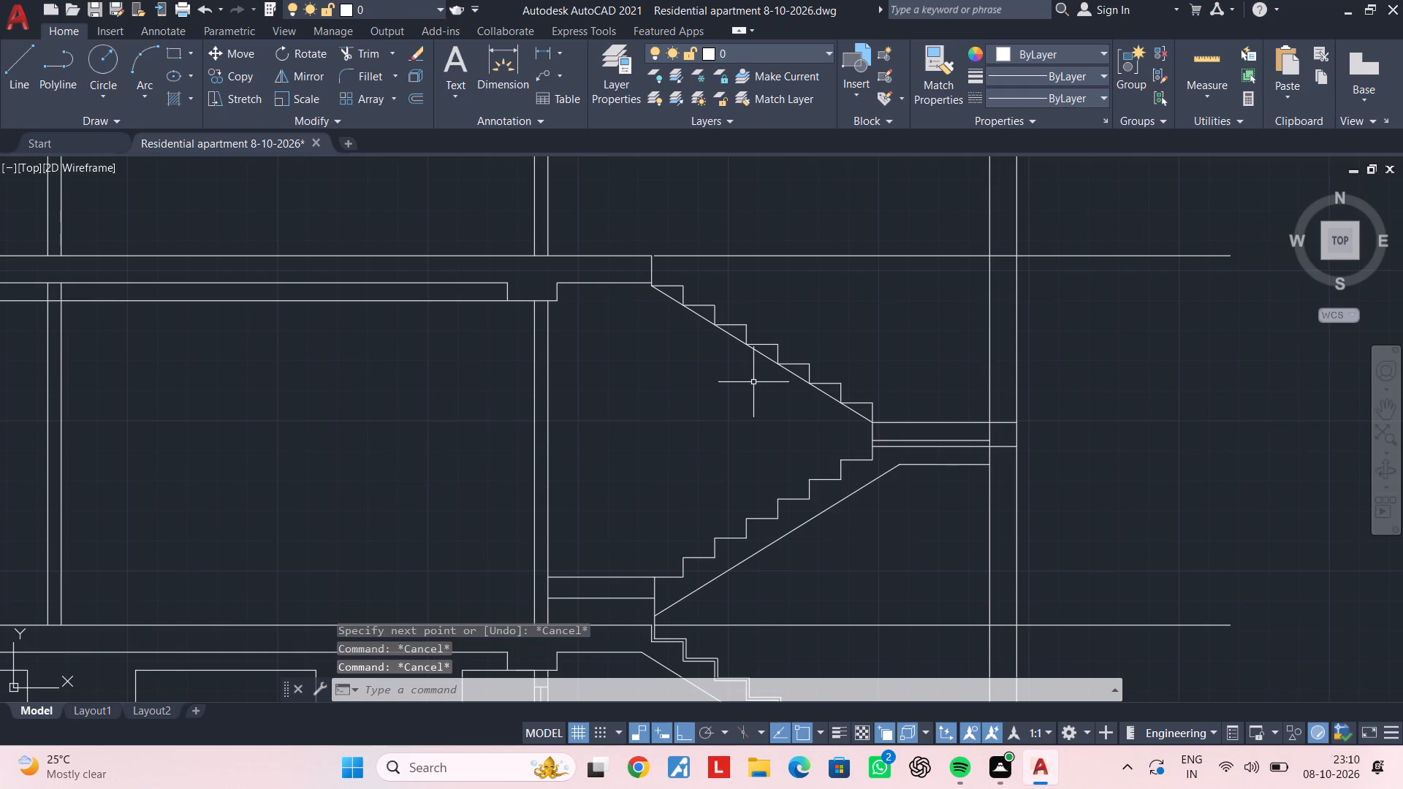
Offset the diagonal line 6" to its underside to form the upper flight's waist slab.
scroll(755, 382, "up", 1)
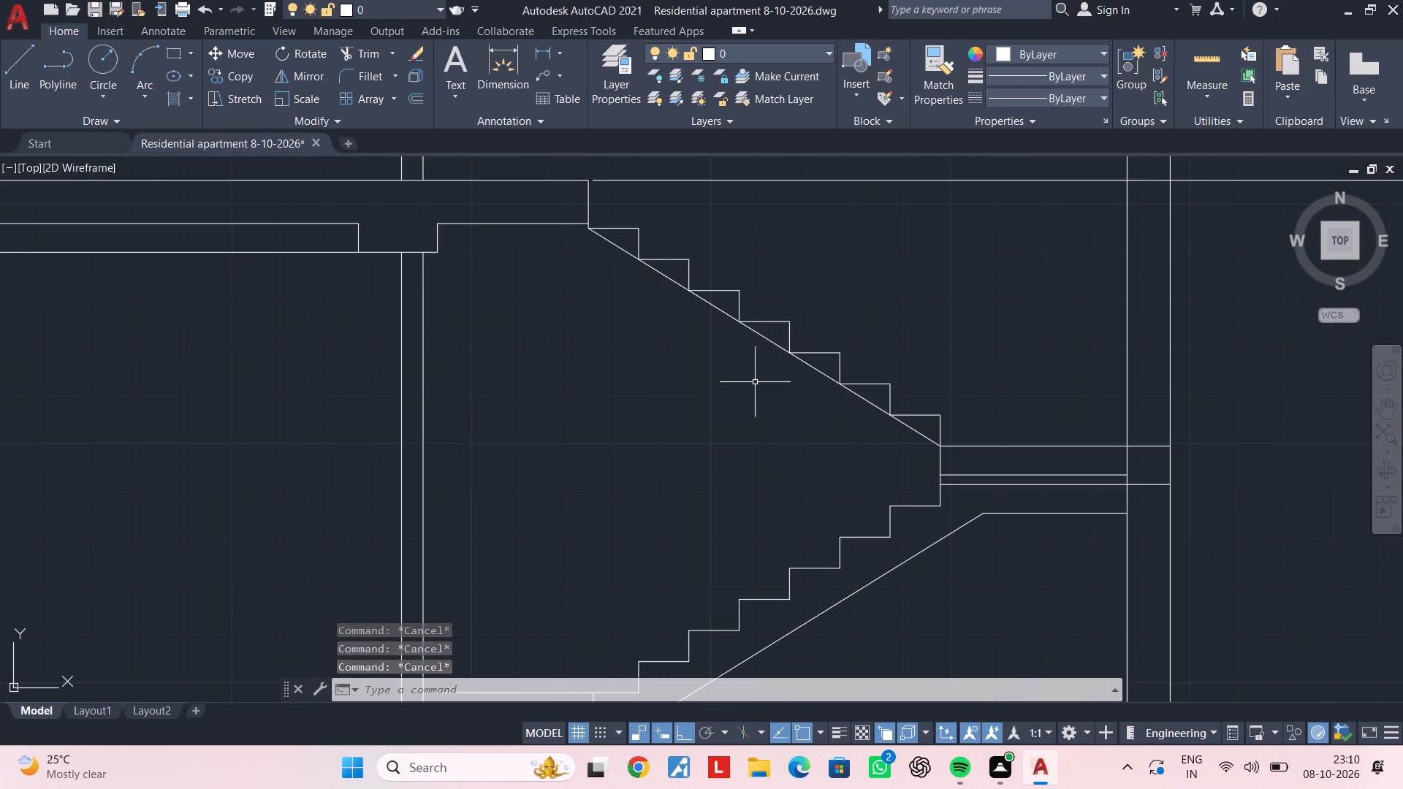
middle_click_drag(735, 393, 711, 401)
scroll(710, 401, "up", 1)
key("Escape")
key("Escape")
type("of 6\"")
key("Return")
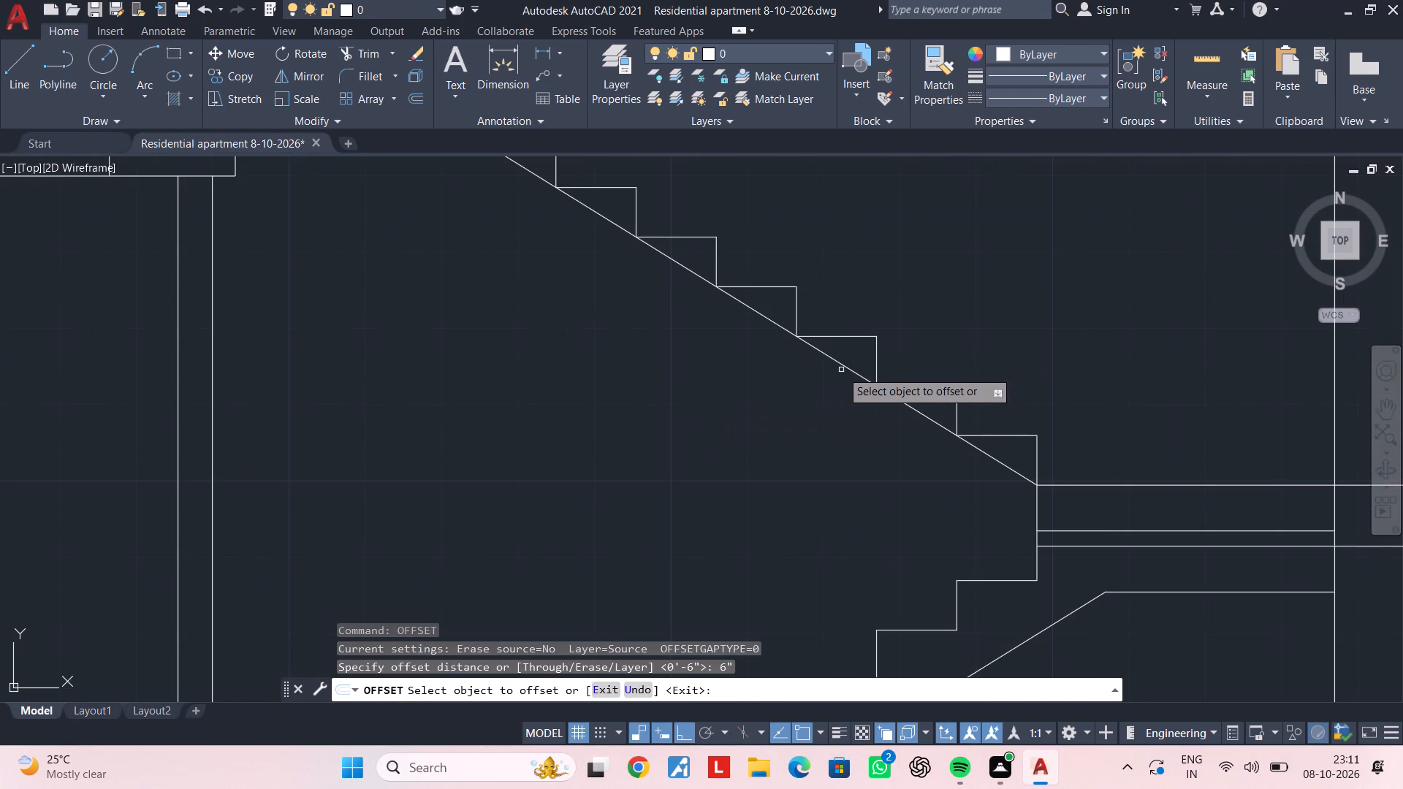
left_click(847, 365)
left_click(824, 479)
key("Escape")
key("Escape")
key("Escape")
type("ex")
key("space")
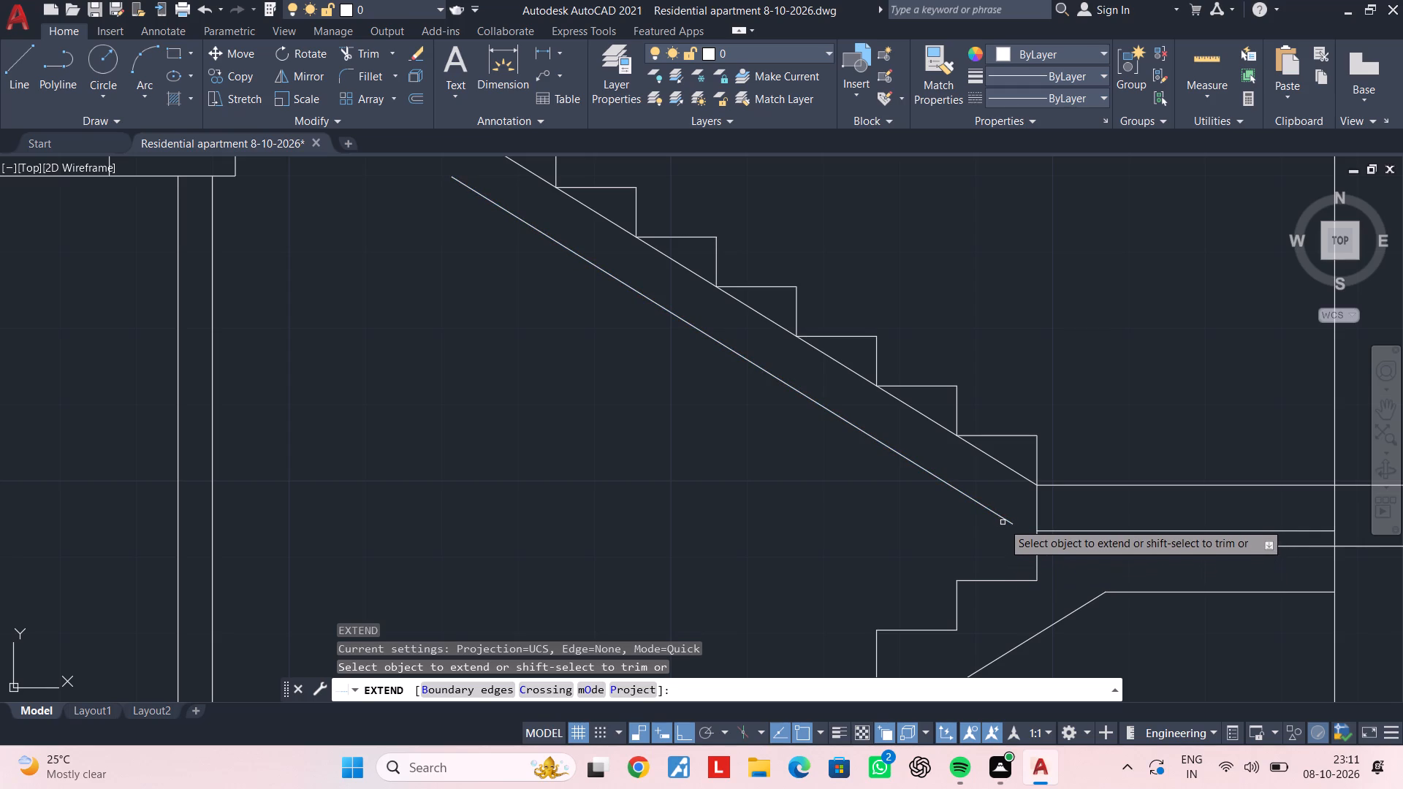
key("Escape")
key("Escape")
Move the offset line so its lower end meets the corner of the landing slab's underside.
middle_click_drag(1005, 528, 973, 522)
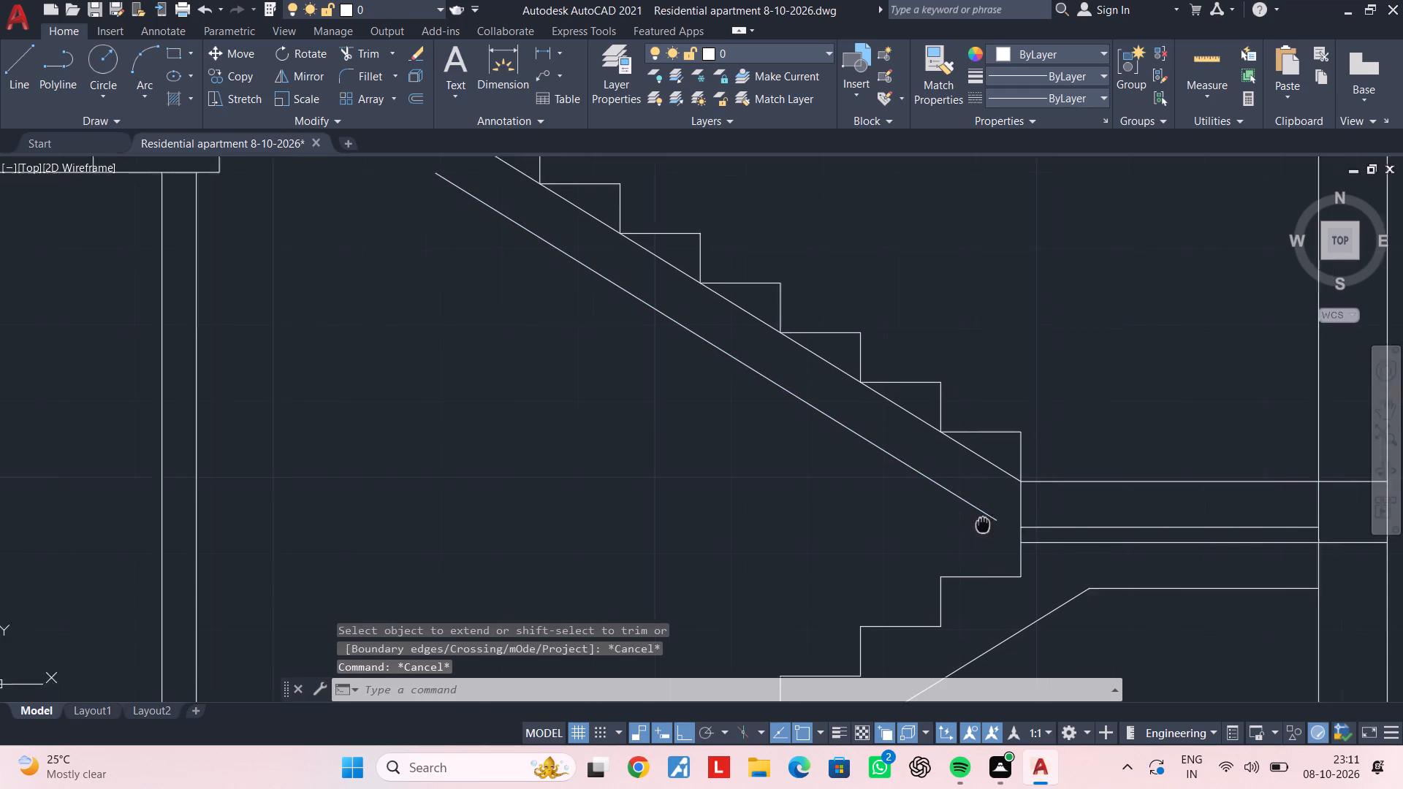
middle_click_drag(973, 522, 900, 509)
key("Escape")
scroll(900, 505, "up", 1)
left_click(899, 500)
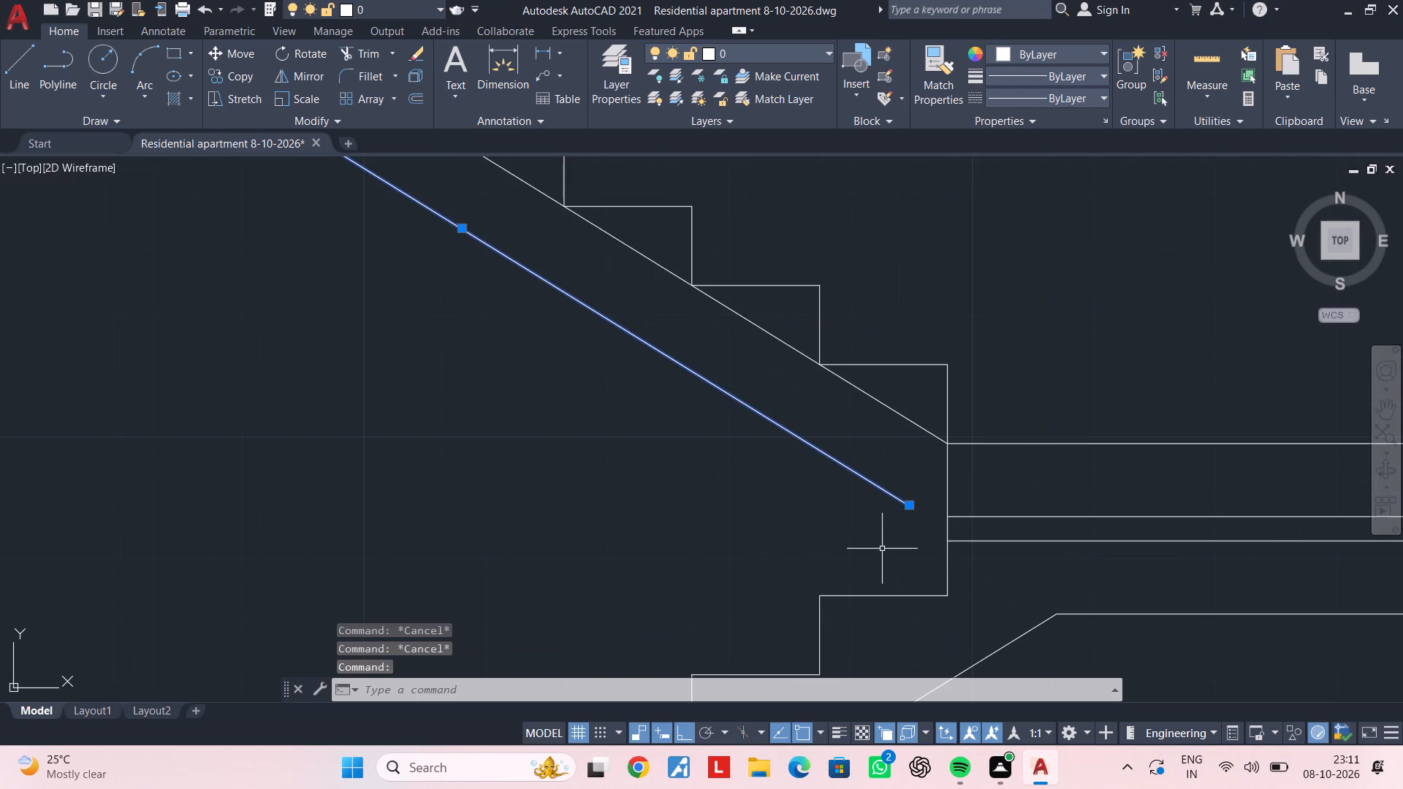
type("m")
key("space")
scroll(921, 519, "up", 2)
left_click(885, 492)
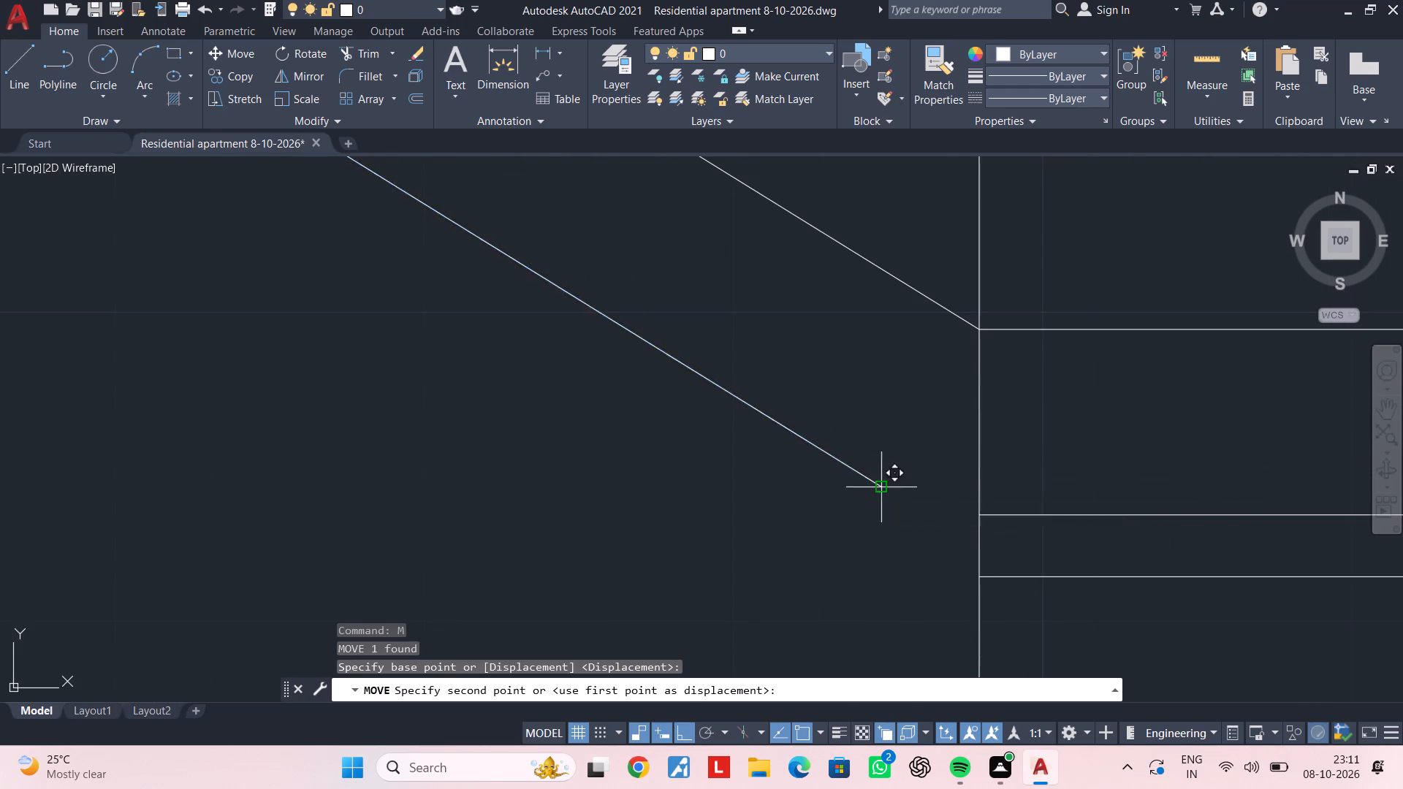
left_click(979, 516)
scroll(809, 511, "down", 2)
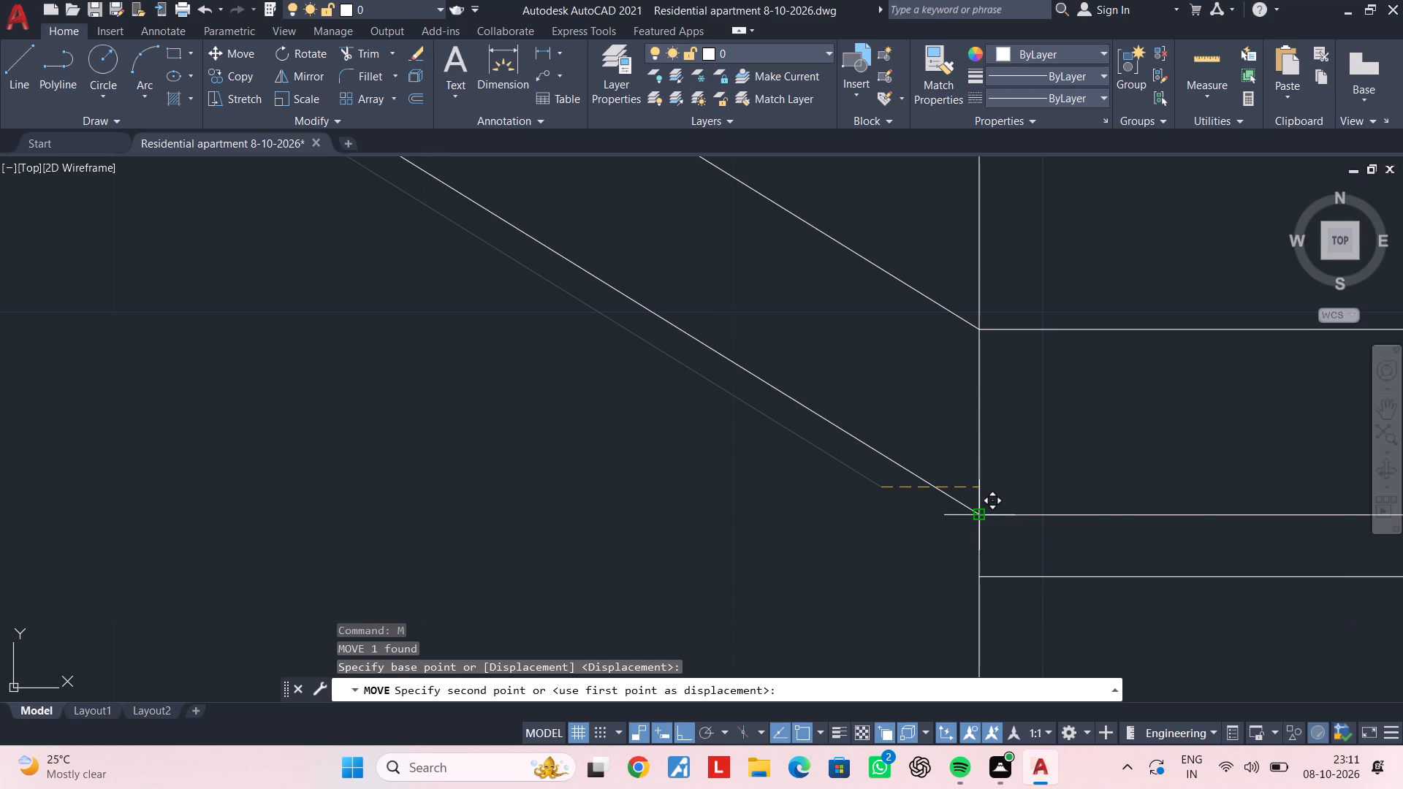
scroll(744, 492, "down", 3)
middle_click_drag(744, 492, 818, 576)
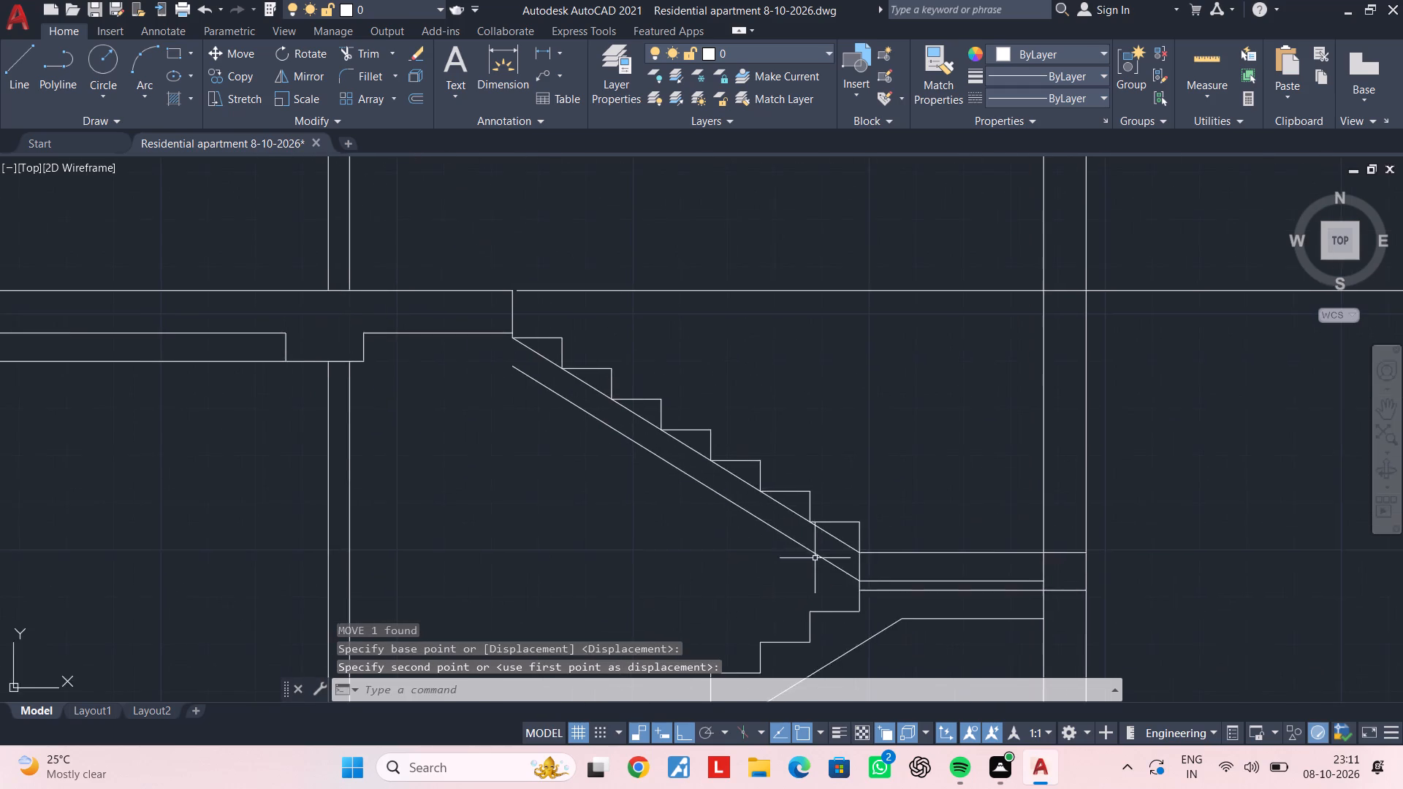
Delete the original diagonal line that touches the inner corners of the upper flight's steps.
scroll(818, 546, "up", 2)
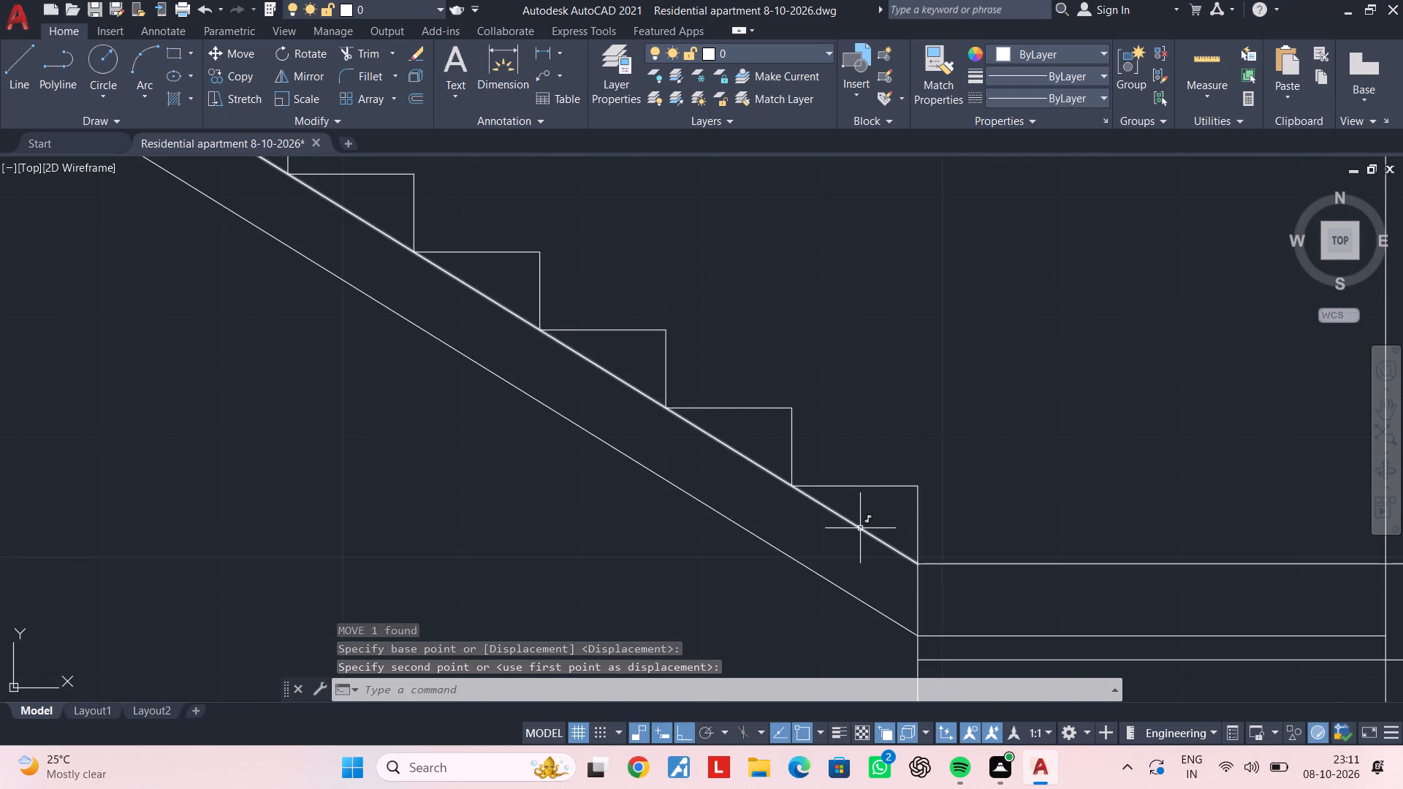
left_click(860, 528)
key("Delete")
key("Escape")
key("Escape")
scroll(692, 544, "down", 2)
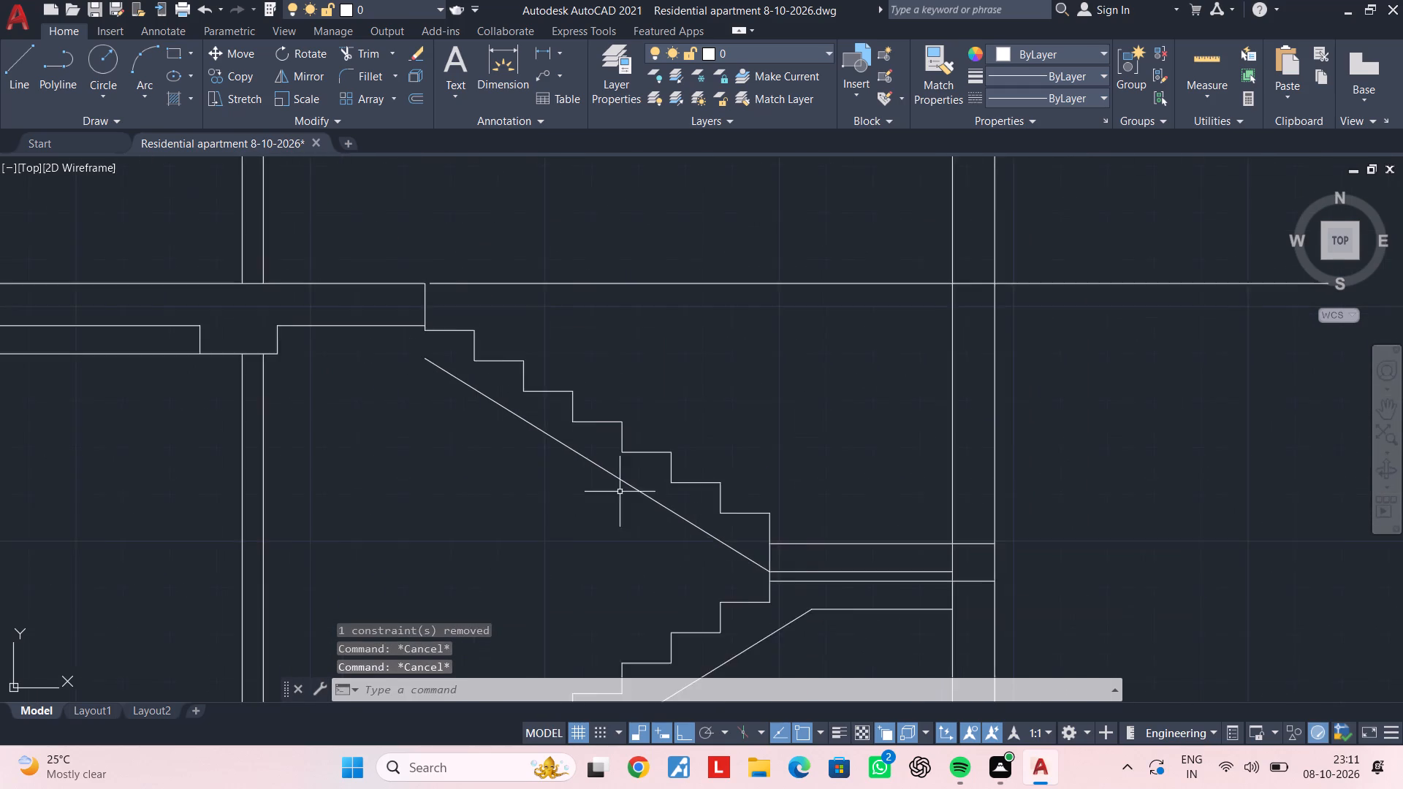
Extend the upper end of the sloping soffit line to the floor slab's underside.
middle_click_drag(627, 491, 859, 495)
scroll(707, 433, "up", 1)
key("Escape")
type("ex")
key("space")
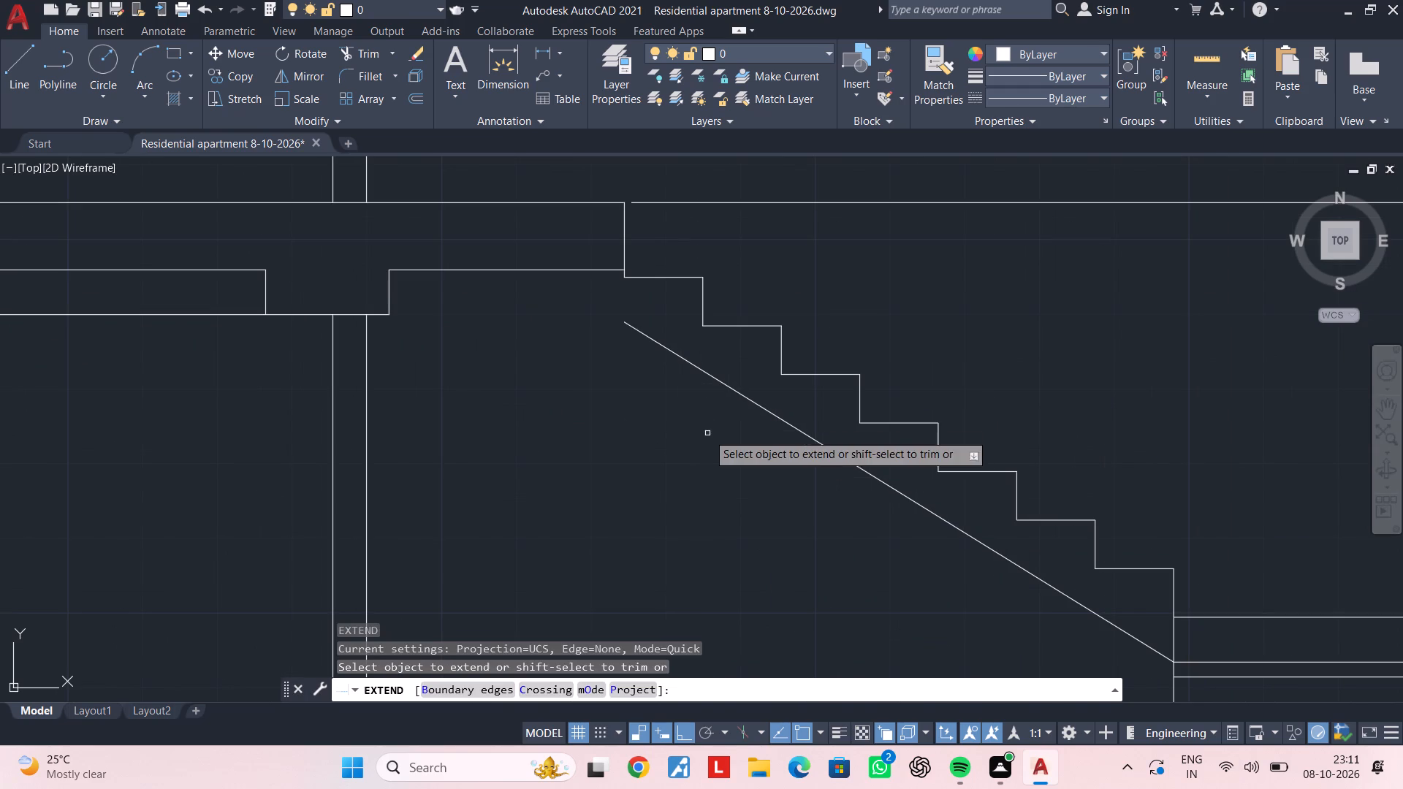
left_click(693, 363)
key("Escape")
key("Escape")
Trim the vertical line between the landing slab's top and bottom lines at the foot of the upper flight.
scroll(898, 427, "down", 1)
middle_click_drag(872, 421, 639, 363)
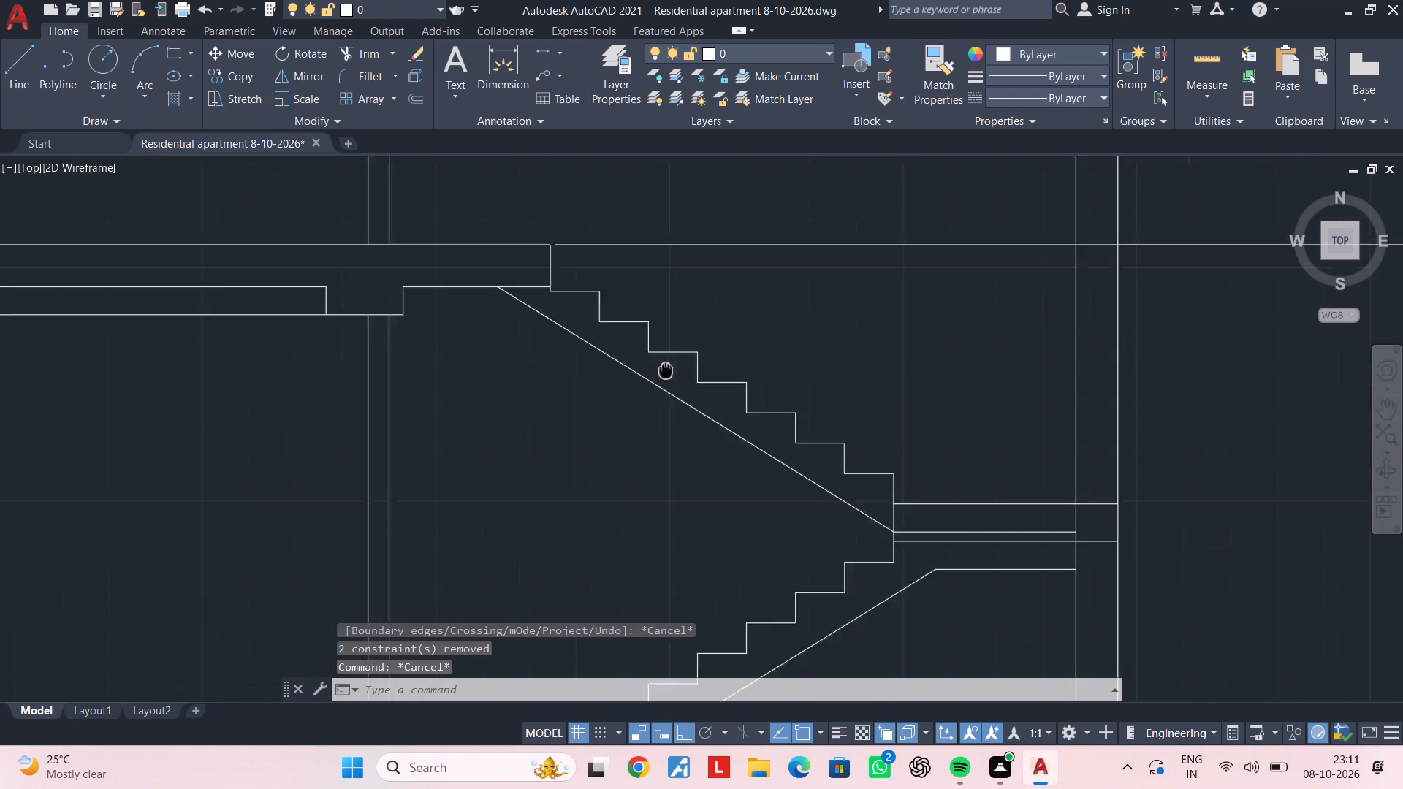
middle_click_drag(639, 363, 571, 346)
key("Escape")
key("Escape")
key("t")
type("r")
key("space")
scroll(750, 475, "up", 2)
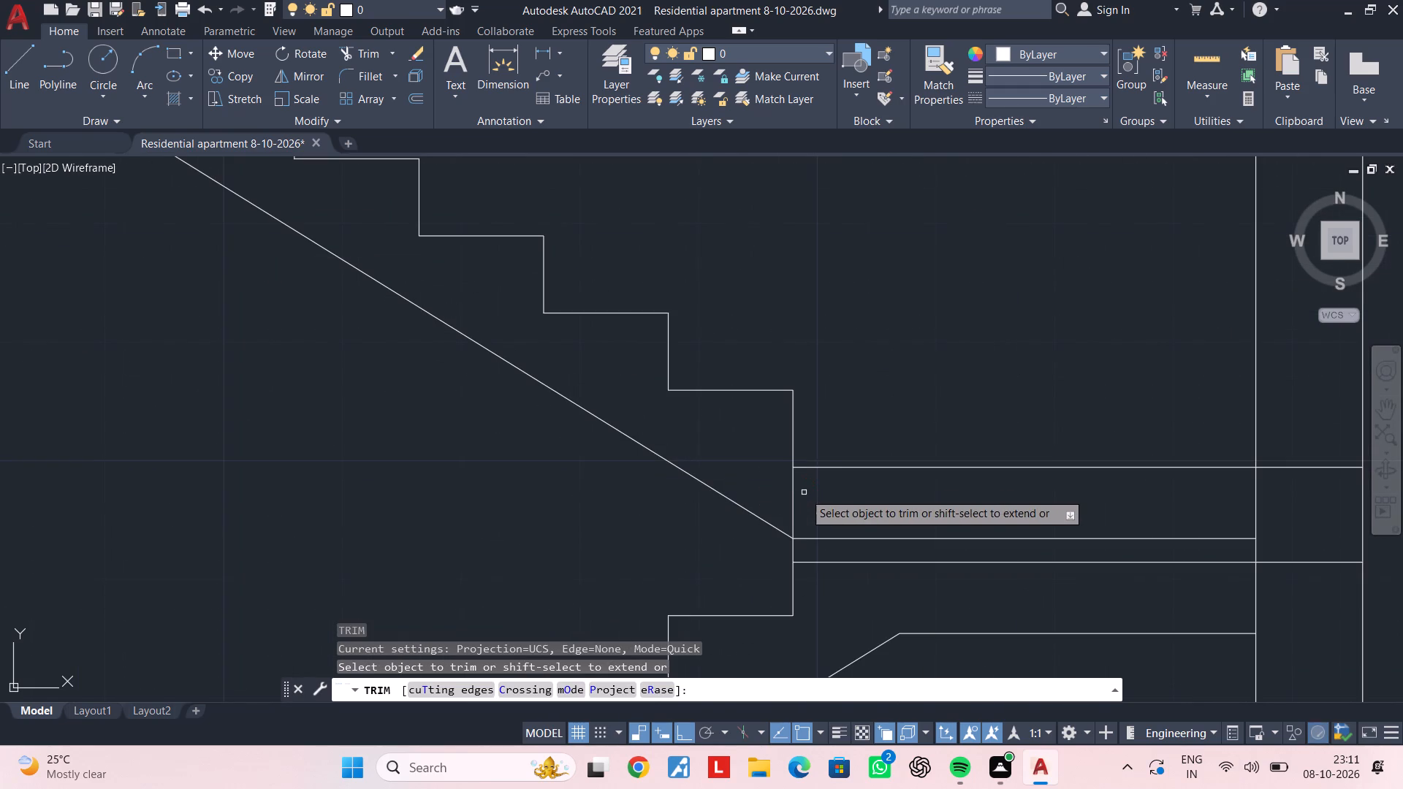
left_click(794, 492)
key("Escape")
scroll(1024, 492, "down", 2)
middle_click_drag(1021, 490, 742, 431)
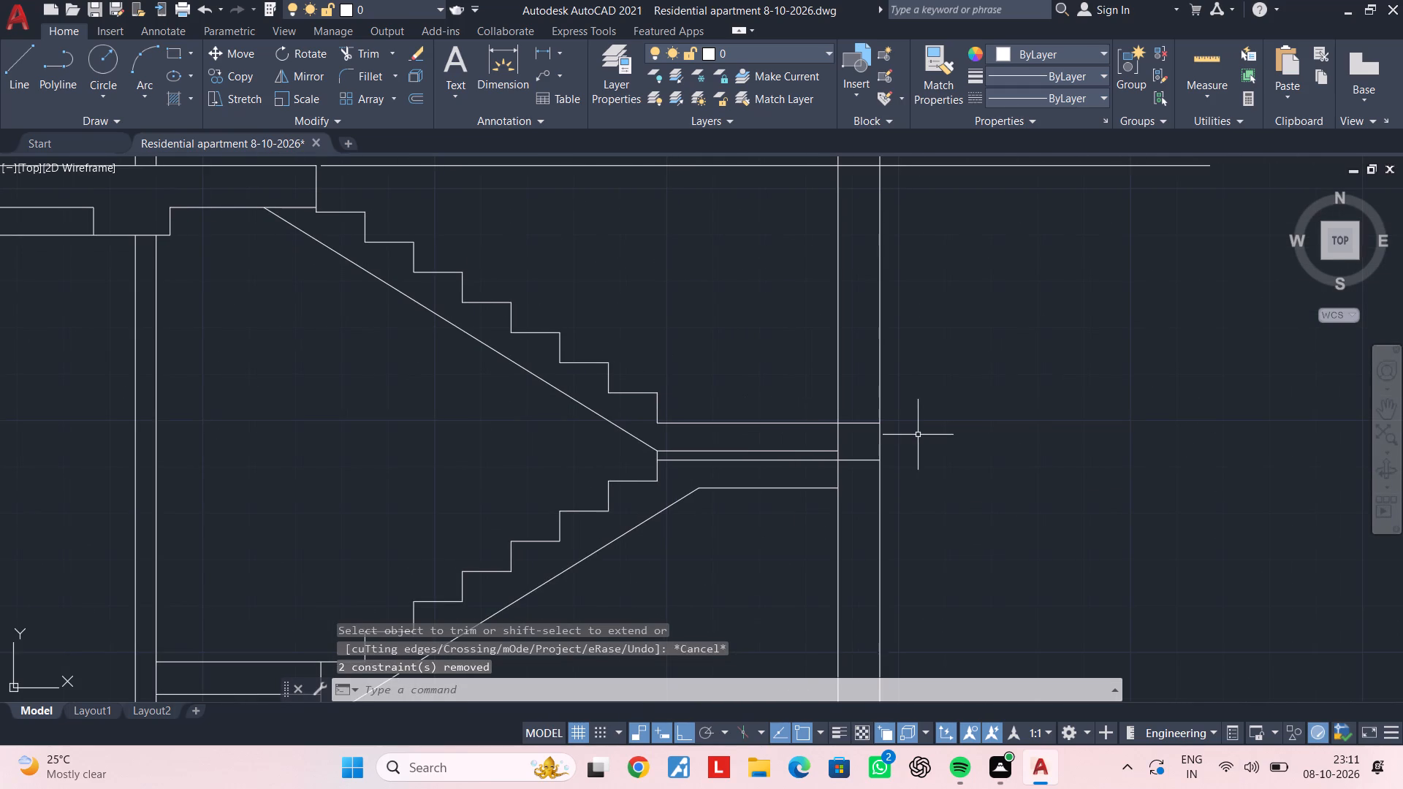
Trim the outer wall's inner face line where it crosses the landing slab's thickness.
key("space")
scroll(841, 429, "up", 1)
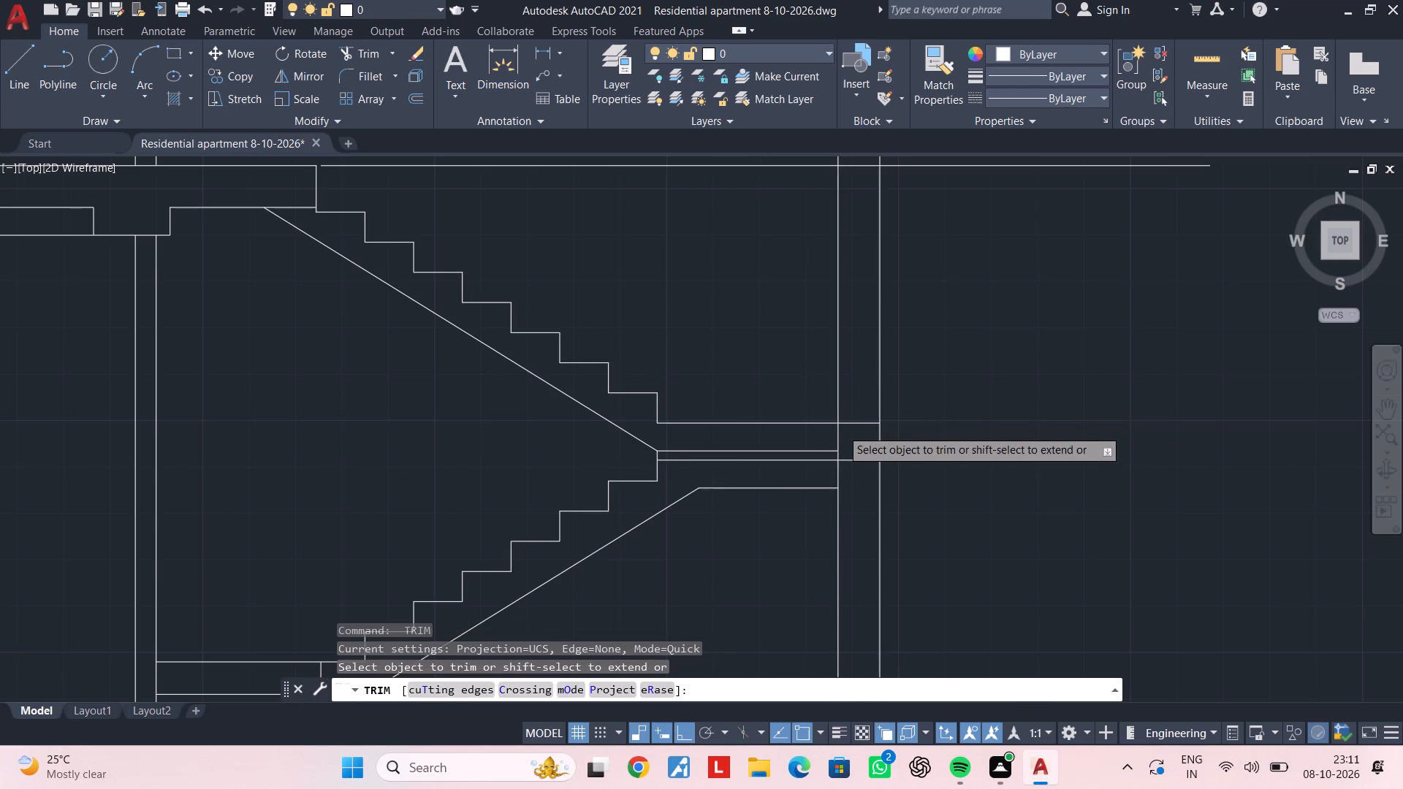
left_click(834, 435)
scroll(857, 428, "down", 2)
middle_click_drag(816, 431, 935, 392)
key("Escape")
key("Escape")
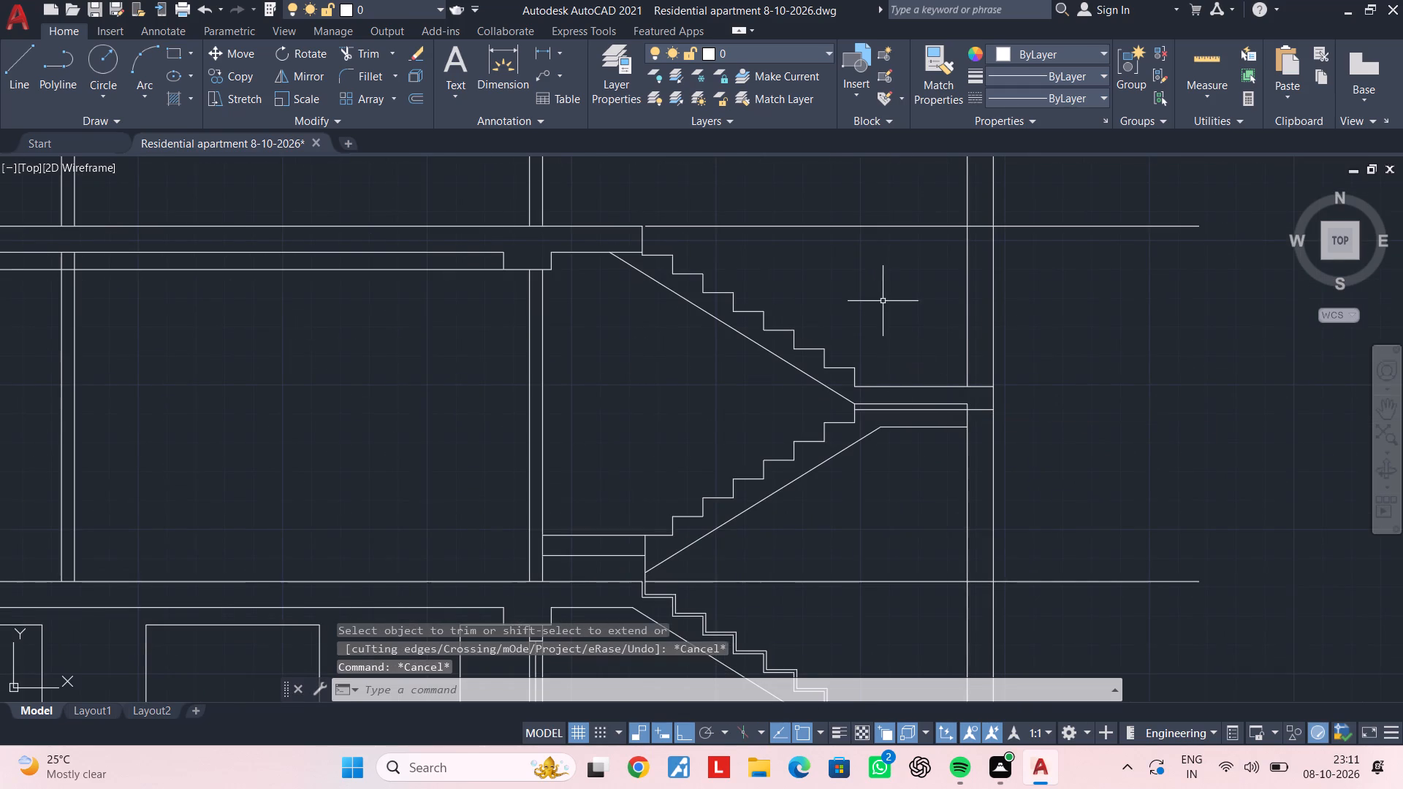
Compare the lower storey's staircase and its slab and landing junctions with the new upper flight.
scroll(943, 385, "down", 3)
middle_click_drag(934, 365, 928, 357)
scroll(935, 399, "up", 4)
middle_click_drag(952, 521, 946, 443)
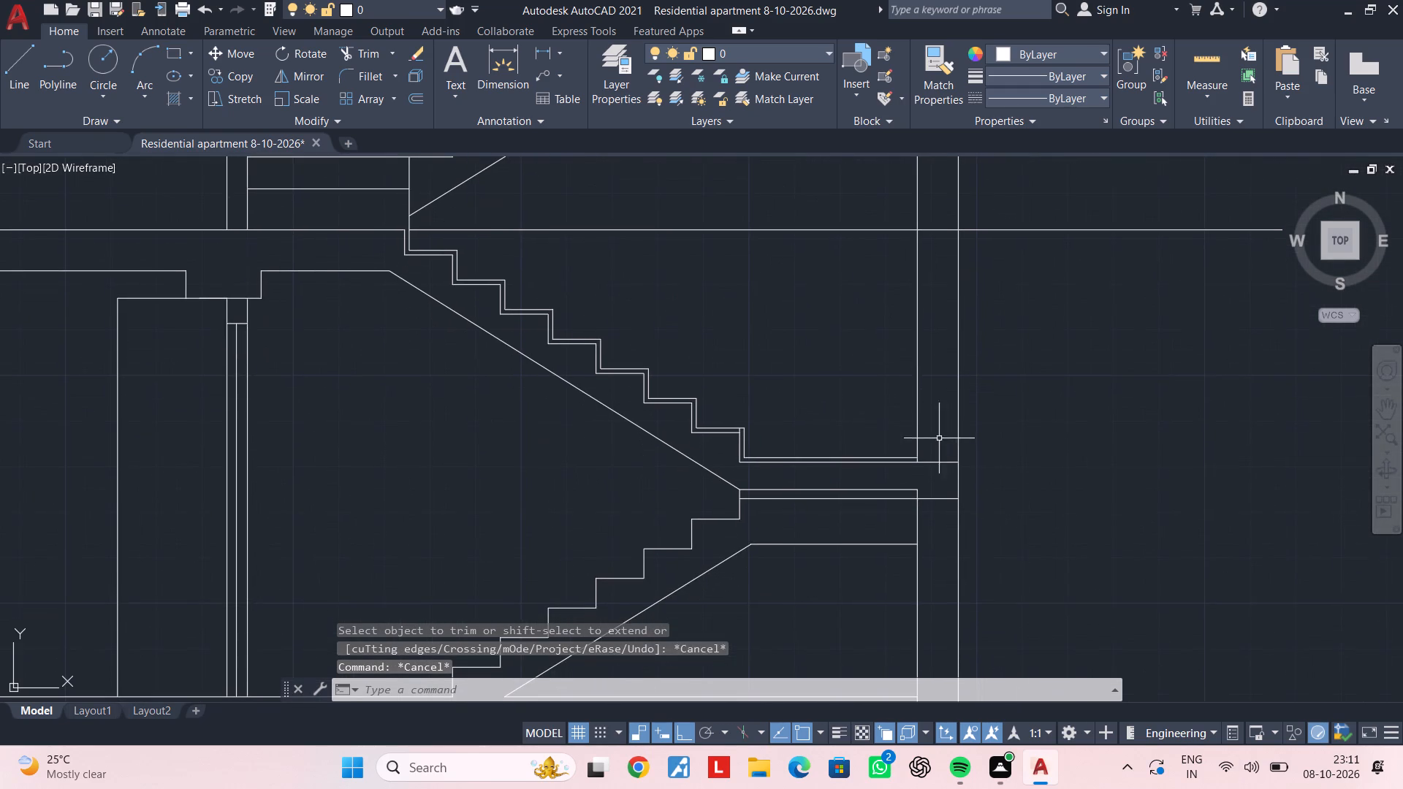
key("Escape")
key("Escape")
scroll(791, 381, "down", 2)
middle_click_drag(791, 381, 788, 489)
scroll(828, 318, "up", 2)
middle_click_drag(800, 323, 833, 487)
middle_click_drag(722, 404, 810, 495)
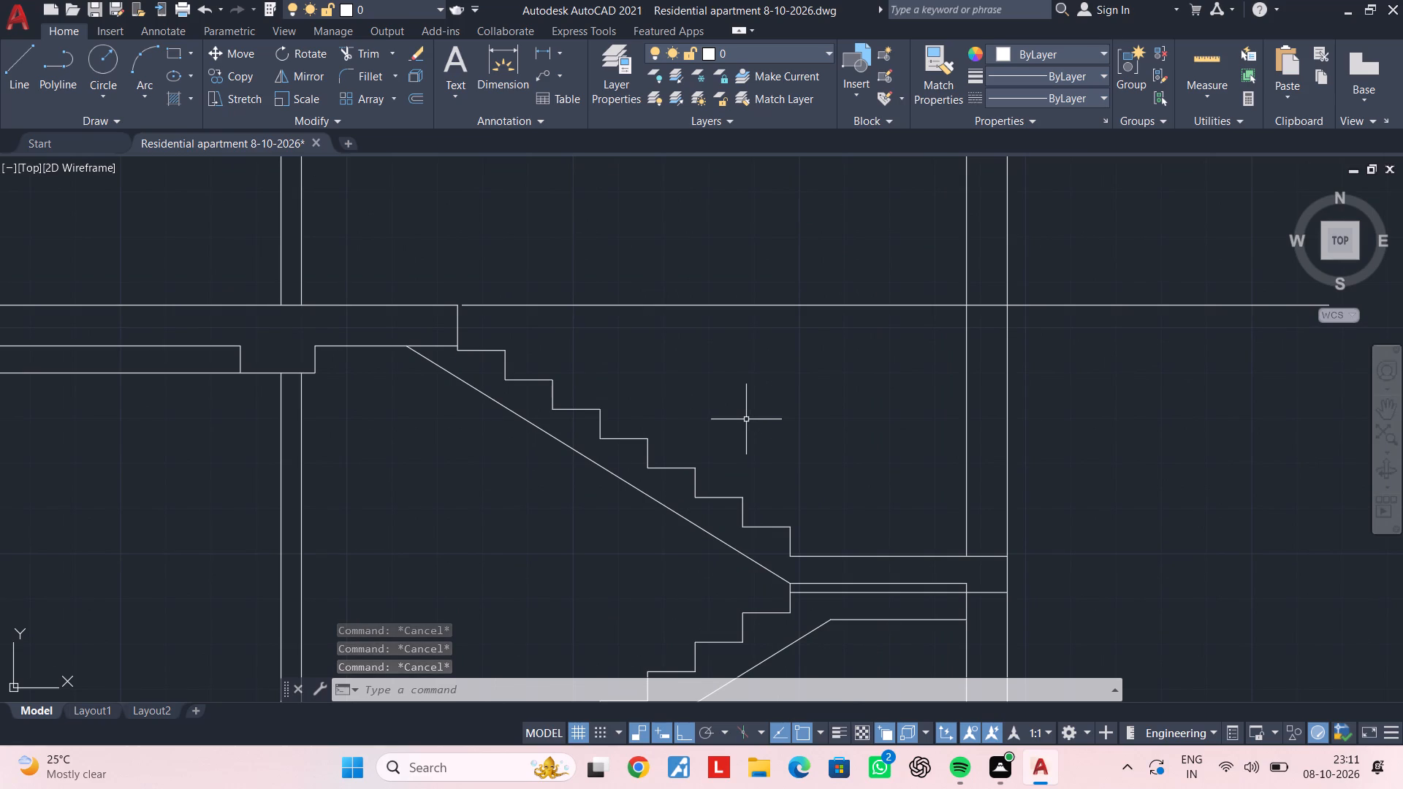
middle_click_drag(673, 413, 697, 445)
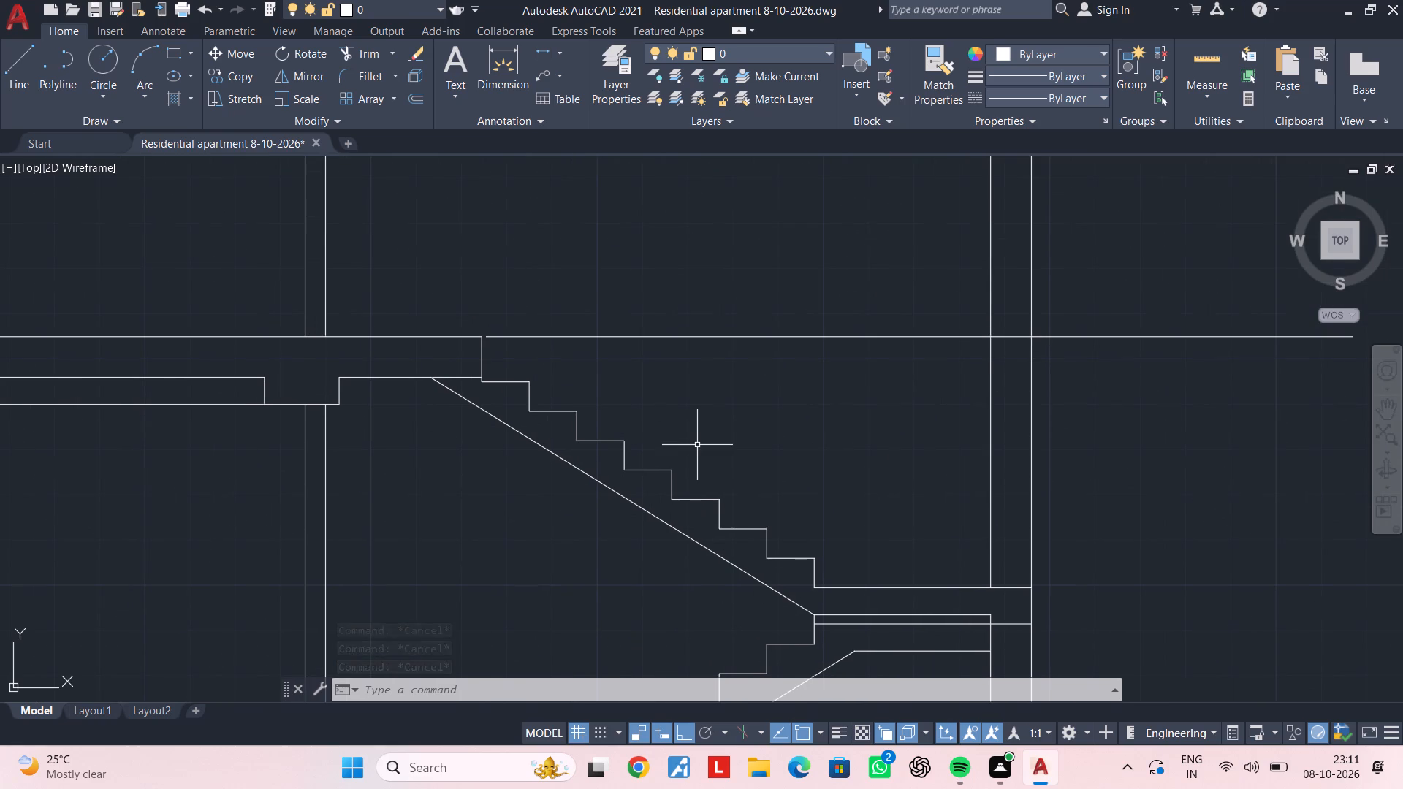
Trim the floor slab's underside line between the sloping soffit and the upper flight's last riser.
type("tr")
key("space")
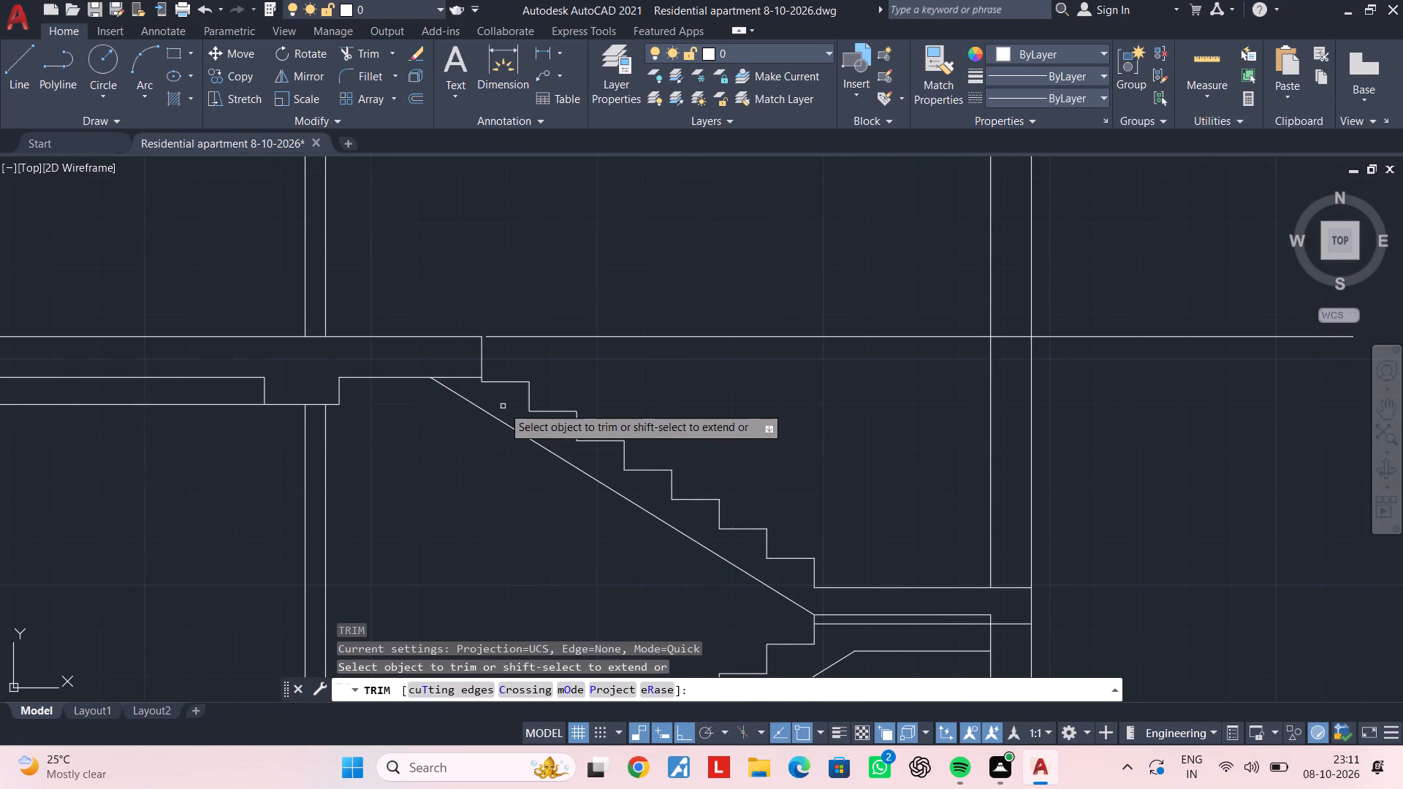
scroll(489, 393, "up", 2)
left_click(447, 354)
key("Escape")
scroll(503, 348, "down", 3)
middle_click_drag(571, 347, 478, 354)
key("Escape")
key("Escape")
middle_click_drag(672, 366, 620, 366)
middle_click_drag(604, 378, 653, 236)
key("Escape")
key("Escape")
key("Escape")
middle_click_drag(645, 247, 651, 324)
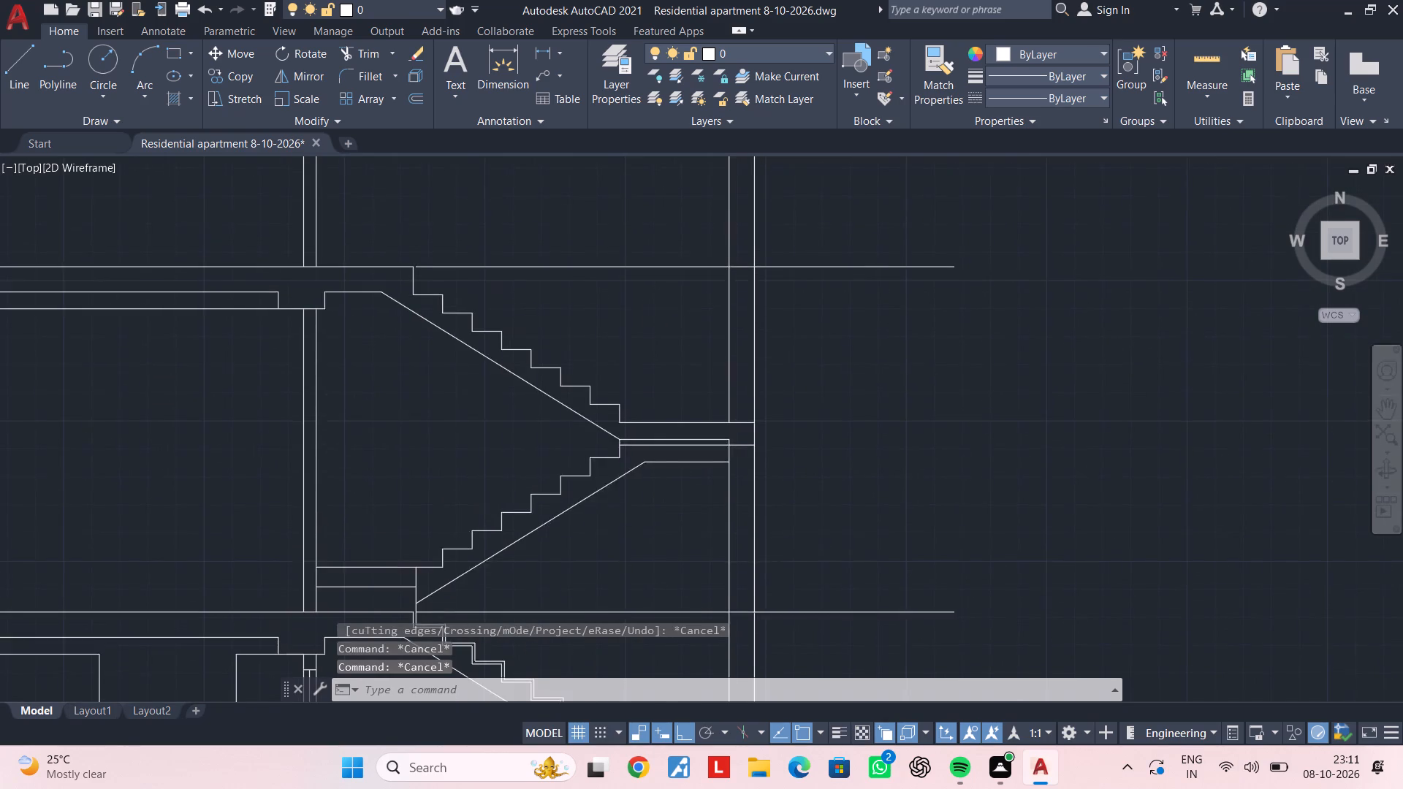
Save the drawing.
scroll(651, 324, "down", 1)
middle_click_drag(650, 324, 779, 308)
key("Escape")
key("ctrl+s")
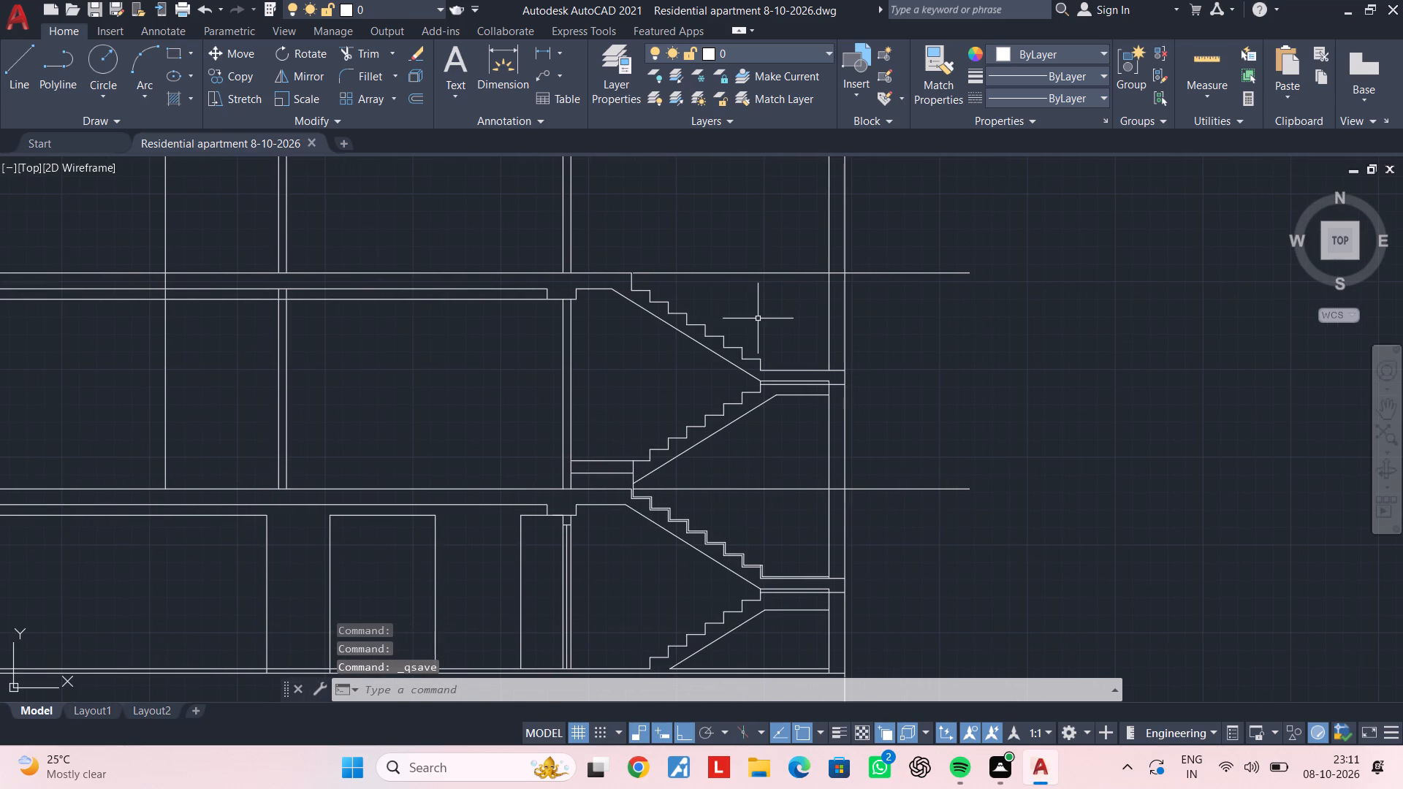
key("ctrl+s")
key("ctrl+s")
Examine the completed upper flight and the junction where the two storeys' staircases meet at the intermediate floor slab.
middle_click_drag(733, 303, 696, 383)
scroll(694, 383, "up", 1)
middle_click_drag(710, 326, 705, 392)
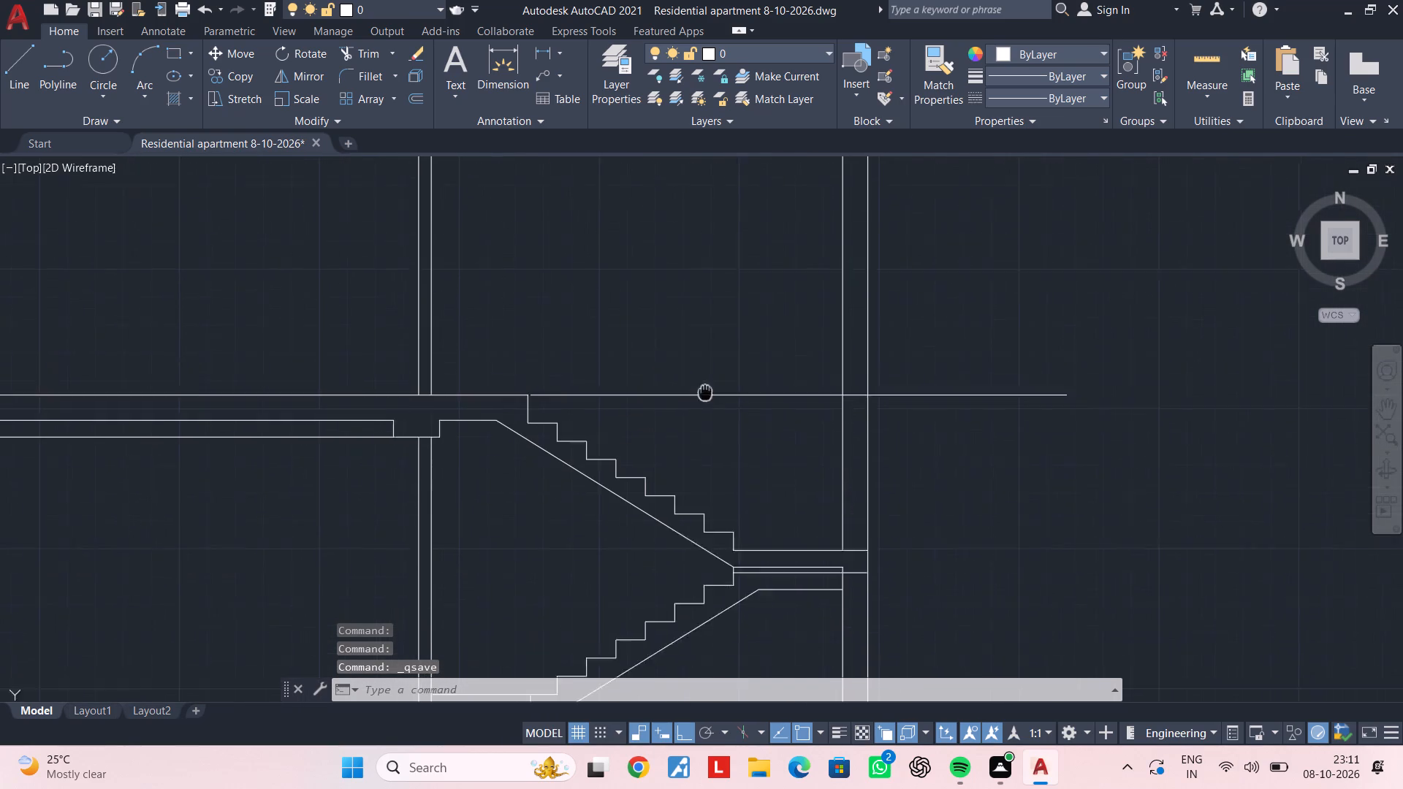
middle_click_drag(705, 392, 704, 422)
middle_click_drag(706, 419, 706, 373)
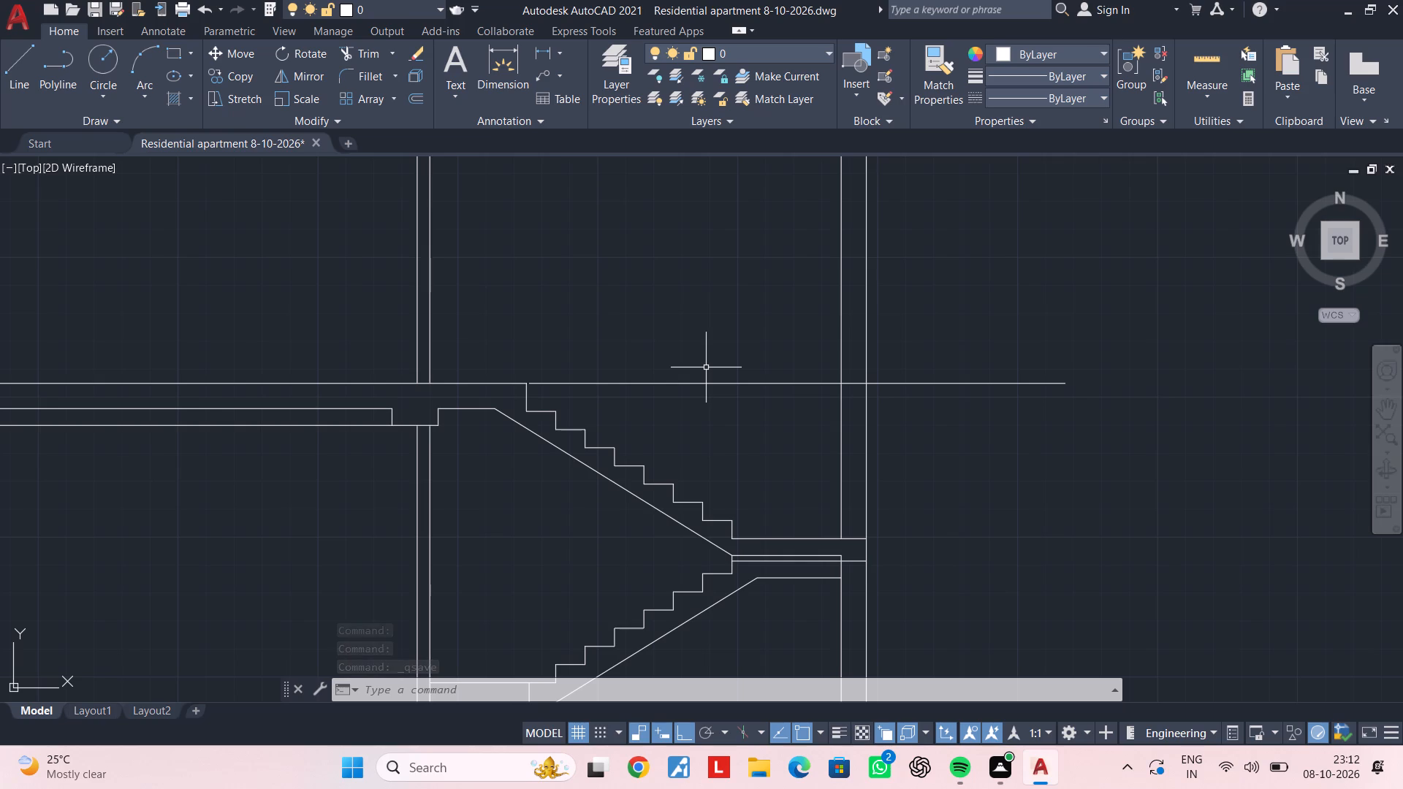
scroll(707, 383, "down", 1)
middle_click_drag(707, 383, 747, 273)
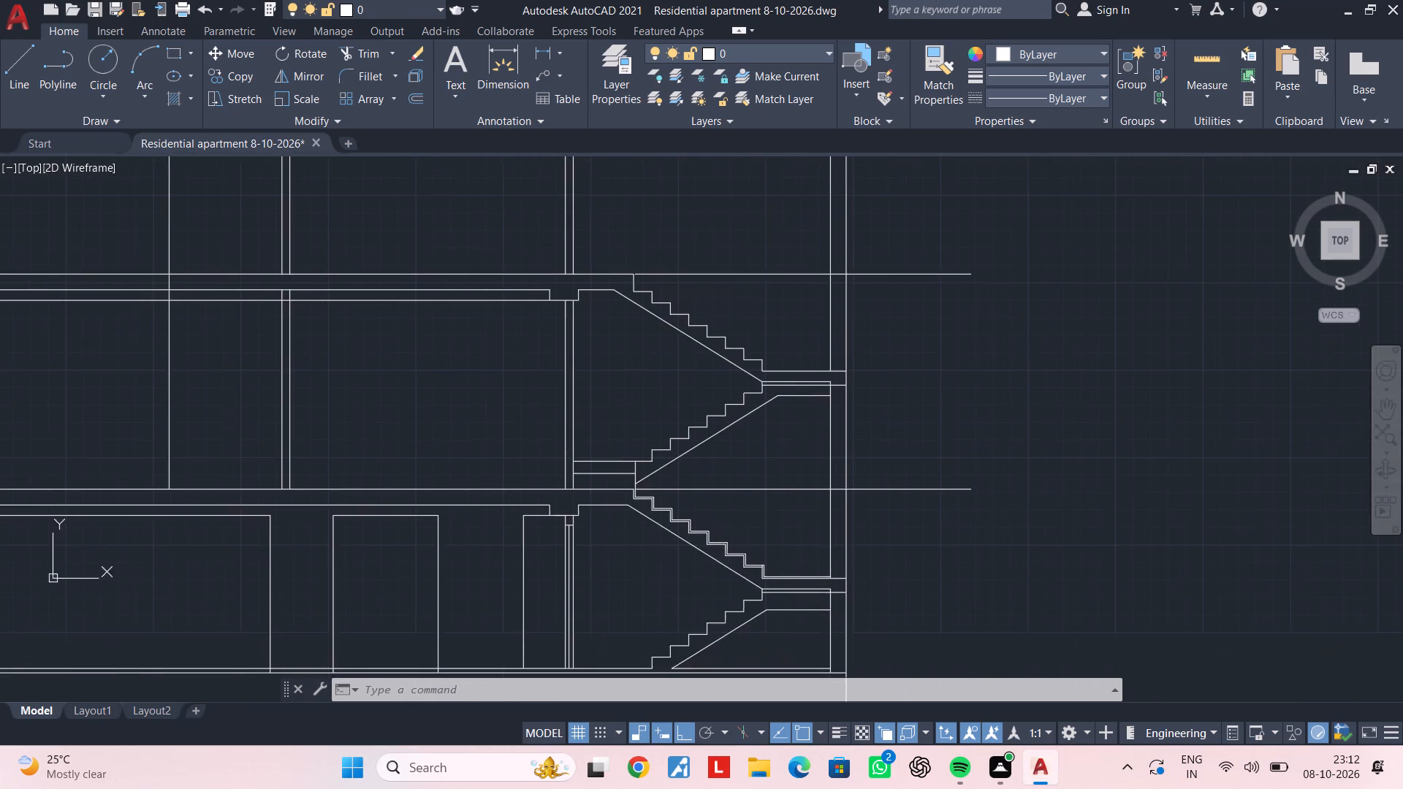
scroll(628, 484, "up", 3)
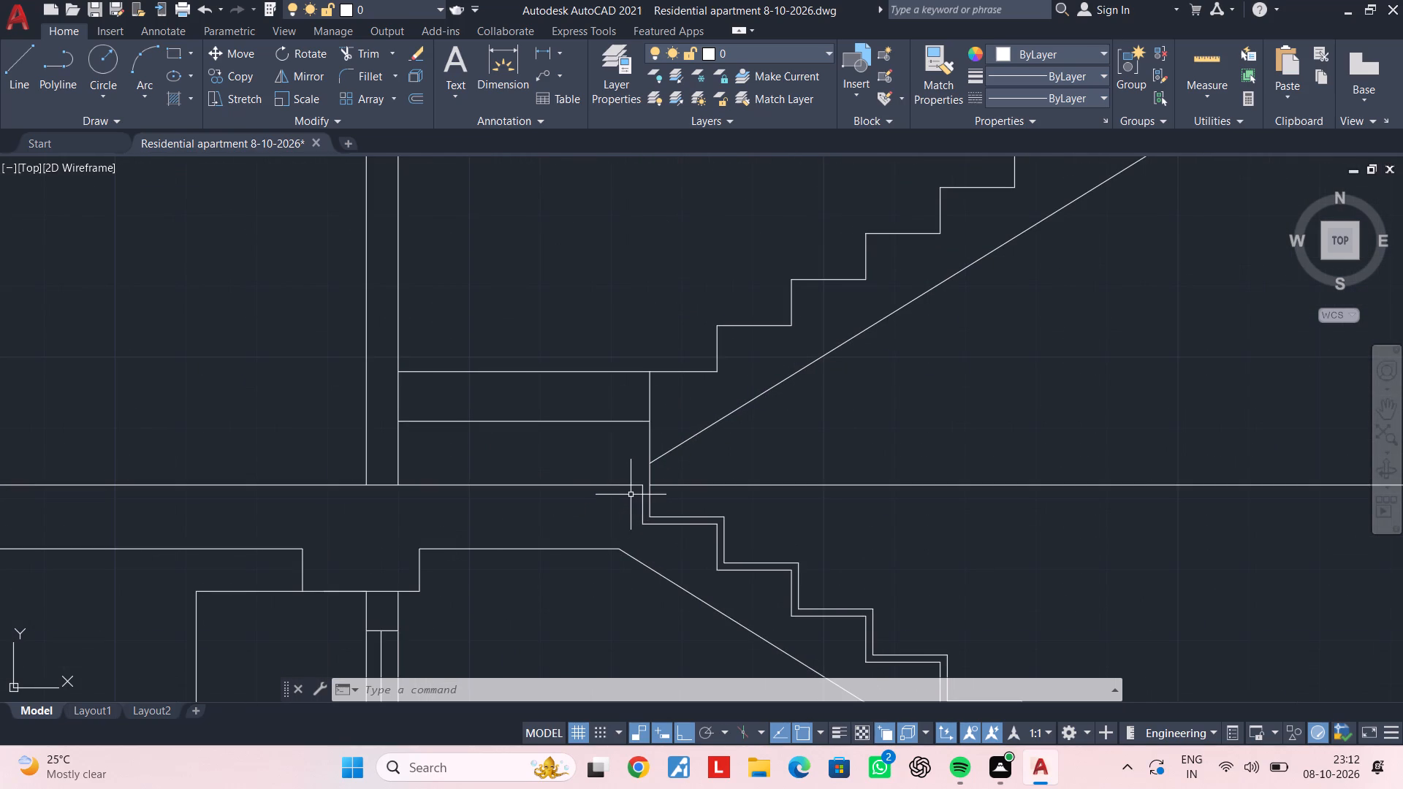
scroll(656, 500, "up", 2)
middle_click_drag(654, 477, 689, 470)
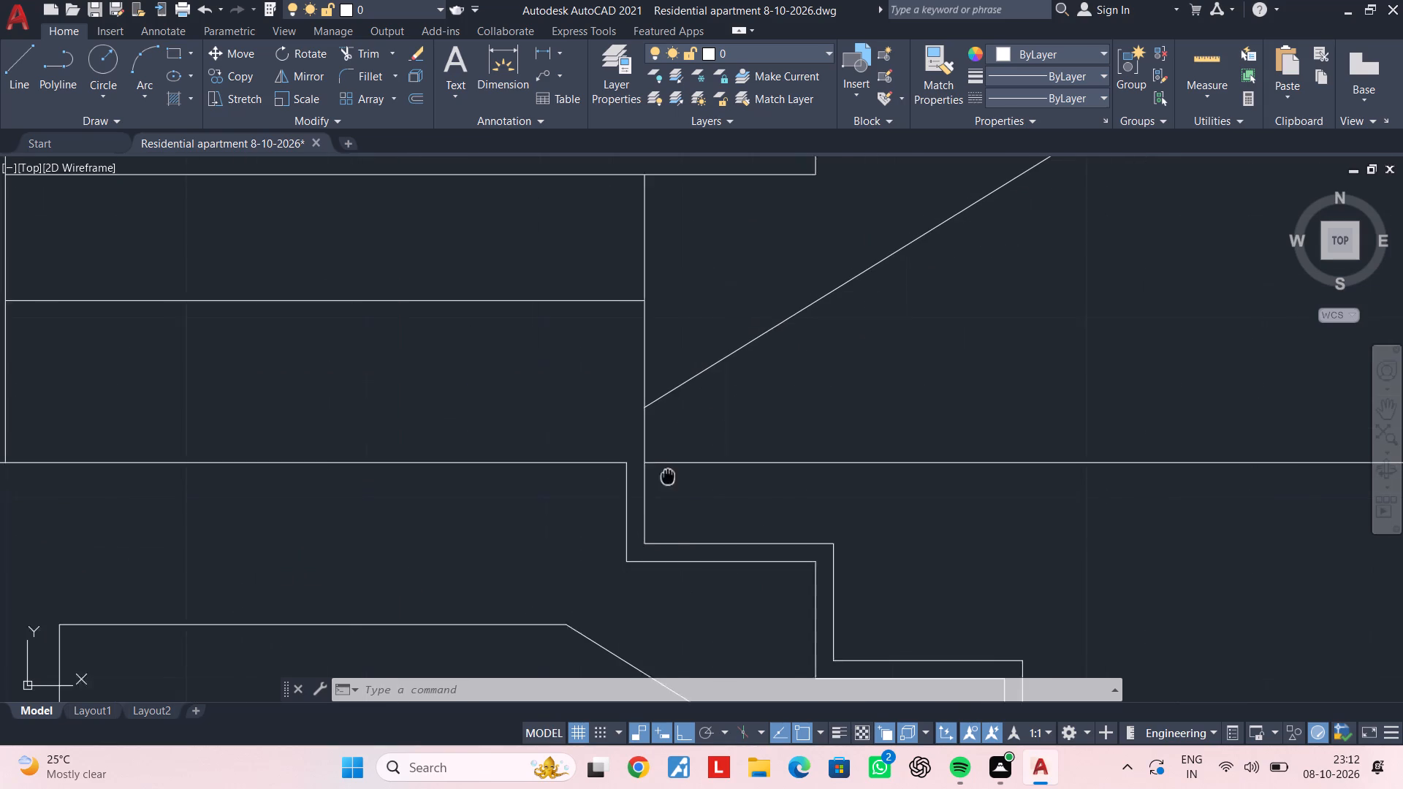
middle_click_drag(689, 470, 726, 467)
key("Escape")
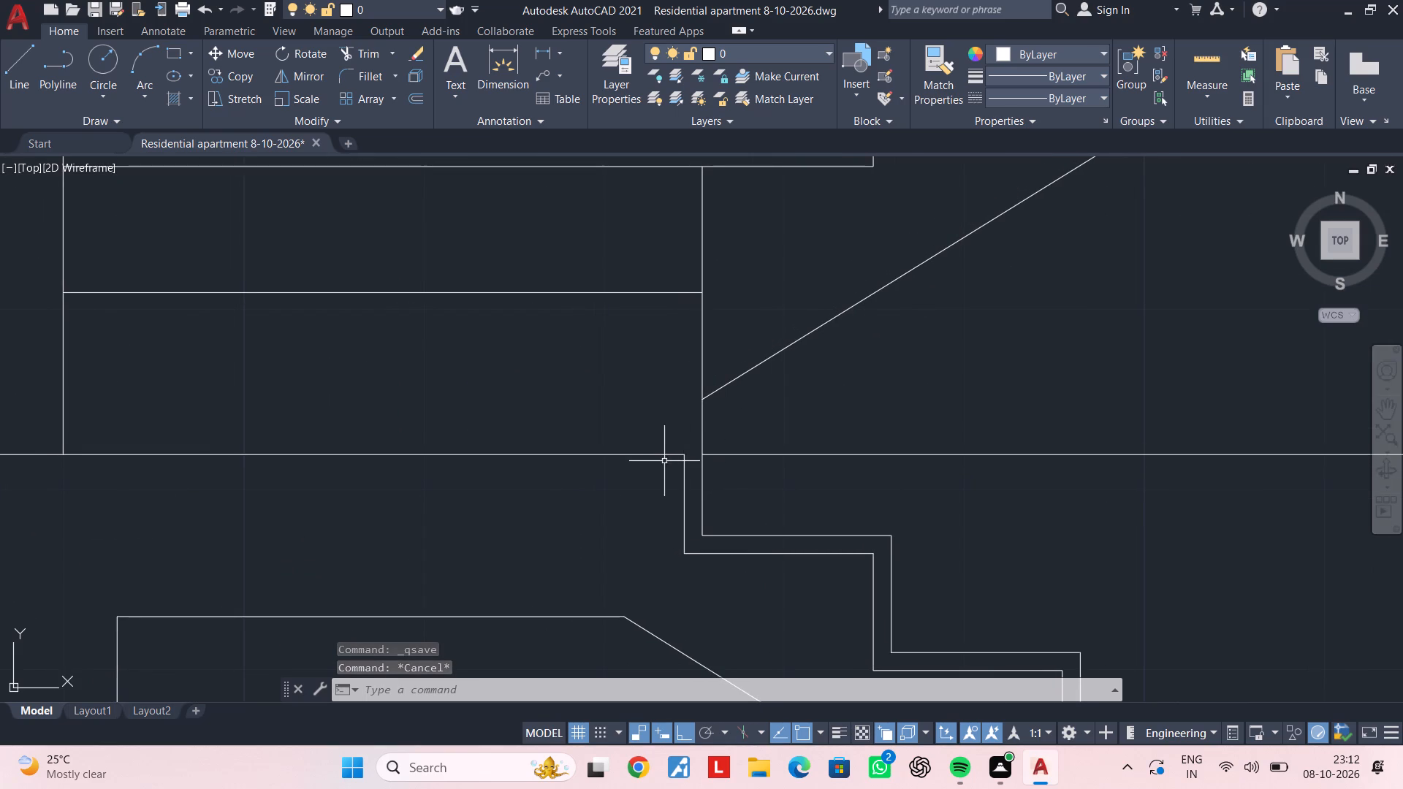
scroll(803, 436, "down", 3)
middle_click_drag(860, 434, 723, 471)
key("Escape")
key("Escape")
middle_click_drag(693, 466, 829, 449)
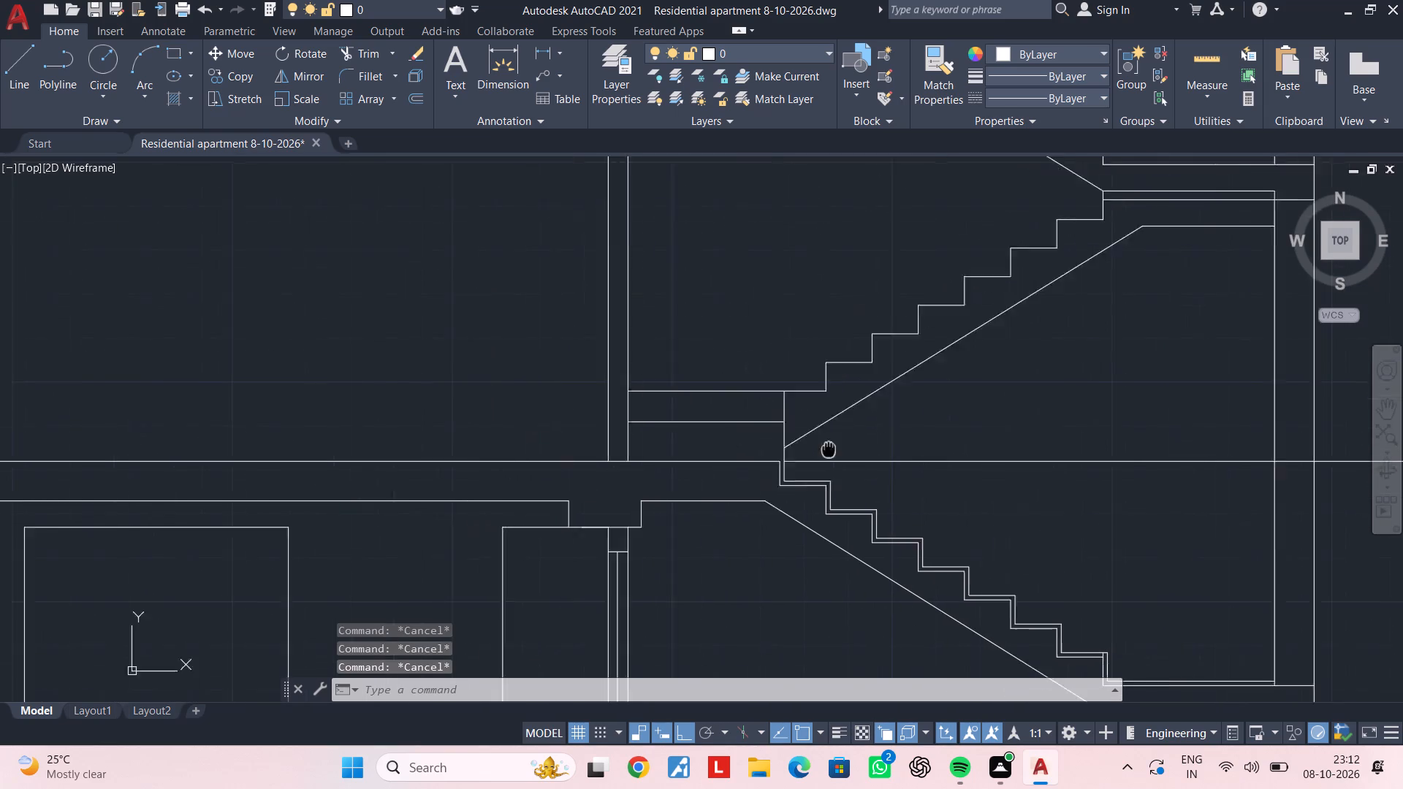
middle_click_drag(829, 449, 1017, 441)
scroll(696, 449, "down", 2)
middle_click_drag(753, 444, 840, 444)
scroll(892, 442, "up", 5)
middle_click_drag(955, 486, 938, 443)
scroll(939, 446, "up", 1)
key("Escape")
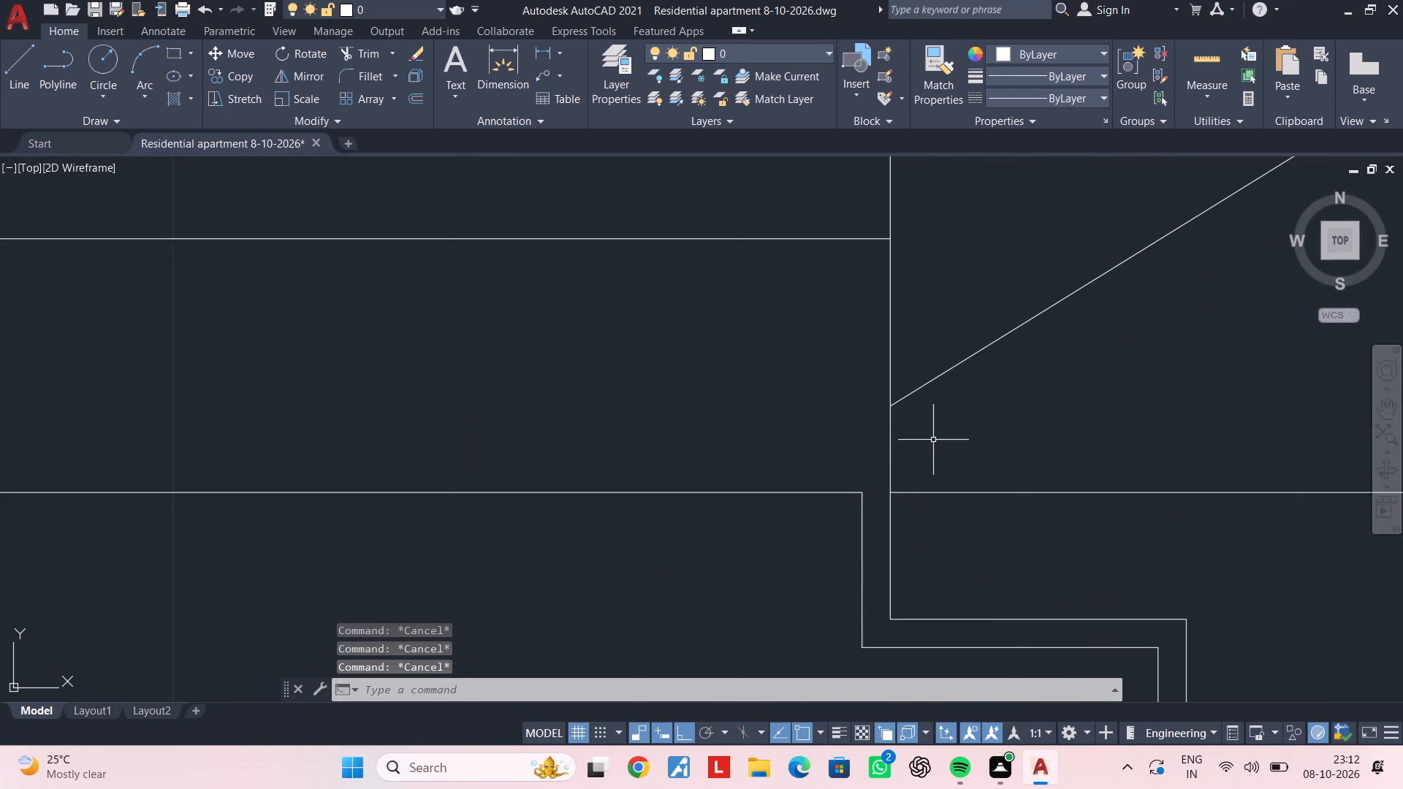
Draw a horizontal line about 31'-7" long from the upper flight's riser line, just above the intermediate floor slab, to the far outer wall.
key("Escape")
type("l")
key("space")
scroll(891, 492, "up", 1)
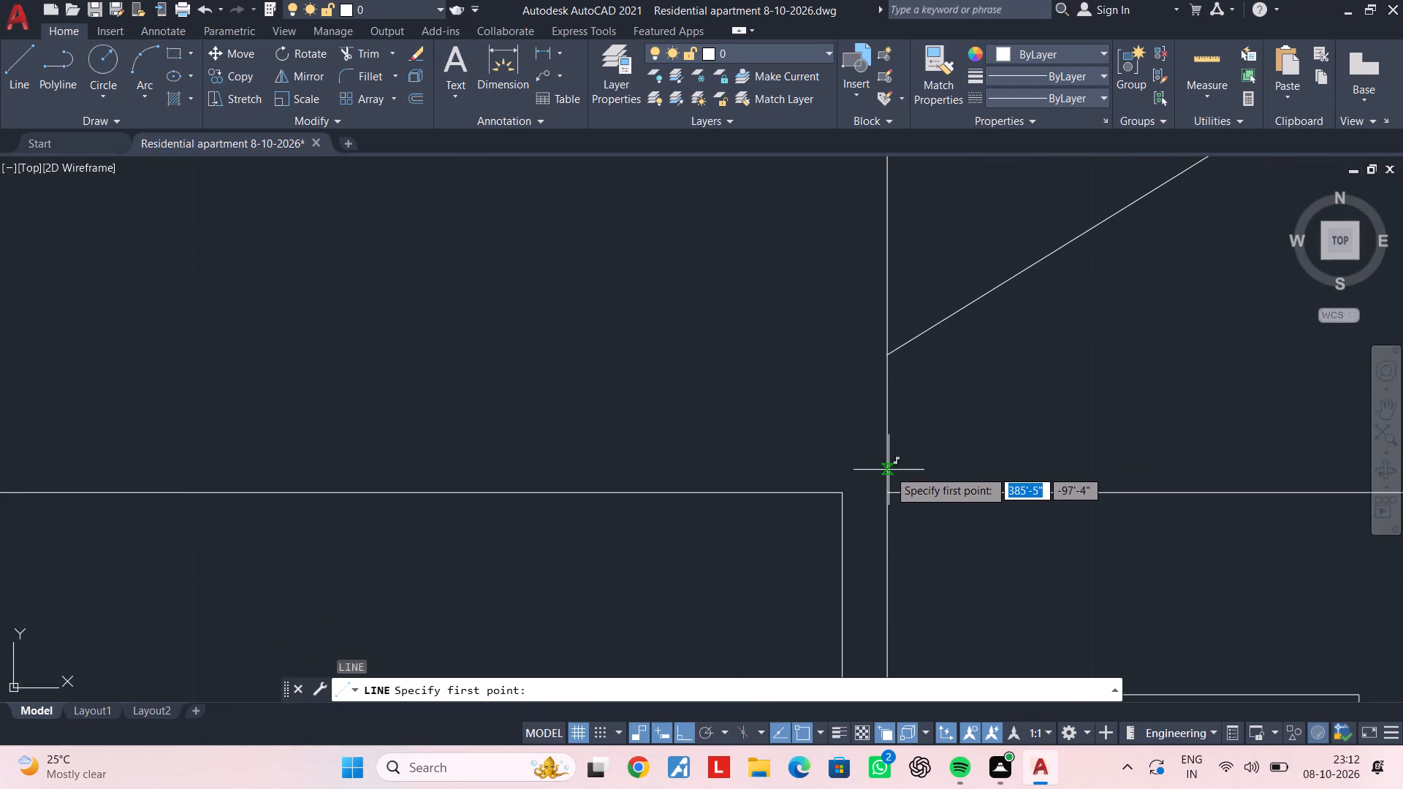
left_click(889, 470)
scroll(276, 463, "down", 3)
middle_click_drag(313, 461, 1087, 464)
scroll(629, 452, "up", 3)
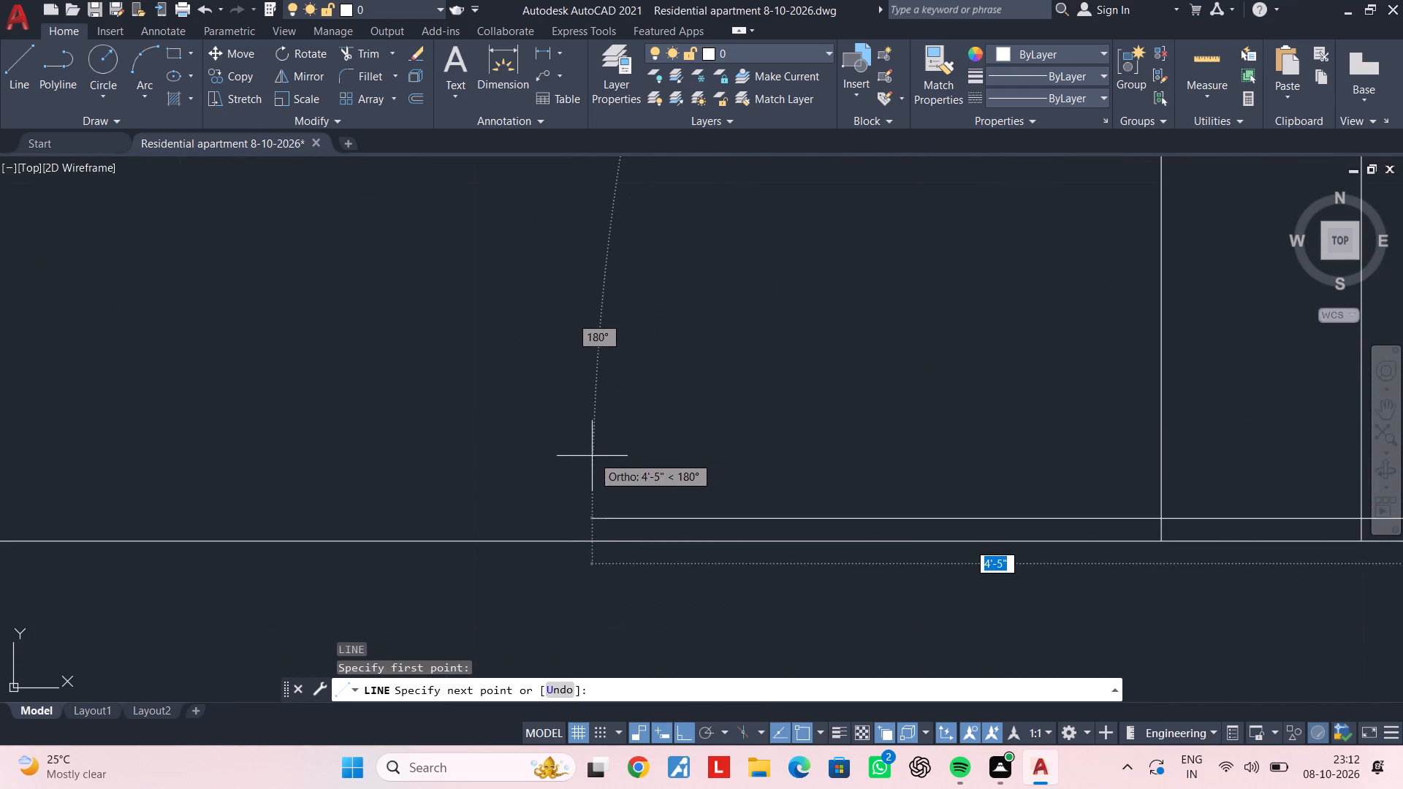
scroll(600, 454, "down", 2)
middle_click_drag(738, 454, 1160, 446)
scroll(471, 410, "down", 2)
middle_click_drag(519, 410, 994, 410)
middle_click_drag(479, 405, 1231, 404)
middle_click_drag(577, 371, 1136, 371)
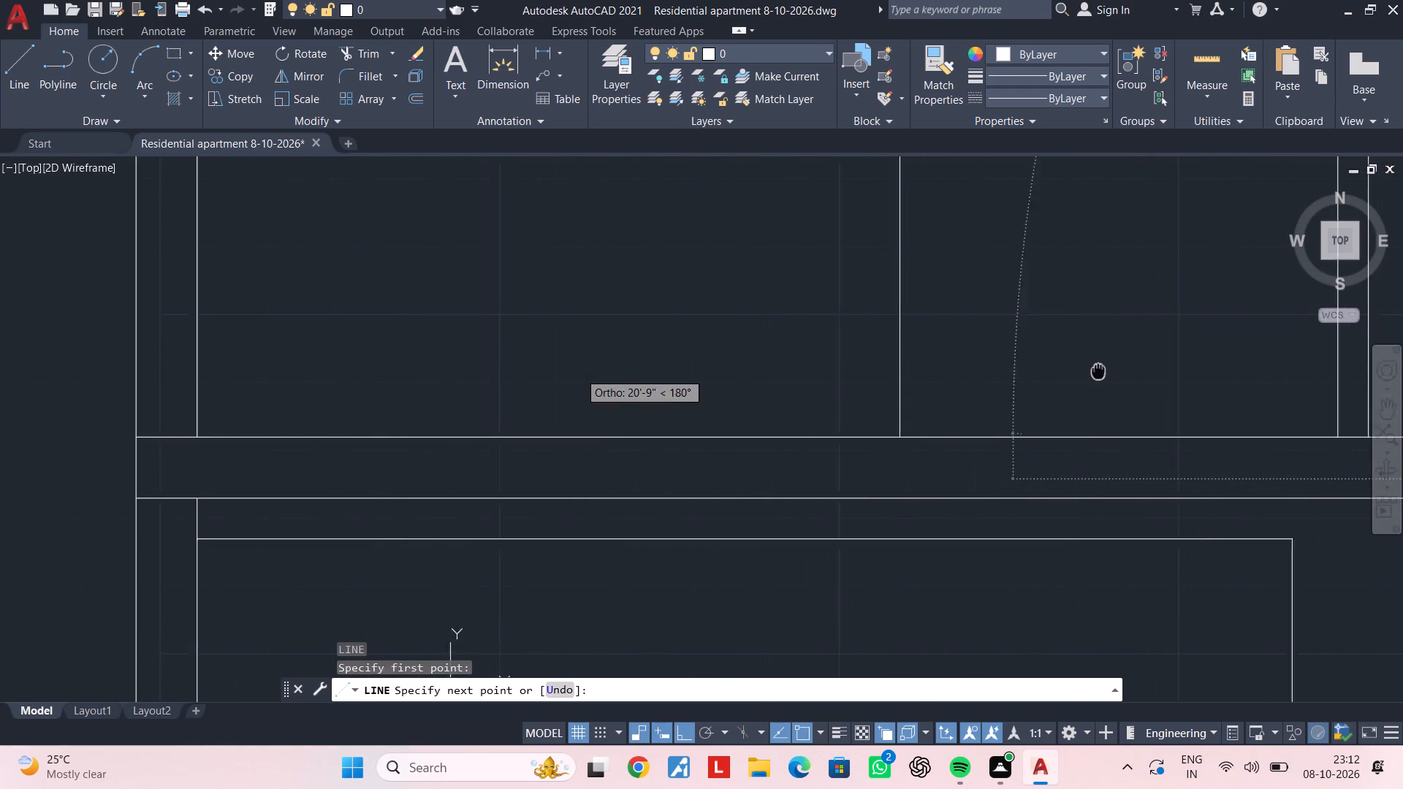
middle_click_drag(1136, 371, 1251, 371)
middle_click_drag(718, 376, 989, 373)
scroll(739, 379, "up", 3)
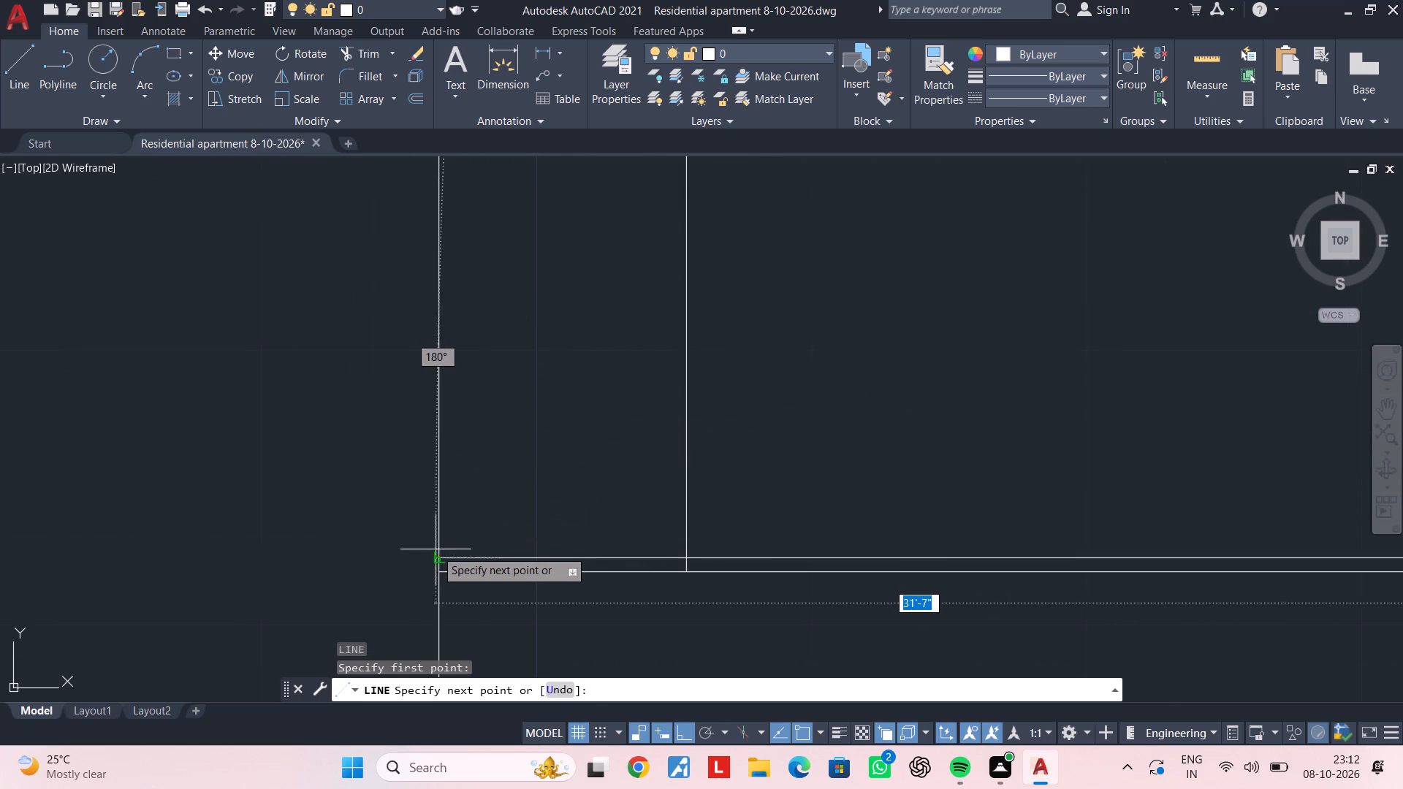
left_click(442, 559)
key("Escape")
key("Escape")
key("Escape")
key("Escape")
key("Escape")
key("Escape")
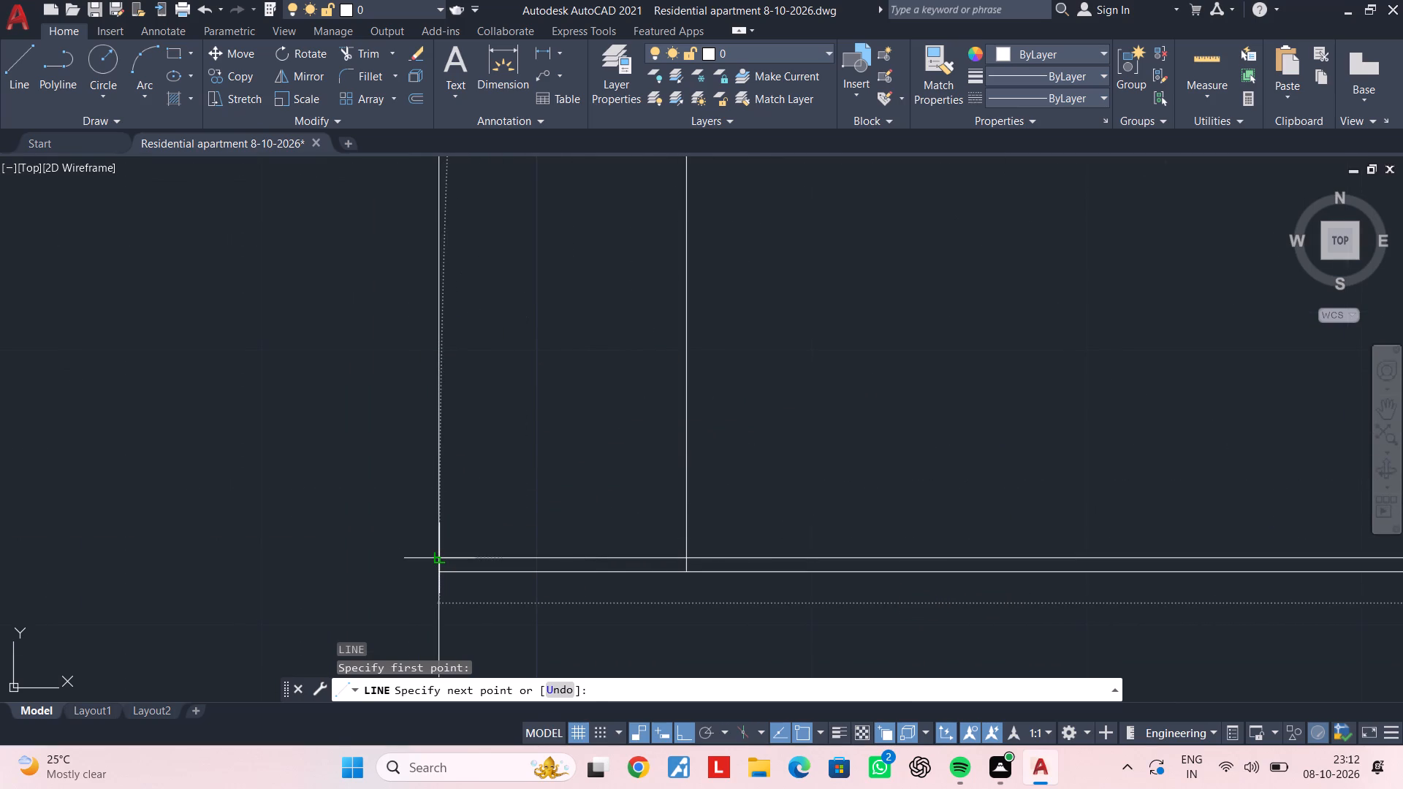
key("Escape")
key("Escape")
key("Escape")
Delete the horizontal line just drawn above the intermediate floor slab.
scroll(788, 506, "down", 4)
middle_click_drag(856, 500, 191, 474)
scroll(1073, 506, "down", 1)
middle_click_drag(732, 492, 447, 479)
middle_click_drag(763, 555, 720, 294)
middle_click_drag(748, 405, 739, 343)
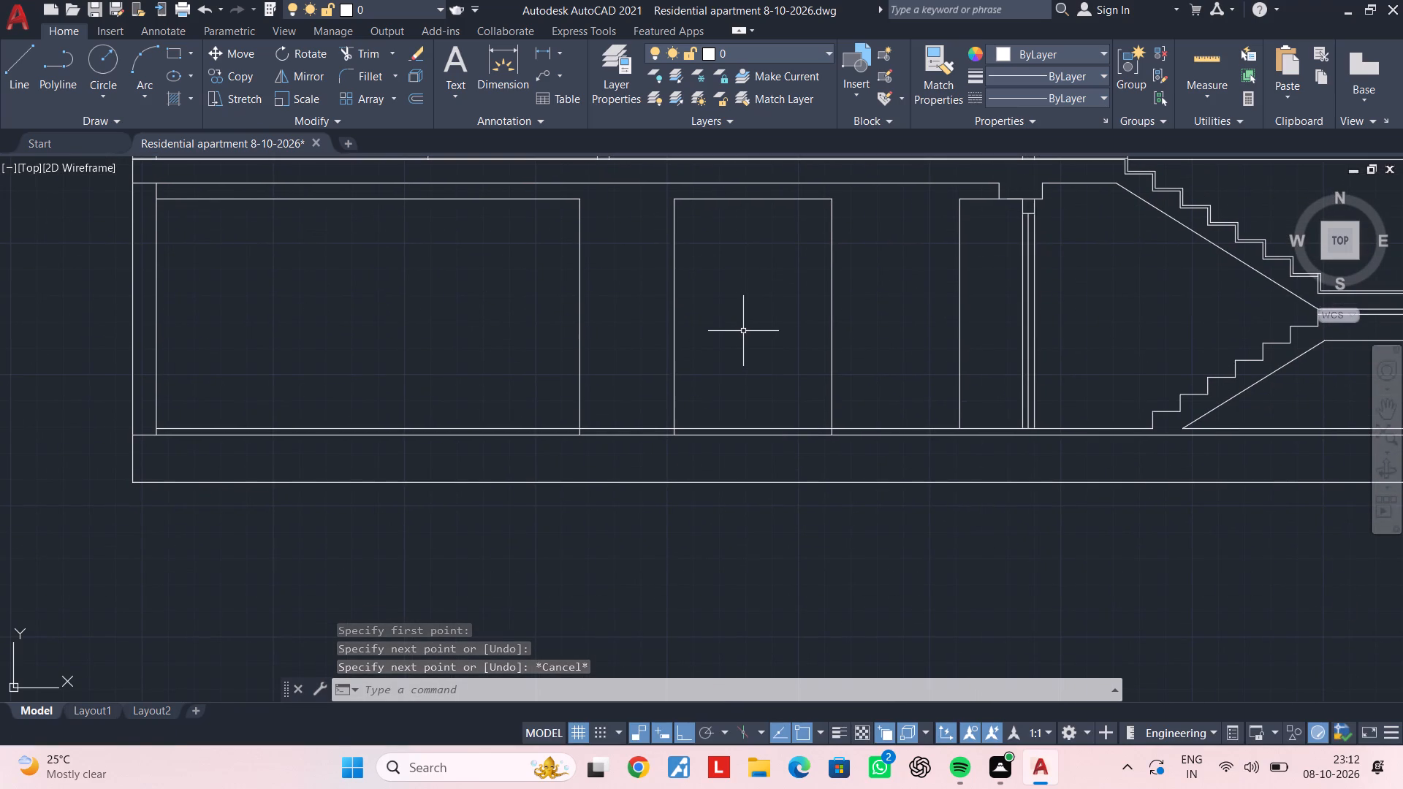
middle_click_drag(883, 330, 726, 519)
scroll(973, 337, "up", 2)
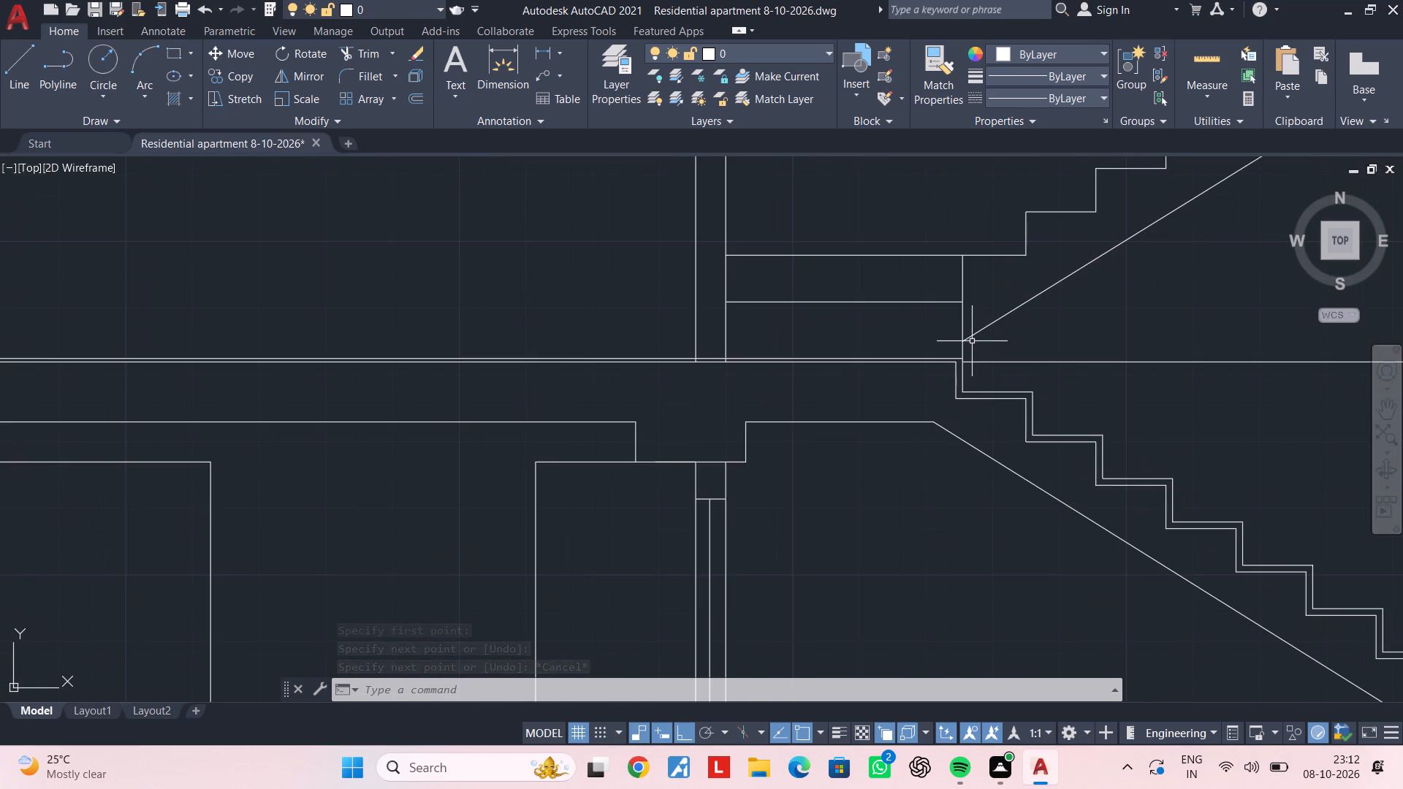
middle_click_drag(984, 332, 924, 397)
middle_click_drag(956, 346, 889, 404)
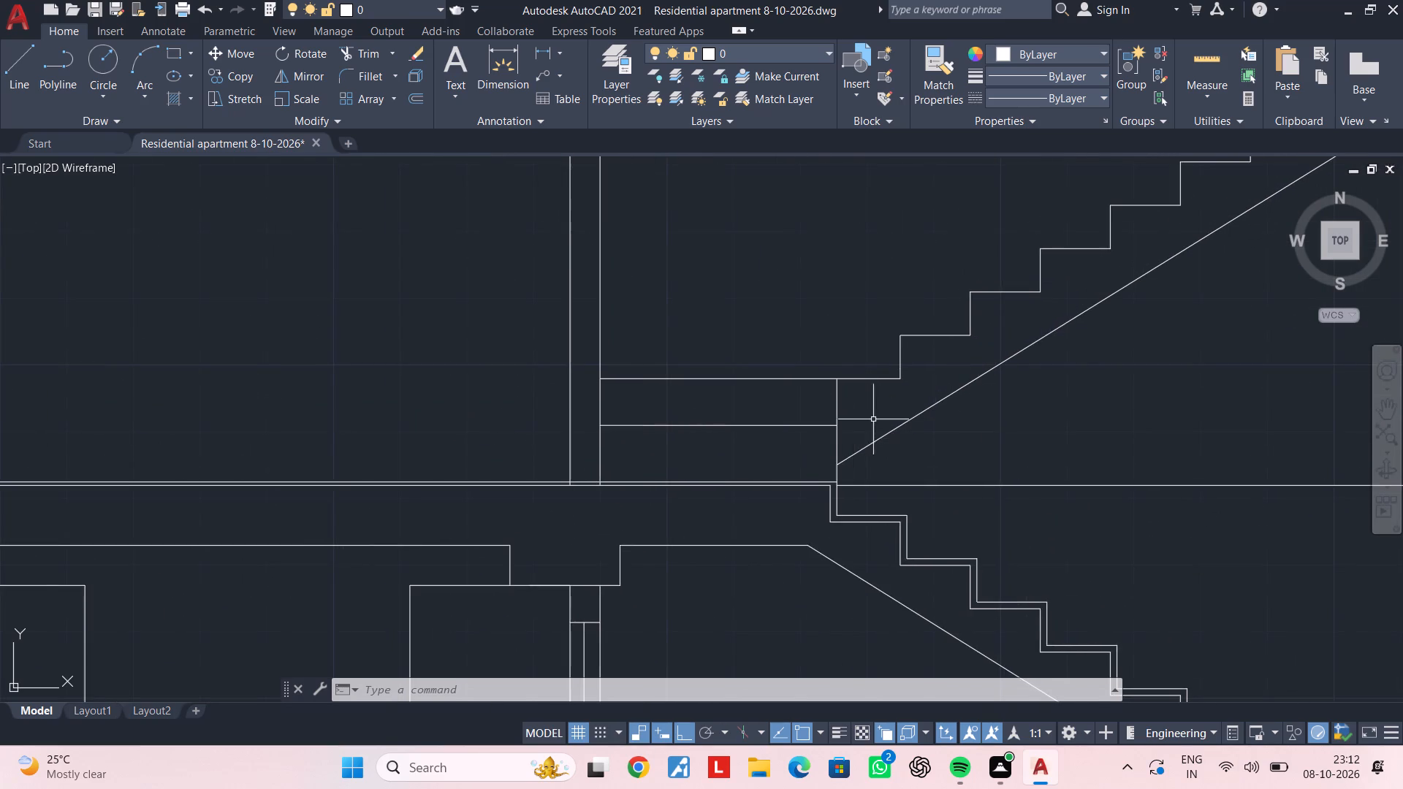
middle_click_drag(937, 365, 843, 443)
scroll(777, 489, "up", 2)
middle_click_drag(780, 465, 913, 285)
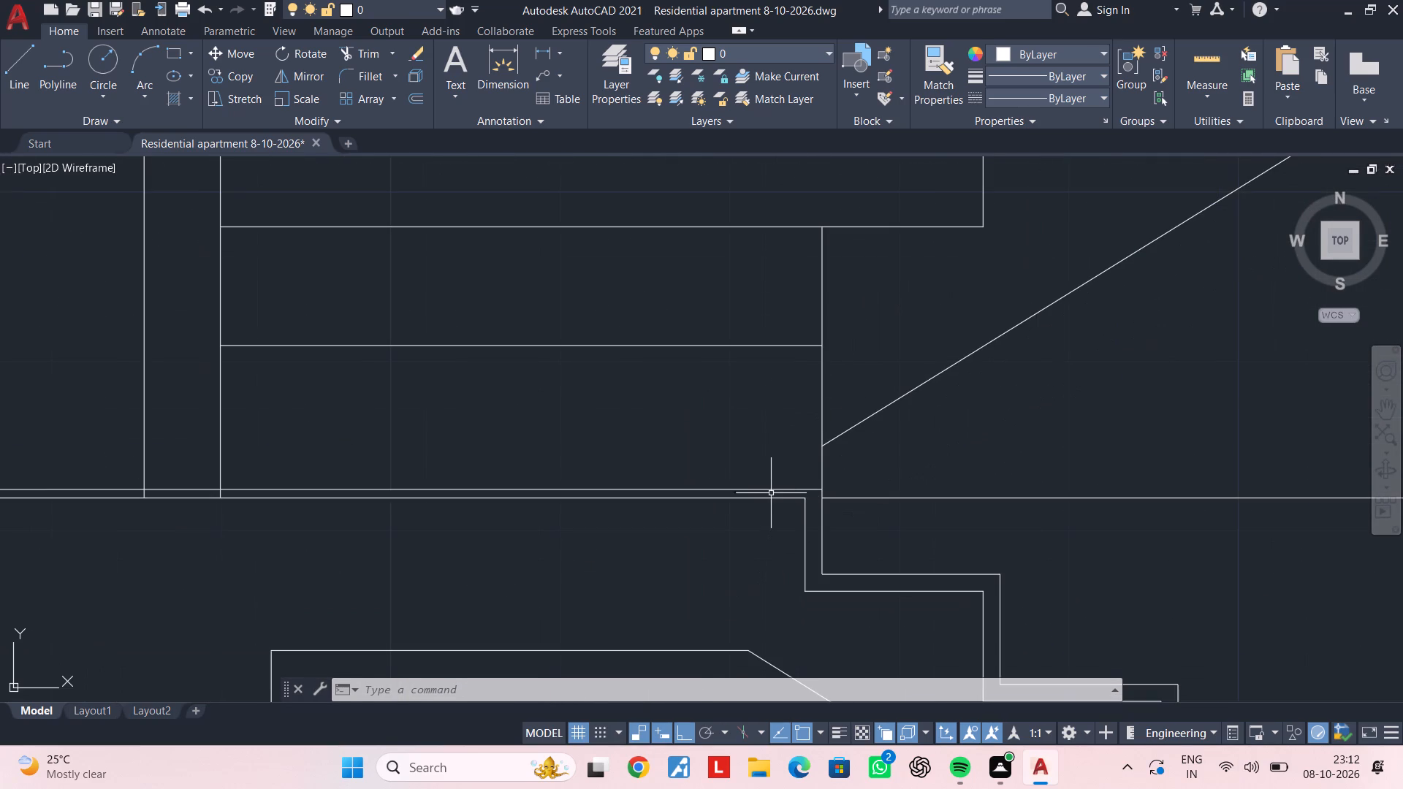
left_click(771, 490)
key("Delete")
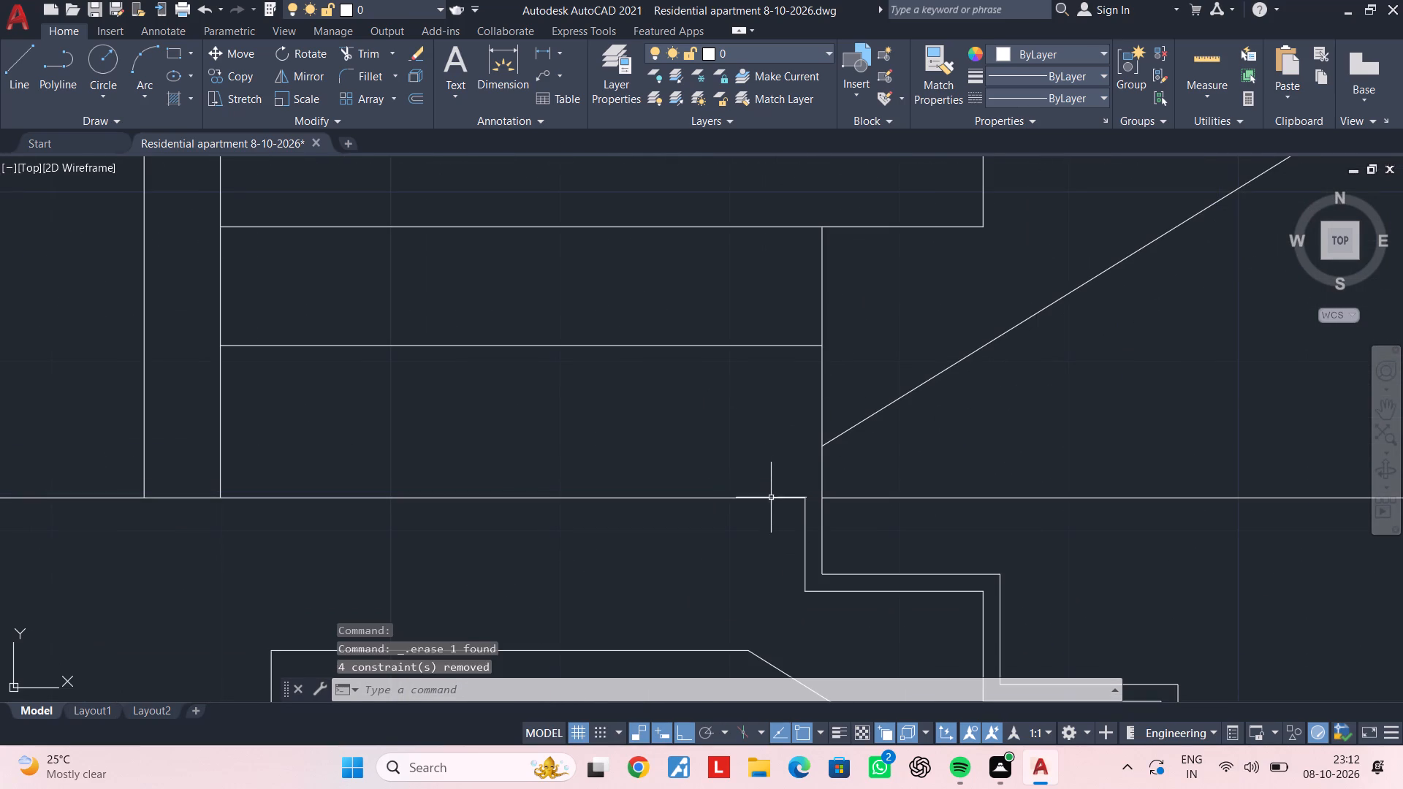
Measure the vertical gap between the two ground-floor lines at the foot of the lowest riser.
scroll(787, 529, "down", 5)
middle_click_drag(810, 535, 887, 278)
scroll(813, 466, "up", 3)
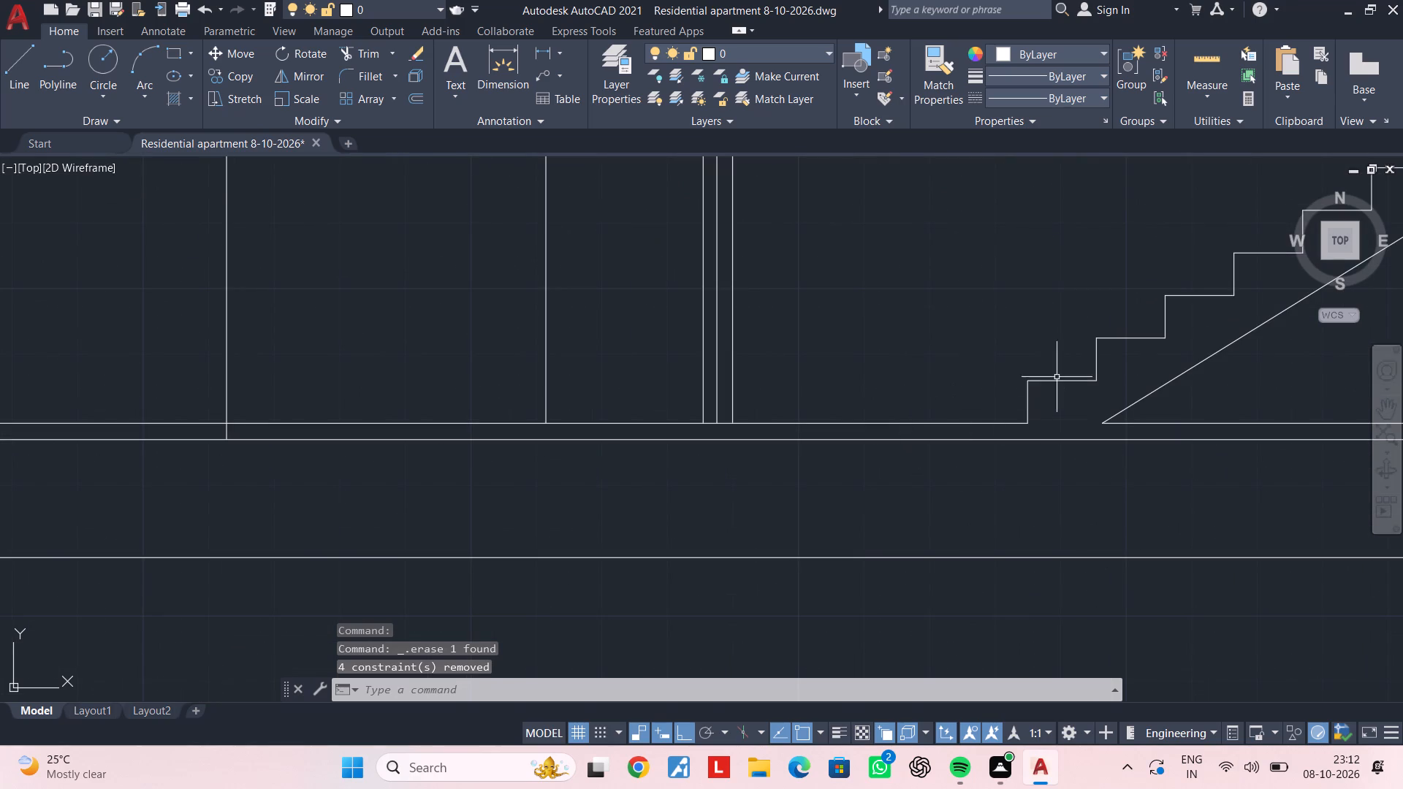
left_click(547, 51)
scroll(1043, 416, "up", 3)
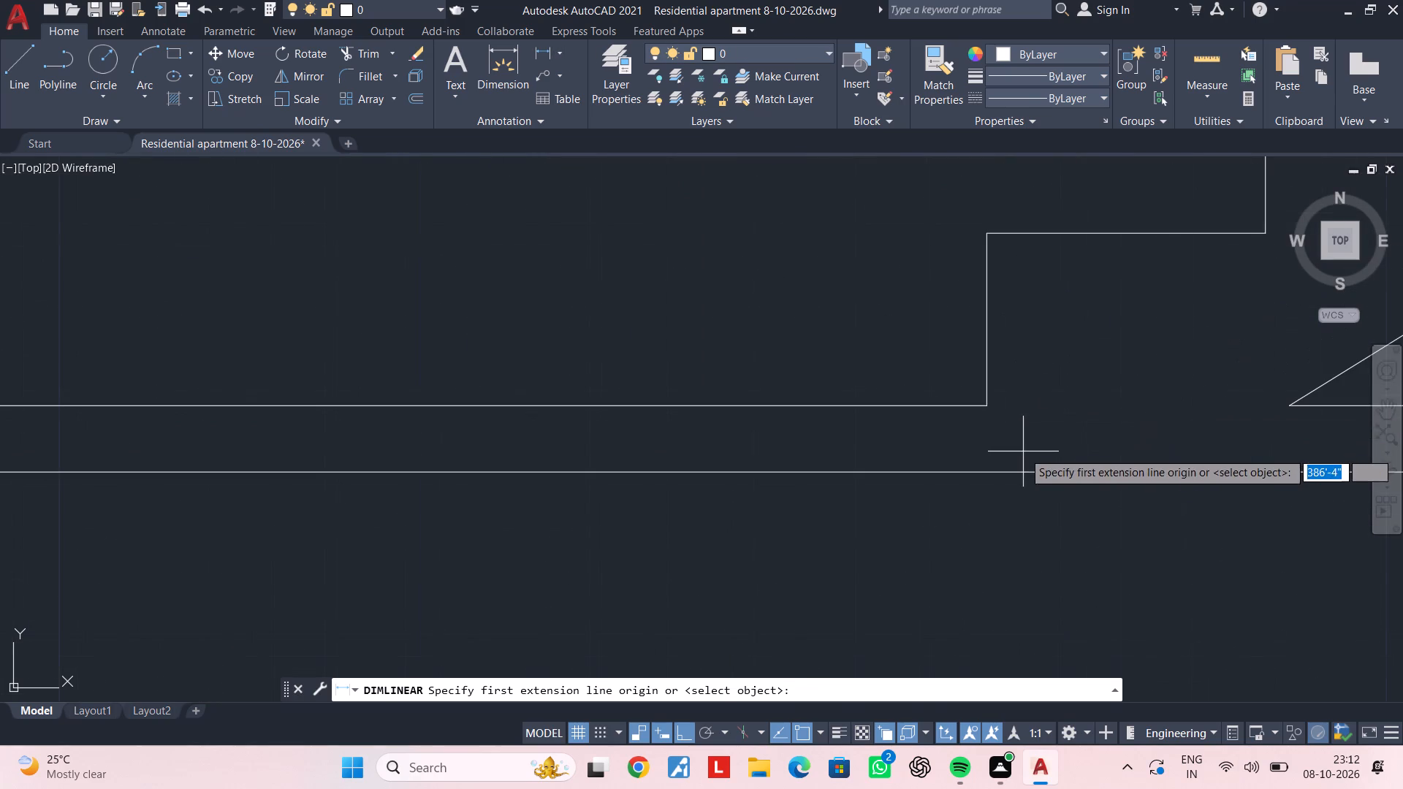
left_click(989, 405)
left_click(992, 470)
scroll(992, 470, "down", 2)
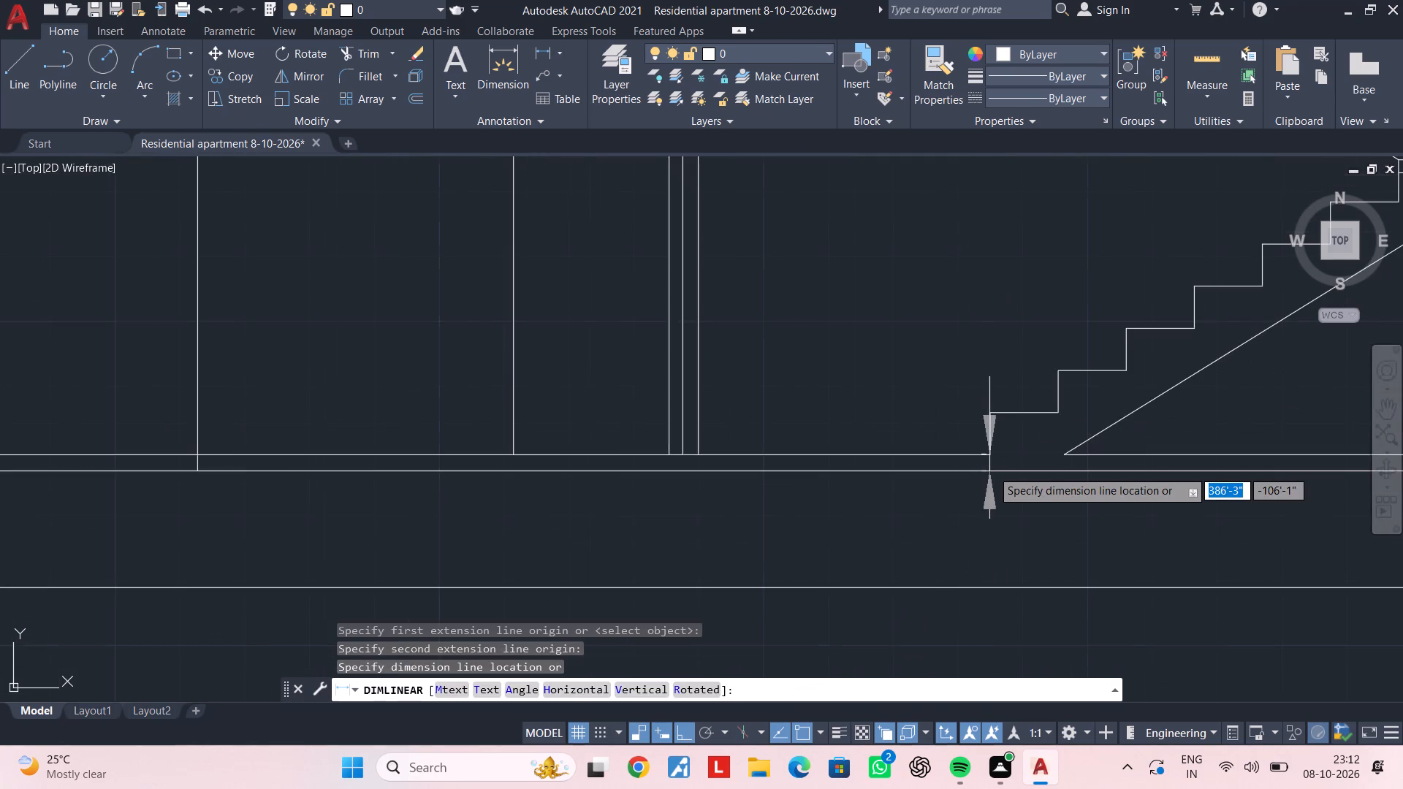
scroll(992, 470, "down", 1)
key("Escape")
Offset the intermediate floor slab's top line 3" upward.
scroll(965, 443, "down", 4)
middle_click_drag(936, 365, 909, 462)
scroll(920, 444, "up", 4)
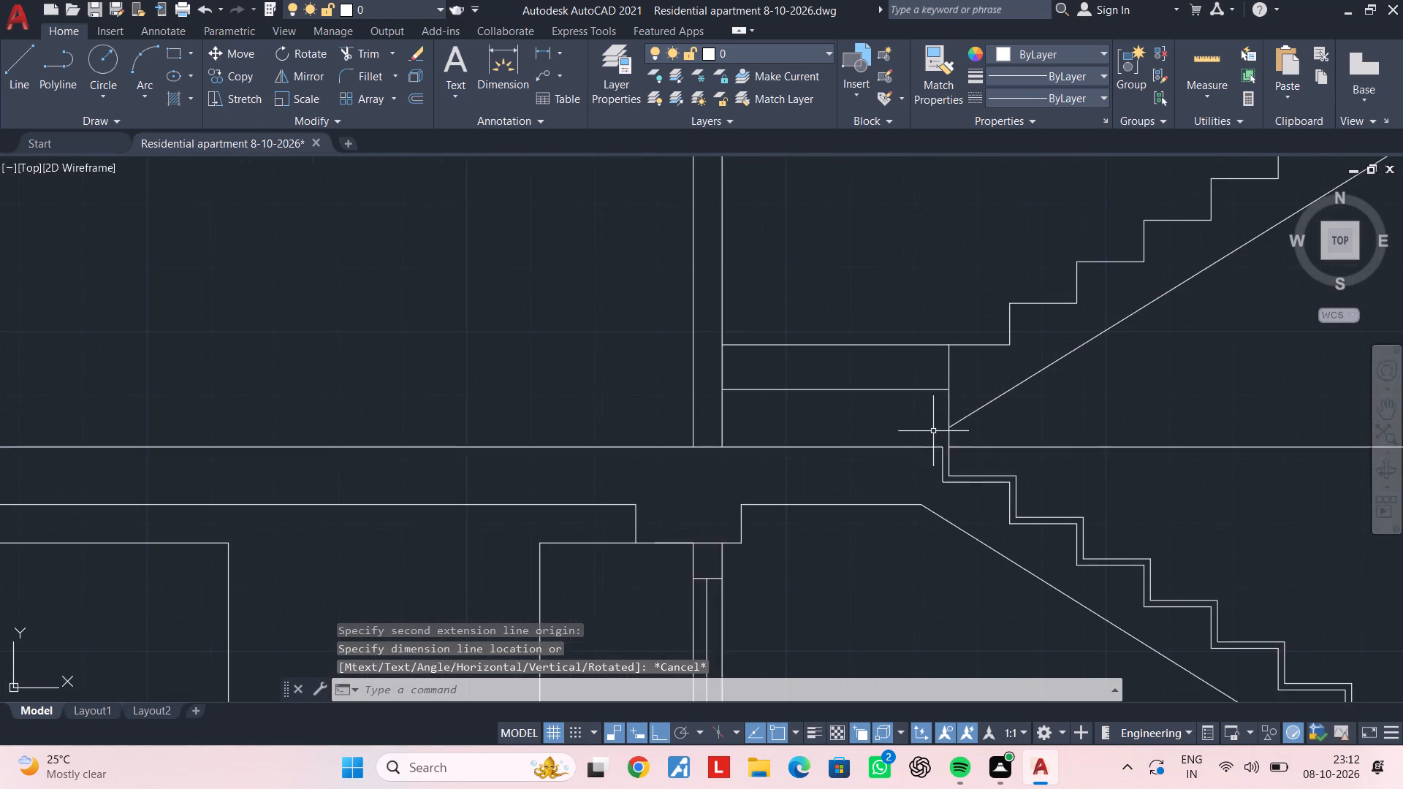
middle_click_drag(892, 476, 875, 504)
key("Escape")
key("Escape")
key("Escape")
type("of 3\"")
key("Return")
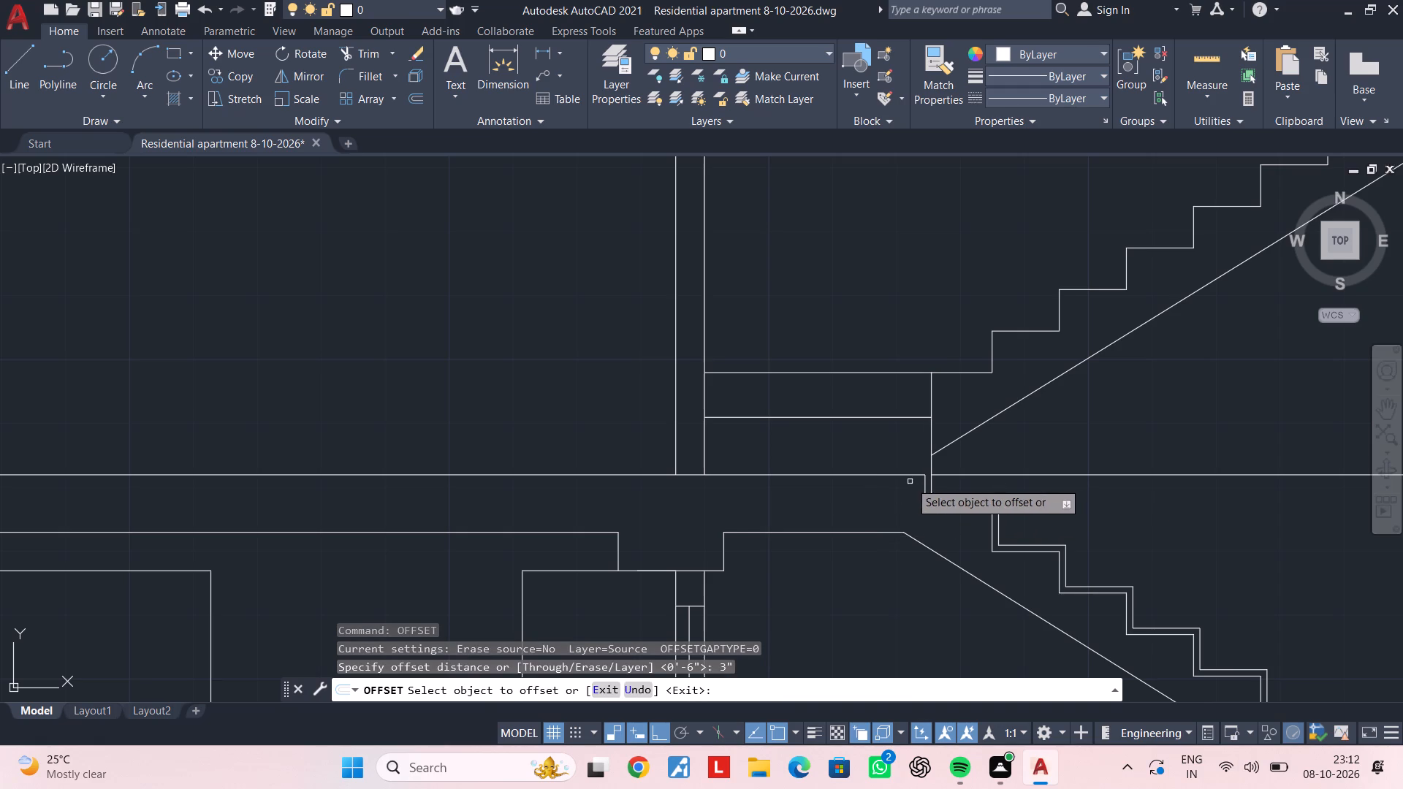
left_click(902, 475)
left_click(902, 464)
key("Escape")
key("Escape")
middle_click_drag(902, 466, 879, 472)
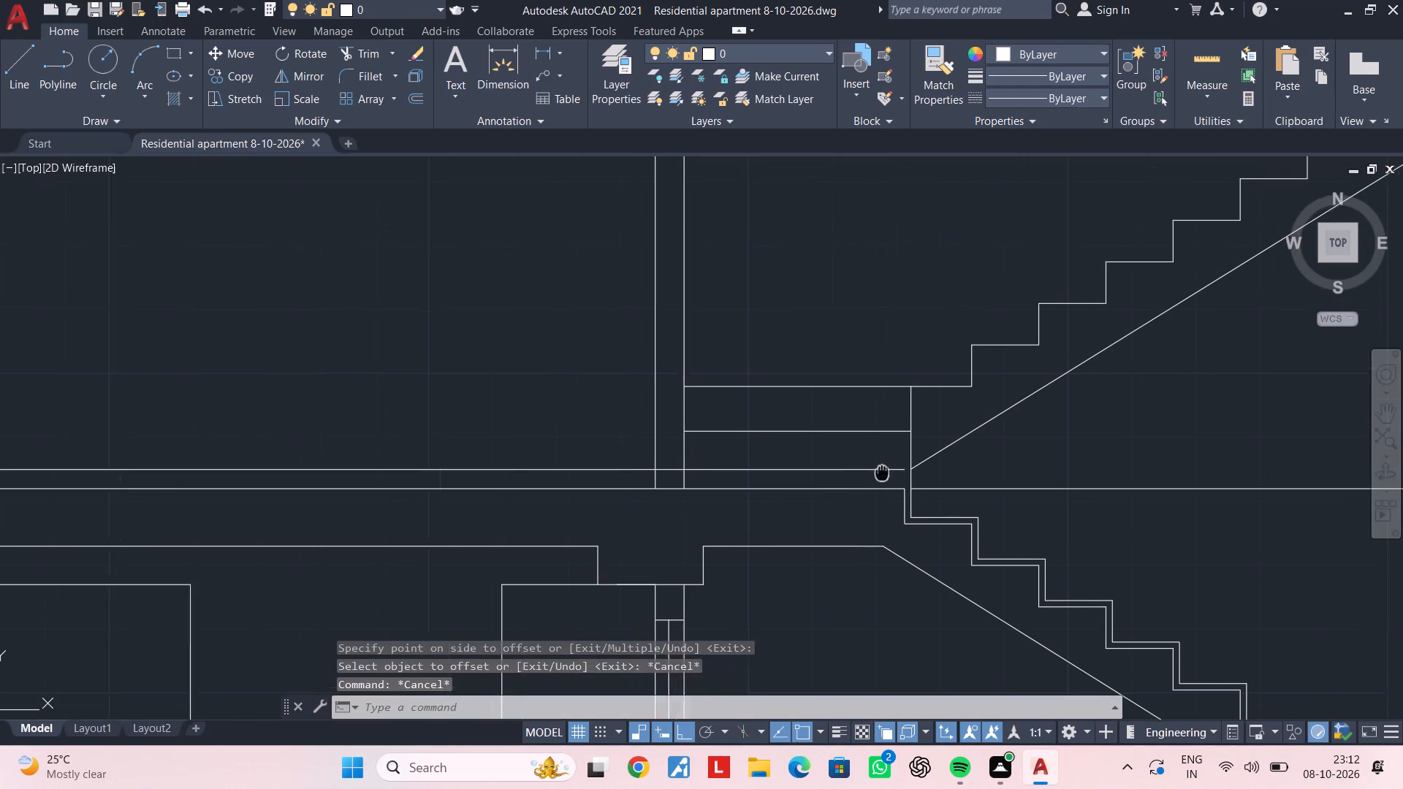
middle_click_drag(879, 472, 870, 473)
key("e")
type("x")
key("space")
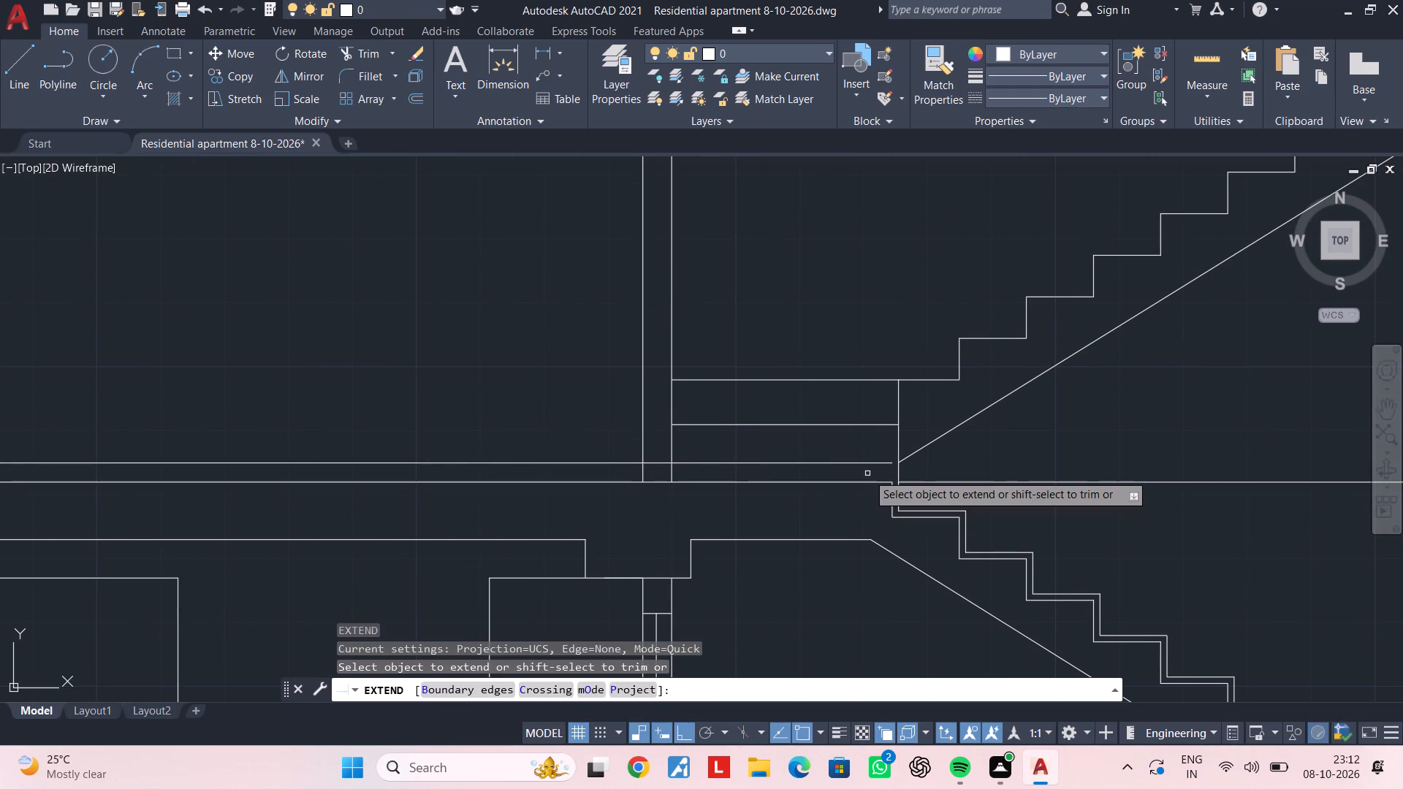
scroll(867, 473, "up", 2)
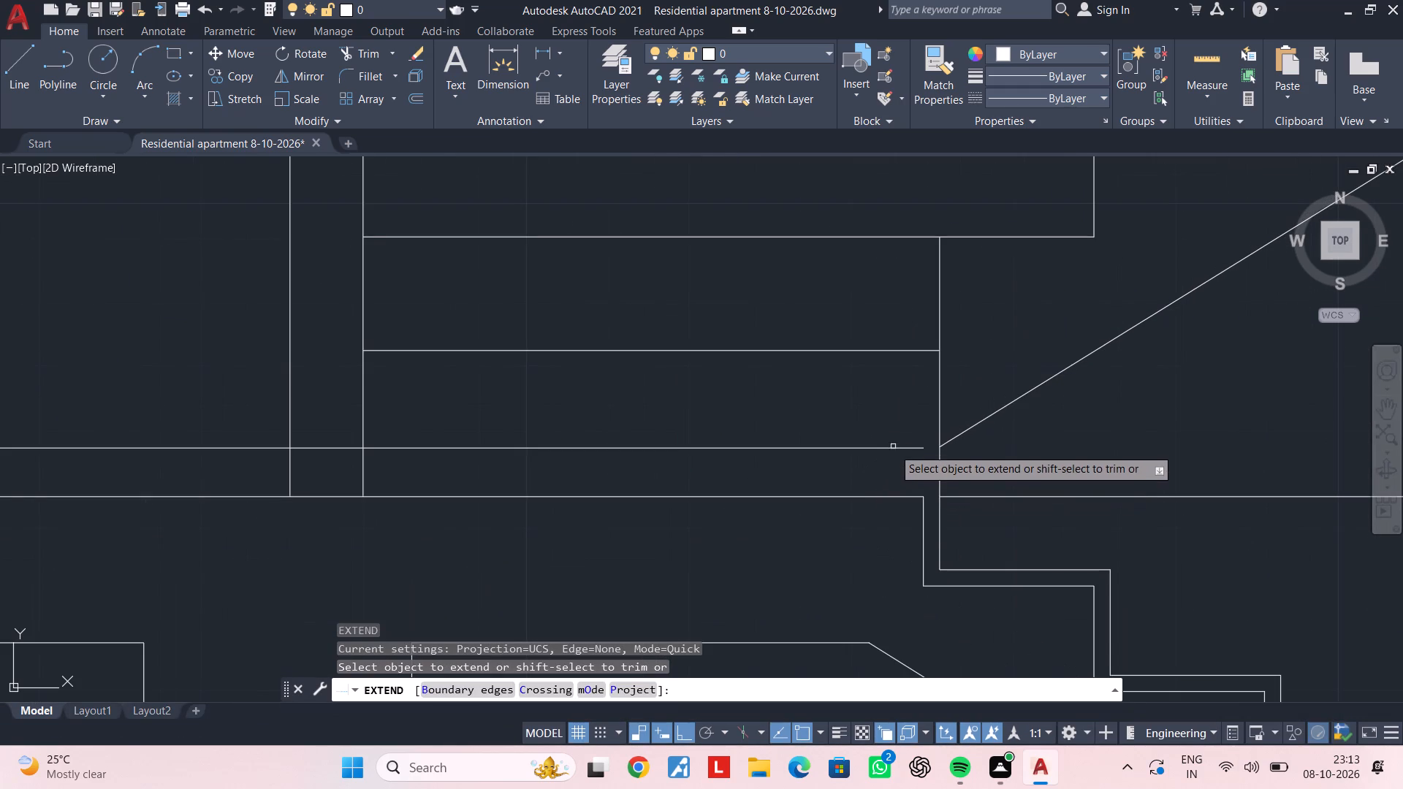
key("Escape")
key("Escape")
Move the offset floor line 1" down toward the intermediate slab's top line.
left_click(860, 468)
left_click(849, 435)
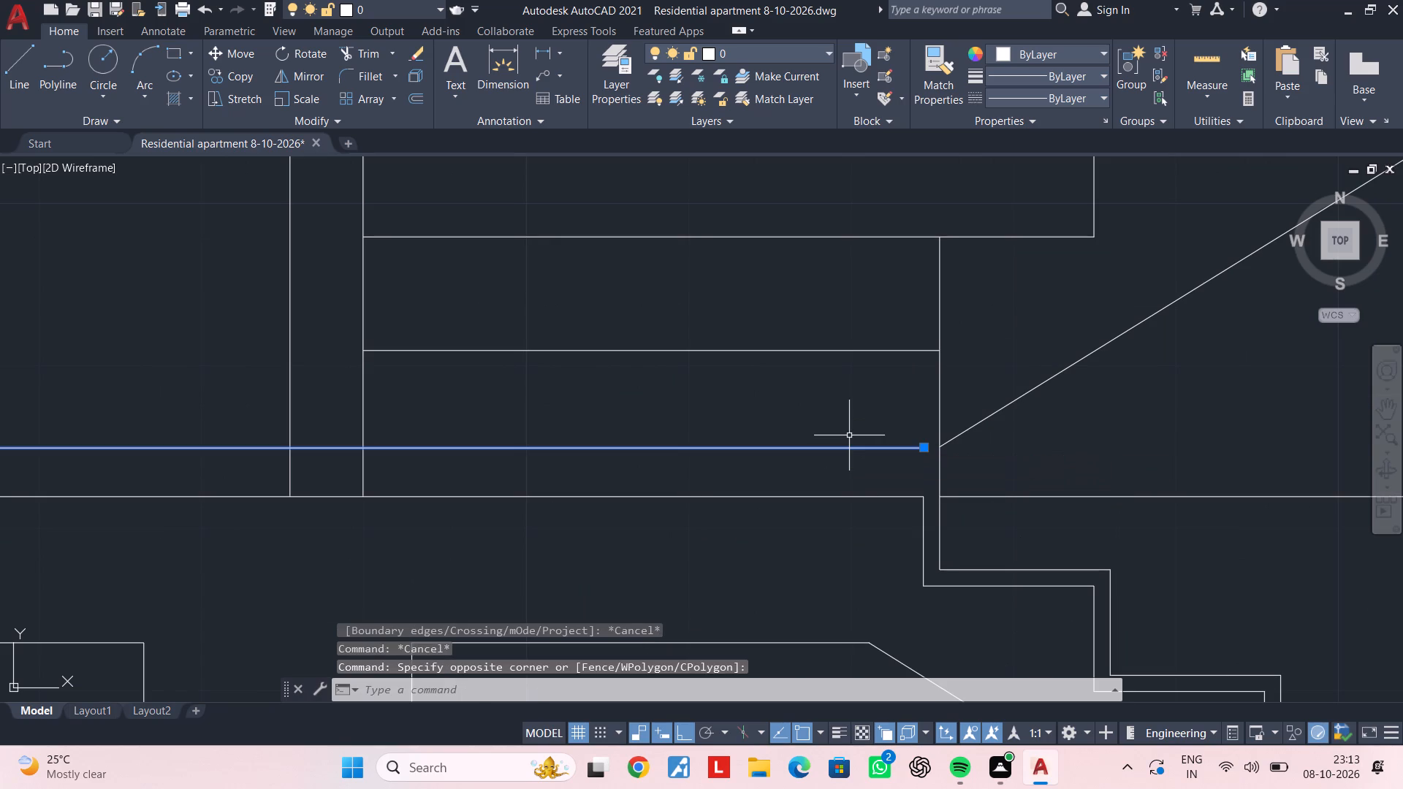
type("m")
key("space")
left_click(848, 446)
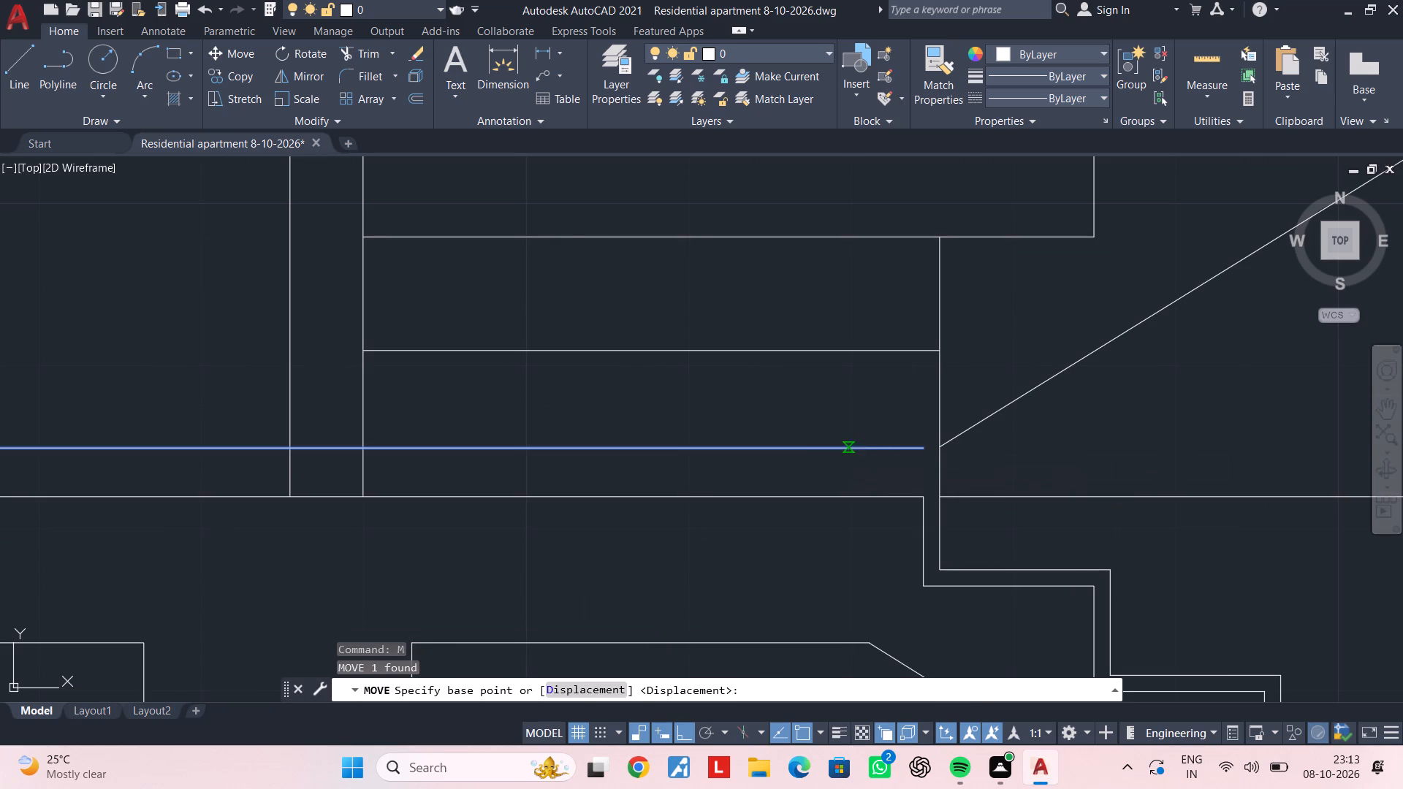
type("1\"")
key("Return")
key("Escape")
key("Escape")
key("Escape")
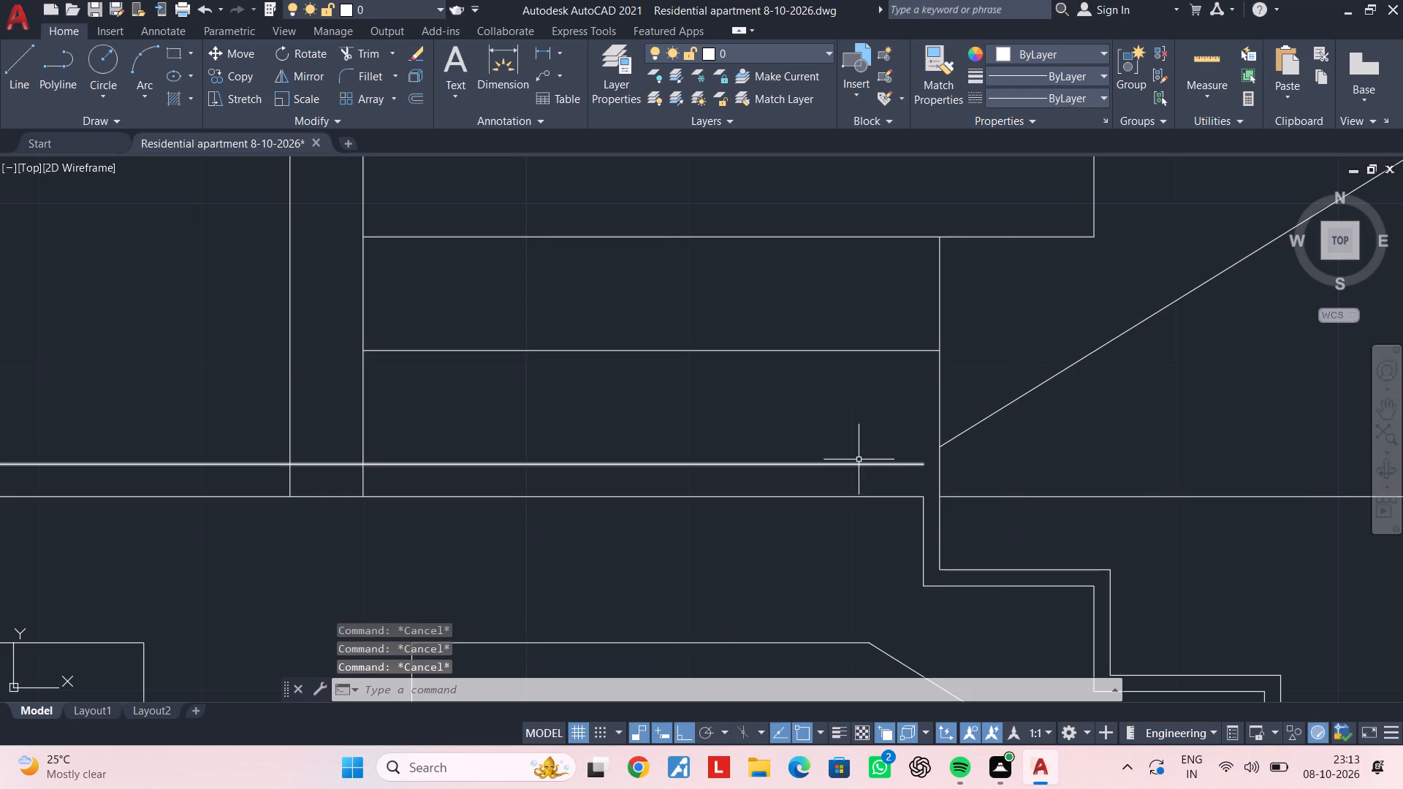
Extend the offset floor line to the vertical riser line at the staircase junction.
type("ex")
key("space")
left_click(875, 463)
key("Escape")
scroll(1003, 392, "down", 2)
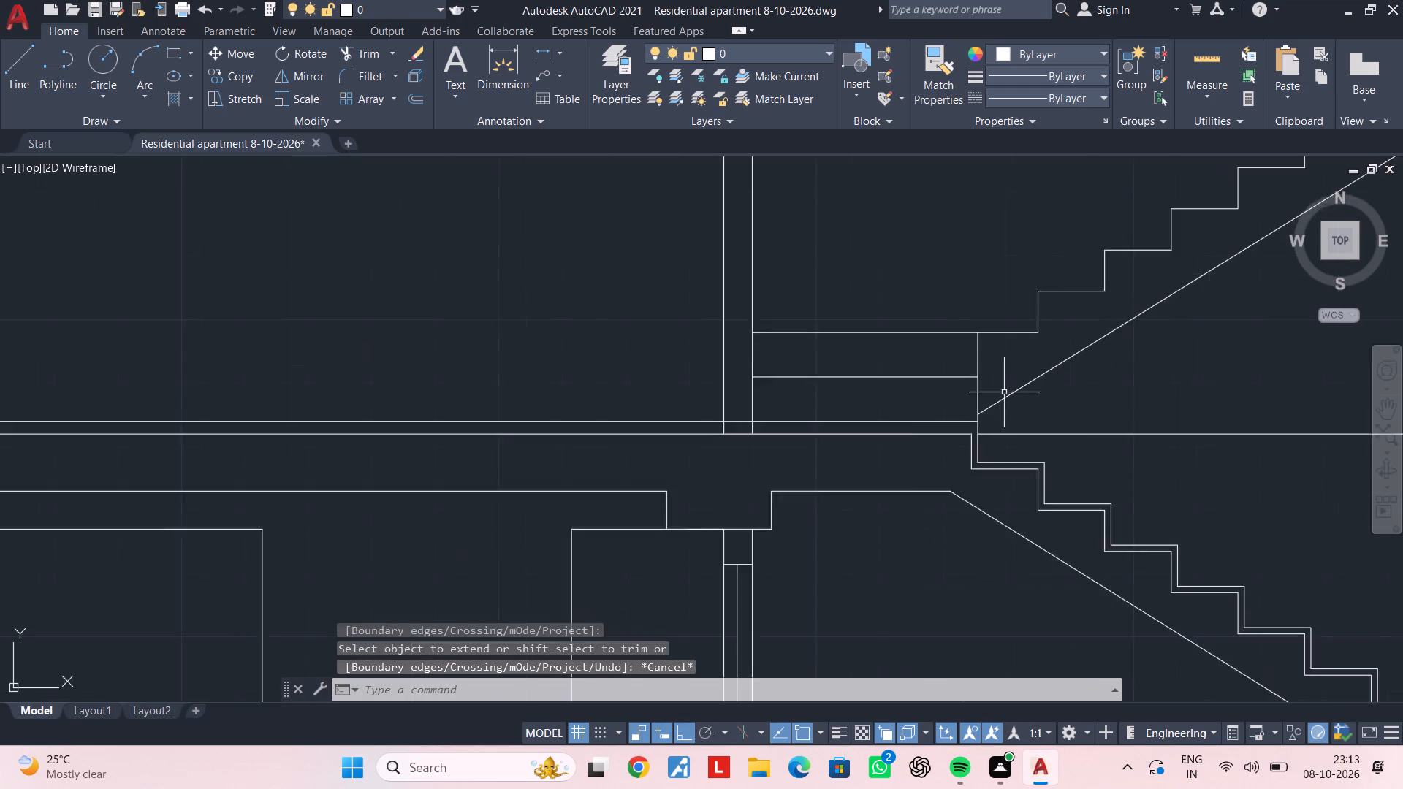
Examine the upper storey's flights, mid-landing and the top floor slab line beside the stairwell.
middle_click_drag(975, 415, 856, 460)
key("Escape")
scroll(945, 418, "down", 2)
middle_click_drag(945, 418, 736, 481)
middle_click_drag(841, 450, 763, 498)
middle_click_drag(946, 428, 882, 485)
scroll(882, 485, "up", 1)
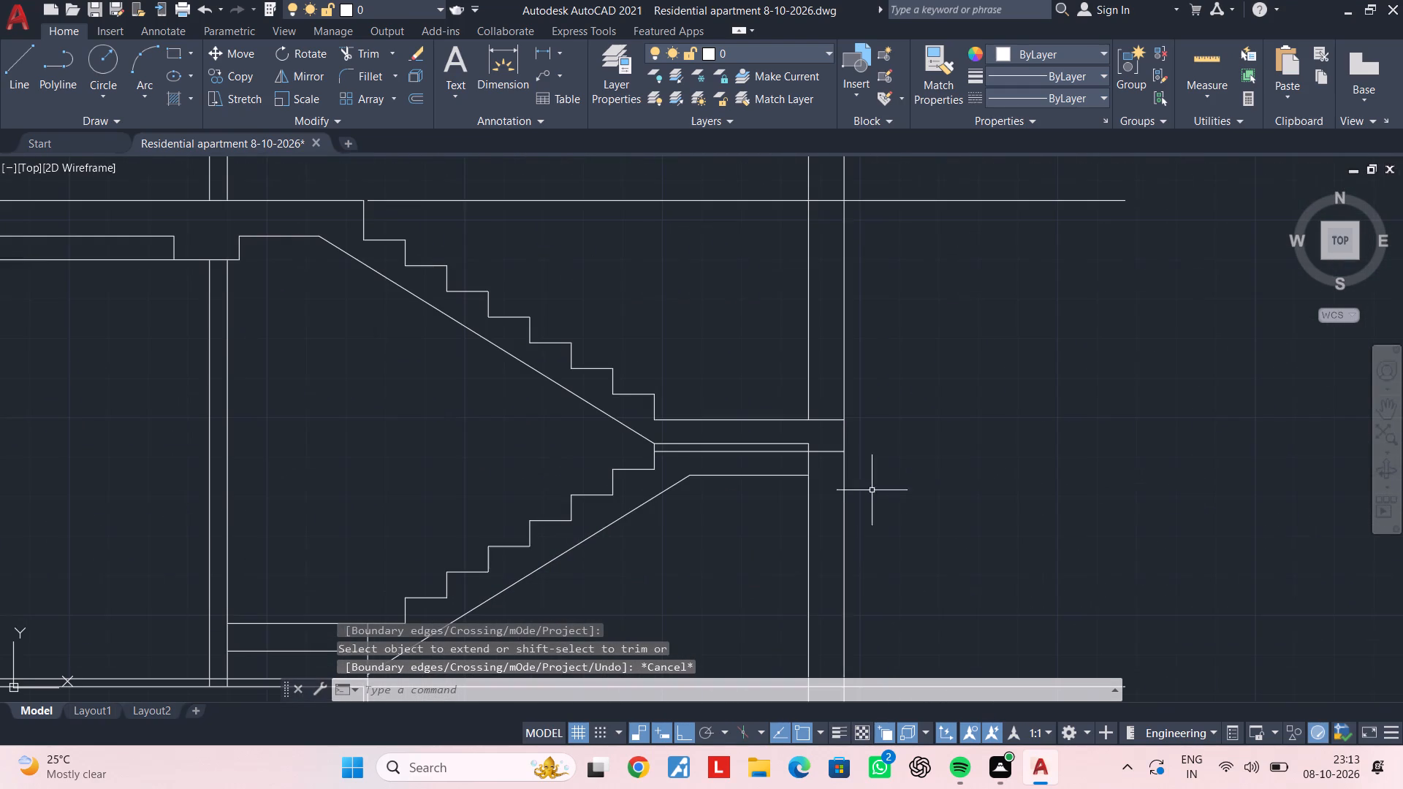
key("Escape")
key("Escape")
middle_click_drag(745, 416, 686, 611)
middle_click_drag(685, 470, 753, 483)
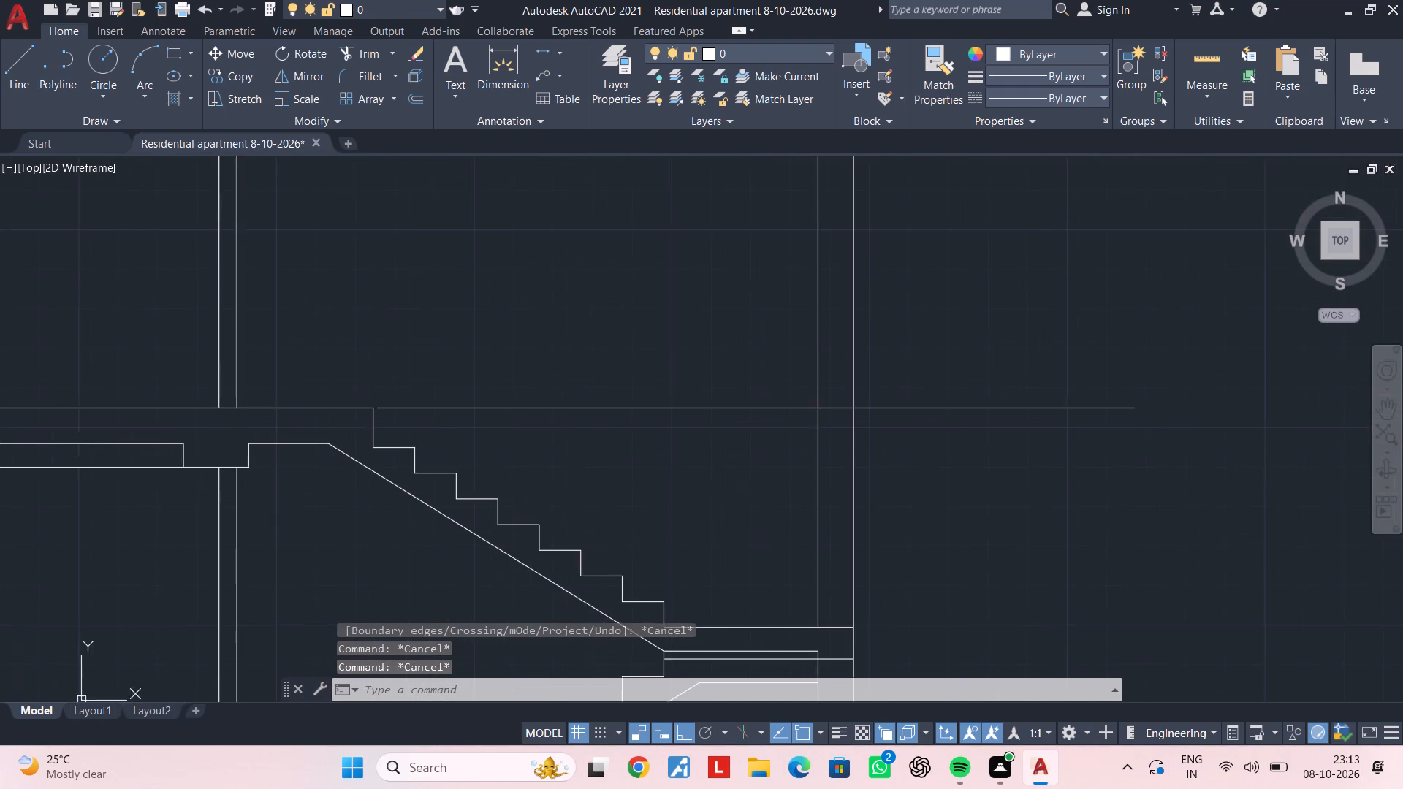
middle_click_drag(715, 477, 737, 557)
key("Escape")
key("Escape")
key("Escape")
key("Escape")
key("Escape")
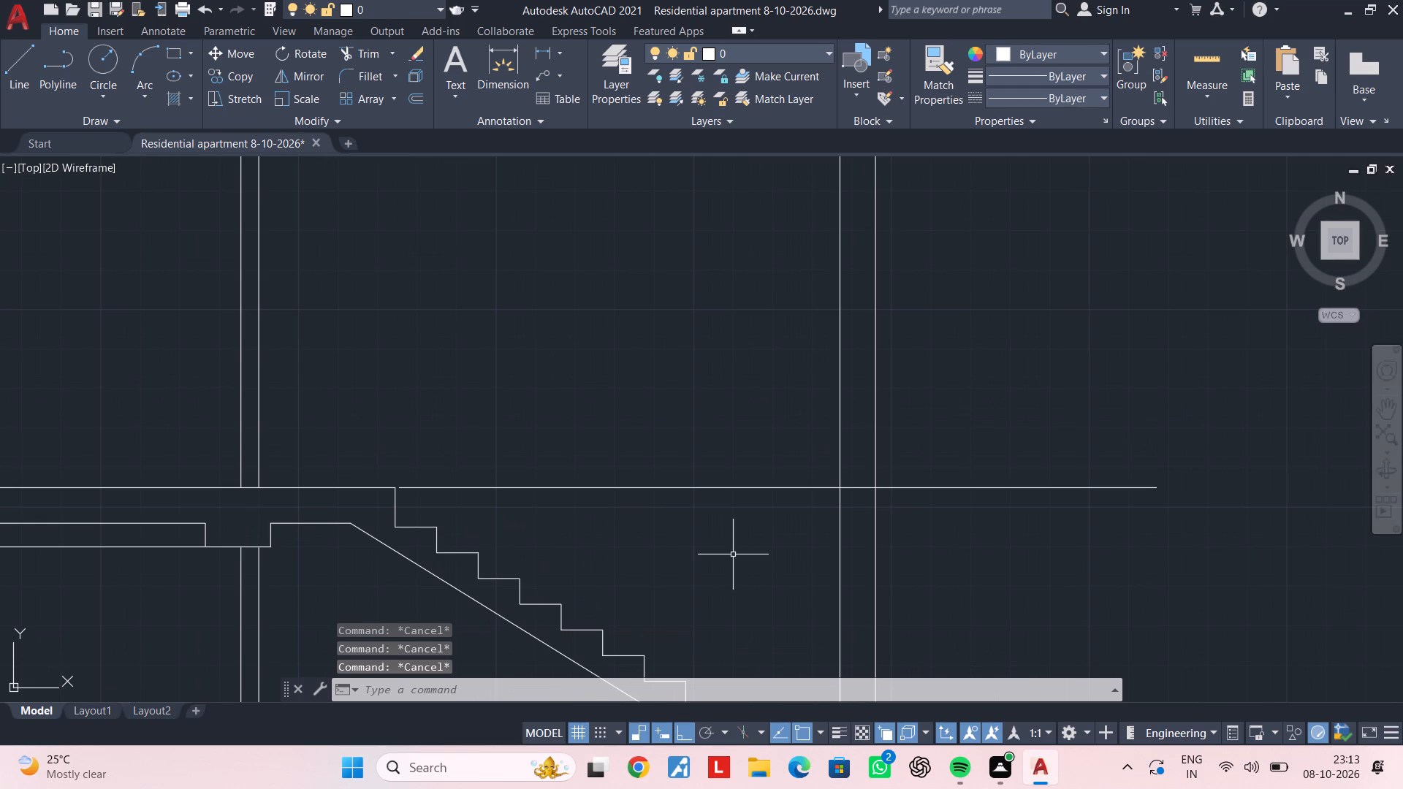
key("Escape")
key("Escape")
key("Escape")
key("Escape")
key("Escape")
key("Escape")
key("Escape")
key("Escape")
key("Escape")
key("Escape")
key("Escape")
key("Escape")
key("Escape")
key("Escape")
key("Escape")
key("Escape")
Trim both lines of the wall beside the staircase where they pass below the intermediate floor's finish line.
middle_click_drag(622, 552, 896, 517)
middle_click_drag(815, 514, 960, 506)
scroll(674, 501, "down", 2)
middle_click_drag(696, 498, 729, 485)
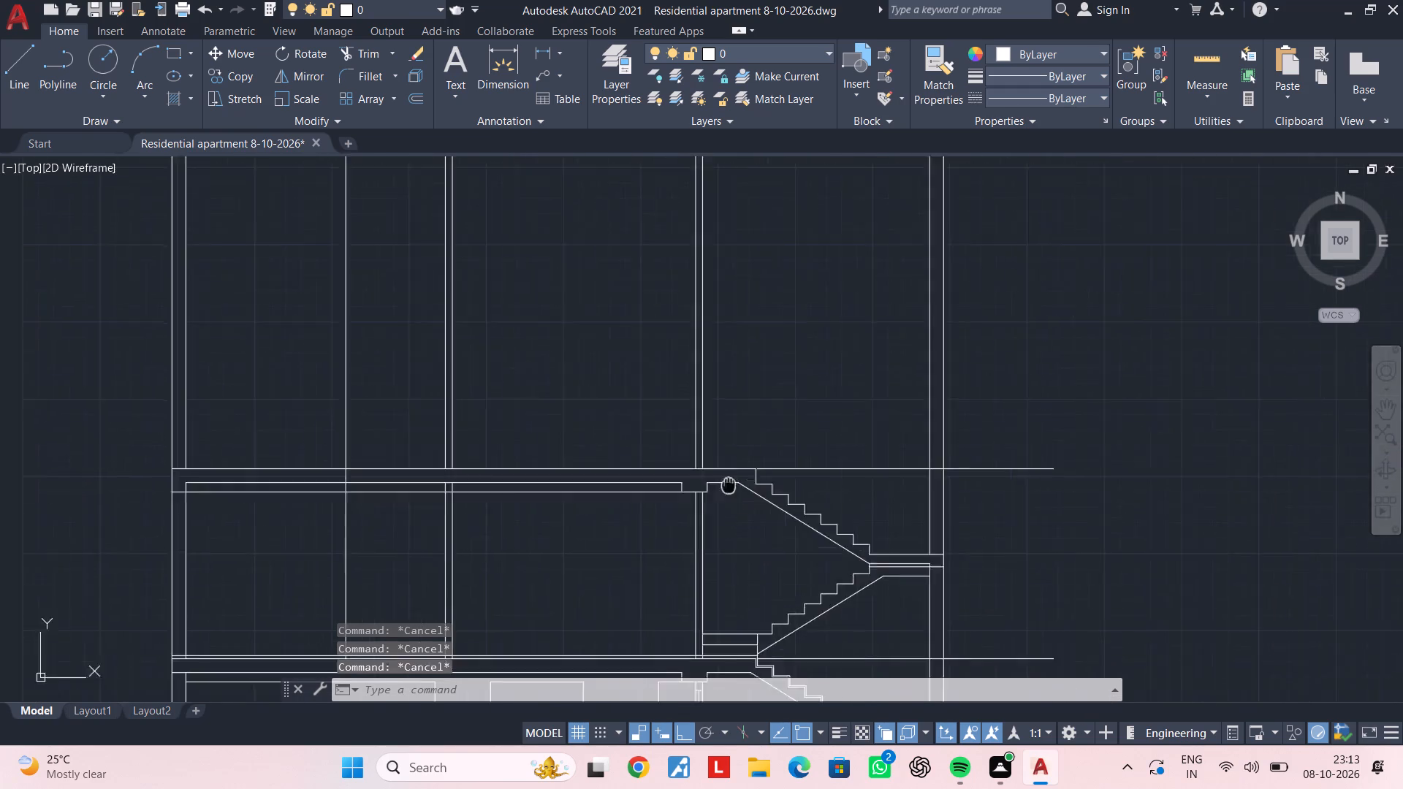
middle_click_drag(729, 485, 848, 424)
middle_click_drag(740, 476, 904, 403)
middle_click_drag(837, 439, 865, 413)
key("Escape")
key("Escape")
key("Escape")
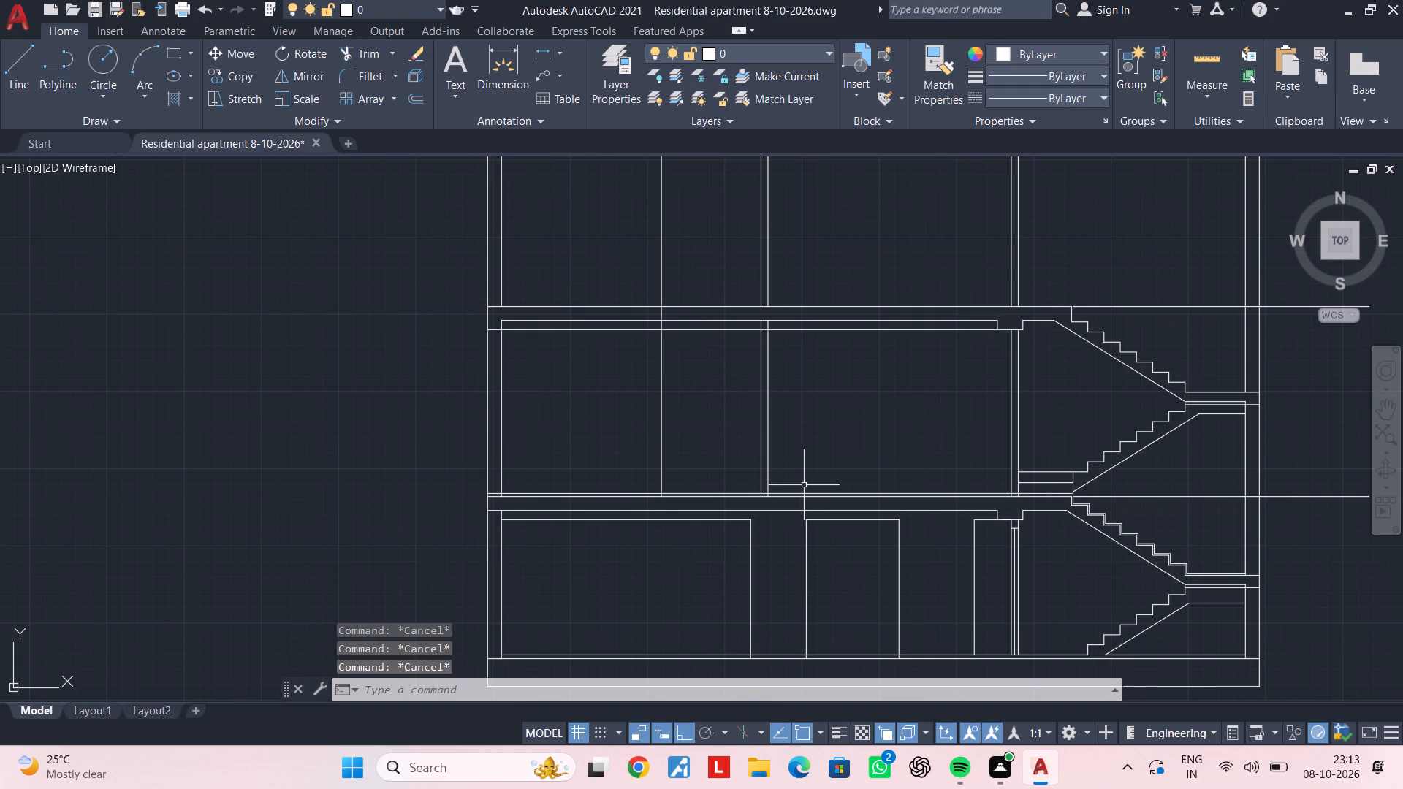
key("Escape")
key("Escape")
scroll(1022, 464, "up", 2)
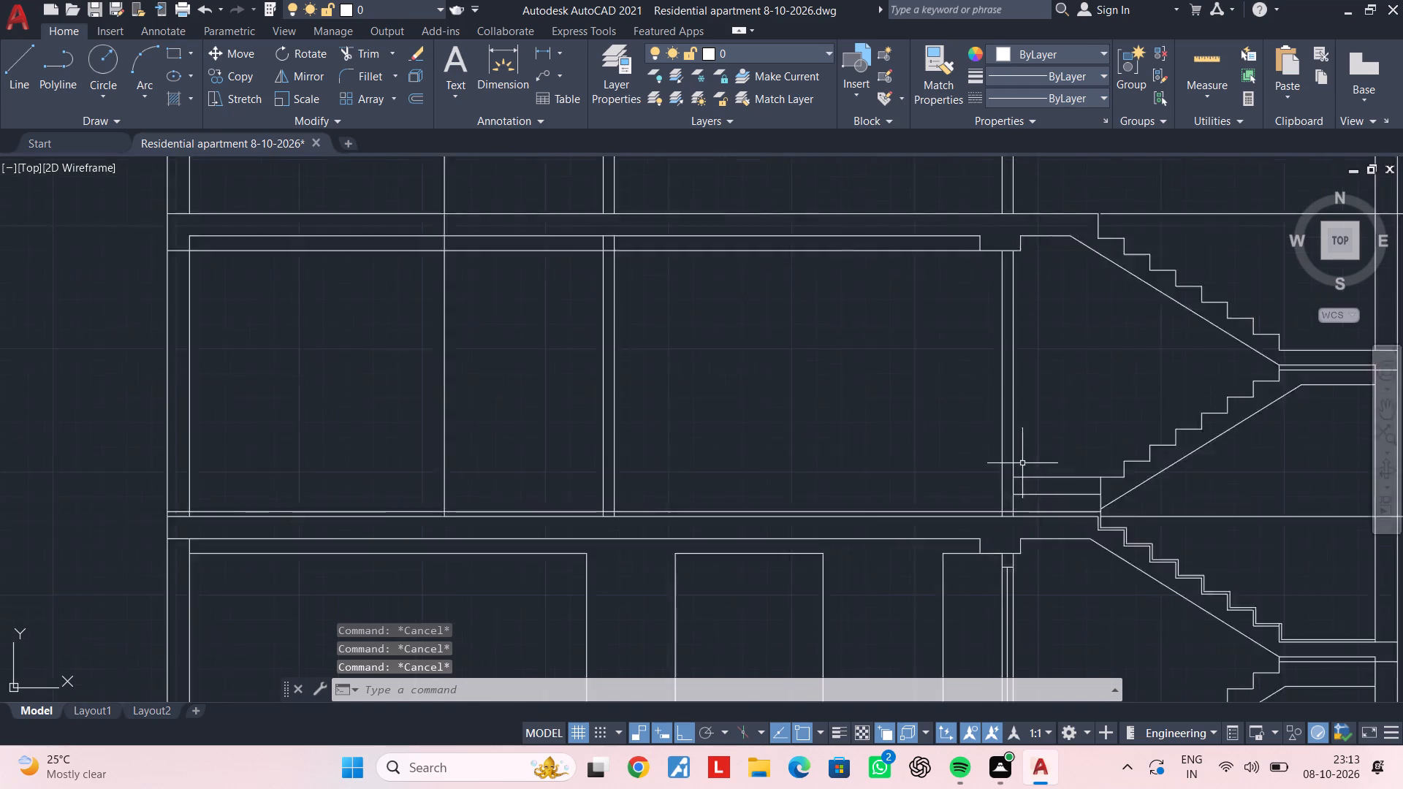
middle_click_drag(895, 459, 1037, 403)
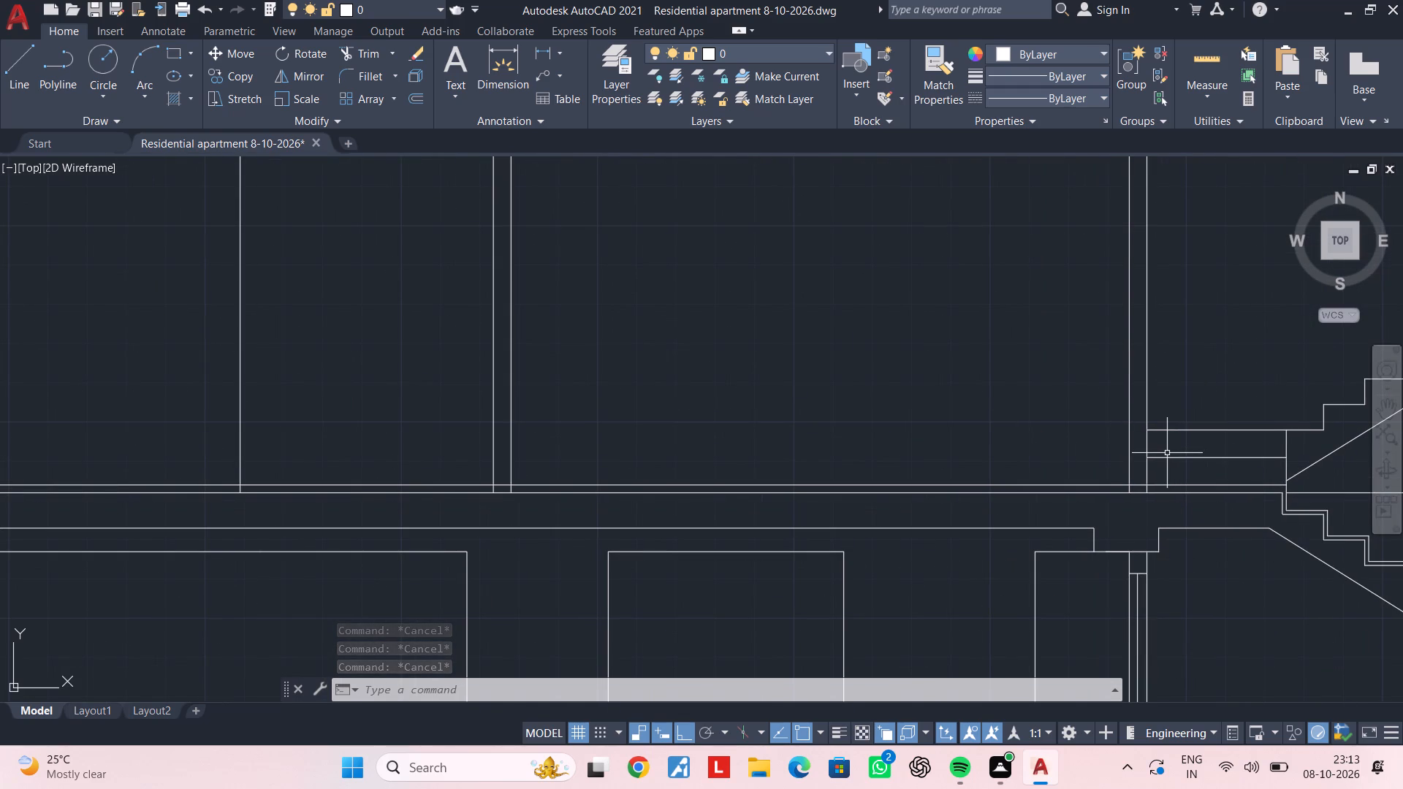
key("t")
key("r")
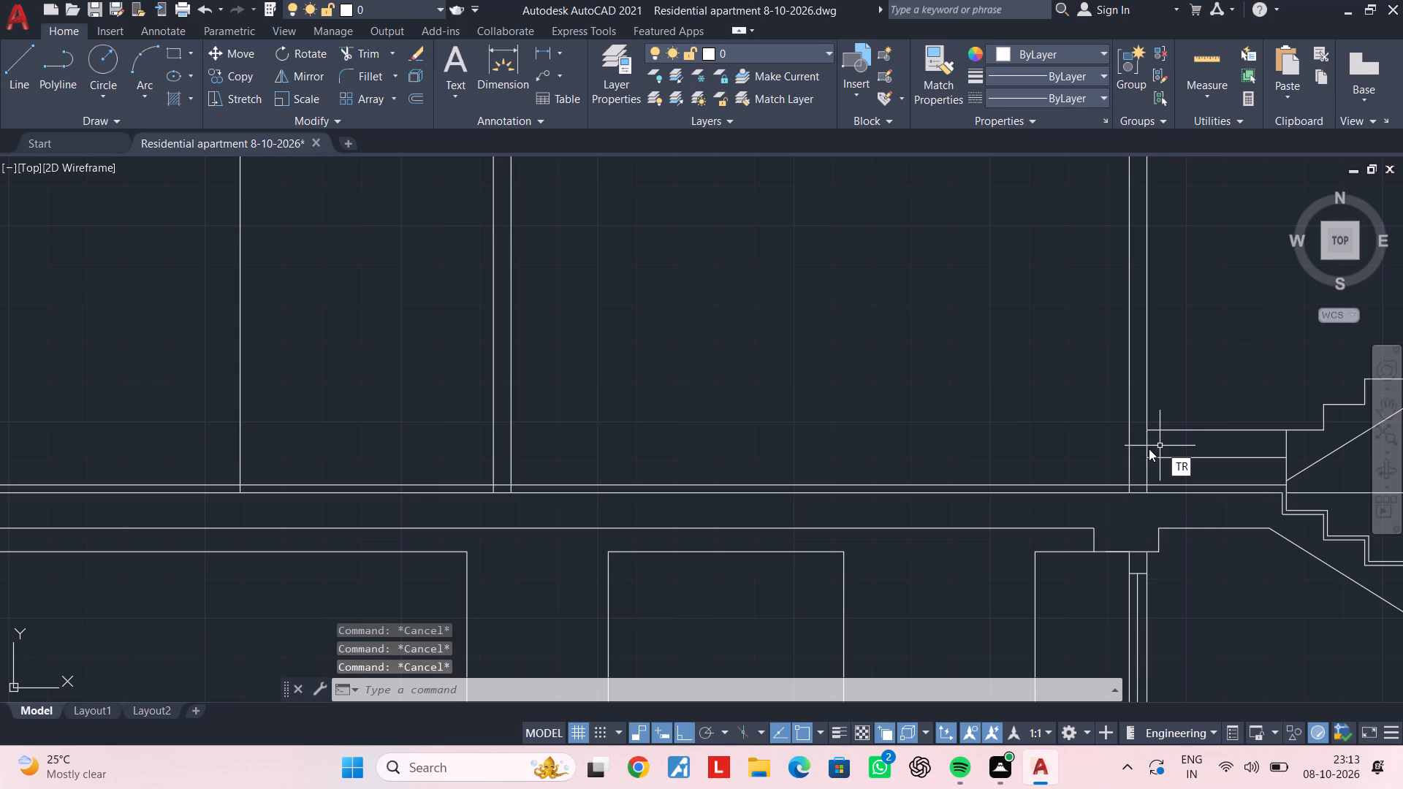
key("space")
scroll(1152, 485, "up", 3)
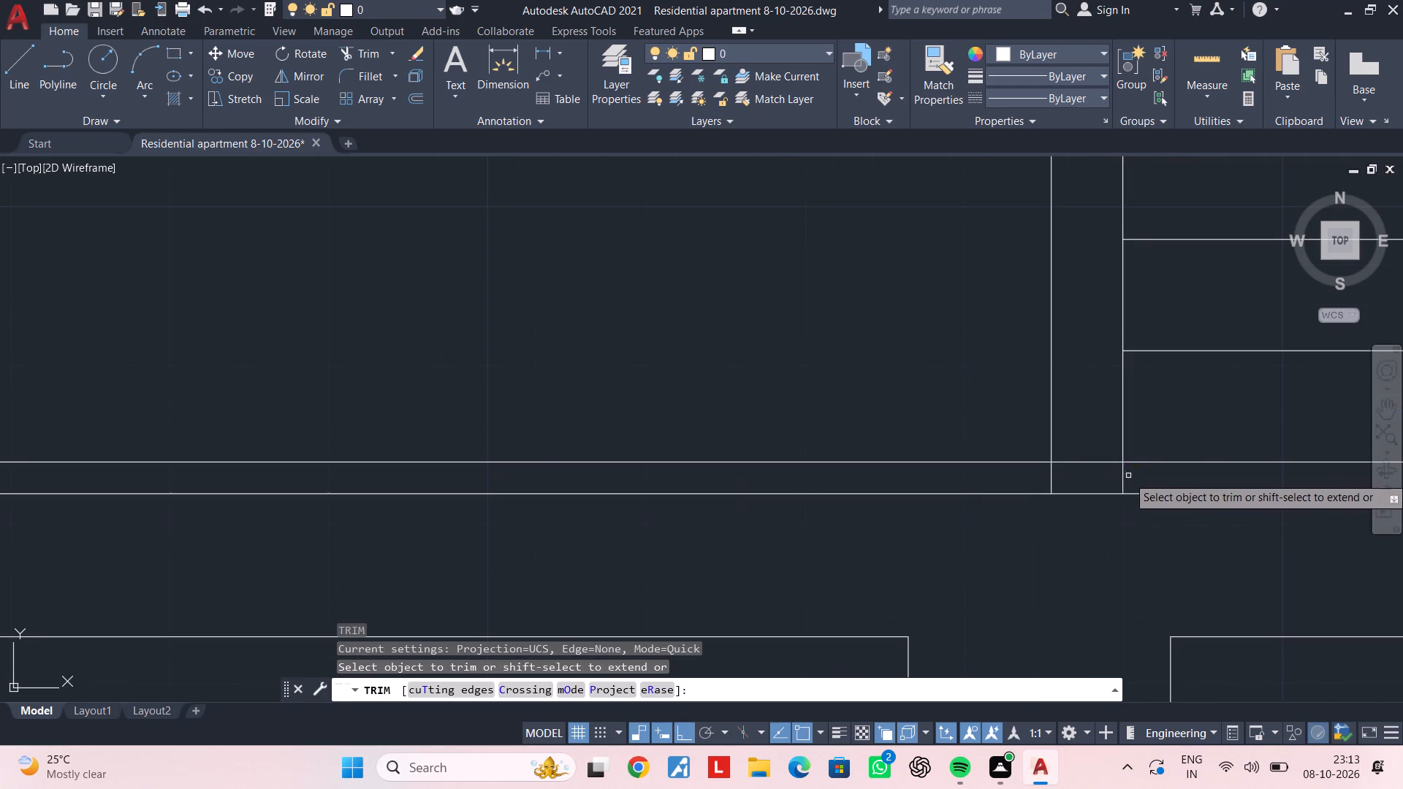
left_click(1124, 478)
left_click(1049, 479)
Trim both lines of the middle partition wall back to the intermediate floor's finish line.
scroll(946, 476, "down", 3)
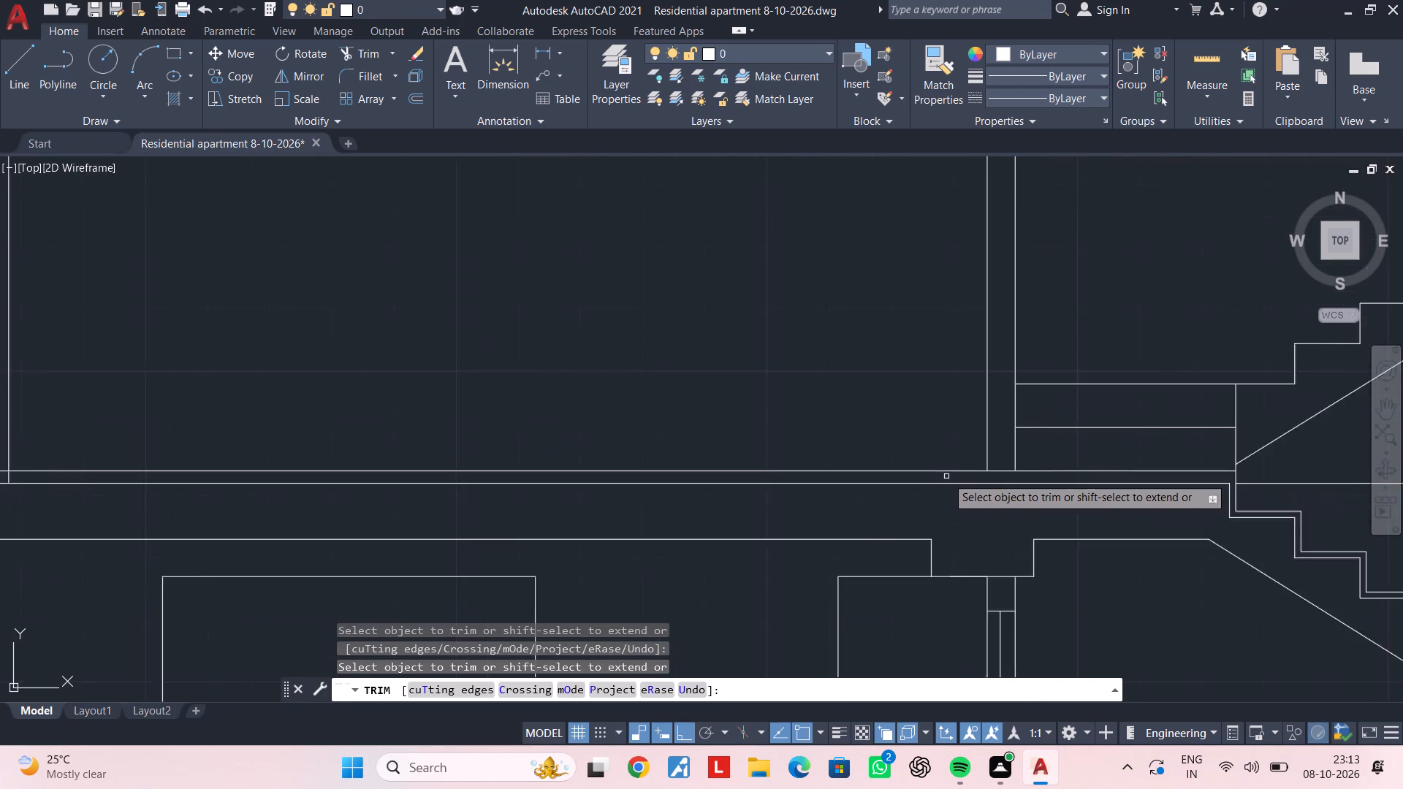
middle_click_drag(865, 476, 1402, 471)
scroll(895, 474, "up", 2)
scroll(970, 476, "up", 1)
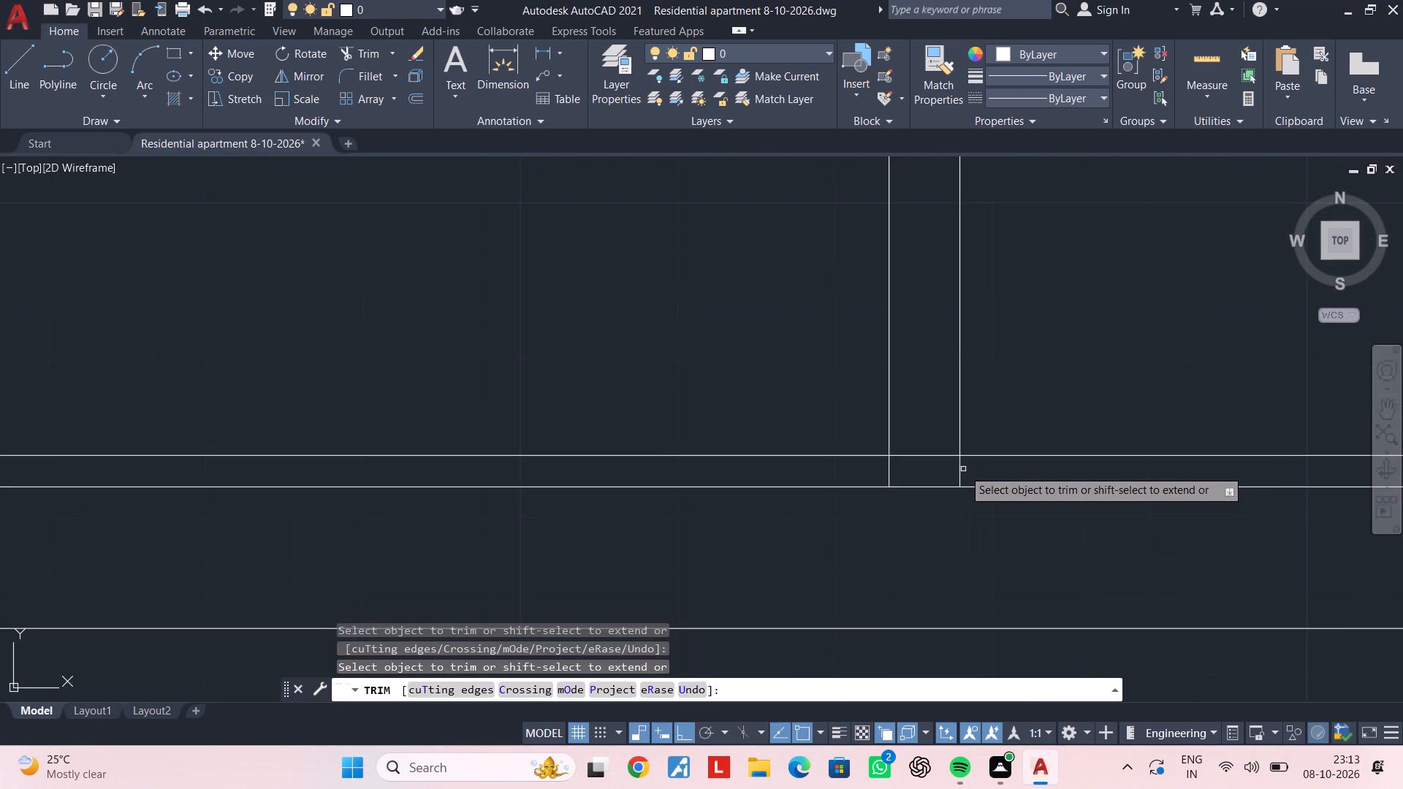
left_click(959, 469)
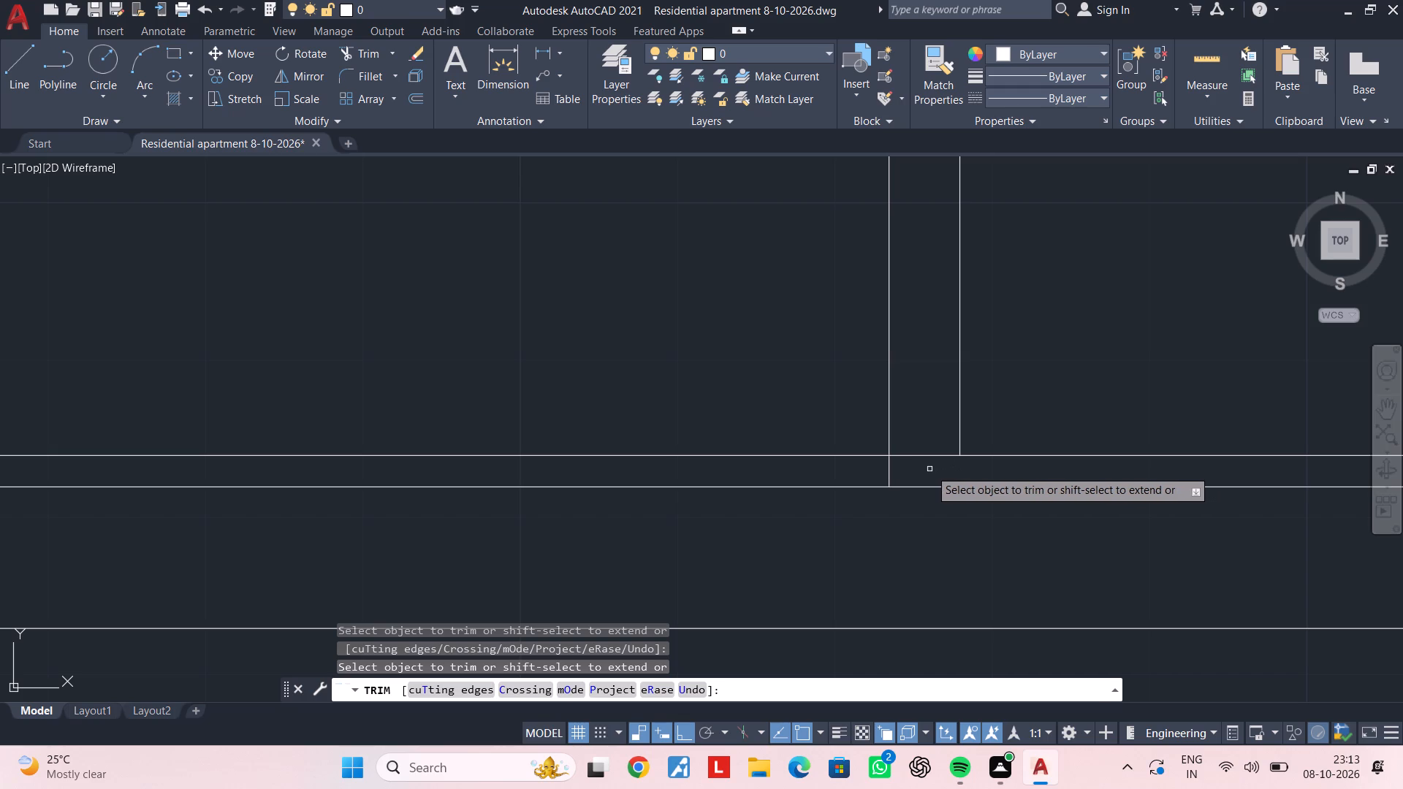
left_click(890, 470)
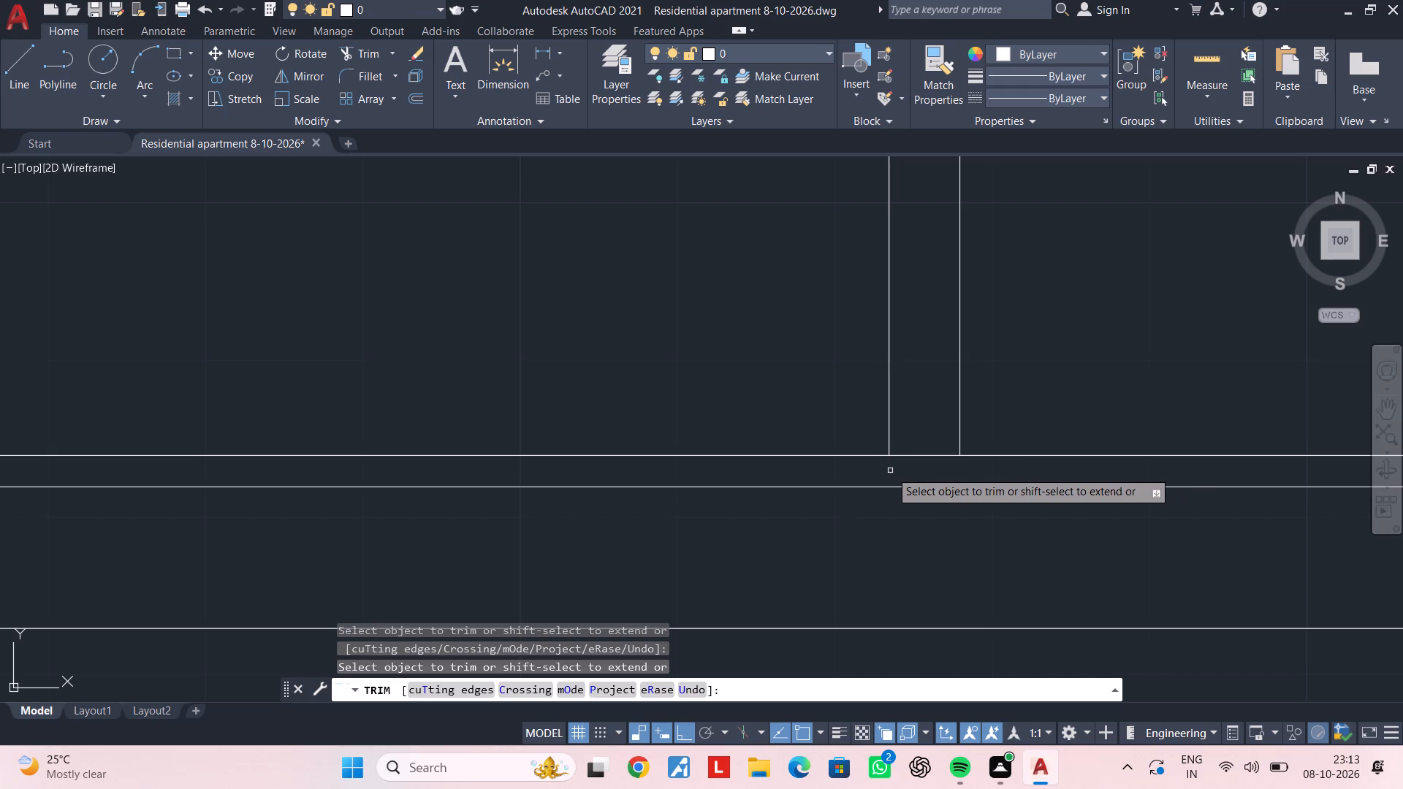
Trim the single wall line and the far outer wall's inner line back to the intermediate floor's finish line.
scroll(759, 496, "down", 2)
middle_click_drag(819, 491, 1302, 476)
scroll(942, 482, "up", 2)
left_click(834, 460)
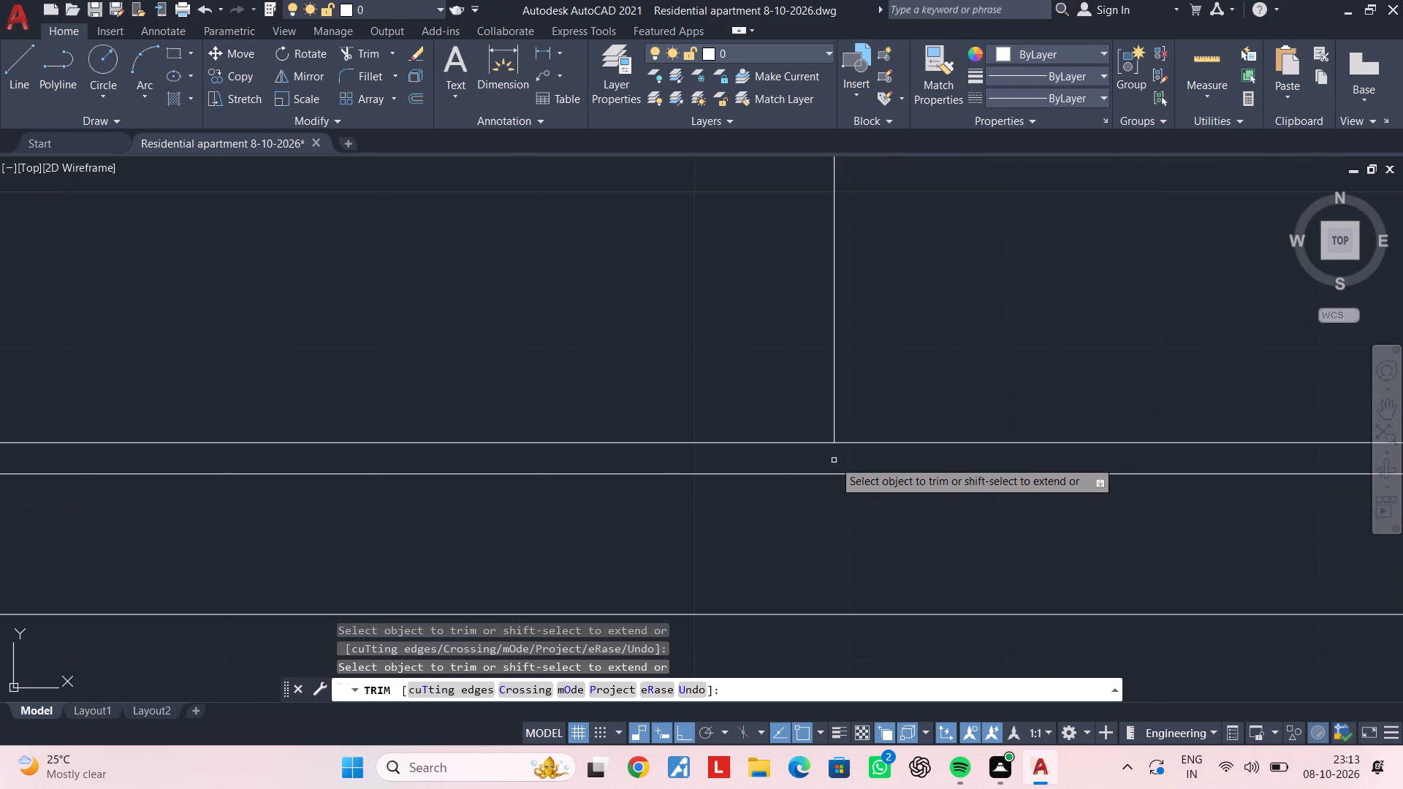
scroll(662, 479, "down", 3)
middle_click_drag(916, 454, 1328, 441)
scroll(841, 487, "up", 3)
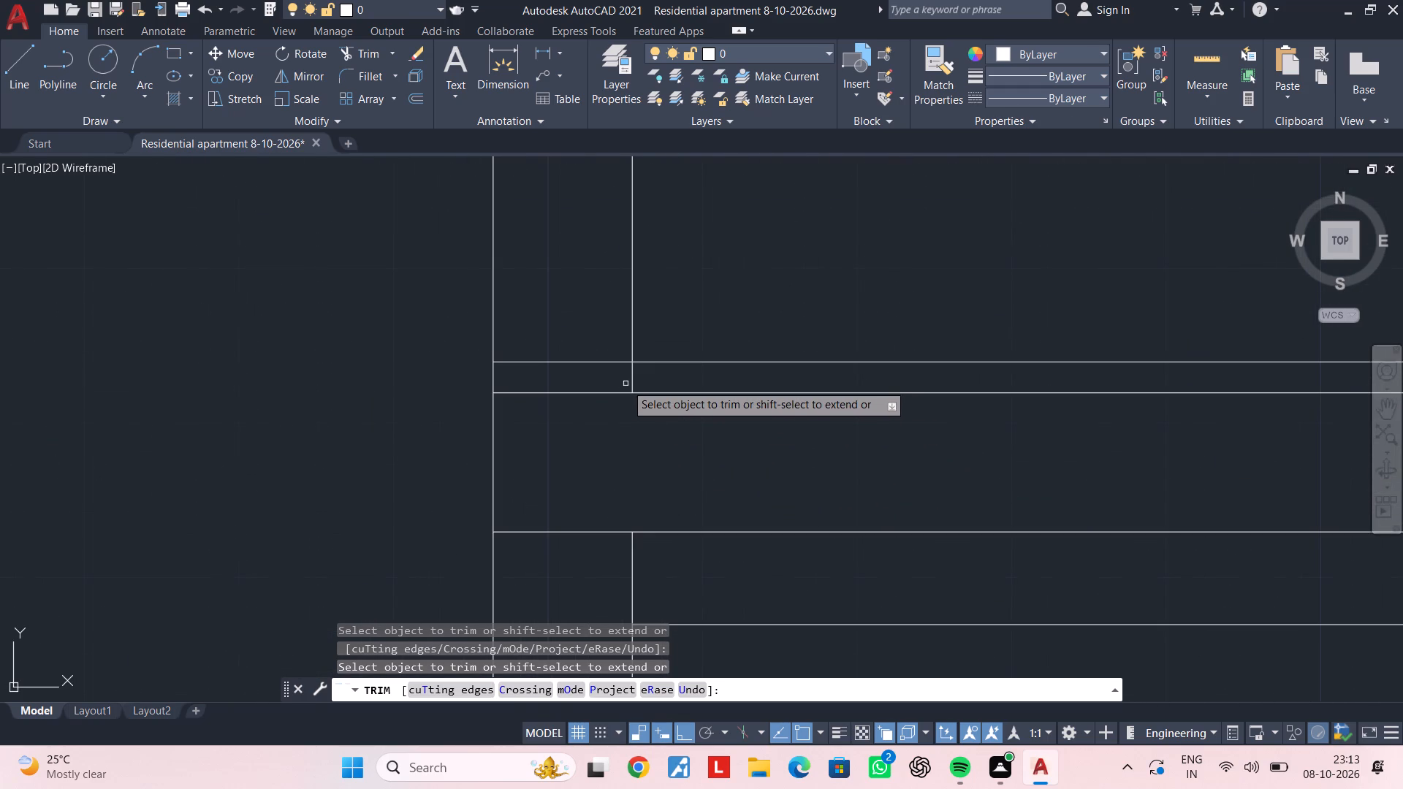
left_click(633, 380)
scroll(761, 461, "down", 4)
scroll(932, 492, "up", 1)
scroll(936, 492, "down", 2)
middle_click_drag(936, 500, 656, 516)
key("Escape")
key("Escape")
key("Escape")
key("Escape")
key("Escape")
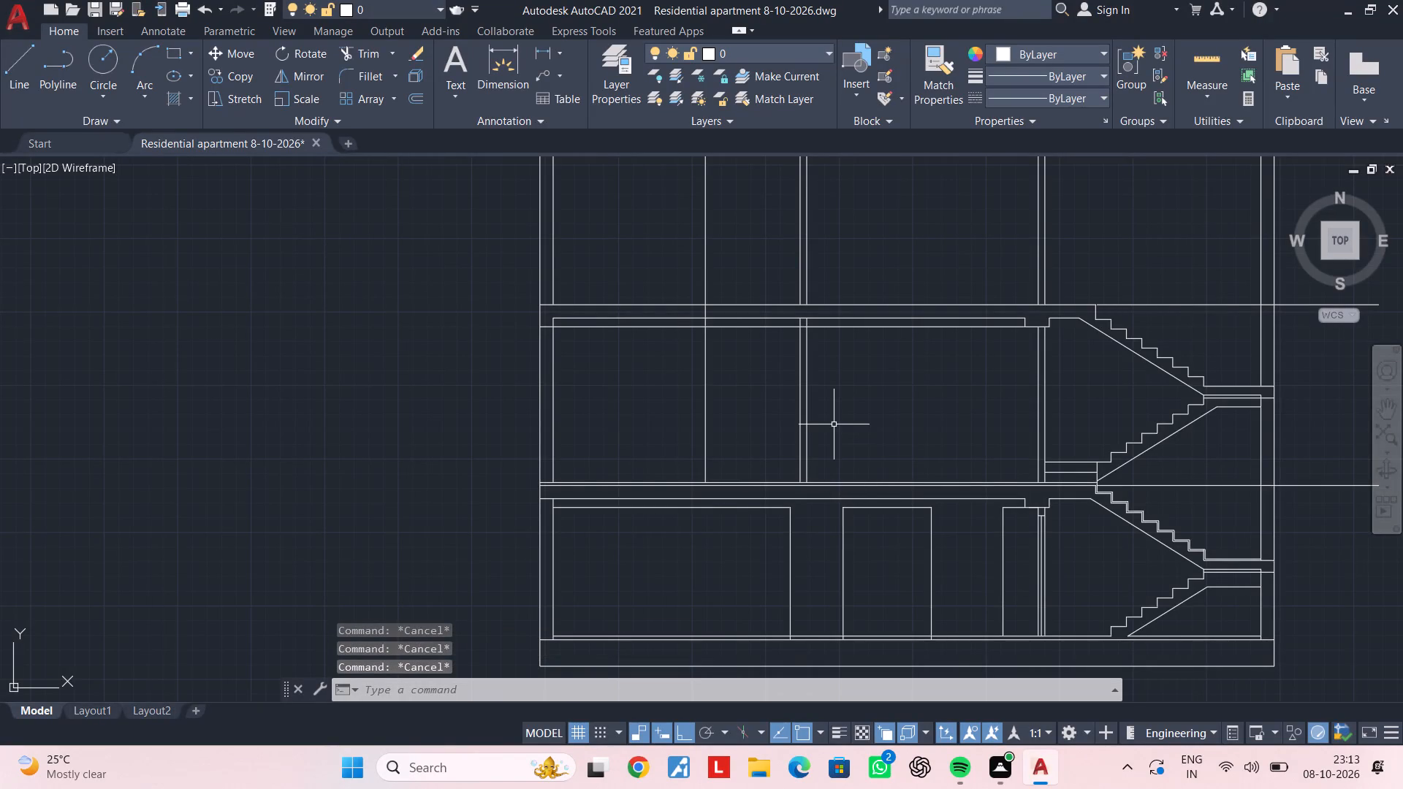
Trim the beam's bottom line between the middle partition wall's two lines, beneath the upper slab.
middle_click_drag(834, 424, 840, 500)
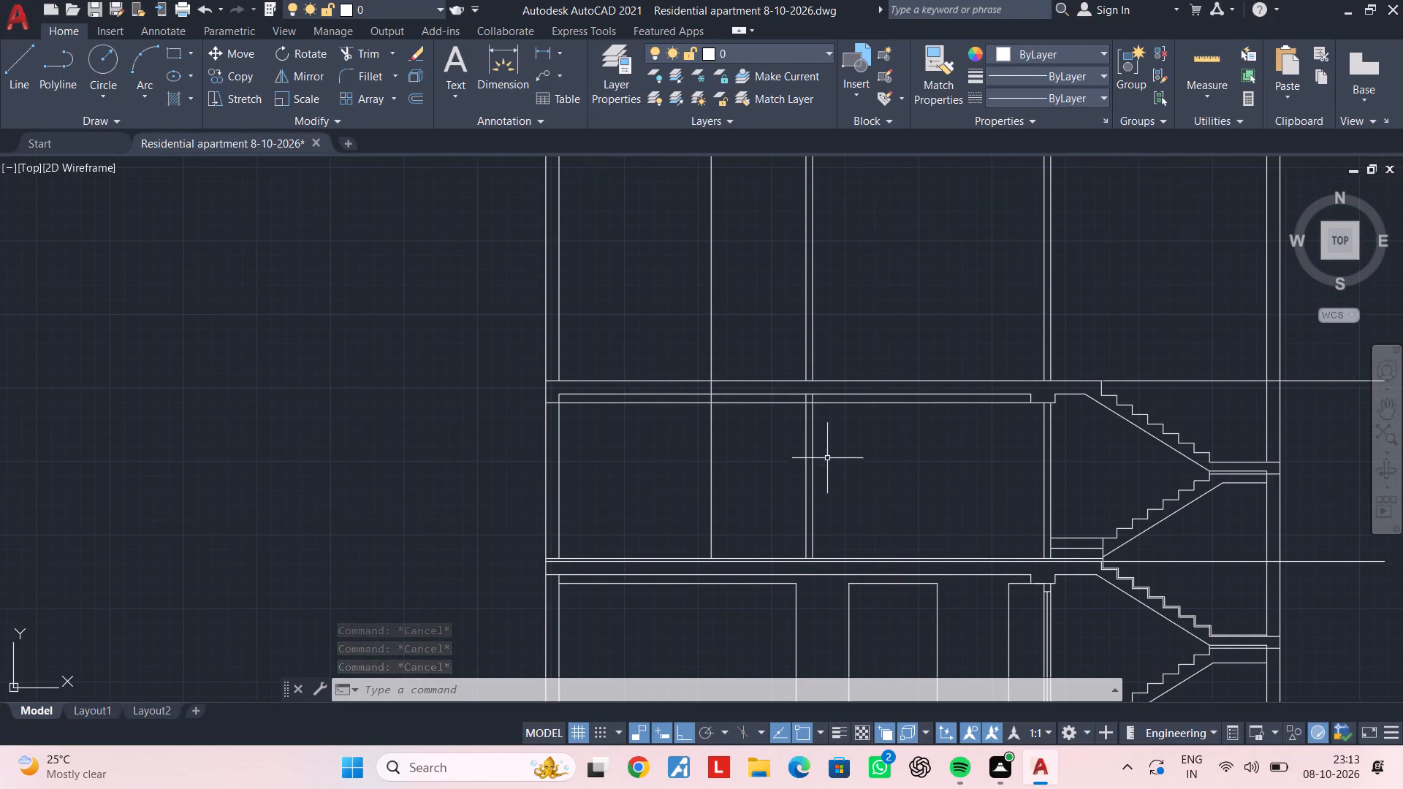
key("space")
scroll(813, 397, "up", 4)
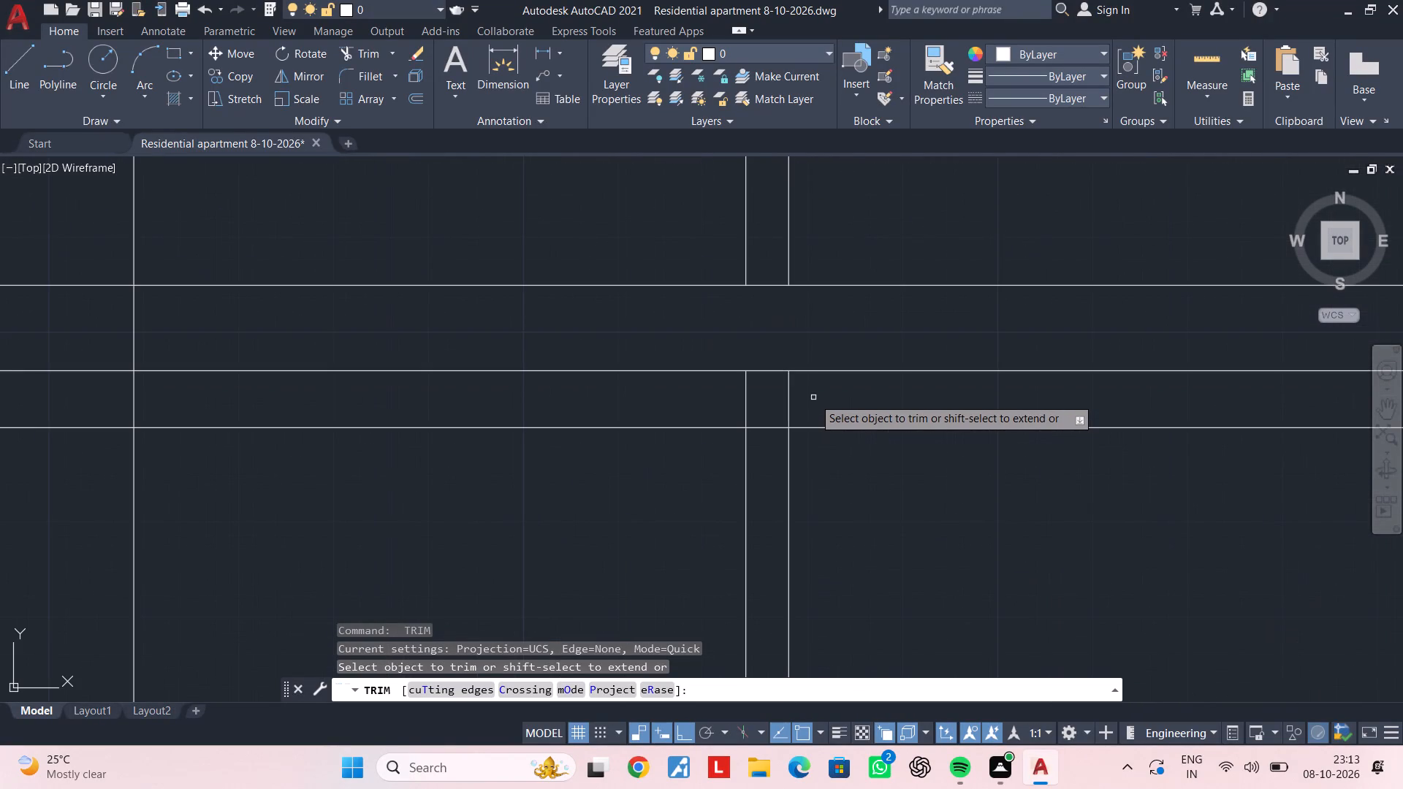
left_click(767, 427)
key("Escape")
Offset the upper slab beam's bottom line 2' downward at the wall beside the staircase.
scroll(900, 475, "down", 3)
middle_click_drag(950, 476, 598, 439)
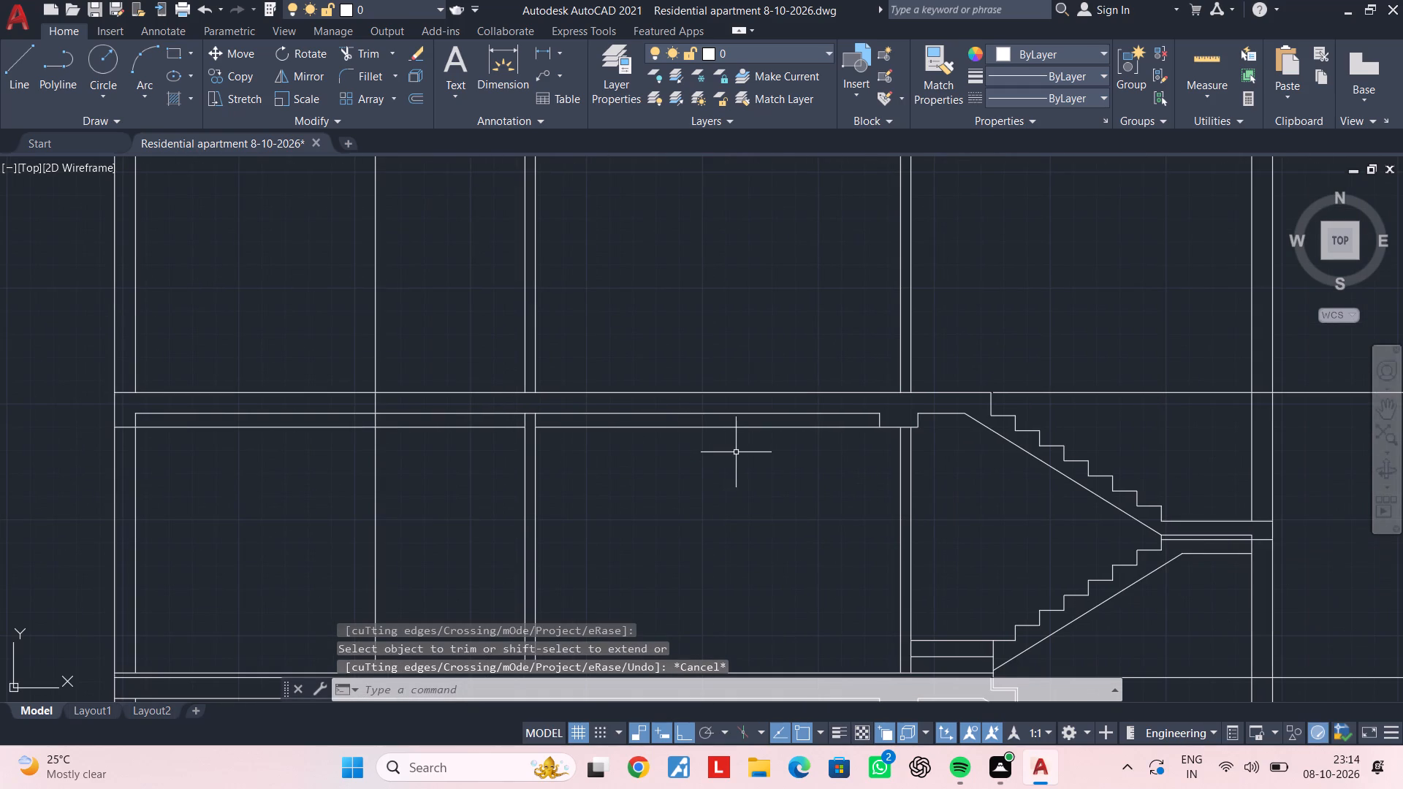
scroll(950, 481, "up", 2)
middle_click_drag(893, 450, 897, 473)
key("Escape")
key("Escape")
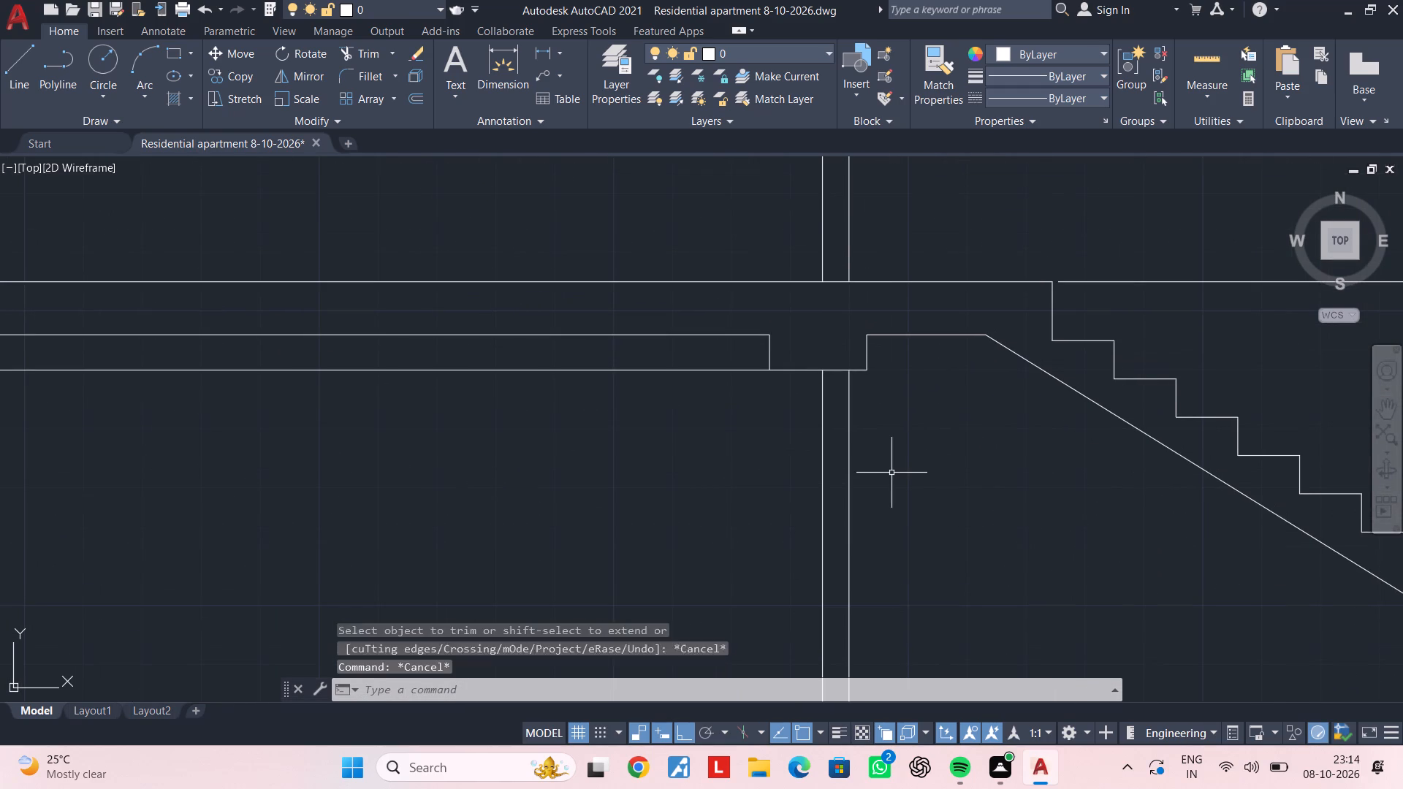
key("Escape")
type("of")
key("space")
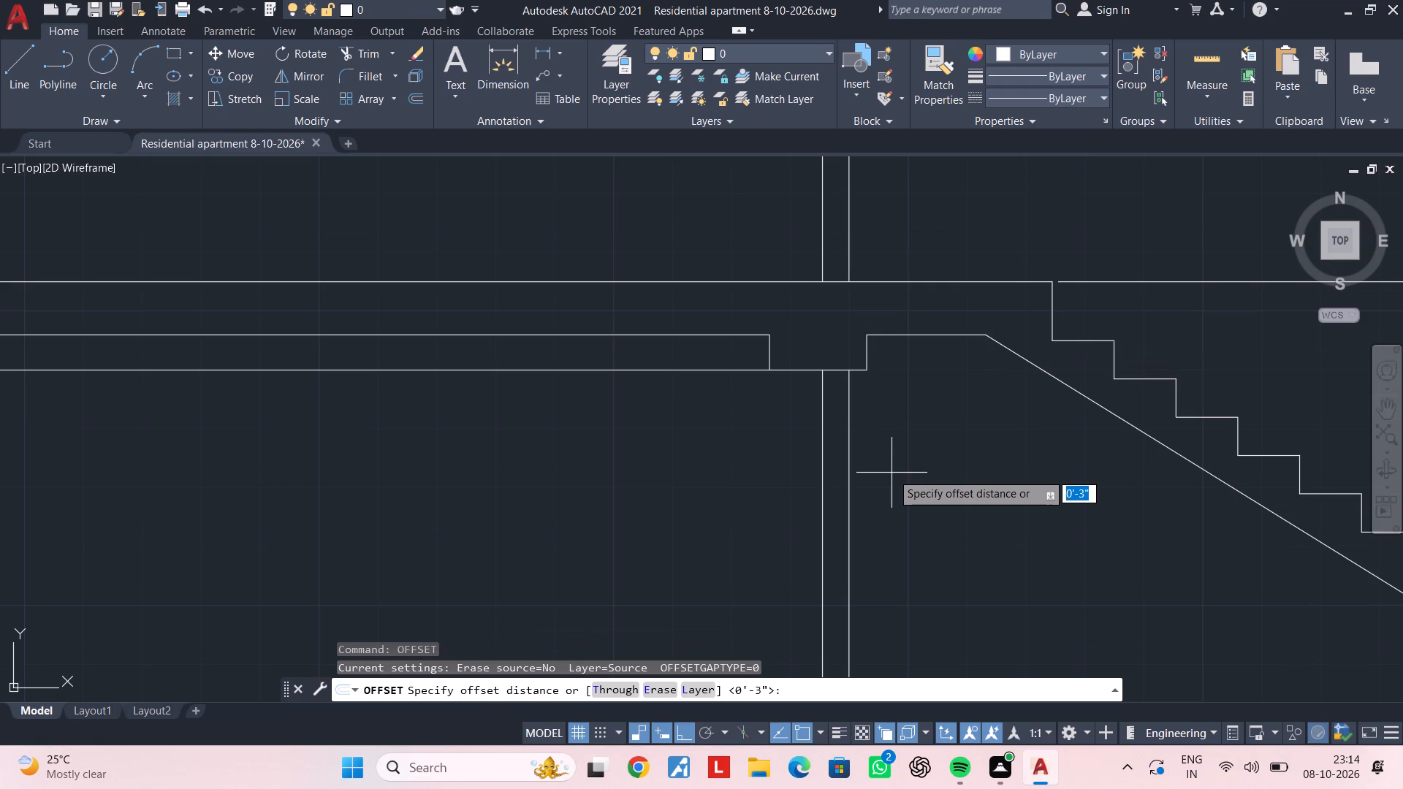
type("2'")
key("Return")
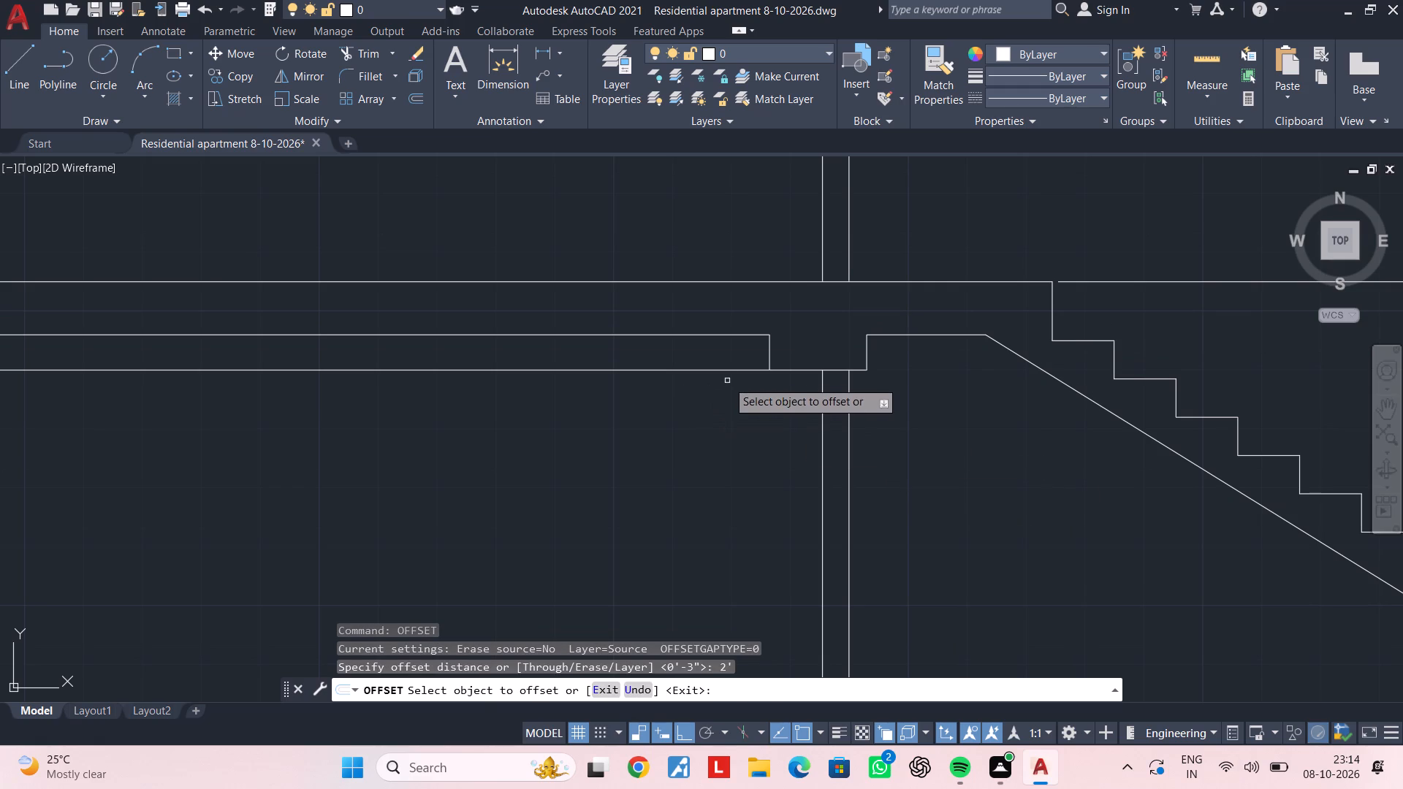
left_click(723, 370)
left_click(739, 431)
key("Escape")
key("Escape")
Trim the offset line on both sides of the stair-side wall, keeping only the piece within the wall thickness.
key("t")
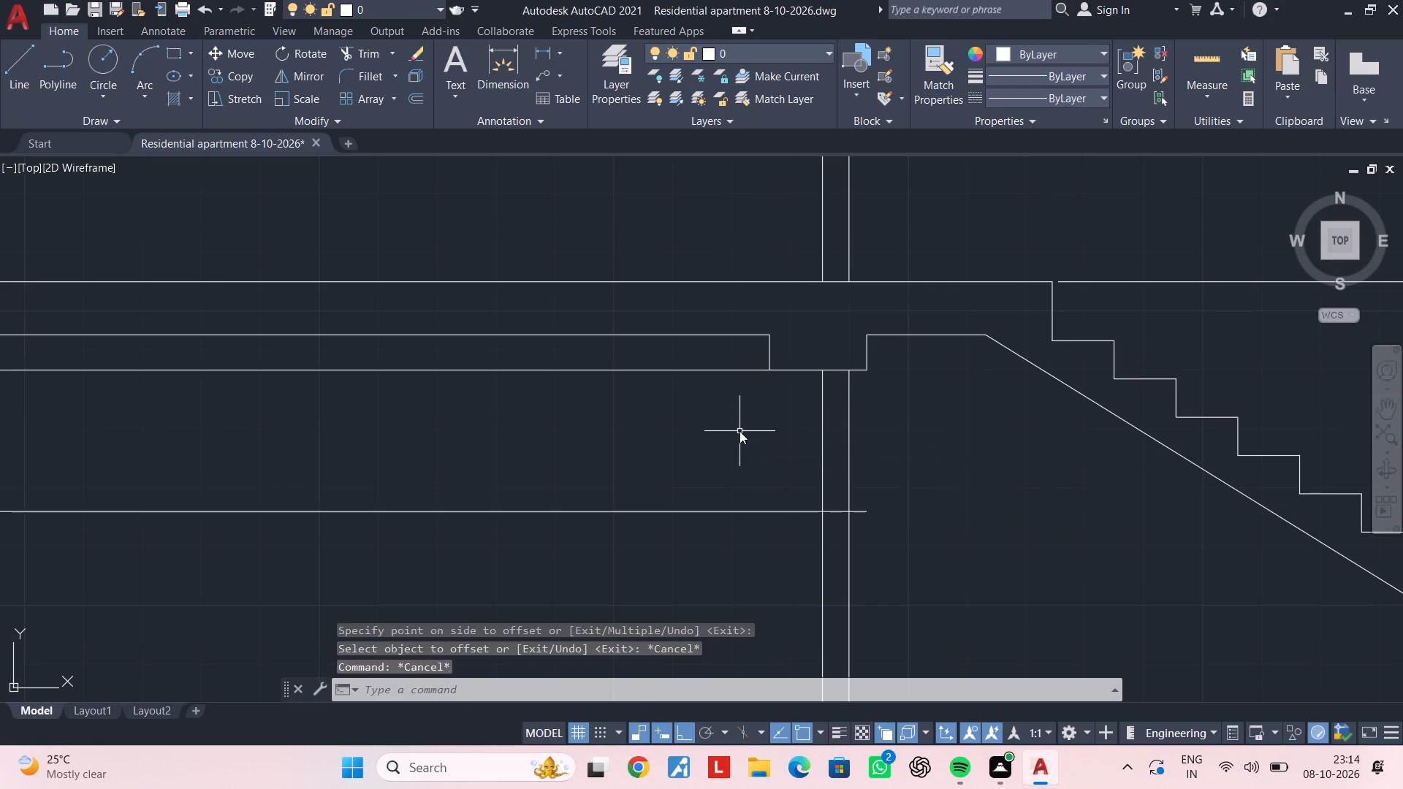
key("r")
key("space")
left_click(773, 460)
left_click(759, 551)
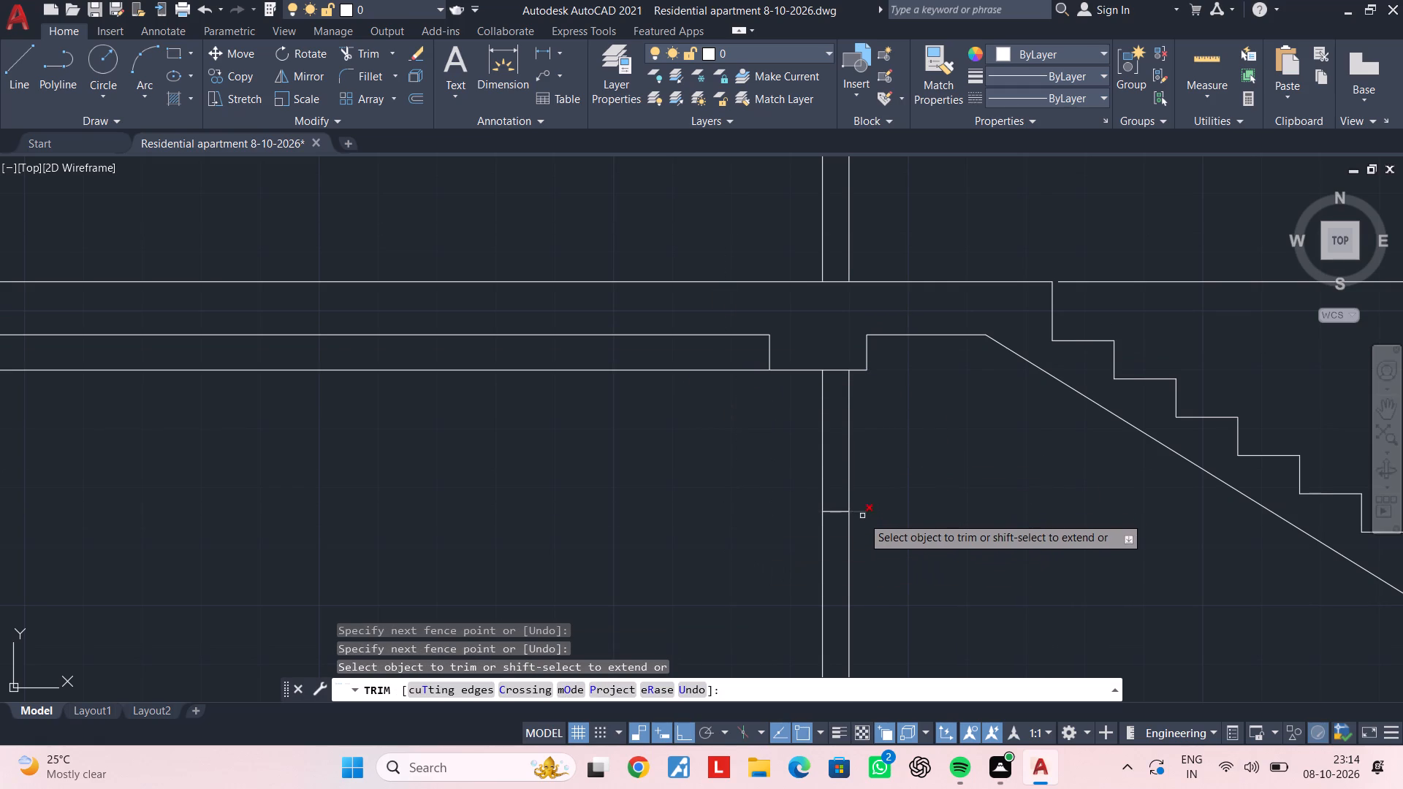
left_click(862, 512)
key("Escape")
scroll(635, 453, "down", 2)
middle_click_drag(636, 453, 757, 434)
key("Escape")
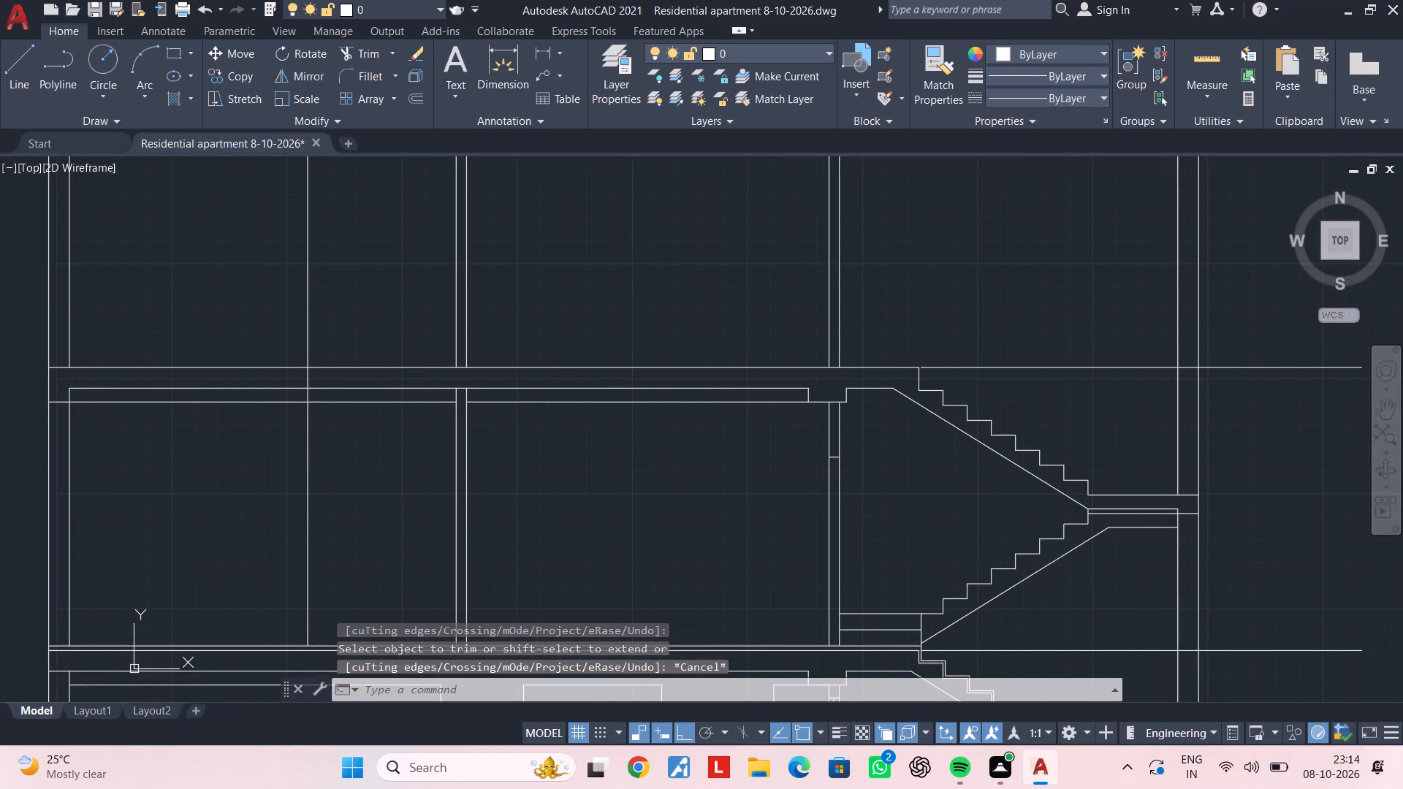
key("Escape")
key("Escape")
key("Escape")
key("Escape")
key("Escape")
key("Escape")
key("Escape")
key("Escape")
Draw a vertical line about 6'-10" long inside the stair-side wall, from the short line's midpoint down to the floor finish line.
middle_click_drag(870, 517, 865, 449)
key("Escape")
scroll(840, 389, "up", 2)
middle_click_drag(840, 384, 846, 308)
key("Escape")
key("Escape")
key("l")
key("space")
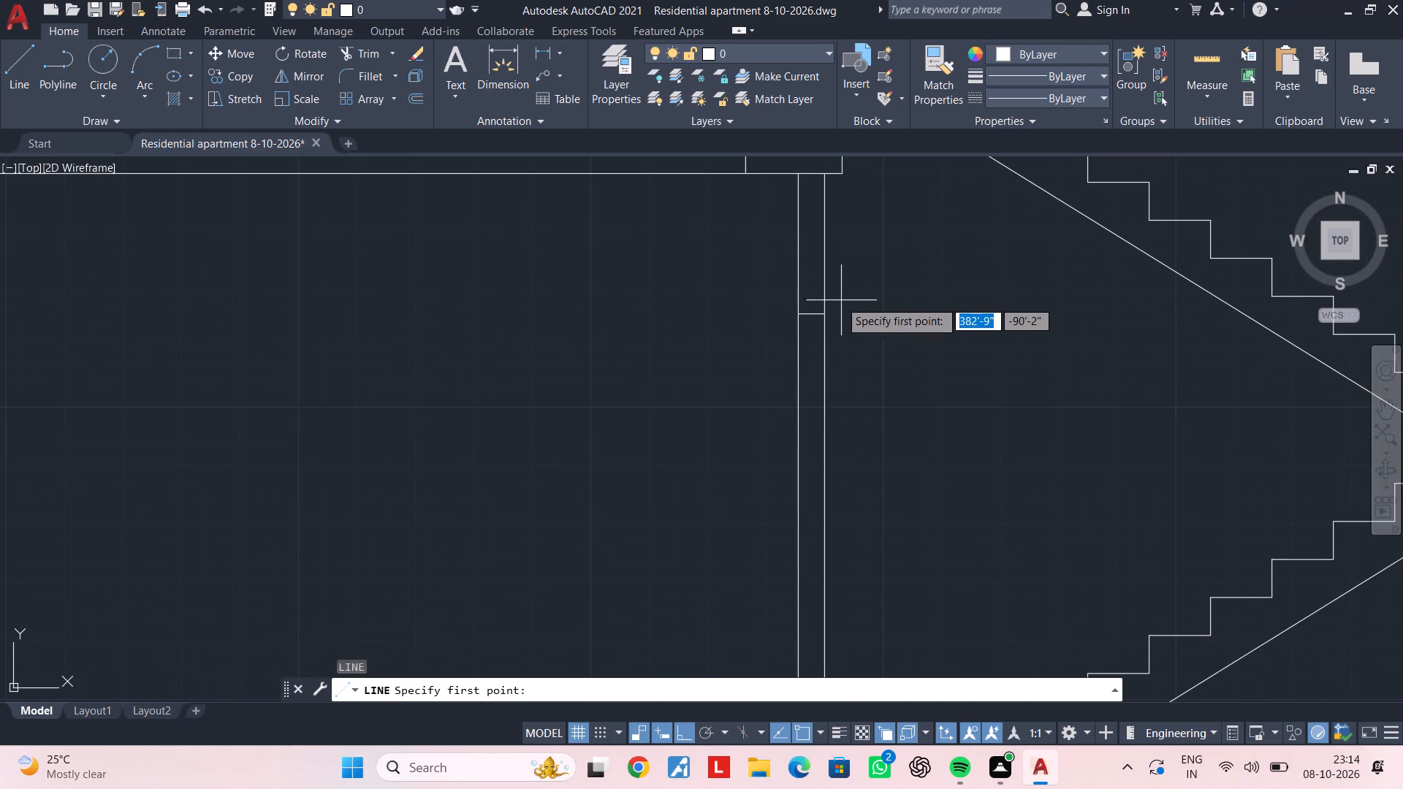
scroll(810, 305, "up", 2)
left_click(808, 323)
scroll(818, 414, "down", 2)
middle_click_drag(818, 414, 813, 161)
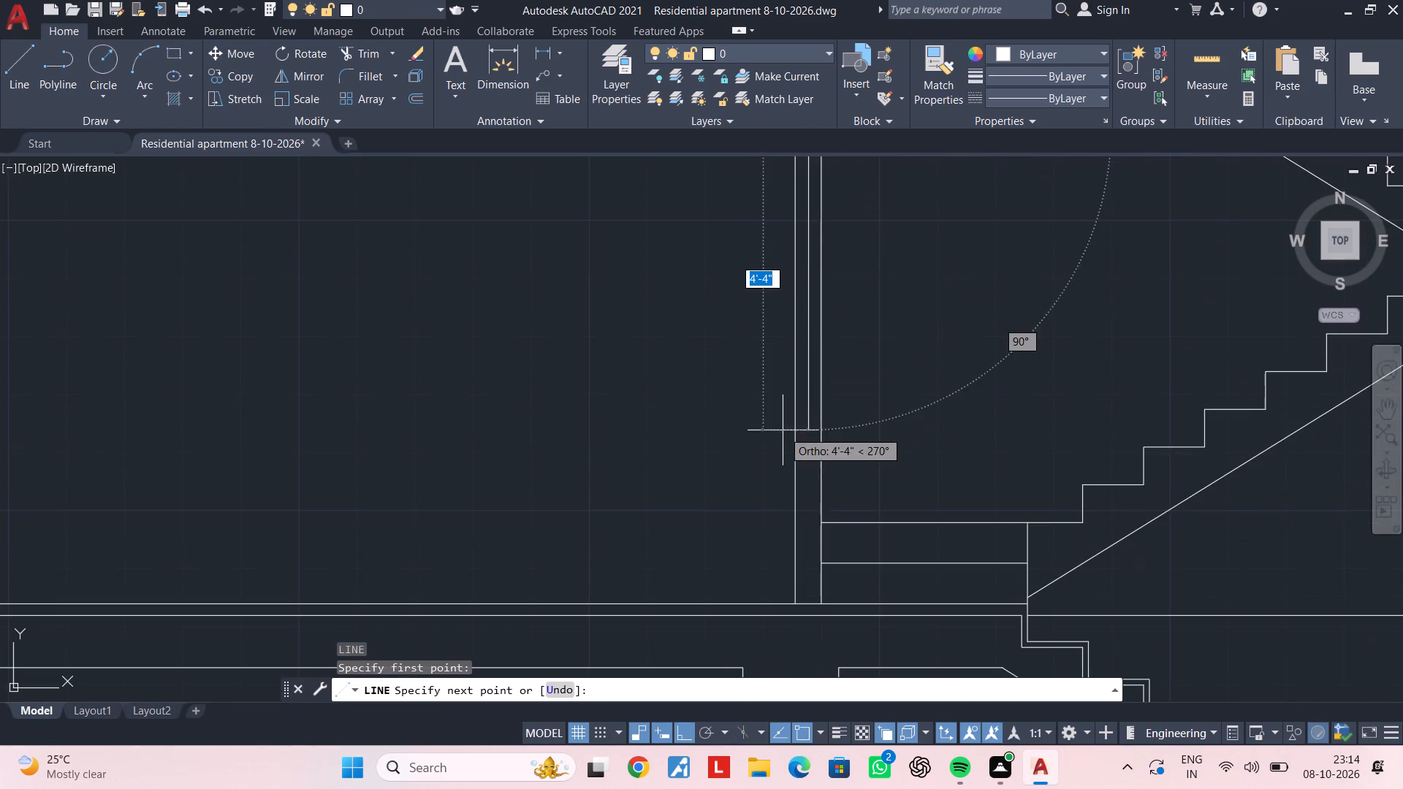
middle_click_drag(788, 405, 804, 345)
scroll(833, 503, "up", 3)
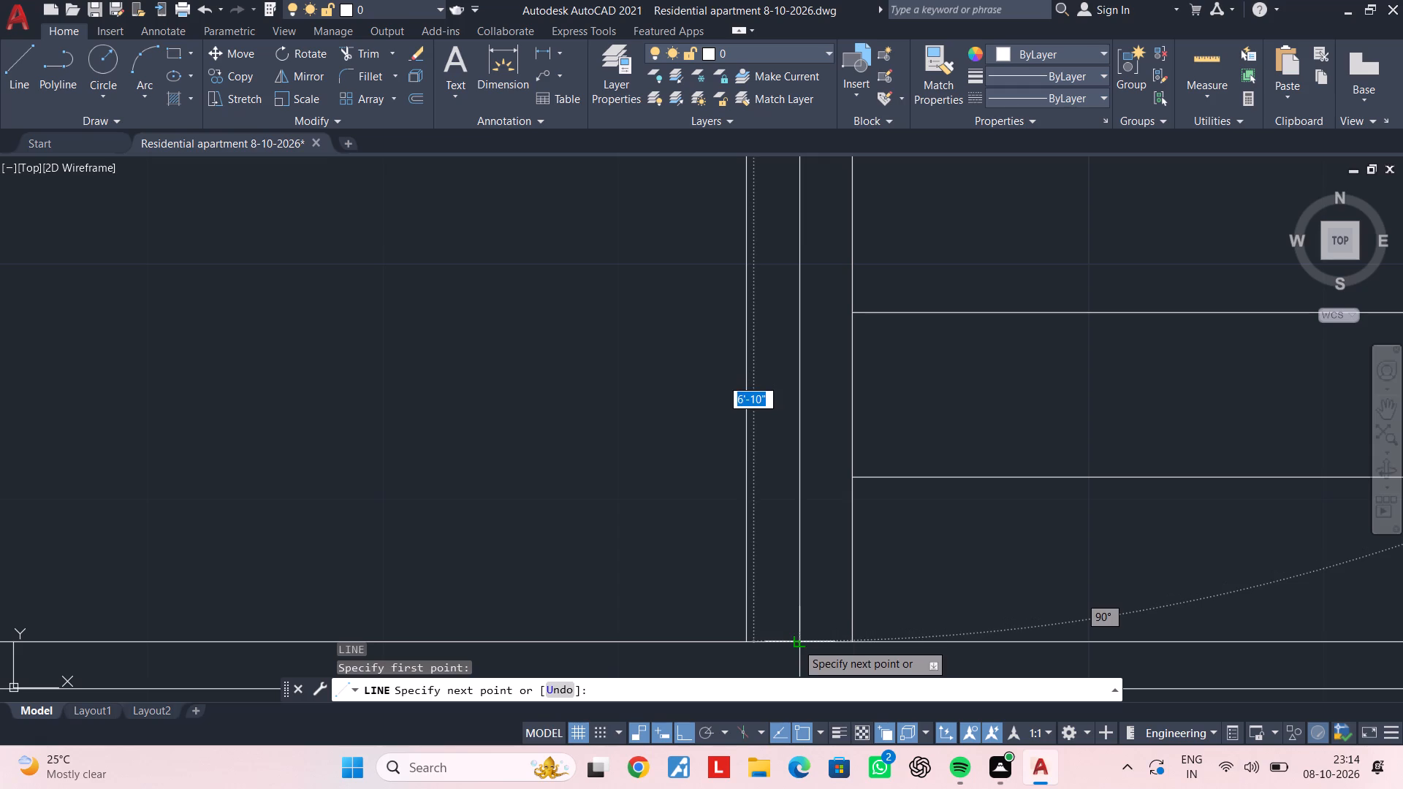
left_click(796, 643)
key("Escape")
key("Escape")
key("Escape")
key("Escape")
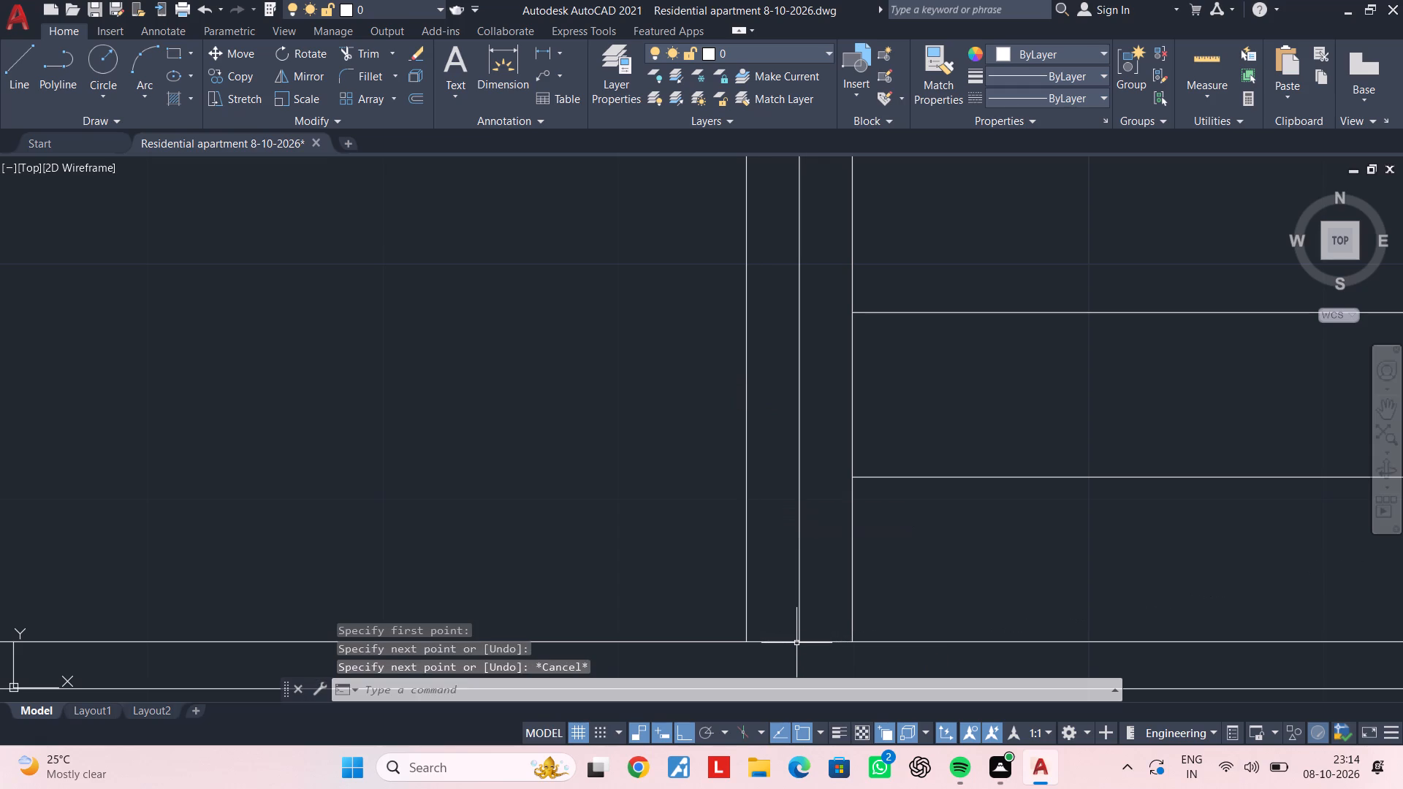
Move the stair-side vertical line of the lower storey's middle opening about 2'-2" toward the staircase.
scroll(767, 495, "down", 5)
middle_click_drag(677, 413, 677, 445)
middle_click_drag(704, 383, 715, 433)
middle_click_drag(678, 432, 714, 429)
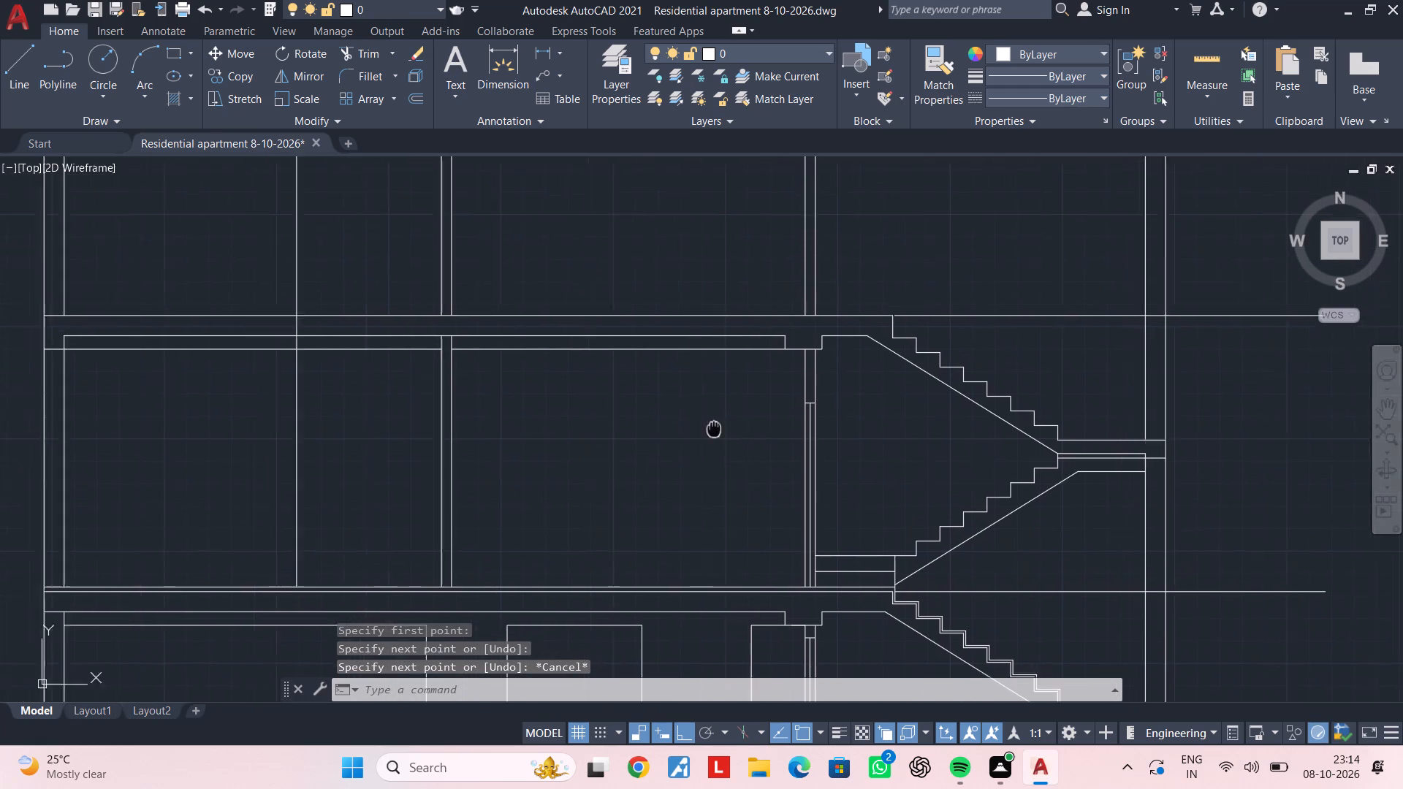
middle_click_drag(714, 429, 859, 435)
middle_click_drag(864, 404, 861, 442)
middle_click_drag(862, 436, 878, 436)
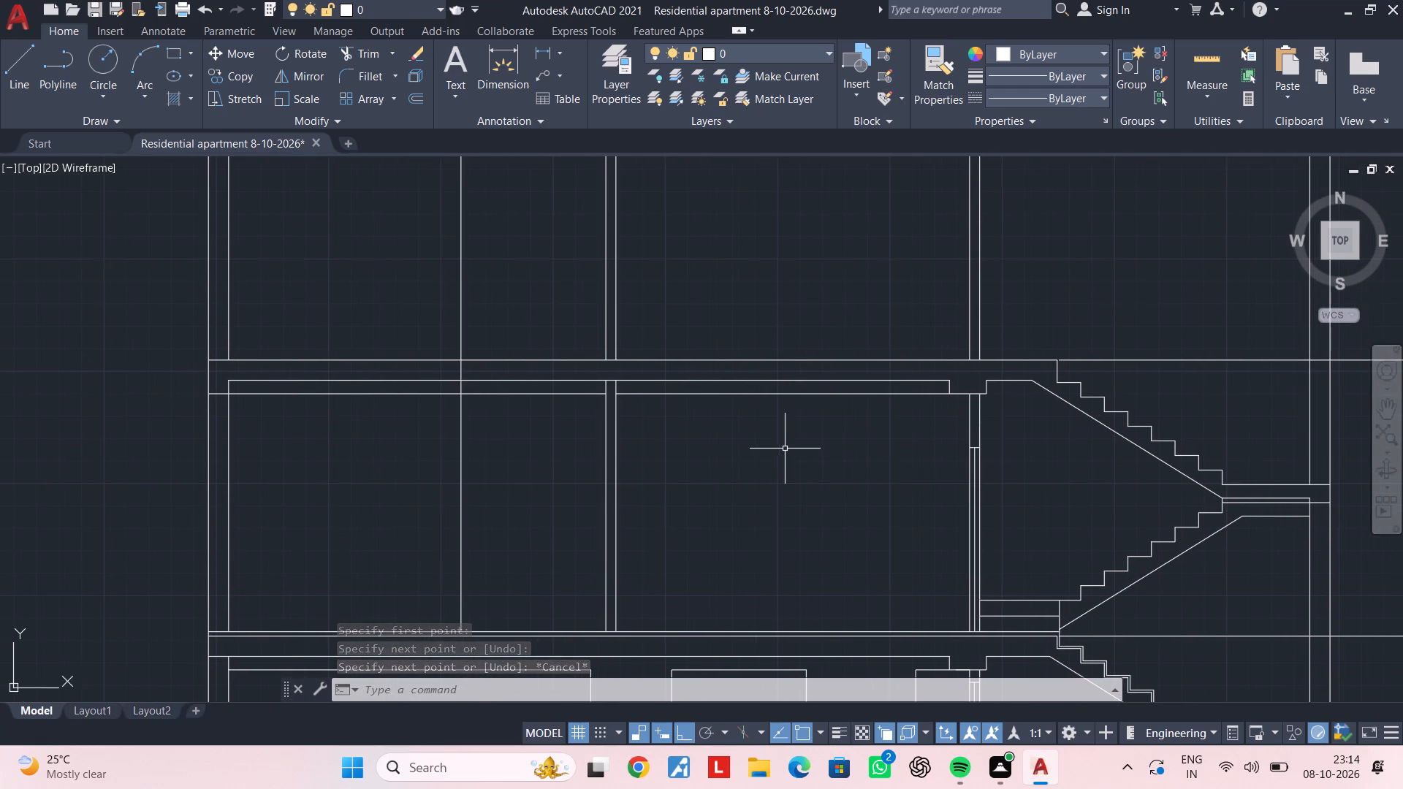
middle_click_drag(848, 519, 861, 314)
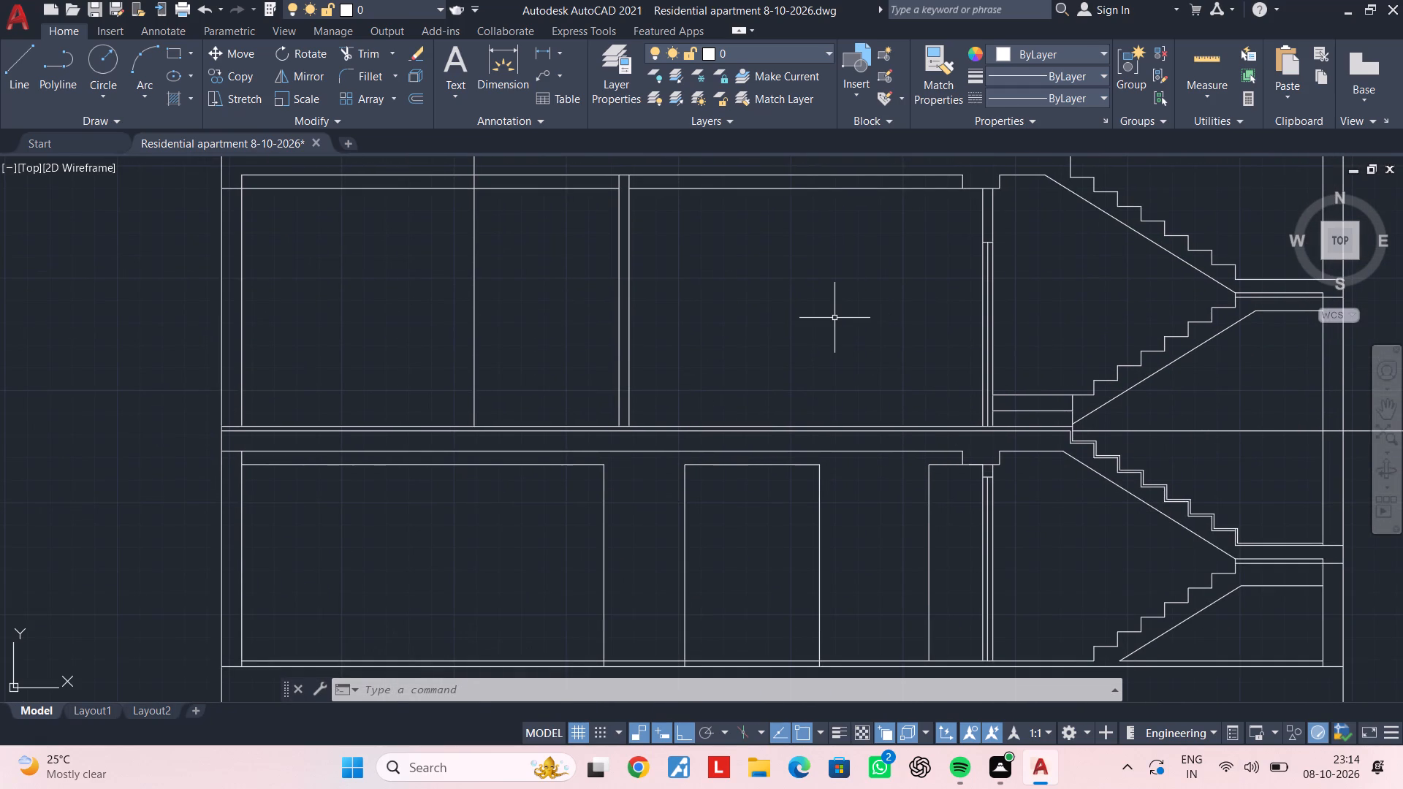
middle_click_drag(834, 341, 837, 219)
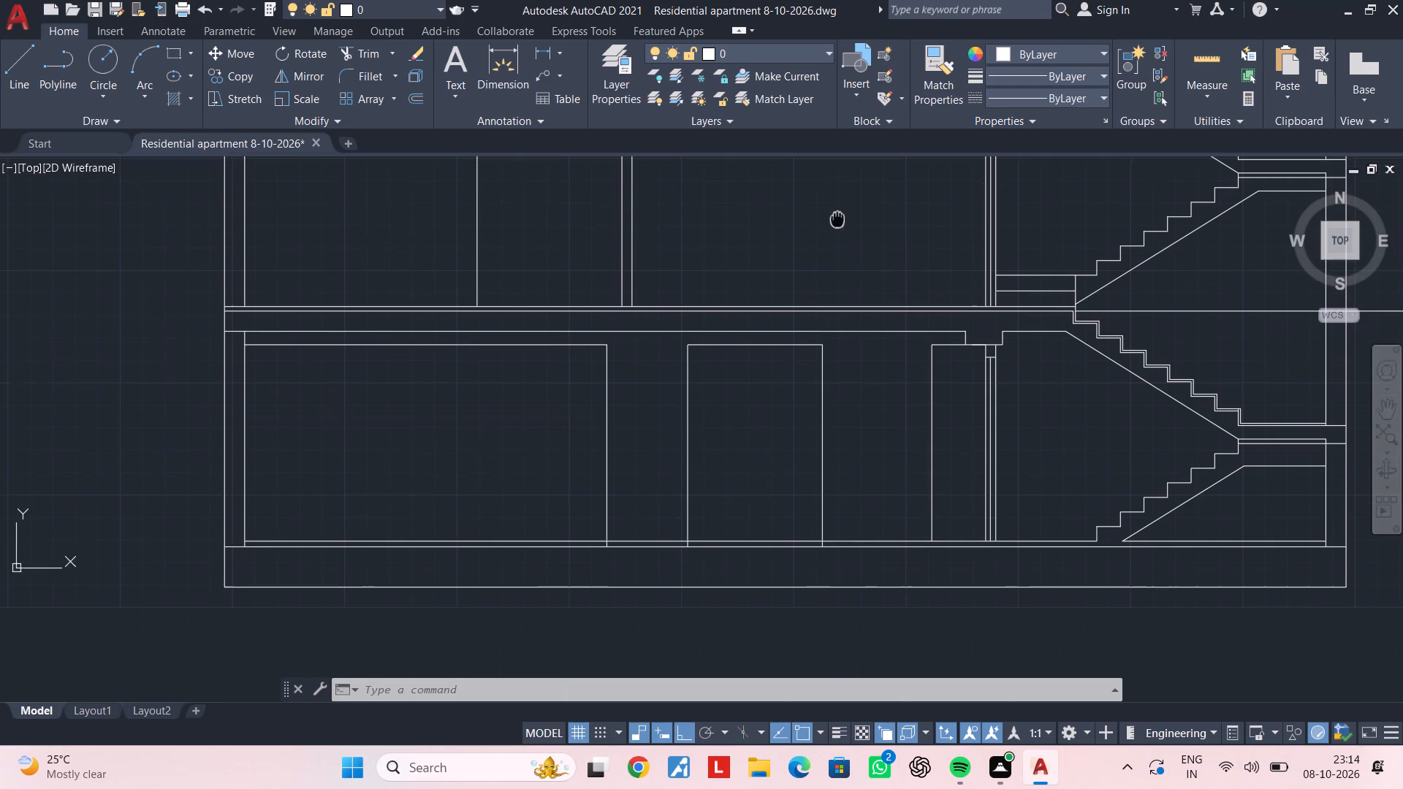
middle_click_drag(837, 219, 837, 218)
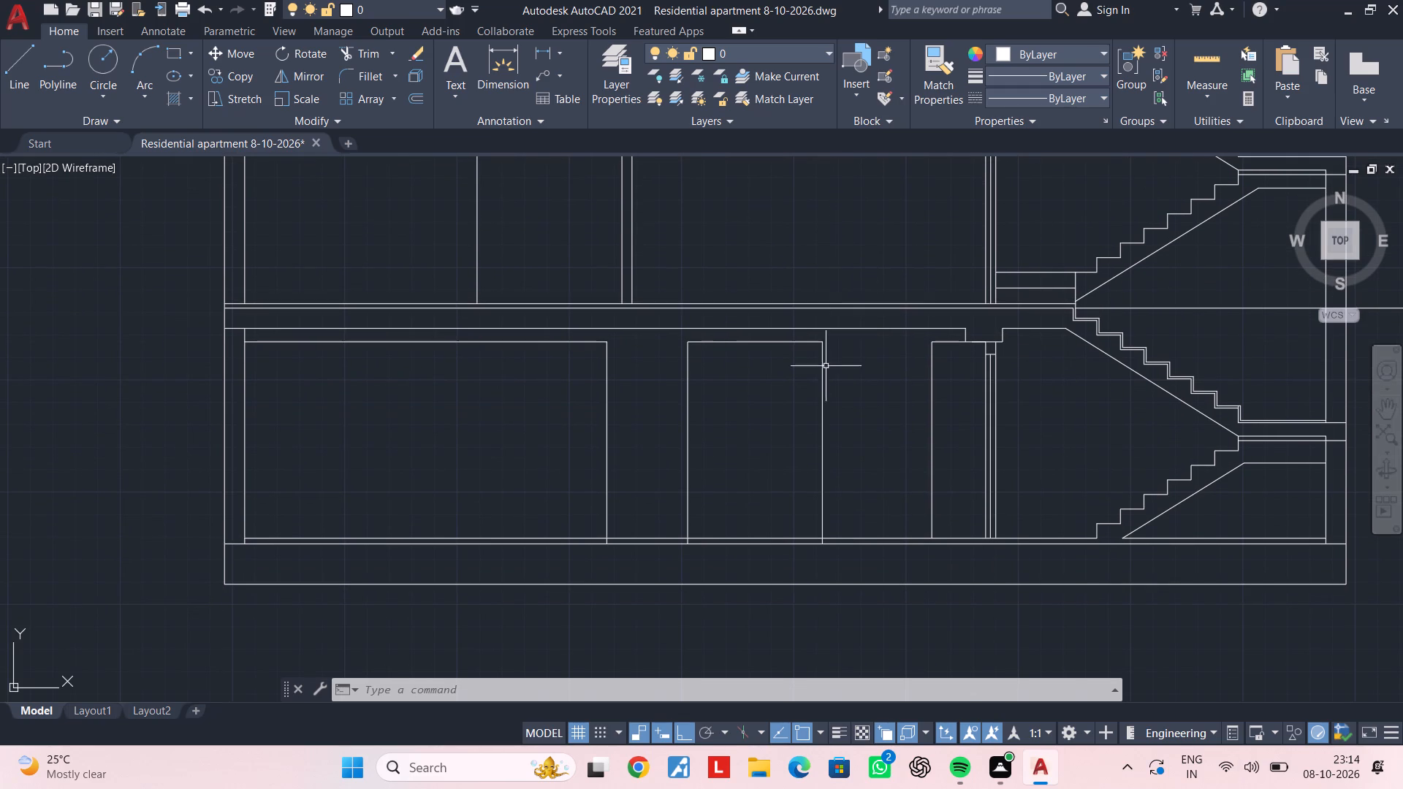
scroll(825, 371, "up", 2)
left_click_drag(841, 400, 834, 405)
left_click(737, 422)
type("m")
key("space")
left_click(742, 421)
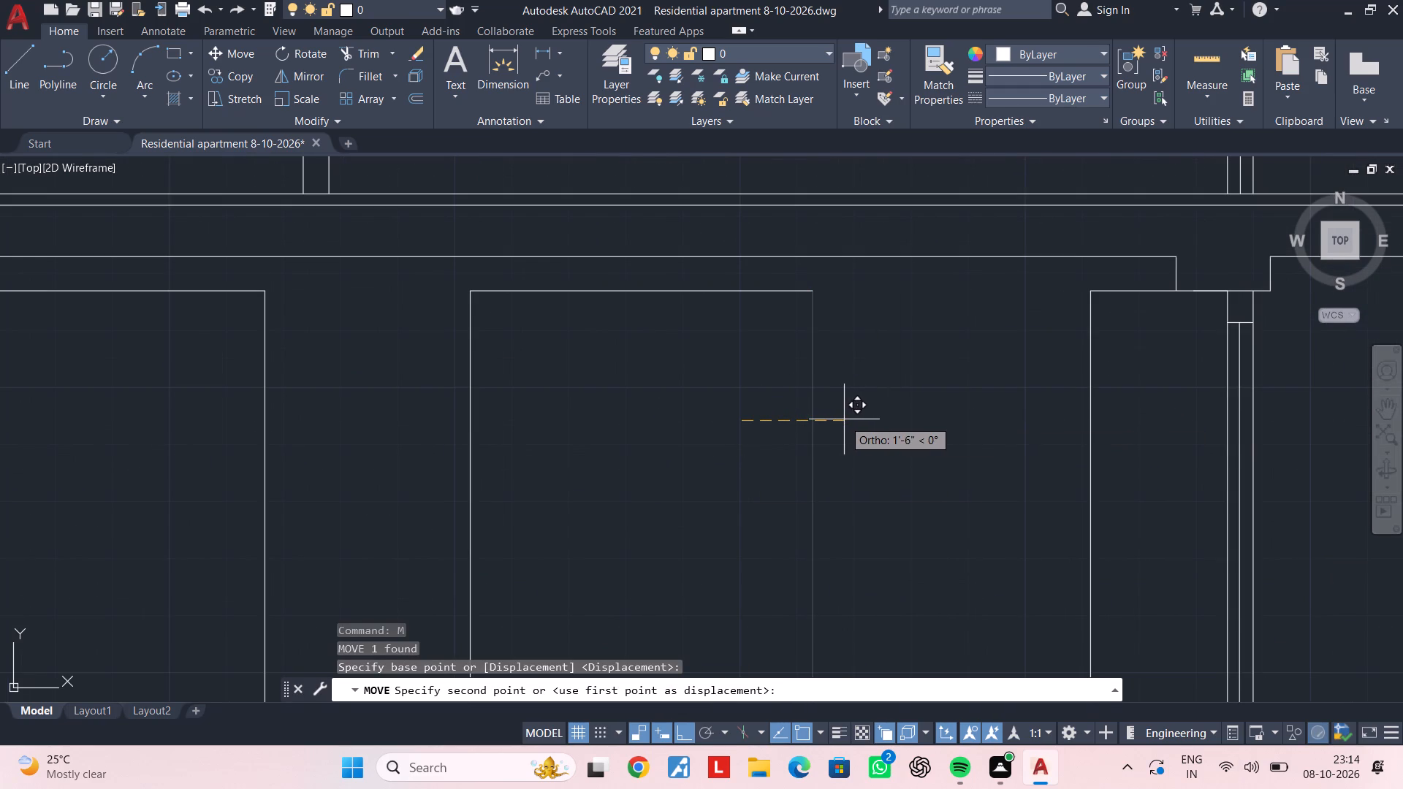
left_click(900, 419)
key("Escape")
key("Escape")
scroll(849, 393, "down", 1)
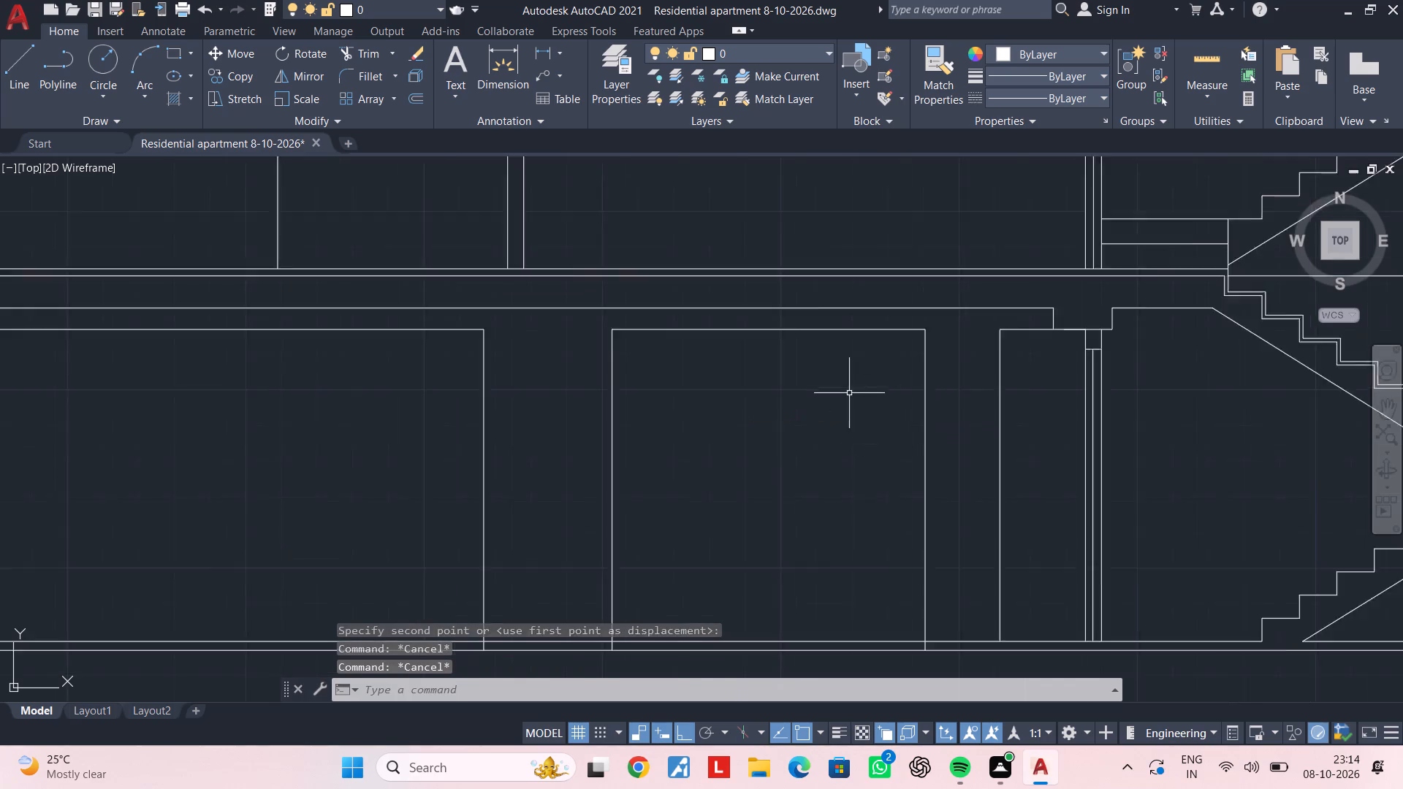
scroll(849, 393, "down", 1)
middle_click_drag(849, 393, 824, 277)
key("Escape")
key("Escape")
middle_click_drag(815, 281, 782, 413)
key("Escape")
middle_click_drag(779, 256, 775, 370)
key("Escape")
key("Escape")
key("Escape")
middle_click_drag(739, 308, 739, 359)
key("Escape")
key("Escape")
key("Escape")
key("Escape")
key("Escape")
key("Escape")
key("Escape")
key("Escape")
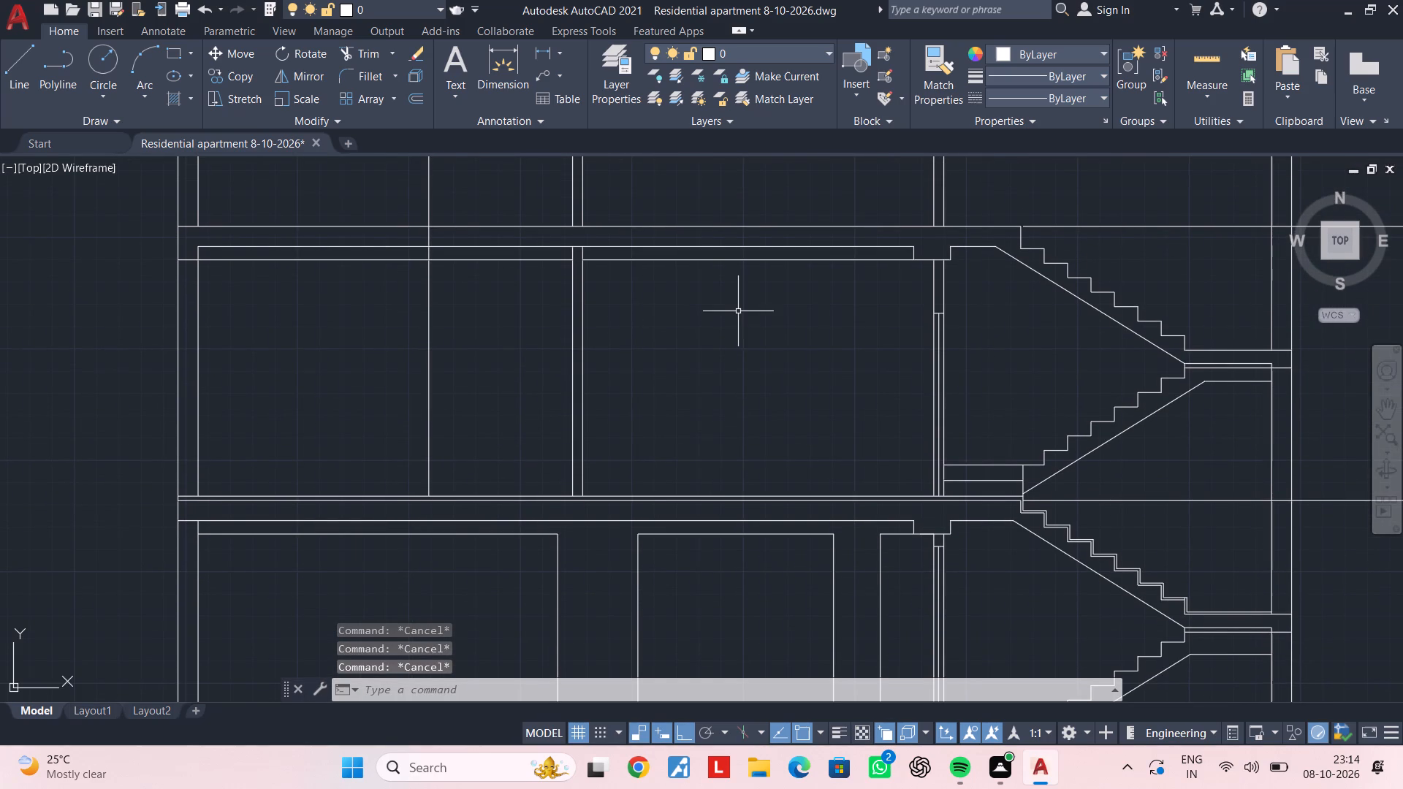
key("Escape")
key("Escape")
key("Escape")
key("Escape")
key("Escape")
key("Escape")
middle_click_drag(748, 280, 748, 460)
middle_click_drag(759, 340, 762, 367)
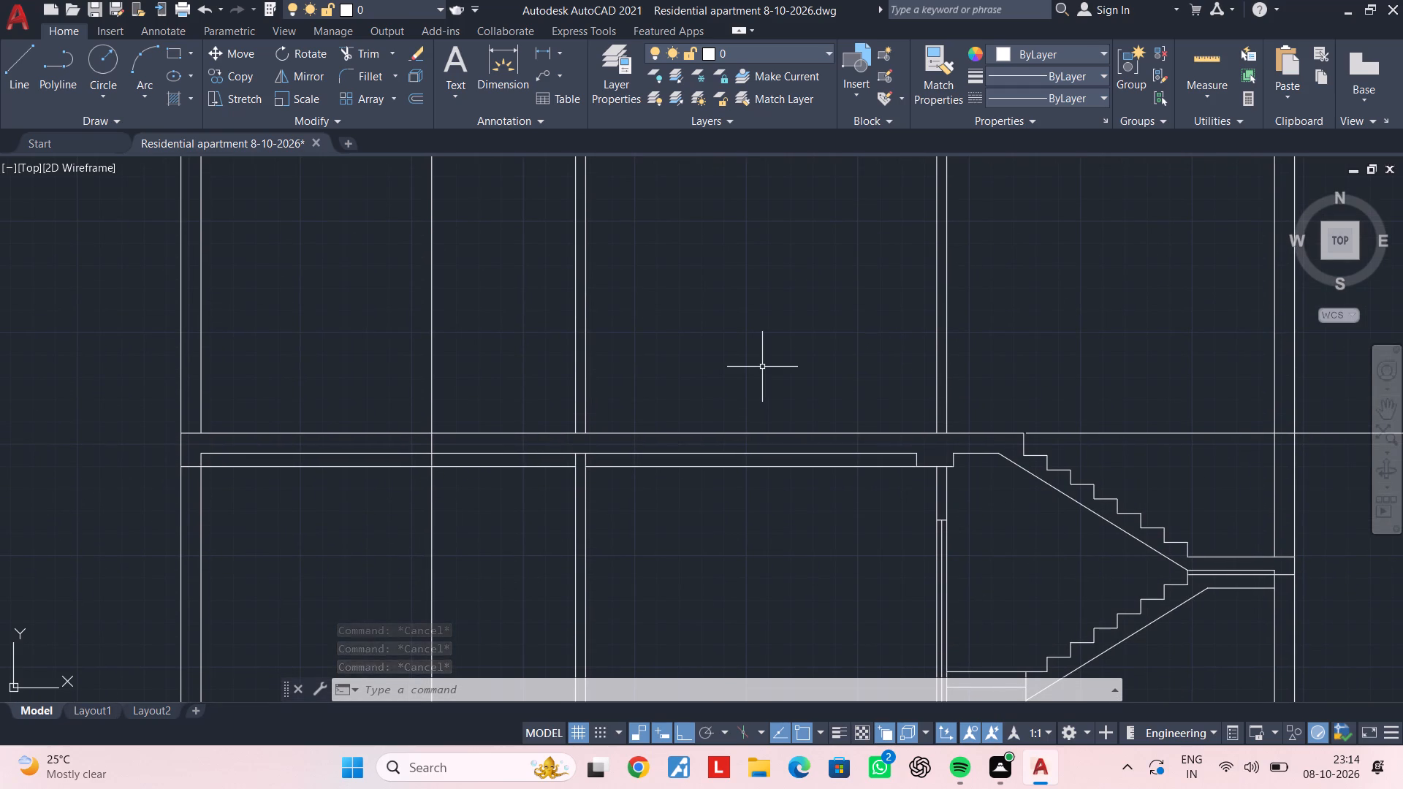
Trim the single vertical line out of the slab and beam depth at the upper storey's floor.
middle_click_drag(762, 367, 704, 405)
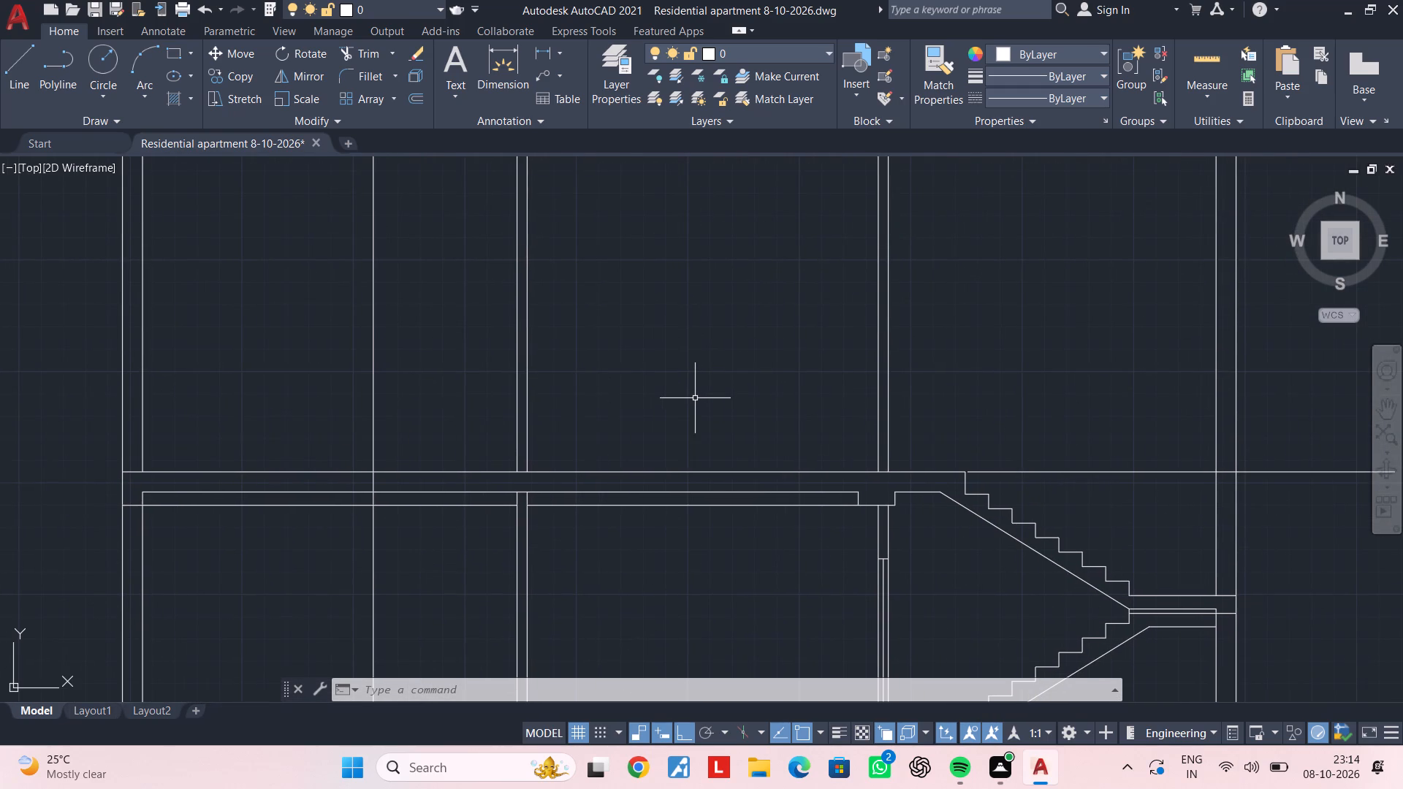
middle_click_drag(694, 399, 756, 400)
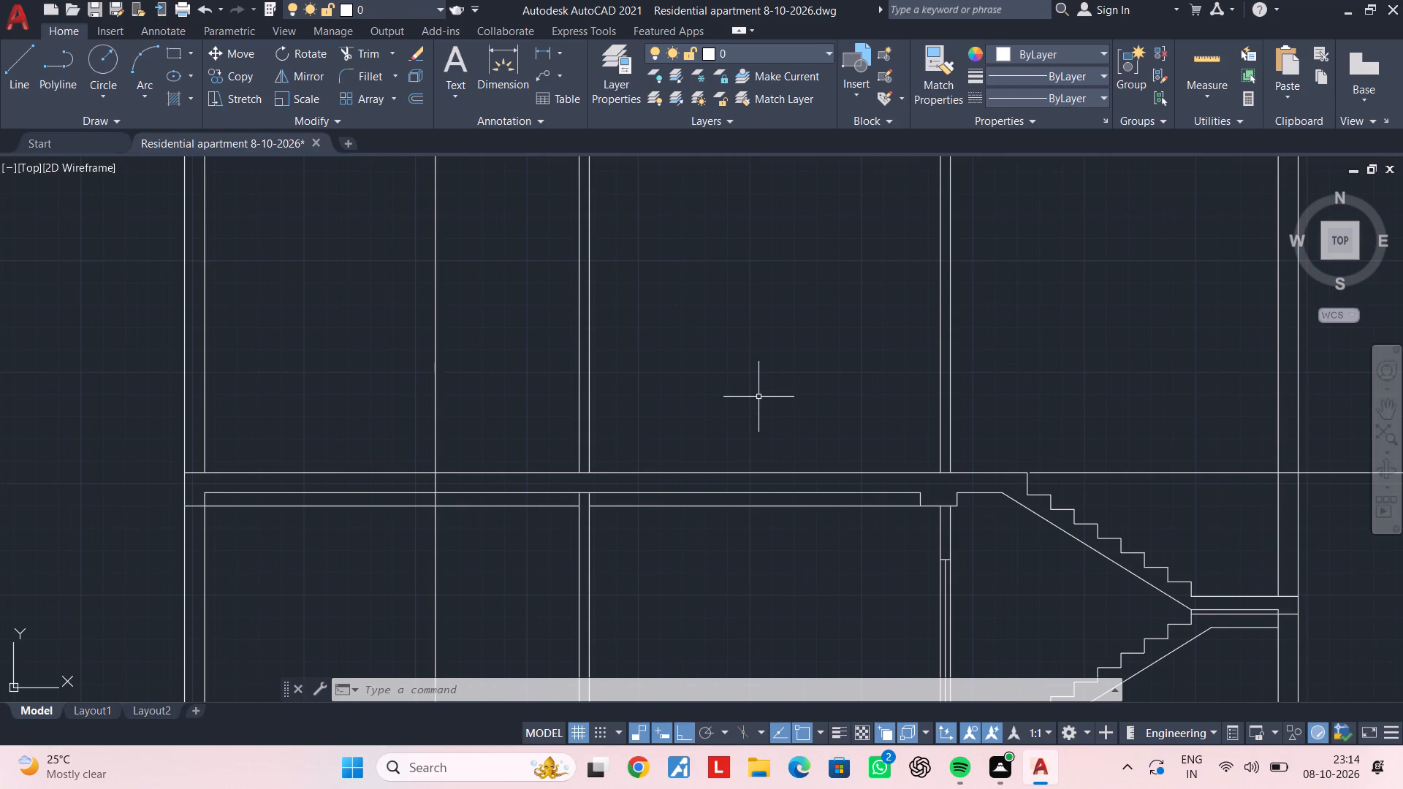
key("t")
type("r")
key("space")
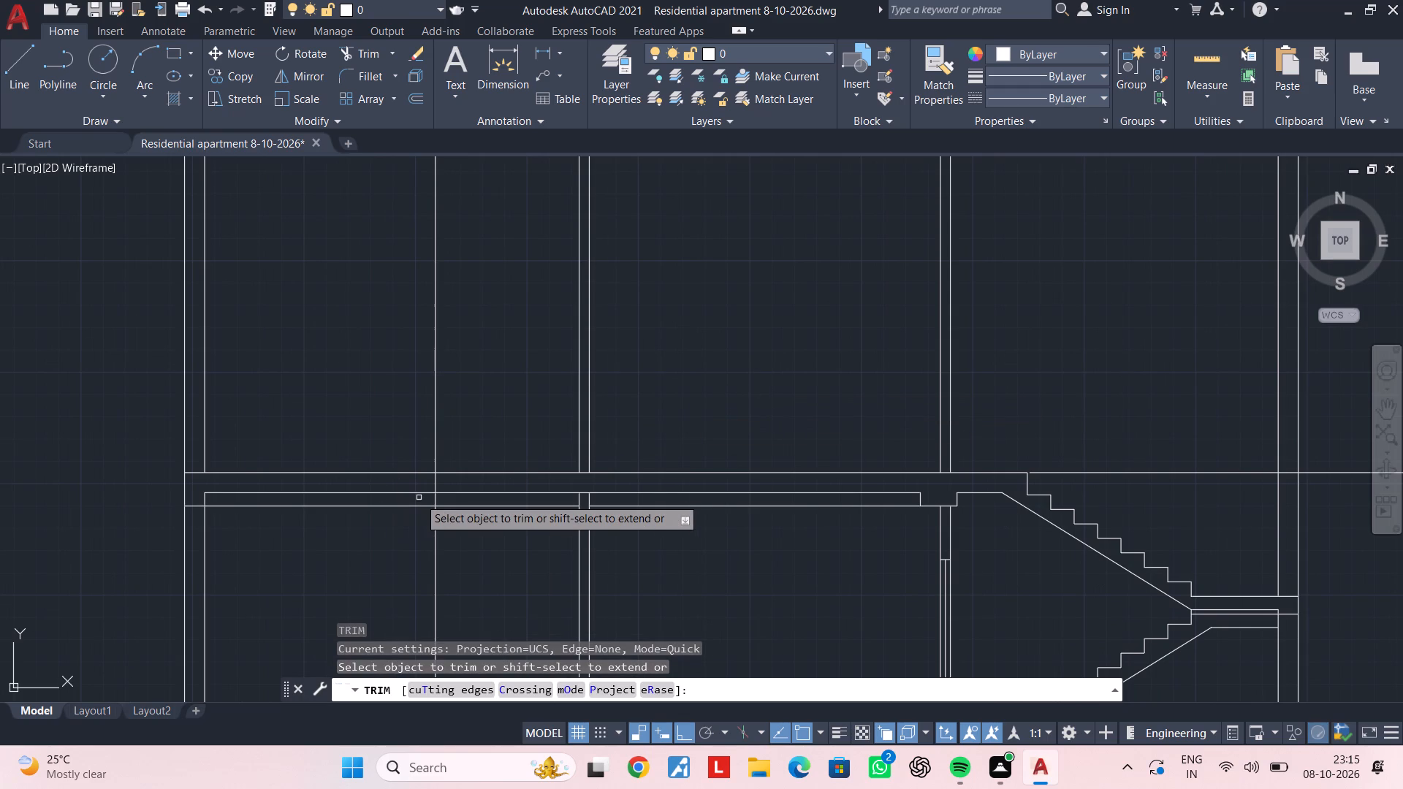
scroll(419, 498, "up", 1)
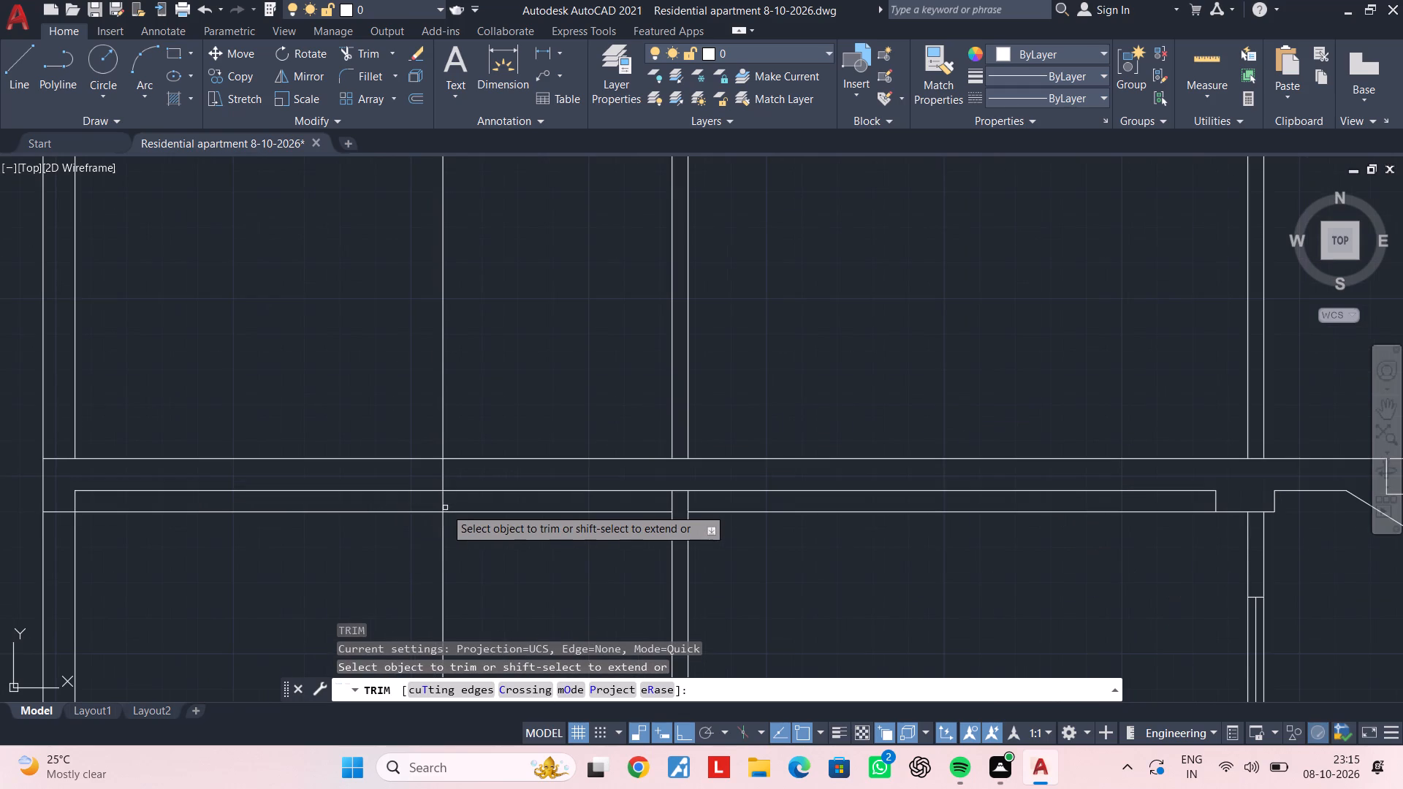
left_click(445, 506)
left_click(444, 474)
key("Escape")
key("Escape")
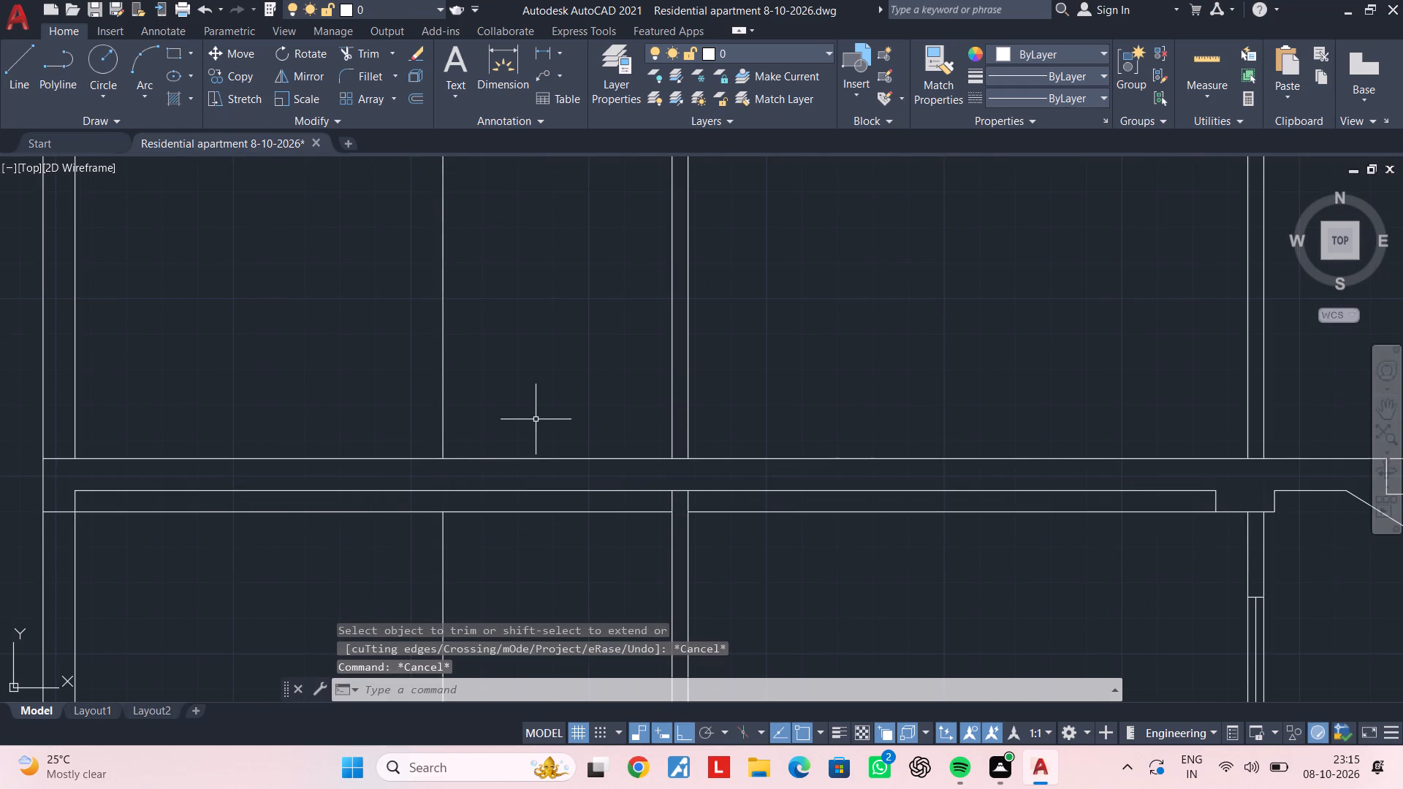
Offset the upper floor's top line 9'6" upward to mark the next slab's underside.
middle_click_drag(537, 419, 482, 458)
key("Escape")
scroll(504, 429, "down", 2)
middle_click_drag(504, 429, 507, 487)
key("Escape")
scroll(507, 487, "up", 1)
key("Escape")
key("Escape")
type("of")
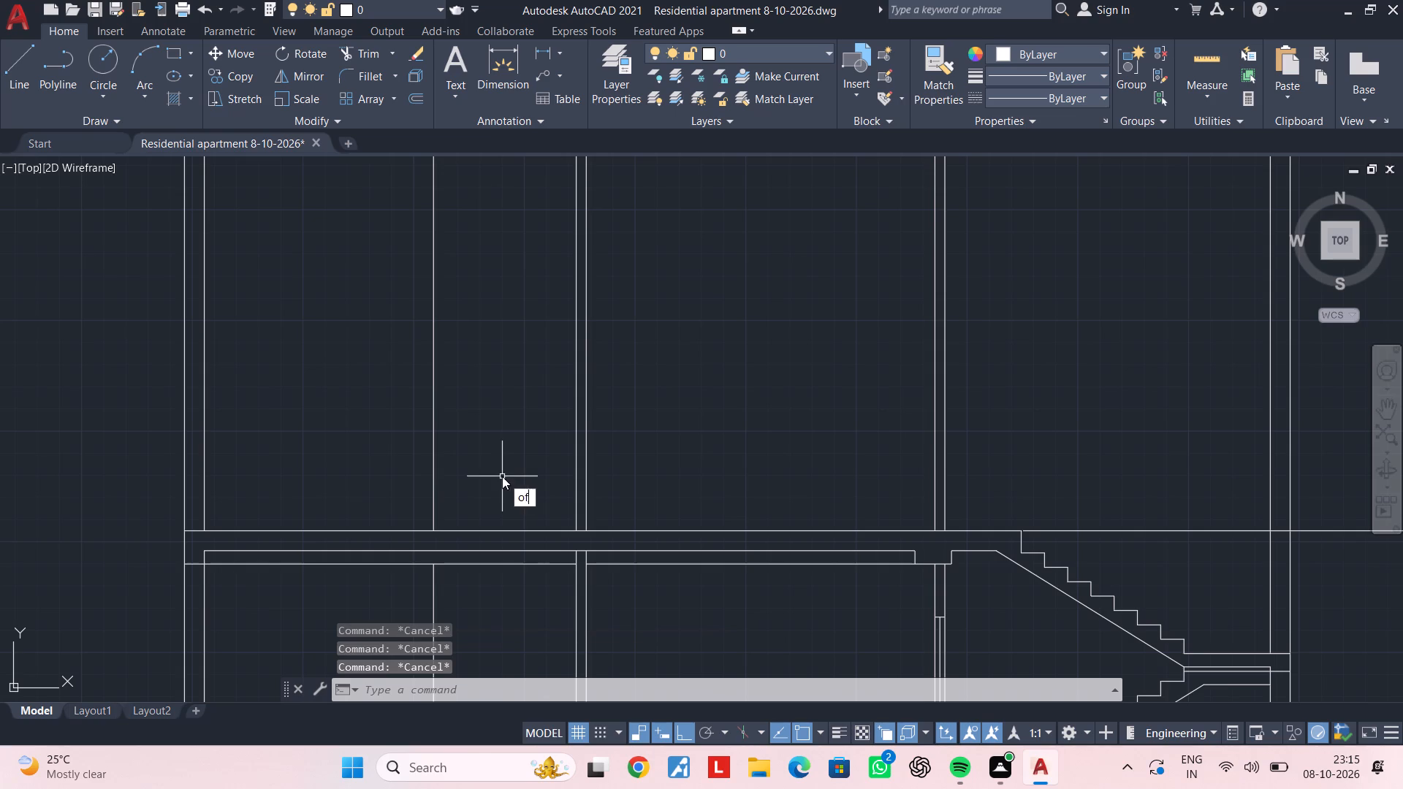
key("space")
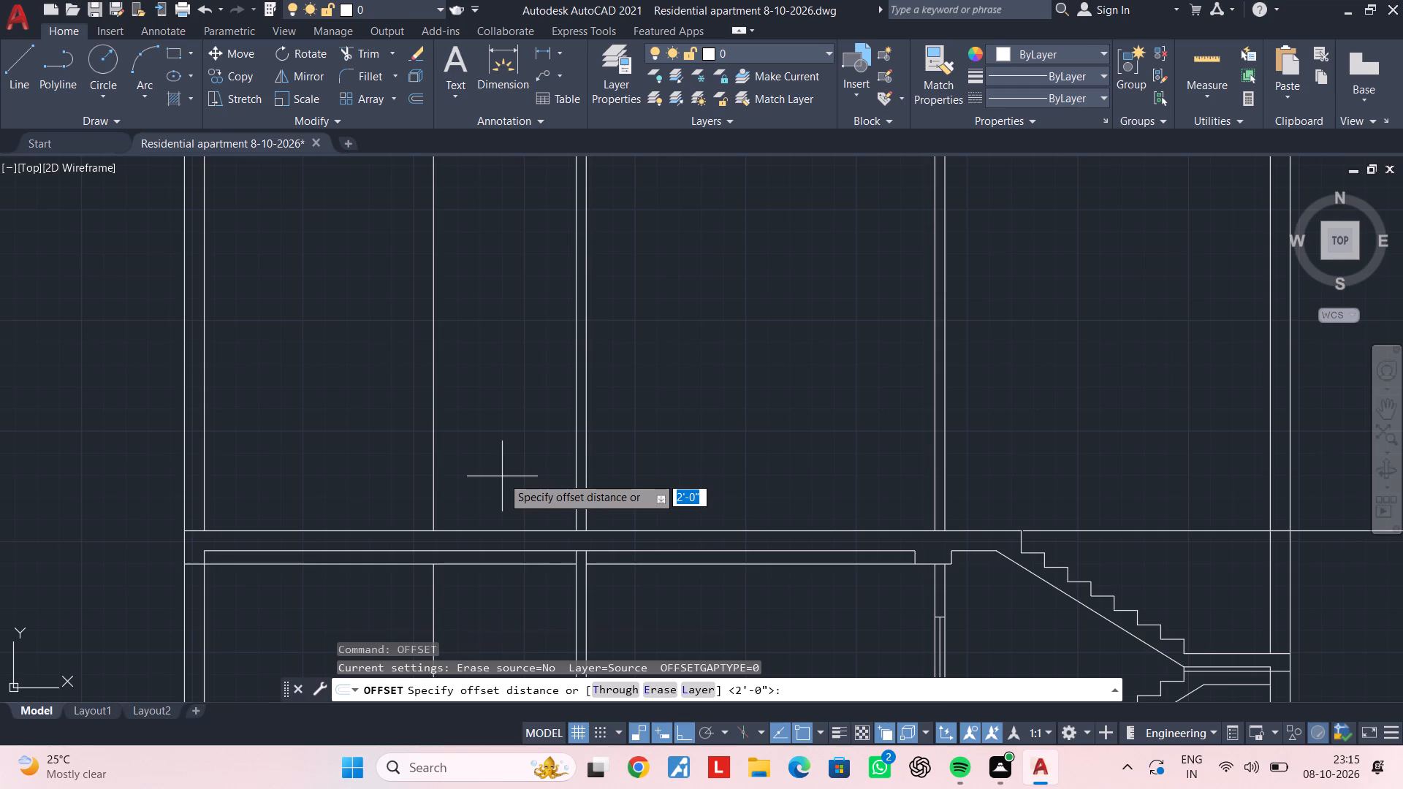
type("9'6\"")
key("Return")
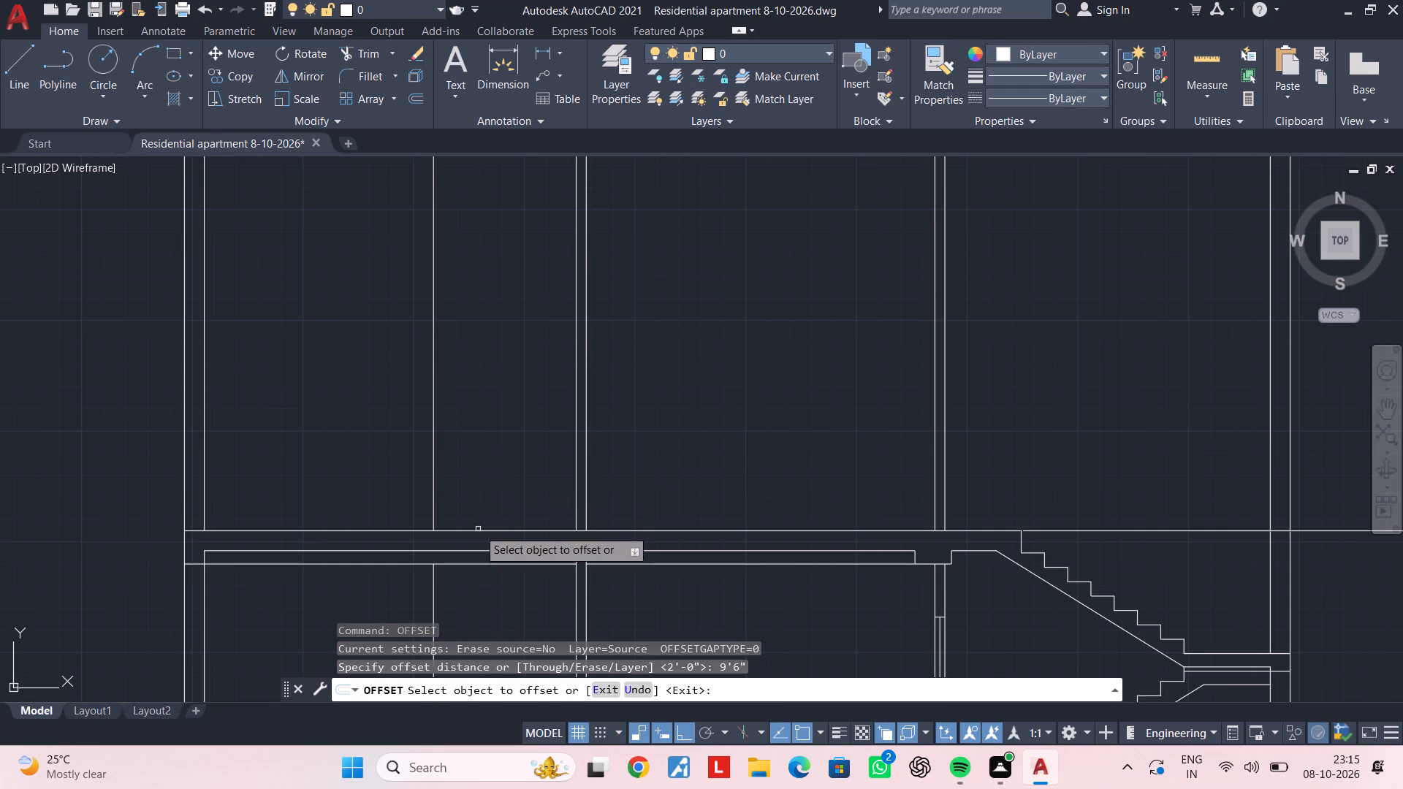
left_click(482, 527)
left_click(482, 531)
left_click(514, 368)
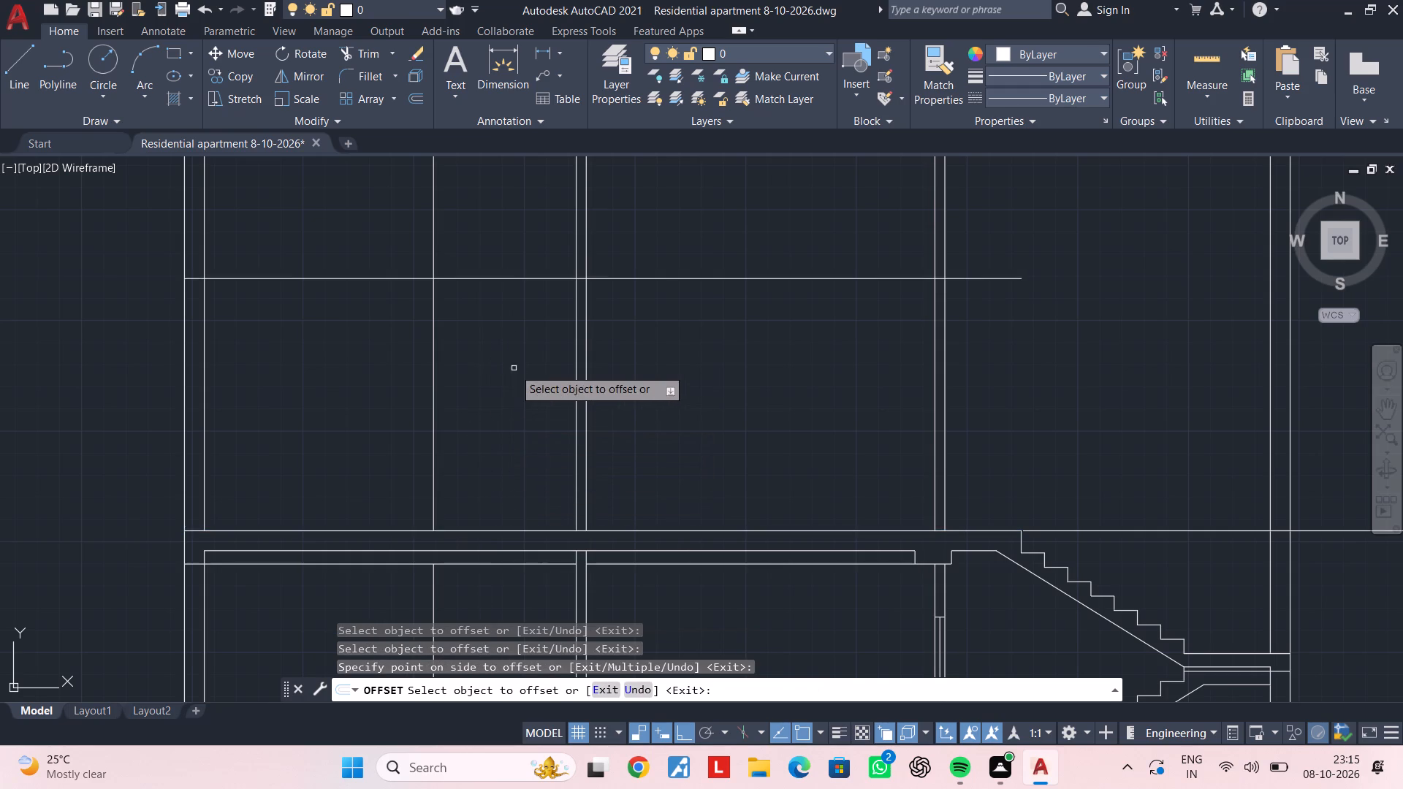
Offset the new slab underside line 9" upward for the top of the slab.
middle_click_drag(512, 341, 504, 430)
scroll(512, 341, "down", 1)
key("space")
key("space")
type("9\"")
key("Return")
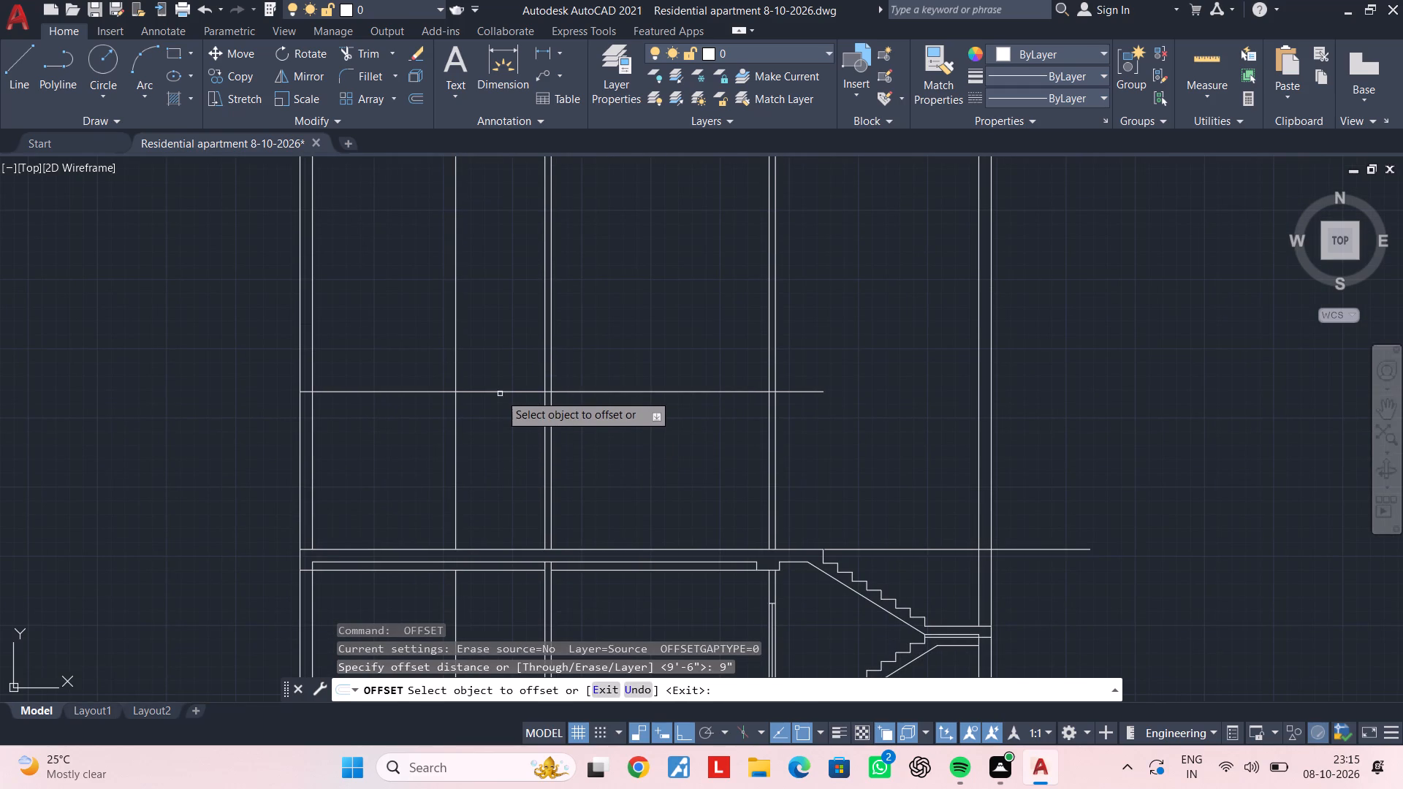
left_click(499, 392)
left_click(502, 313)
Offset the new slab's underside line 6" downward for the beam bottom.
key("space")
key("space")
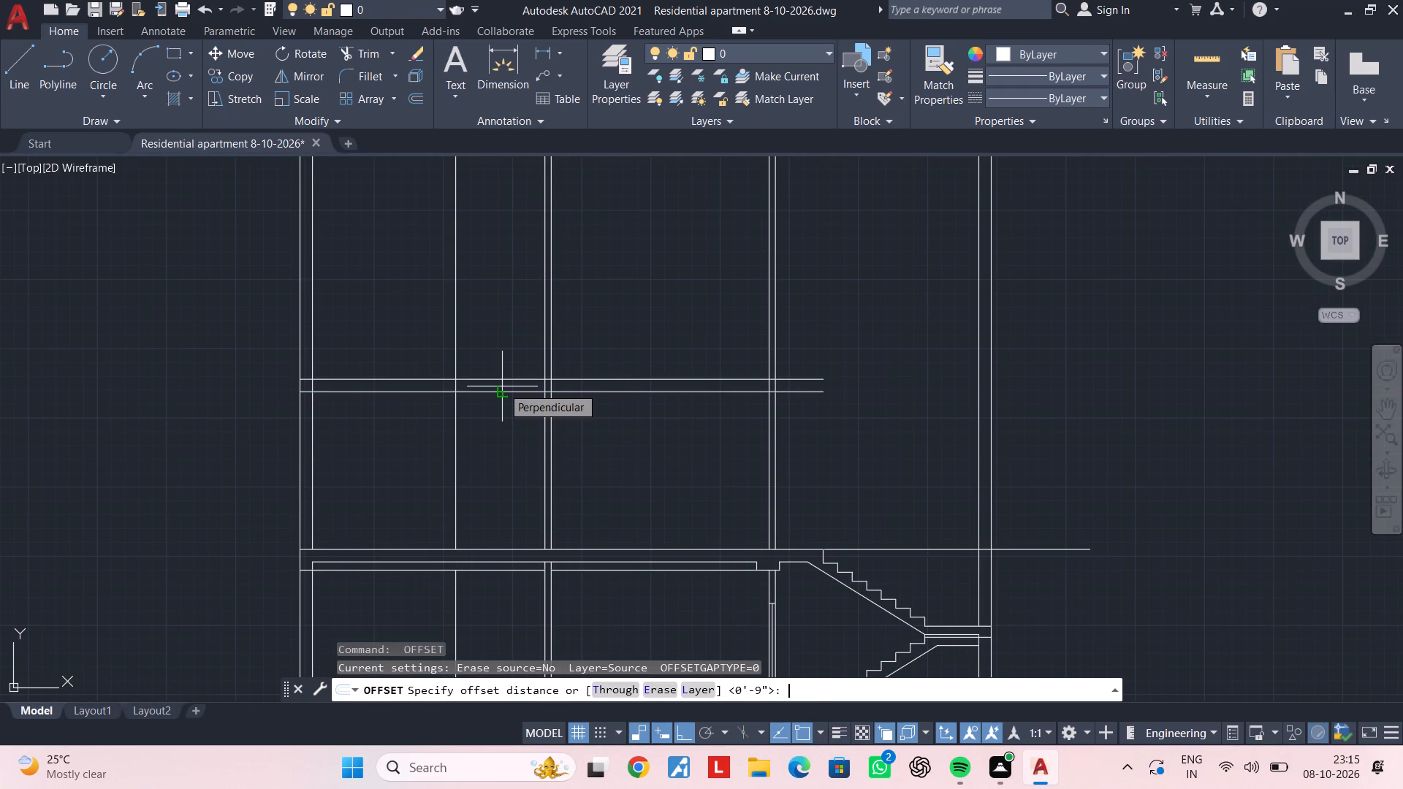
type("6\"")
key("Return")
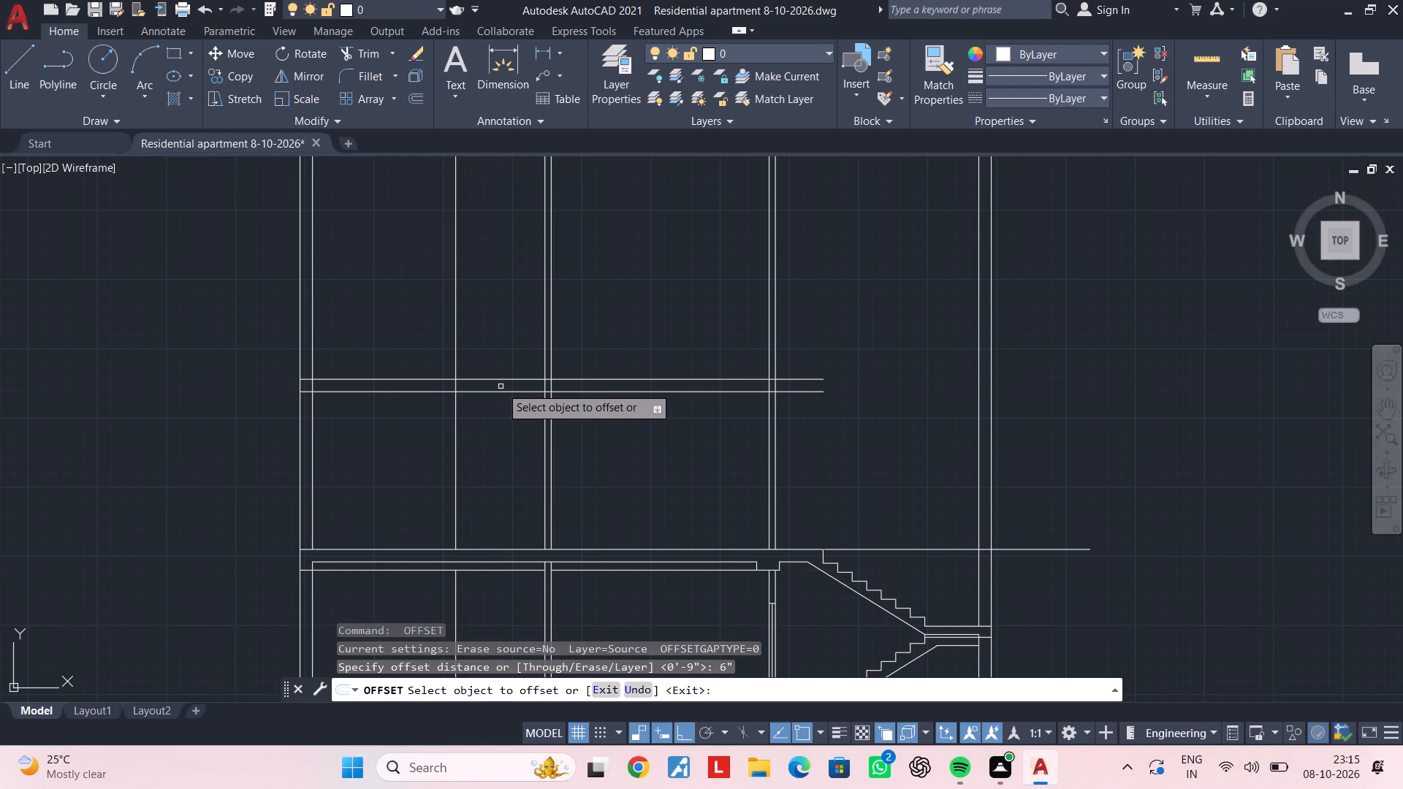
scroll(502, 394, "up", 2)
left_click(506, 386)
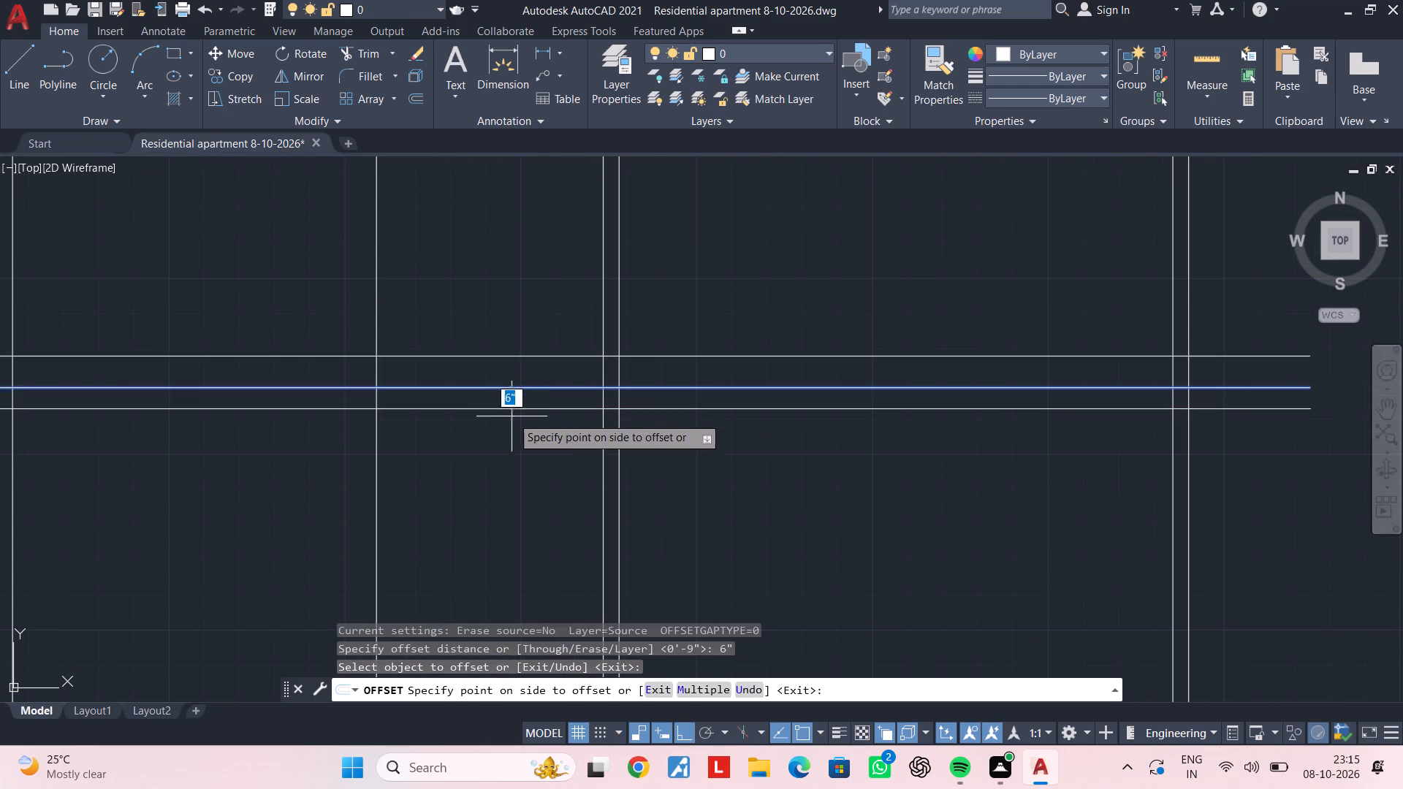
left_click(514, 448)
key("Escape")
key("Escape")
Extend the three new slab and beam lines across the stair bay to the outer face of the end wall.
scroll(681, 443, "down", 1)
middle_click_drag(691, 446, 622, 443)
type("ex")
key("space")
left_click(707, 468)
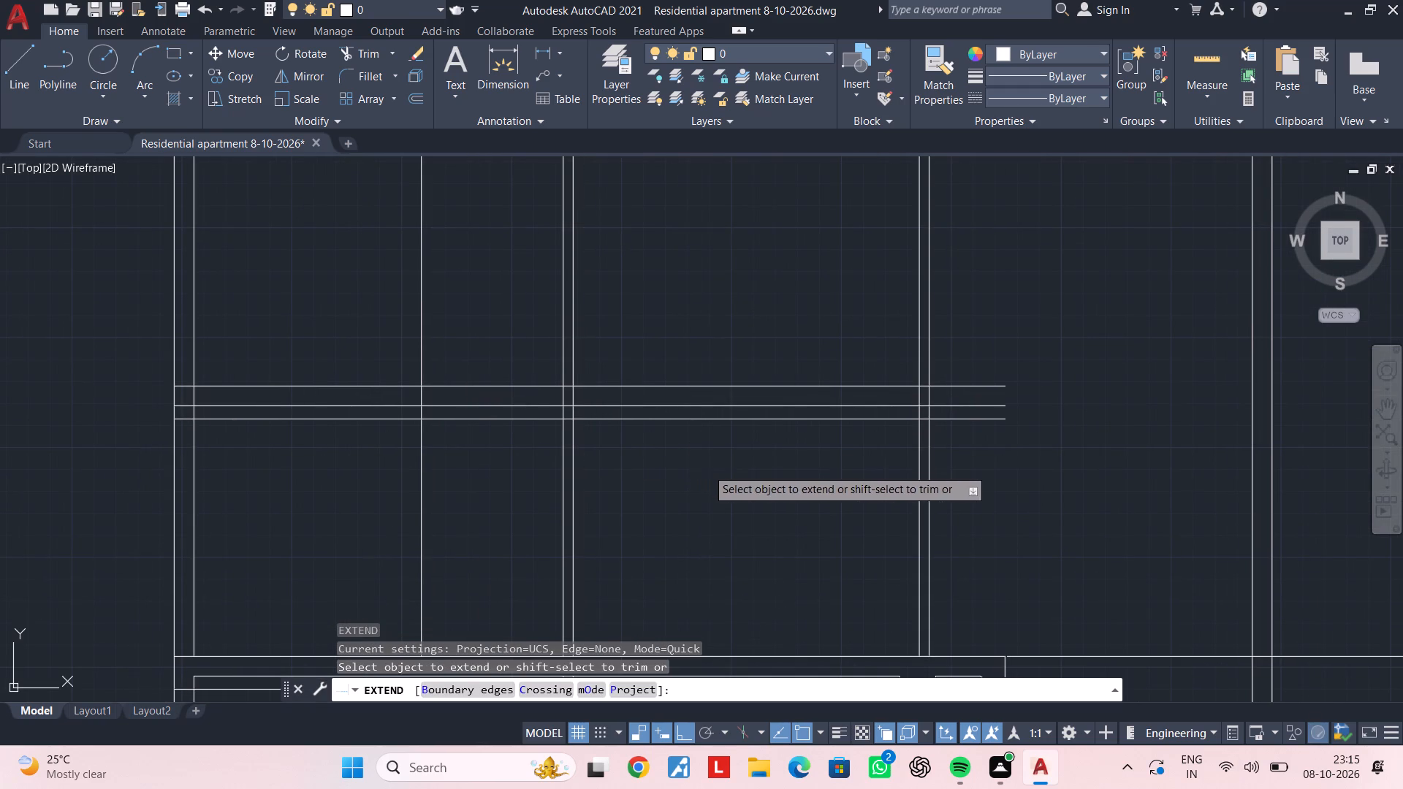
left_click(779, 281)
left_click(1106, 465)
left_click(1077, 334)
scroll(1096, 379, "down", 2)
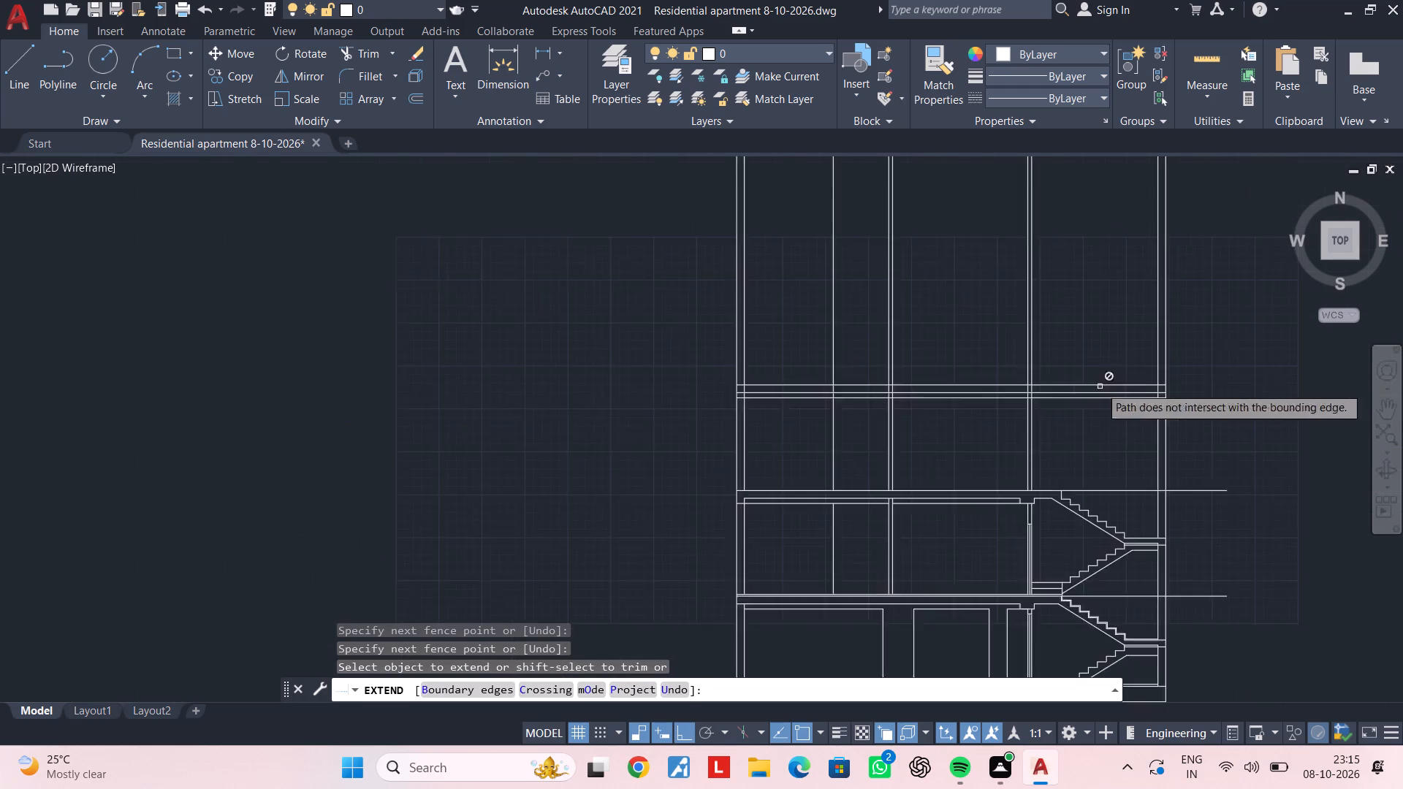
middle_click_drag(1100, 386, 865, 401)
middle_click_drag(858, 433, 957, 427)
key("Escape")
key("Escape")
key("Escape")
key("Escape")
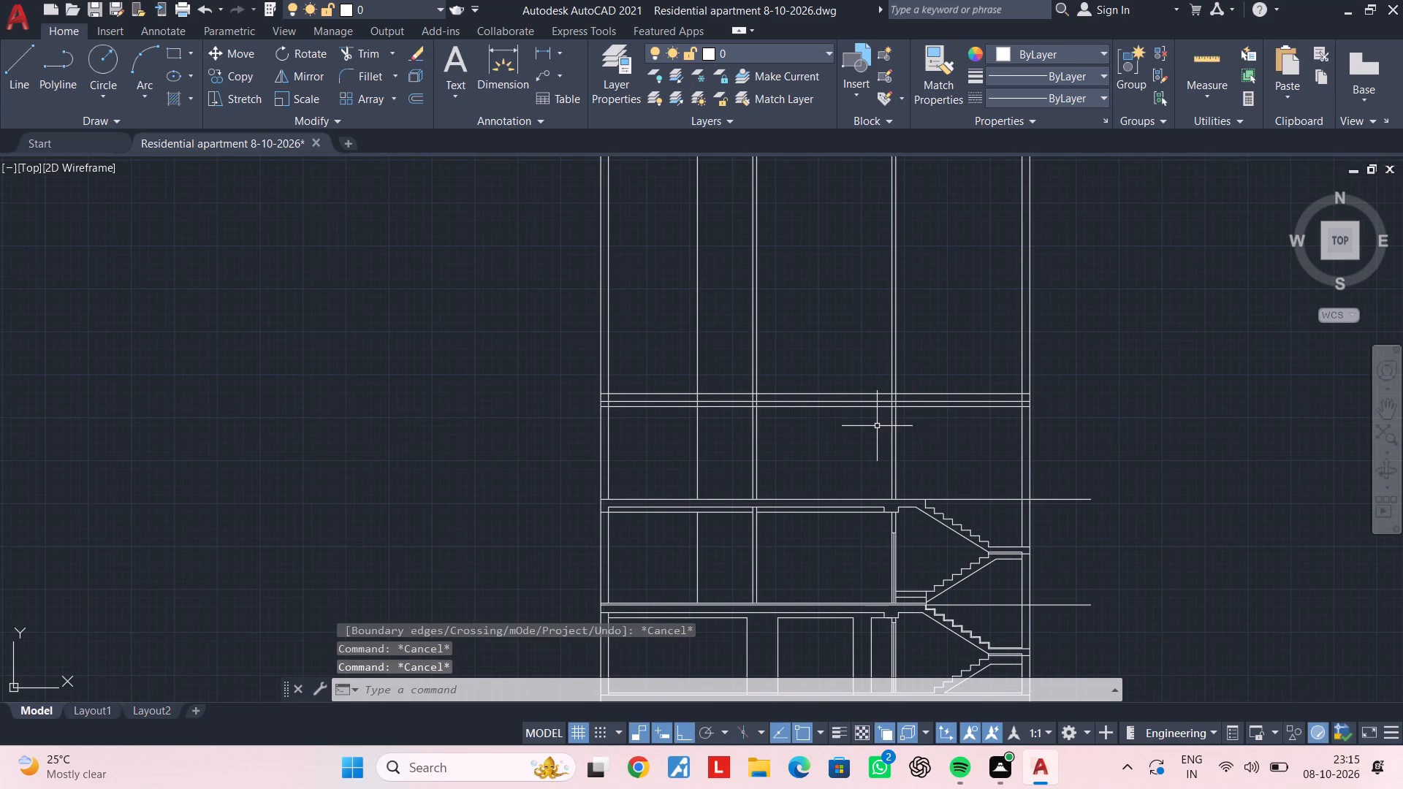
key("Escape")
key("Escape")
key("Escape")
key("Escape")
Trim the new slab's underside line inside the outer wall opposite the staircase, and that wall's inner face within the slab thickness.
scroll(880, 427, "up", 2)
middle_click_drag(735, 427, 1039, 408)
middle_click_drag(771, 424, 796, 422)
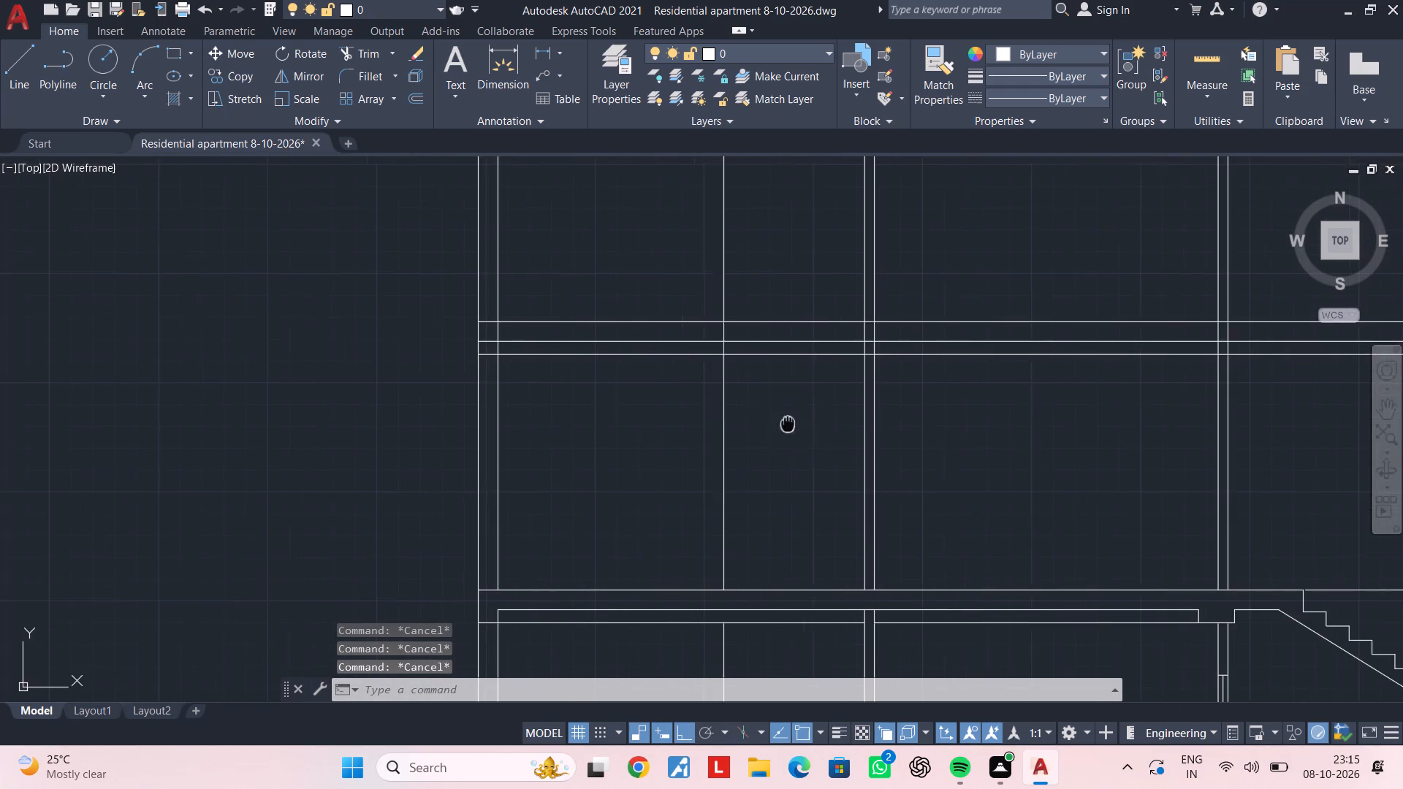
middle_click_drag(796, 422, 900, 420)
key("Escape")
key("Escape")
key("t")
key("r")
key("space")
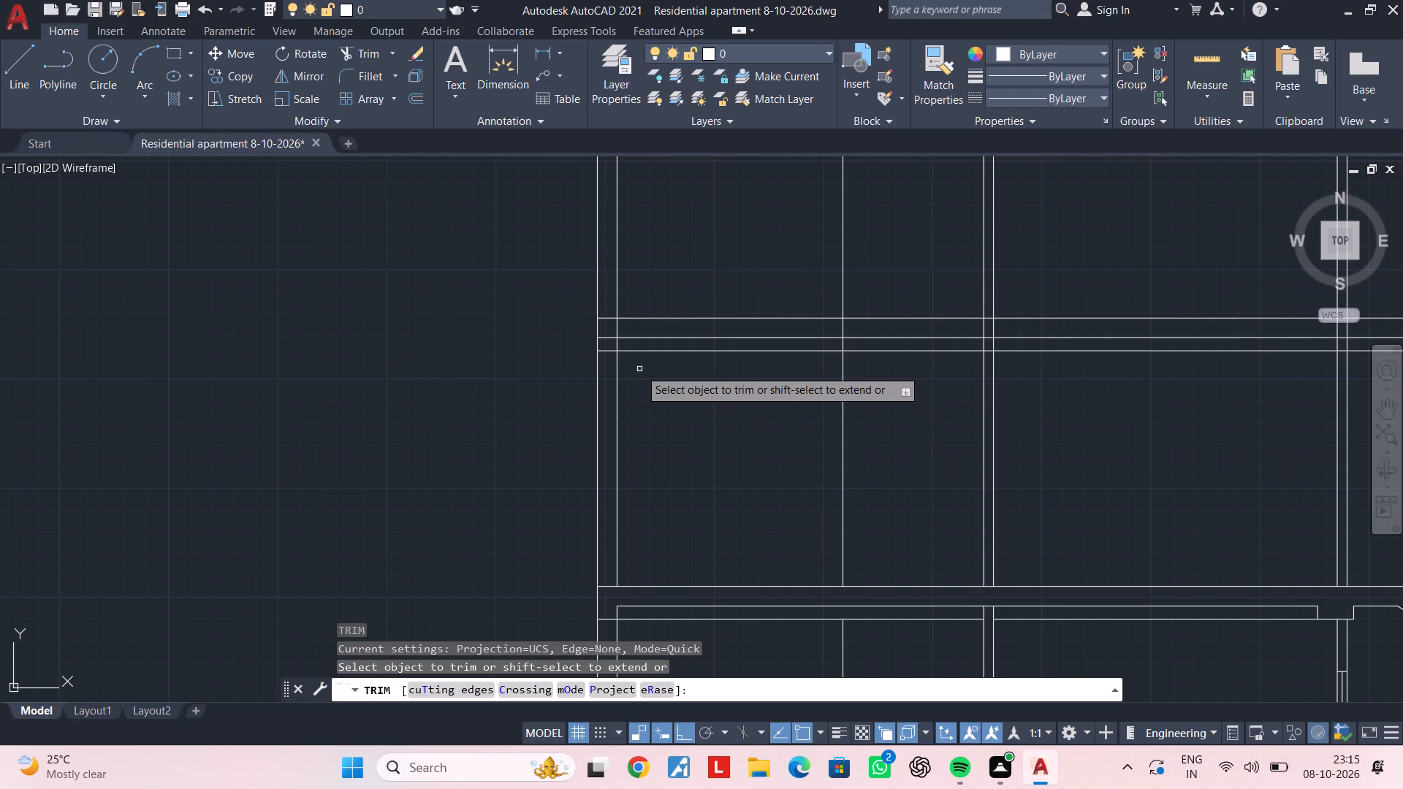
scroll(590, 359, "up", 3)
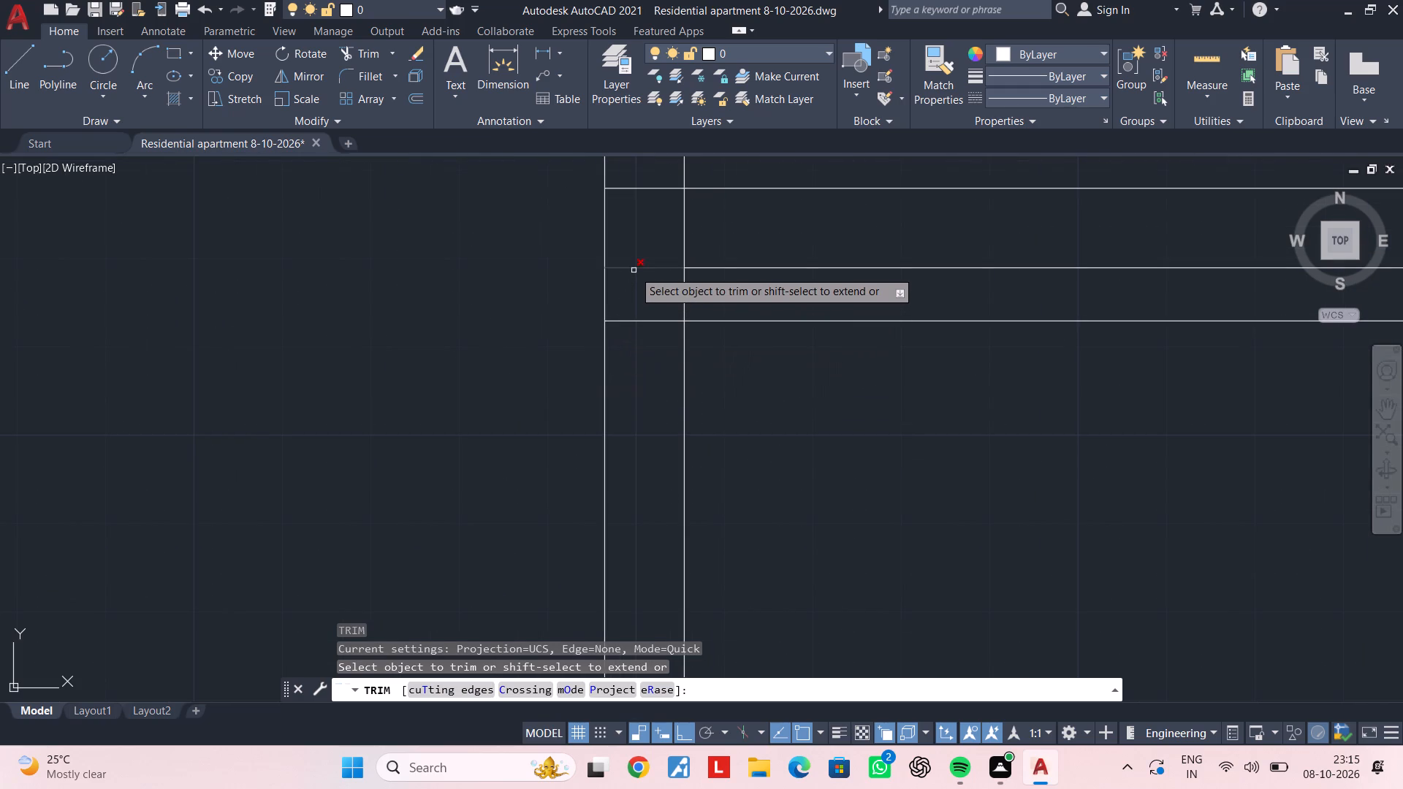
left_click(634, 270)
left_click(684, 233)
scroll(818, 306, "down", 3)
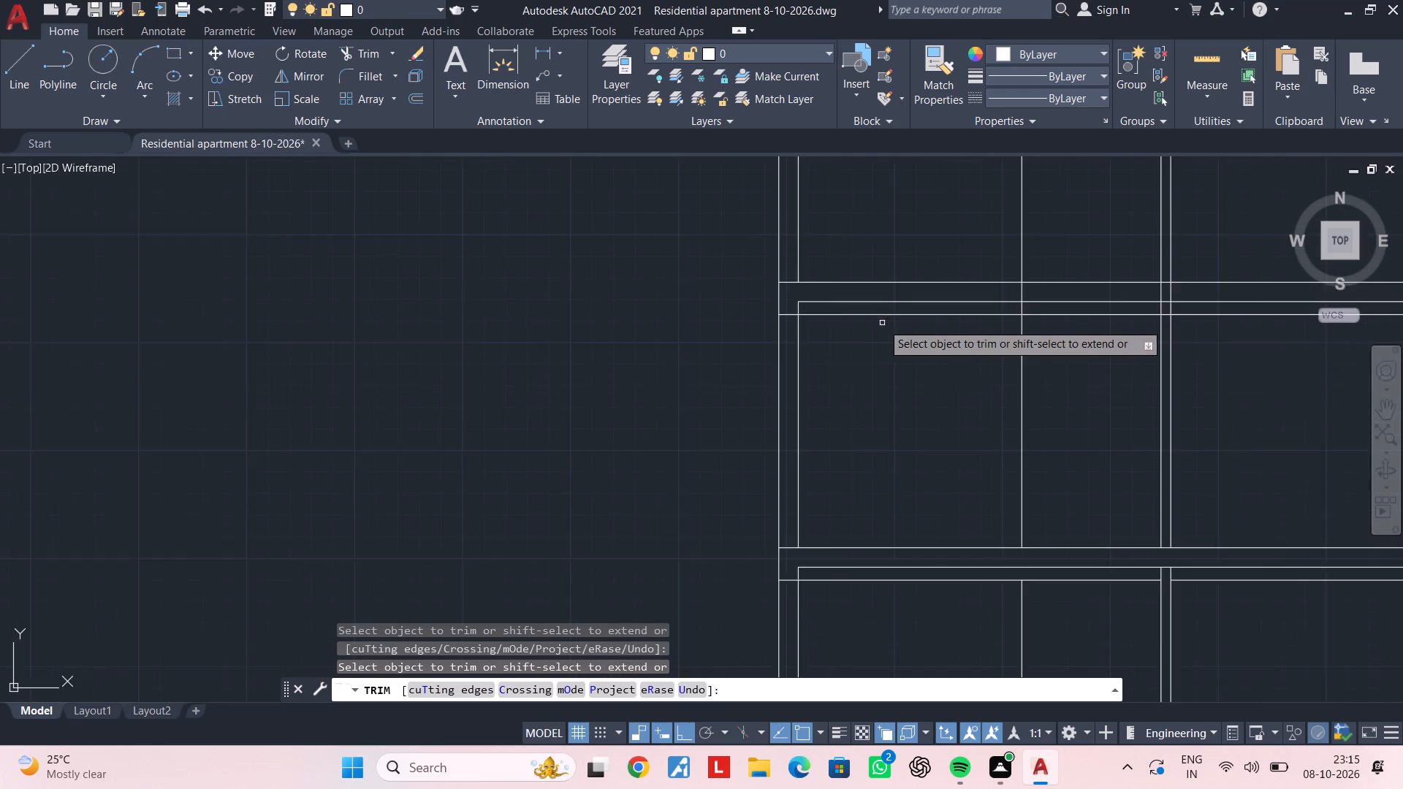
Trim the single vertical line out of the new slab and beam depth.
middle_click_drag(858, 330, 548, 347)
middle_click_drag(586, 350, 463, 366)
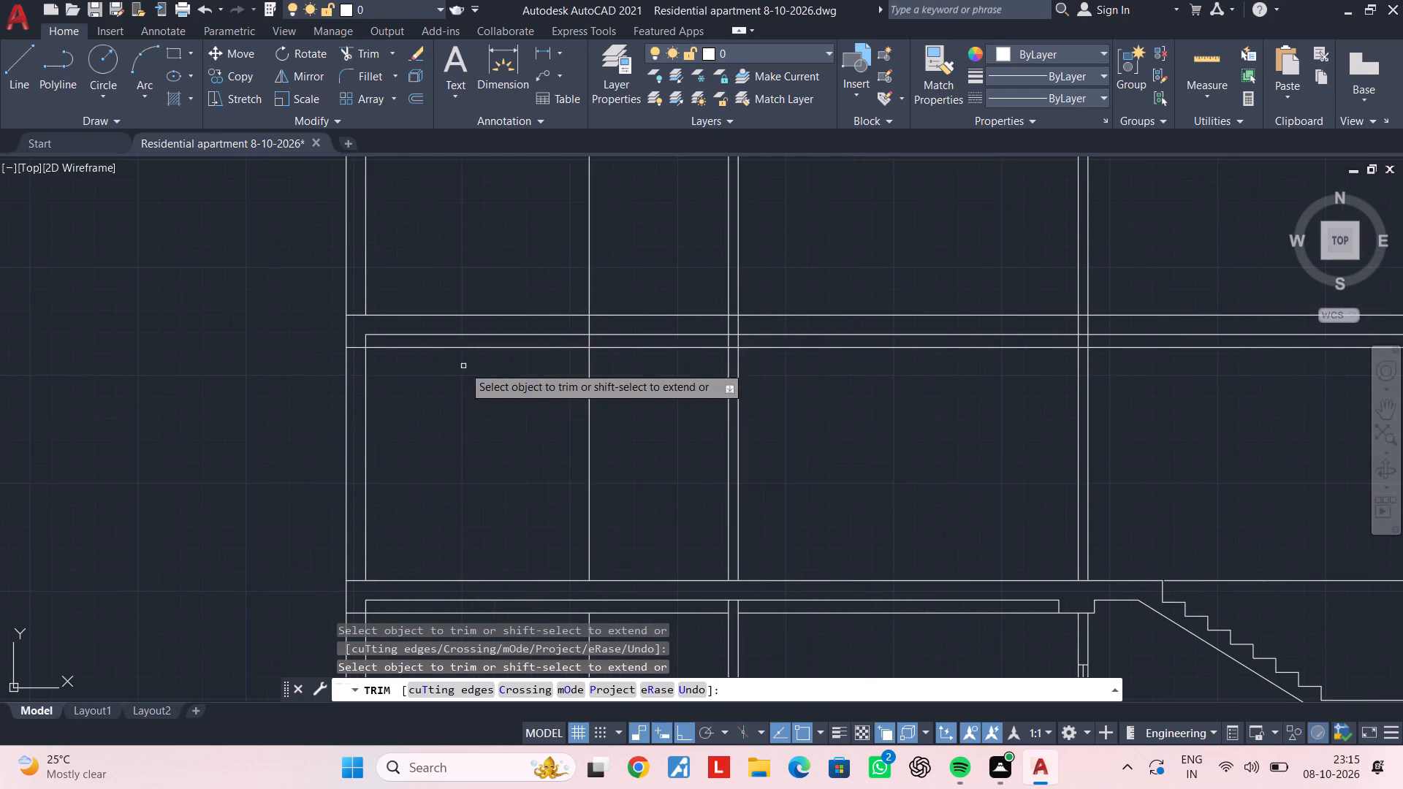
scroll(591, 319, "up", 2)
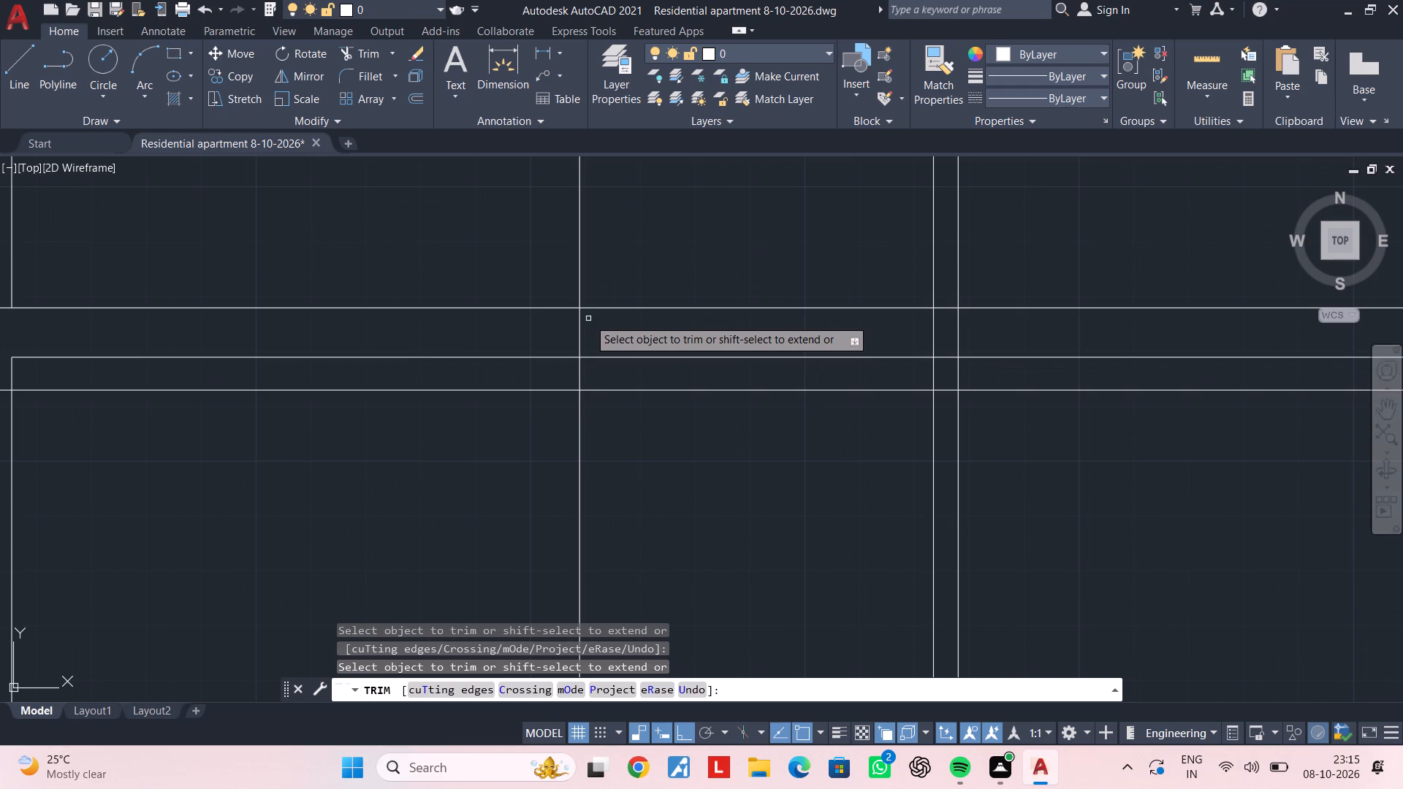
scroll(588, 319, "down", 3)
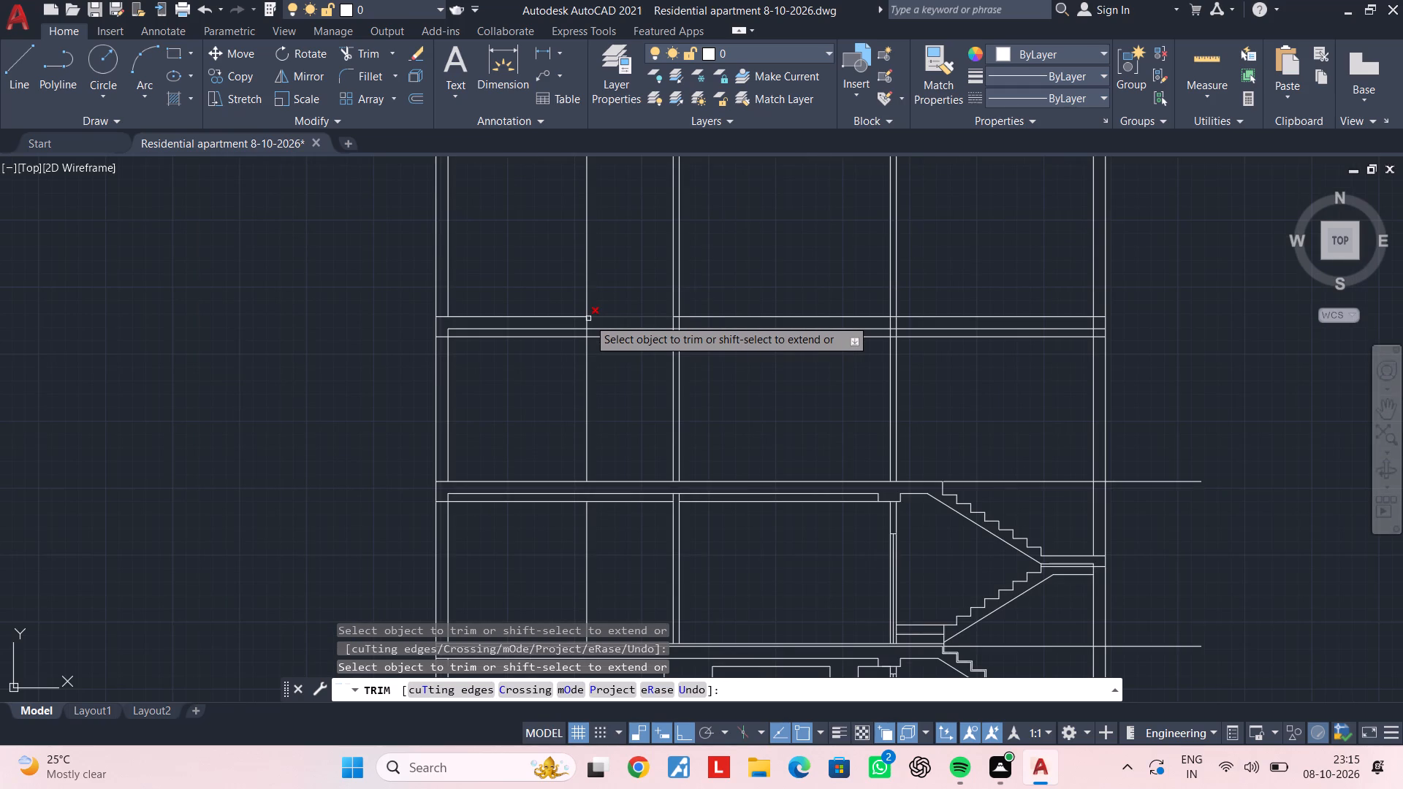
scroll(588, 319, "up", 1)
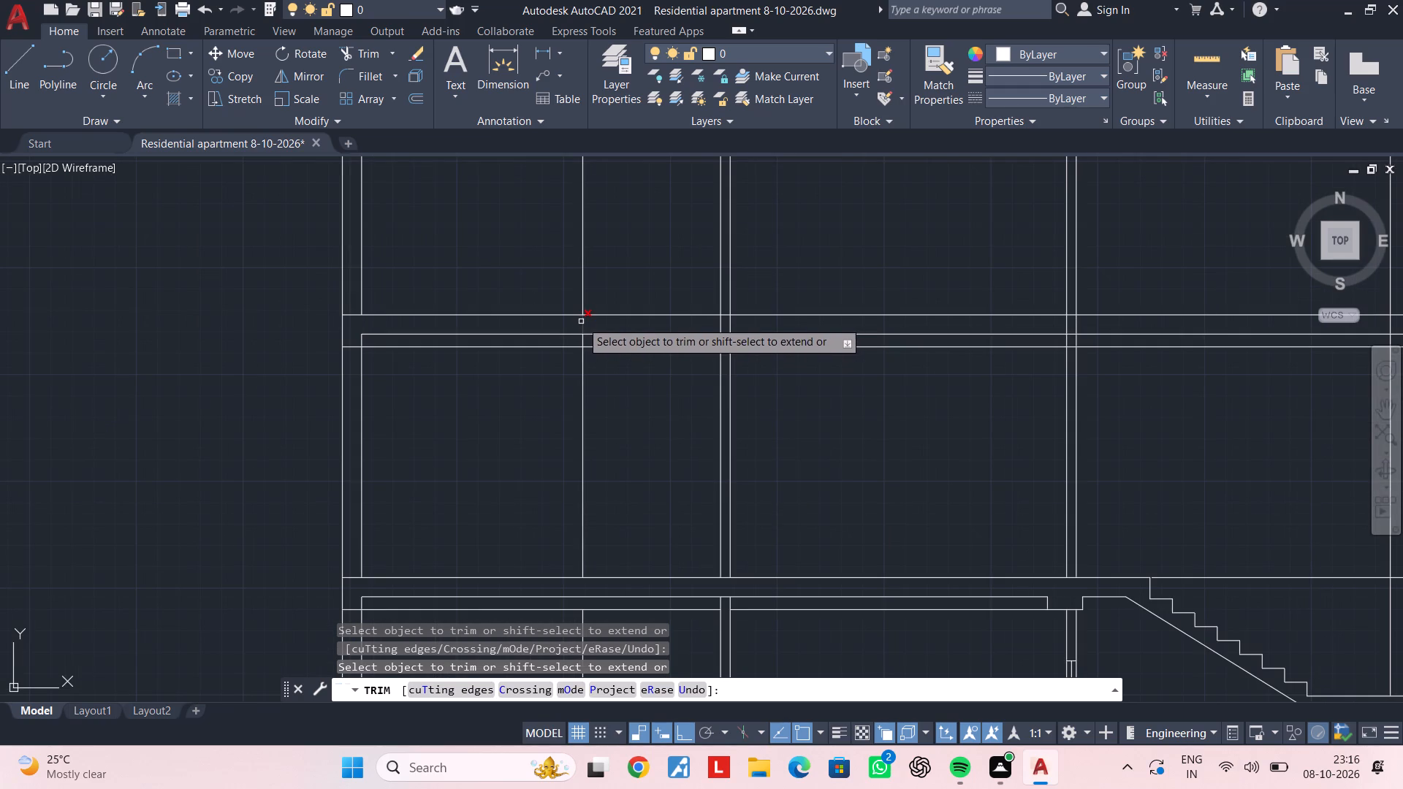
left_click(582, 320)
scroll(587, 346, "up", 3)
left_click(553, 329)
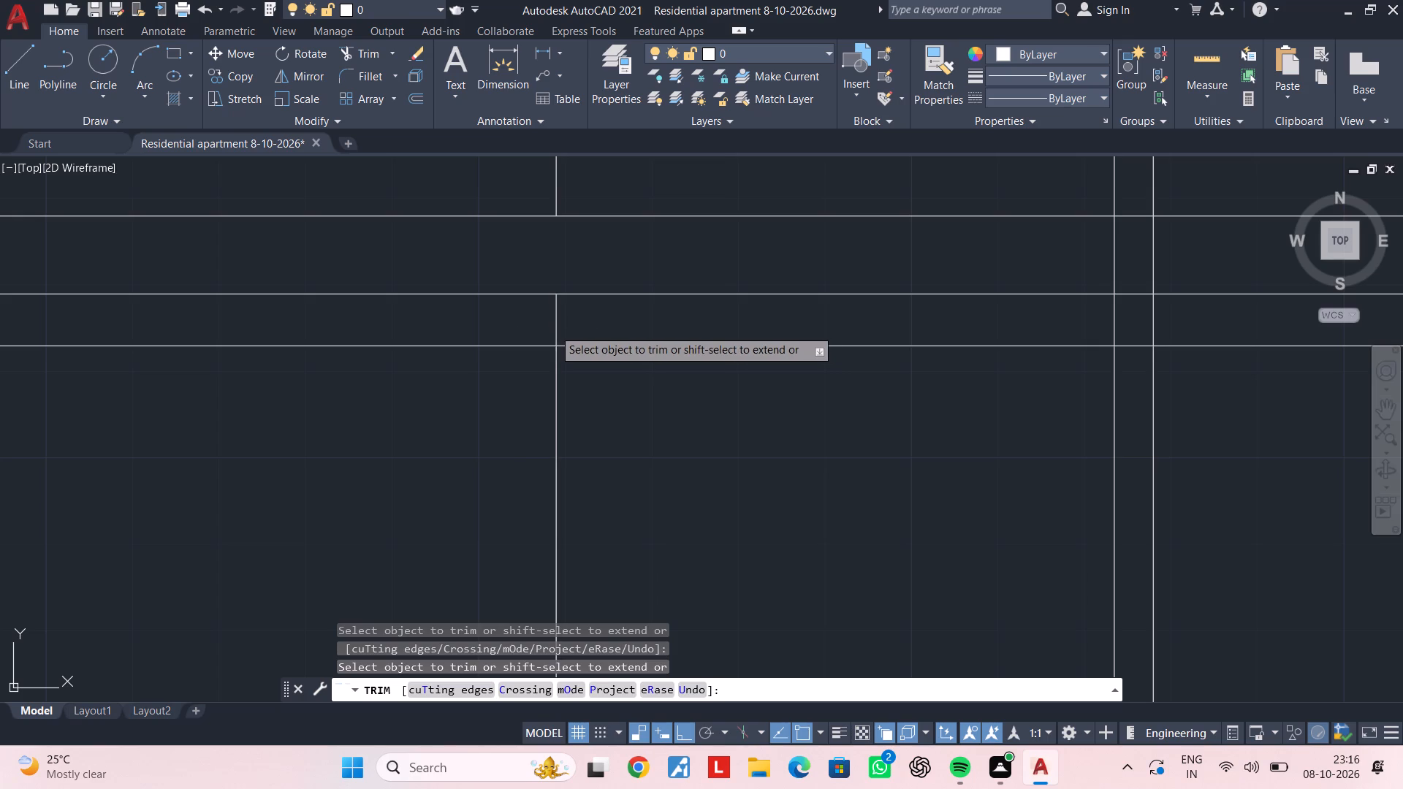
scroll(642, 382, "down", 3)
scroll(696, 370, "up", 2)
left_click(701, 369)
scroll(772, 411, "down", 2)
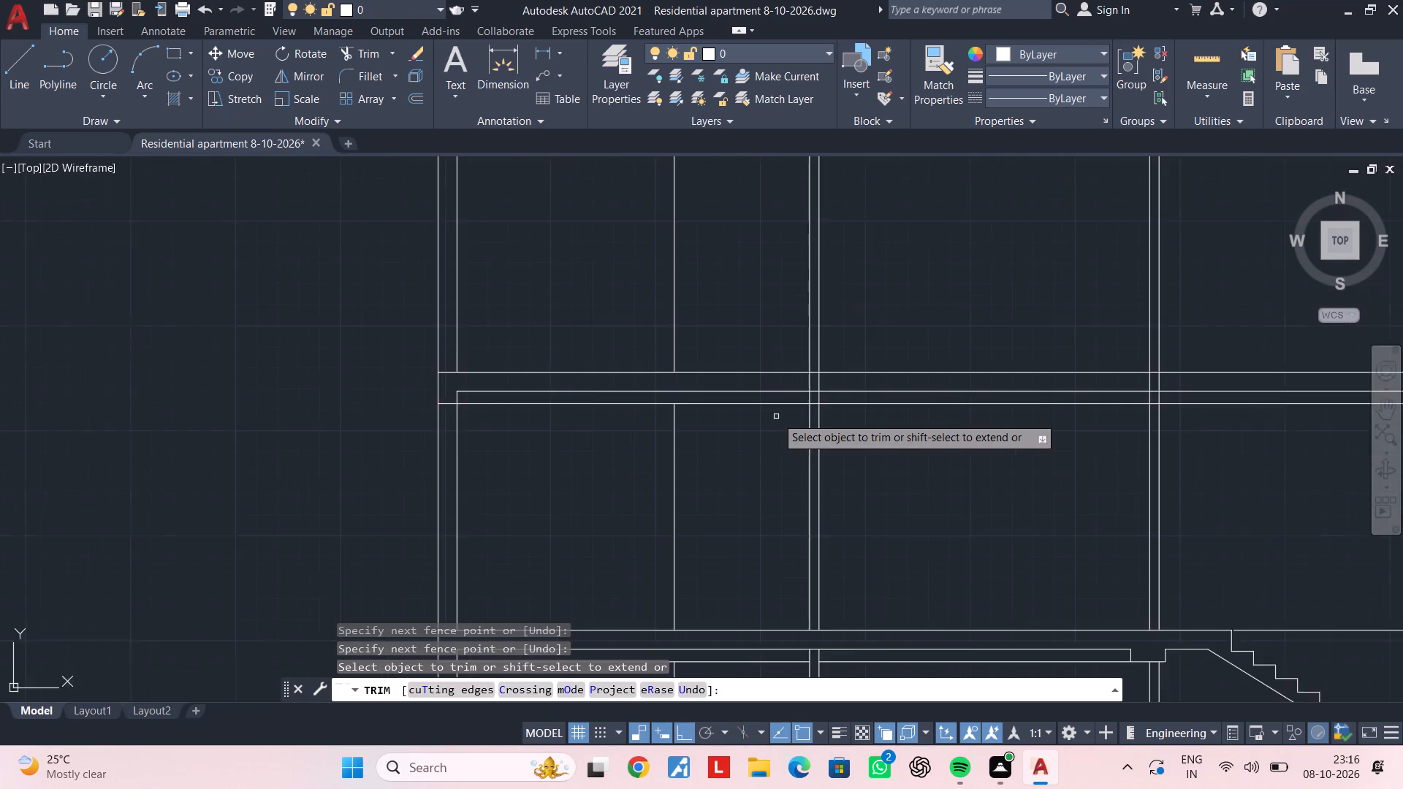
At the middle partition wall, trim the beam bottom line between the wall faces and both wall faces within the new slab thickness.
middle_click_drag(767, 417, 623, 446)
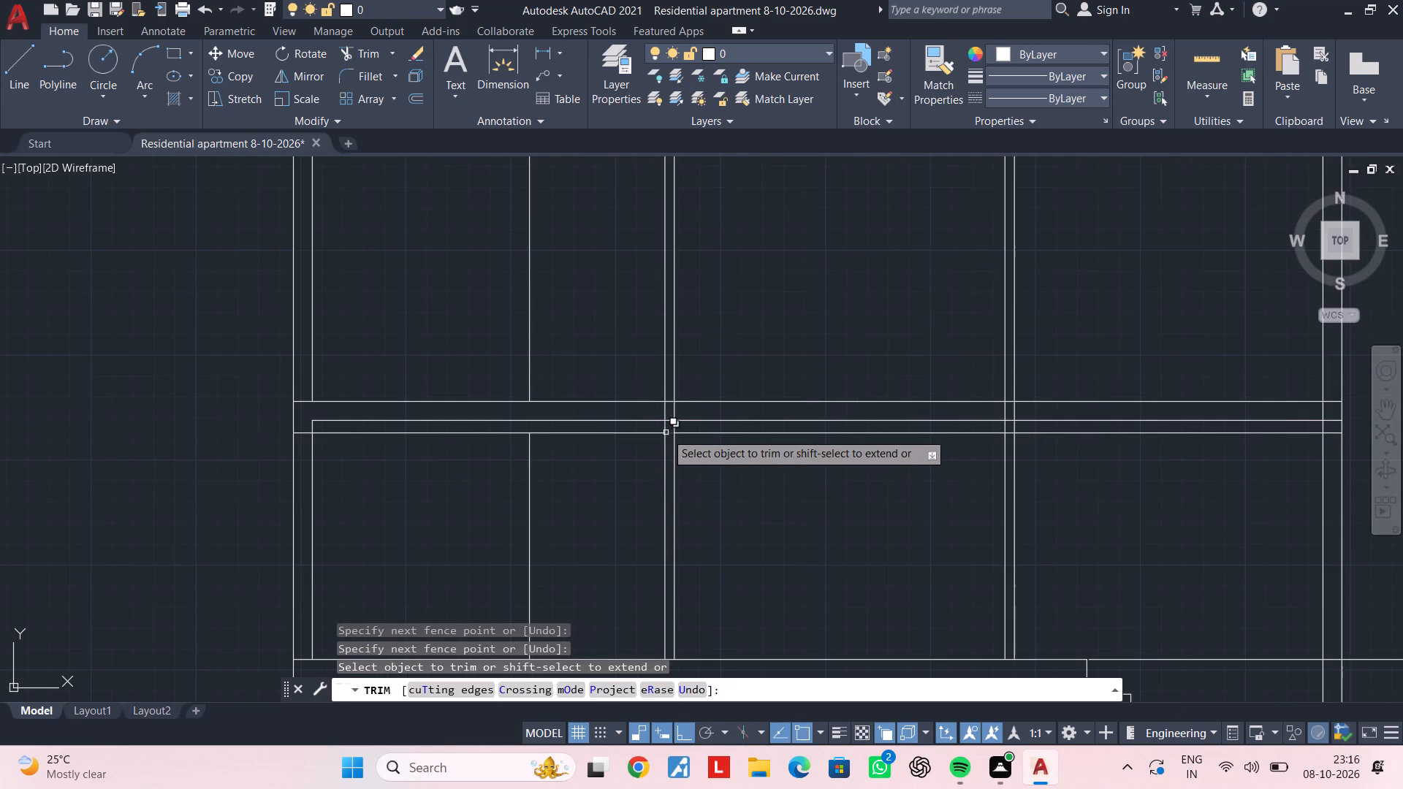
scroll(666, 427, "up", 4)
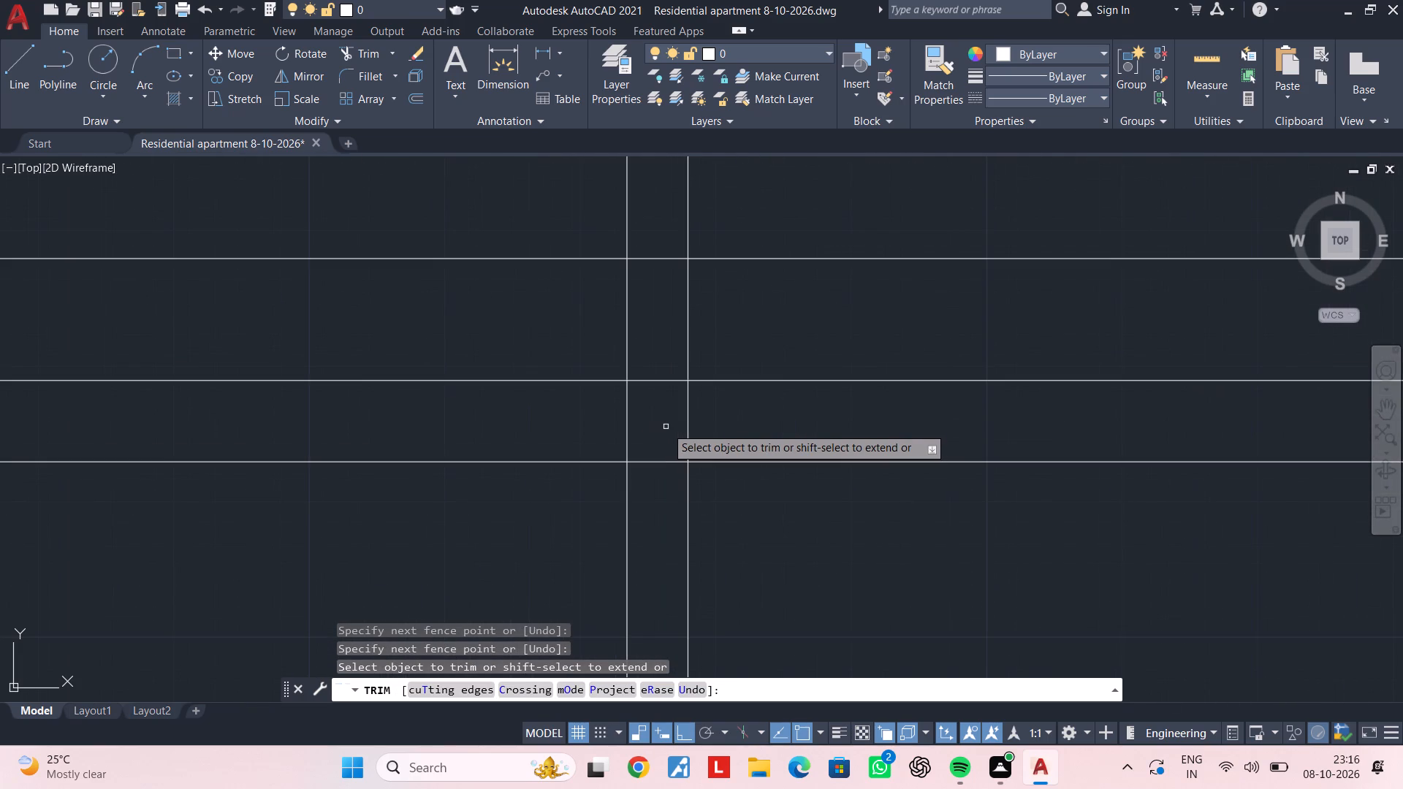
left_click(670, 462)
left_click(604, 330)
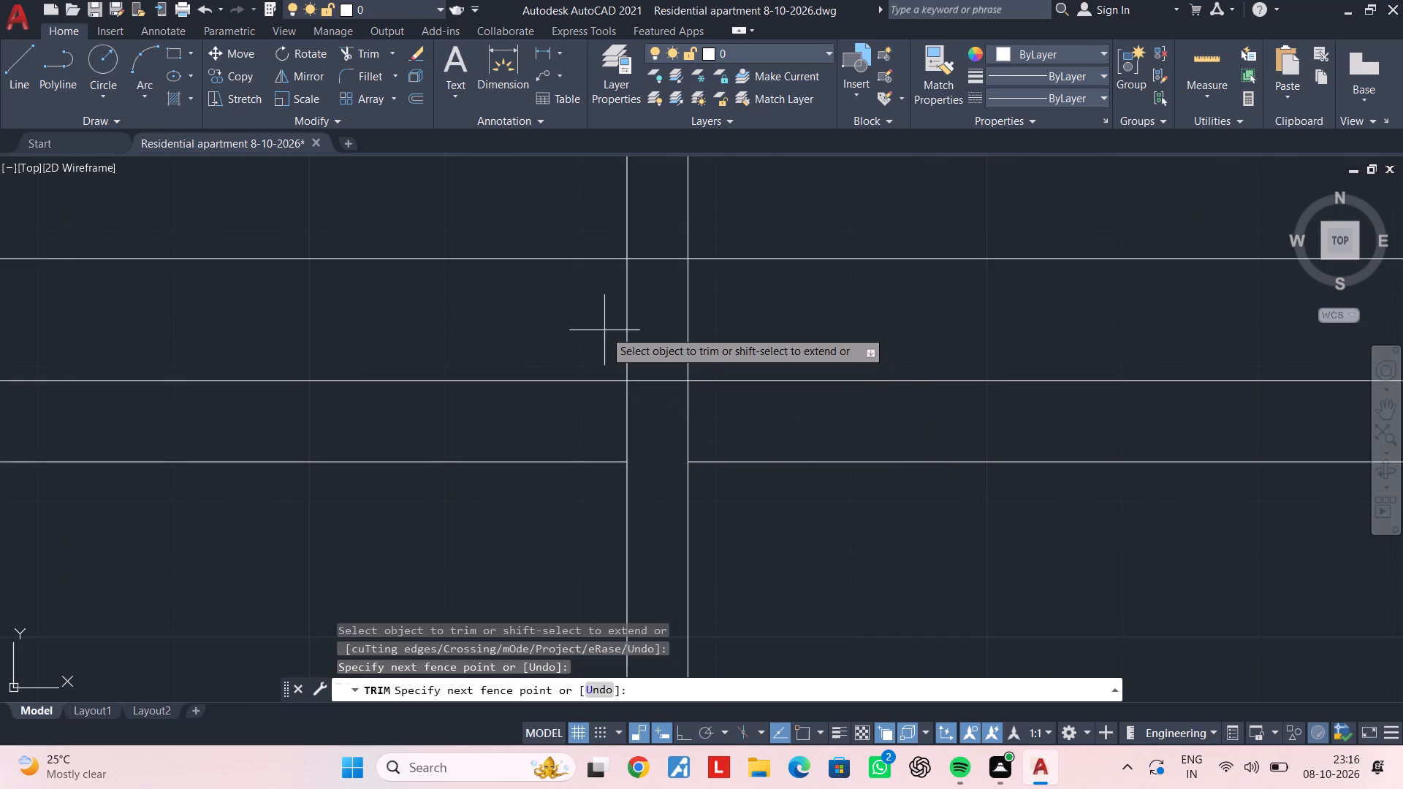
left_click(799, 324)
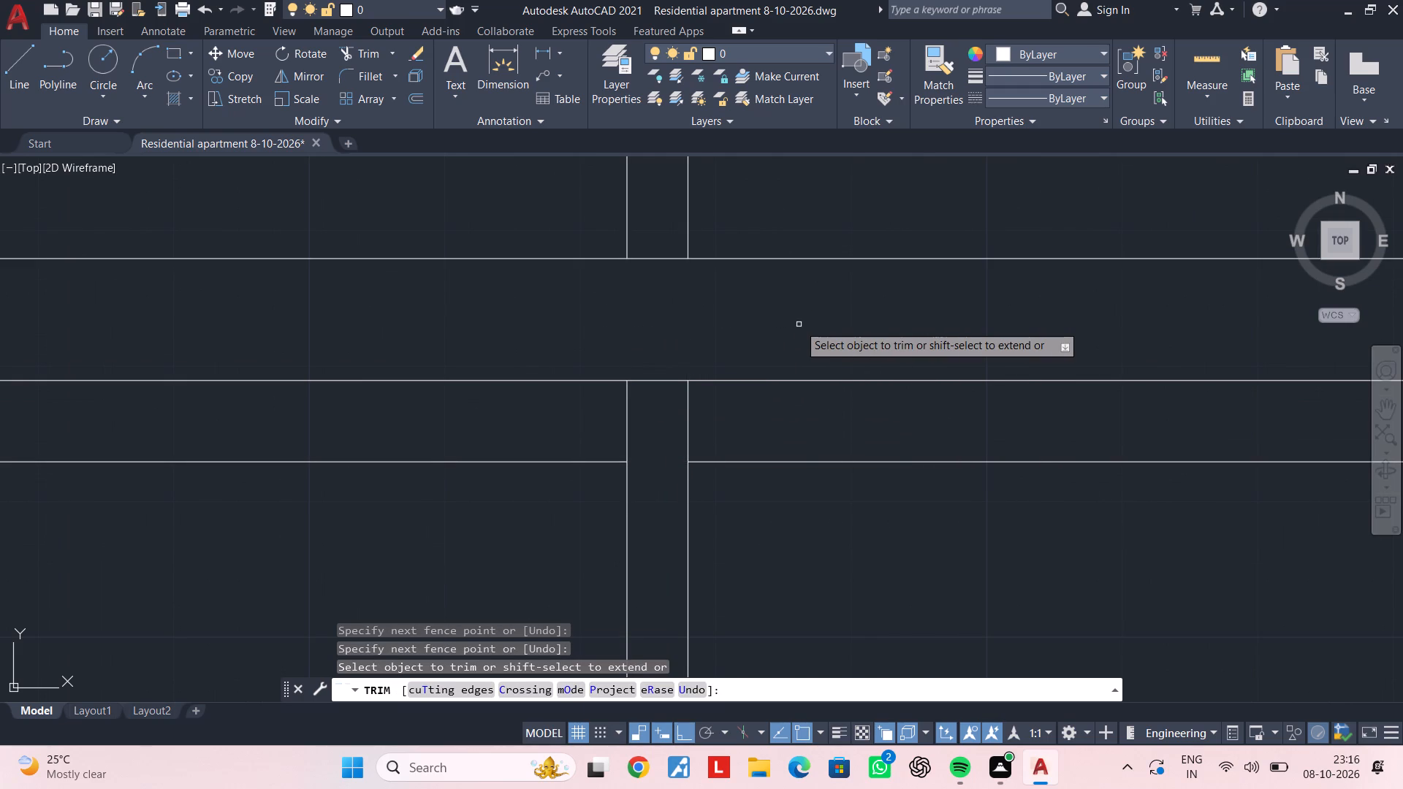
scroll(799, 324, "down", 3)
middle_click_drag(837, 326, 424, 332)
scroll(604, 342, "down", 1)
middle_click_drag(685, 348, 512, 352)
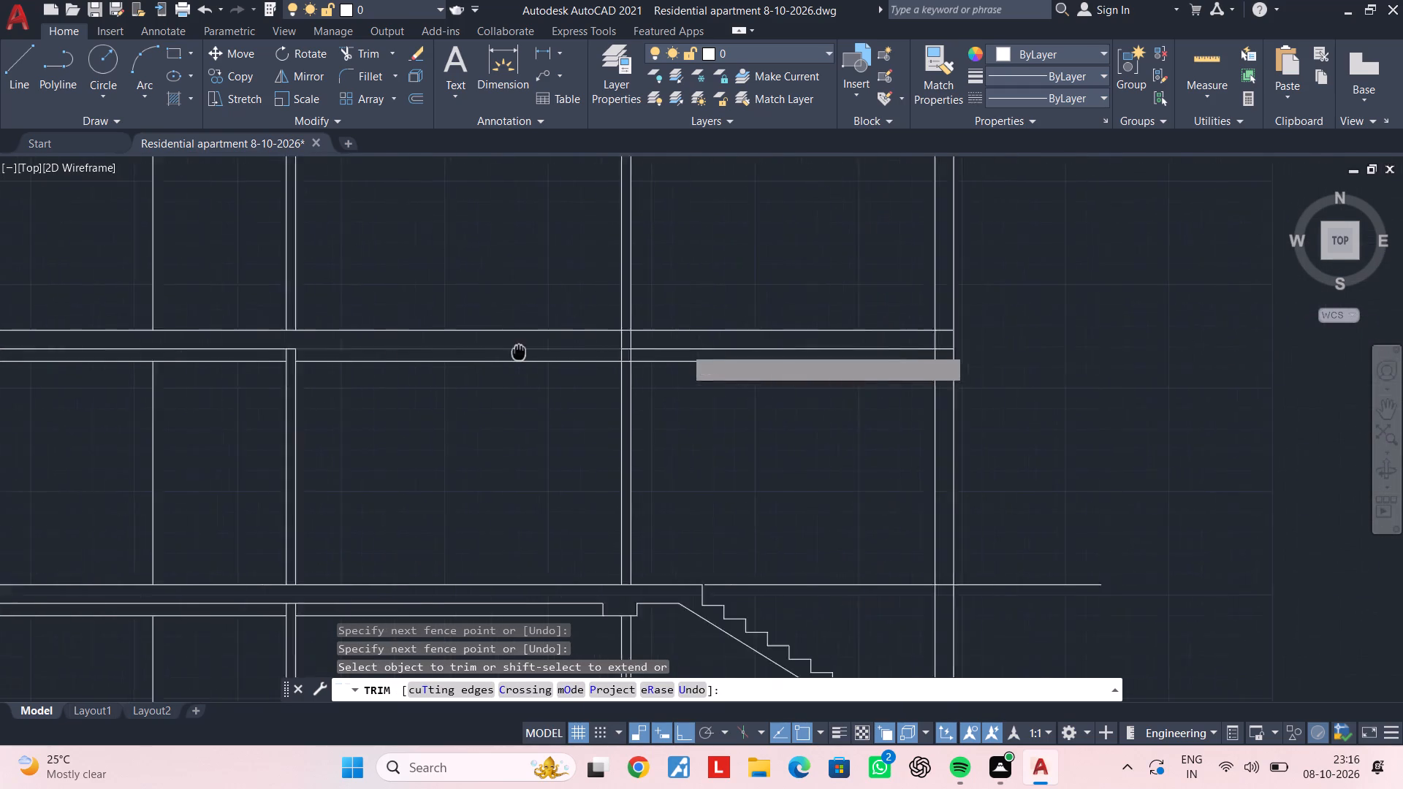
middle_click_drag(512, 352, 469, 354)
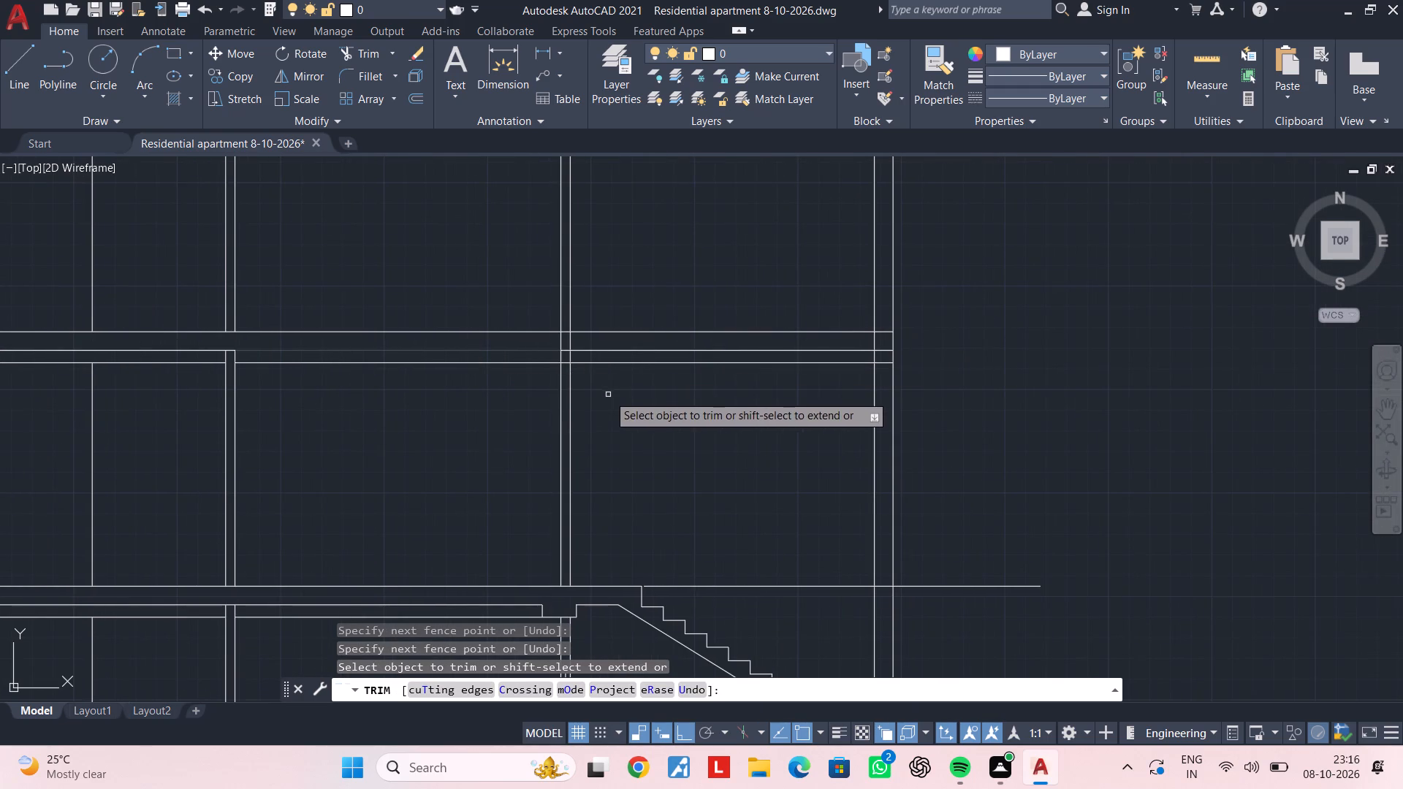
middle_click_drag(608, 394, 717, 349)
key("Escape")
key("Escape")
key("Escape")
key("Escape")
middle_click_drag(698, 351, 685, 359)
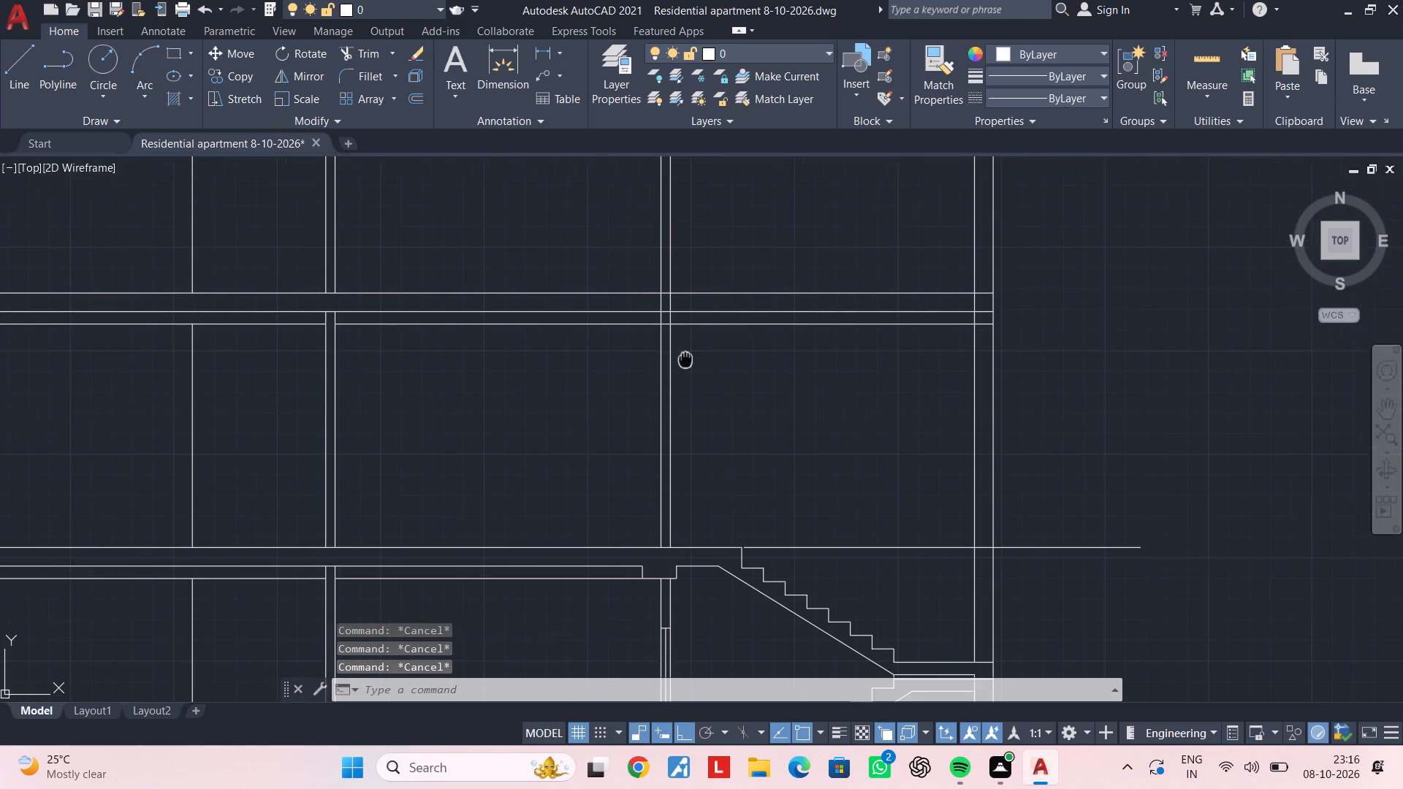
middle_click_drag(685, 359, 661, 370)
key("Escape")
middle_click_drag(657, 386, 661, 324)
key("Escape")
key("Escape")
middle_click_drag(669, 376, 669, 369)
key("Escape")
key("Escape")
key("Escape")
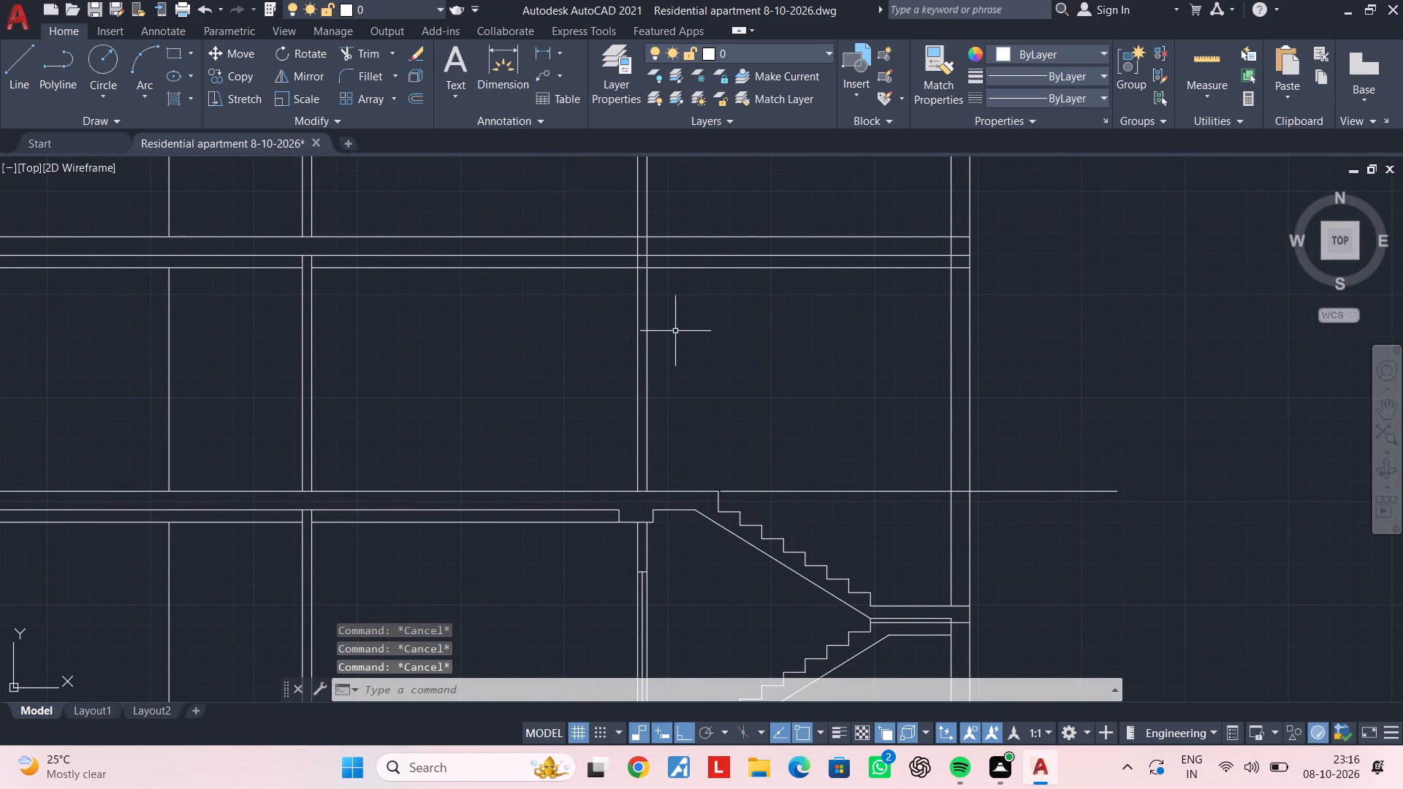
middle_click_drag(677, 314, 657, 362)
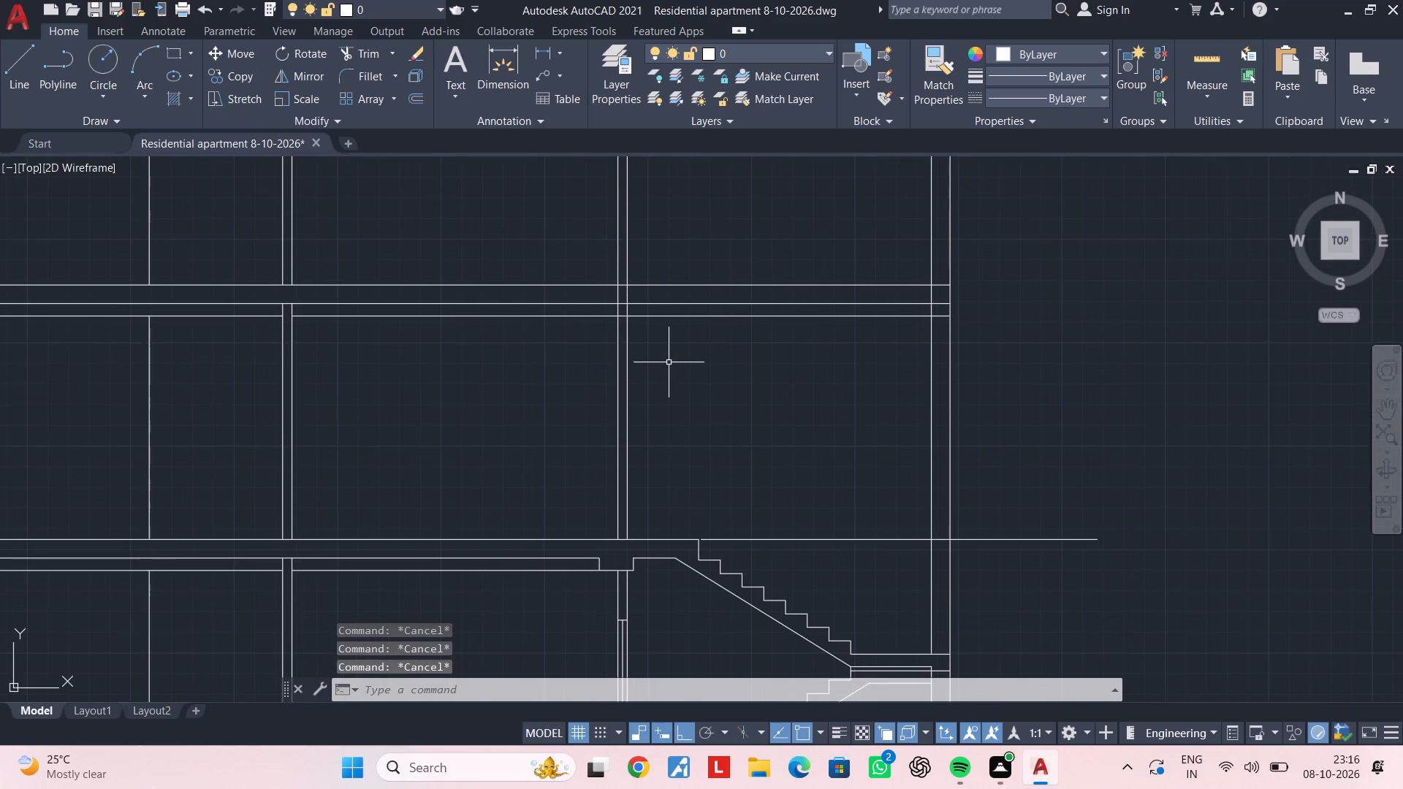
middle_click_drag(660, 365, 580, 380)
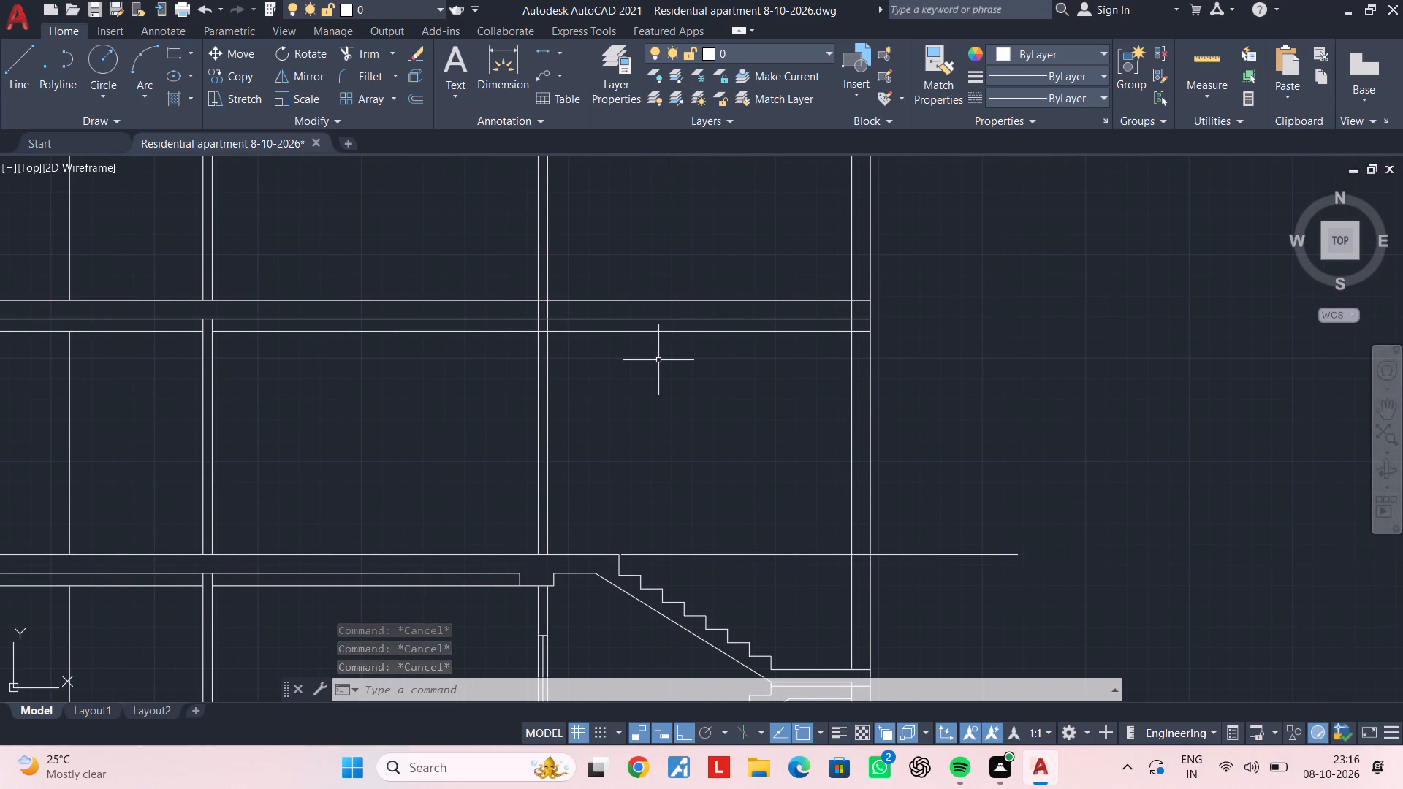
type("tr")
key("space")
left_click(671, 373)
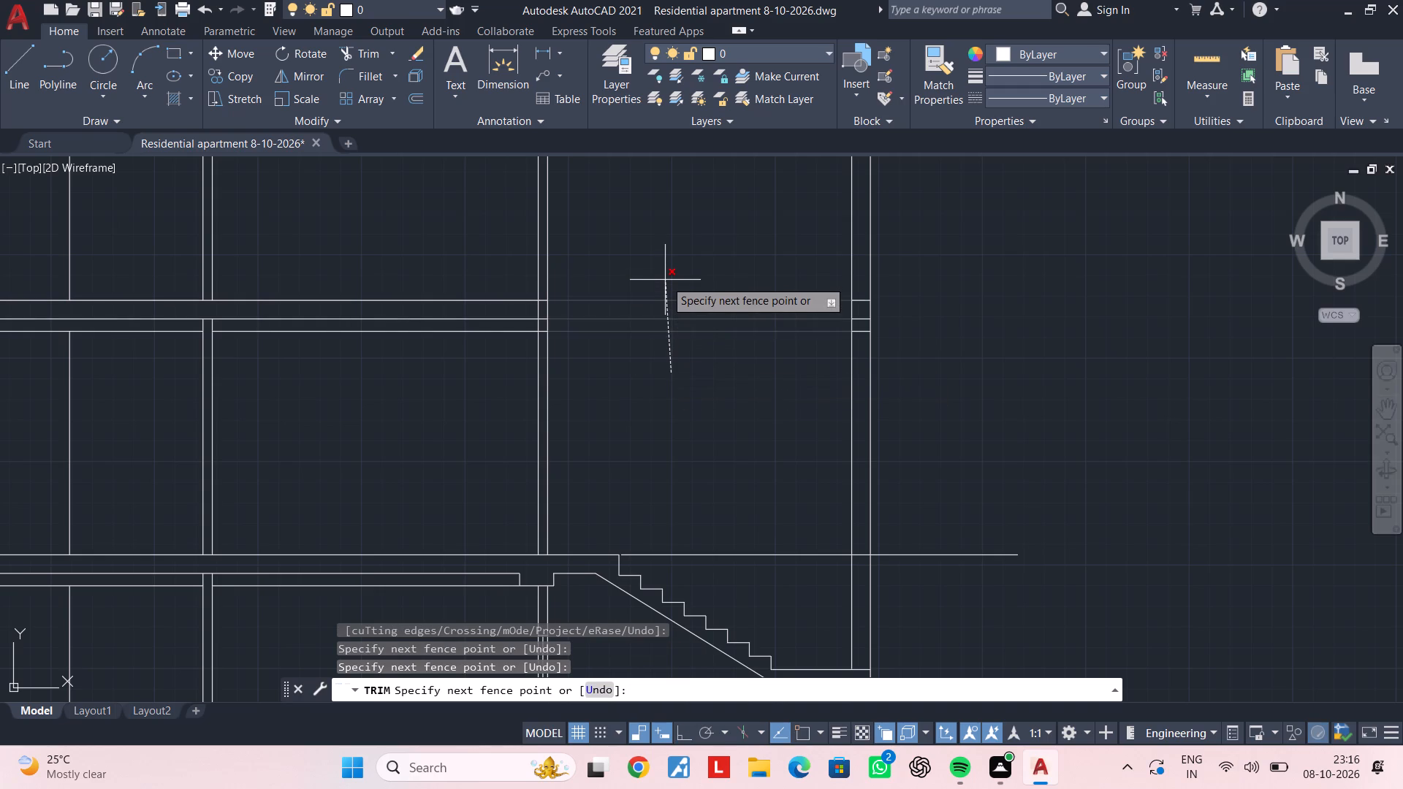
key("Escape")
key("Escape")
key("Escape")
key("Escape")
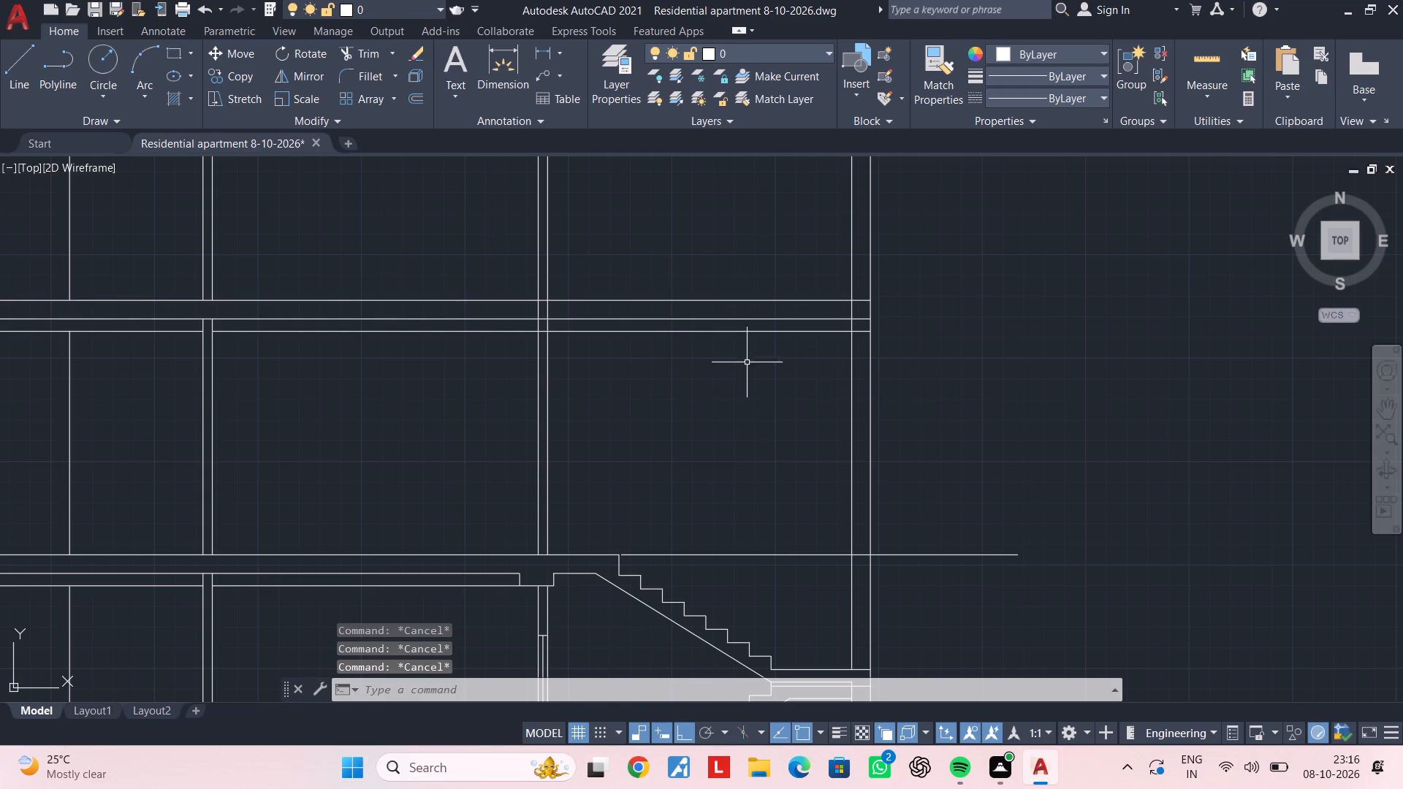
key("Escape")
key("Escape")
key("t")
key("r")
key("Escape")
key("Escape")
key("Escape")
Trim the three new slab and beam lines out of the stair bay, between the stair-side wall and the end wall.
middle_click_drag(634, 362, 747, 408)
scroll(636, 390, "up", 2)
middle_click_drag(625, 392, 685, 309)
scroll(691, 304, "down", 1)
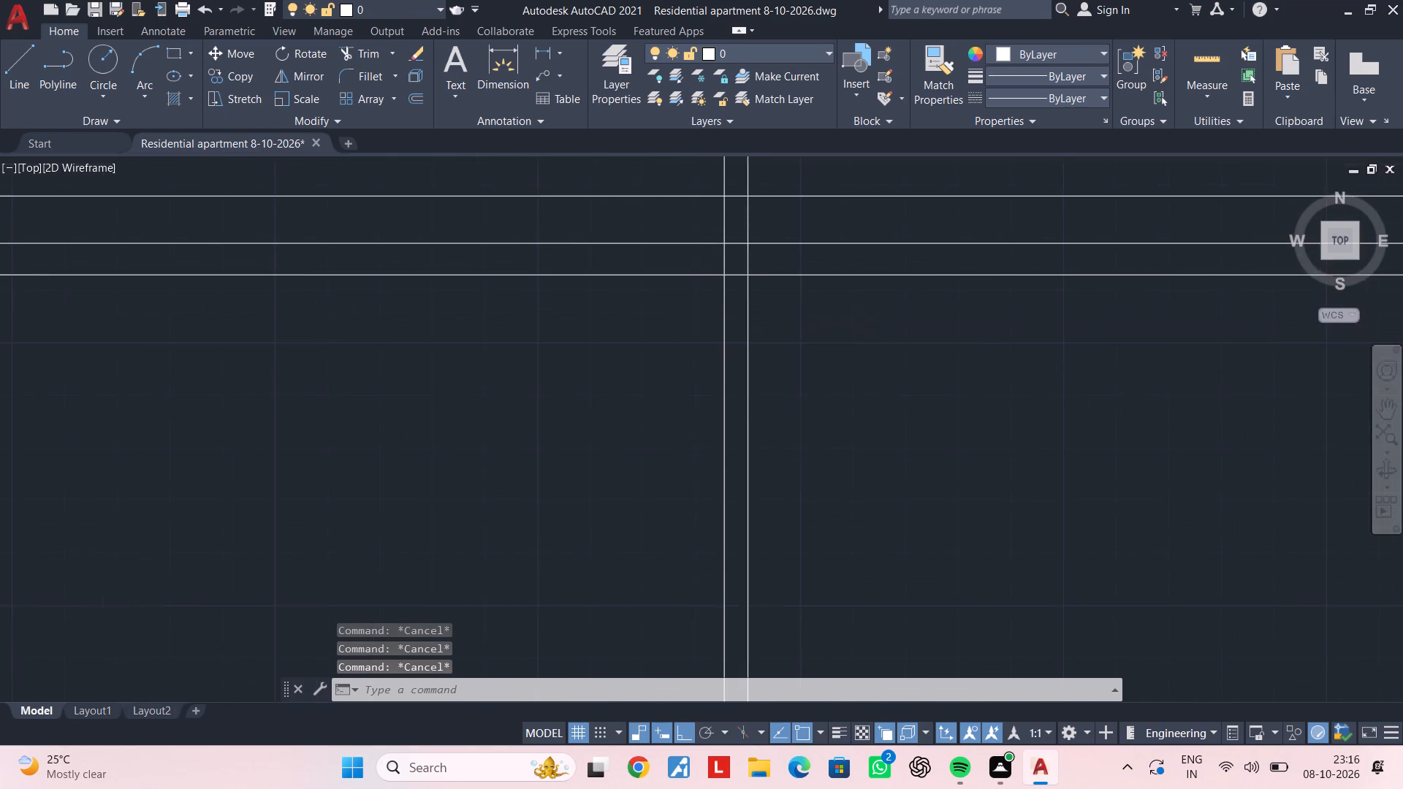
scroll(691, 305, "down", 1)
middle_click_drag(691, 308, 638, 310)
key("Escape")
key("Escape")
key("Escape")
key("Escape")
key("Escape")
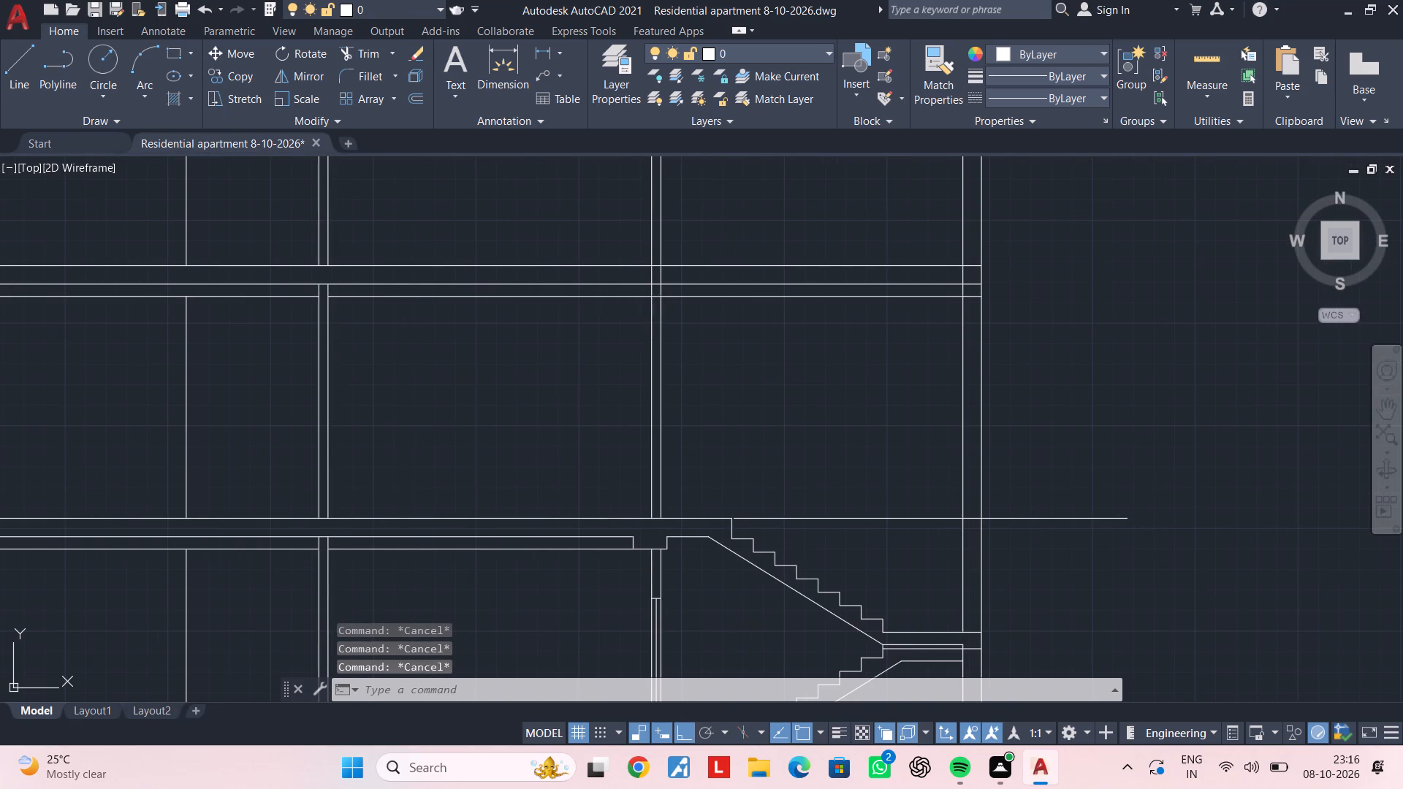
key("Escape")
type("tr")
key("space")
left_click(767, 319)
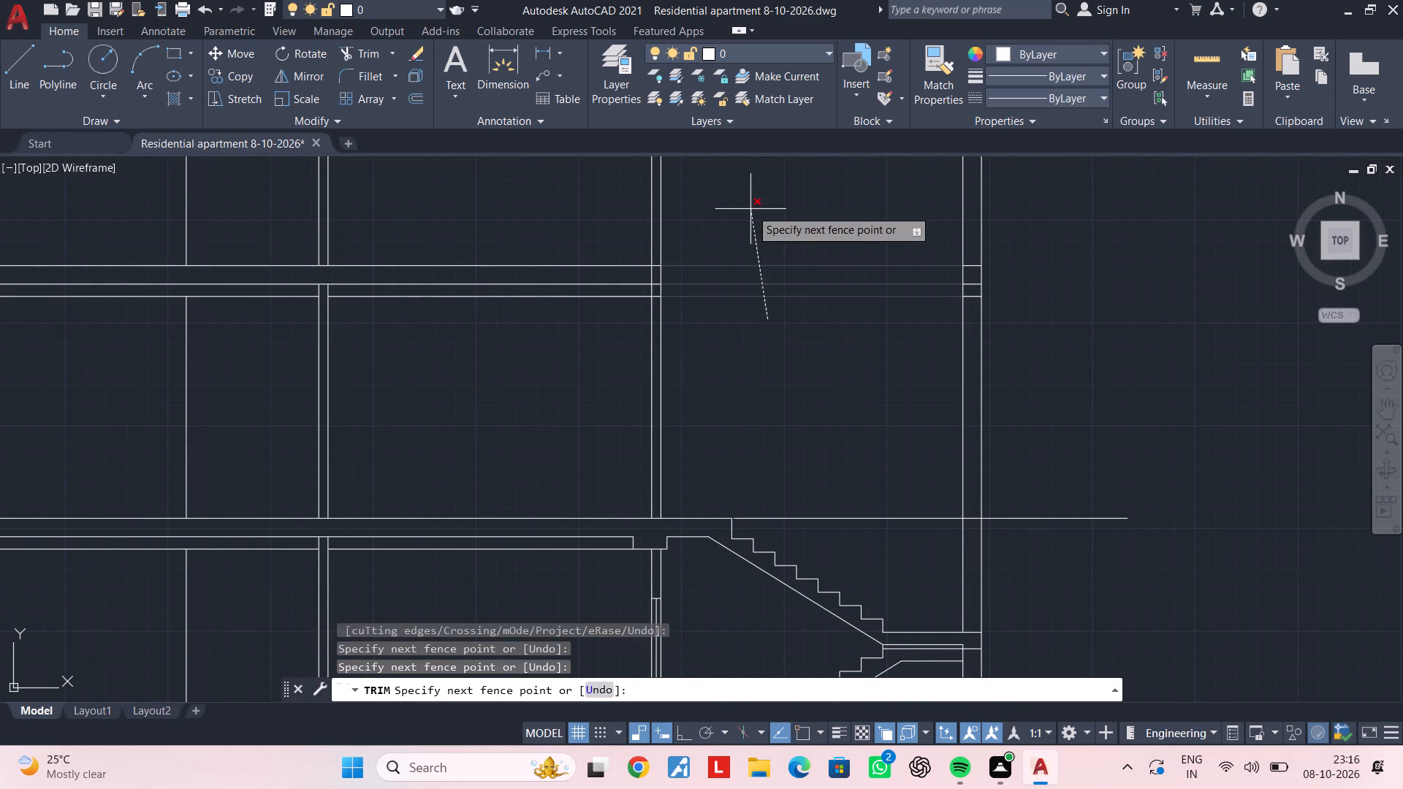
left_click(750, 209)
key("Escape")
Delete the three leftover slab and beam line segments inside the end wall.
left_click(851, 237)
left_click(1065, 332)
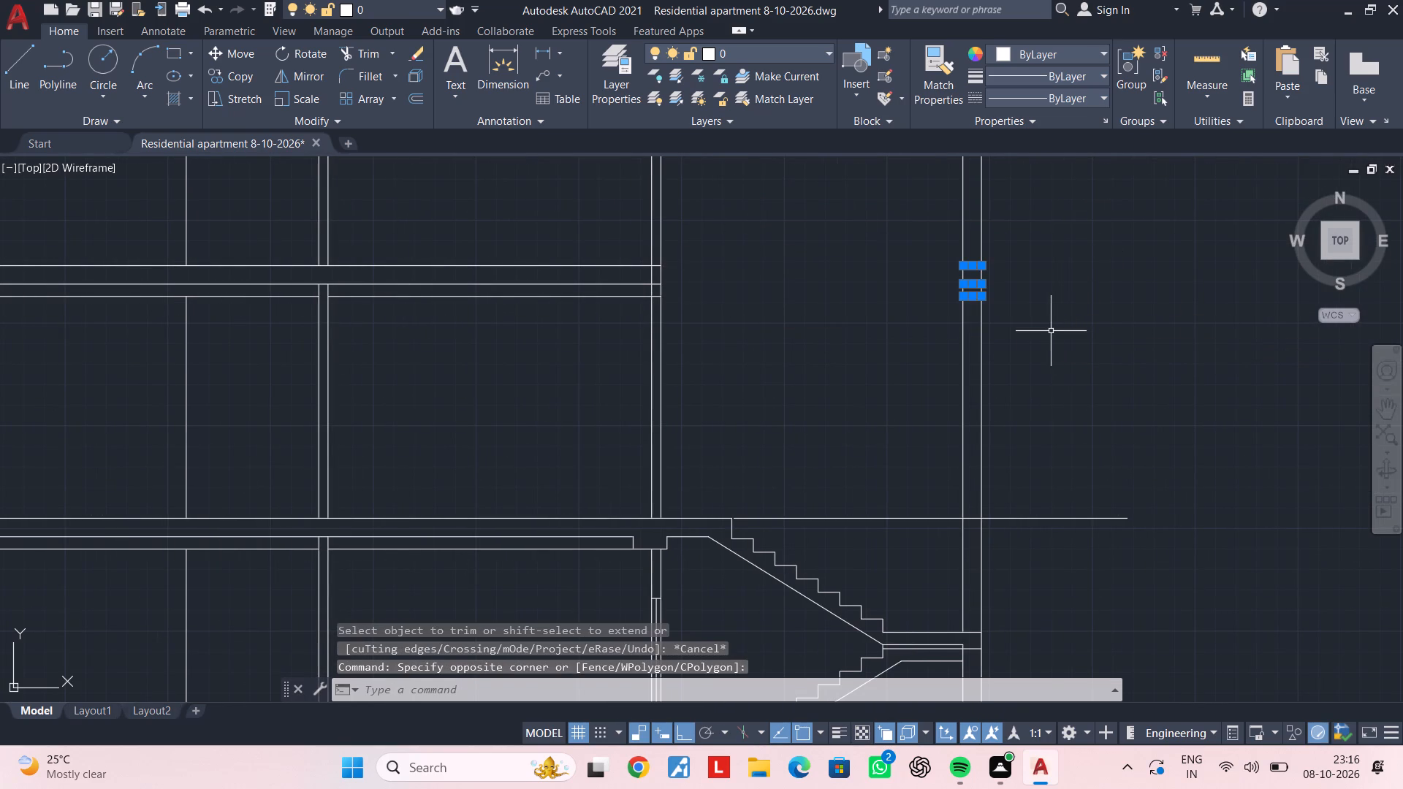
key("Delete")
key("Escape")
key("Escape")
Draw vertical construction lines through both side edges of the beam at the head of the stairs on the floor below.
scroll(609, 324, "up", 1)
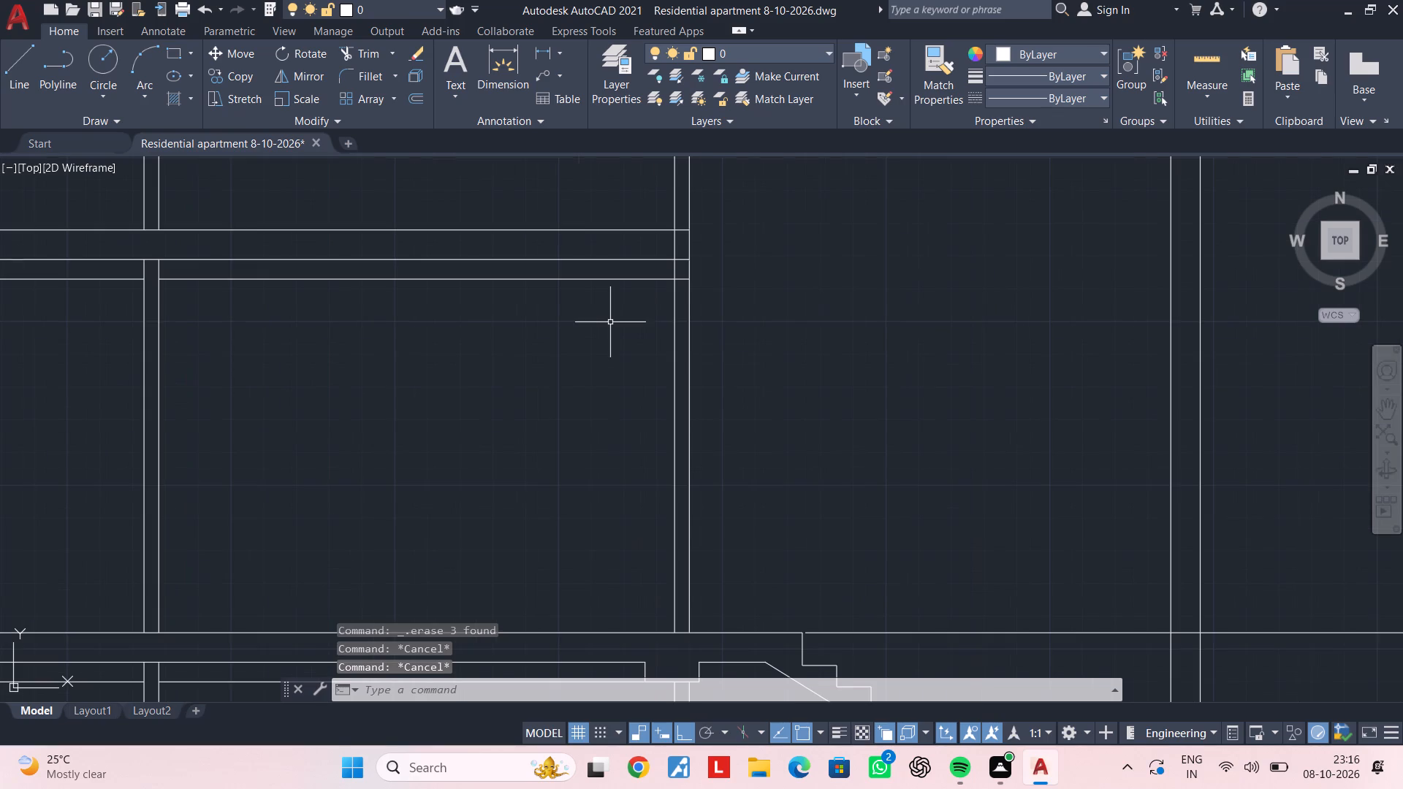
middle_click_drag(617, 320, 586, 327)
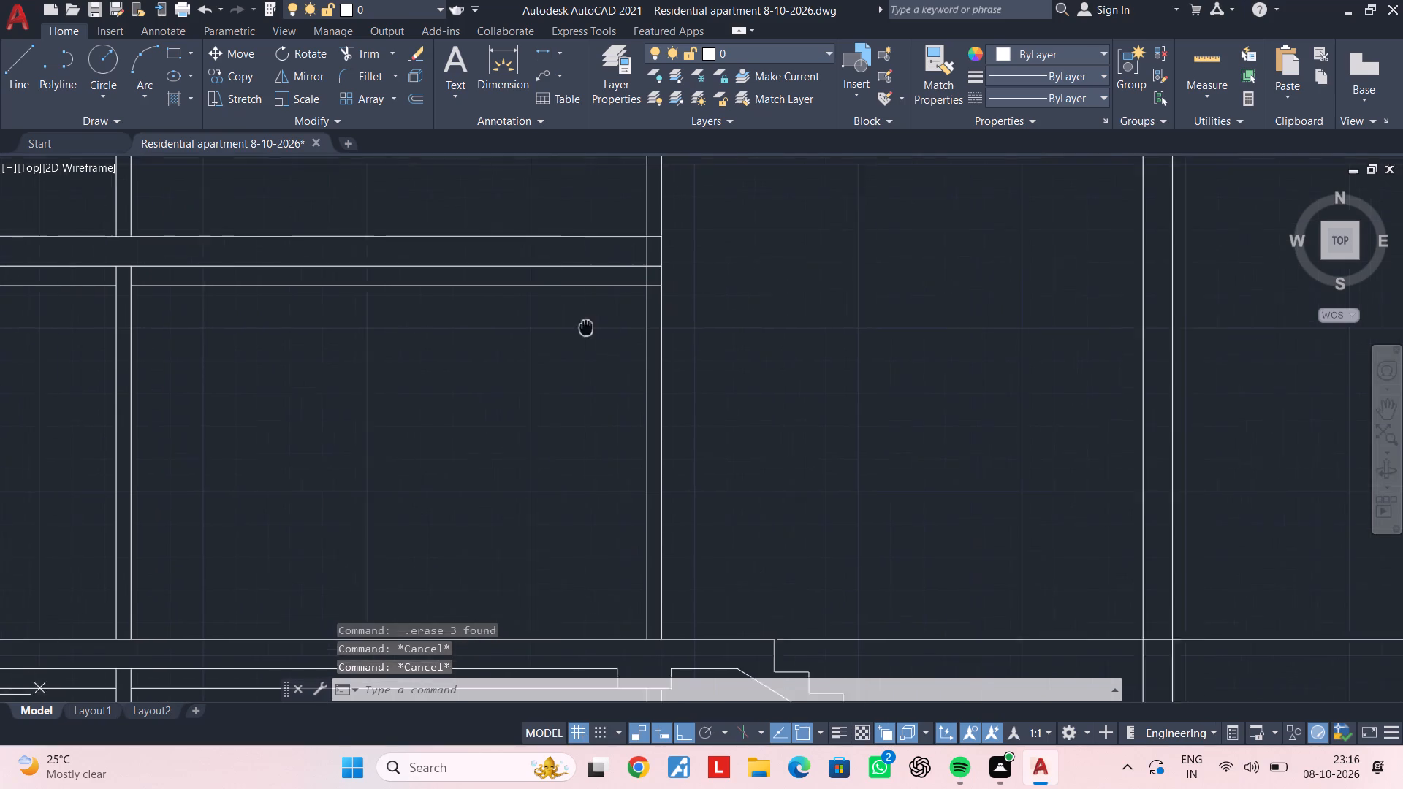
middle_click_drag(586, 327, 536, 354)
scroll(544, 373, "down", 2)
middle_click_drag(547, 376, 556, 339)
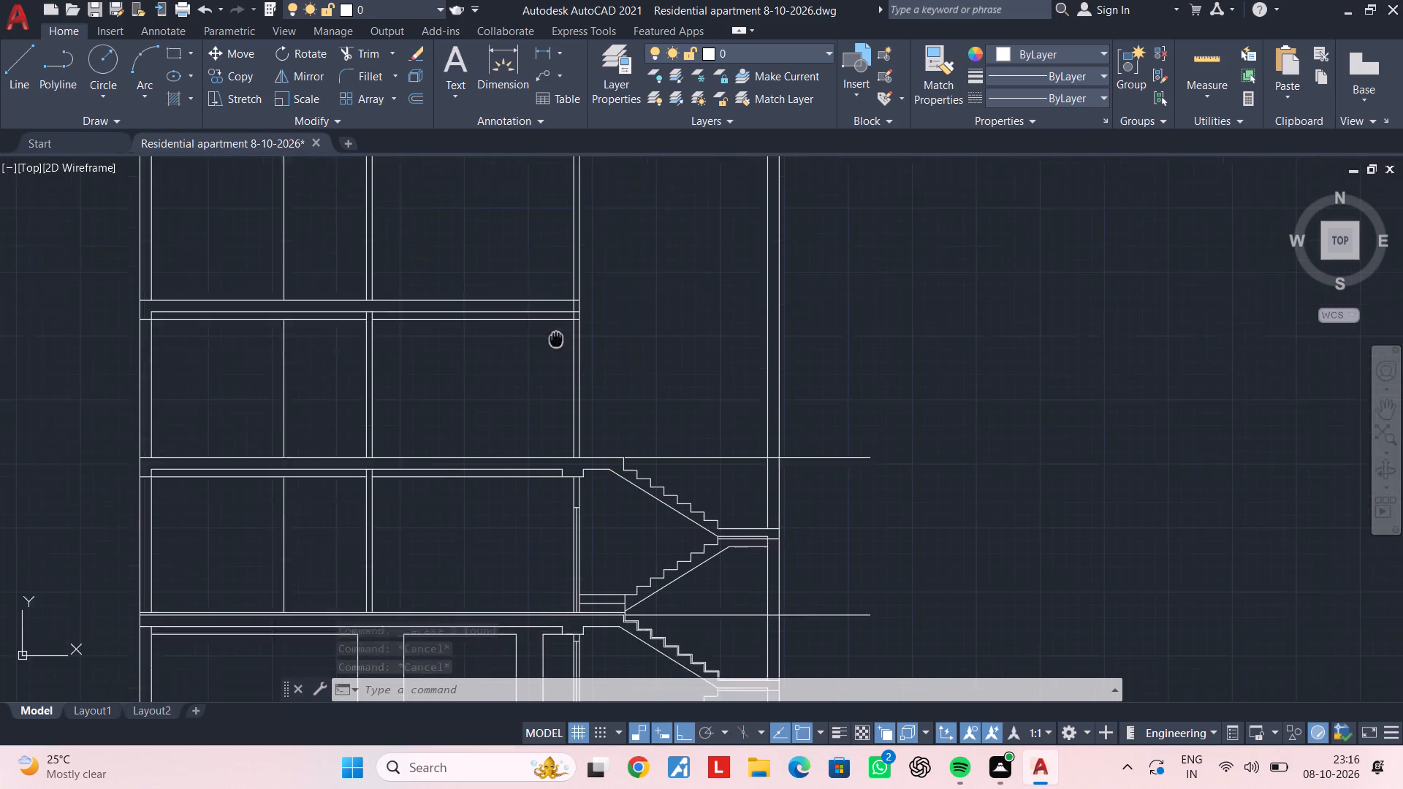
middle_click_drag(556, 339, 563, 306)
key("Escape")
key("Escape")
key("c")
key("Escape")
key("Escape")
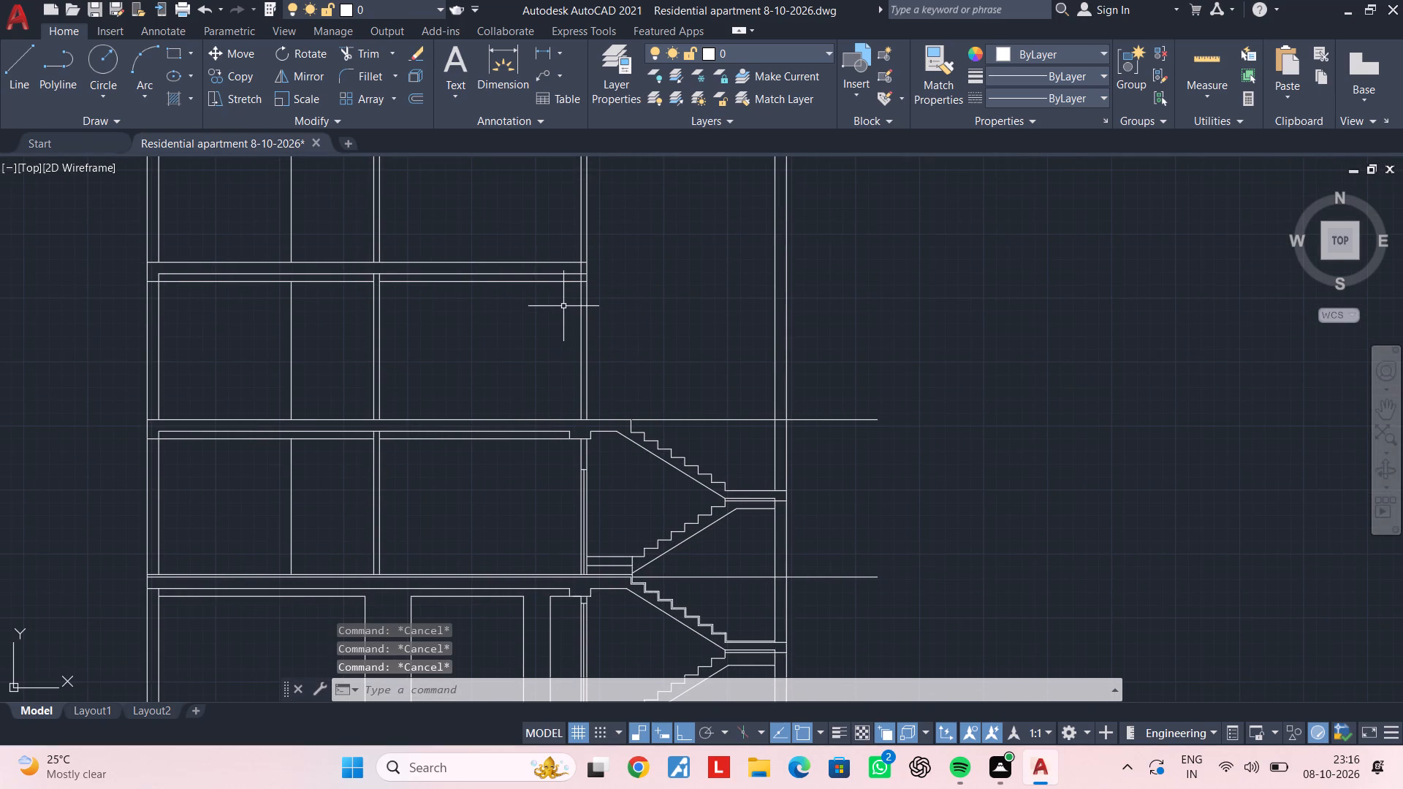
type("xl")
key("space")
type("v")
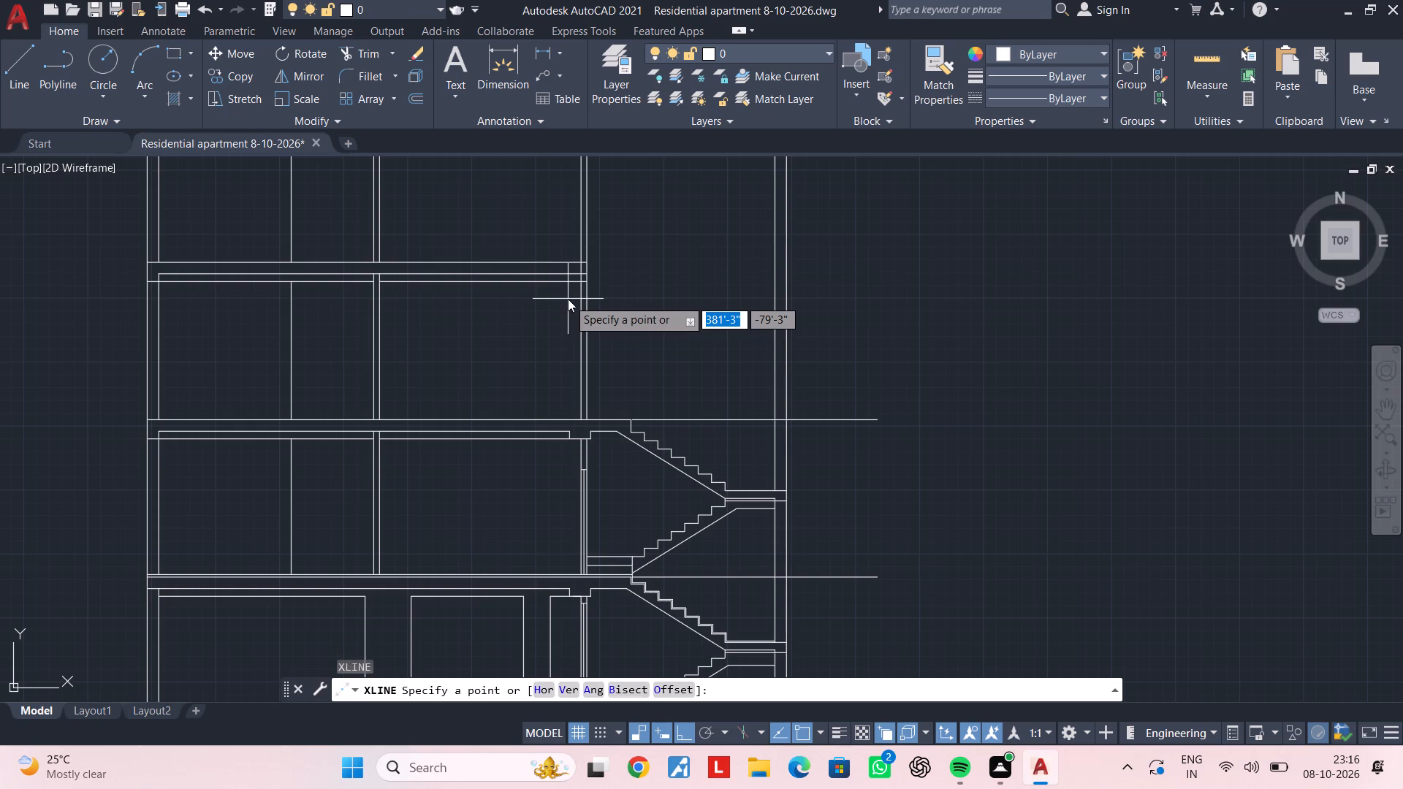
key("space")
scroll(569, 292, "up", 3)
middle_click_drag(590, 492, 590, 207)
middle_click_drag(565, 506, 578, 393)
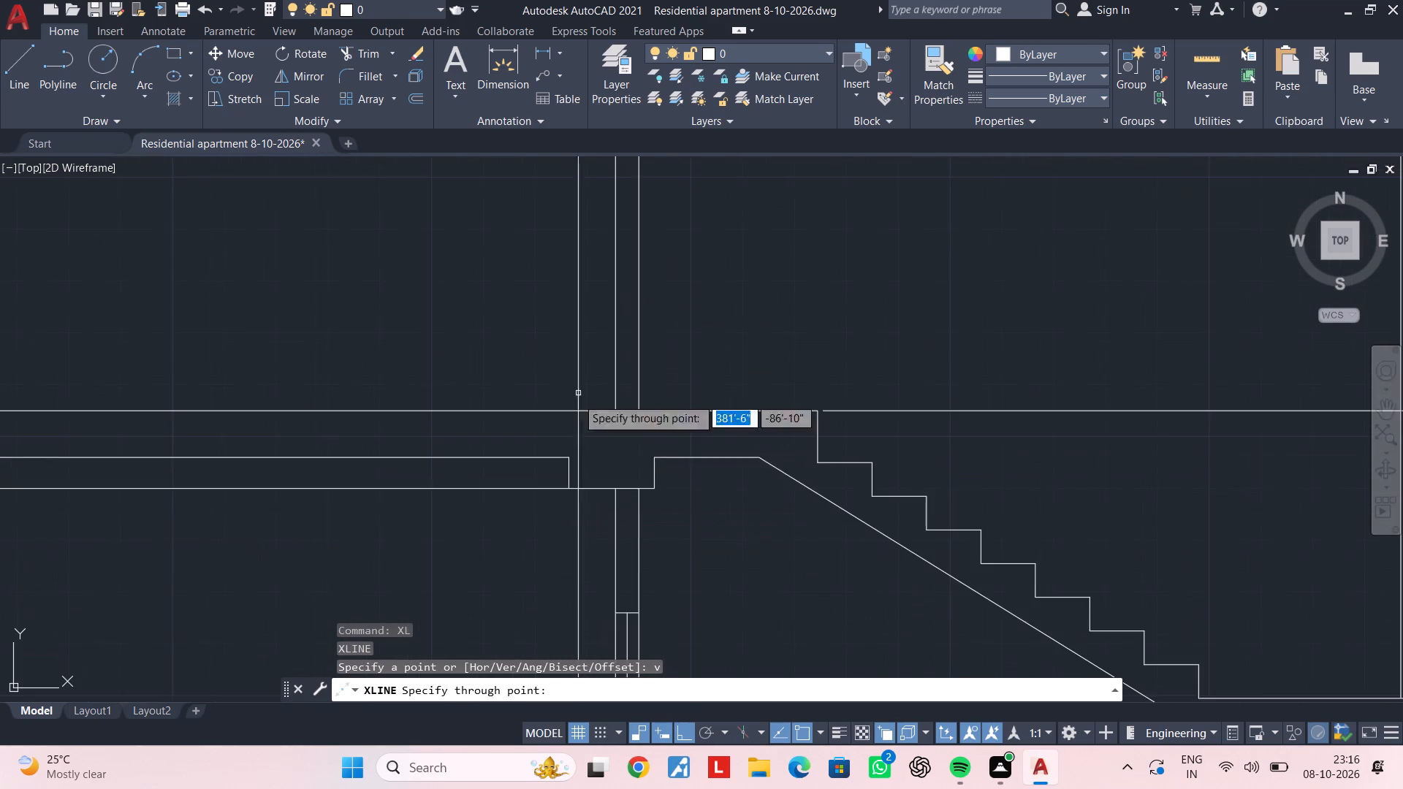
scroll(552, 465, "up", 1)
left_click(572, 452)
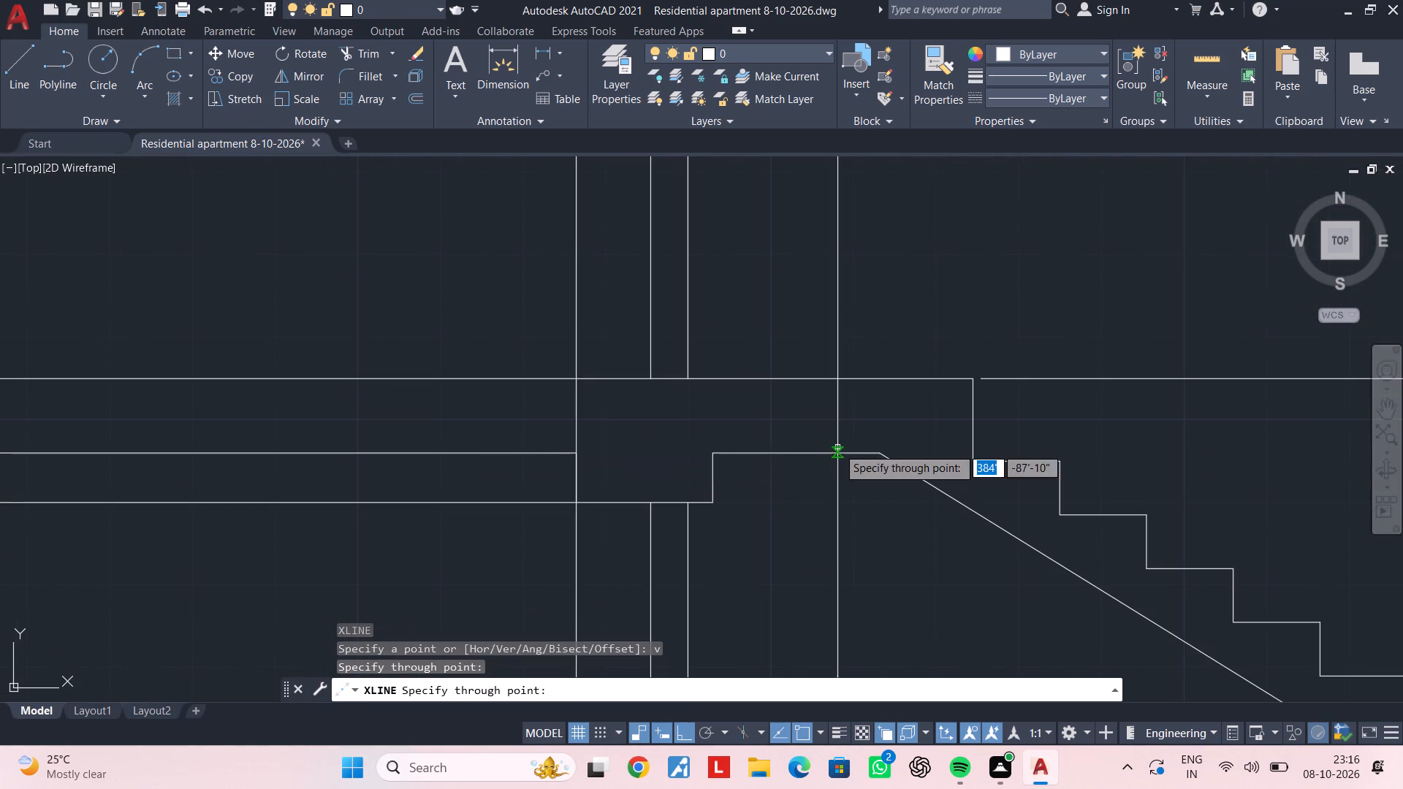
left_click(714, 454)
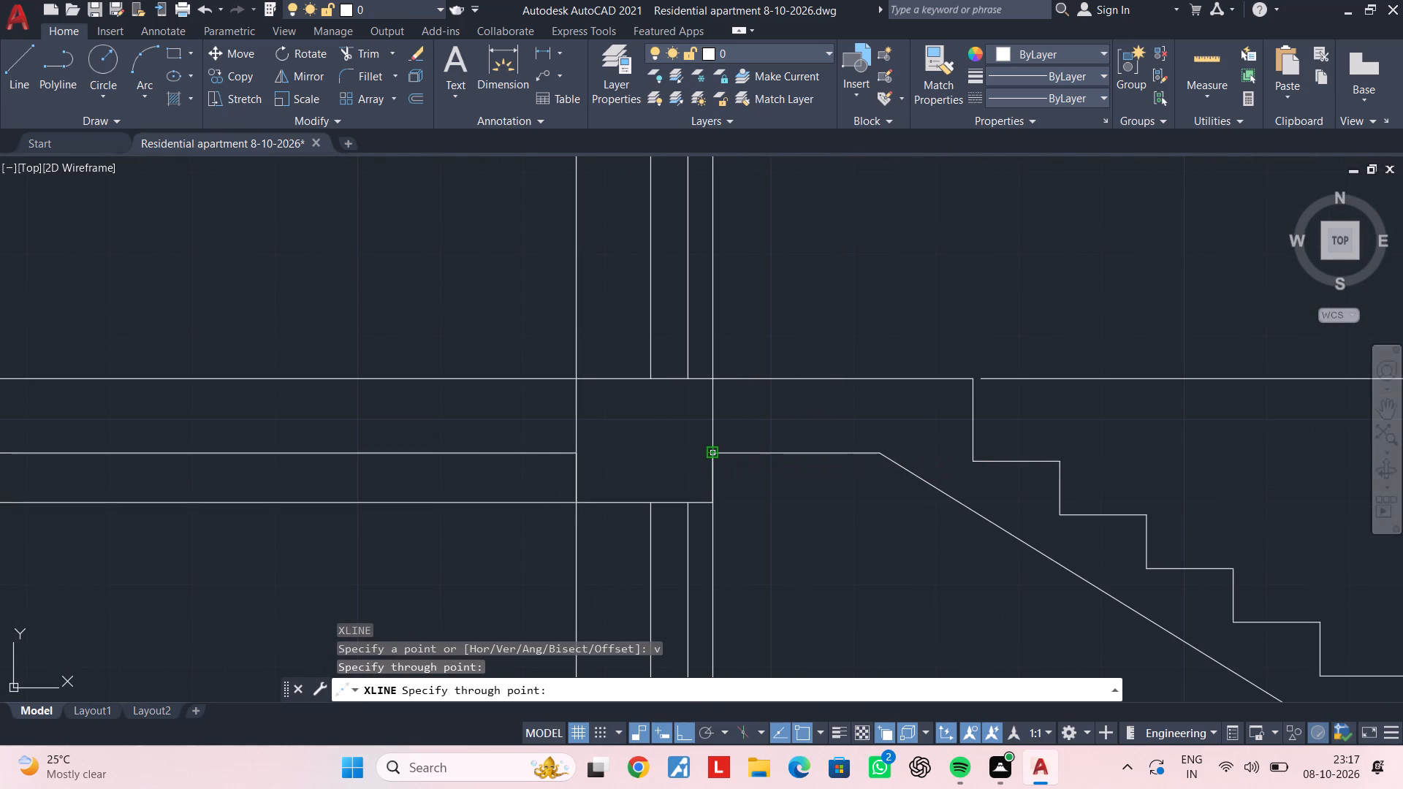
key("Escape")
key("Escape")
Trim the room-side construction line below the new beam's bottom line.
middle_click_drag(766, 322, 733, 422)
scroll(731, 428, "down", 3)
middle_click_drag(733, 422, 723, 445)
middle_click_drag(740, 344, 715, 504)
scroll(680, 424, "up", 2)
middle_click_drag(723, 389, 740, 446)
key("Escape")
key("Escape")
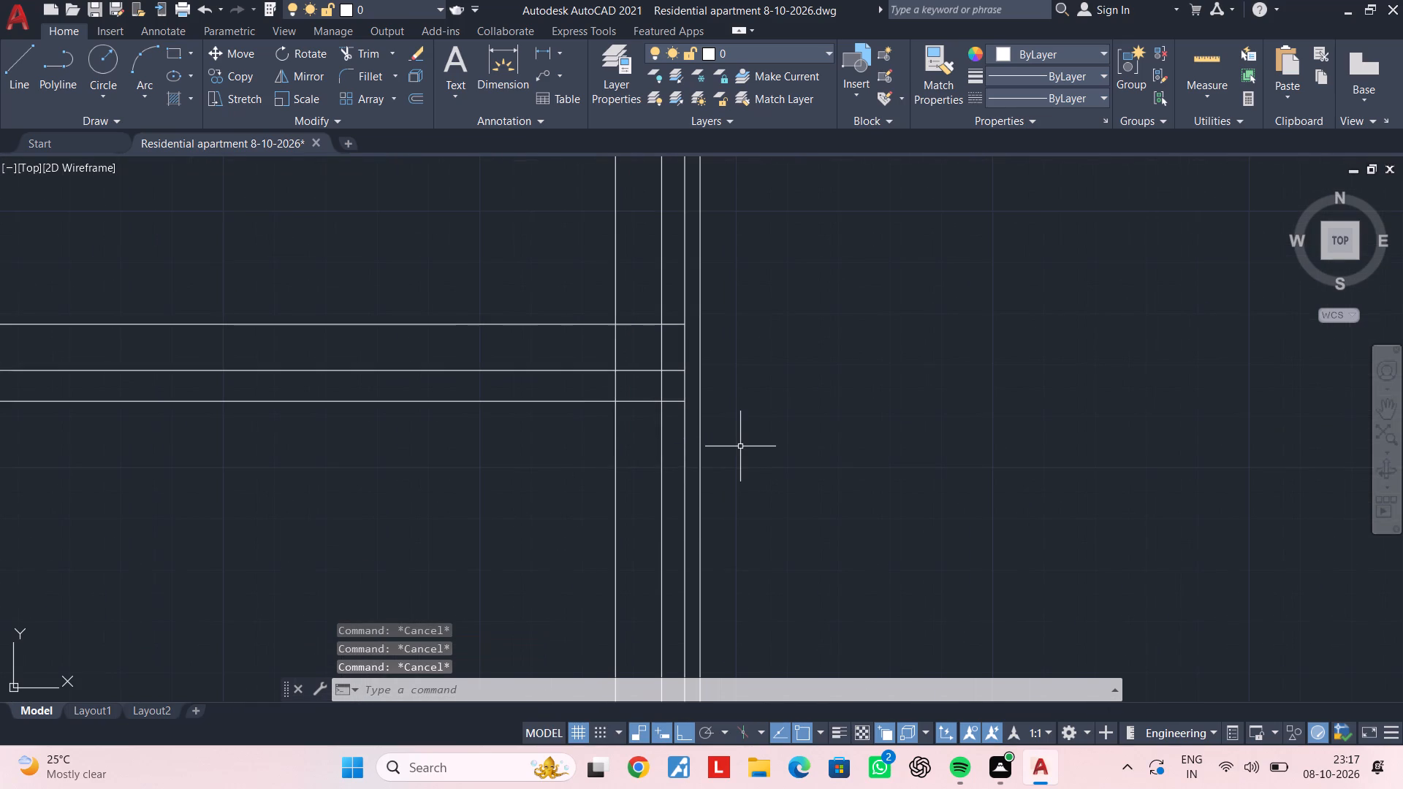
type("tr")
key("space")
scroll(740, 446, "up", 1)
left_click(539, 410)
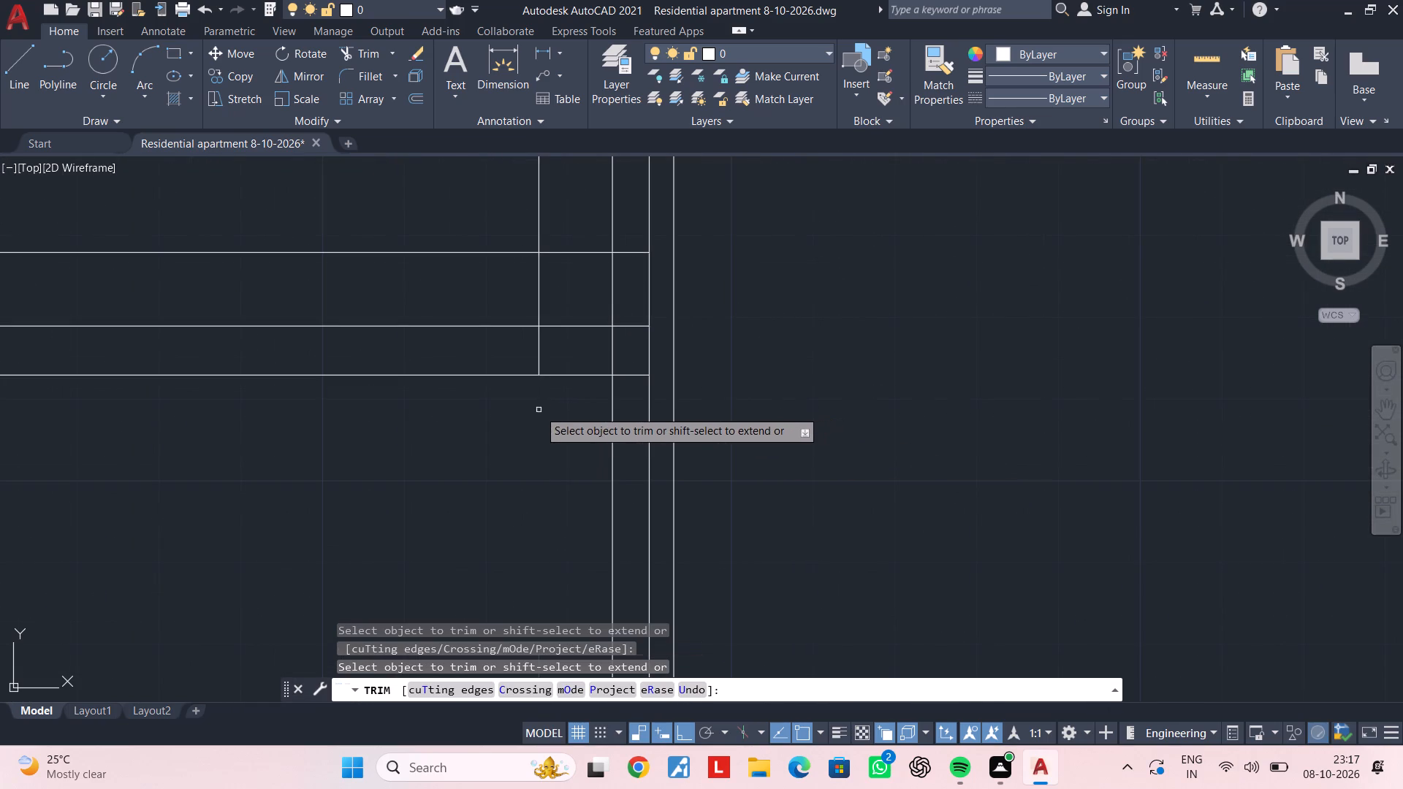
key("Escape")
key("Escape")
Extend the new beam's bottom line to the stair-side construction line.
type("ex")
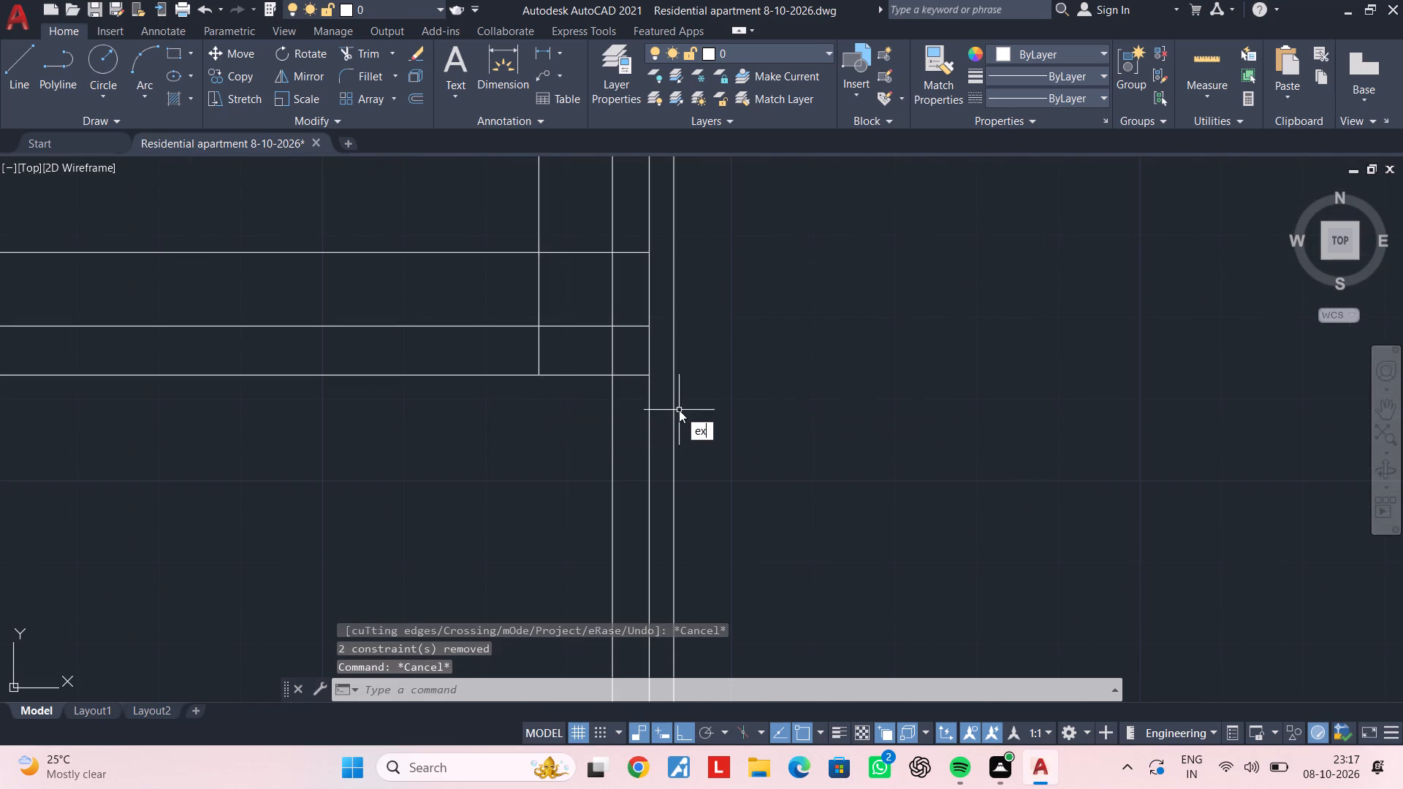
key("space")
left_click(637, 376)
key("Escape")
key("Escape")
Trim the stair-side construction line below the beam bottom and the room-side construction line above the slab top.
key("t")
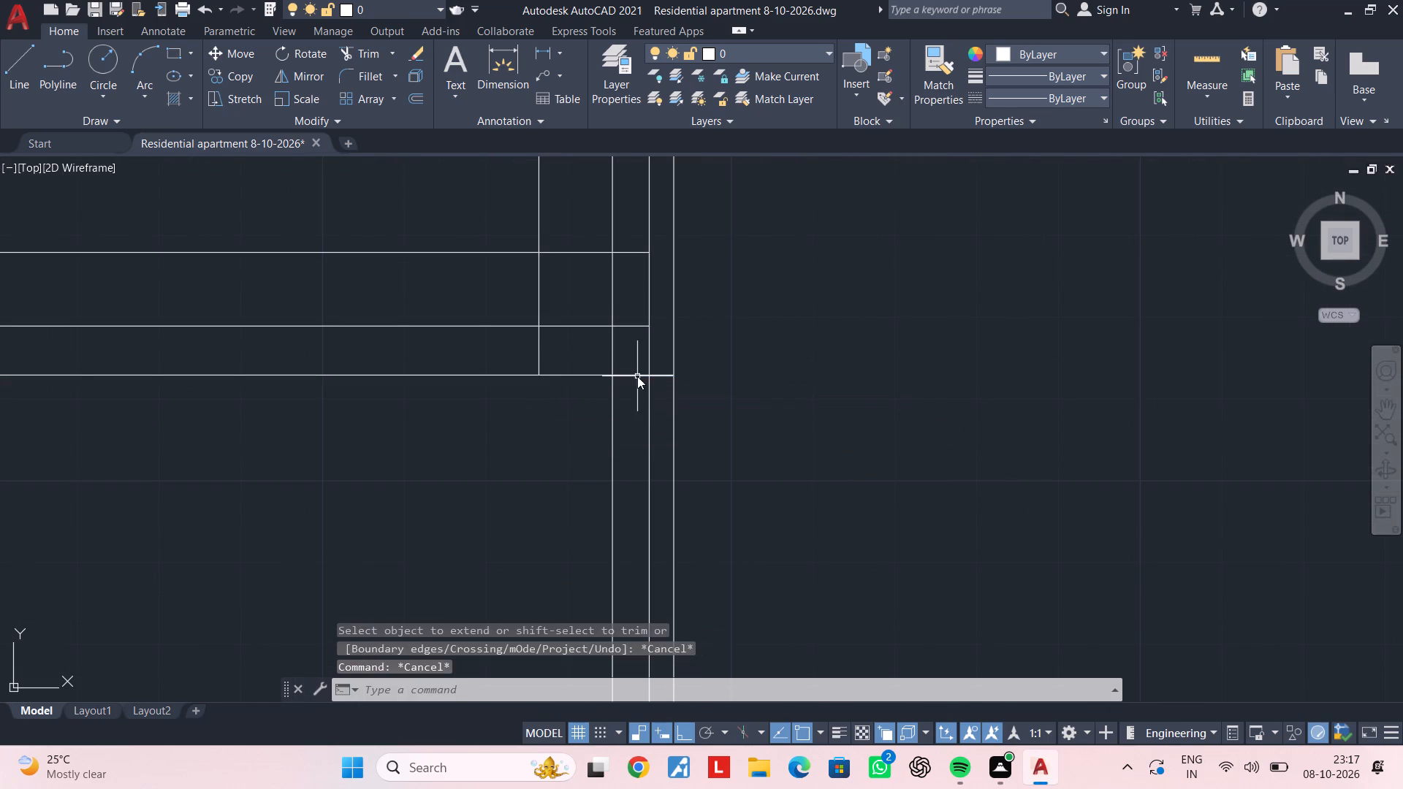
type("r")
key("space")
left_click(675, 429)
middle_click_drag(682, 413, 685, 506)
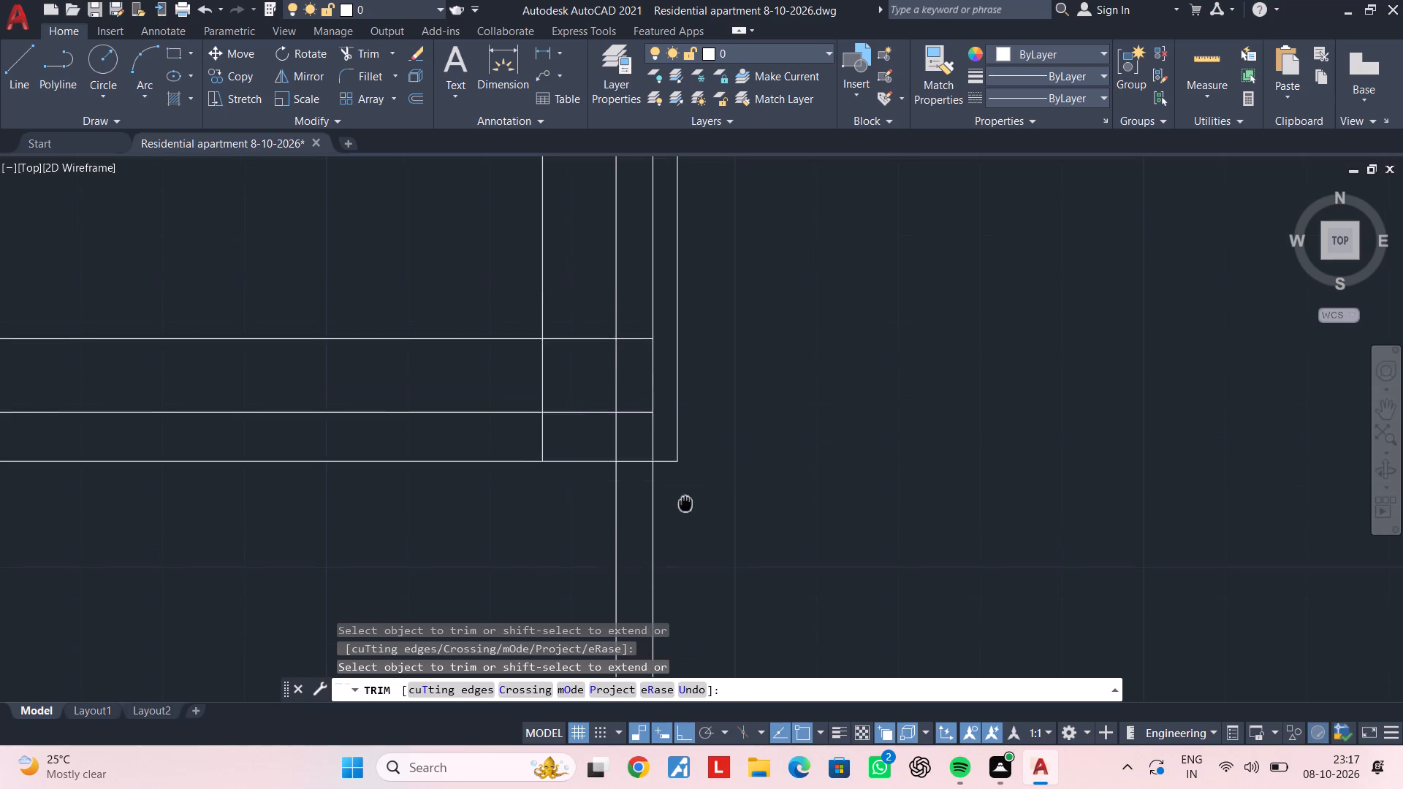
middle_click_drag(685, 506, 685, 510)
left_click(541, 316)
key("Escape")
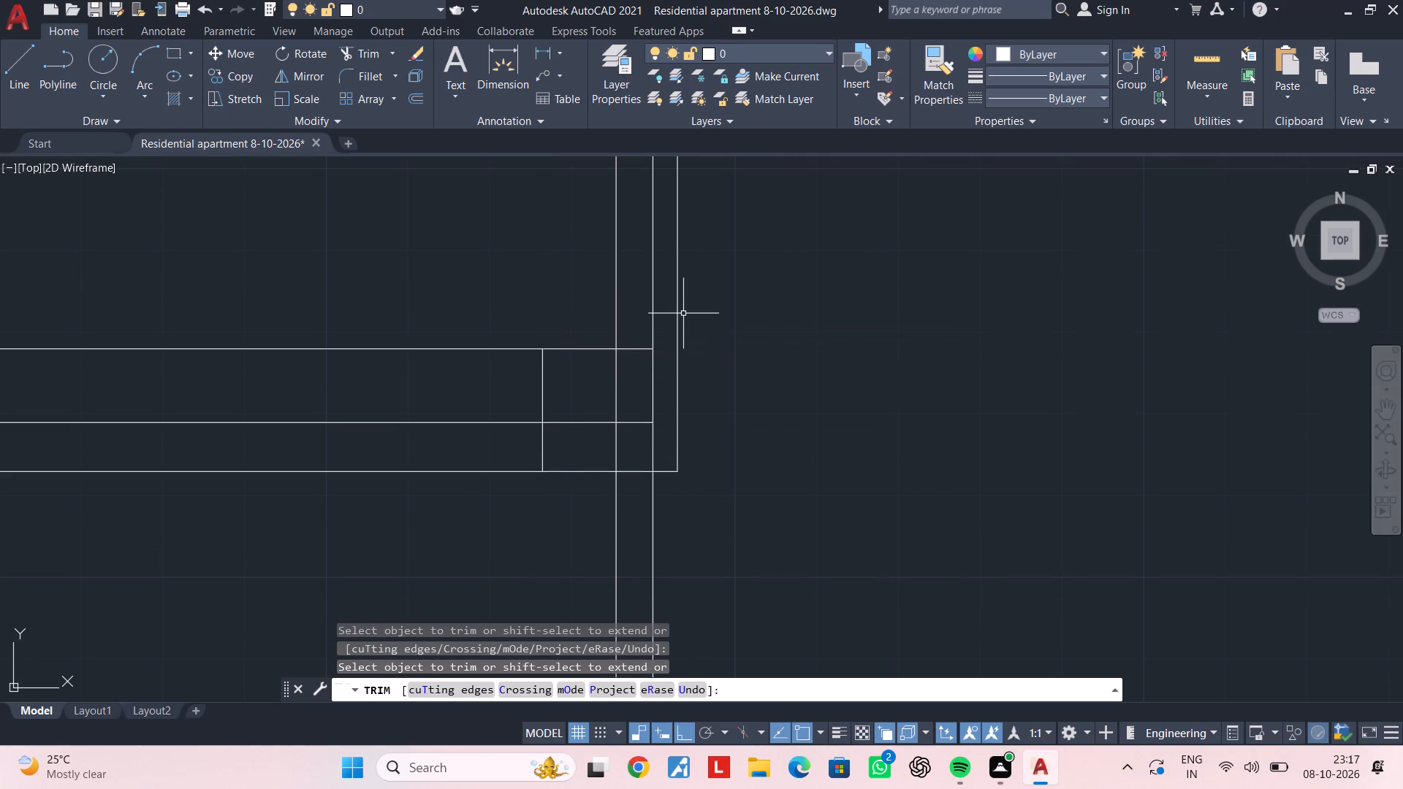
key("Escape")
Extend the new slab's top line to the stair-side construction line and trim that construction line above it.
type("ex")
key("space")
left_click(631, 349)
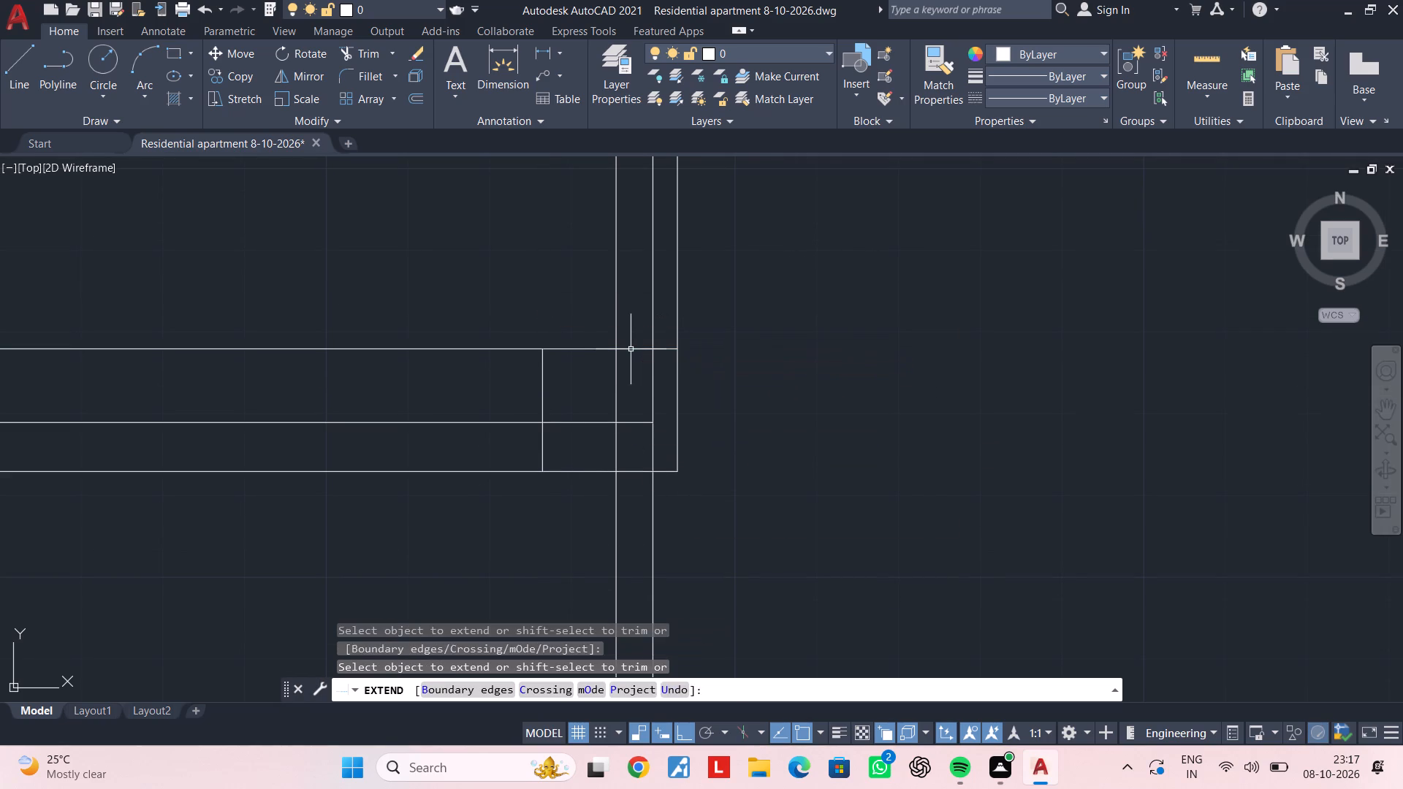
key("Escape")
key("Escape")
key("t")
key("r")
key("space")
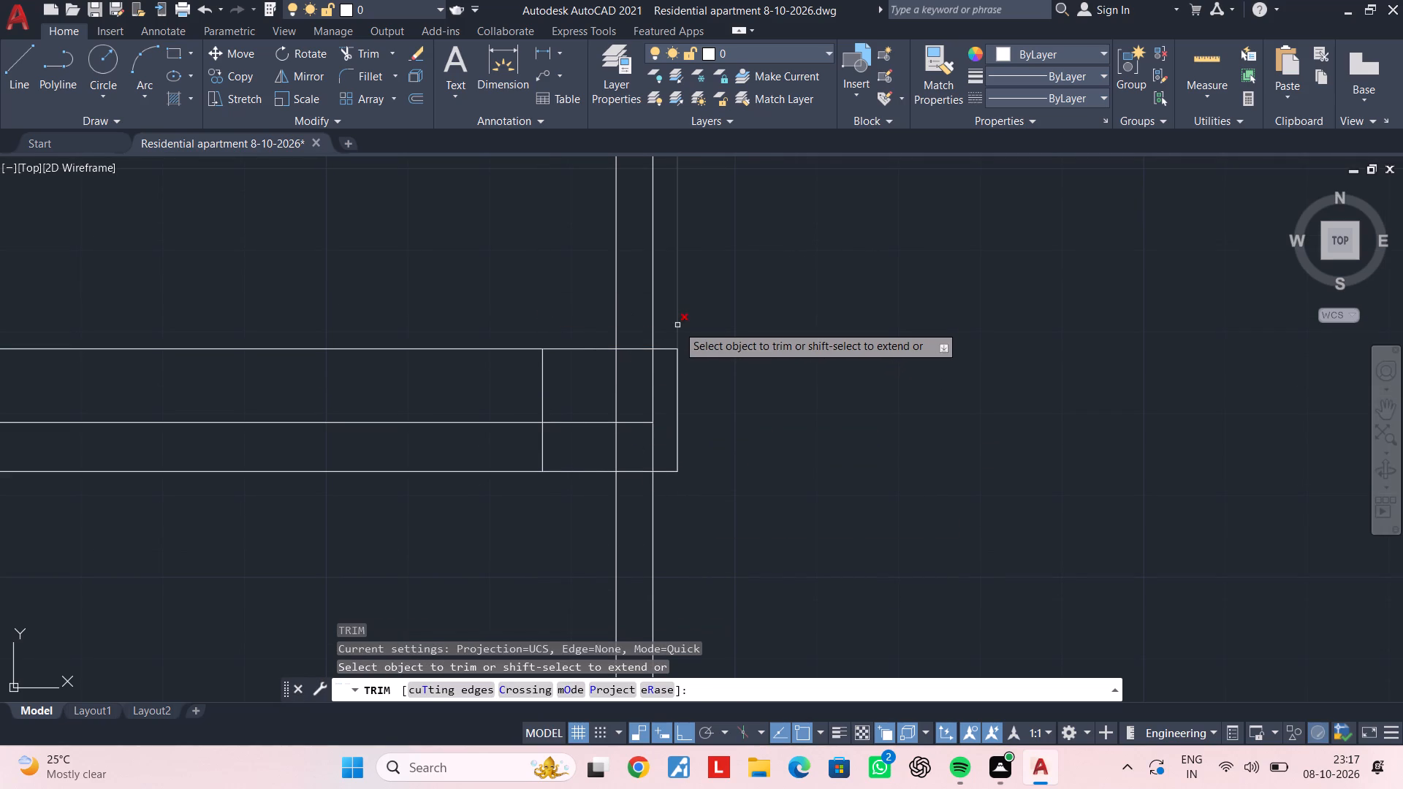
left_click(677, 325)
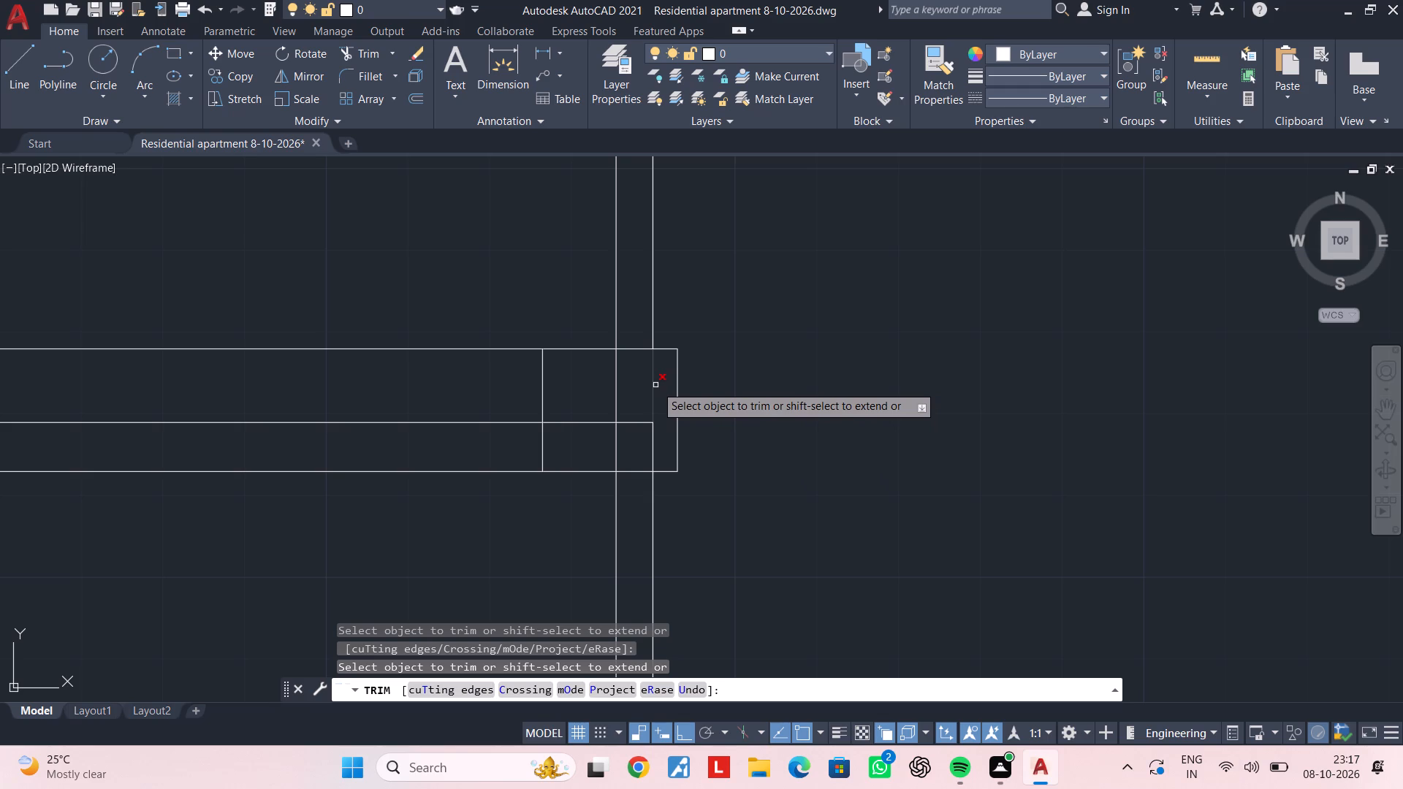
key("Escape")
key("Escape")
Extend the new slab's underside line to the stair-side construction line.
type("ex")
key("space")
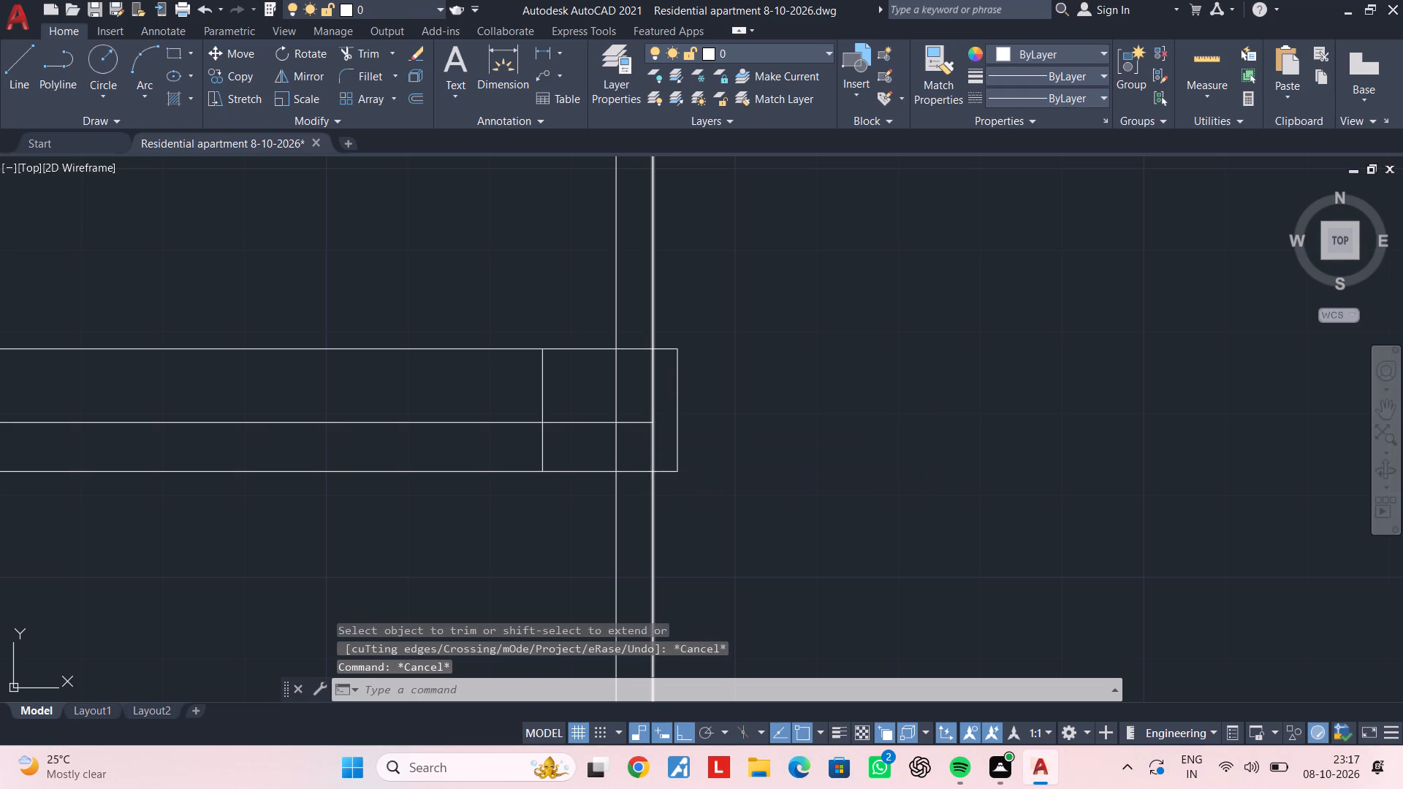
left_click(641, 420)
key("Escape")
key("Escape")
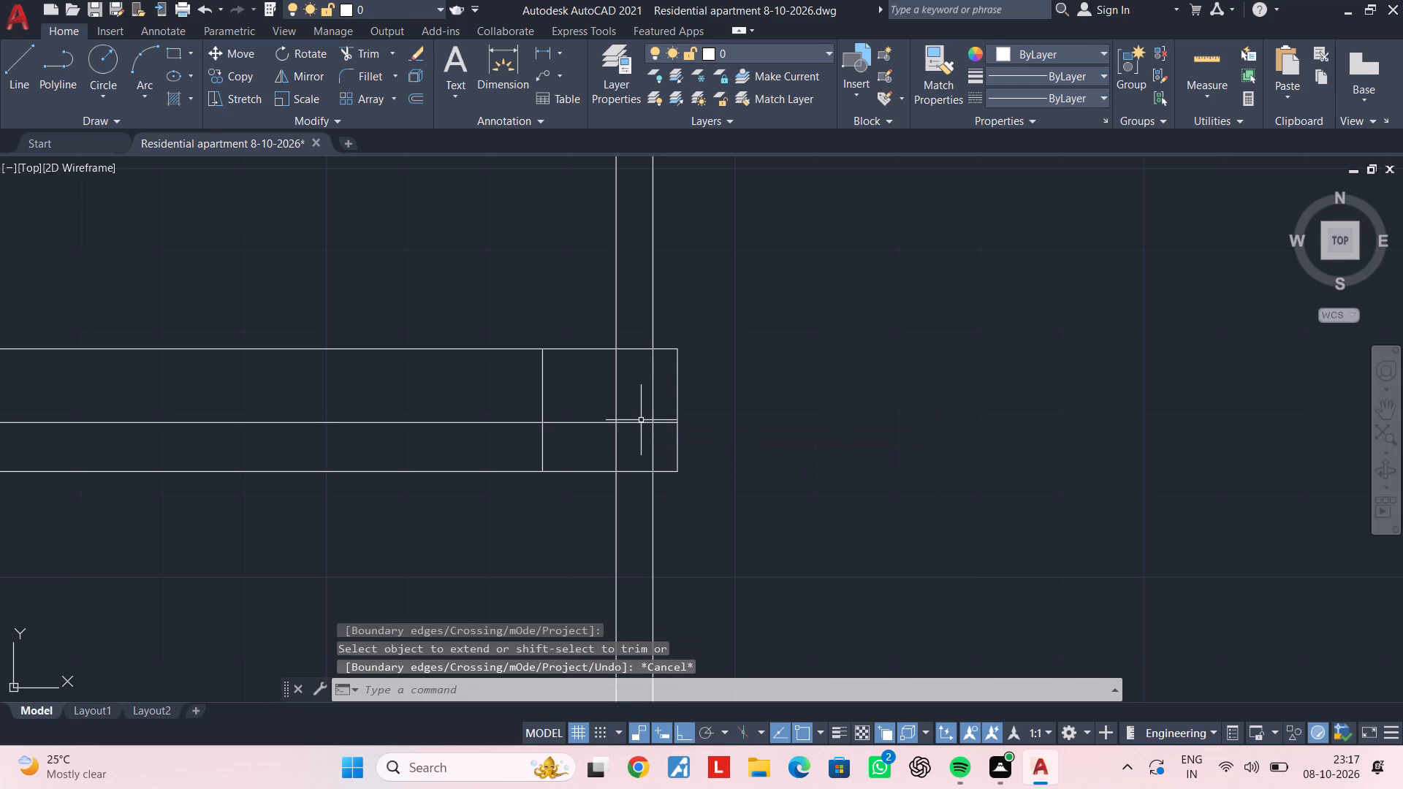
Clear the new beam outline by trimming both wall faces and the slab underside inside it, plus both beam side lines within the slab thickness.
key("t")
key("r")
key("space")
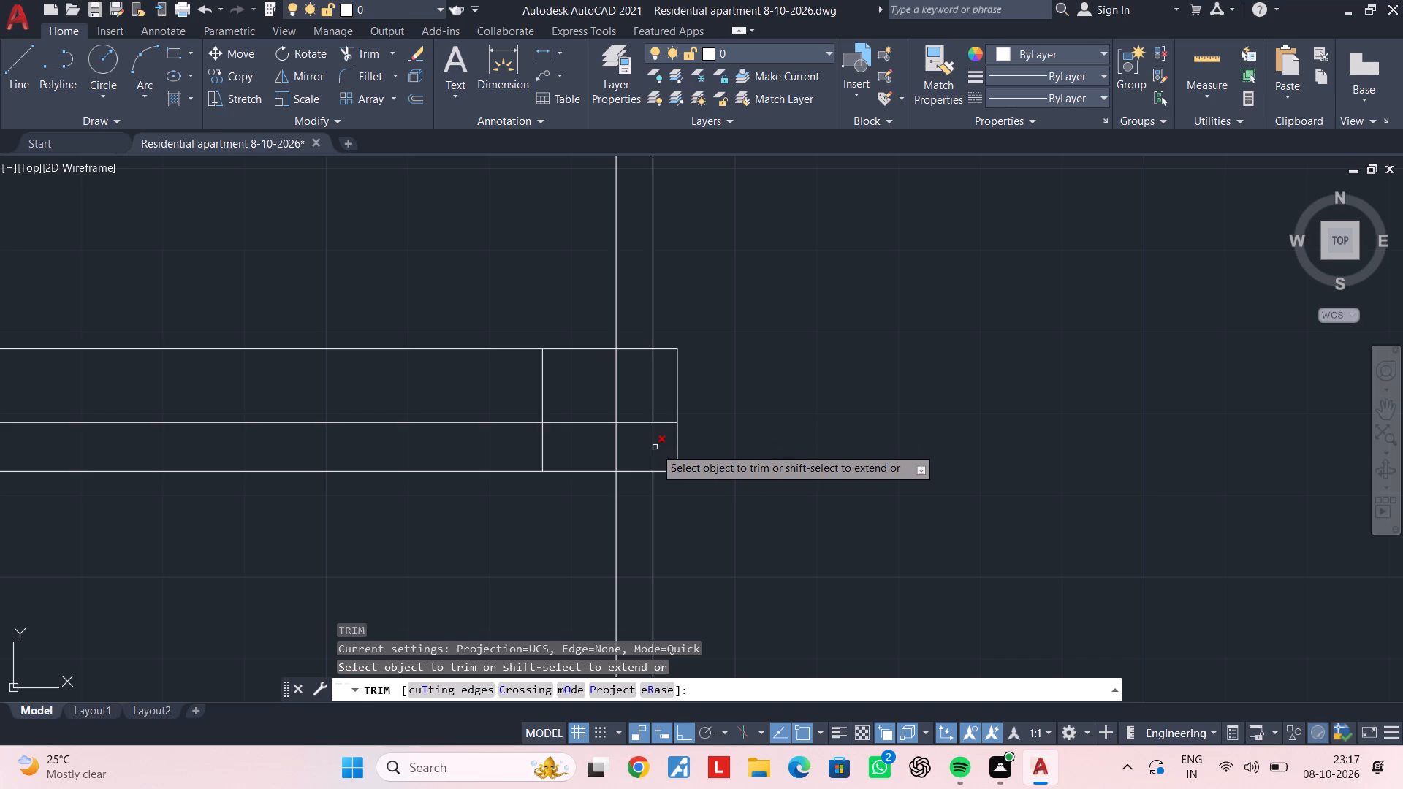
left_click(655, 447)
left_click(653, 407)
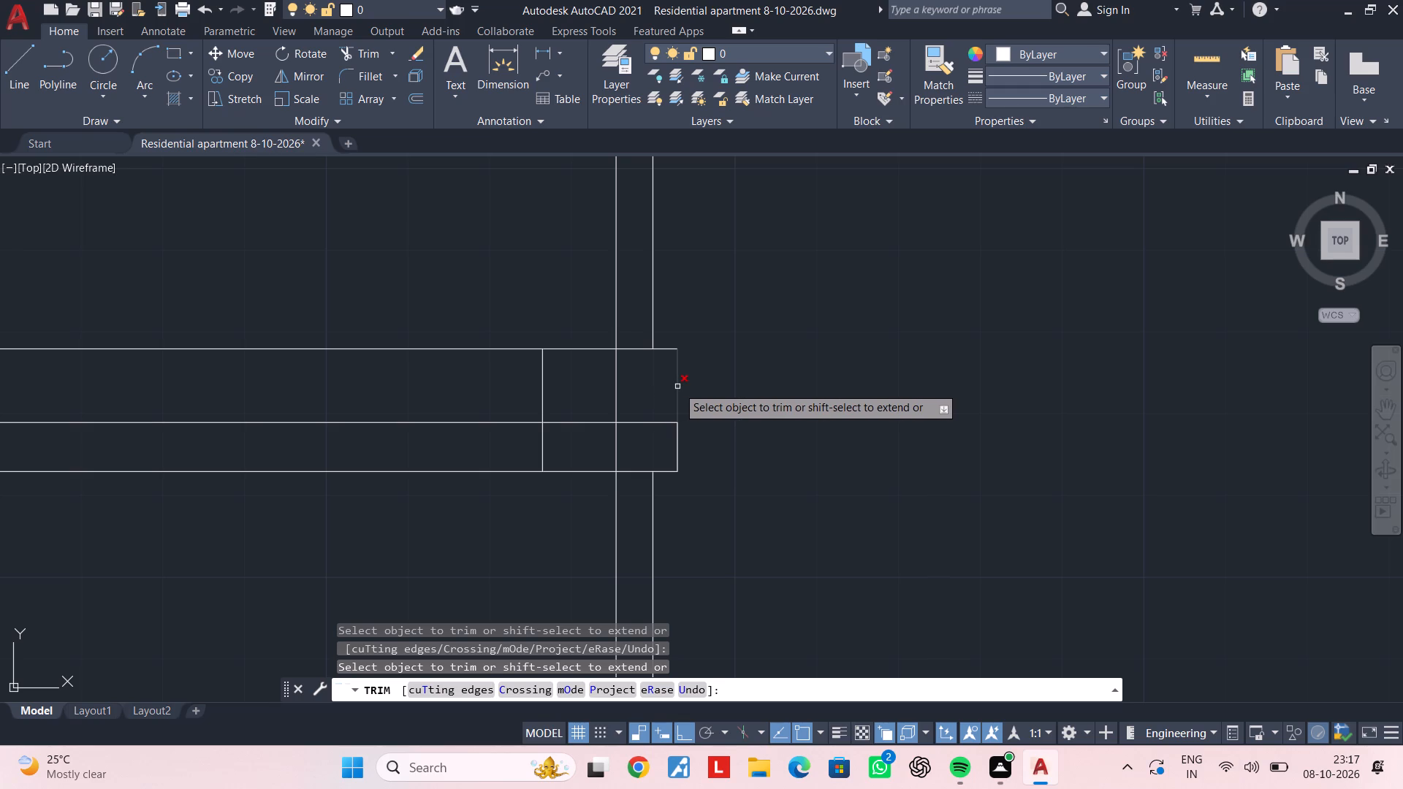
left_click(677, 386)
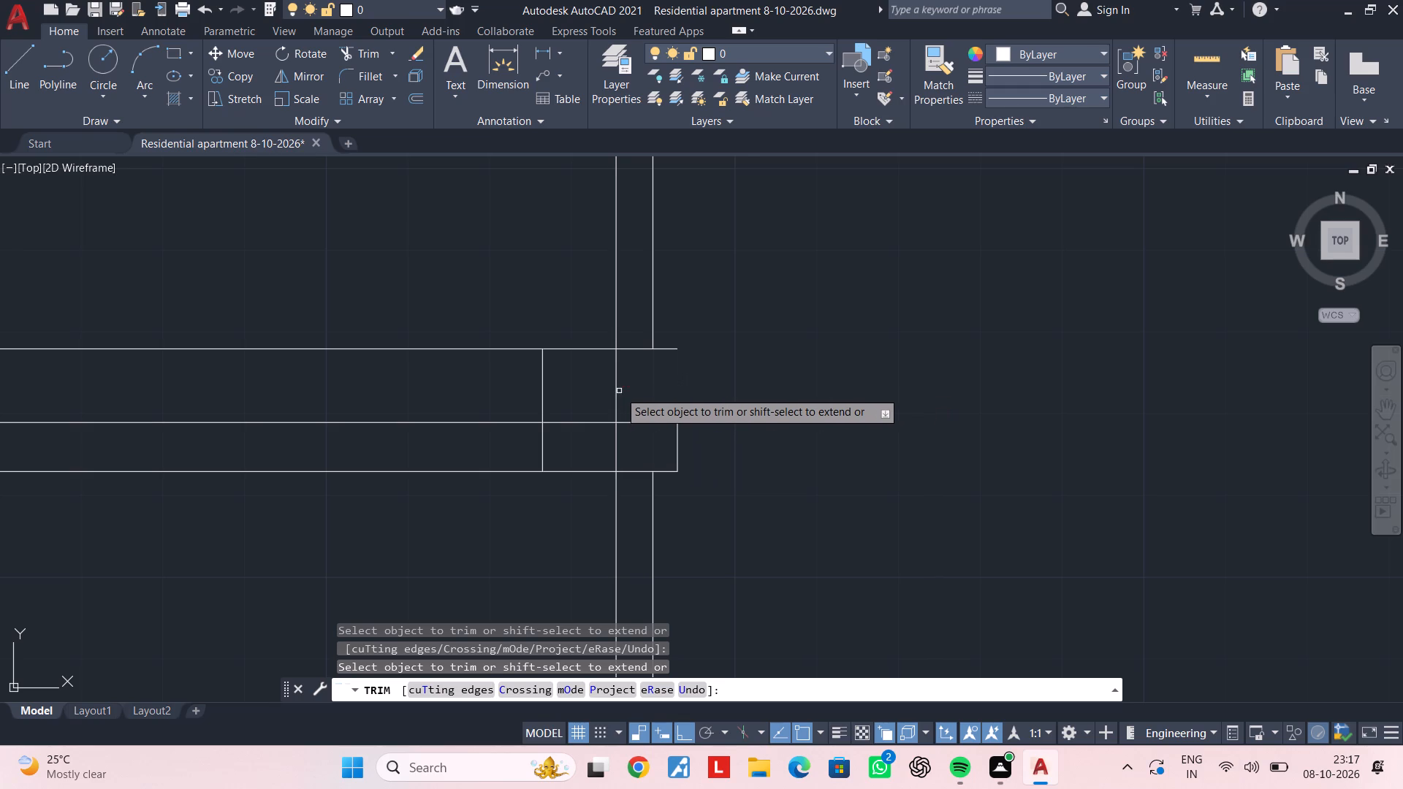
left_click(619, 391)
left_click(613, 405)
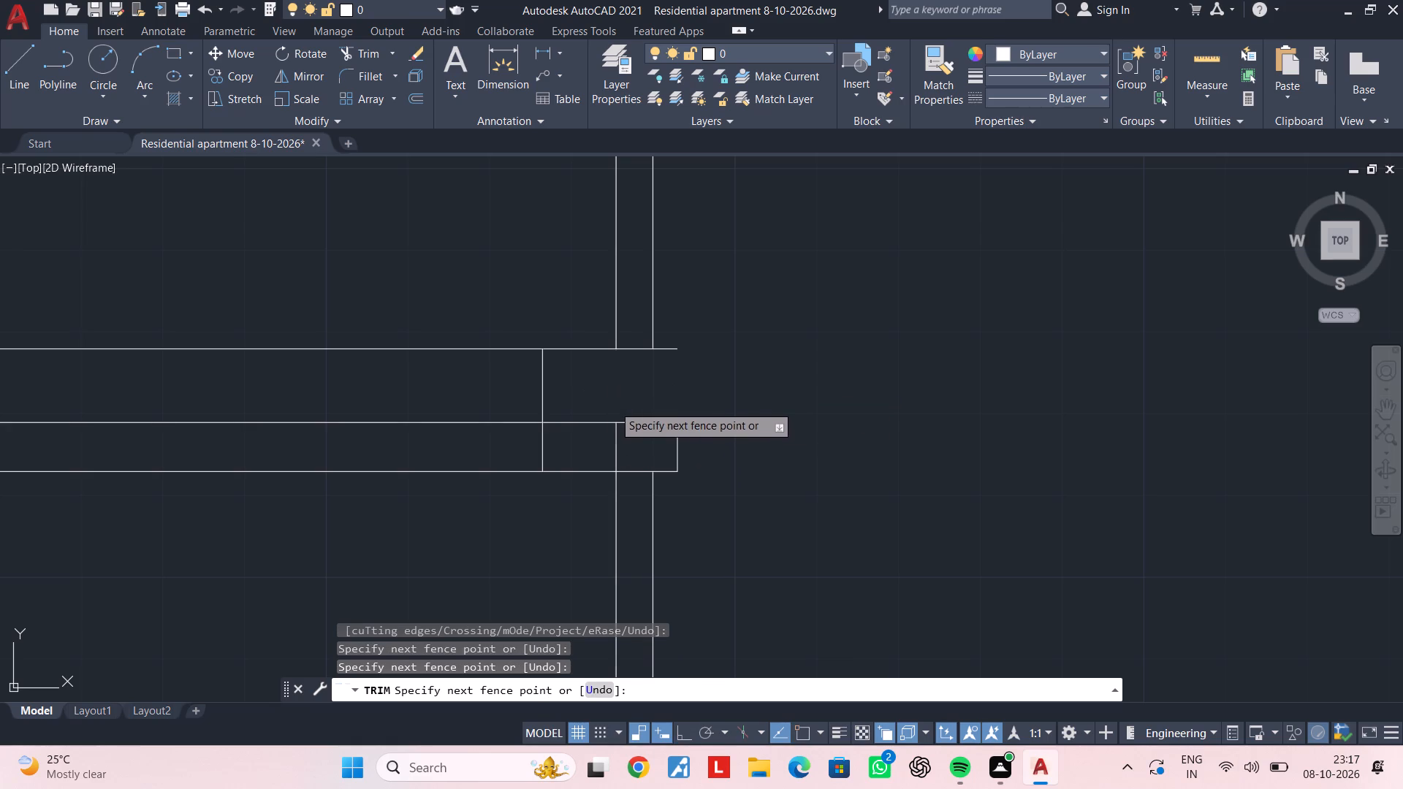
left_click(602, 422)
left_click(634, 422)
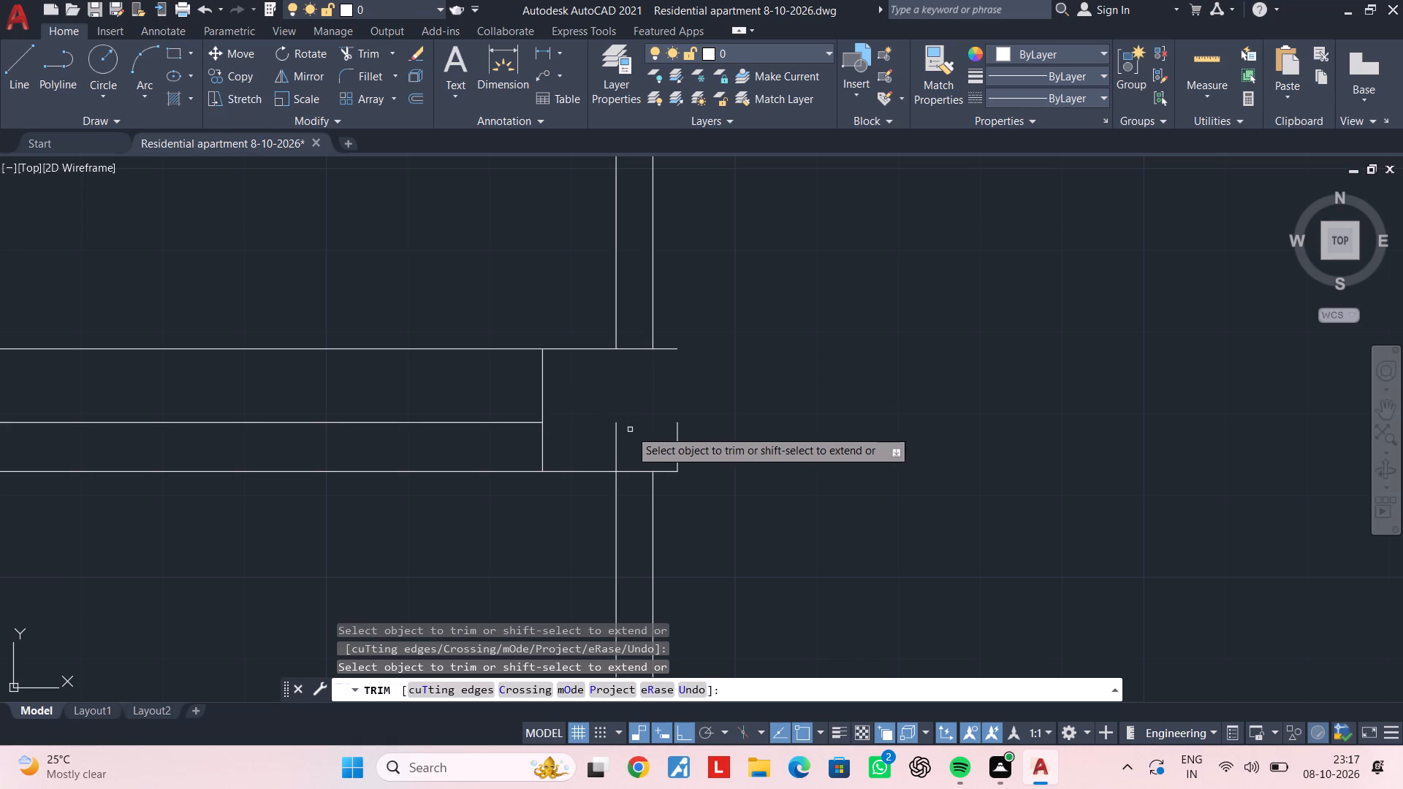
left_click(615, 439)
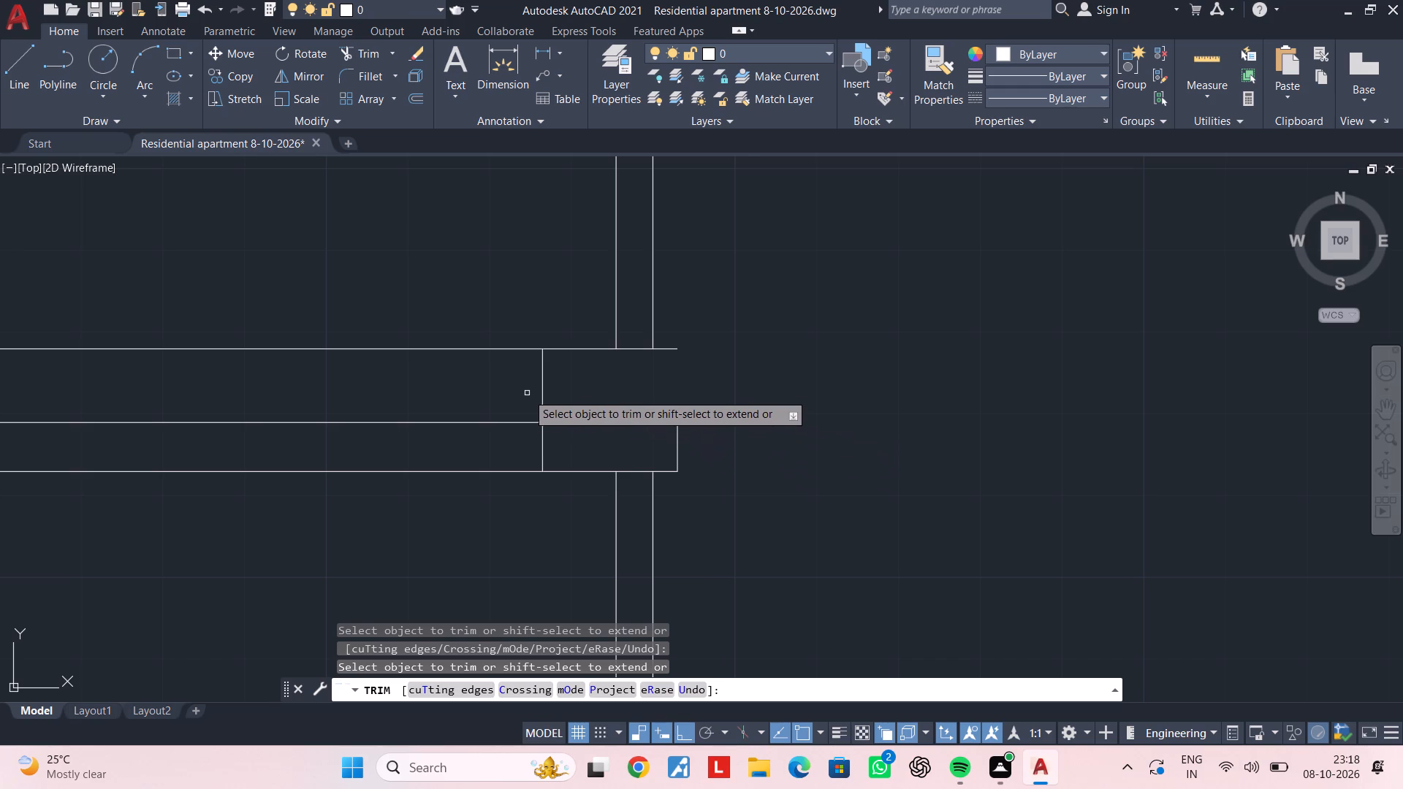
left_click(543, 381)
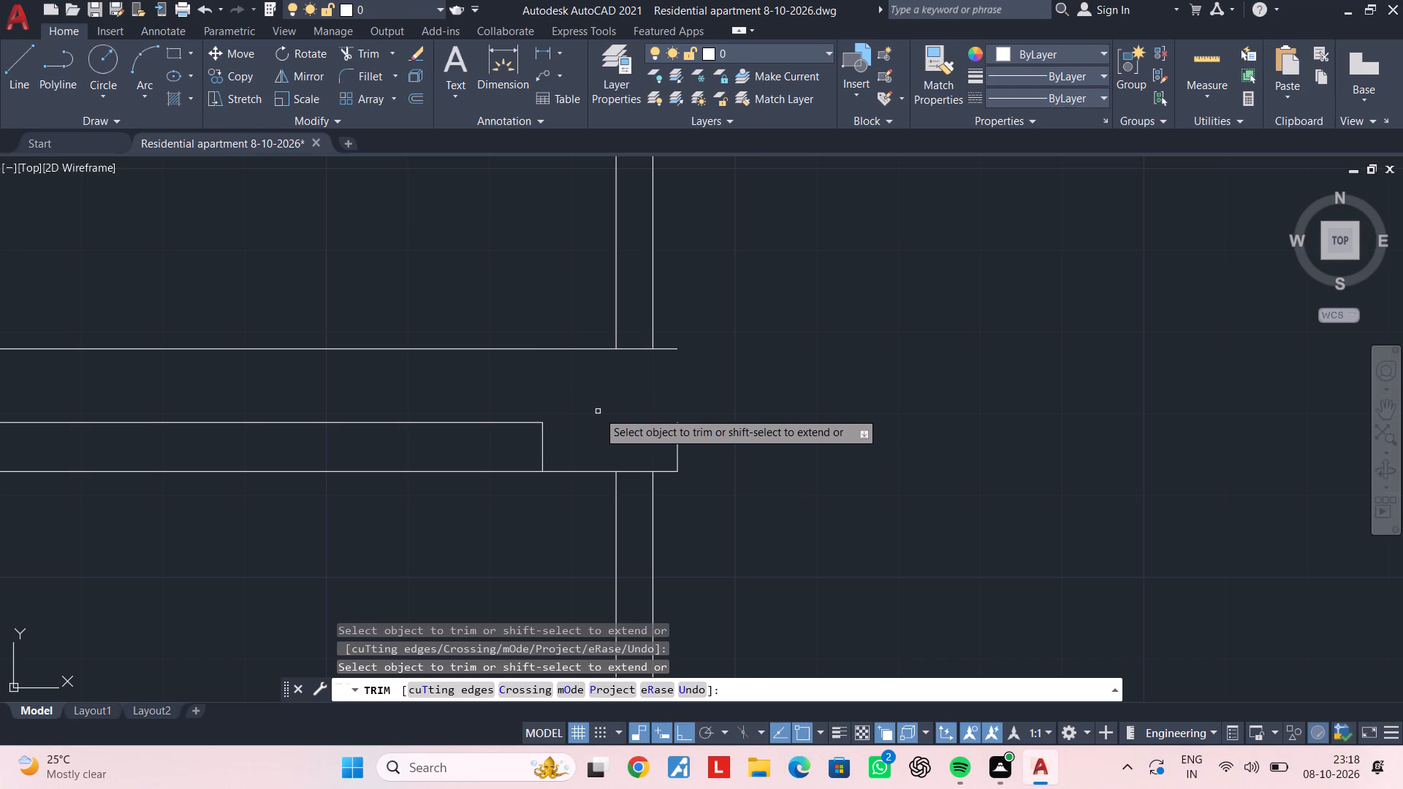
scroll(605, 421, "down", 3)
middle_click_drag(605, 421, 677, 403)
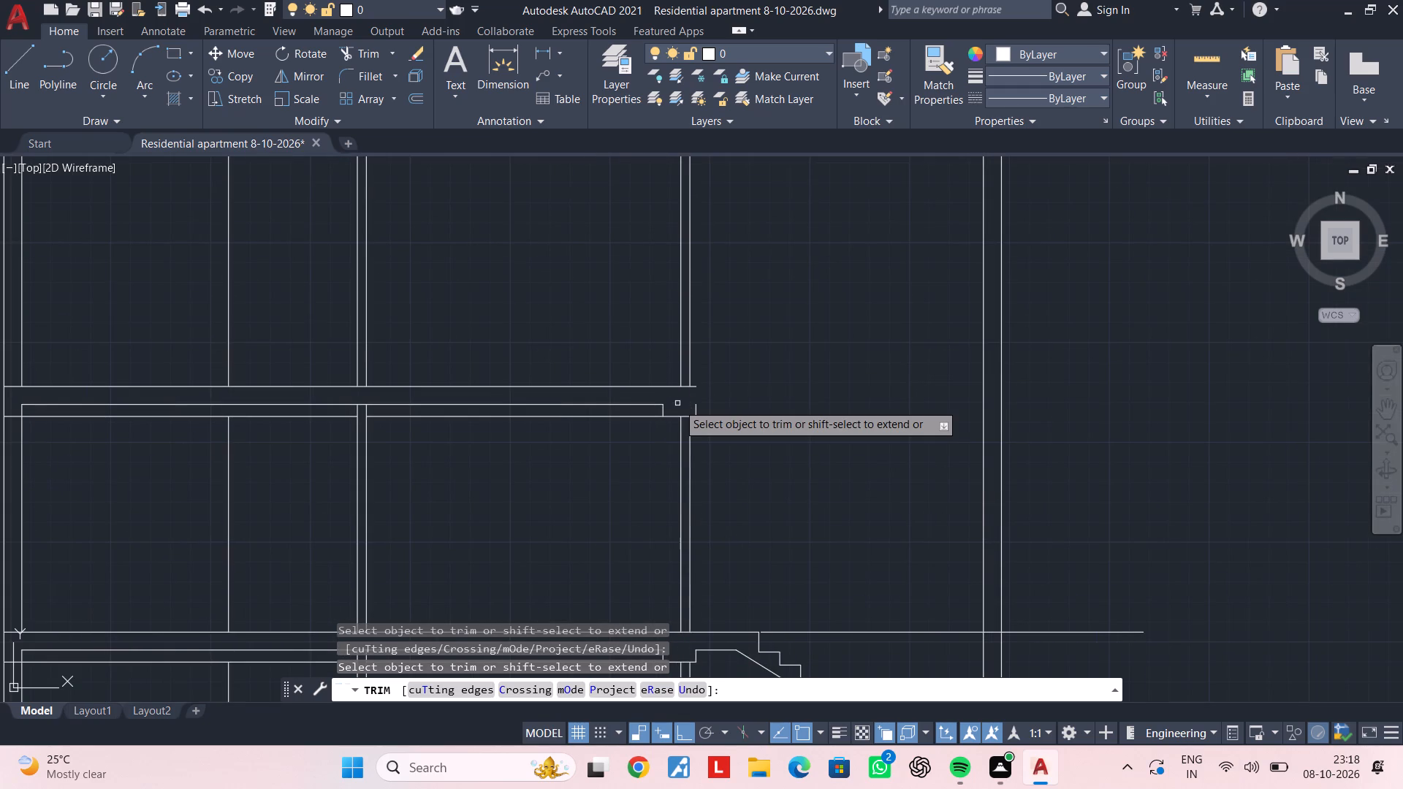
Offset the floor line crossing the stair bay at the top of the upper flight 10'3" upward to the new slab's level.
key("Escape")
key("Escape")
scroll(707, 395, "up", 3)
middle_click_drag(719, 392, 551, 406)
scroll(716, 405, "down", 2)
middle_click_drag(730, 405, 506, 443)
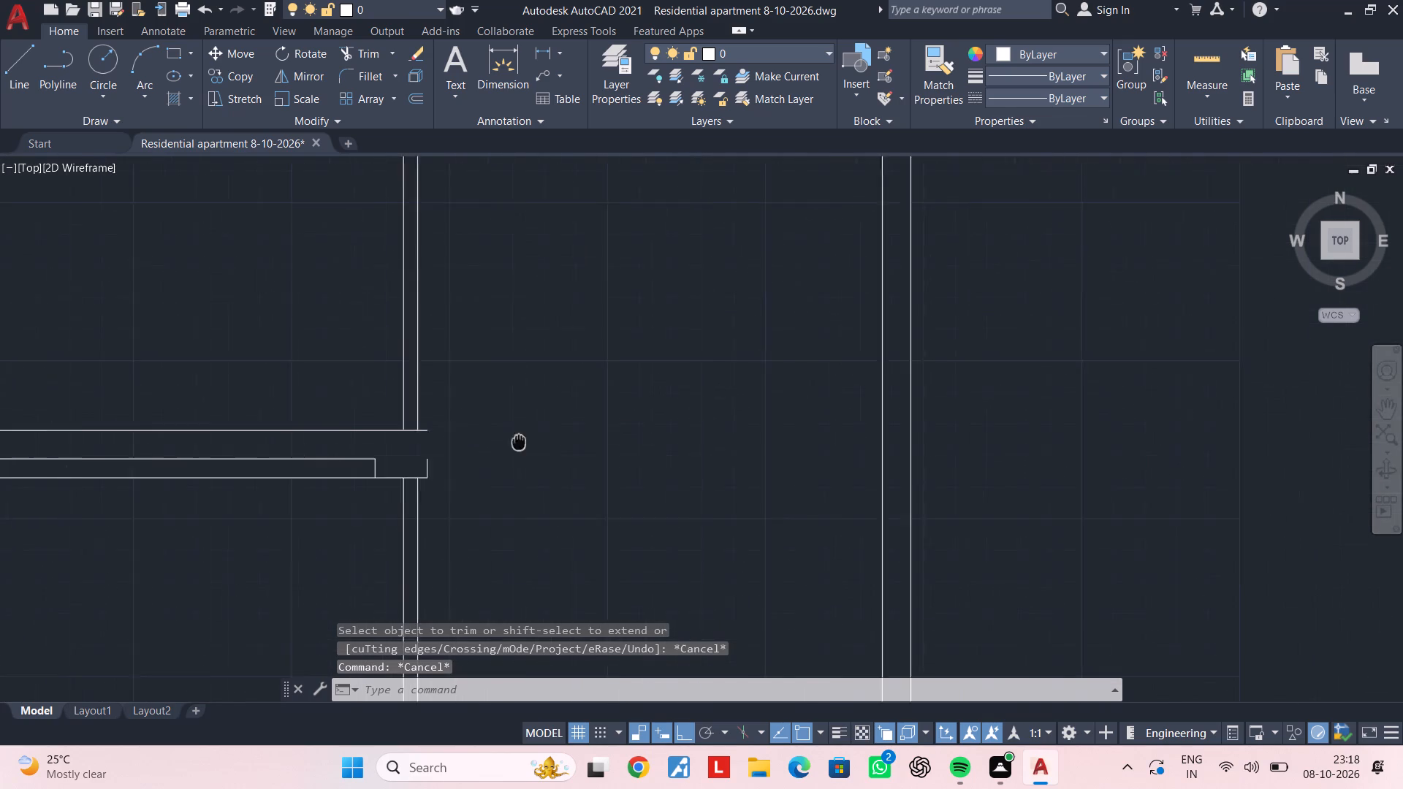
middle_click_drag(506, 443, 481, 443)
key("Escape")
key("Escape")
key("Escape")
key("Escape")
key("Escape")
key("Escape")
scroll(549, 444, "down", 2)
middle_click_drag(548, 441, 531, 387)
key("Escape")
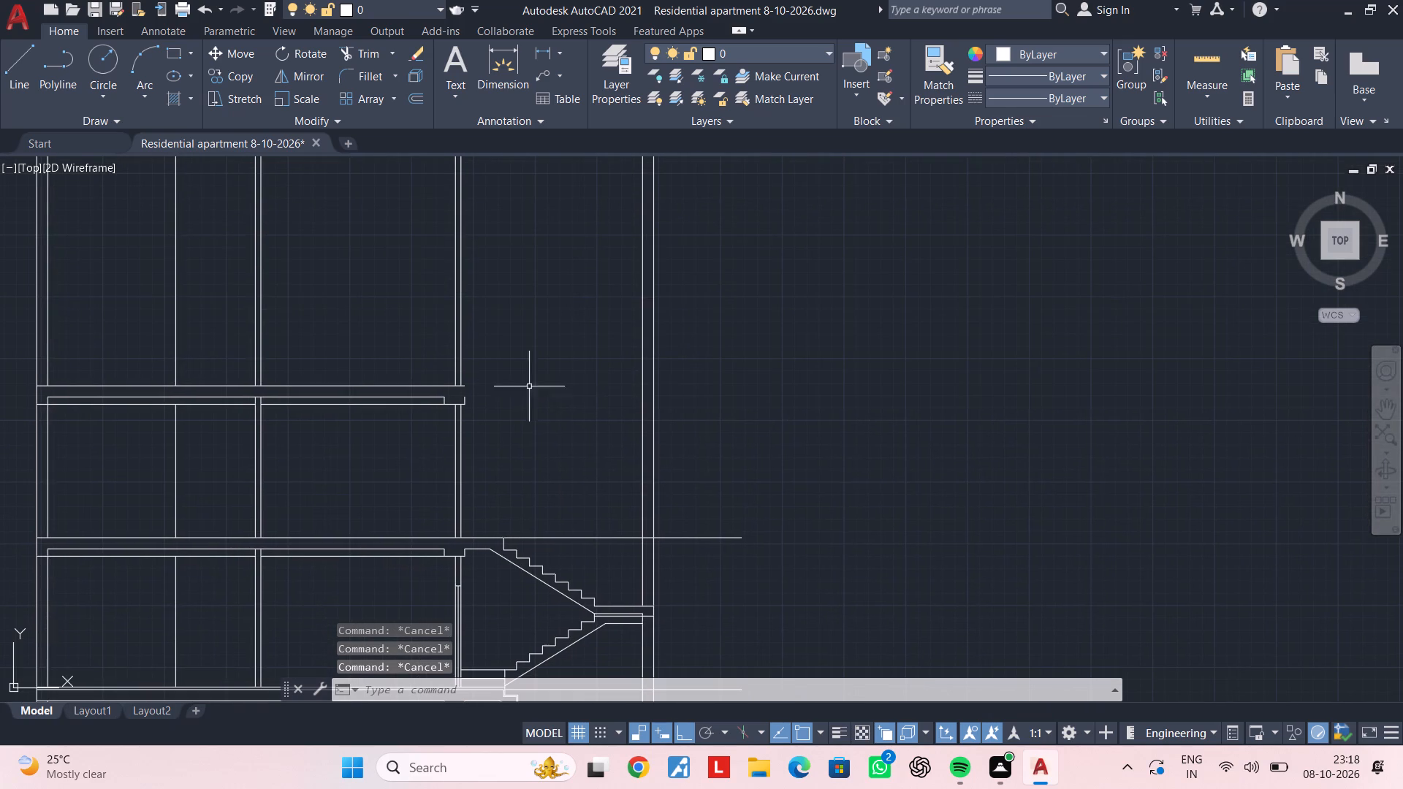
key("Escape")
key("Escape")
type("of")
key("space")
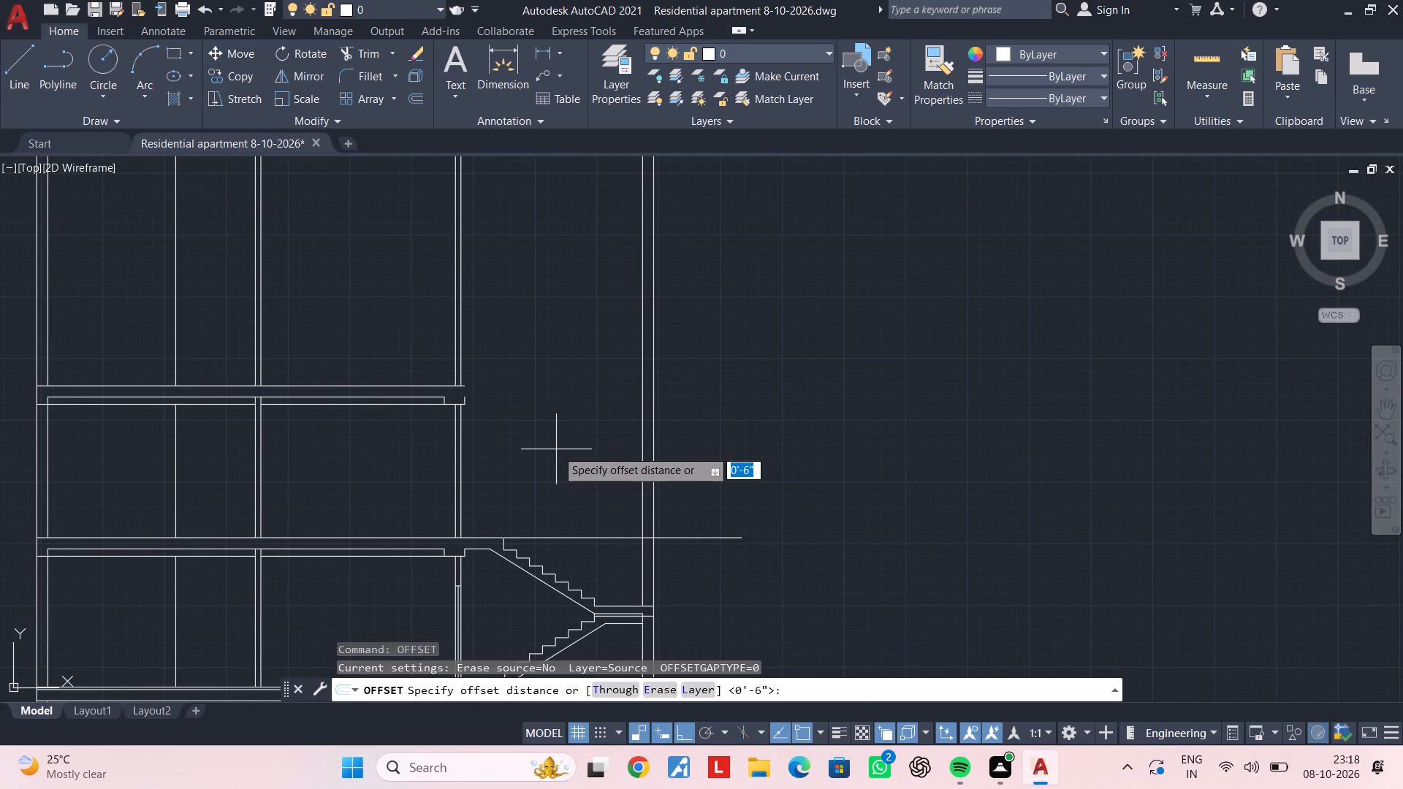
type("10'3\"")
key("Return")
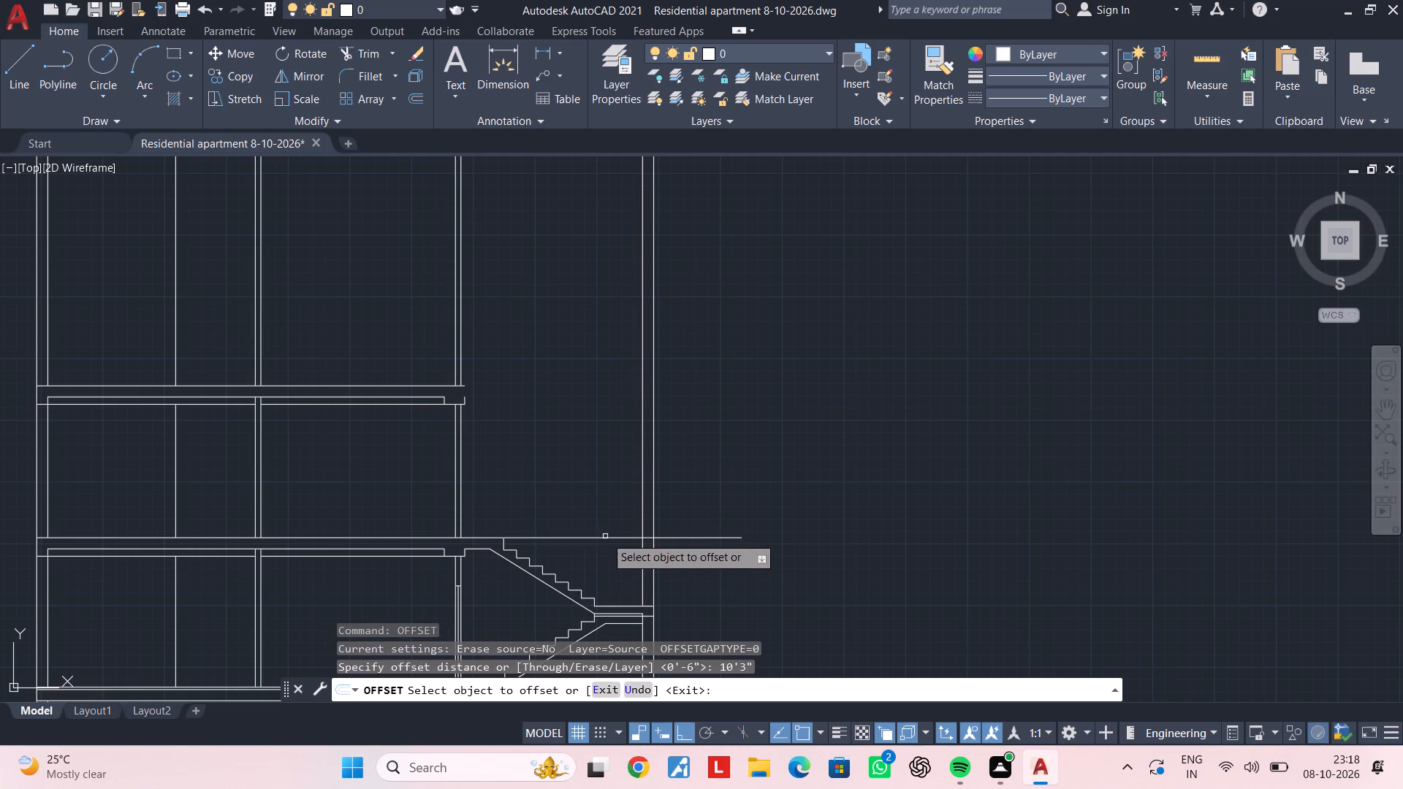
left_click(605, 537)
left_click(596, 416)
scroll(562, 416, "up", 3)
middle_click_drag(551, 417, 699, 410)
key("Escape")
key("Escape")
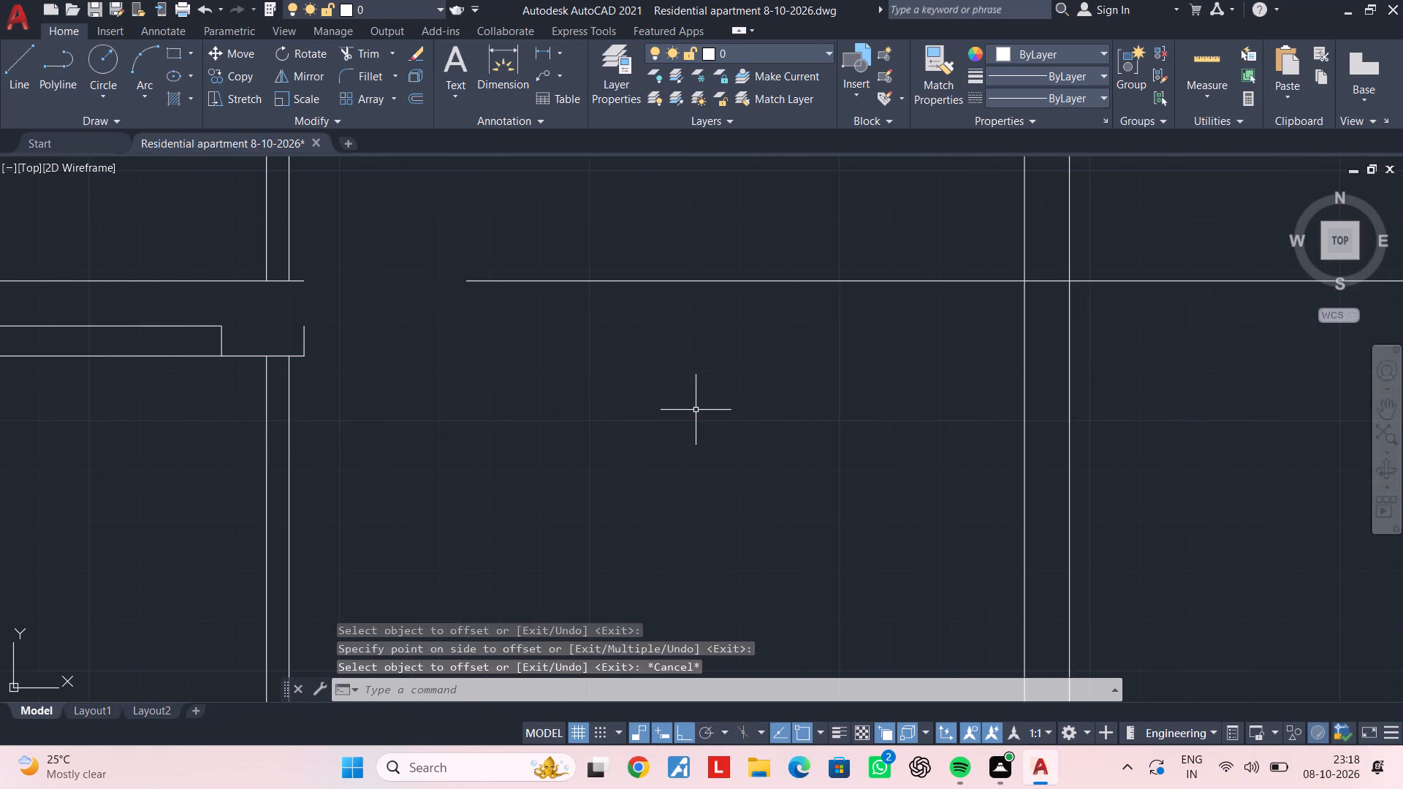
Save the drawing.
middle_click_drag(741, 403, 637, 358)
key("Escape")
key("Escape")
scroll(684, 367, "down", 2)
middle_click_drag(685, 369, 643, 379)
key("Escape")
key("Escape")
key("Escape")
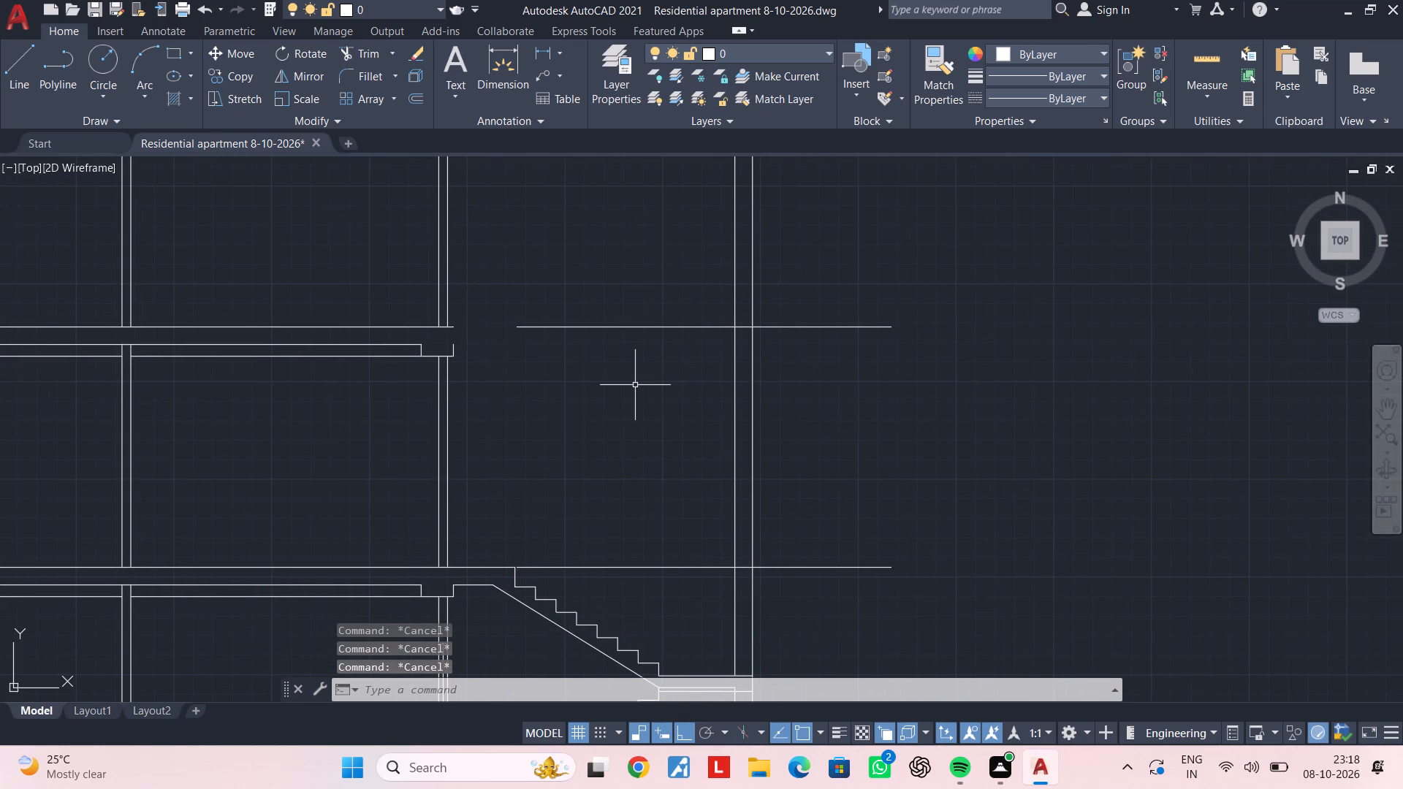
key("ctrl+s")
key("ctrl+s")
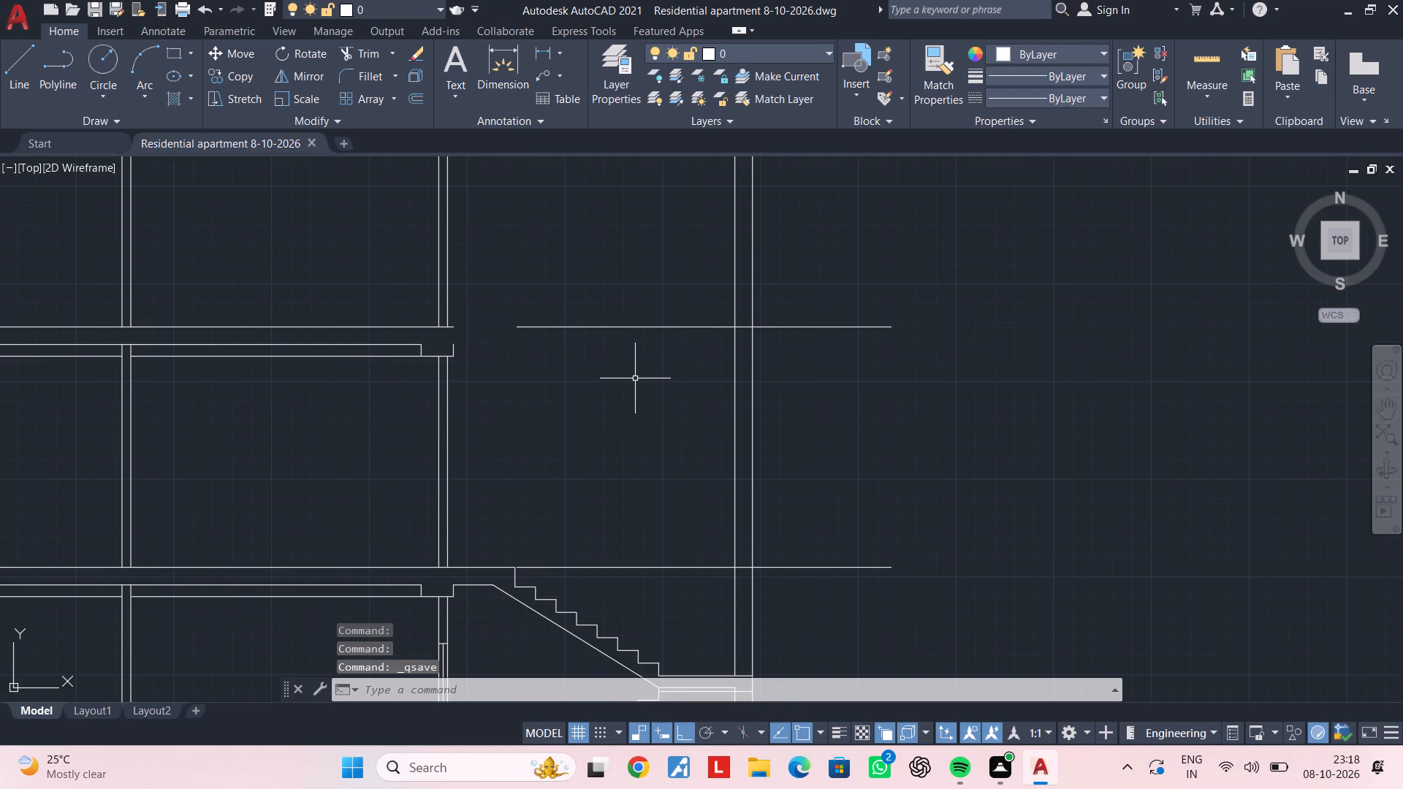
key("ctrl+s")
key("ctrl+s")
Measure the height from the lower floor line to the mid-landing's underside along the outer stair wall's inner face.
scroll(638, 396, "down", 1)
middle_click_drag(638, 397, 657, 305)
middle_click_drag(668, 389, 666, 368)
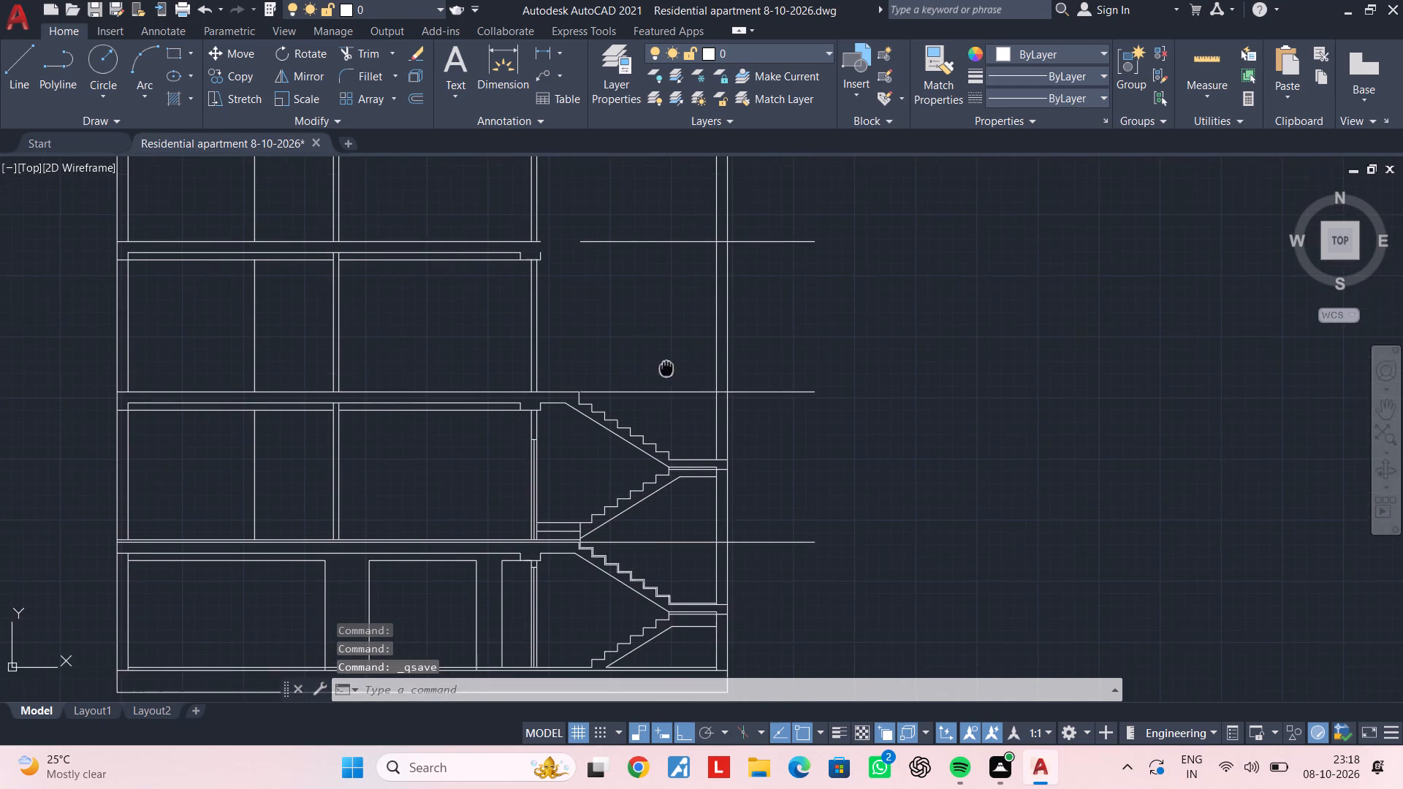
middle_click_drag(666, 368, 666, 365)
scroll(684, 460, "up", 1)
middle_click_drag(653, 476, 653, 440)
key("Escape")
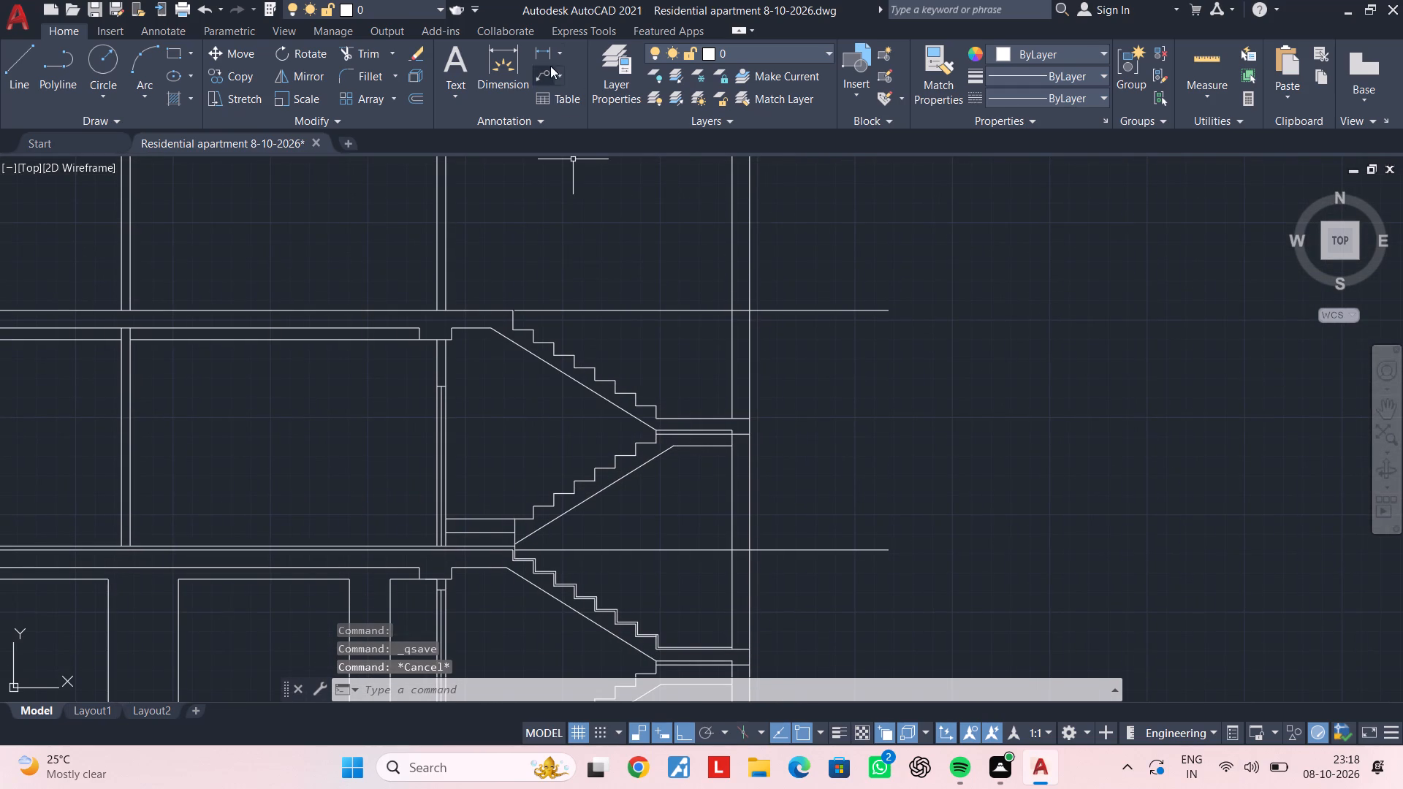
left_click(546, 58)
scroll(728, 538, "up", 1)
left_click(737, 560)
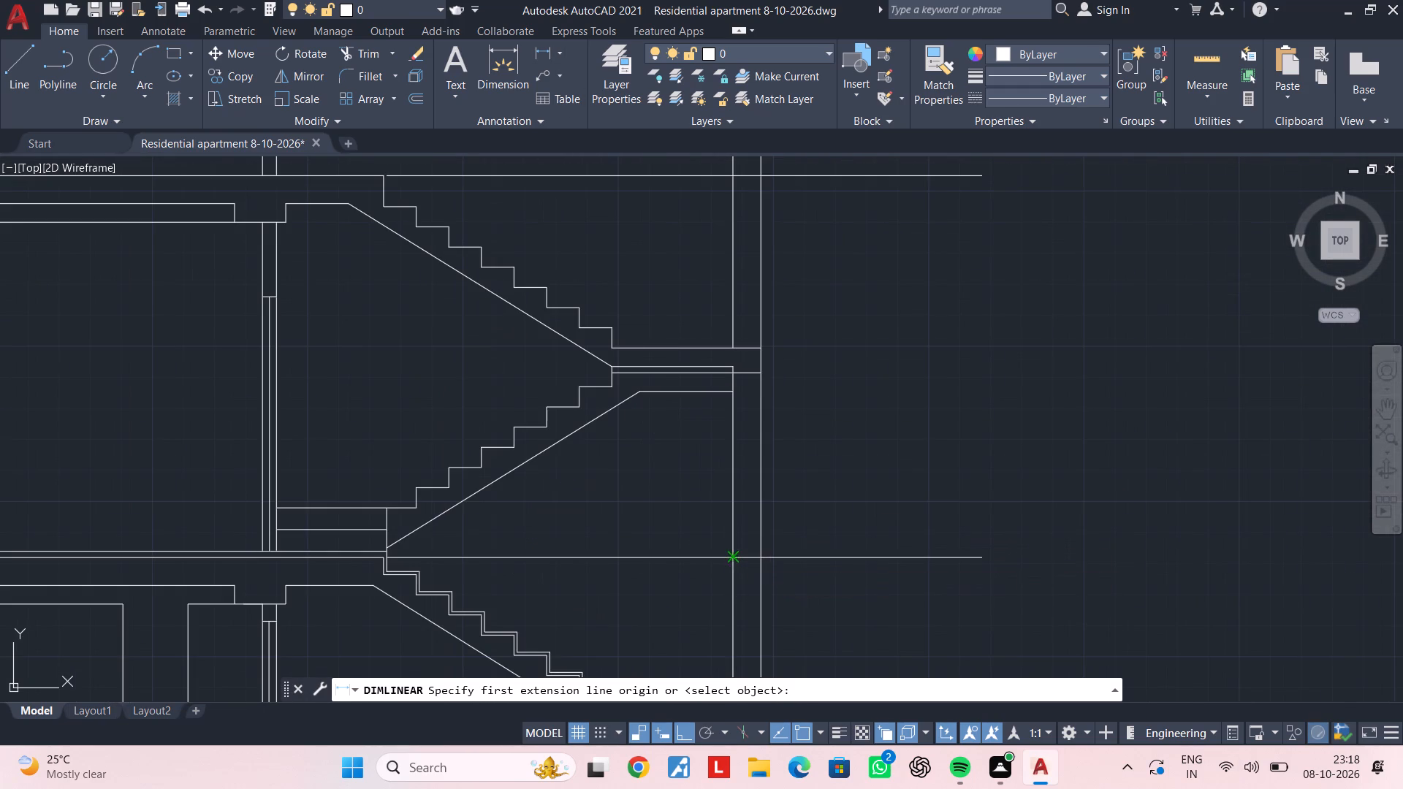
scroll(739, 379, "up", 3)
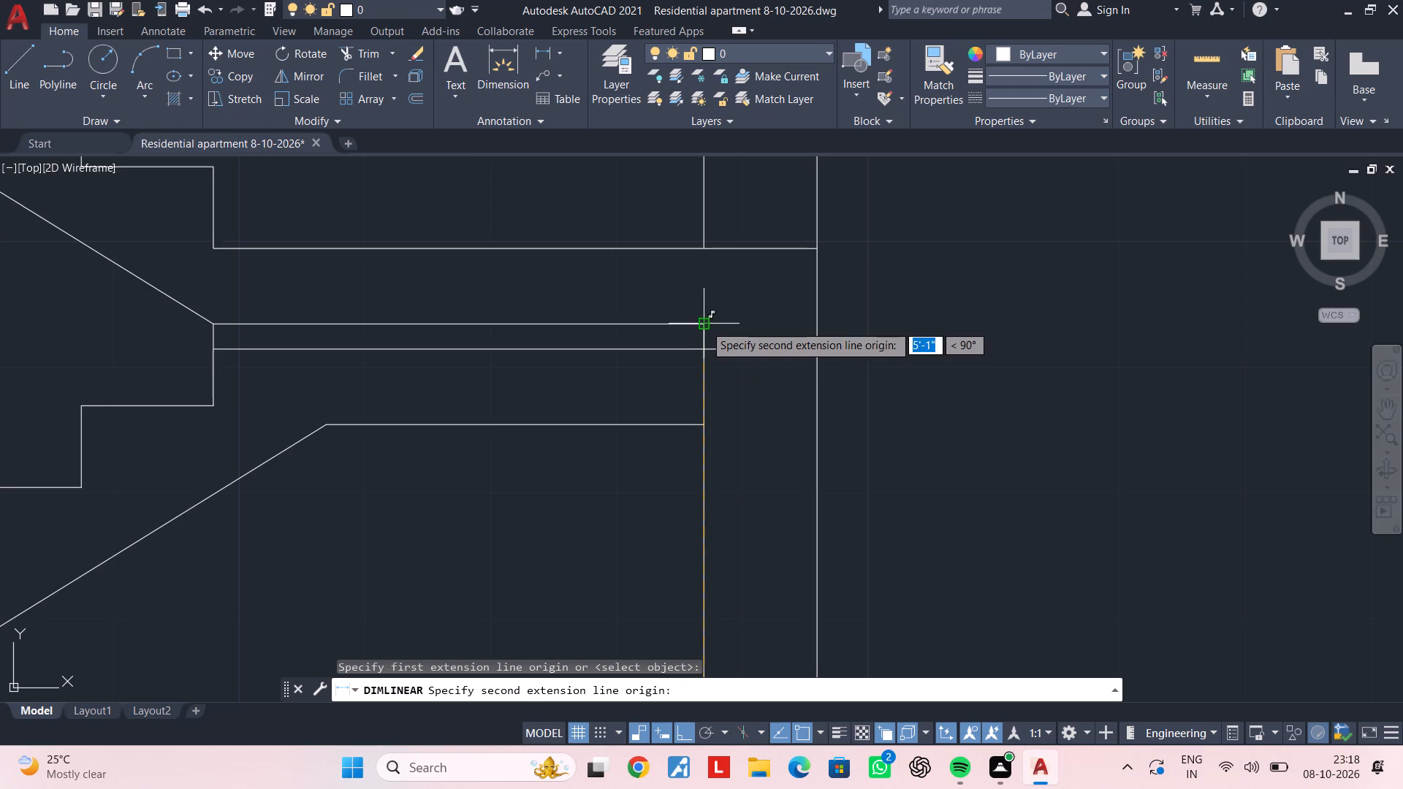
left_click(704, 324)
scroll(704, 327, "down", 2)
scroll(704, 328, "up", 2)
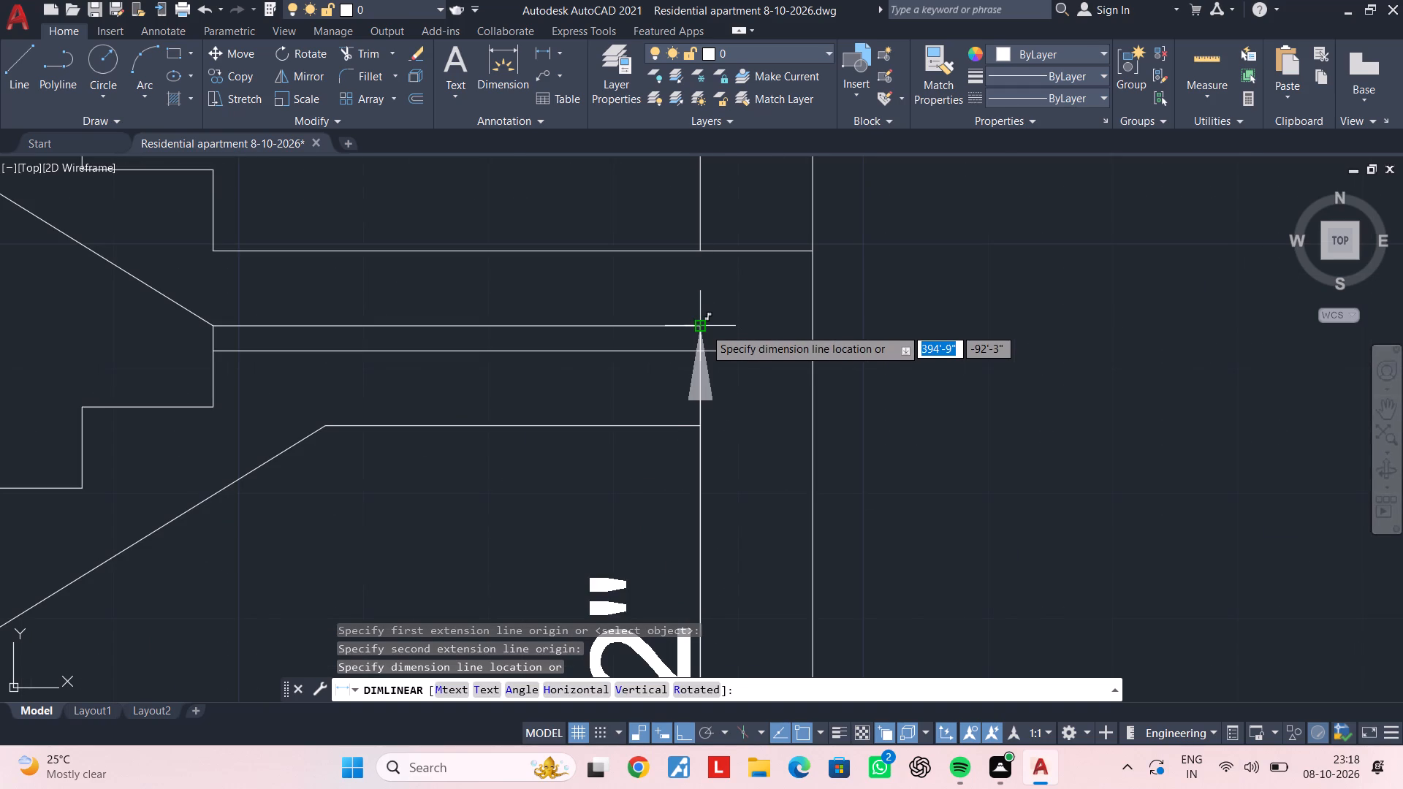
key("Escape")
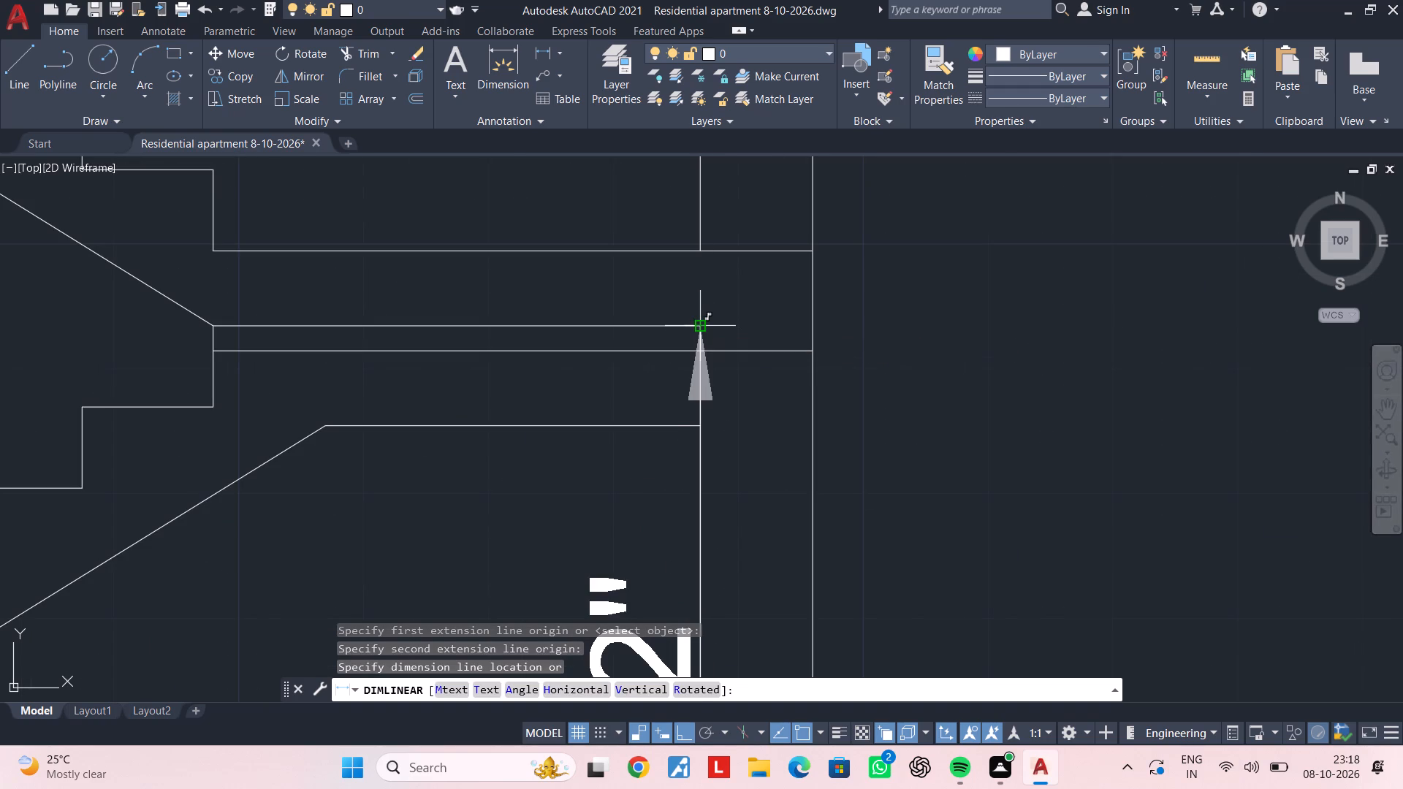
key("Escape")
key("Escape")
key("Escape")
Offset the floor line at the top of the existing stairs 5'2" upward to mark the next mid-landing level.
scroll(704, 328, "down", 4)
middle_click_drag(704, 338, 712, 530)
middle_click_drag(696, 470, 696, 524)
key("Escape")
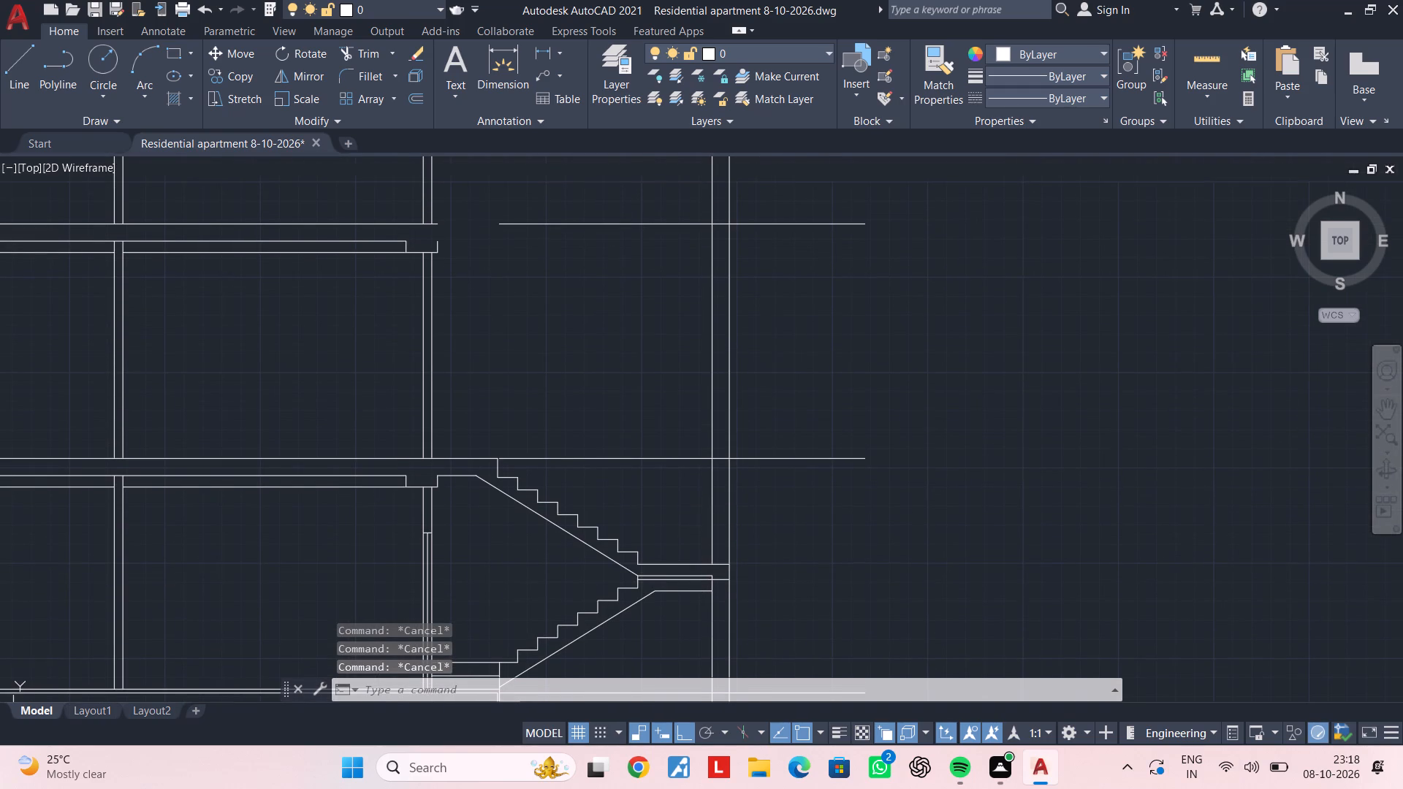
key("Escape")
type("of 5'")
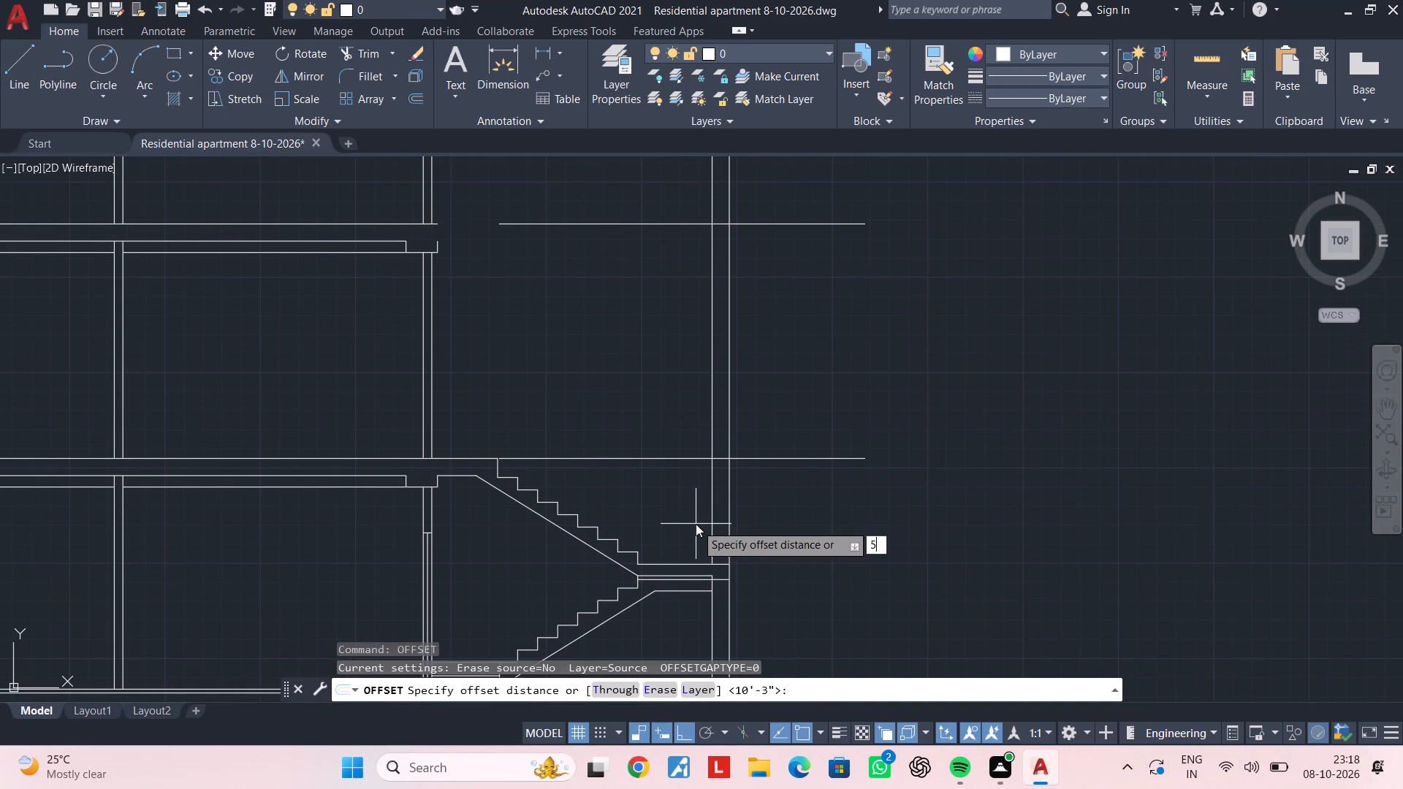
type("2\"")
key("Return")
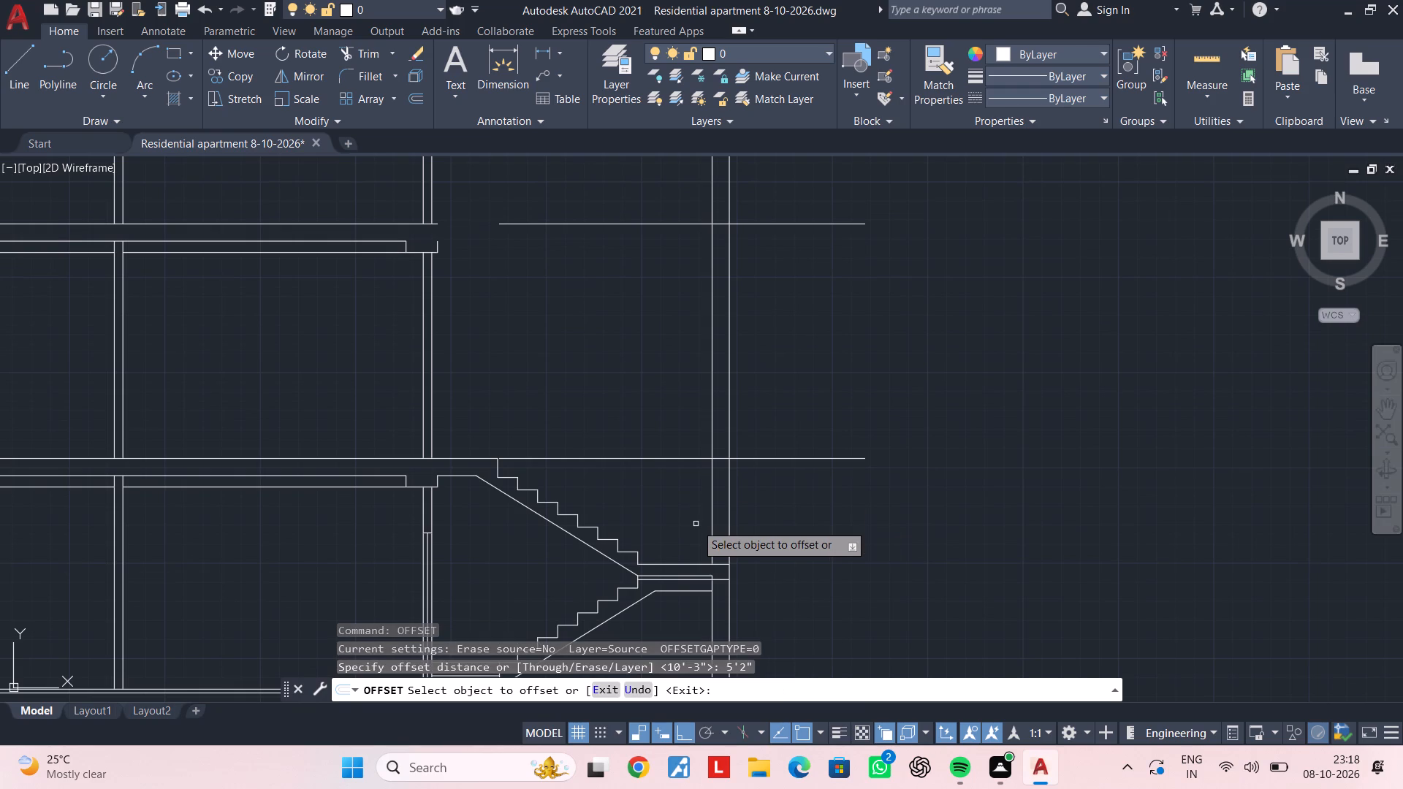
left_click(686, 457)
left_click(689, 373)
scroll(685, 356, "down", 2)
key("Escape")
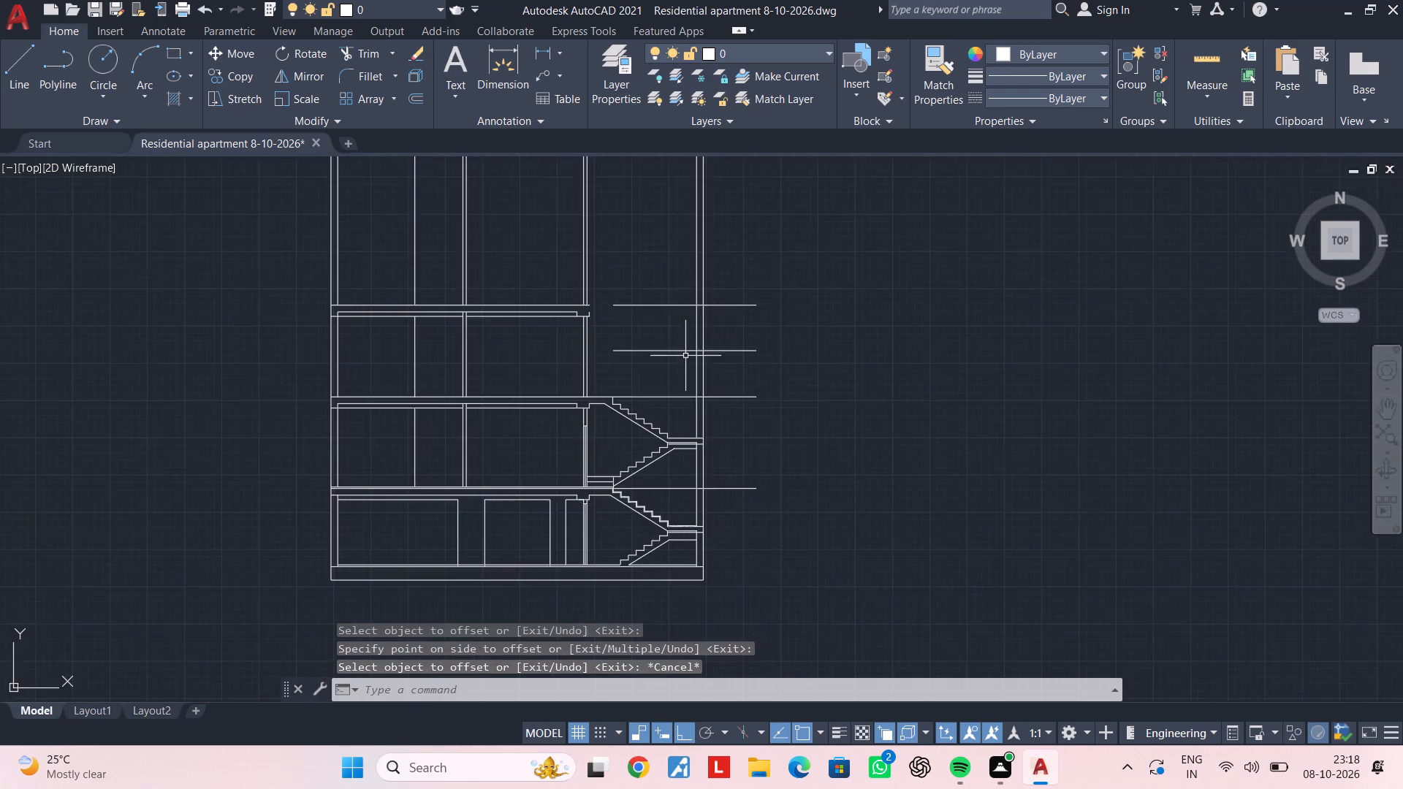
Offset the new slab-level line in the stair bay 10'3" upward, and repeat from the resulting line for one more storey.
middle_click_drag(671, 306, 639, 441)
middle_click_drag(649, 362, 642, 419)
scroll(642, 422, "up", 2)
middle_click_drag(634, 438, 654, 366)
key("Escape")
key("Escape")
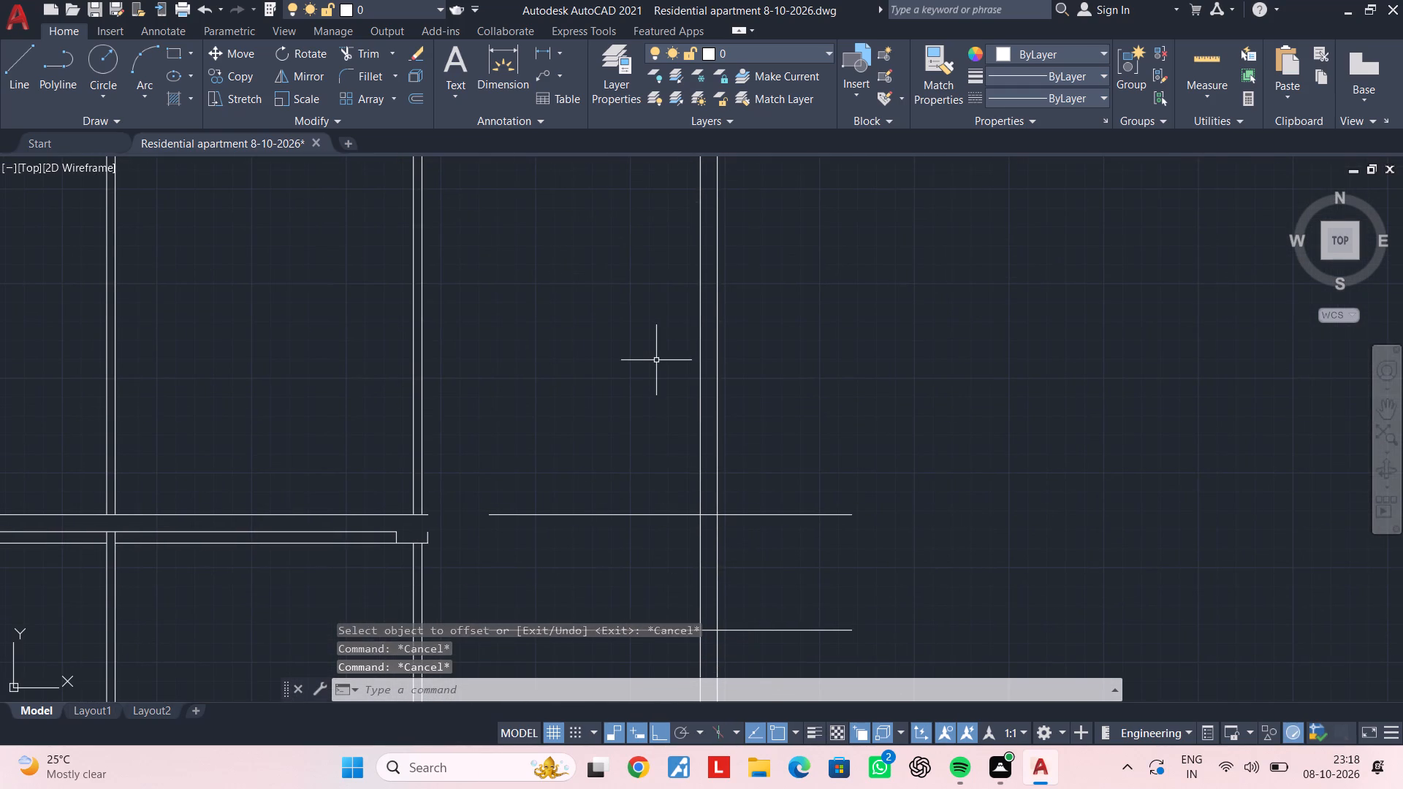
key("Escape")
key("Escape")
key("Escape")
type("of")
key("space")
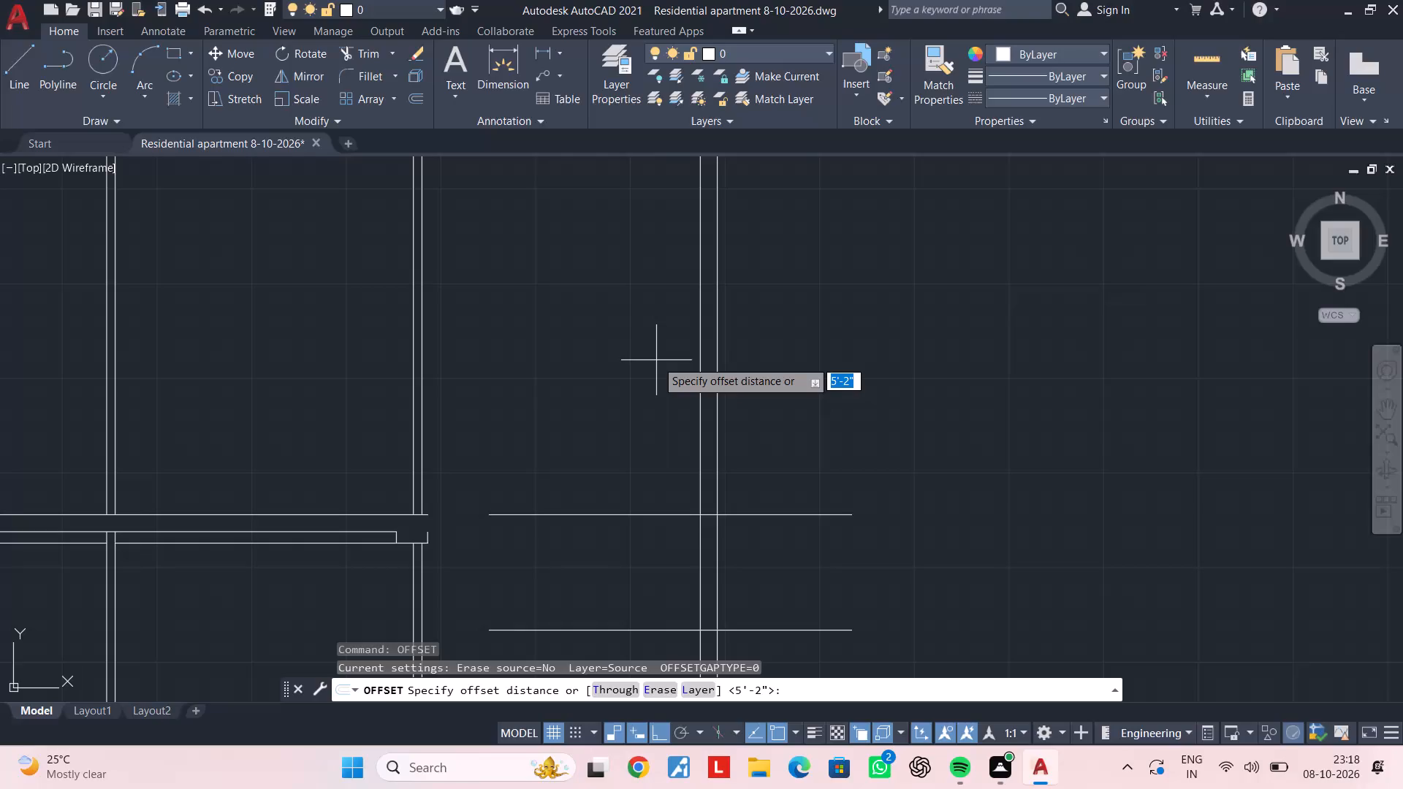
type("10'3\"")
key("Return")
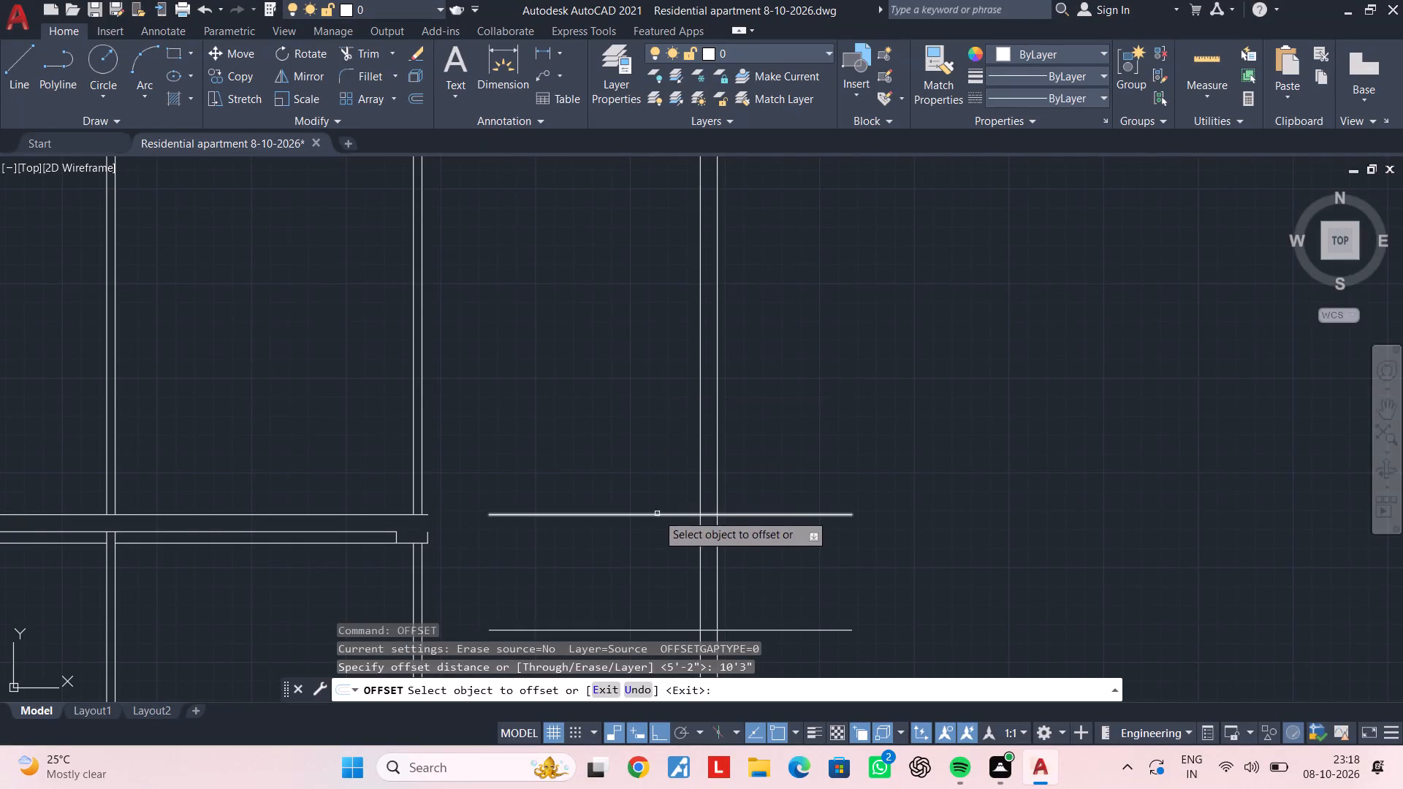
left_click(657, 514)
left_click(628, 319)
middle_click_drag(626, 305, 579, 437)
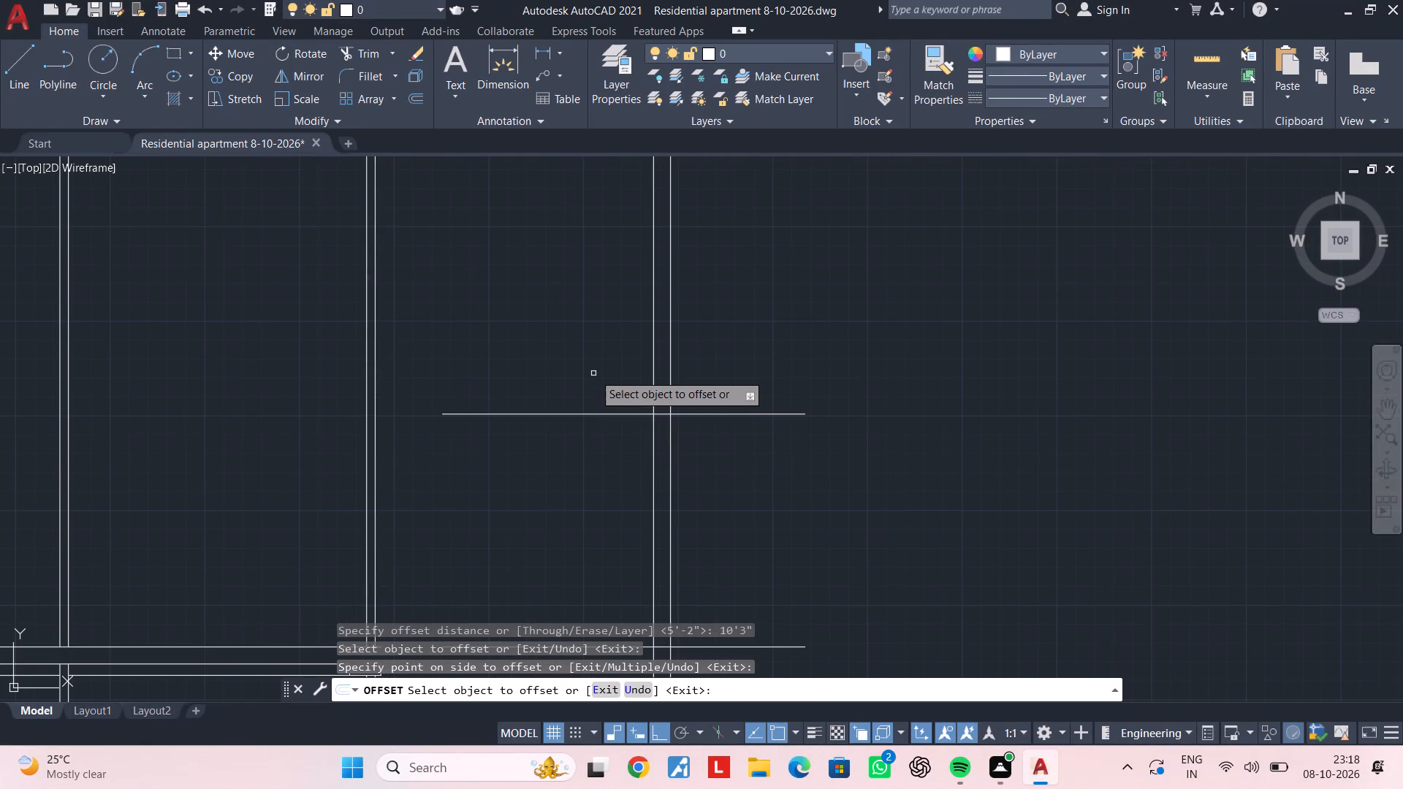
middle_click_drag(593, 370, 597, 308)
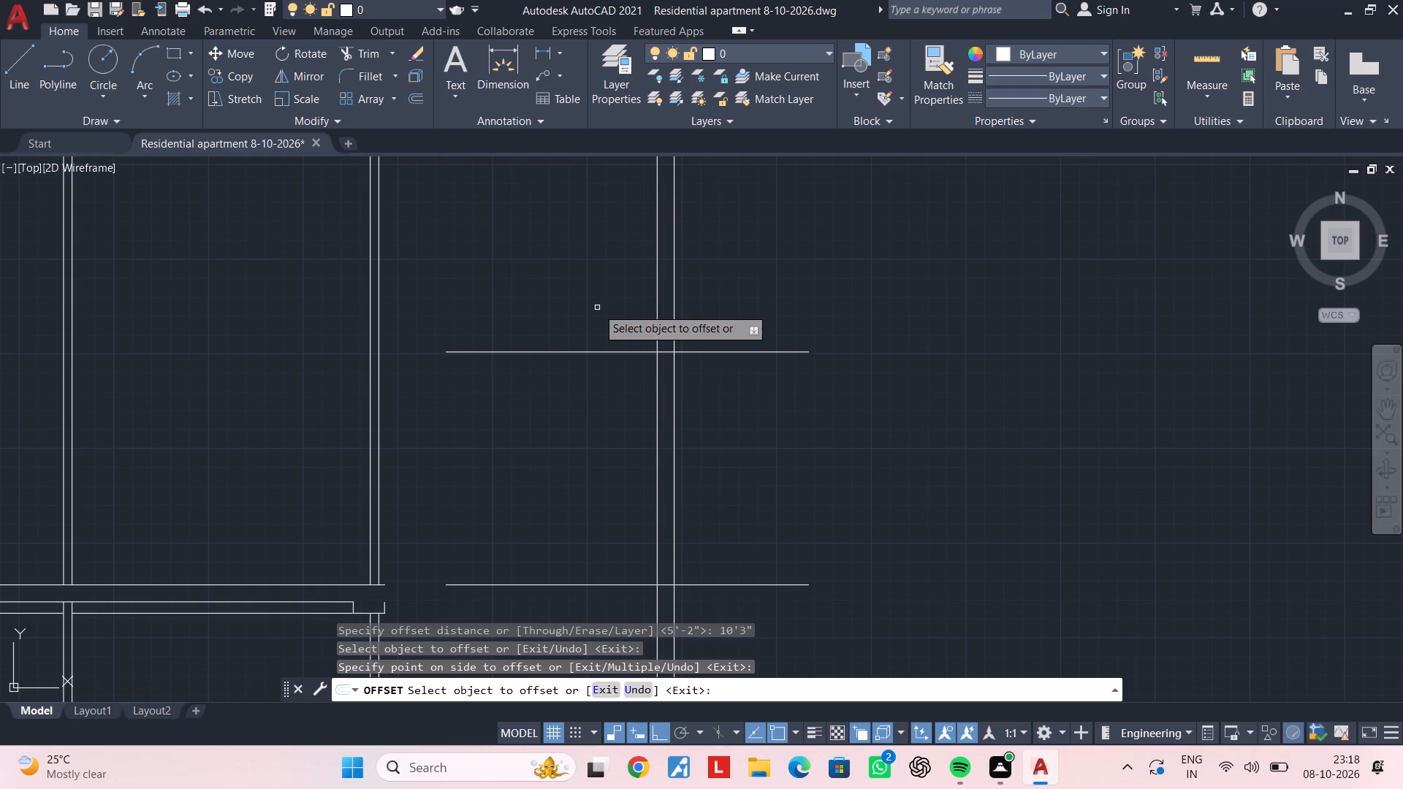
scroll(597, 308, "down", 3)
scroll(597, 308, "up", 2)
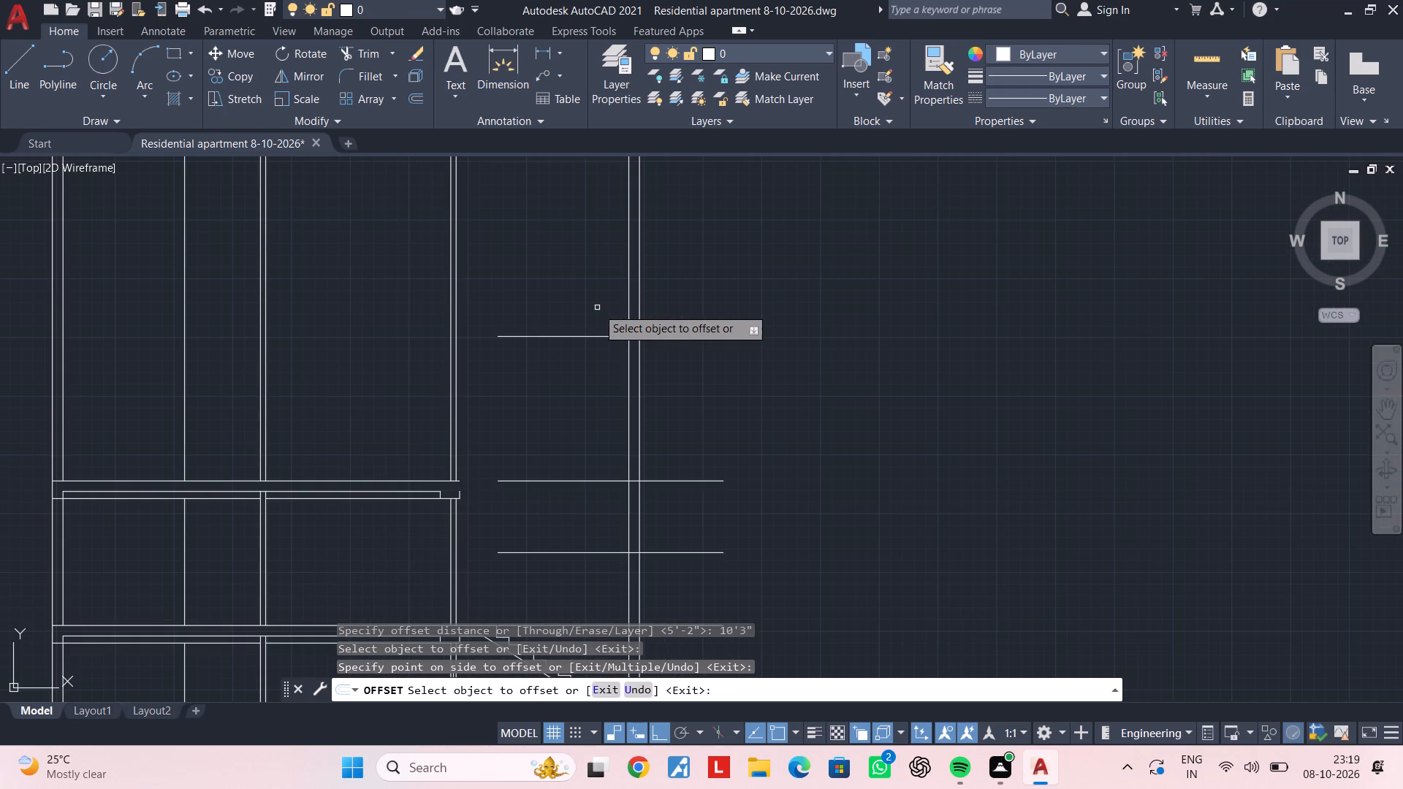
middle_click_drag(597, 308, 599, 403)
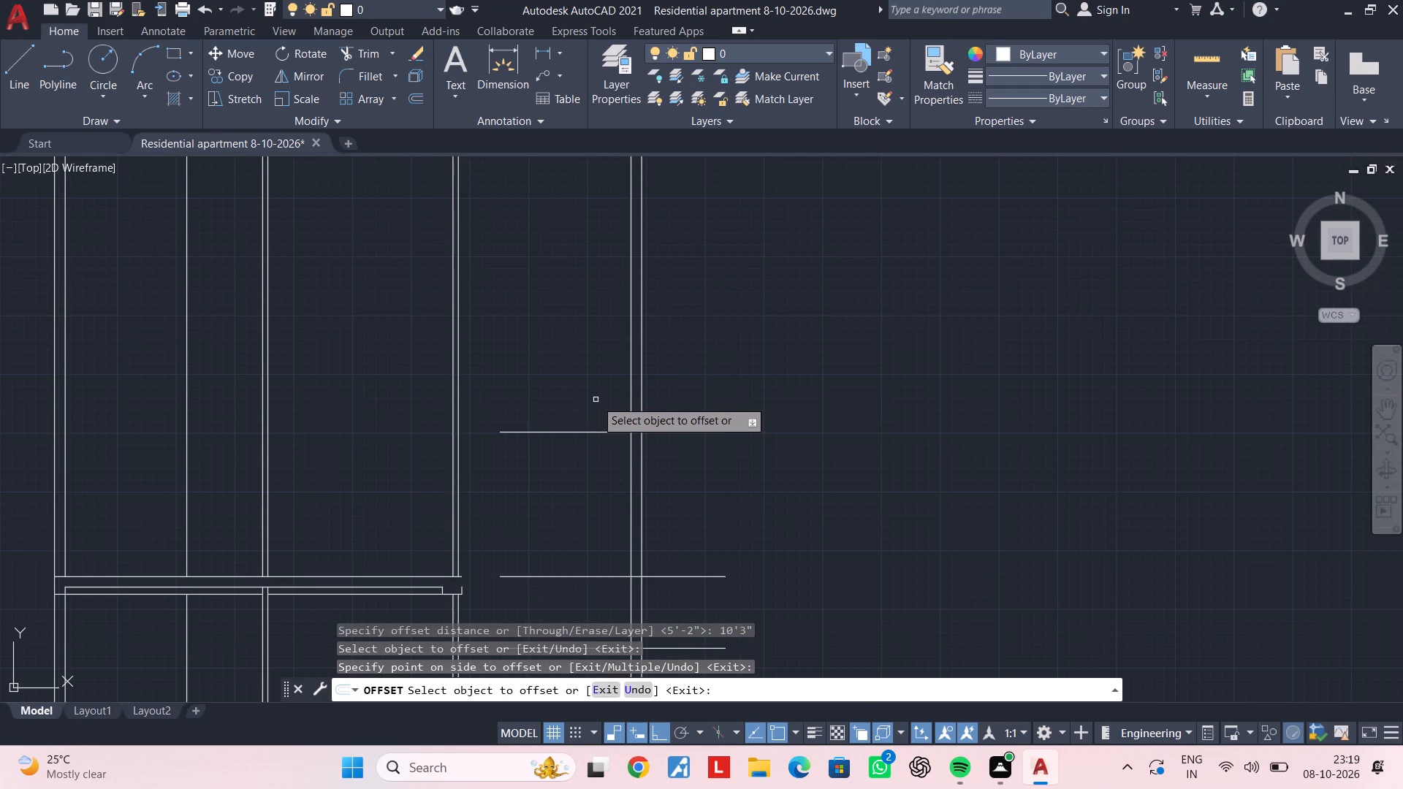
left_click(593, 430)
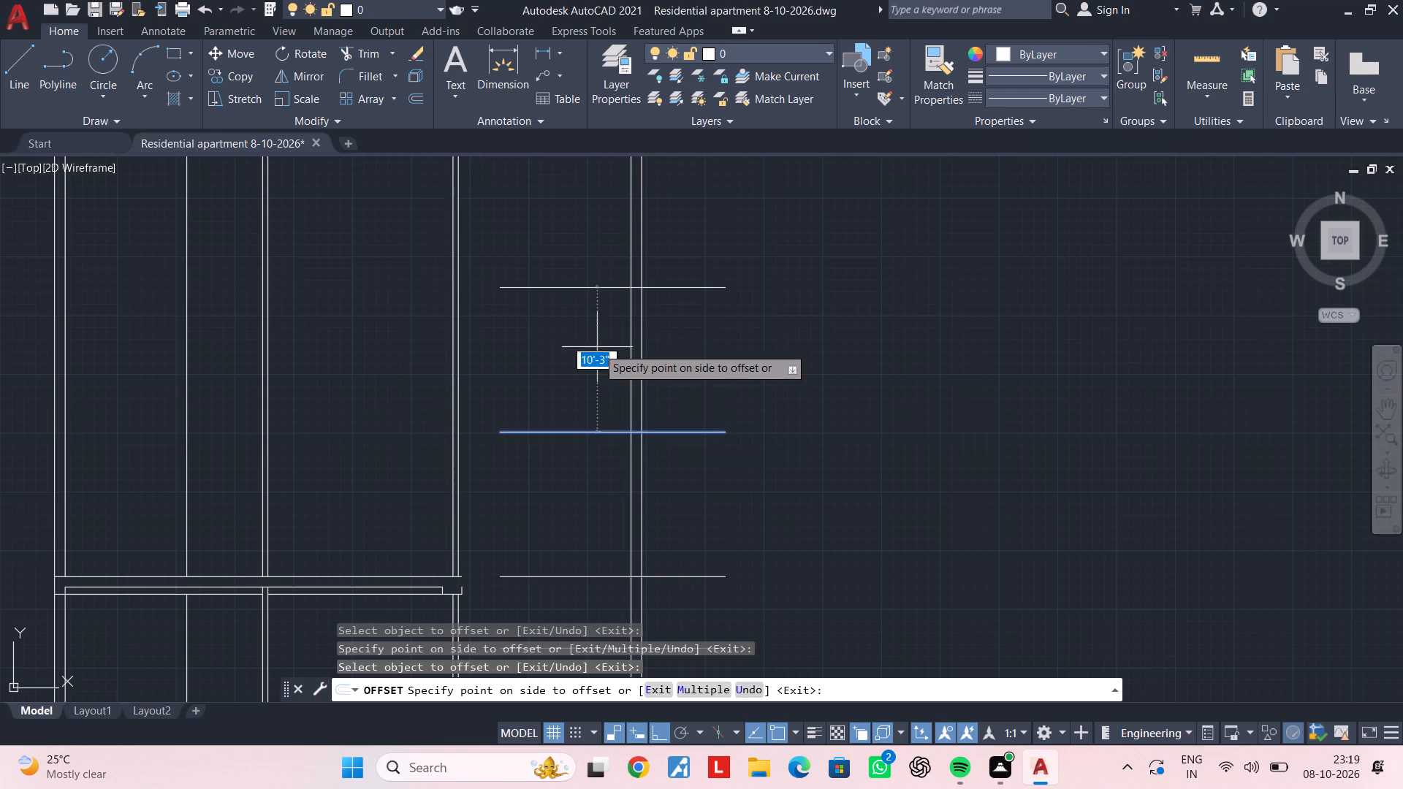
left_click(597, 344)
key("Escape")
key("Escape")
Measure the height between the floor line above the existing stairs and the new mid-landing line at the outer stair wall.
middle_click_drag(592, 386, 601, 284)
key("Escape")
key("Escape")
key("Escape")
middle_click_drag(602, 379, 604, 321)
key("Escape")
key("Escape")
middle_click_drag(603, 330, 582, 385)
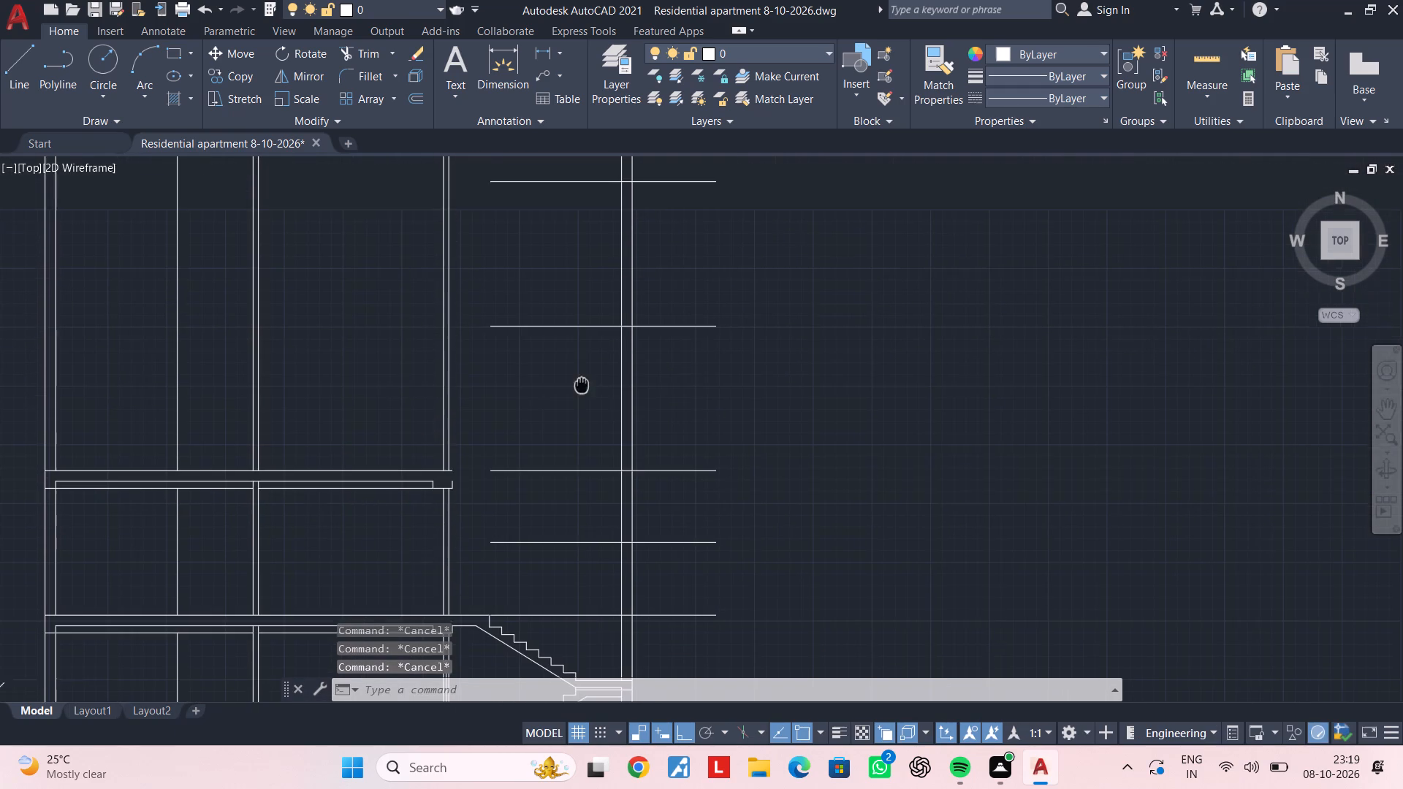
middle_click_drag(582, 385, 580, 387)
key("Escape")
key("Escape")
key("Escape")
key("Escape")
key("Escape")
key("Escape")
key("Escape")
key("Escape")
key("Escape")
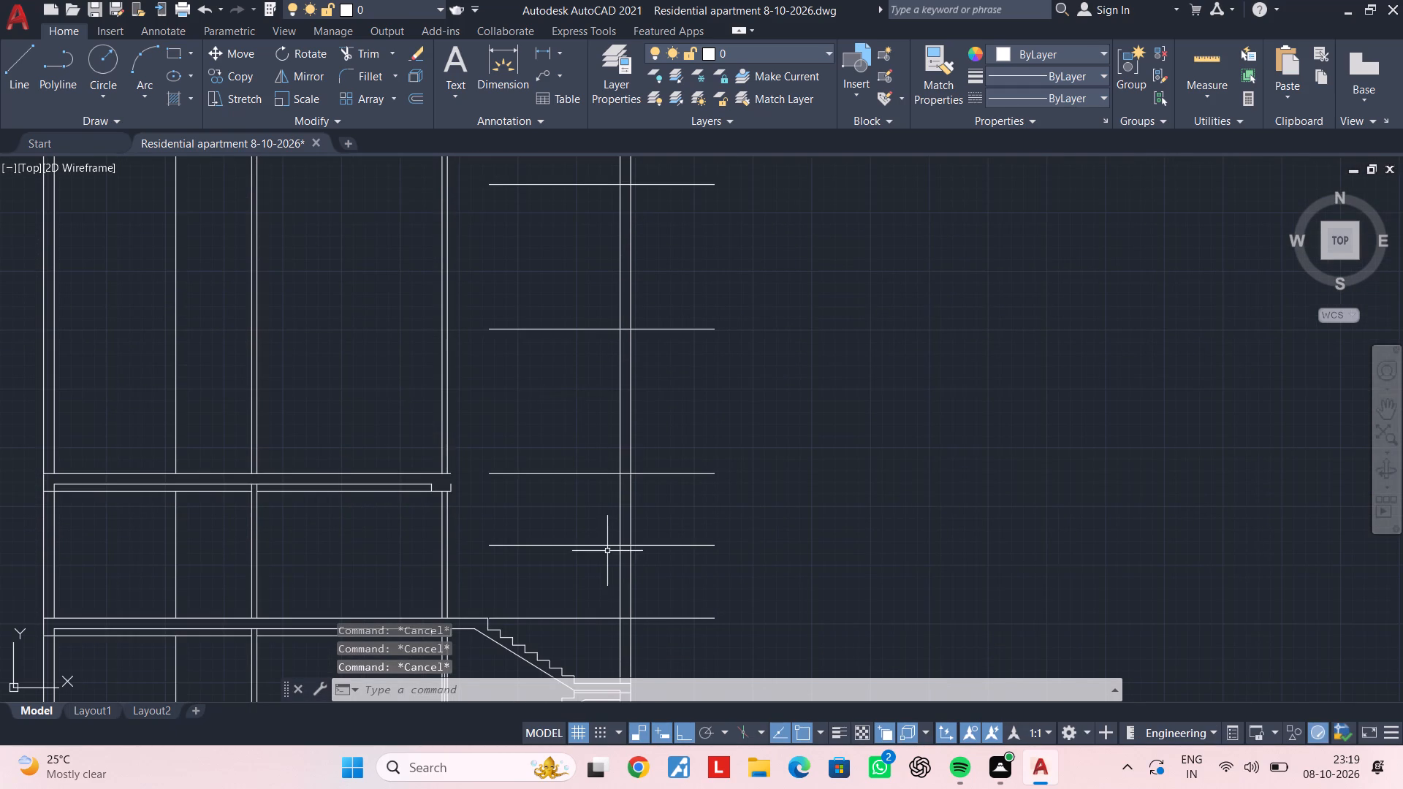
middle_click_drag(608, 527, 612, 378)
key("Escape")
key("Escape")
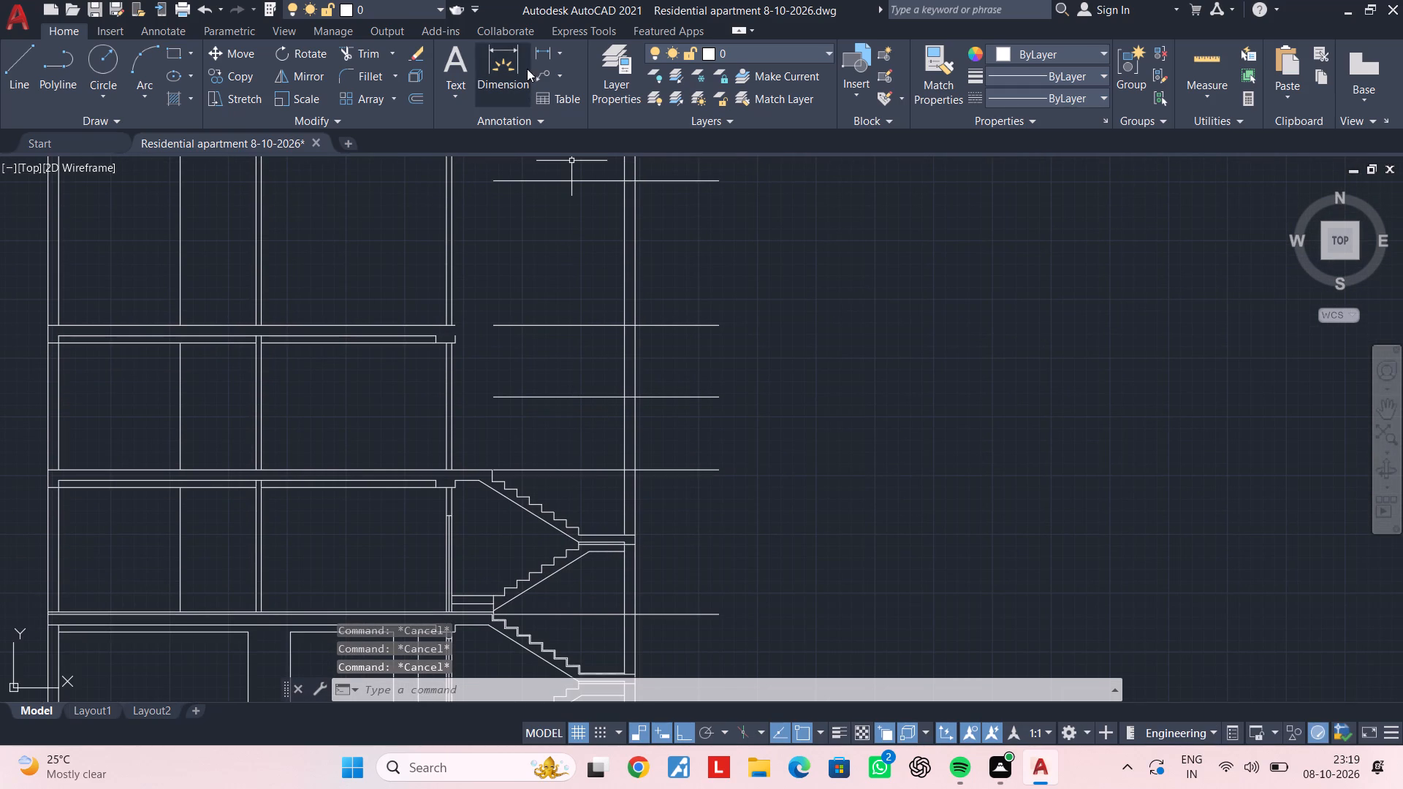
left_click(544, 54)
scroll(590, 468, "up", 2)
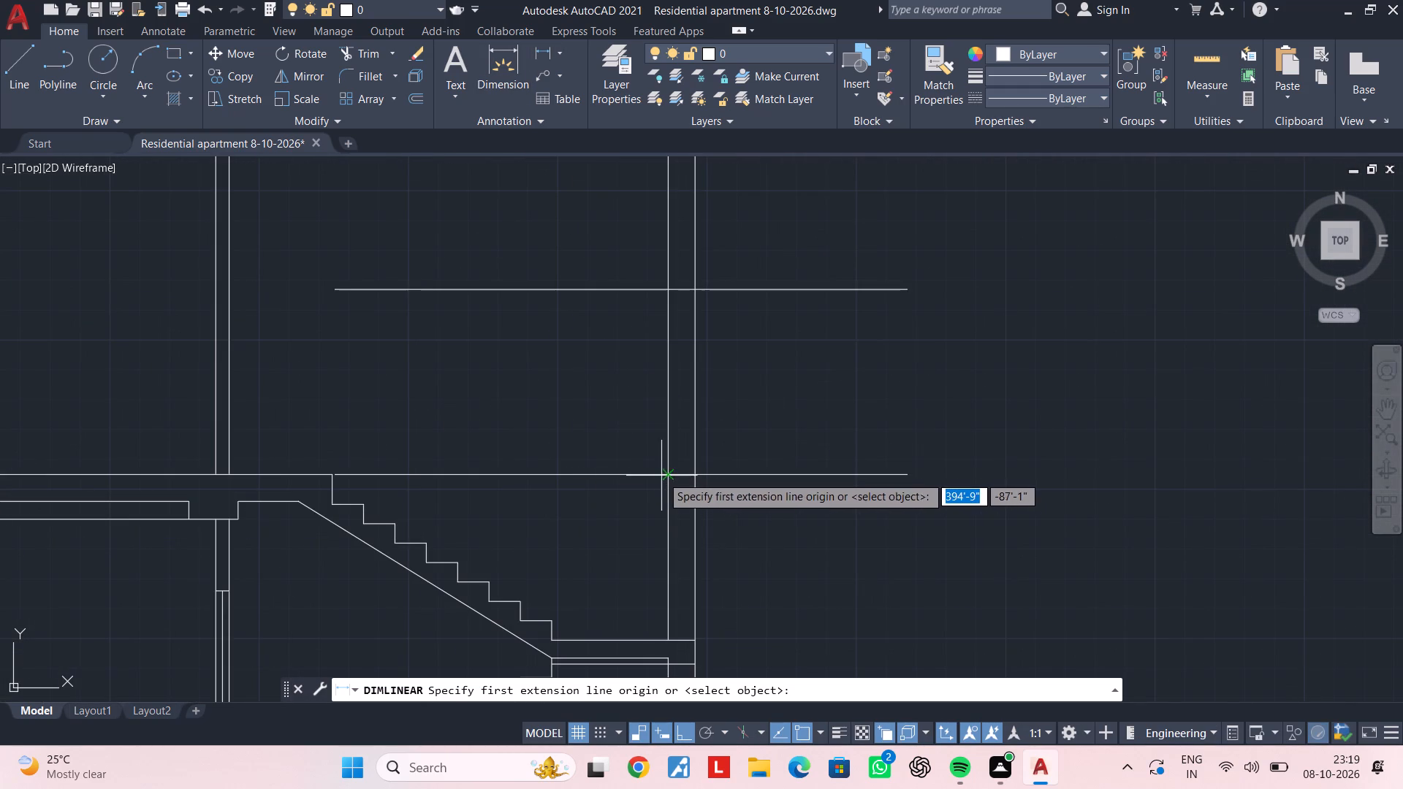
left_click(666, 476)
left_click(672, 287)
key("Escape")
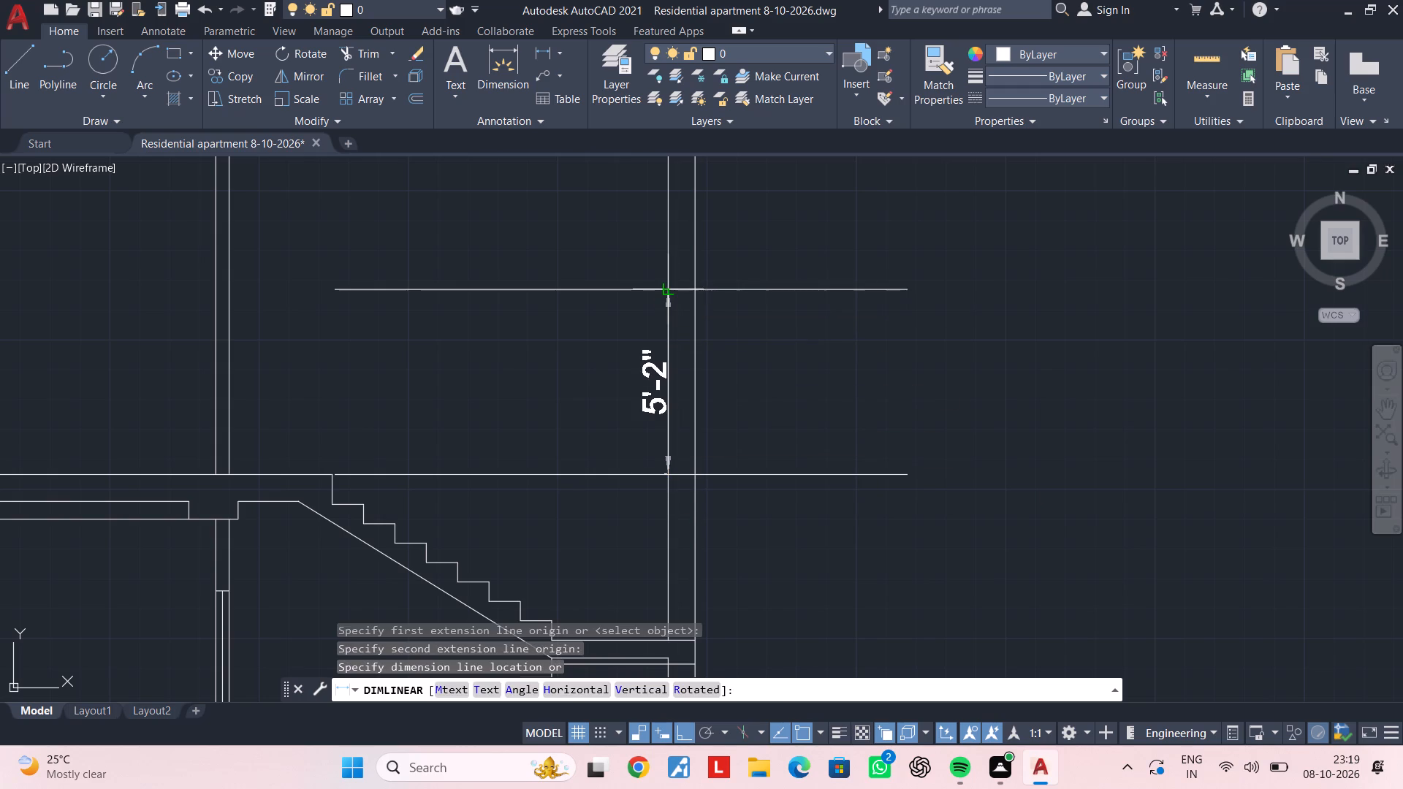
Offset the new slab-level line and the storey line above it 5'2" upward to mark their mid-landing levels.
scroll(672, 290, "down", 2)
middle_click_drag(672, 298, 669, 519)
middle_click_drag(664, 367, 650, 420)
key("Escape")
key("Escape")
key("Escape")
type("of 5'2\"")
key("Return")
left_click(633, 494)
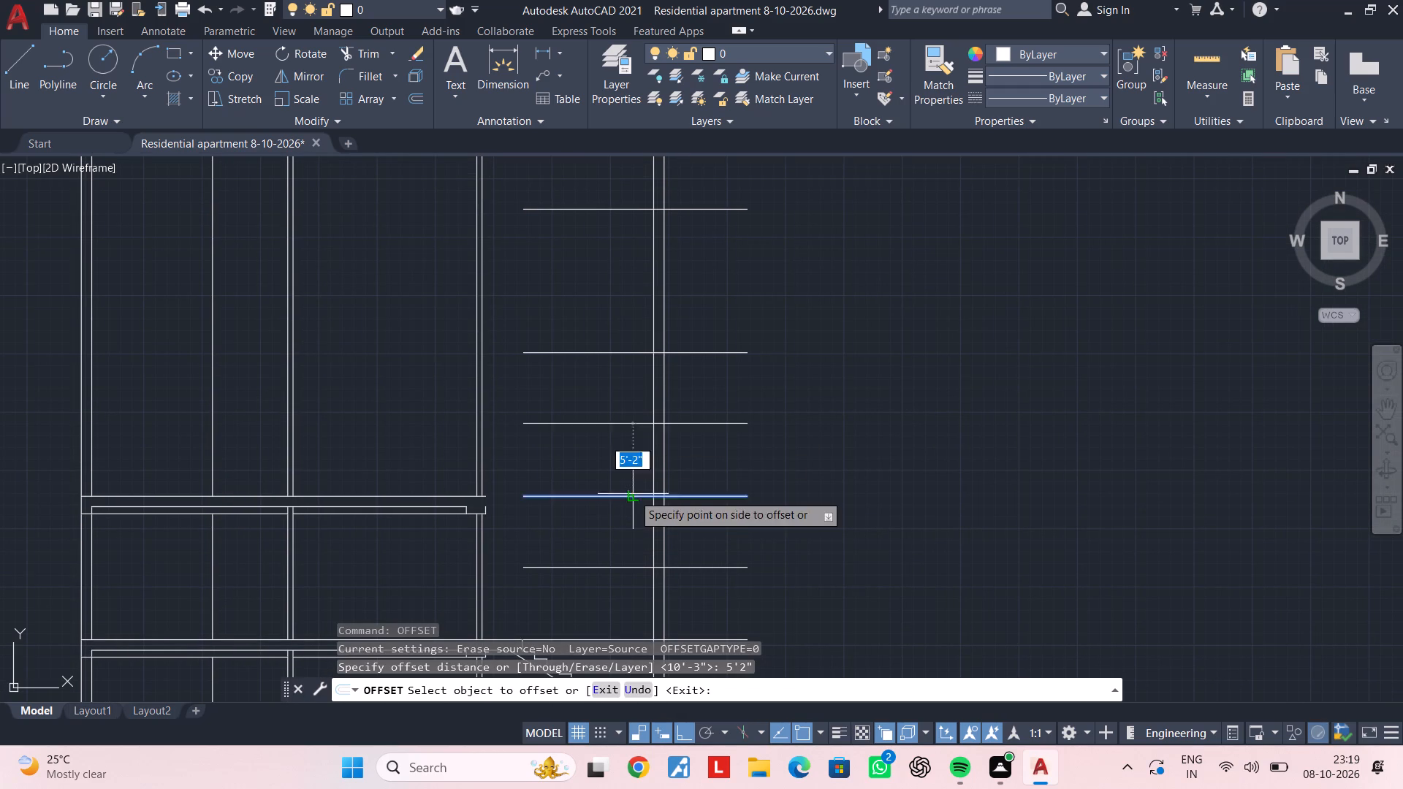
left_click(635, 442)
left_click(620, 352)
left_click(629, 267)
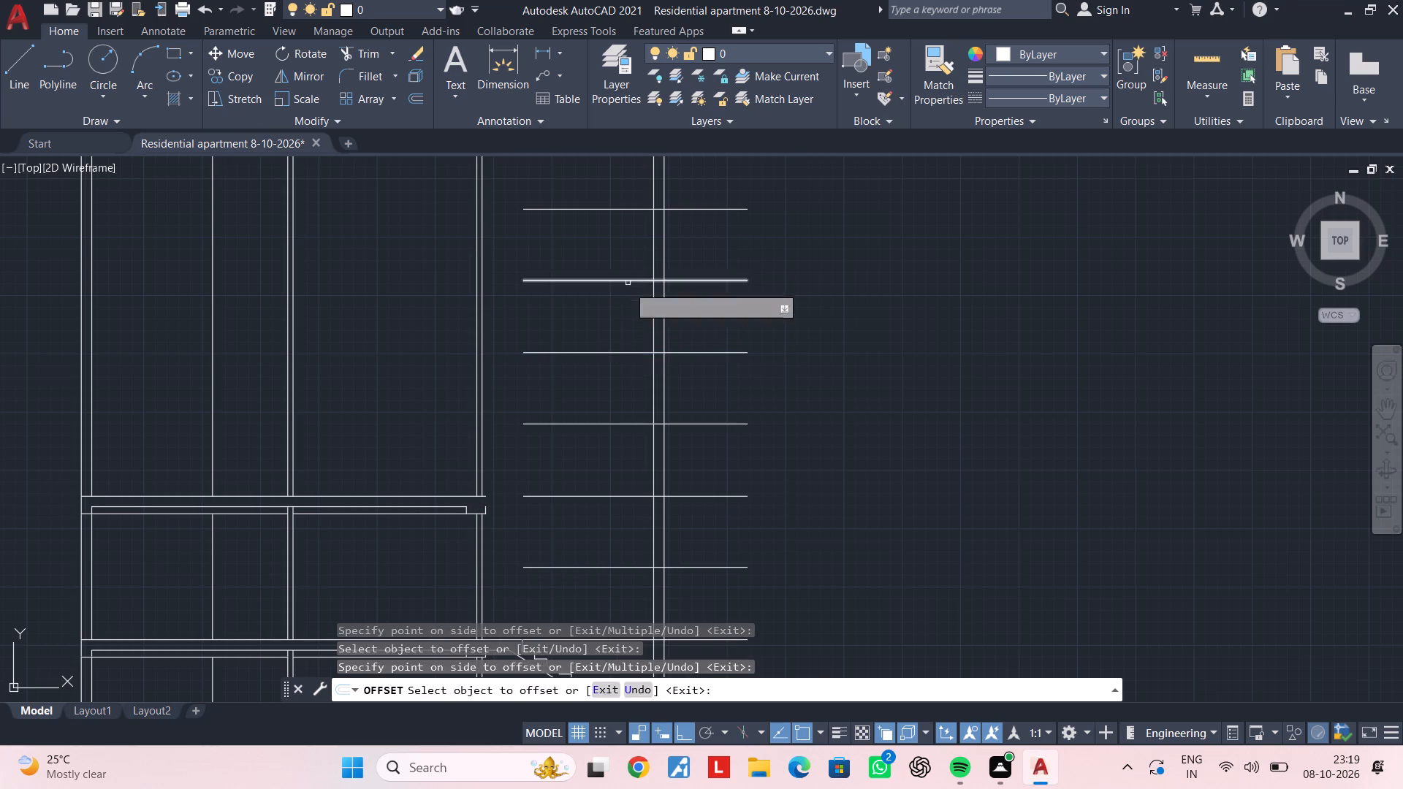
key("Escape")
scroll(637, 360, "down", 2)
key("Escape")
middle_click_drag(639, 371, 639, 336)
key("Escape")
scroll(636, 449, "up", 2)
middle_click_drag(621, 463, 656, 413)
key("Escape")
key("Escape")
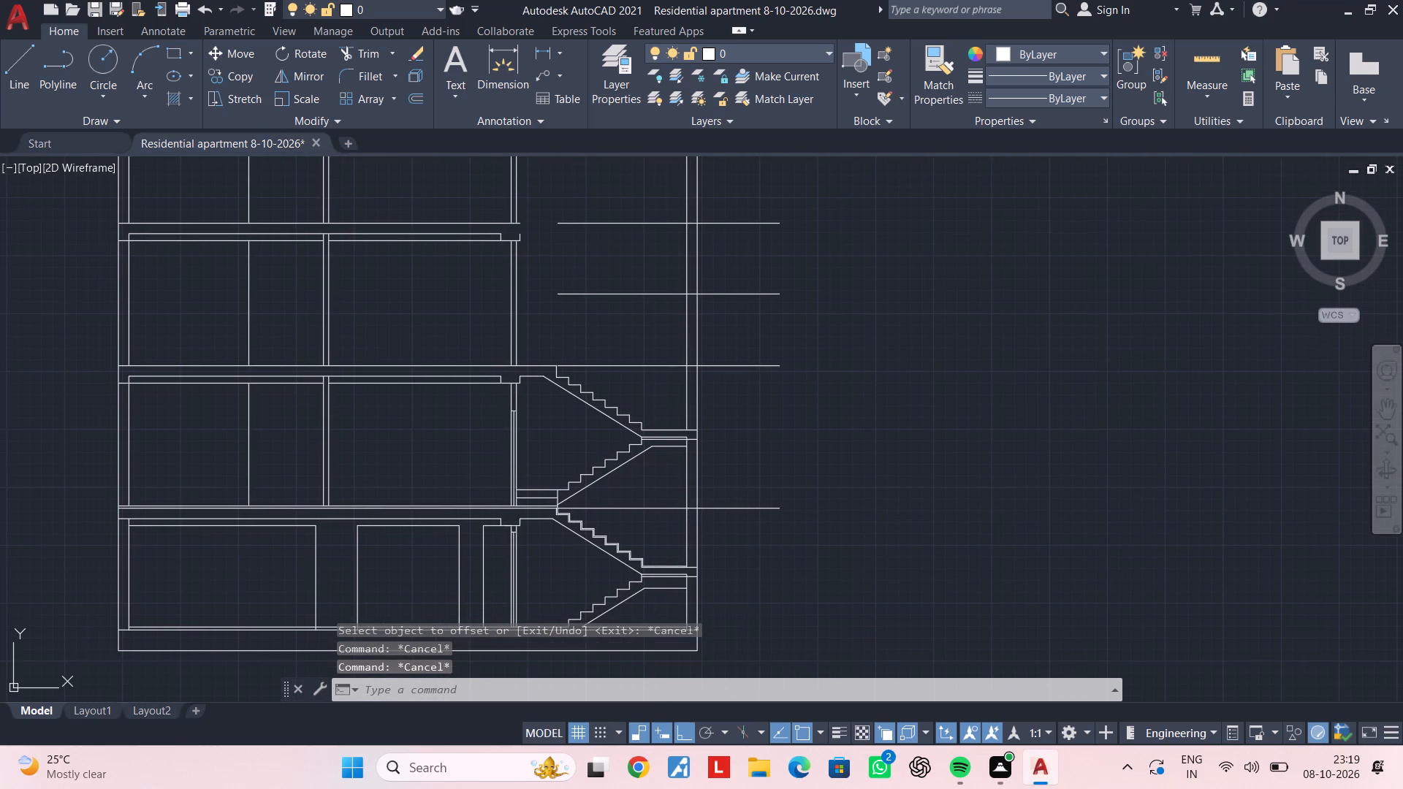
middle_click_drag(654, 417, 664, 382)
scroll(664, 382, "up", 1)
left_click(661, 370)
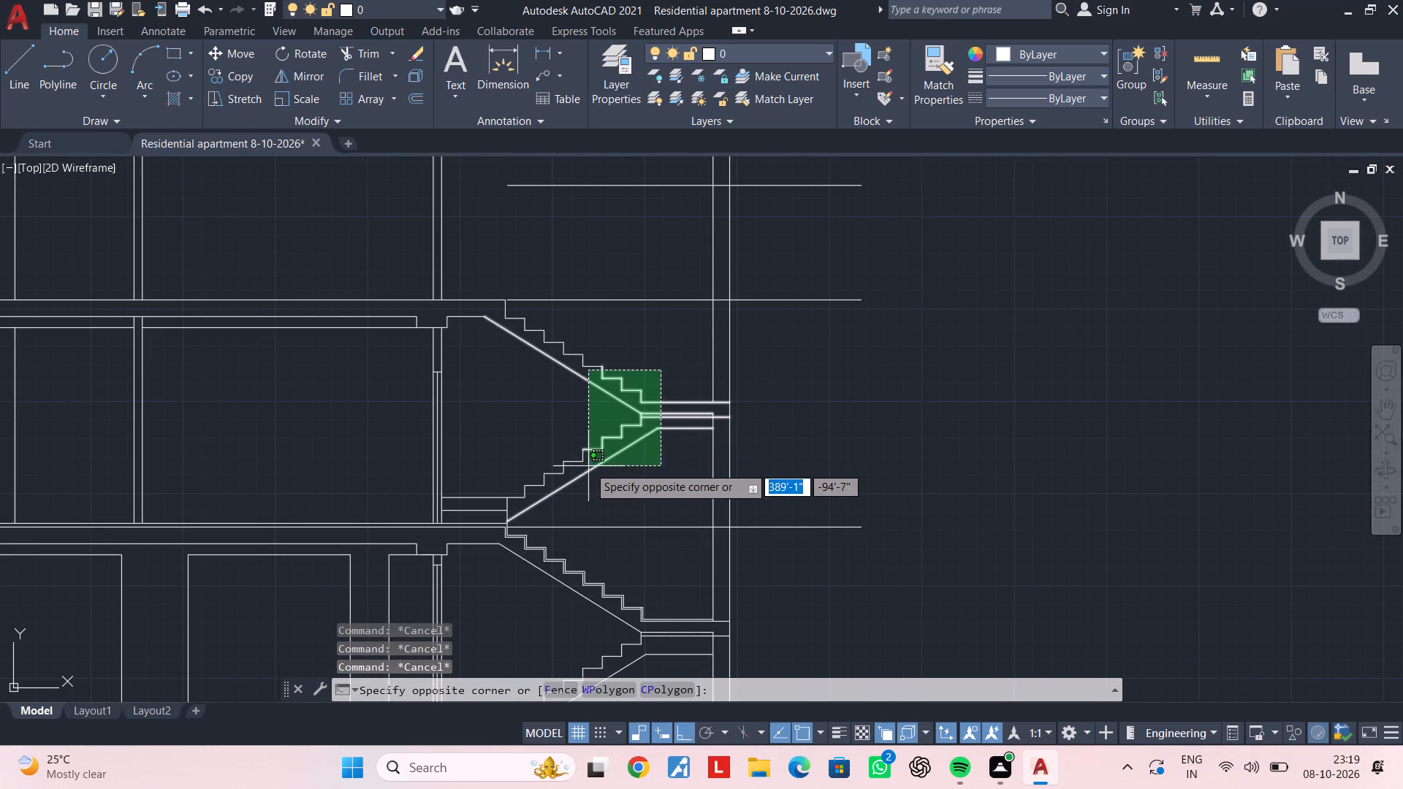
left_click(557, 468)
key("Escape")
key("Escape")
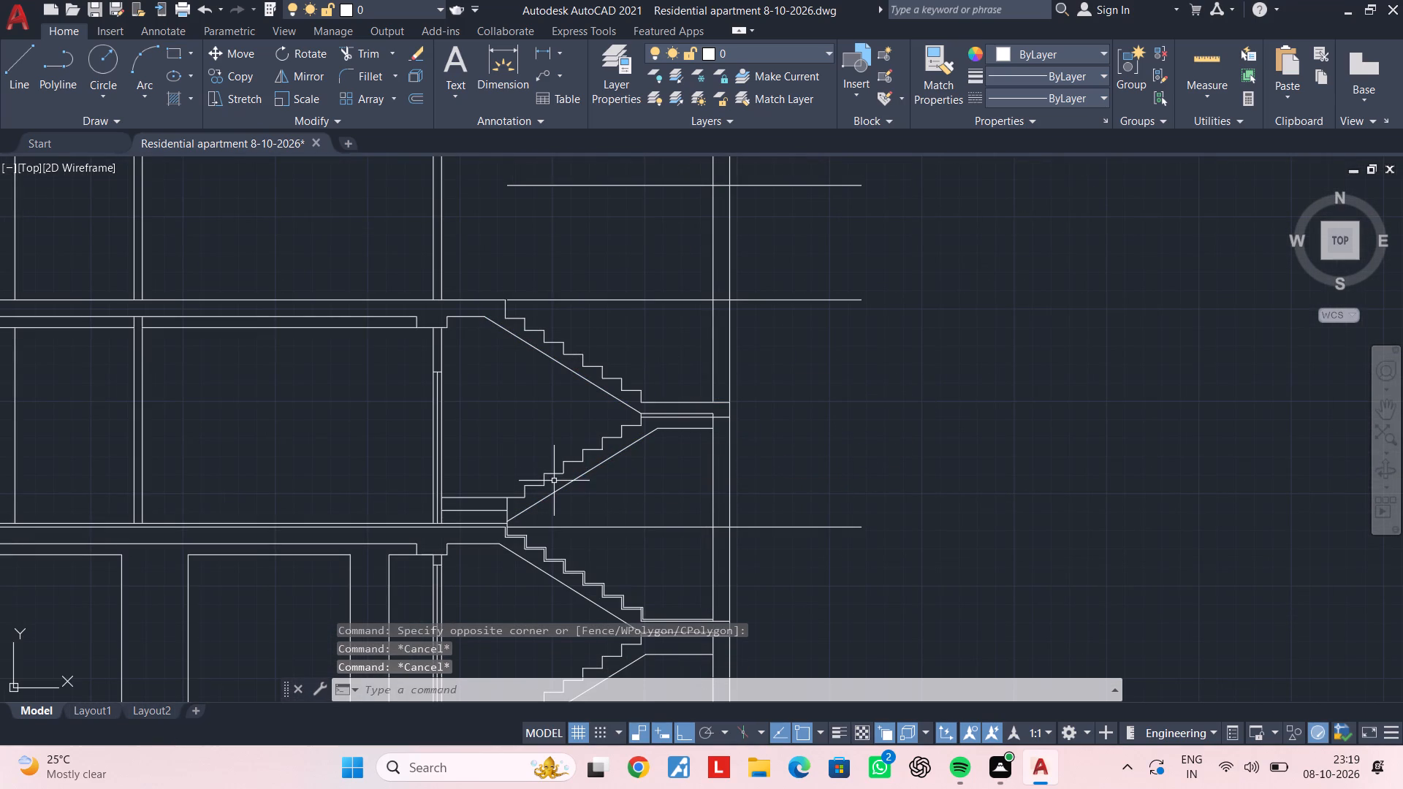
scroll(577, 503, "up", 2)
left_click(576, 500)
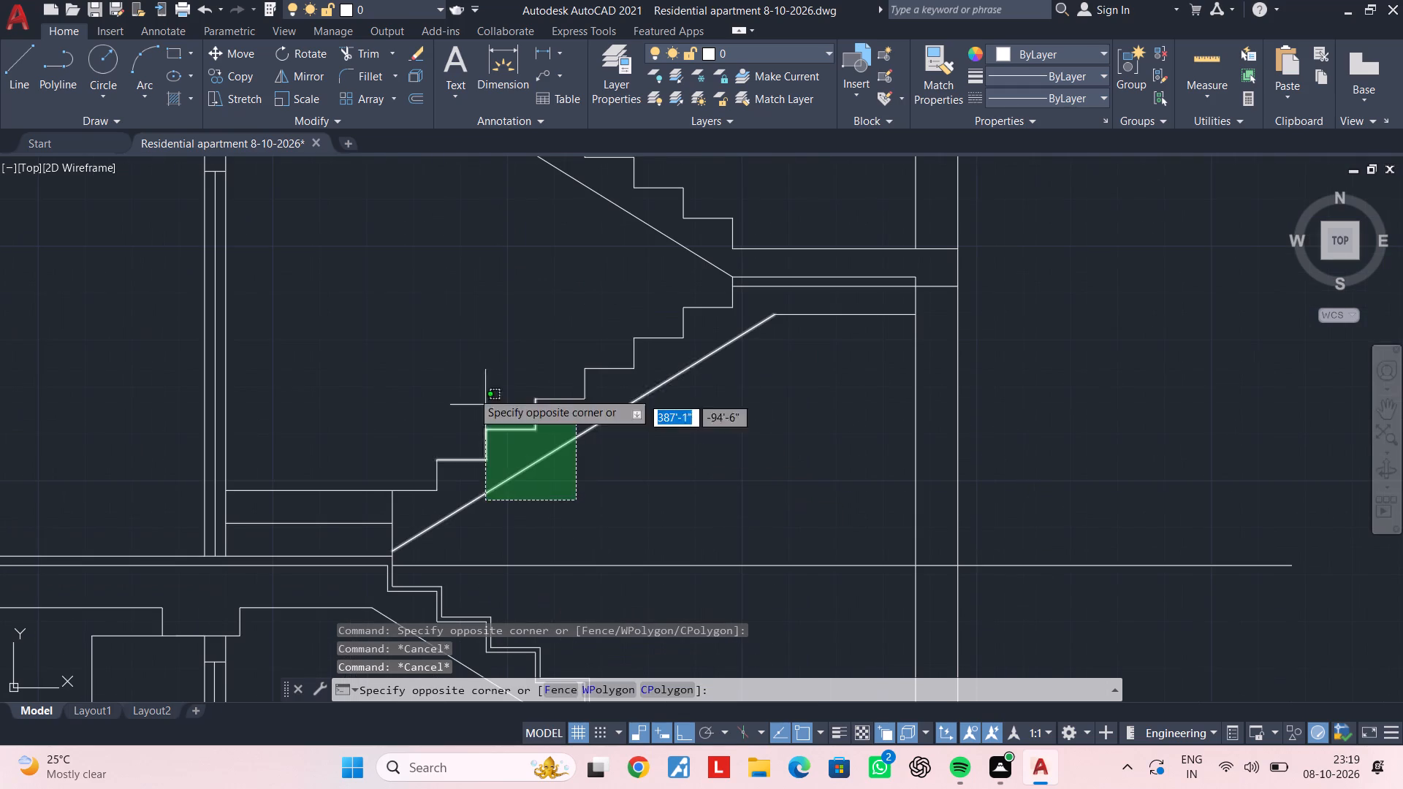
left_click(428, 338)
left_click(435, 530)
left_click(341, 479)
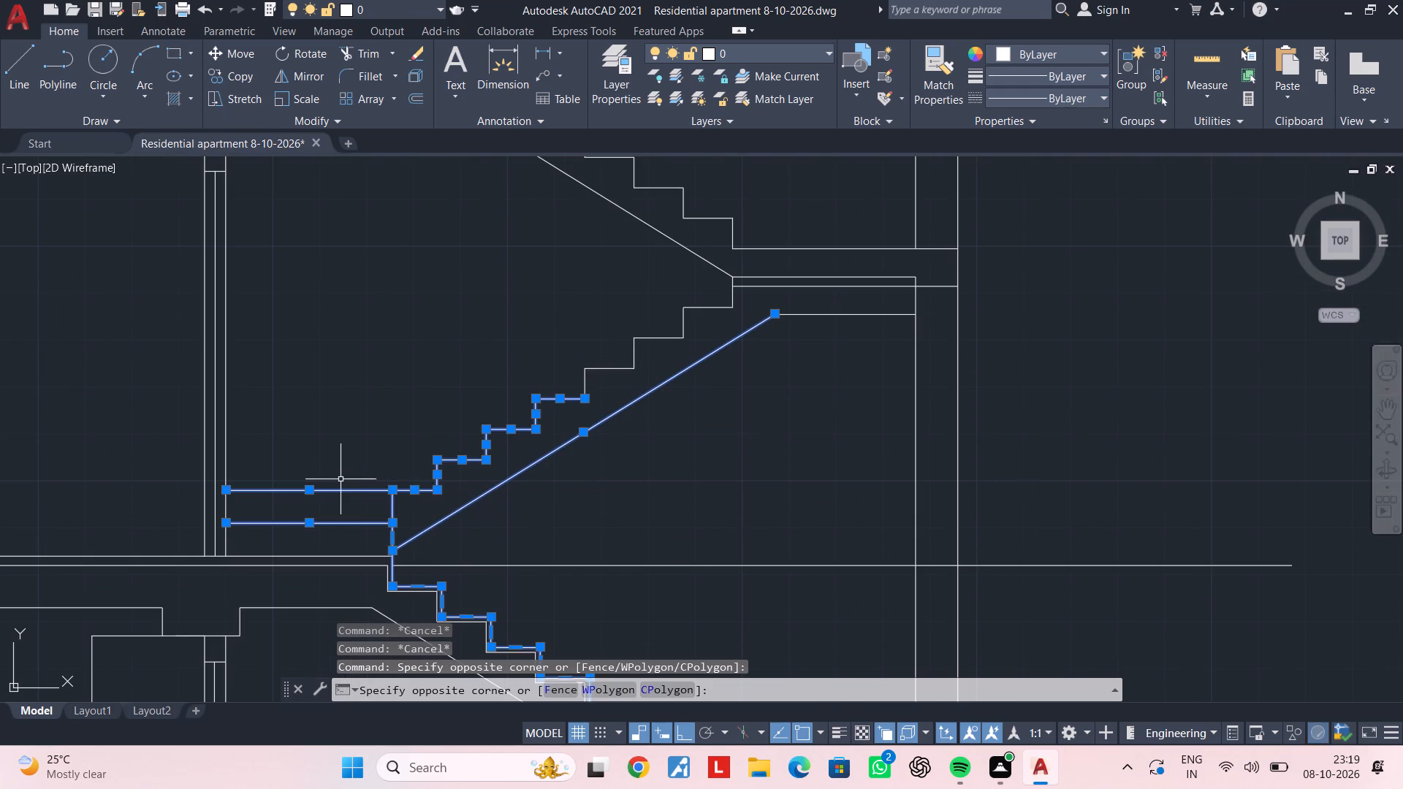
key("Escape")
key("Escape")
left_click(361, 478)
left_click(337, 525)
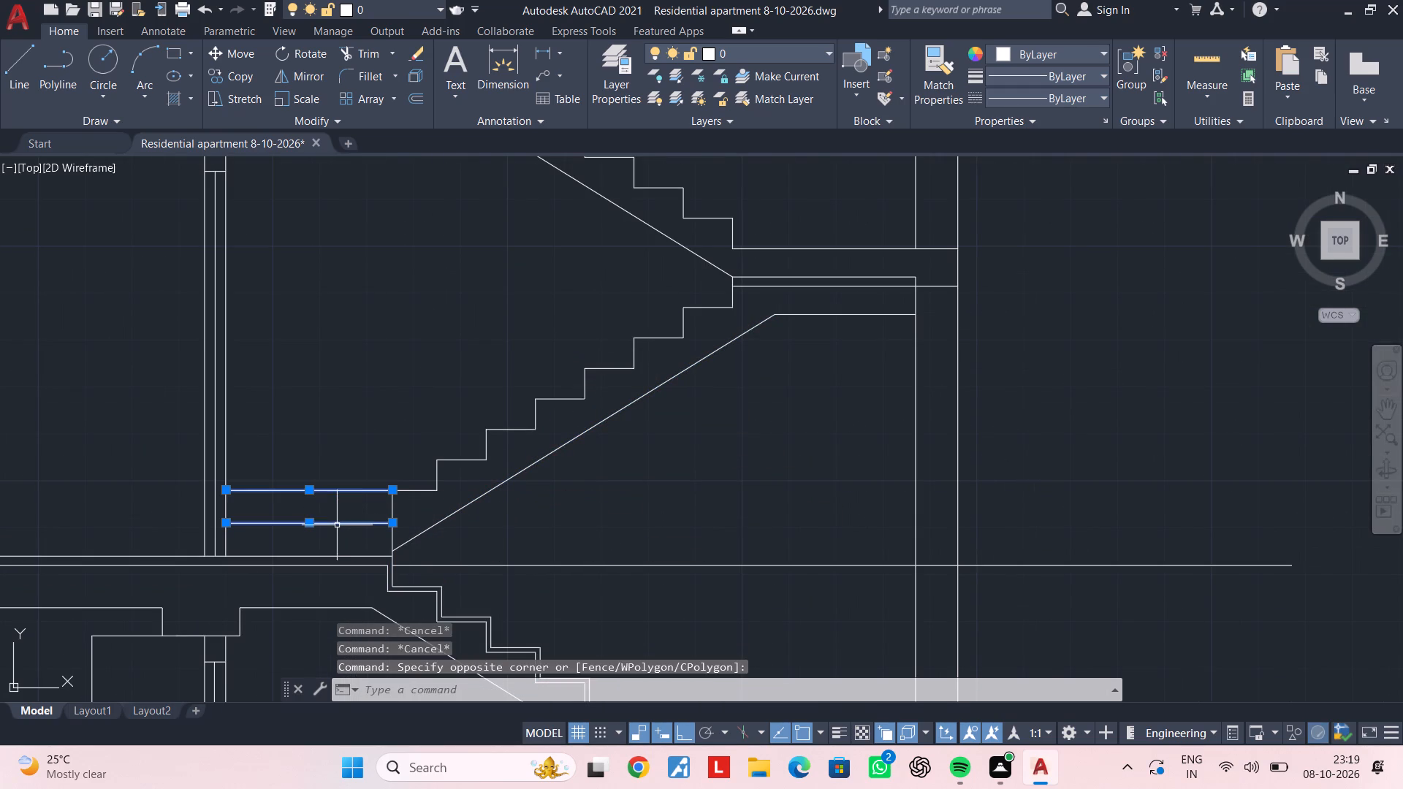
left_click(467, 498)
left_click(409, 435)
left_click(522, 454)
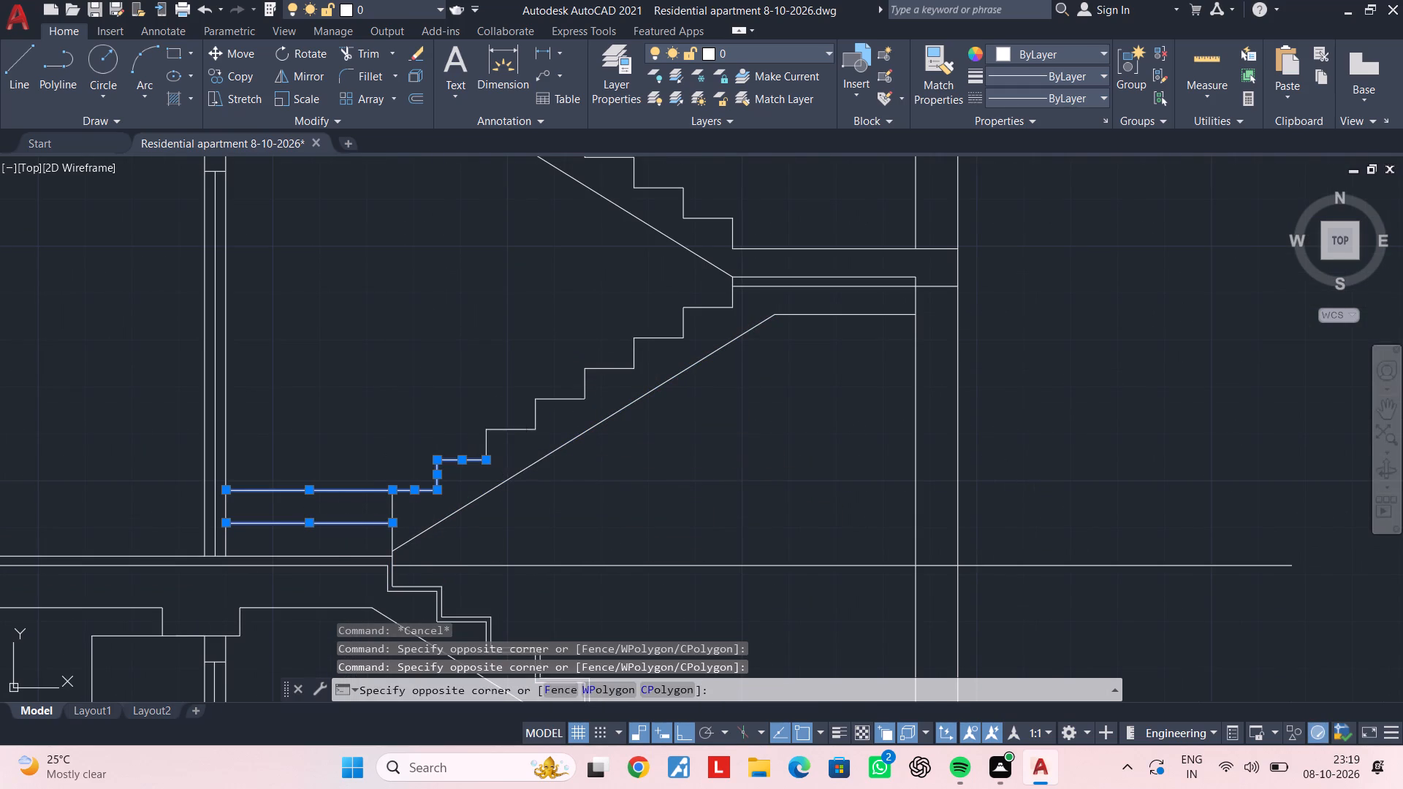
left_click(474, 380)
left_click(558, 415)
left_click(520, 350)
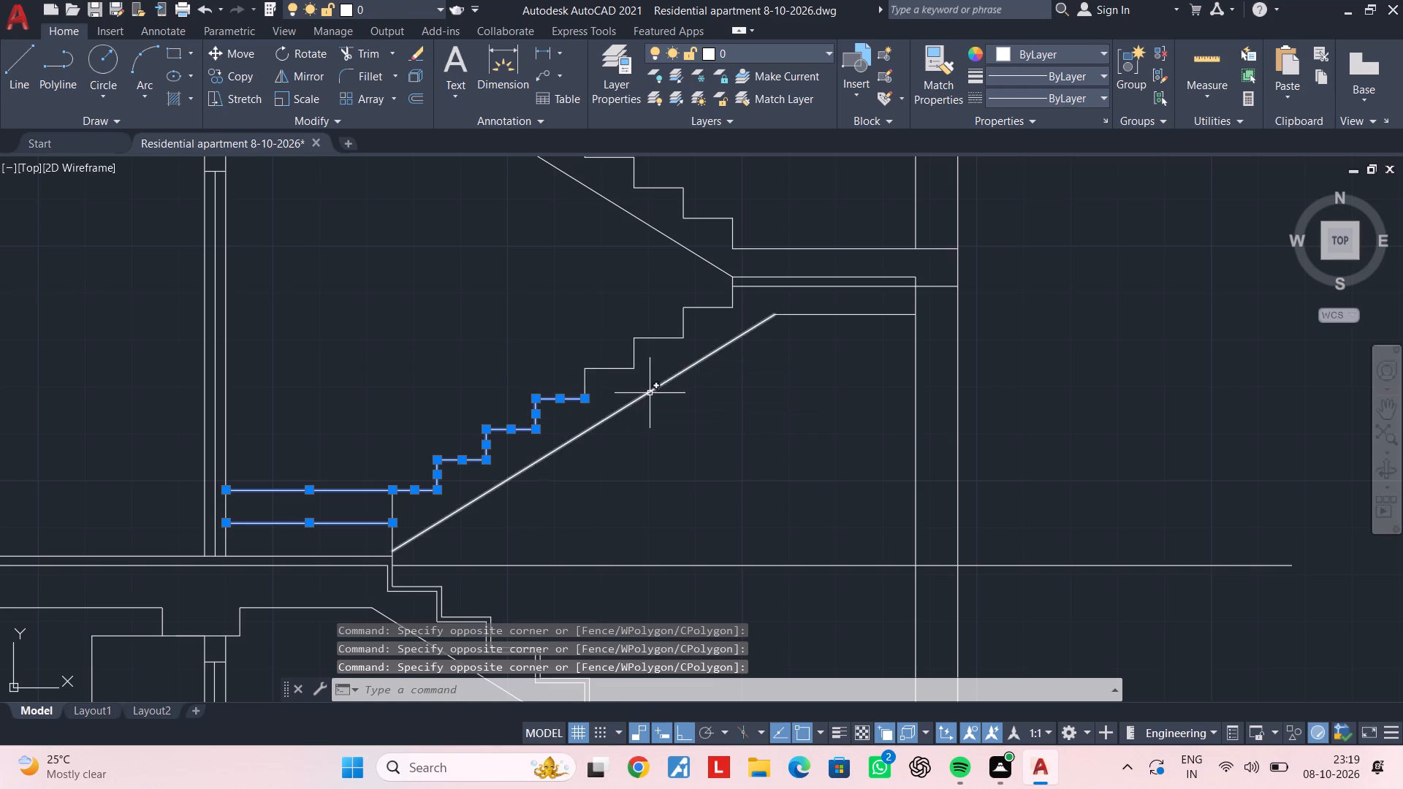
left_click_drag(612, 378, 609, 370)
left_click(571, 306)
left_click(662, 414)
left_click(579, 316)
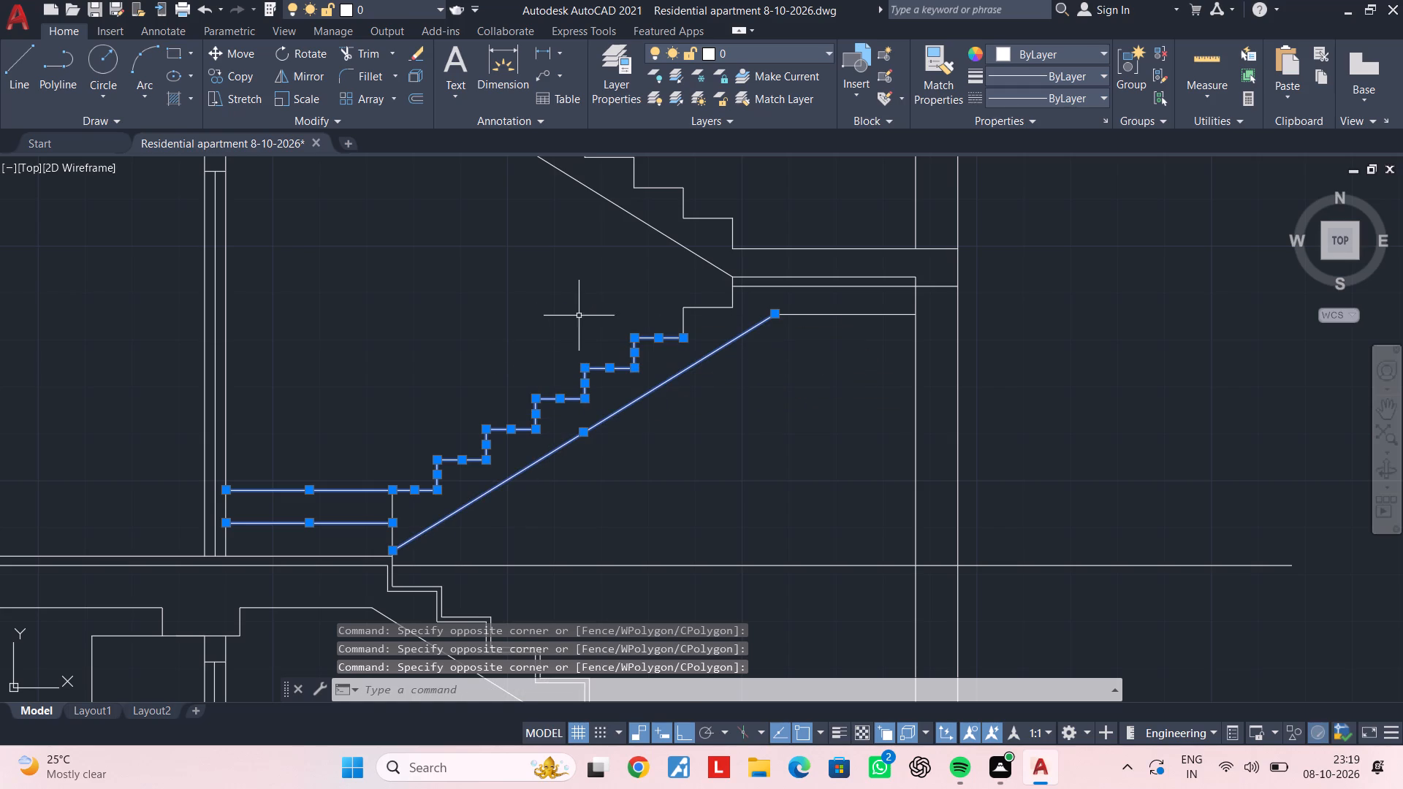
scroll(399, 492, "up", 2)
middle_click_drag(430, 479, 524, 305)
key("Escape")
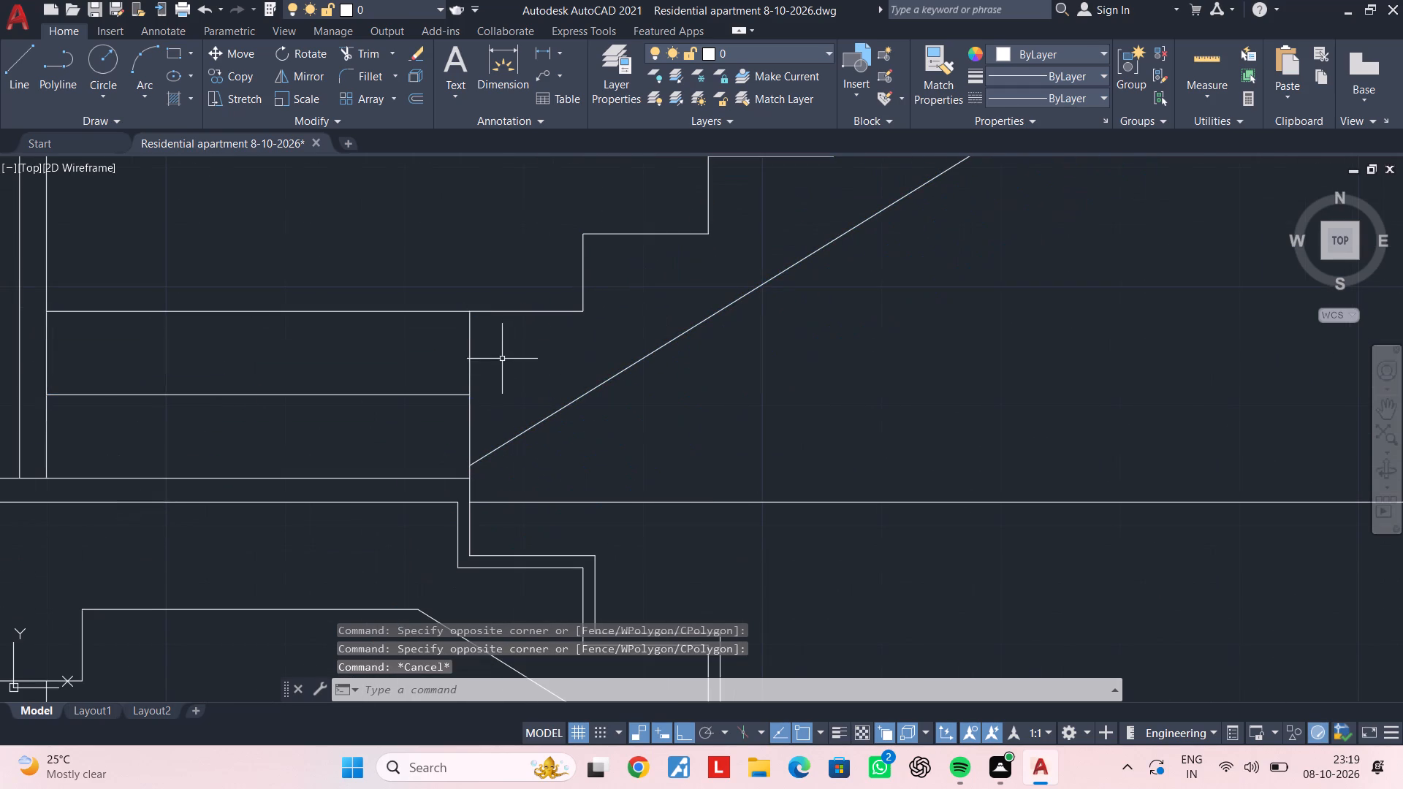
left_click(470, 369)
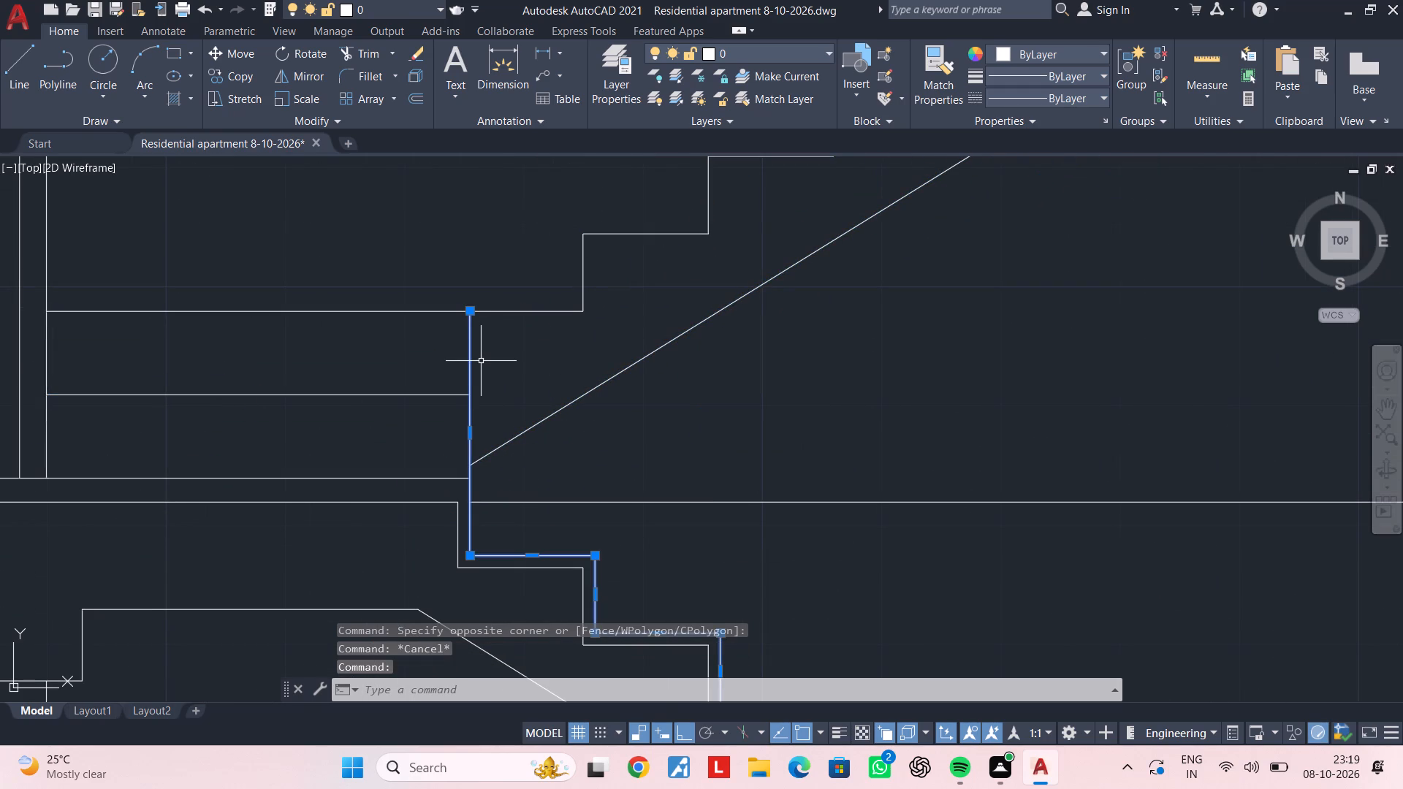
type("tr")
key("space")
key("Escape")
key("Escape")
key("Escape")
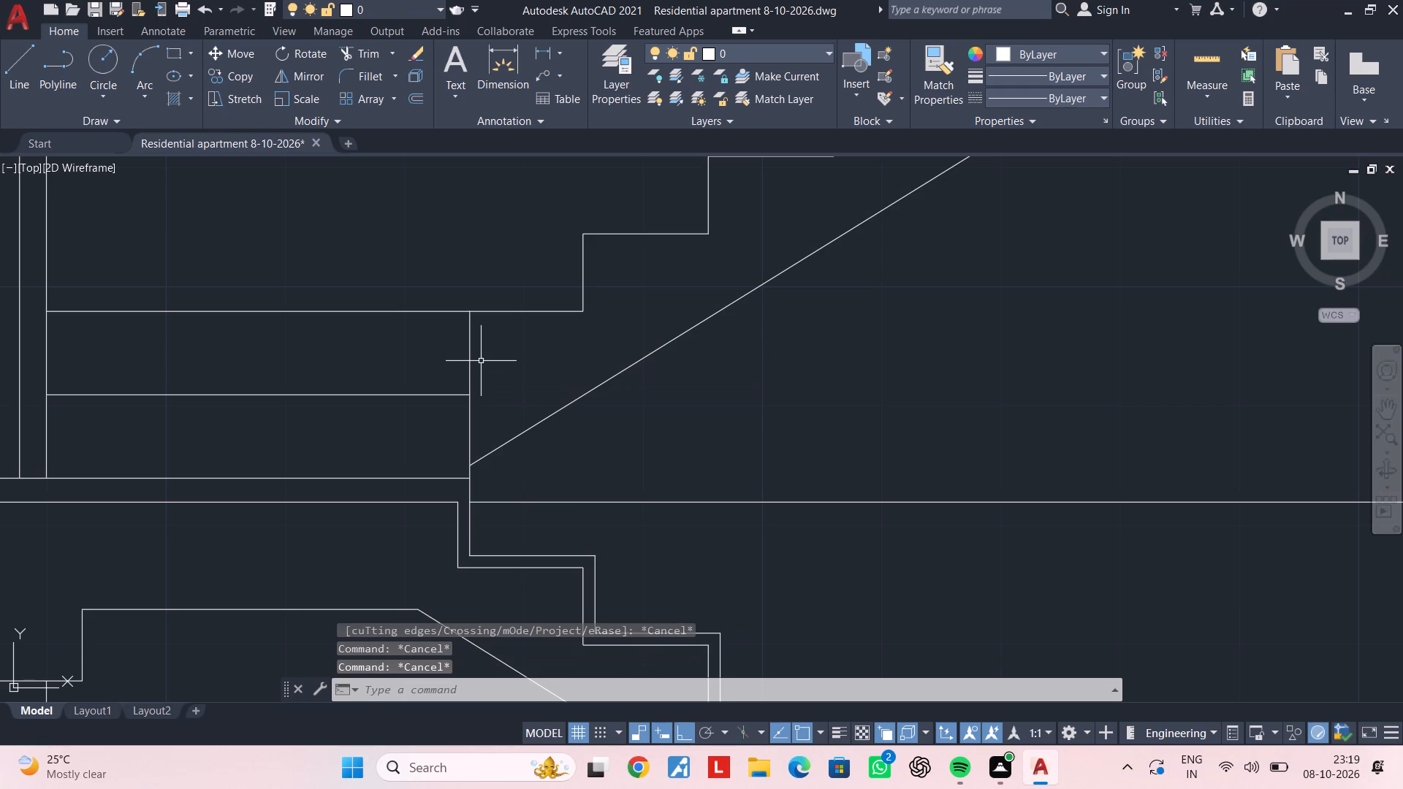
Trim the vertical end of the lower flight's stepped outline above the floor line, at the foot of the upper flight.
key("t")
type("r")
key("space")
left_click(471, 358)
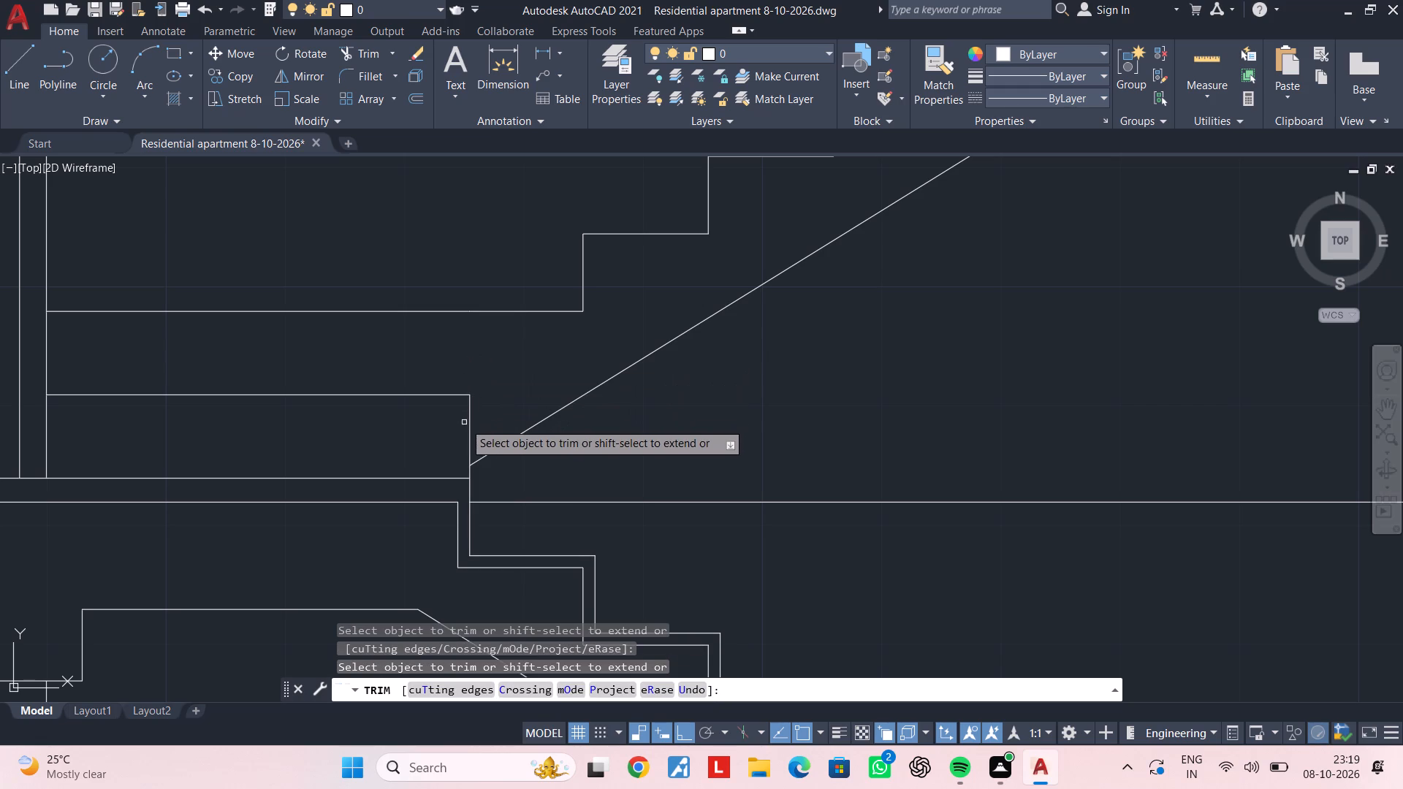
left_click(471, 424)
scroll(472, 465, "up", 2)
left_click(461, 481)
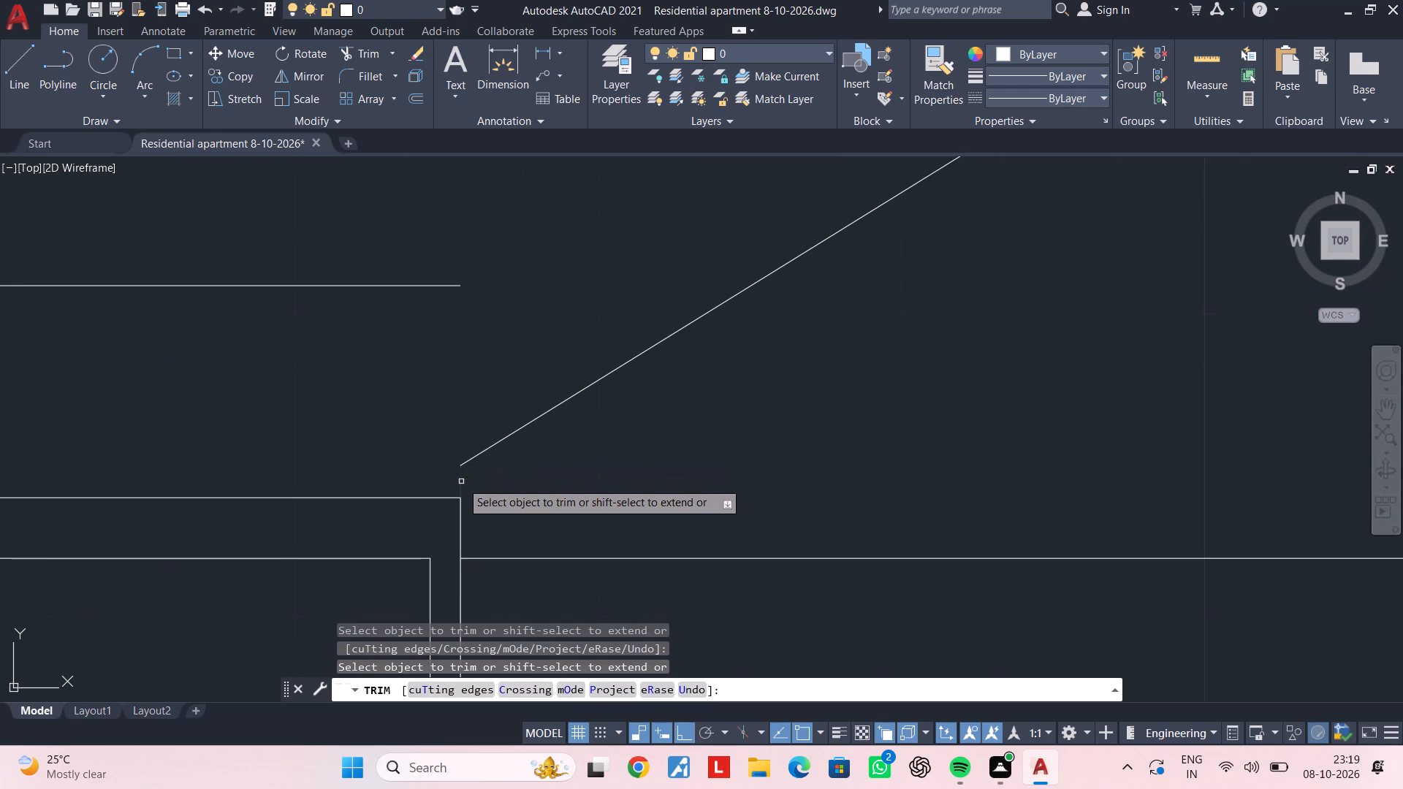
left_click(461, 519)
key("Escape")
key("Escape")
key("Escape")
Draw a separate vertical line from the floor line up to the top landing line at the foot of the upper flight.
key("l")
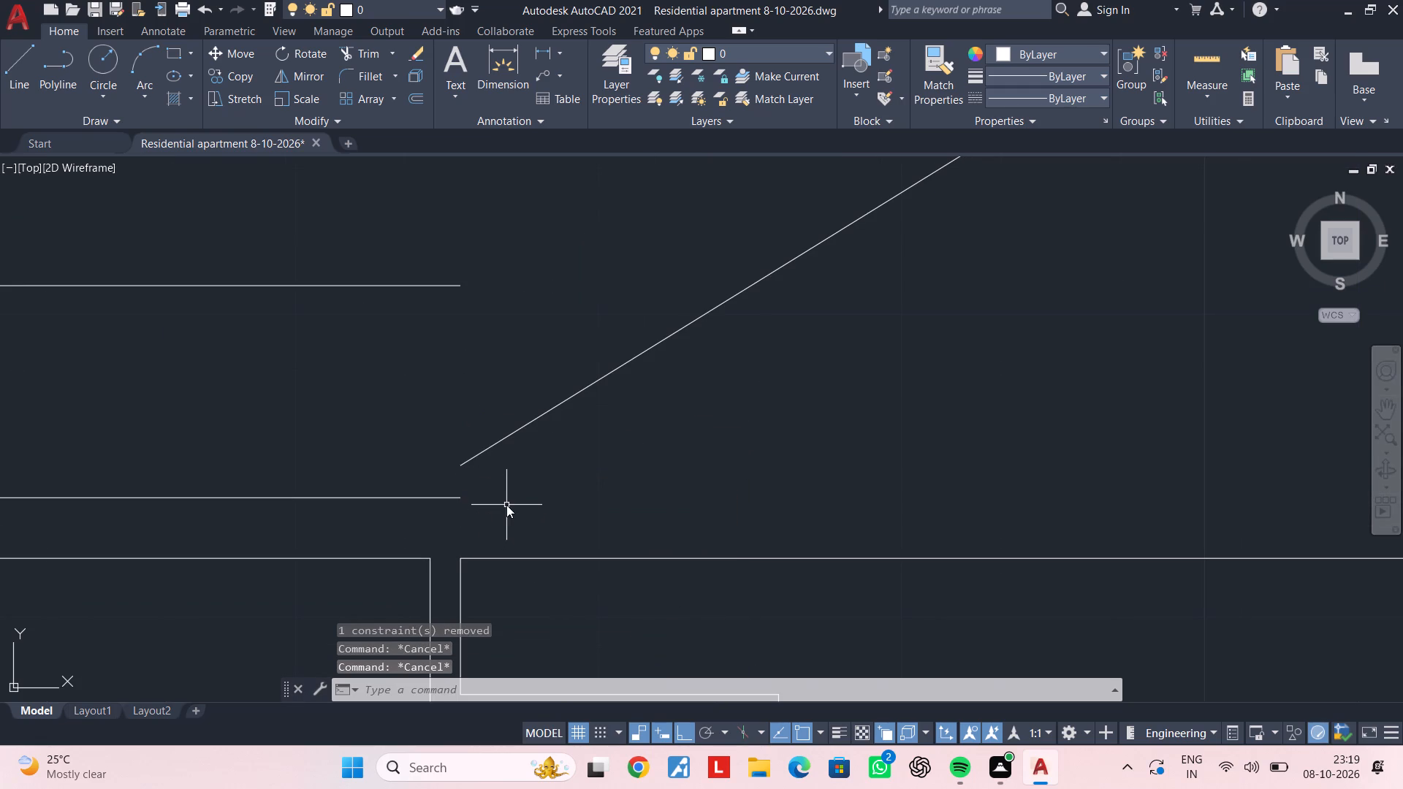
key("space")
left_click(459, 558)
scroll(466, 298, "down", 1)
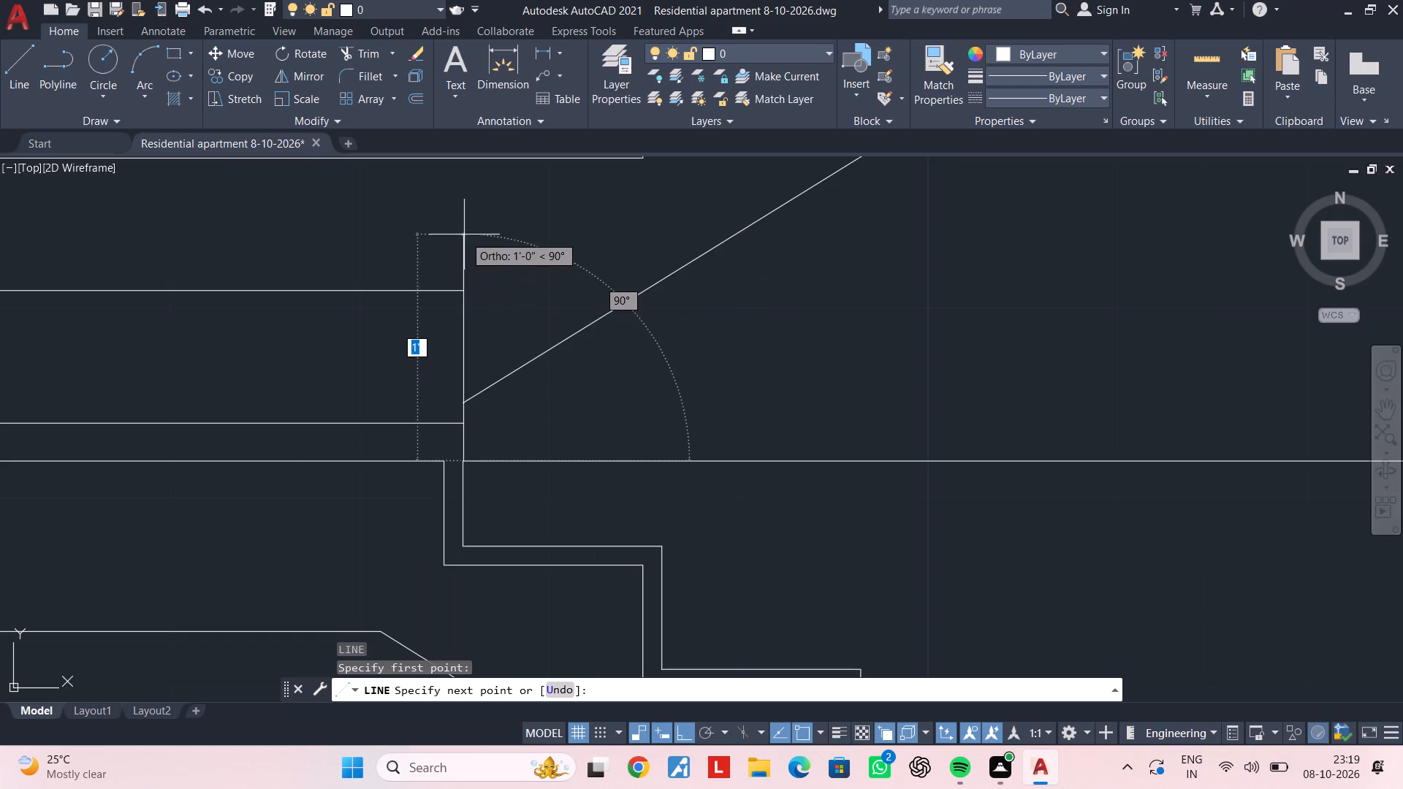
middle_click_drag(464, 240, 441, 418)
scroll(441, 321, "down", 1)
left_click(438, 335)
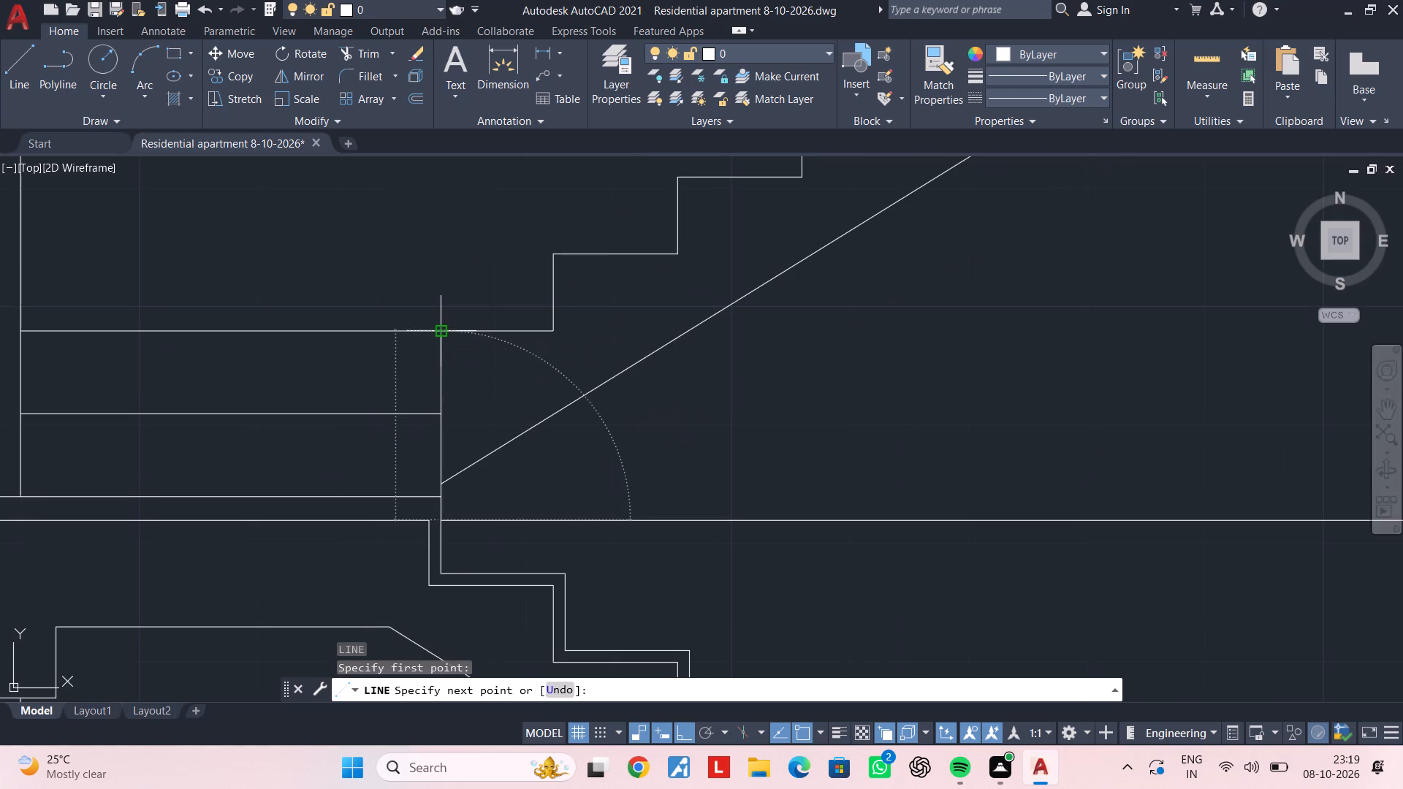
key("Escape")
key("Escape")
key("Escape")
key("Escape")
key("Escape")
key("Escape")
Copy the storey's two stair flights and landing lines from the mid-landing's inner-wall end up to the next mid-landing level line.
left_click(465, 281)
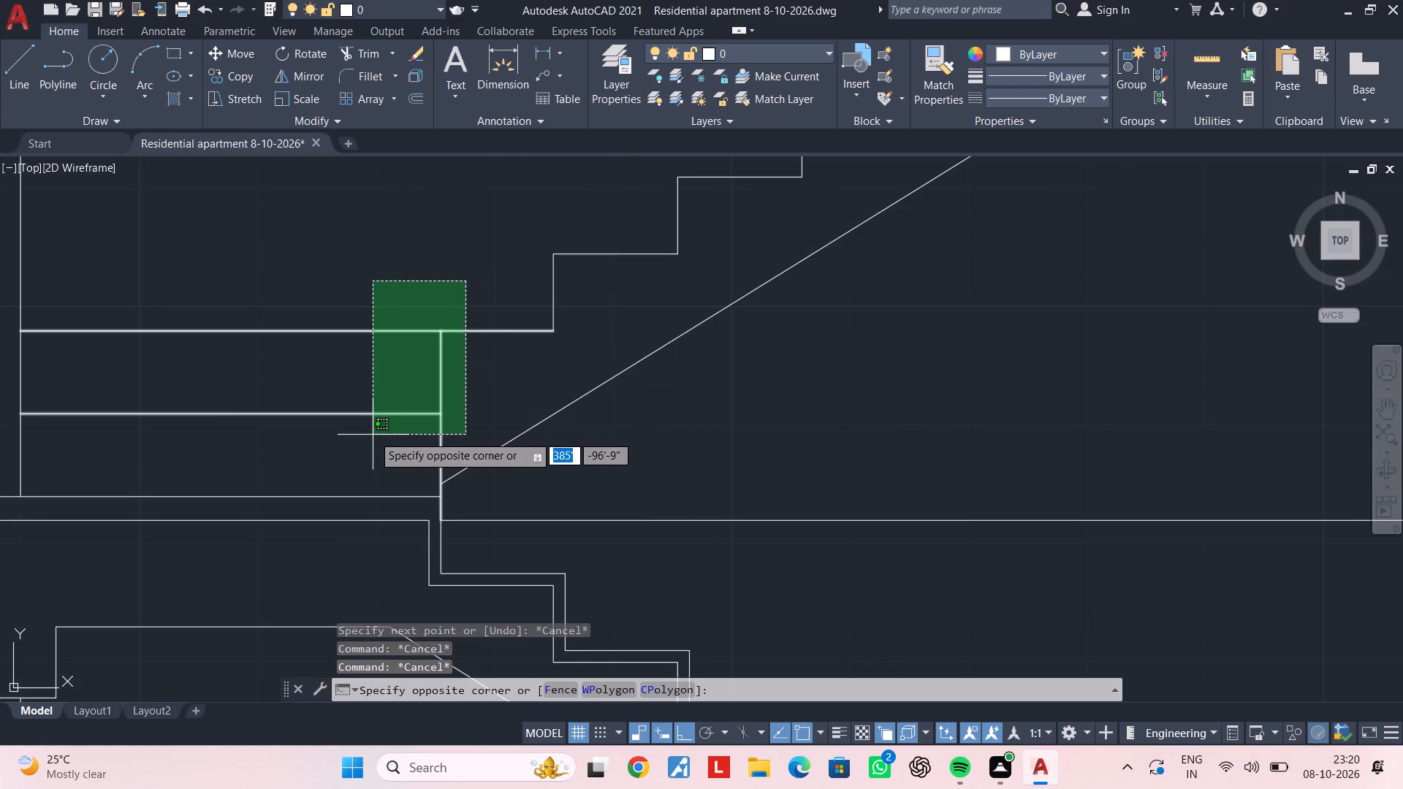
left_click(373, 435)
left_click(563, 445)
left_click(471, 269)
scroll(492, 269, "down", 3)
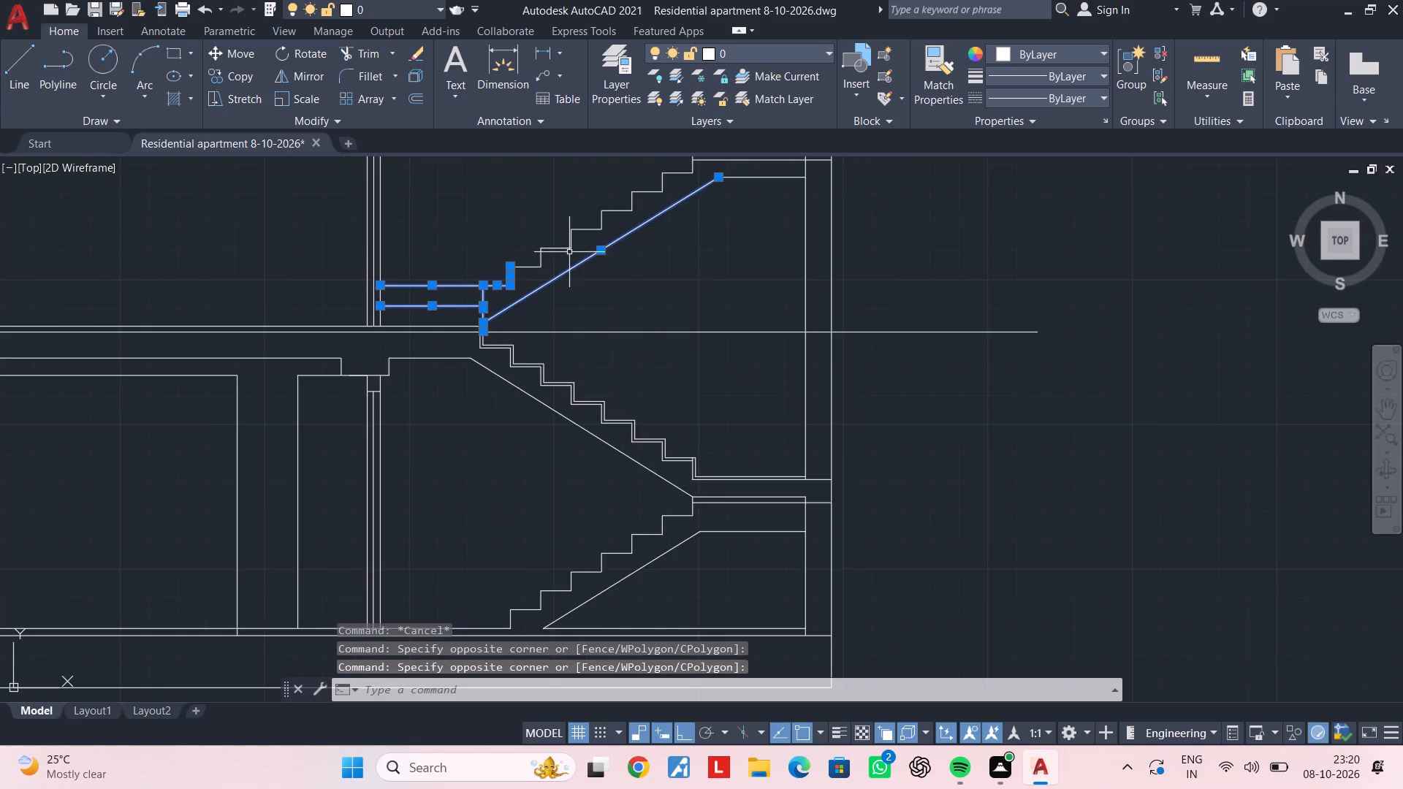
middle_click_drag(569, 254, 499, 405)
scroll(500, 405, "up", 2)
left_click(712, 199)
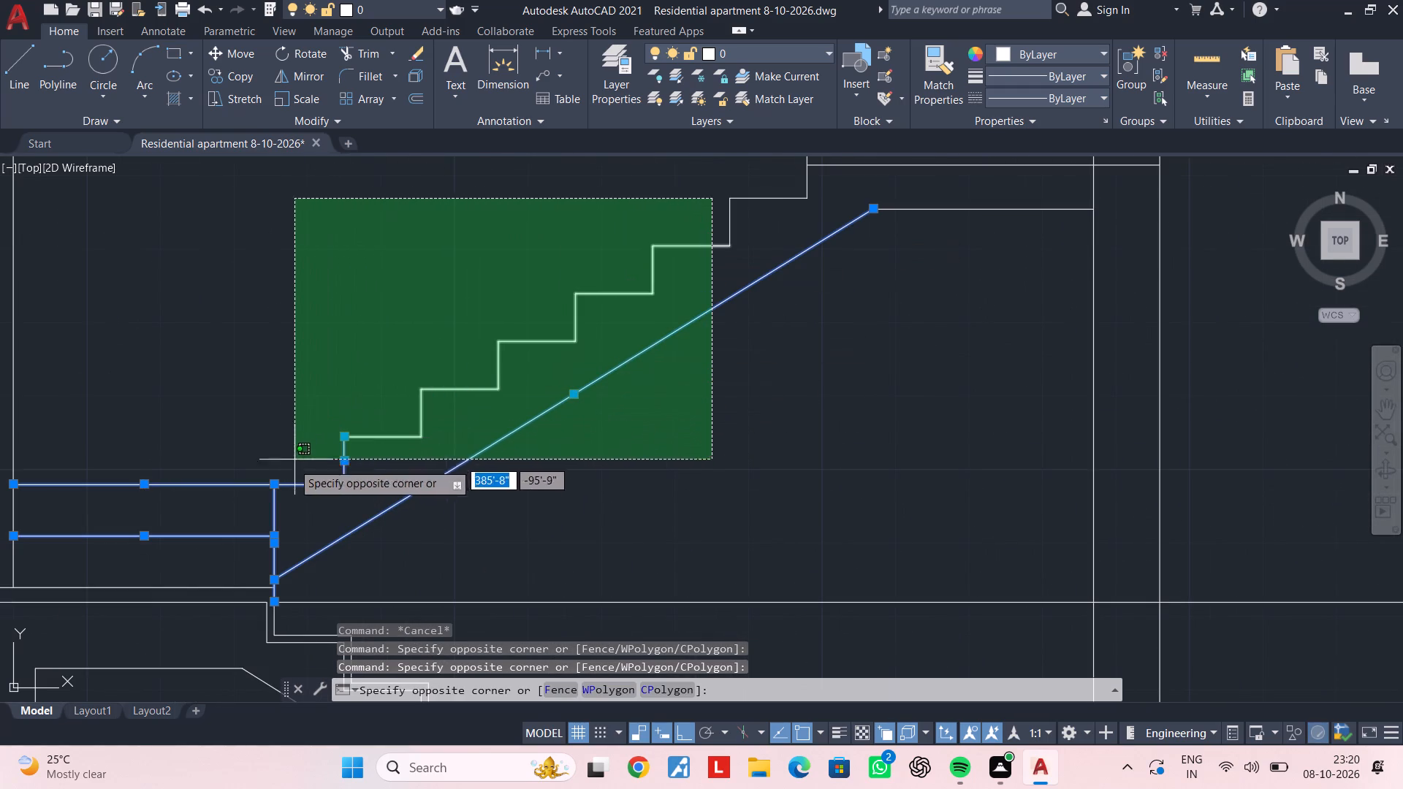
left_click(283, 477)
scroll(482, 382, "down", 2)
middle_click_drag(494, 392, 415, 514)
scroll(482, 465, "up", 2)
left_click(617, 419)
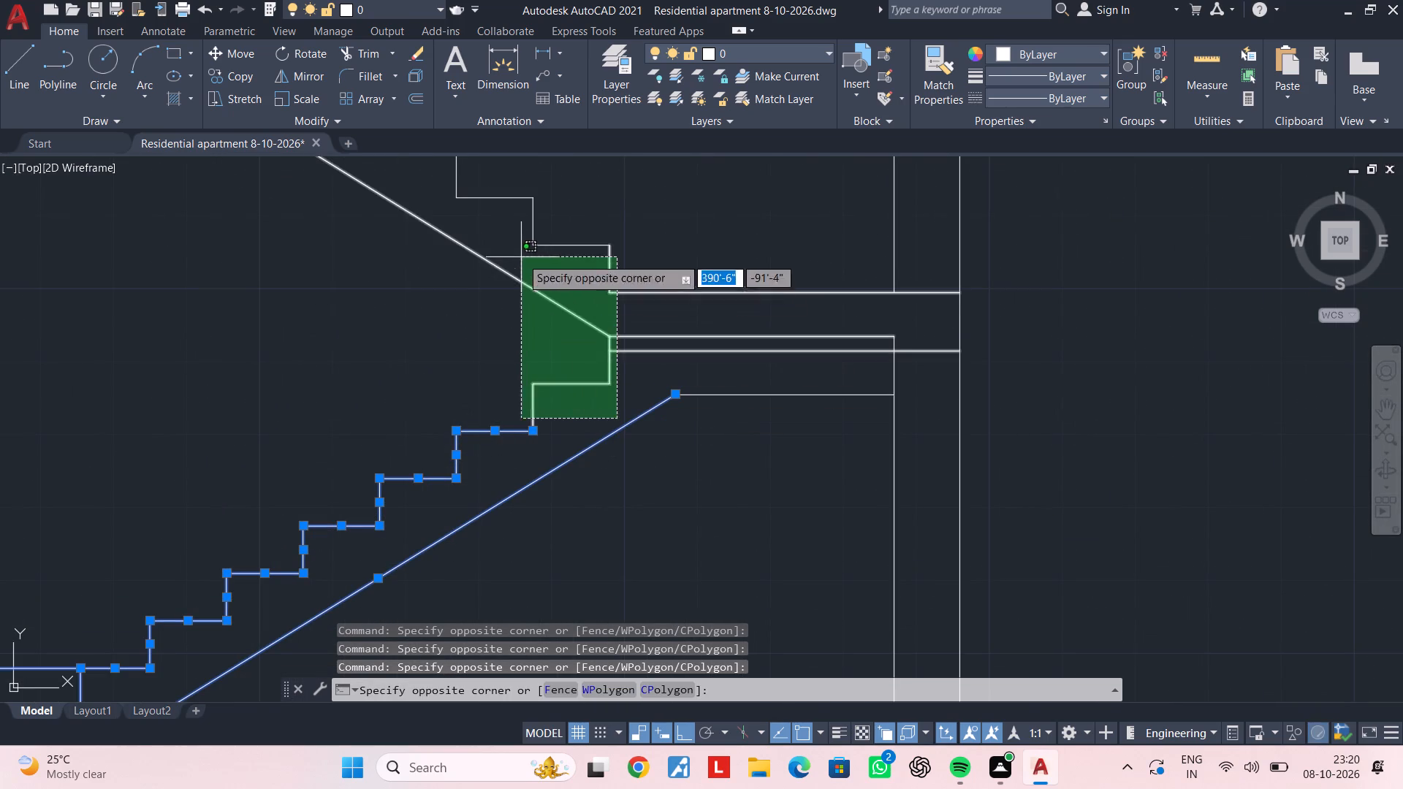
left_click(521, 257)
left_click(734, 440)
left_click(707, 254)
scroll(707, 254, "down", 1)
middle_click_drag(710, 286, 710, 466)
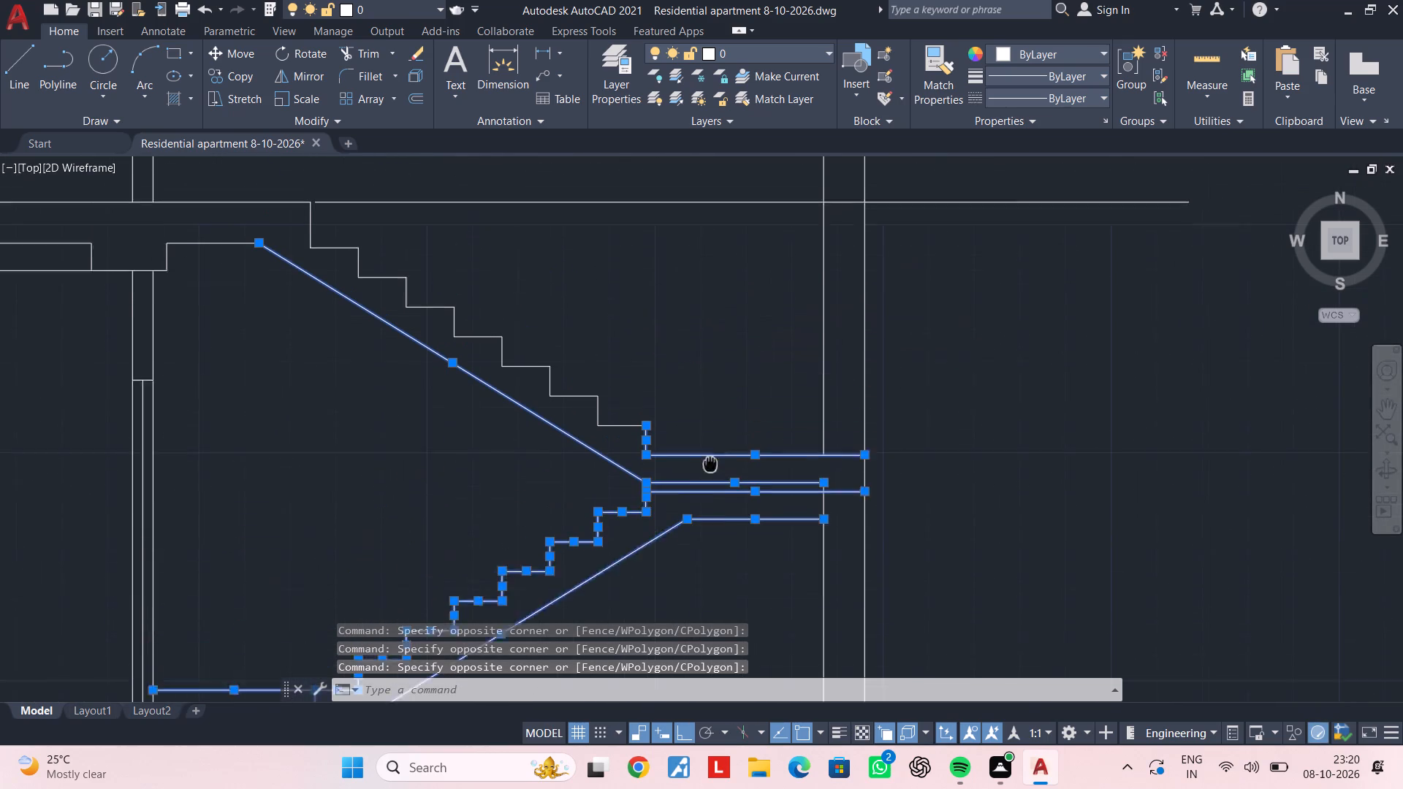
middle_click_drag(710, 466, 710, 483)
left_click(665, 393)
left_click(511, 506)
middle_click_drag(506, 384, 504, 476)
left_click_drag(533, 404, 501, 441)
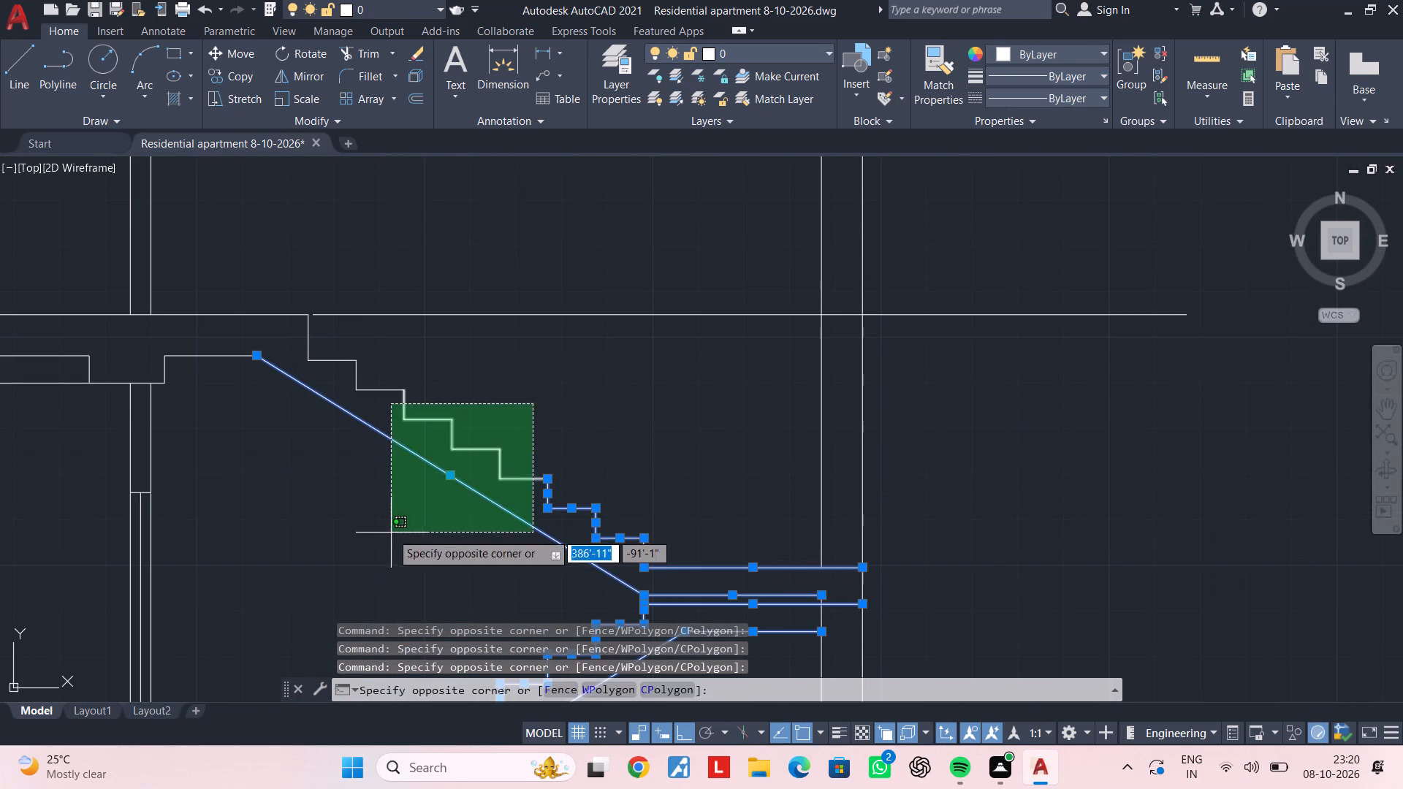
left_click(390, 533)
middle_click_drag(429, 397, 637, 414)
scroll(596, 384, "up", 1)
left_click(583, 359)
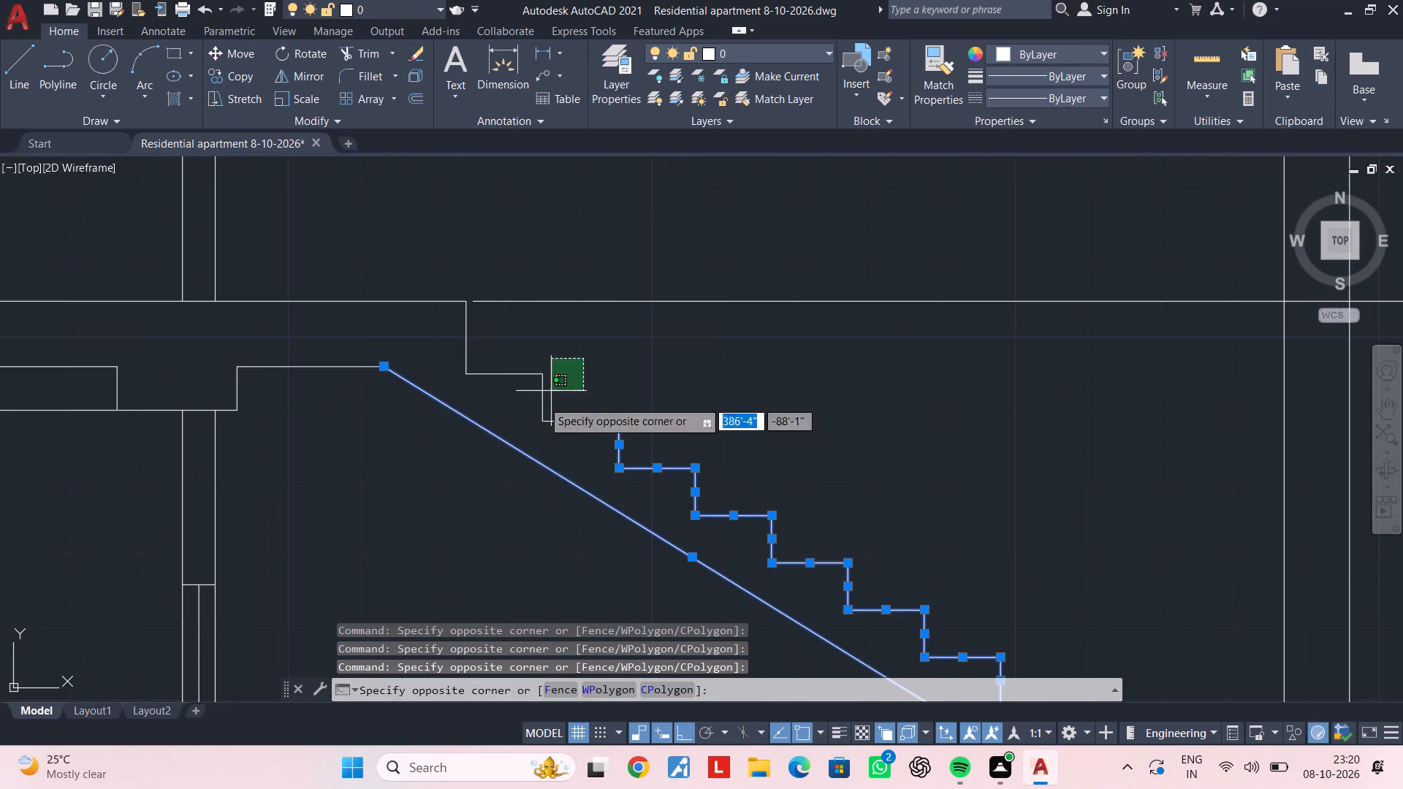
left_click(446, 493)
middle_click_drag(765, 411, 363, 292)
scroll(707, 411, "down", 2)
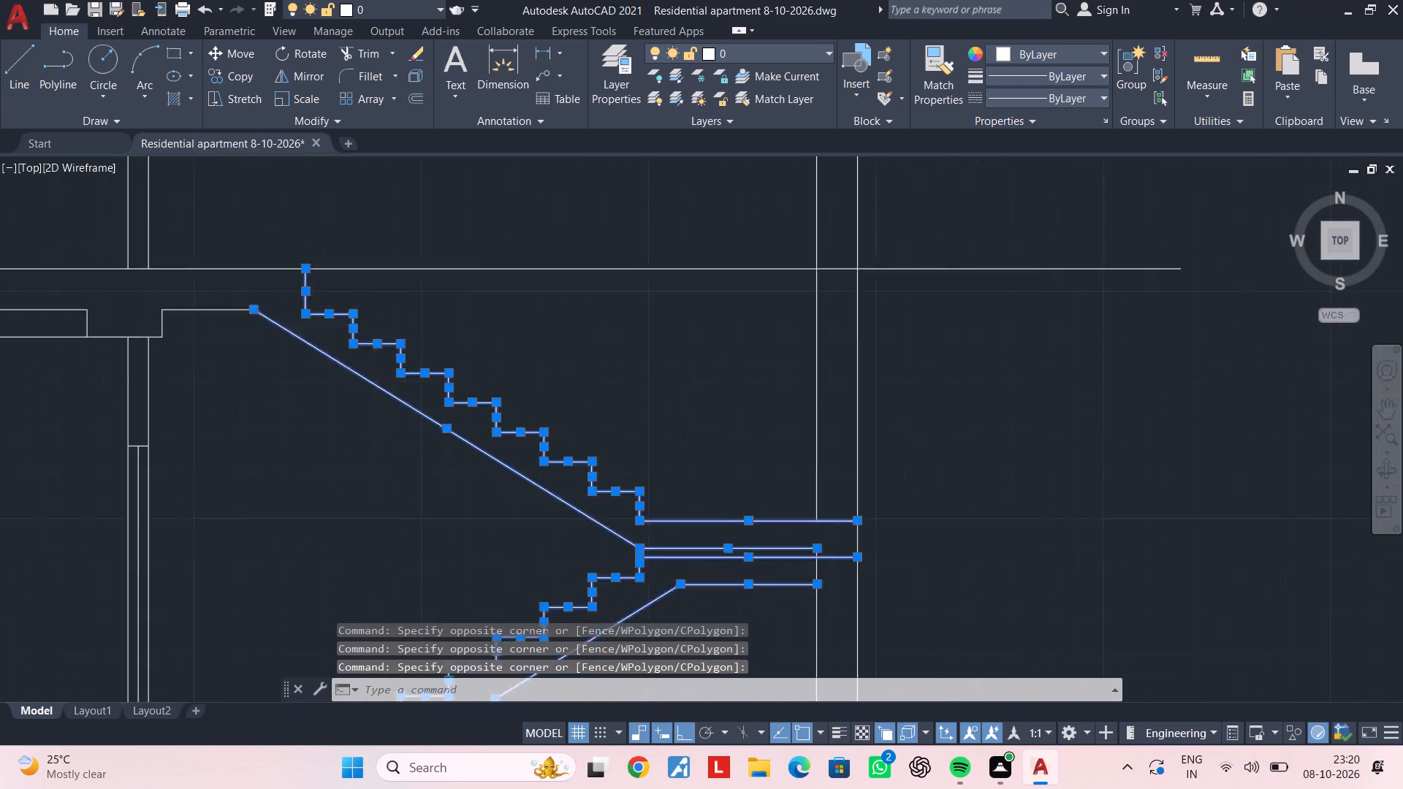
middle_click_drag(707, 411, 579, 332)
type("co")
key("space")
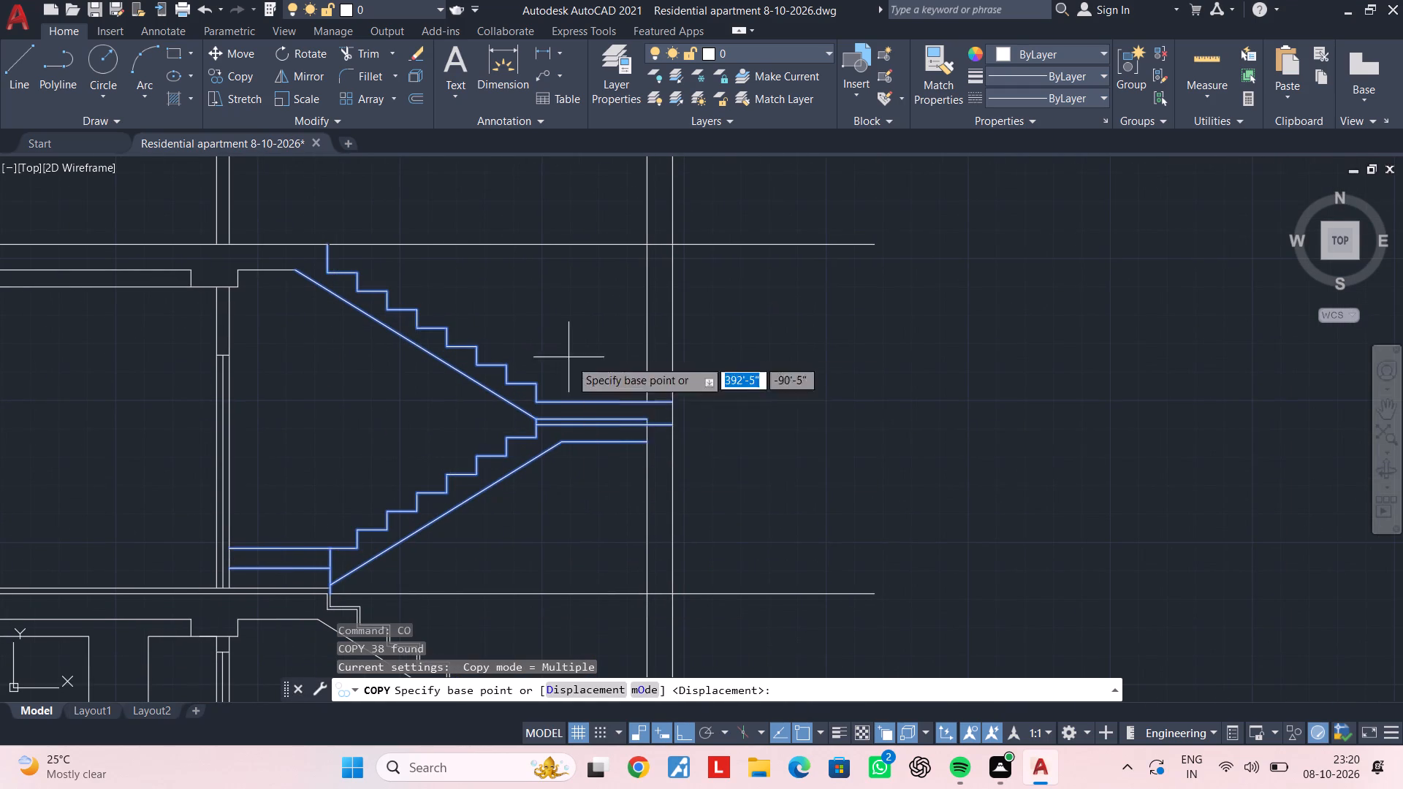
scroll(657, 427, "up", 3)
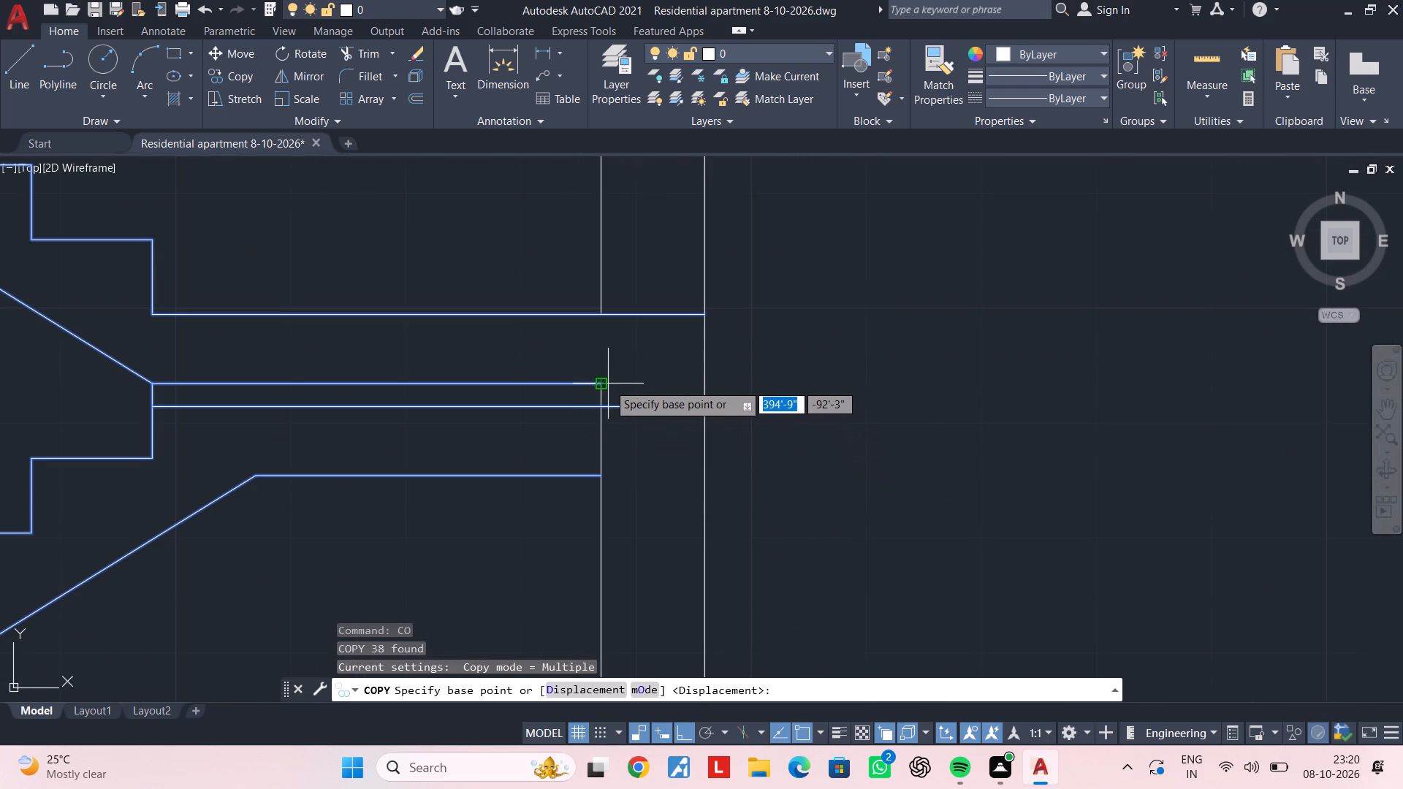
left_click(604, 384)
scroll(605, 379, "down", 4)
middle_click_drag(598, 264, 598, 443)
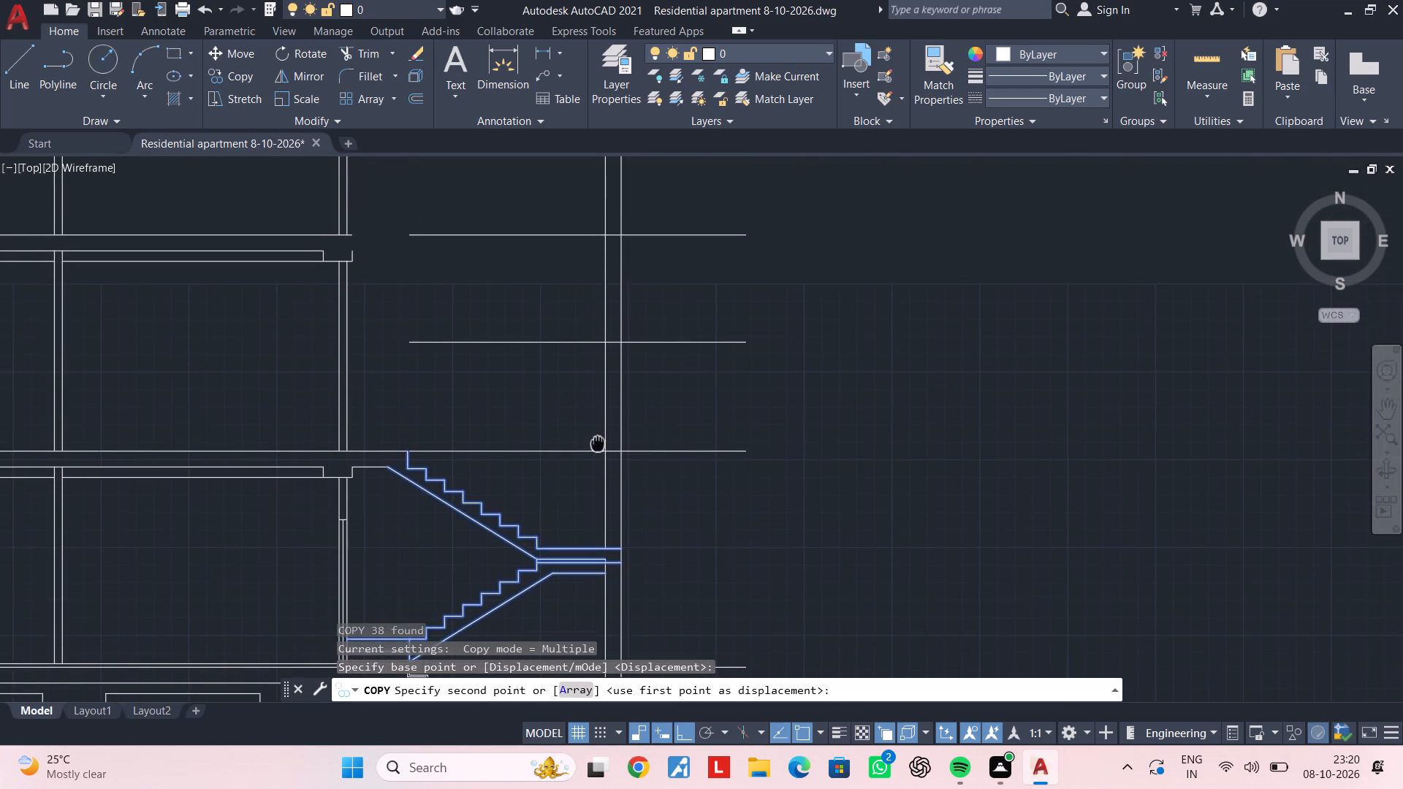
middle_click_drag(598, 443, 598, 444)
scroll(601, 357, "up", 2)
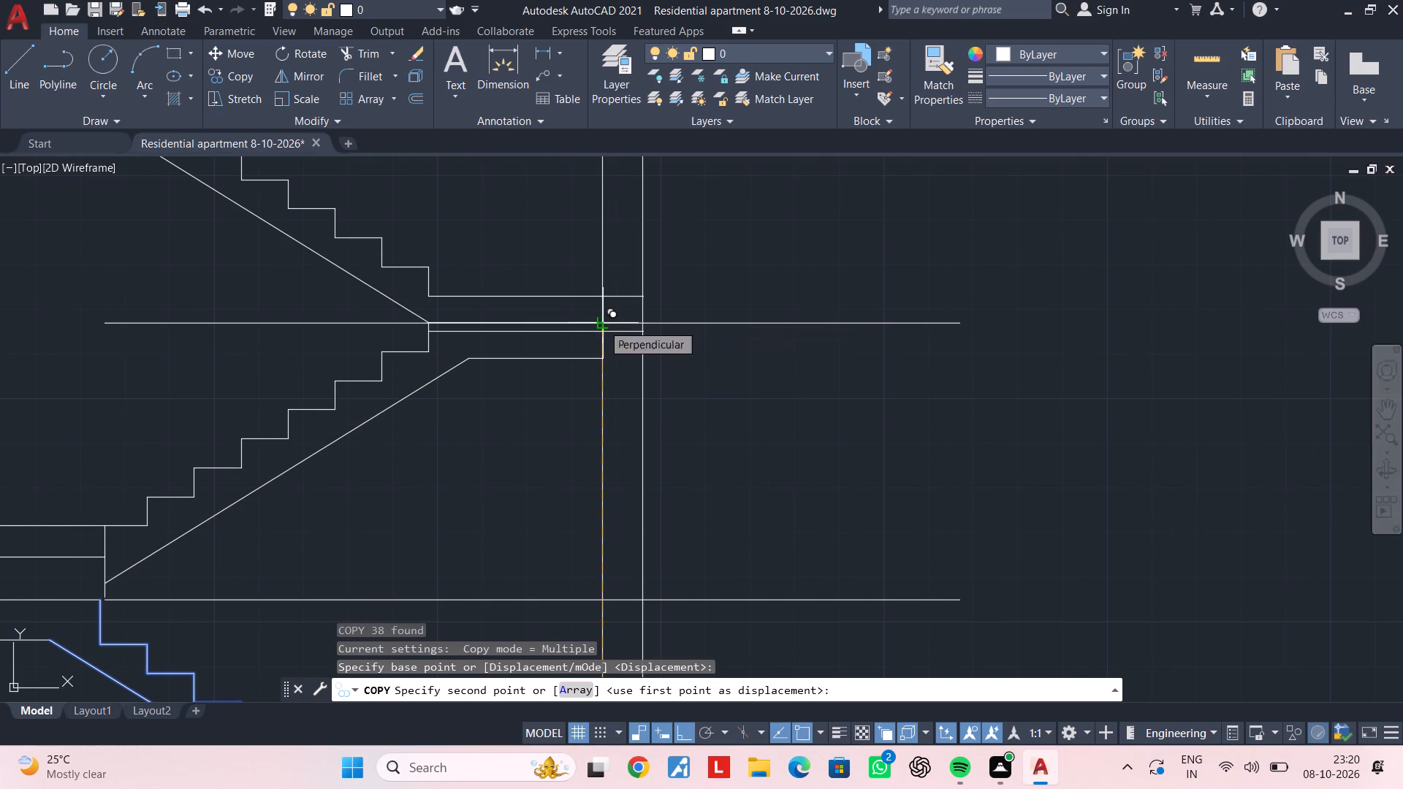
scroll(602, 324, "up", 2)
left_click(600, 317)
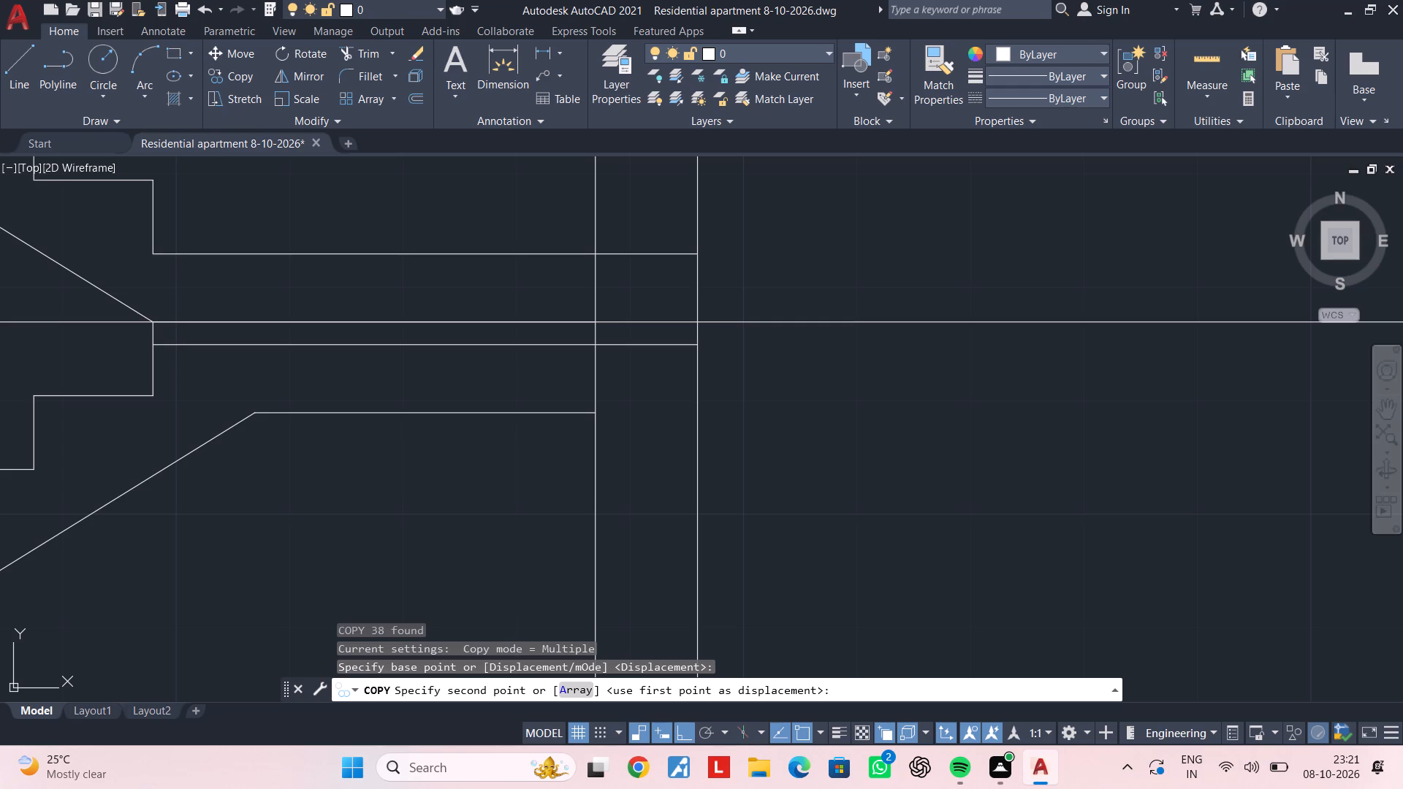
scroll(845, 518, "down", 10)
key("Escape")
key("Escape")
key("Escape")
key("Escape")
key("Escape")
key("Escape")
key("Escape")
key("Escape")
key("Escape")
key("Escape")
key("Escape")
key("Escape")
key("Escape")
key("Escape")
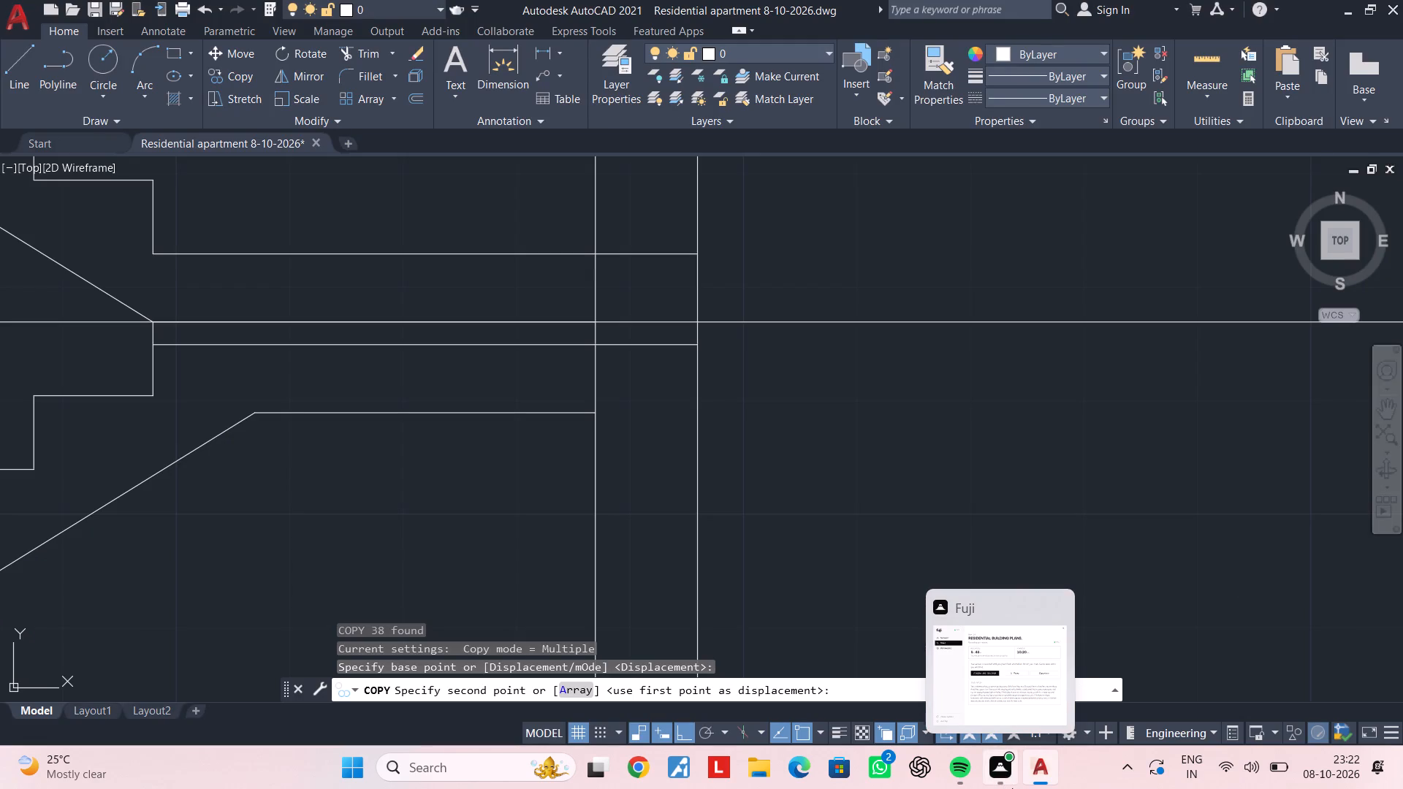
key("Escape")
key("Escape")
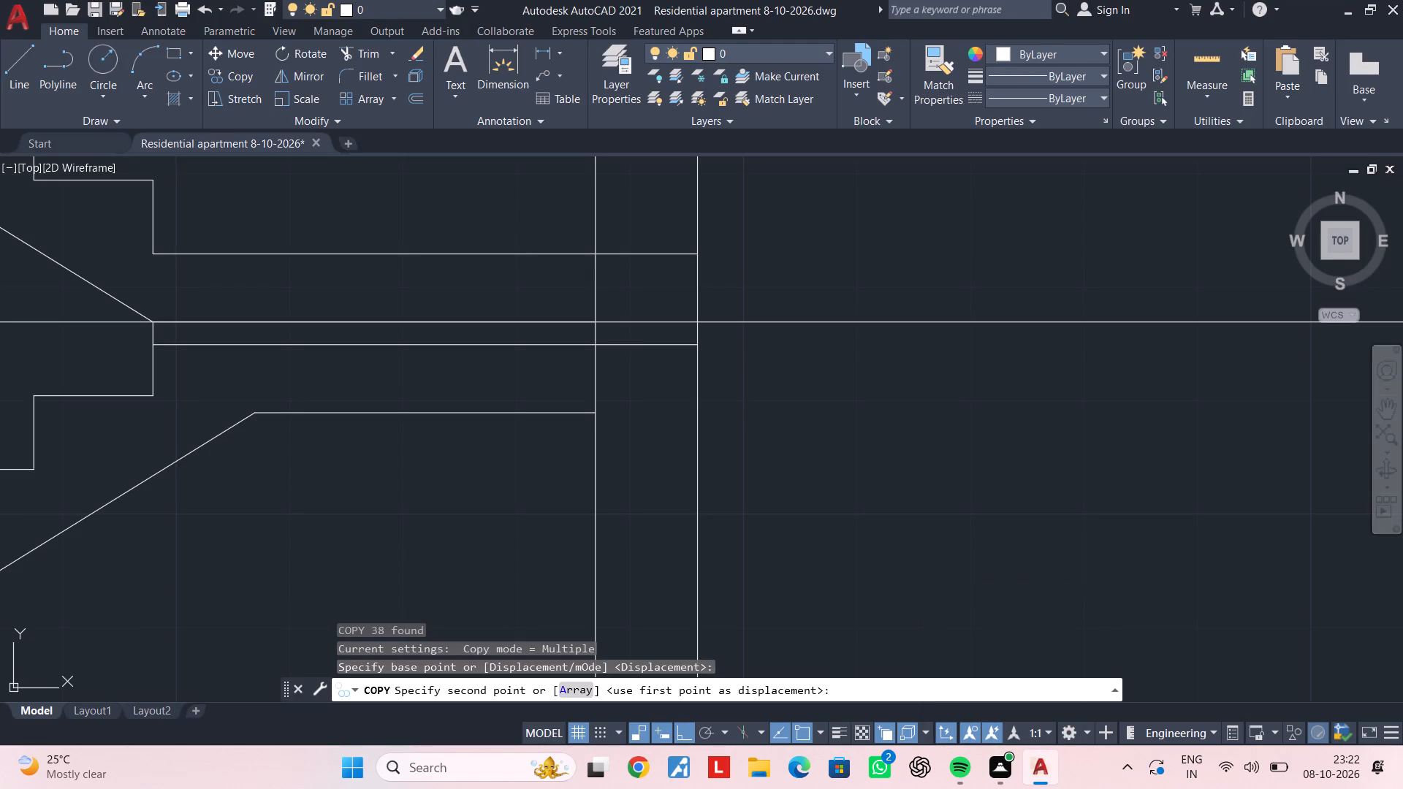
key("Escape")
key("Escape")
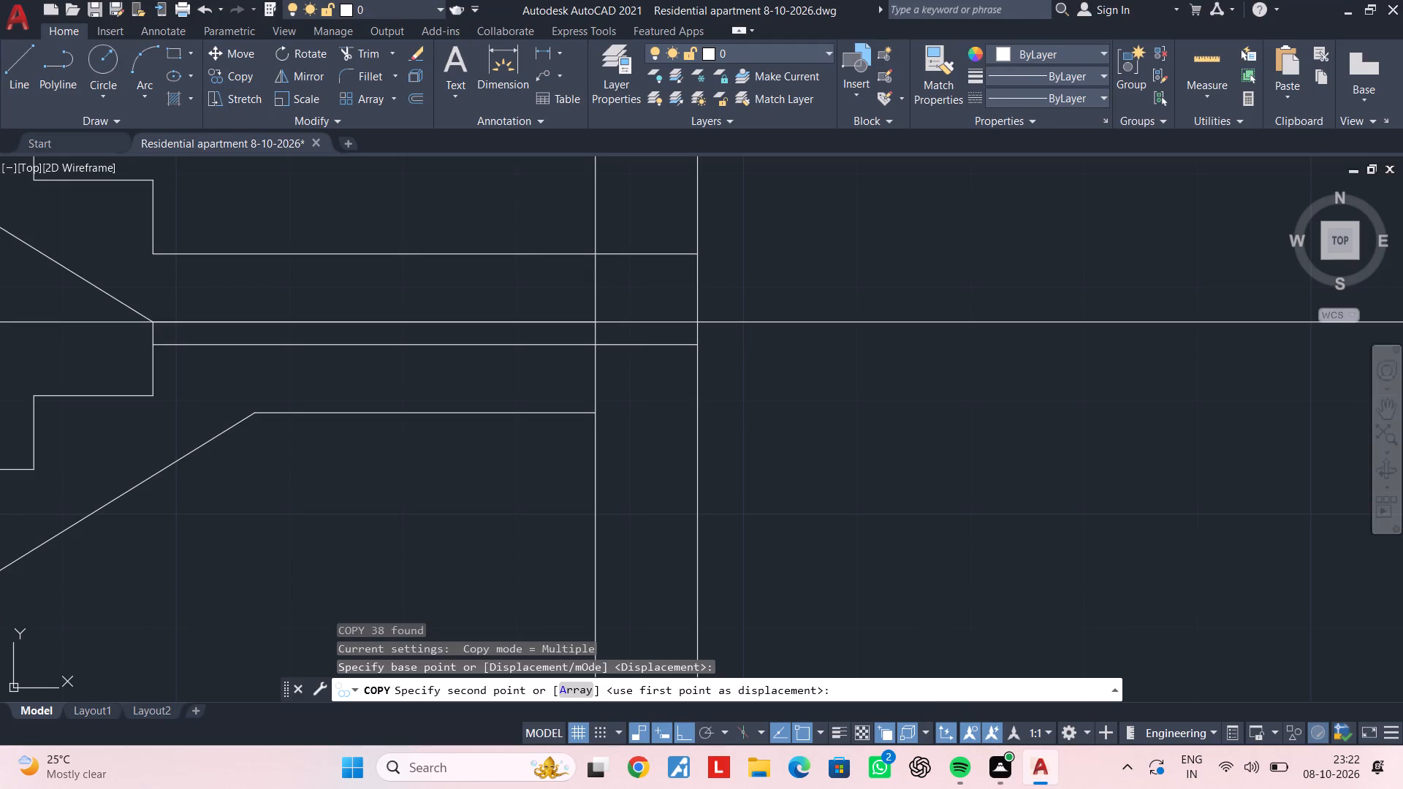
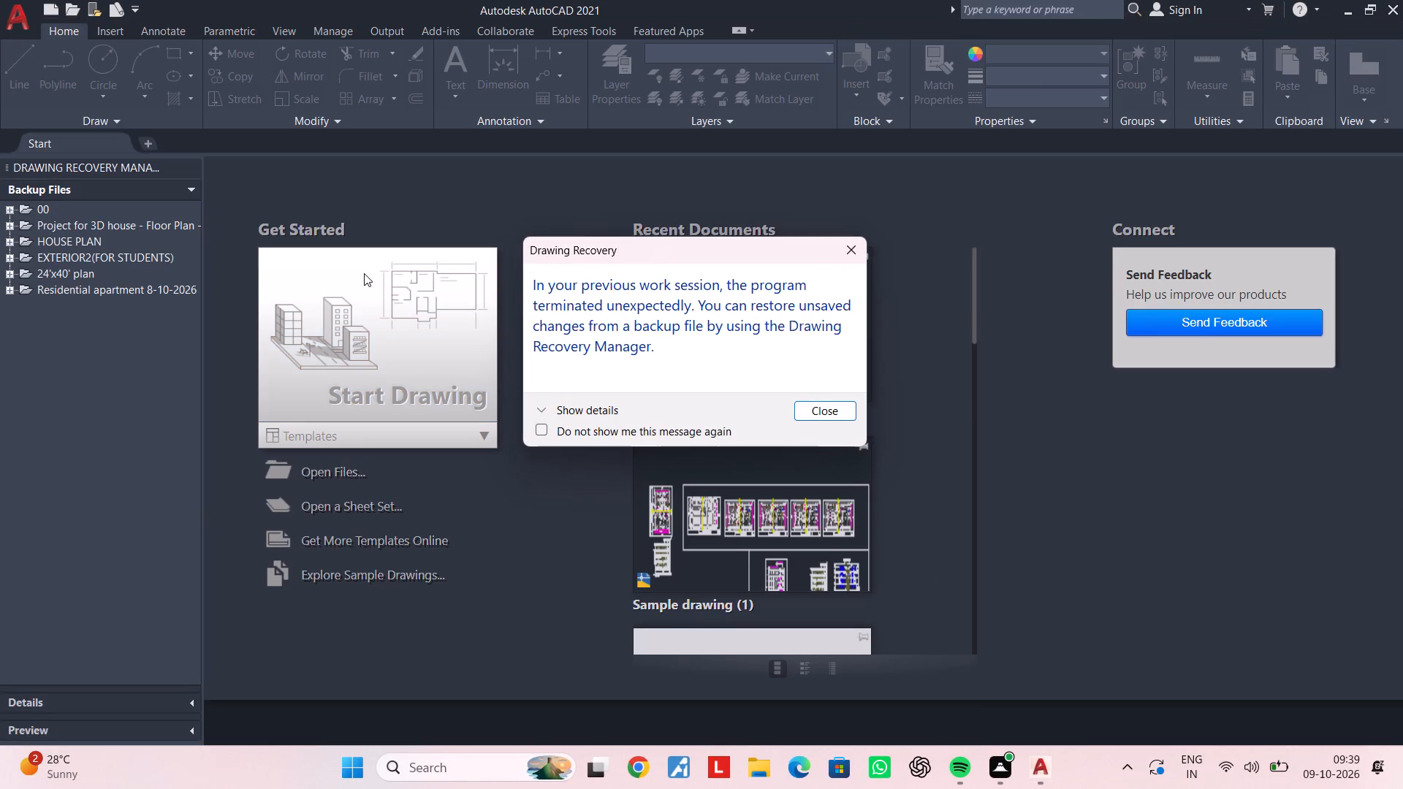
Dismiss the drawing recovery message and open the recent drawing Residential apartment 8-10-2026.
left_click(848, 250)
left_click(729, 346)
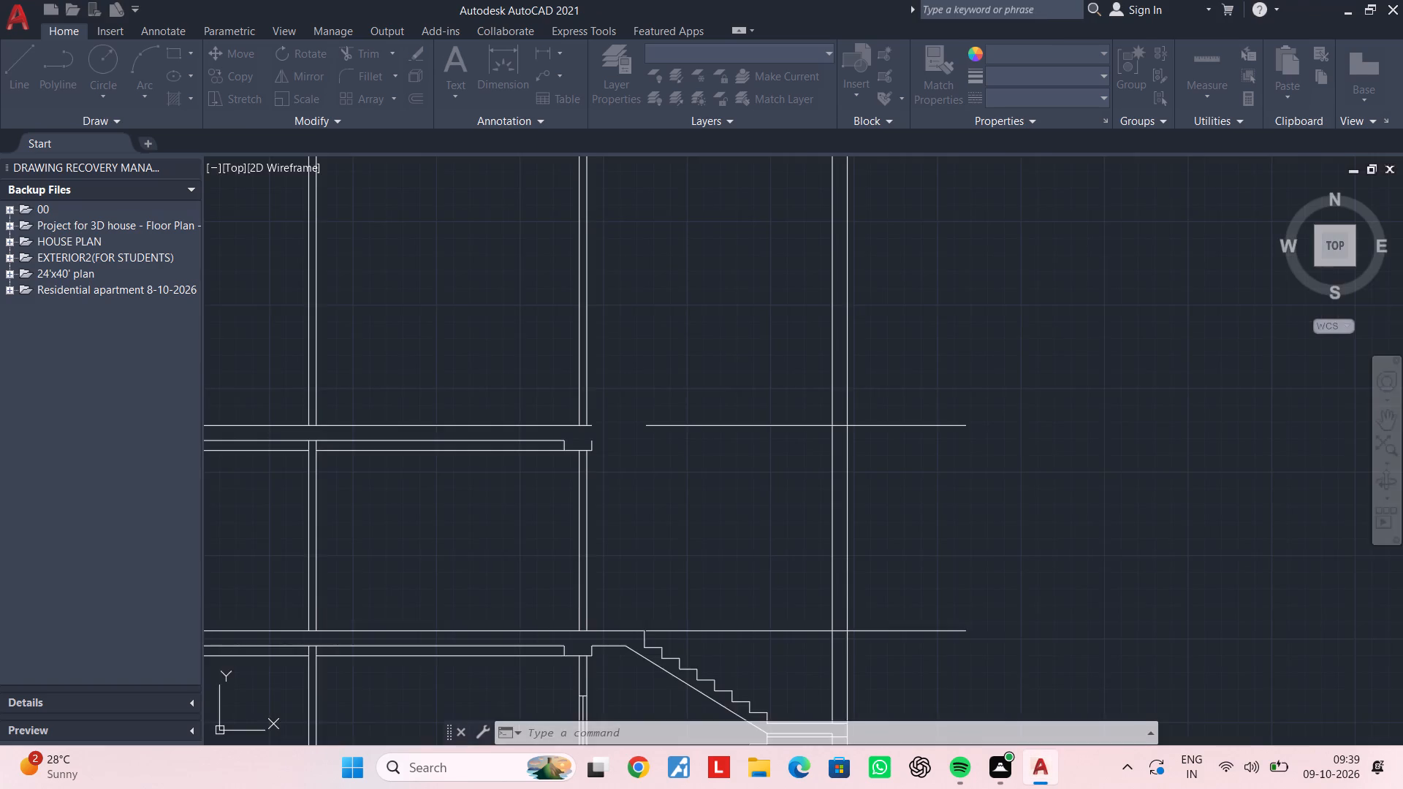
Close the Drawing Recovery Manager palette.
scroll(732, 340, "down", 4)
scroll(745, 446, "up", 2)
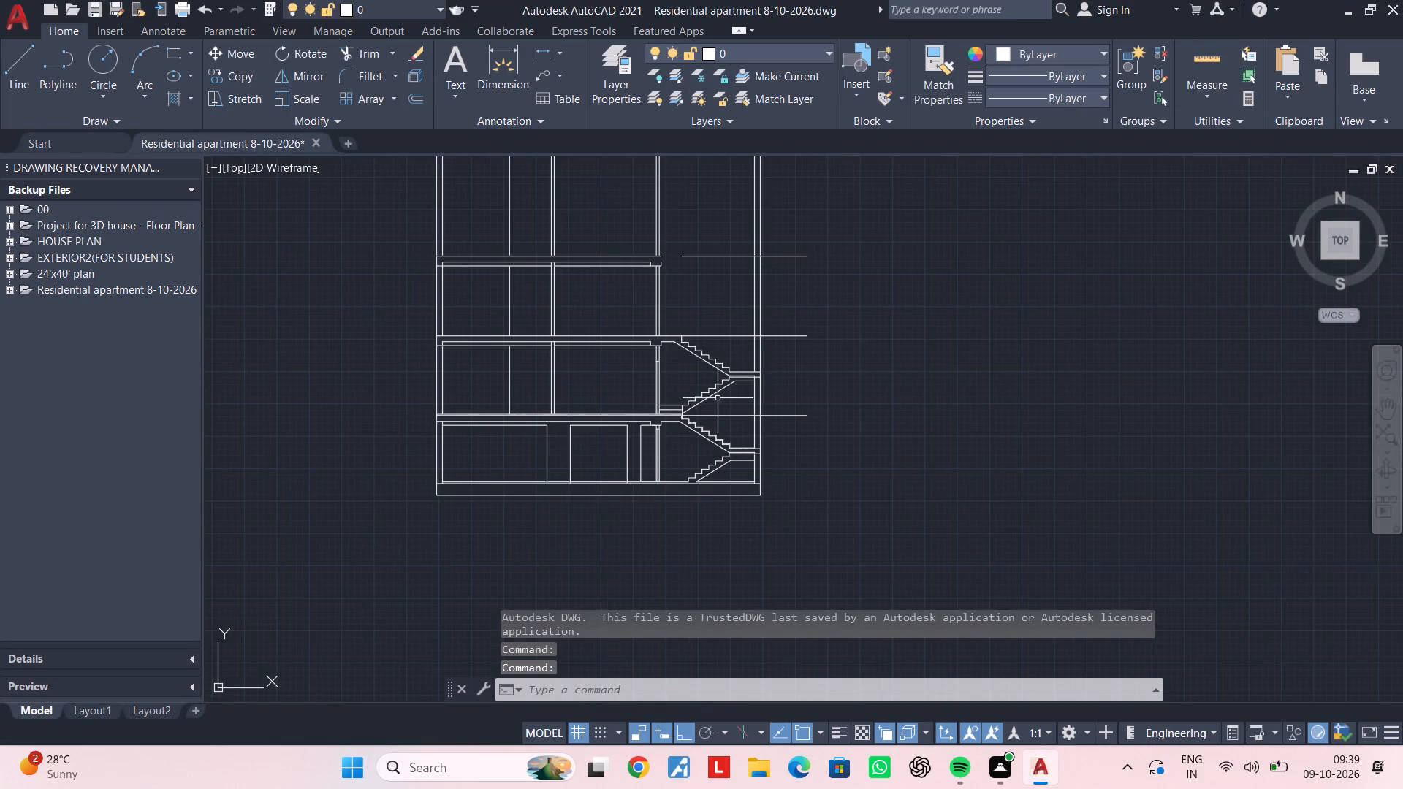
scroll(714, 352, "up", 2)
middle_click_drag(709, 270, 693, 392)
middle_click_drag(718, 407, 722, 382)
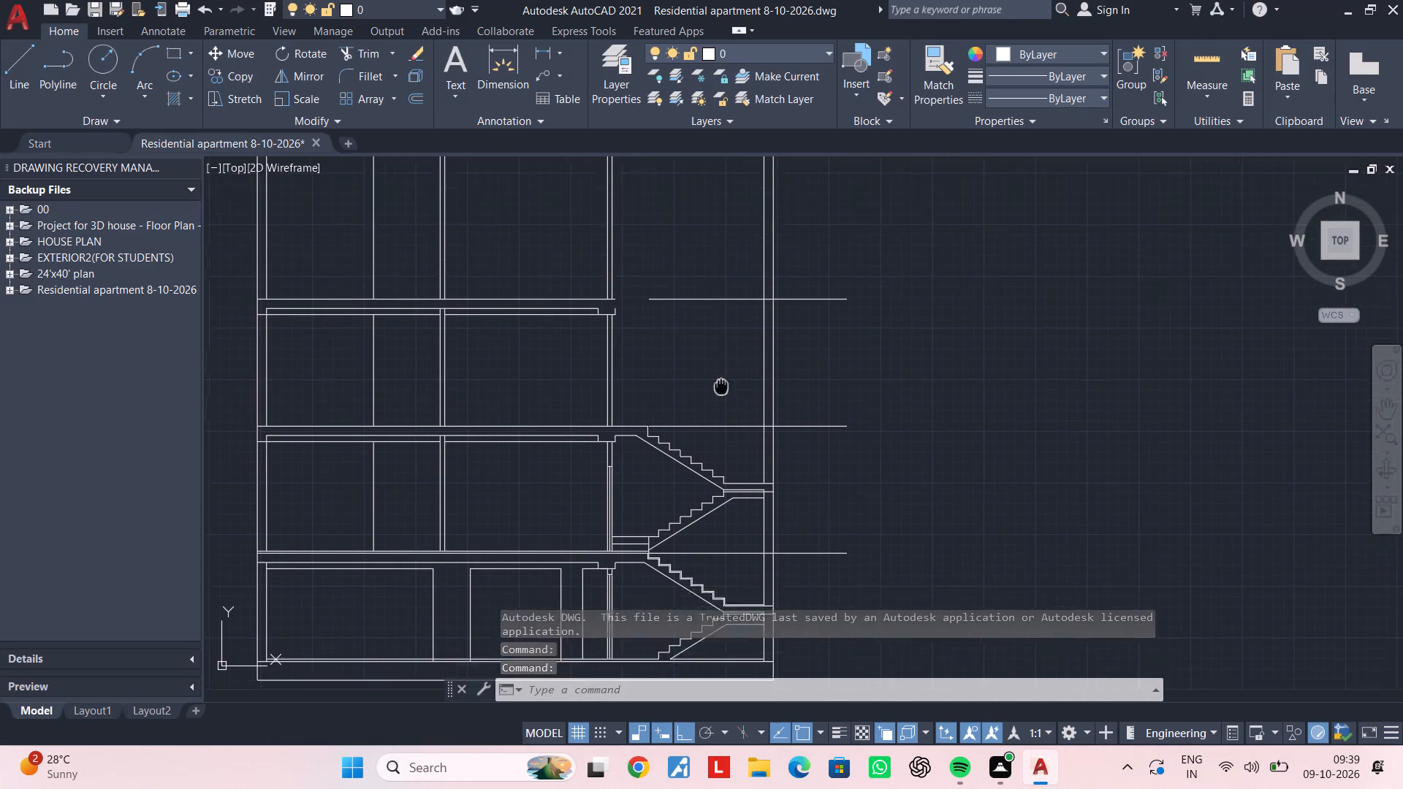
middle_click_drag(722, 382, 728, 334)
key("Escape")
key("Escape")
key("Escape")
key("Escape")
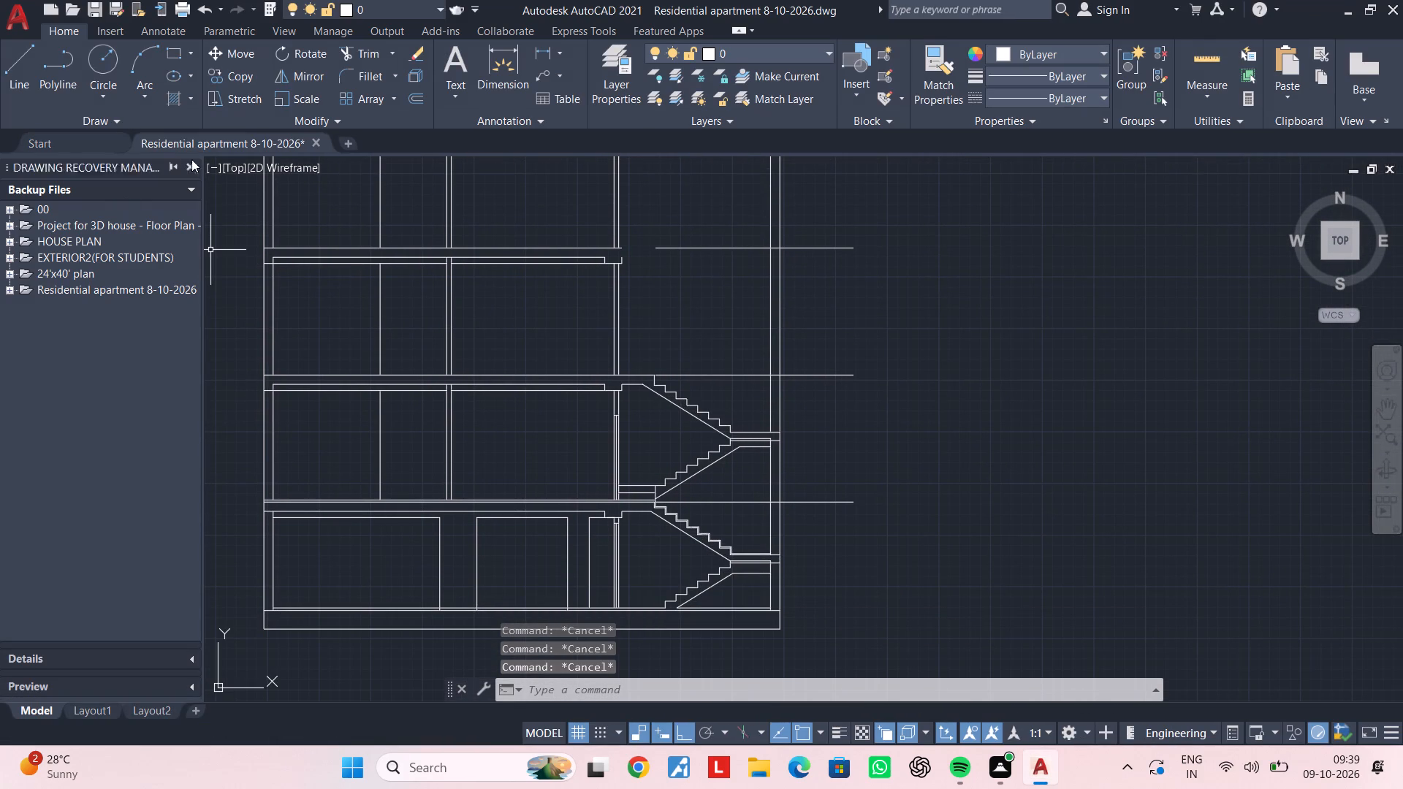
left_click(193, 165)
Examine the existing staircase flights and the empty stairwell above them in the building section.
middle_click_drag(636, 406, 631, 473)
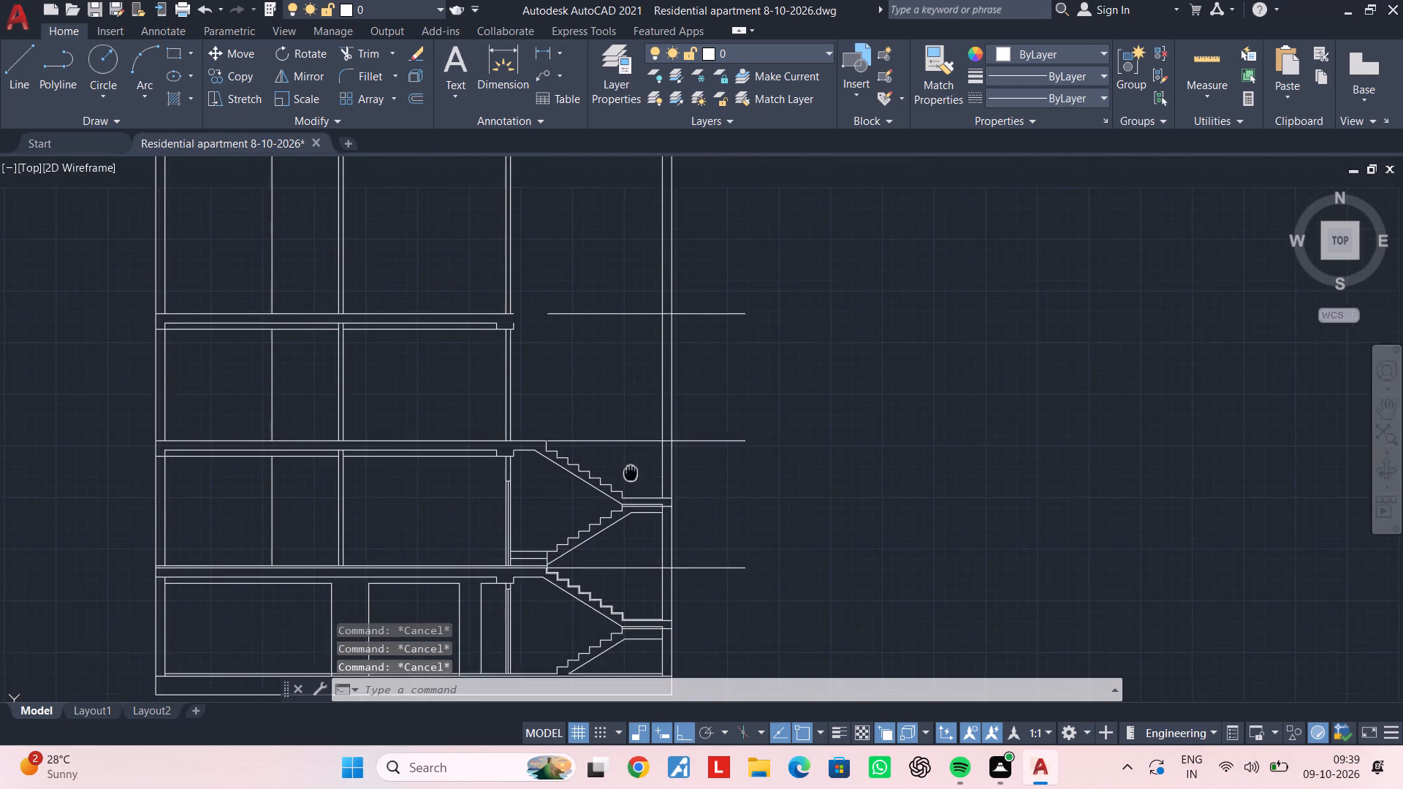
middle_click_drag(631, 473, 630, 477)
scroll(628, 476, "up", 2)
middle_click_drag(622, 472, 742, 482)
scroll(726, 469, "down", 1)
middle_click_drag(726, 469, 726, 517)
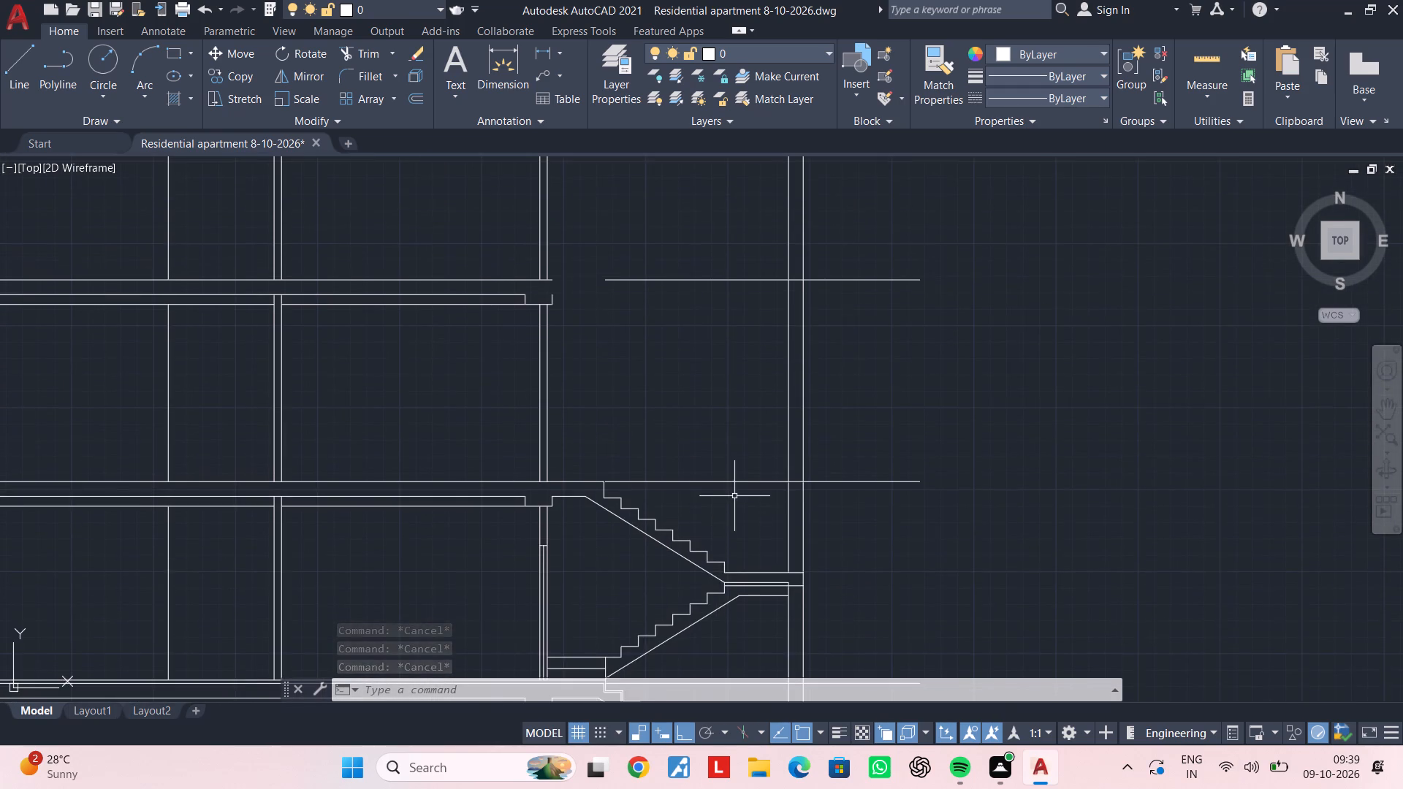
middle_click_drag(737, 493, 713, 413)
key("Escape")
key("Escape")
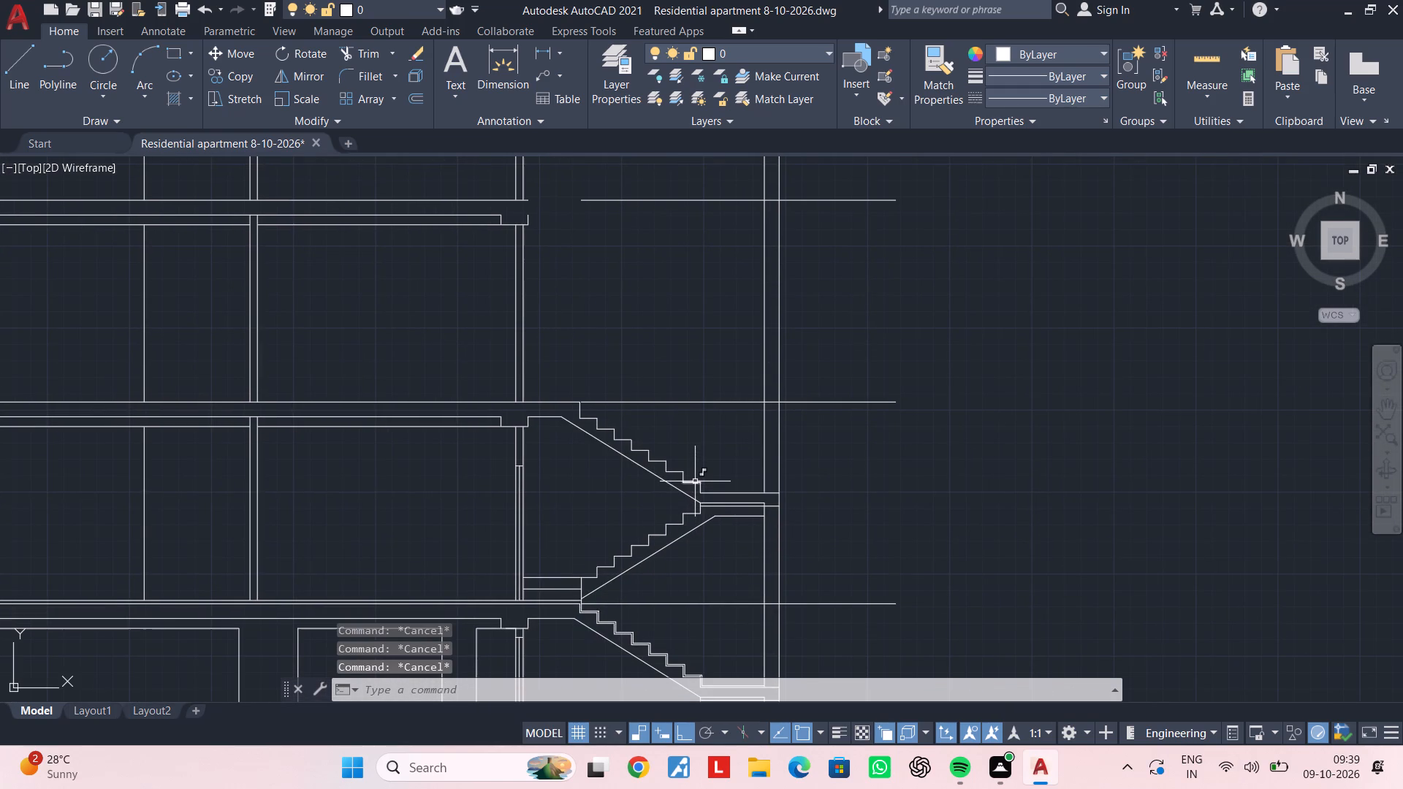
key("Escape")
key("Escape")
middle_click_drag(738, 453, 731, 421)
key("Escape")
key("Escape")
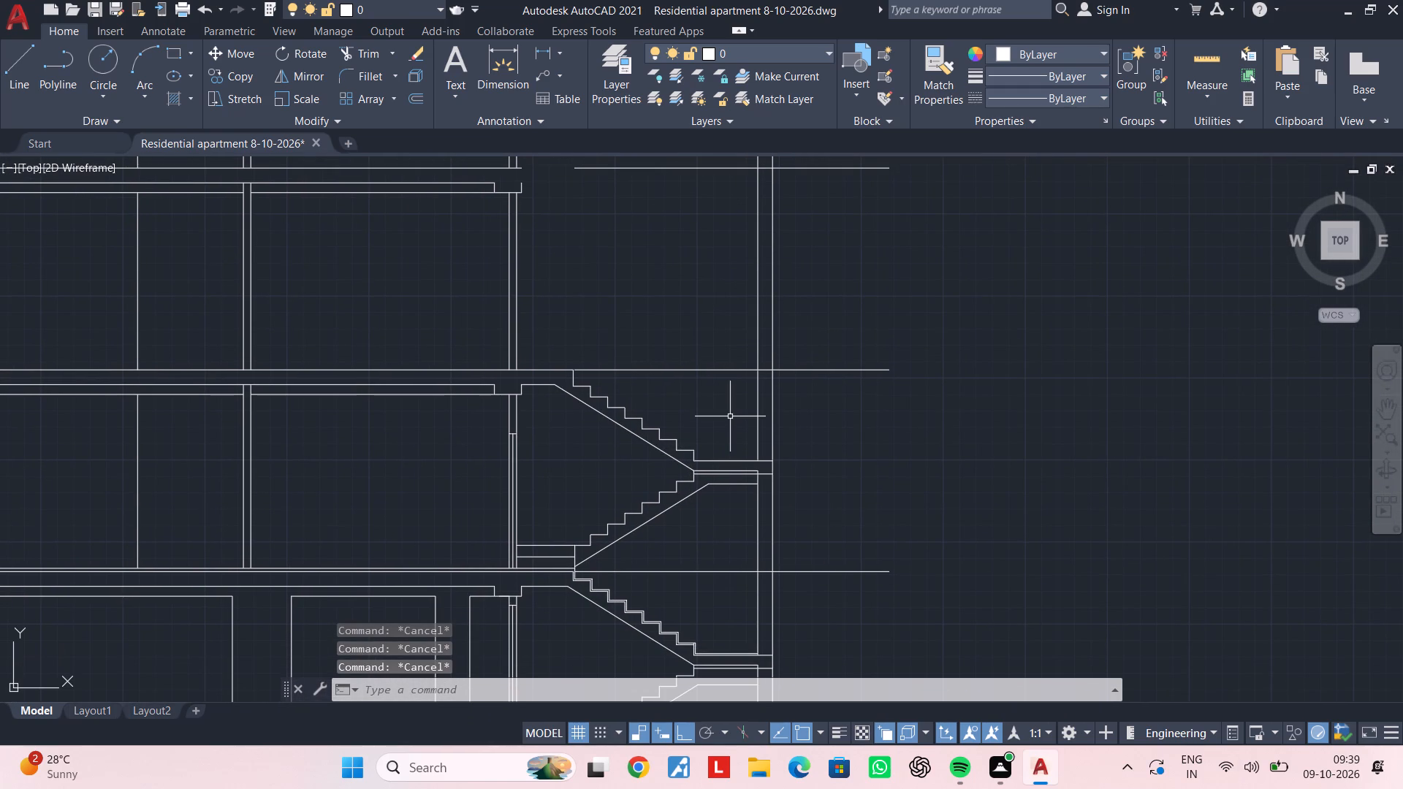
Save the drawing.
key("ctrl+s")
key("ctrl+s")
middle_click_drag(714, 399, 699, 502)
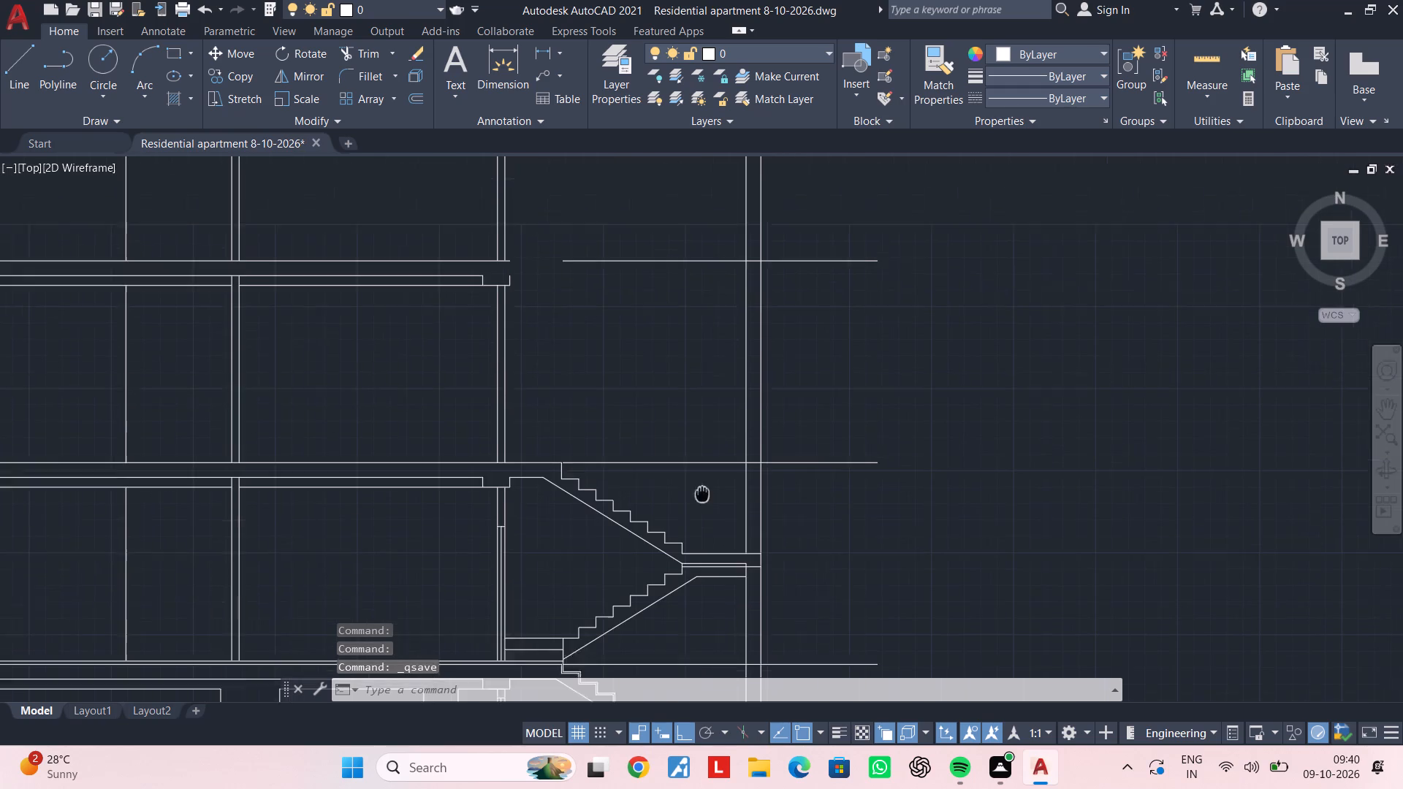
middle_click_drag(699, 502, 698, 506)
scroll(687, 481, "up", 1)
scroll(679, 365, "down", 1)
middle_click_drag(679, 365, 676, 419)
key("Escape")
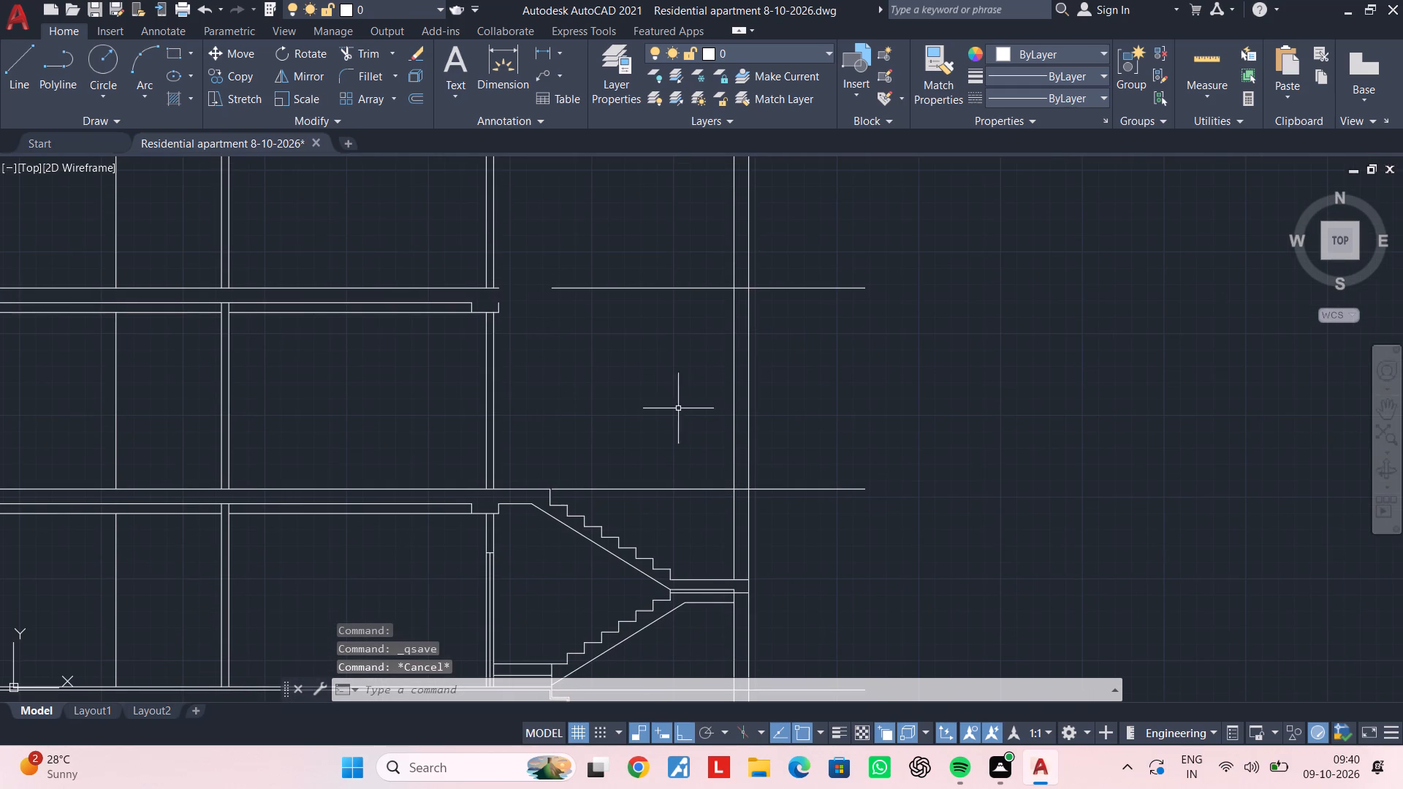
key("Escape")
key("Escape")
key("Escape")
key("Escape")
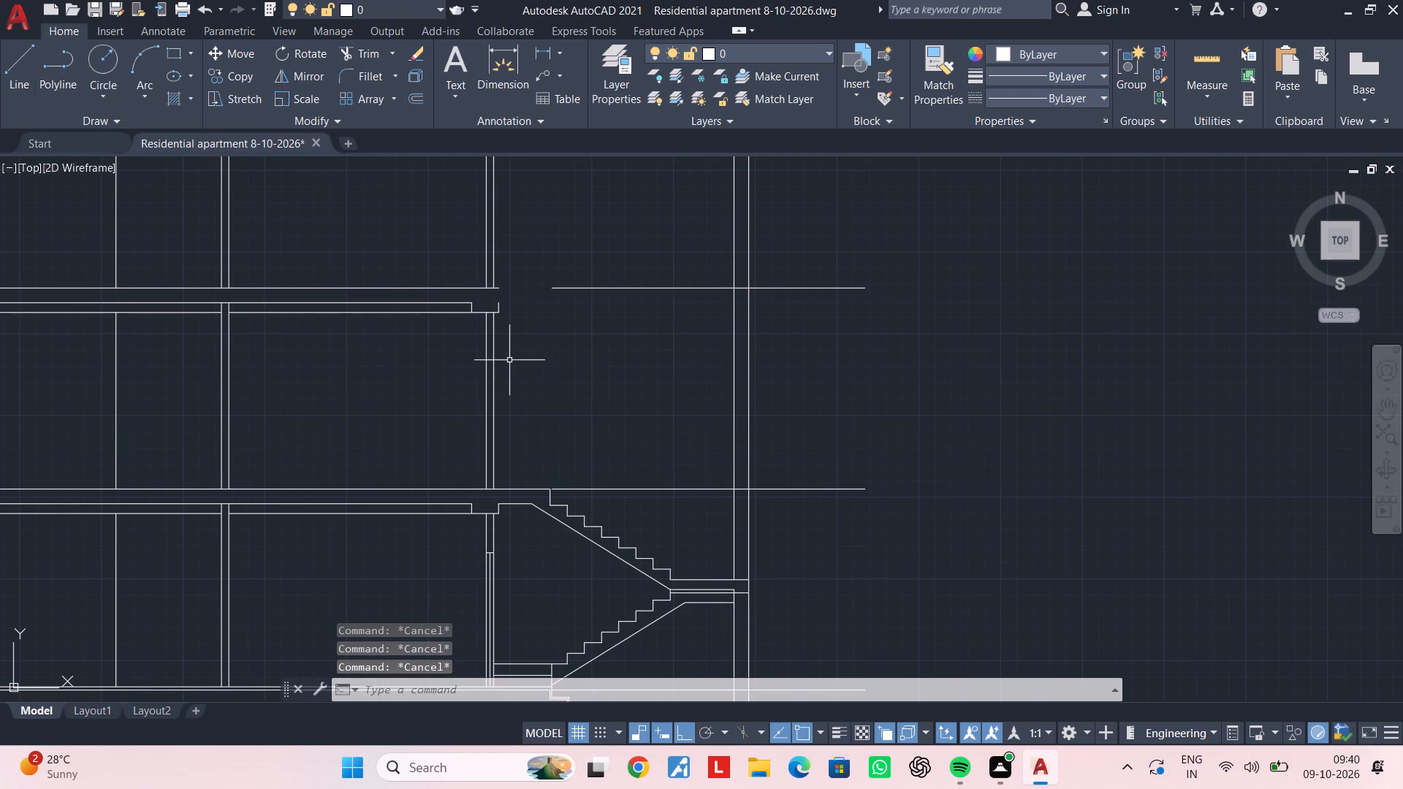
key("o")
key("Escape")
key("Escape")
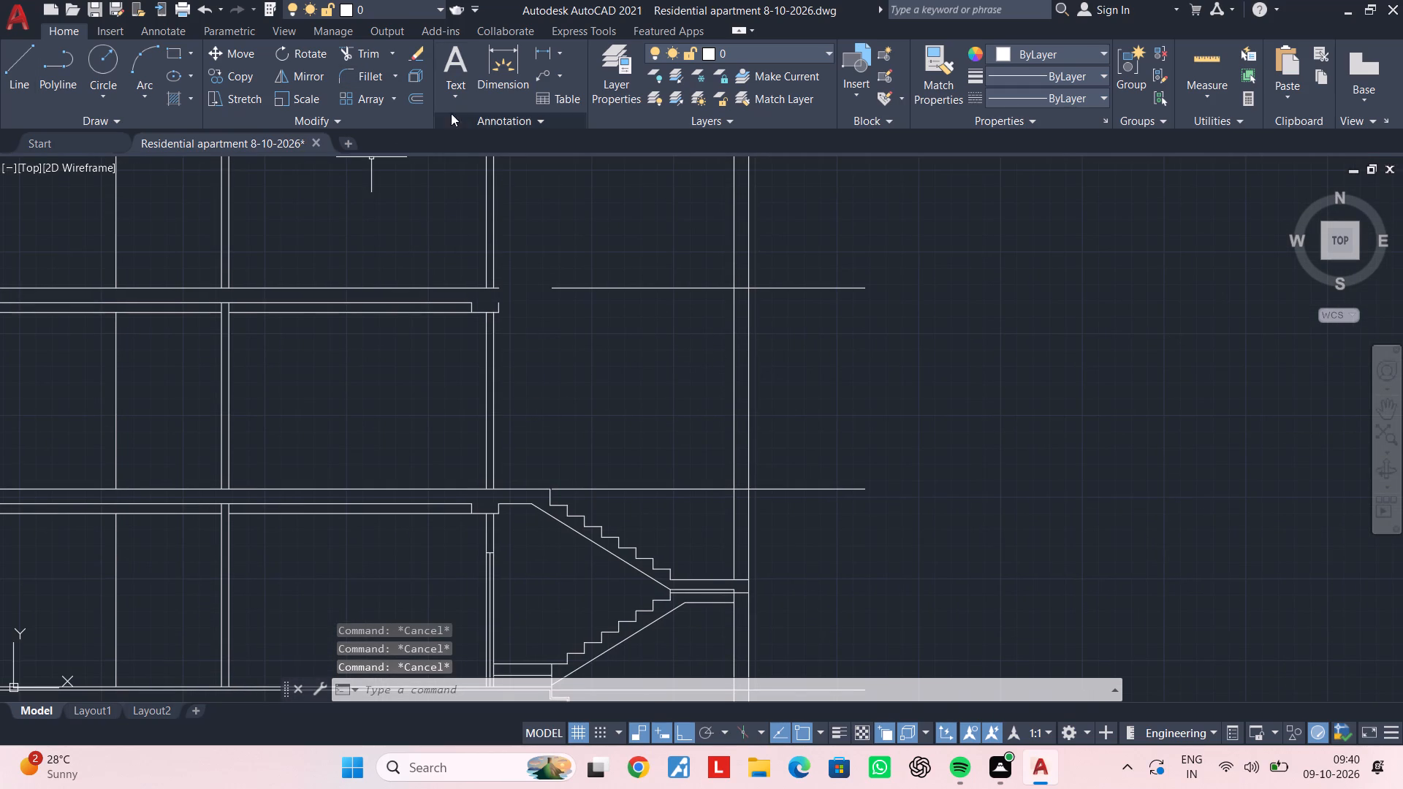
Measure the vertical distance from the existing mid-landing to the floor line below it with a linear dimension.
left_click(544, 48)
scroll(762, 572, "down", 1)
middle_click_drag(762, 563, 760, 351)
scroll(748, 428, "up", 3)
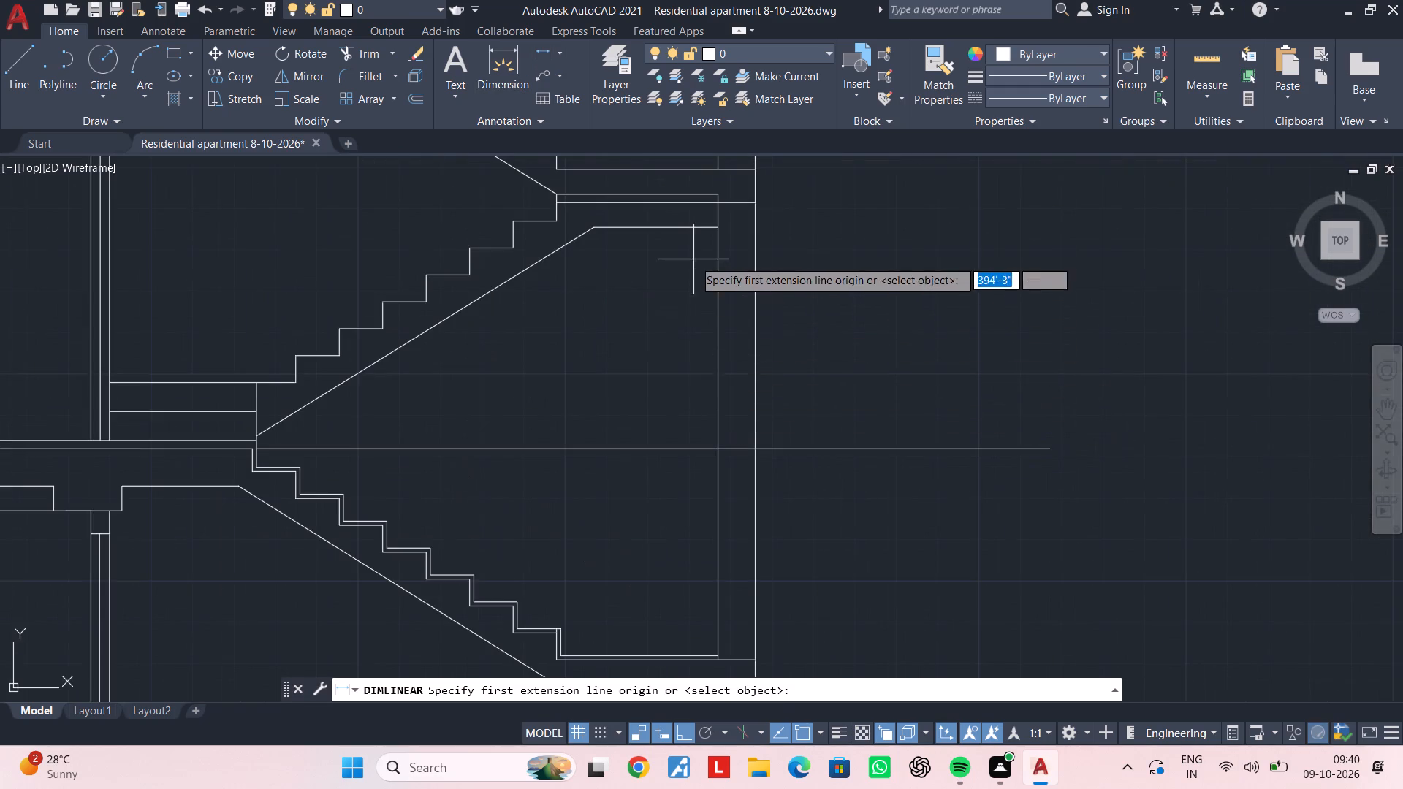
middle_click_drag(696, 277, 693, 386)
scroll(704, 348, "up", 1)
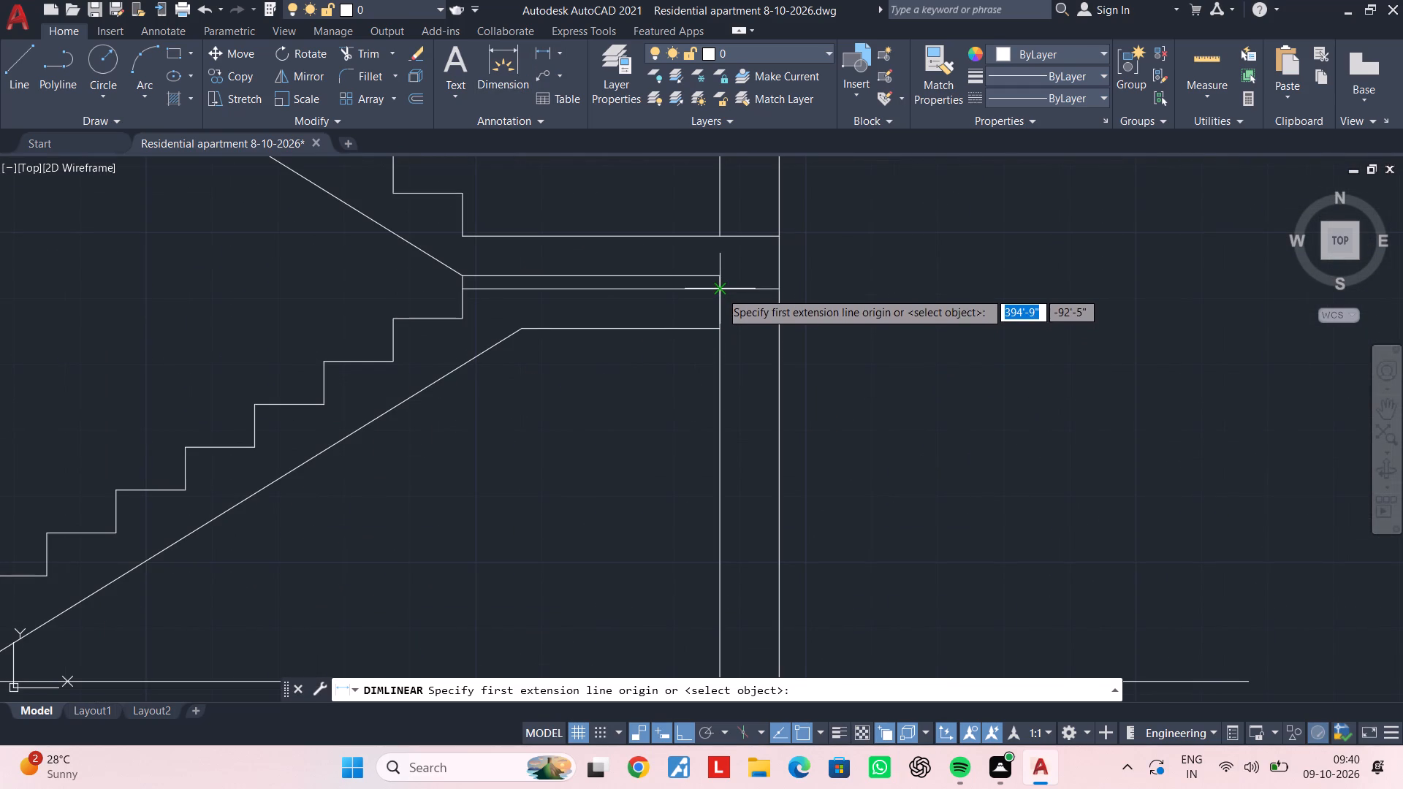
left_click(720, 289)
scroll(732, 447, "down", 1)
middle_click_drag(732, 447, 760, 308)
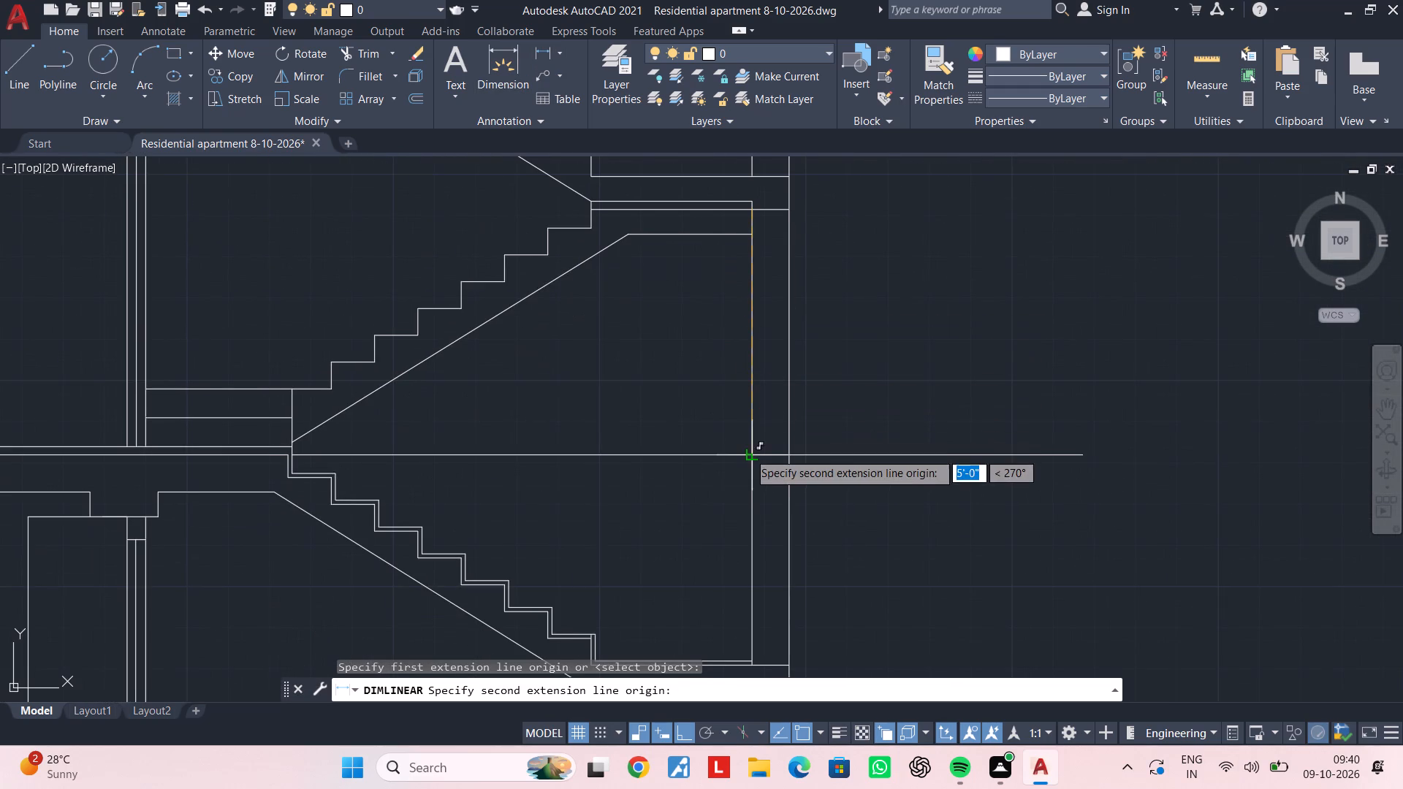
left_click(748, 453)
key("Escape")
key("Escape")
Offset the floor line at the top of the existing staircase upward by 5'.
scroll(699, 429, "down", 3)
middle_click_drag(699, 427, 632, 565)
middle_click_drag(617, 382, 615, 411)
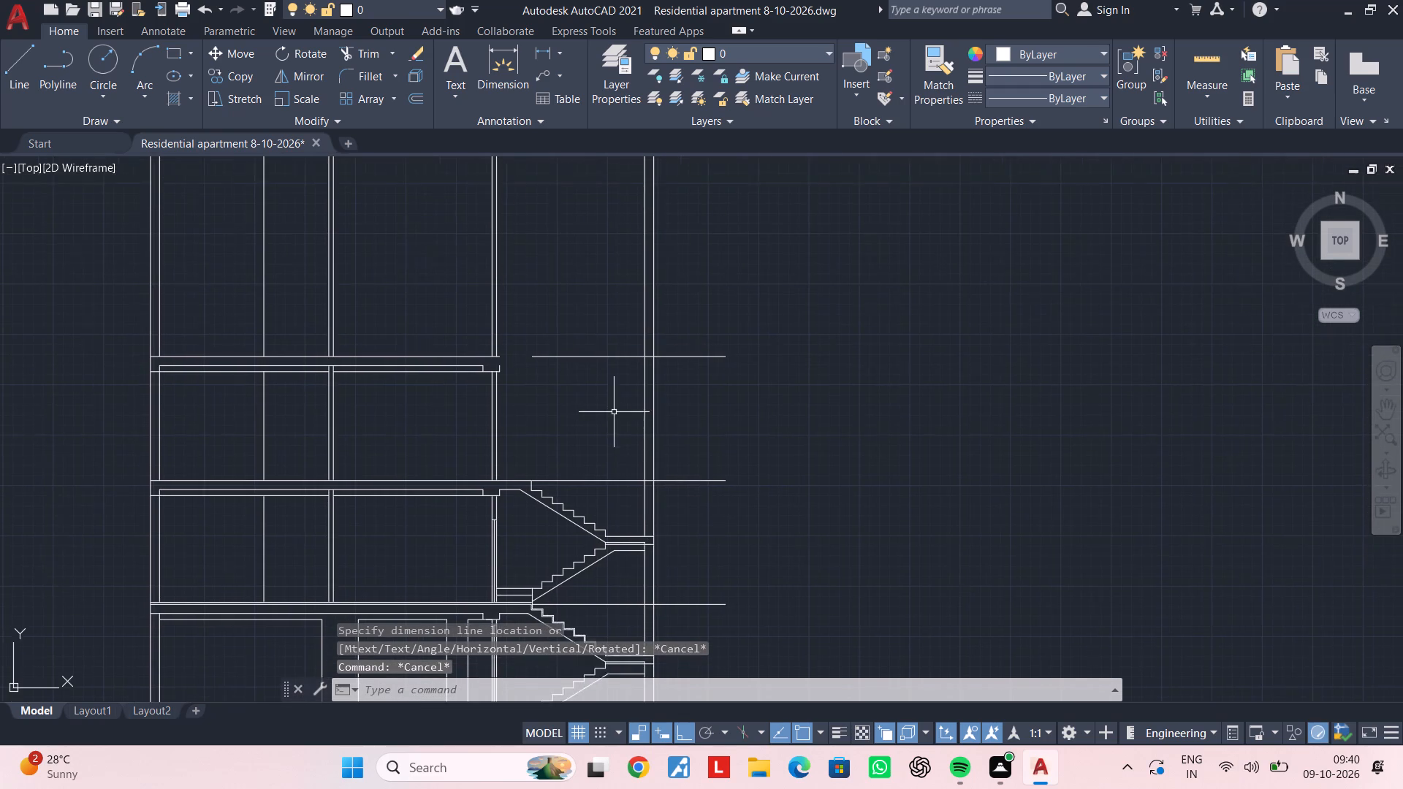
scroll(613, 413, "up", 1)
key("Escape")
key("Escape")
key("Escape")
key("Escape")
key("Escape")
type("of 5'")
key("Return")
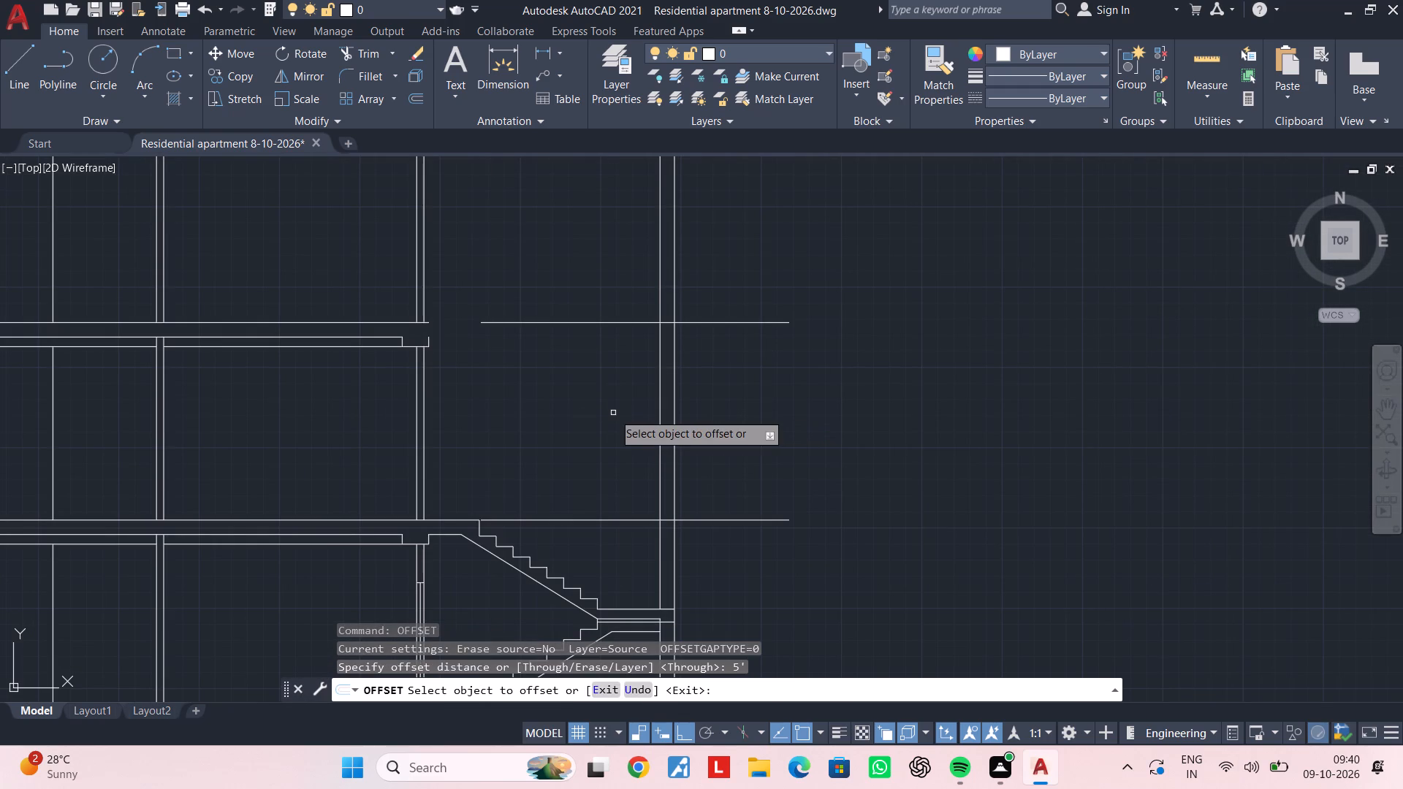
left_click(614, 521)
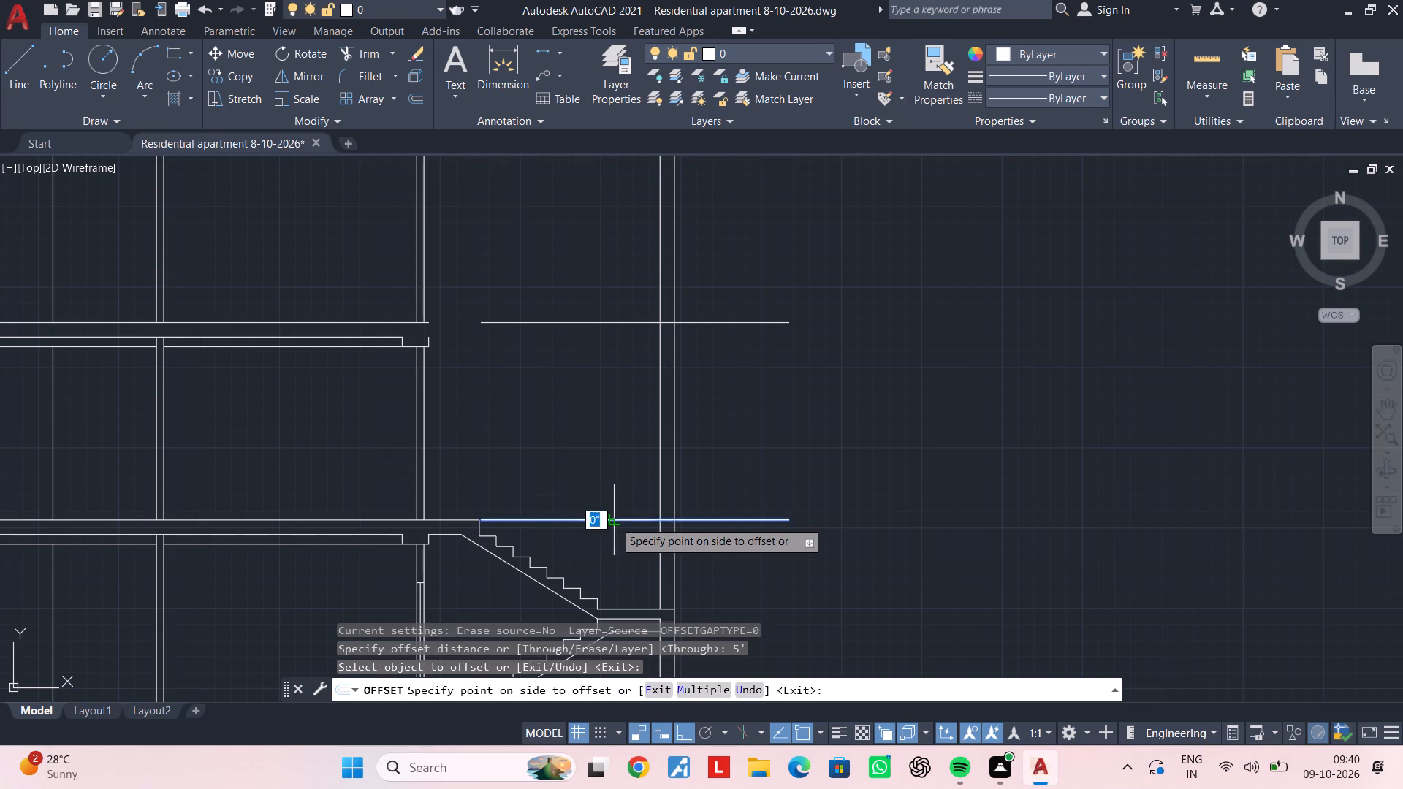
left_click(620, 438)
key("Escape")
key("Escape")
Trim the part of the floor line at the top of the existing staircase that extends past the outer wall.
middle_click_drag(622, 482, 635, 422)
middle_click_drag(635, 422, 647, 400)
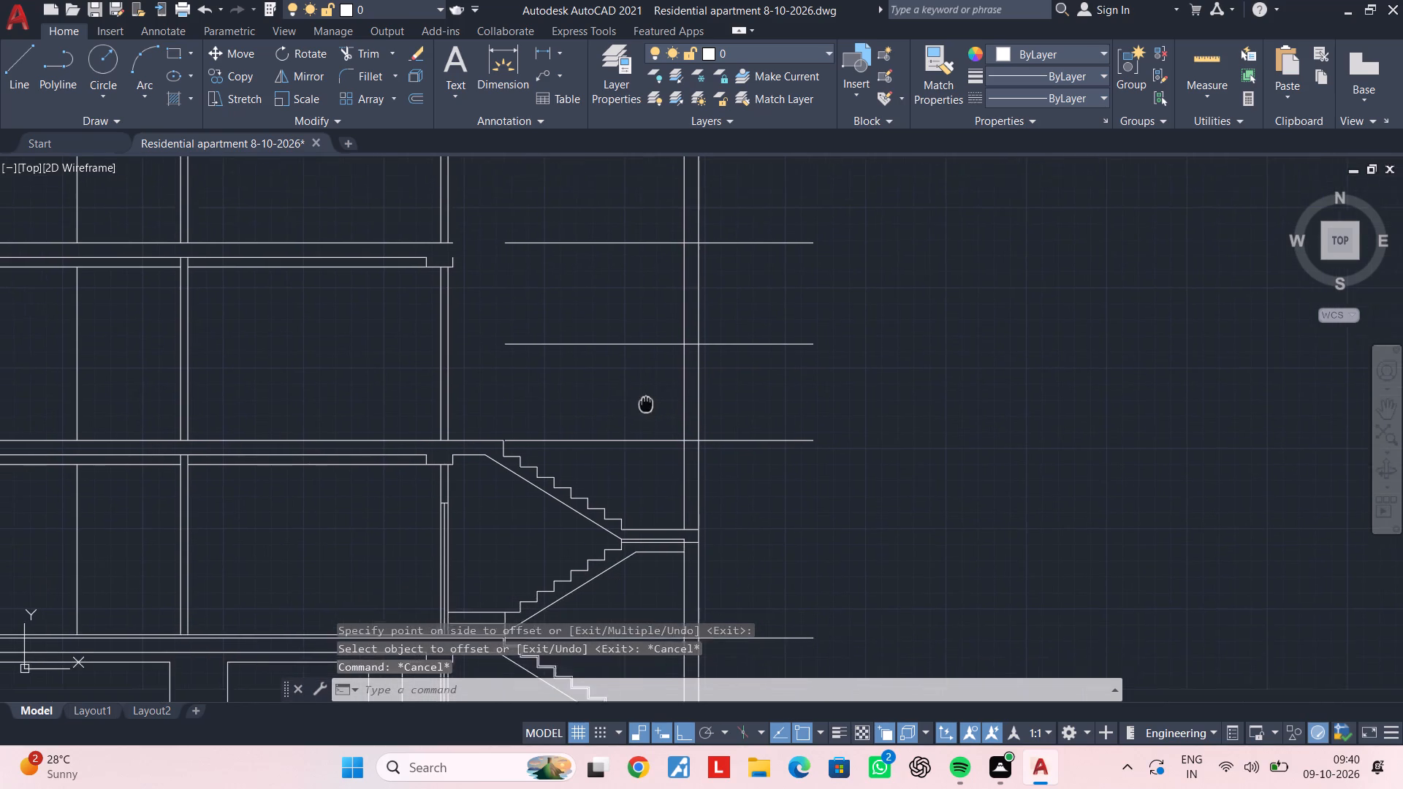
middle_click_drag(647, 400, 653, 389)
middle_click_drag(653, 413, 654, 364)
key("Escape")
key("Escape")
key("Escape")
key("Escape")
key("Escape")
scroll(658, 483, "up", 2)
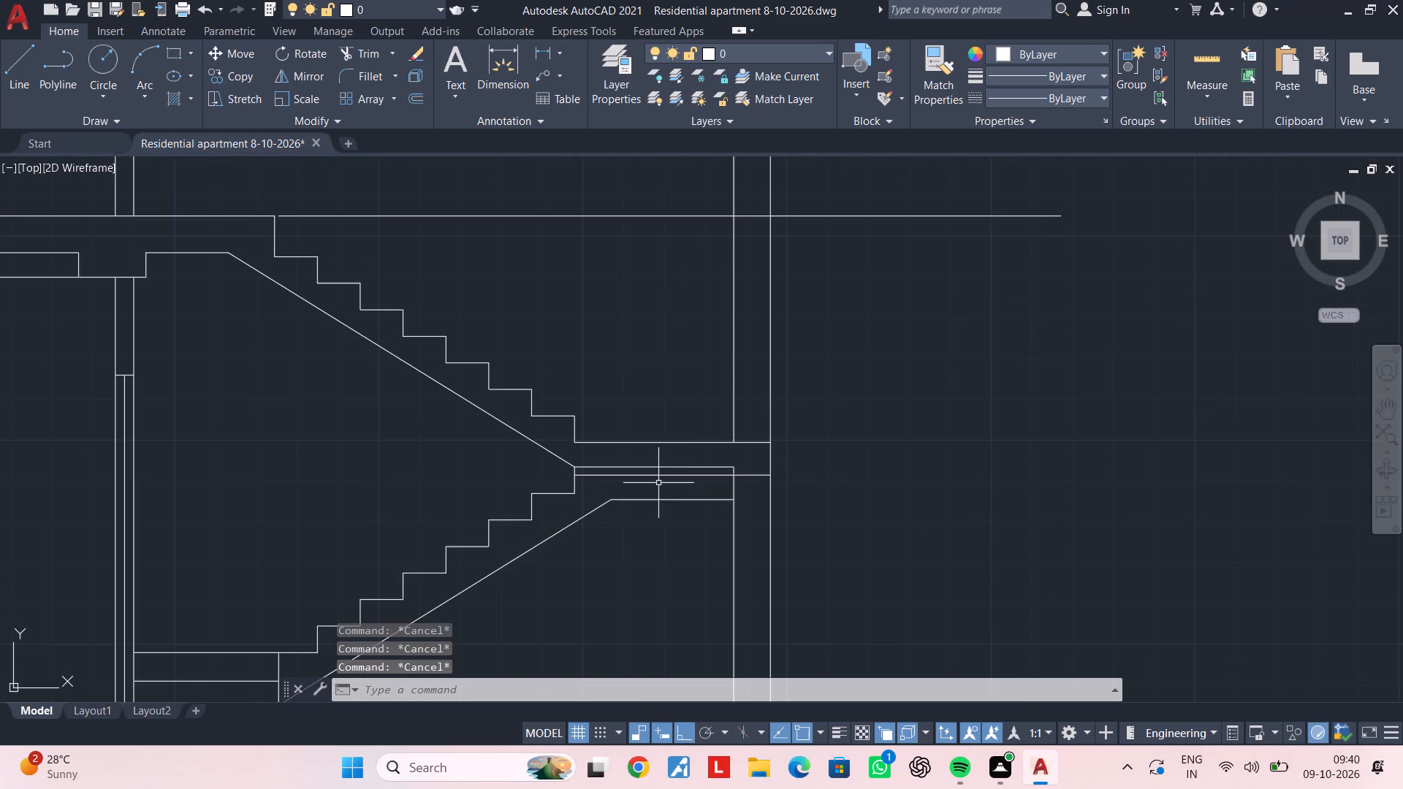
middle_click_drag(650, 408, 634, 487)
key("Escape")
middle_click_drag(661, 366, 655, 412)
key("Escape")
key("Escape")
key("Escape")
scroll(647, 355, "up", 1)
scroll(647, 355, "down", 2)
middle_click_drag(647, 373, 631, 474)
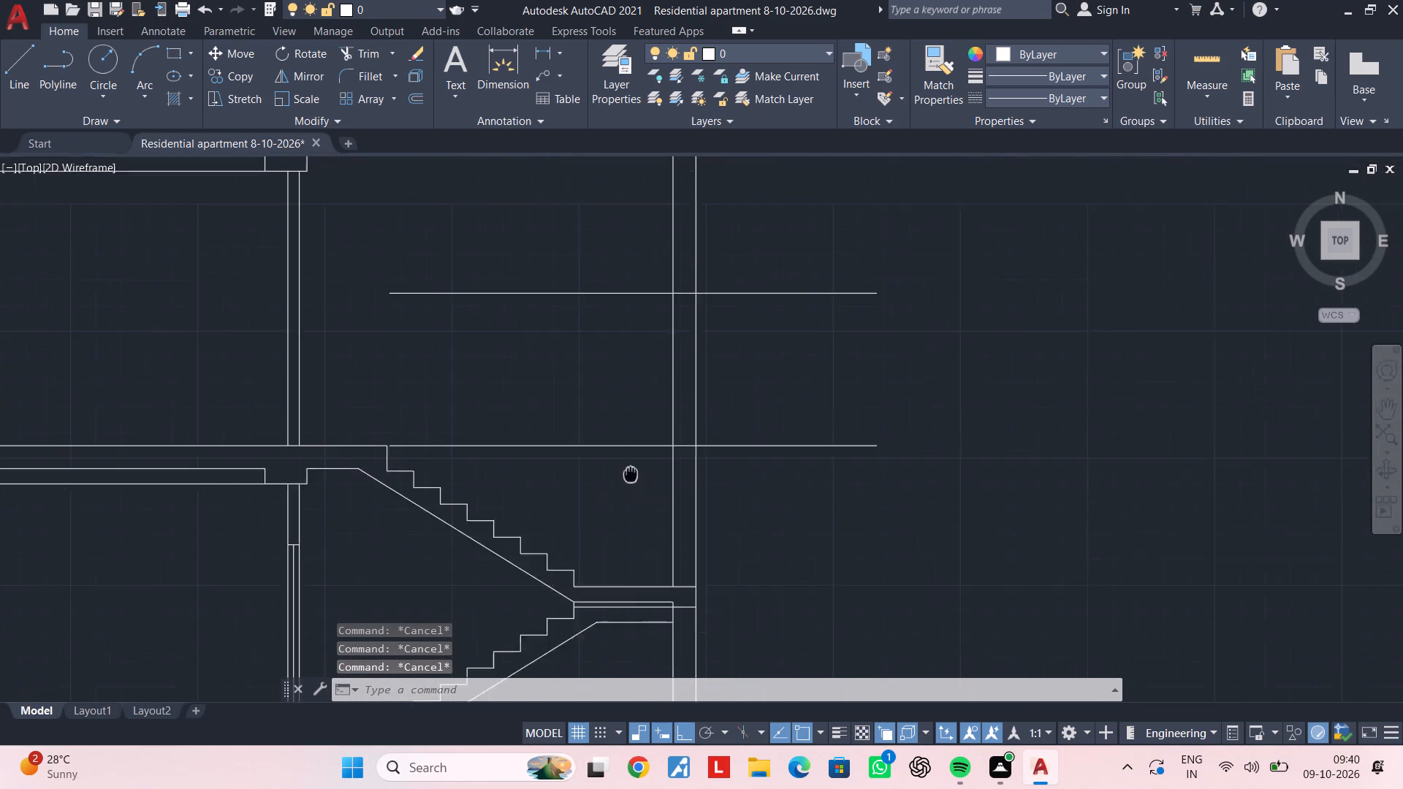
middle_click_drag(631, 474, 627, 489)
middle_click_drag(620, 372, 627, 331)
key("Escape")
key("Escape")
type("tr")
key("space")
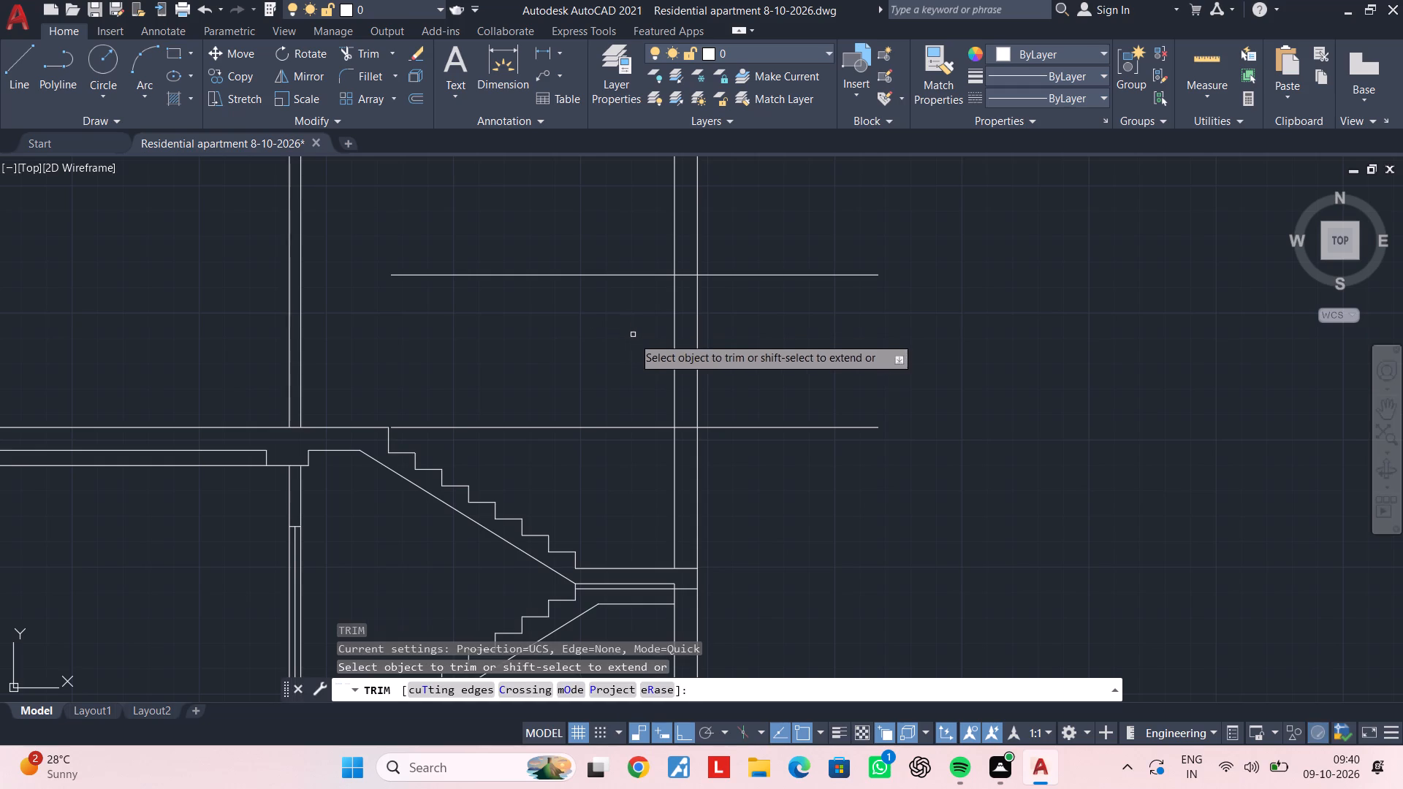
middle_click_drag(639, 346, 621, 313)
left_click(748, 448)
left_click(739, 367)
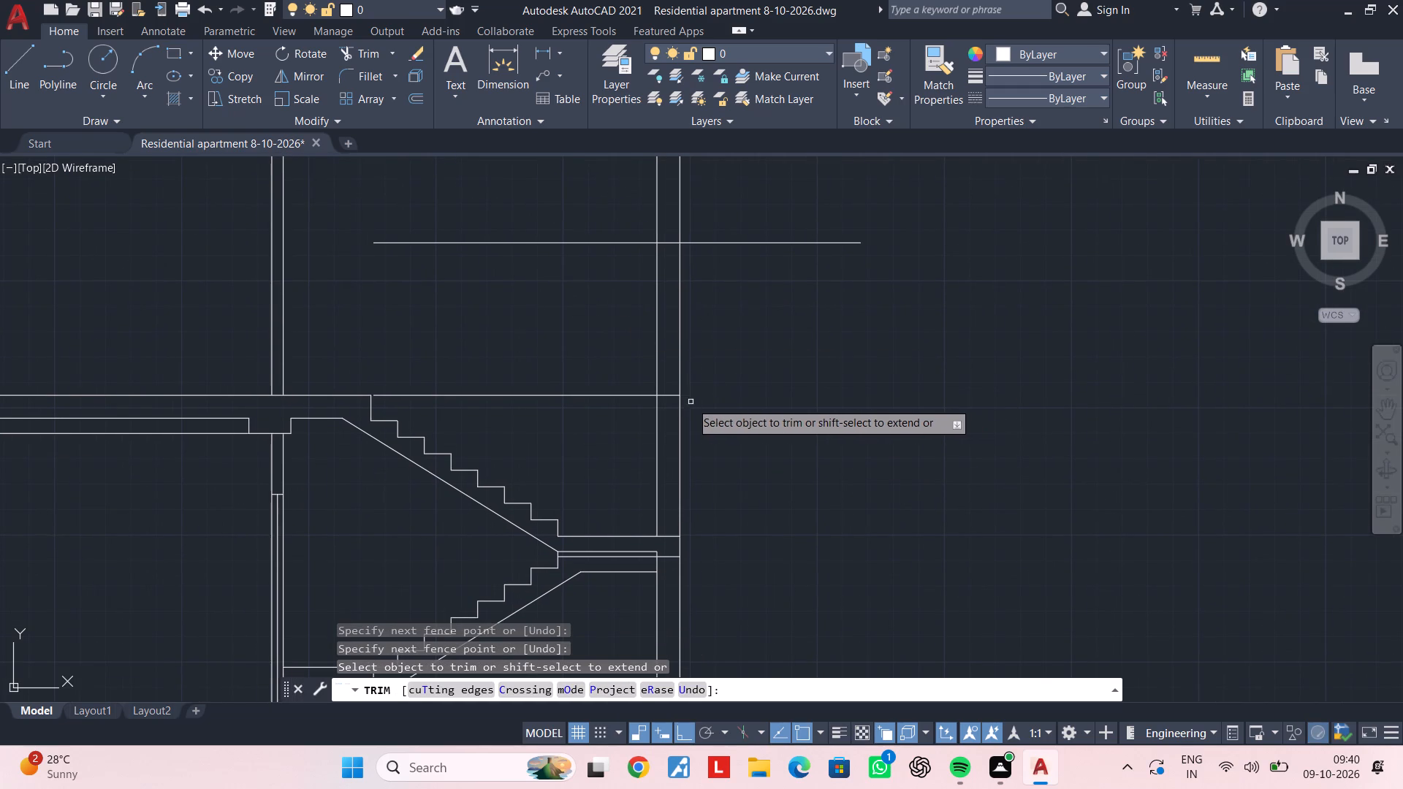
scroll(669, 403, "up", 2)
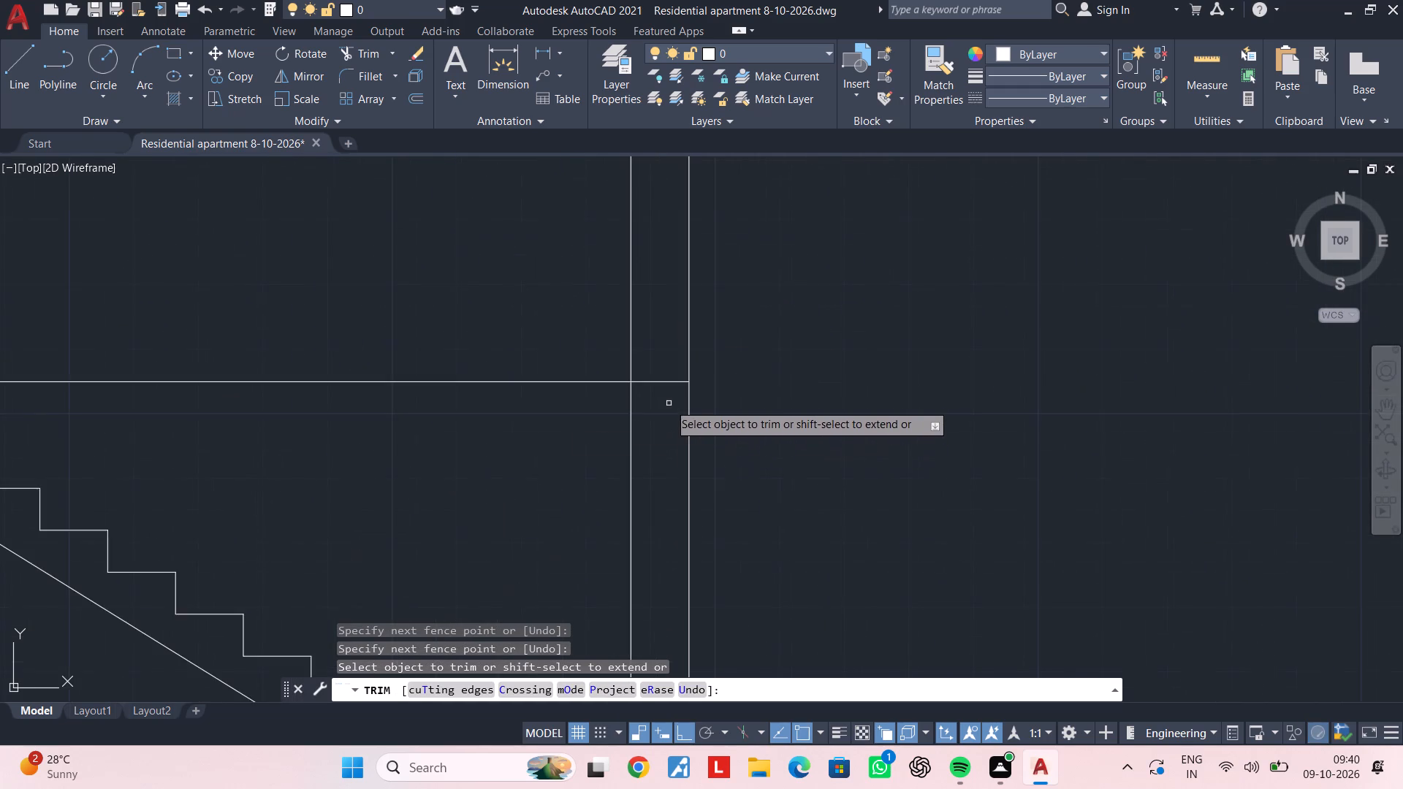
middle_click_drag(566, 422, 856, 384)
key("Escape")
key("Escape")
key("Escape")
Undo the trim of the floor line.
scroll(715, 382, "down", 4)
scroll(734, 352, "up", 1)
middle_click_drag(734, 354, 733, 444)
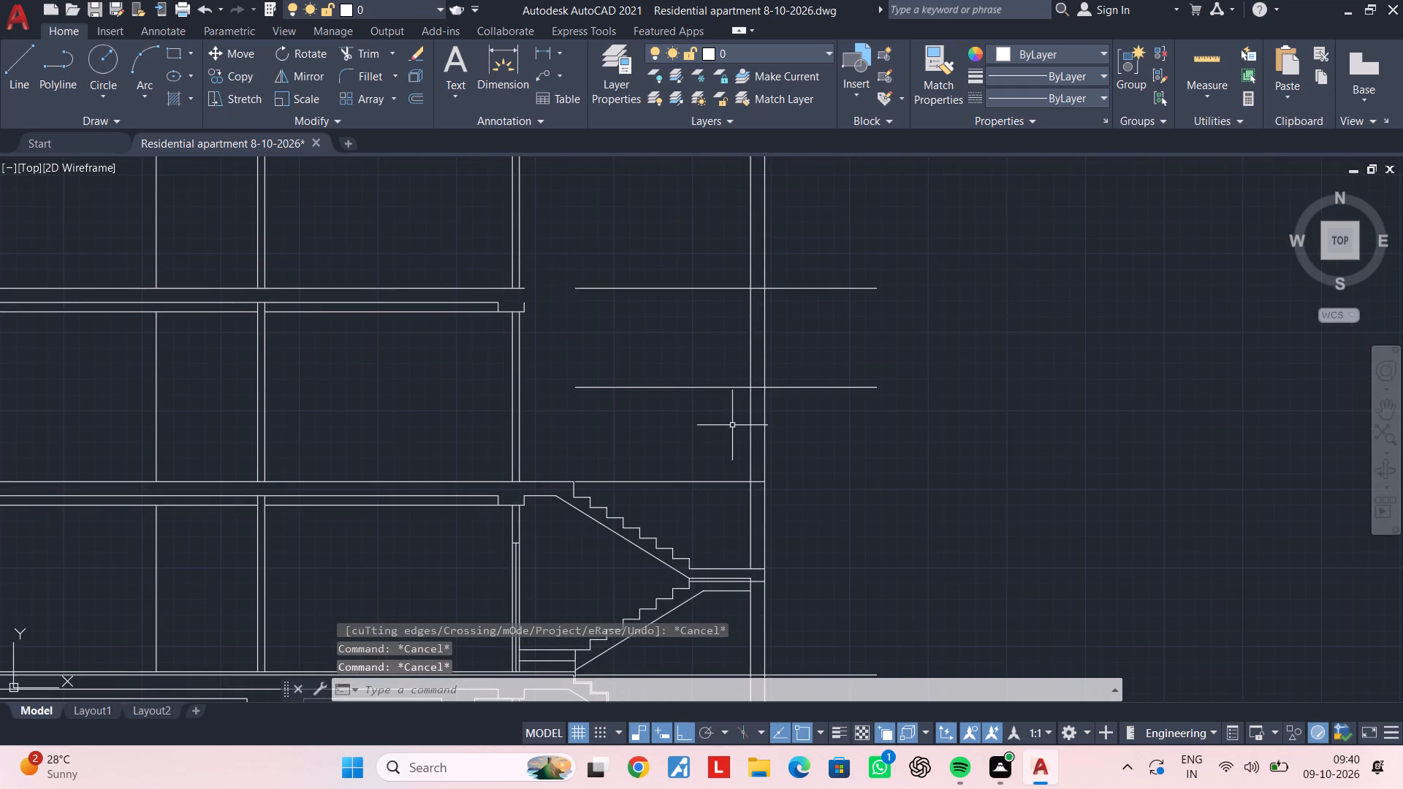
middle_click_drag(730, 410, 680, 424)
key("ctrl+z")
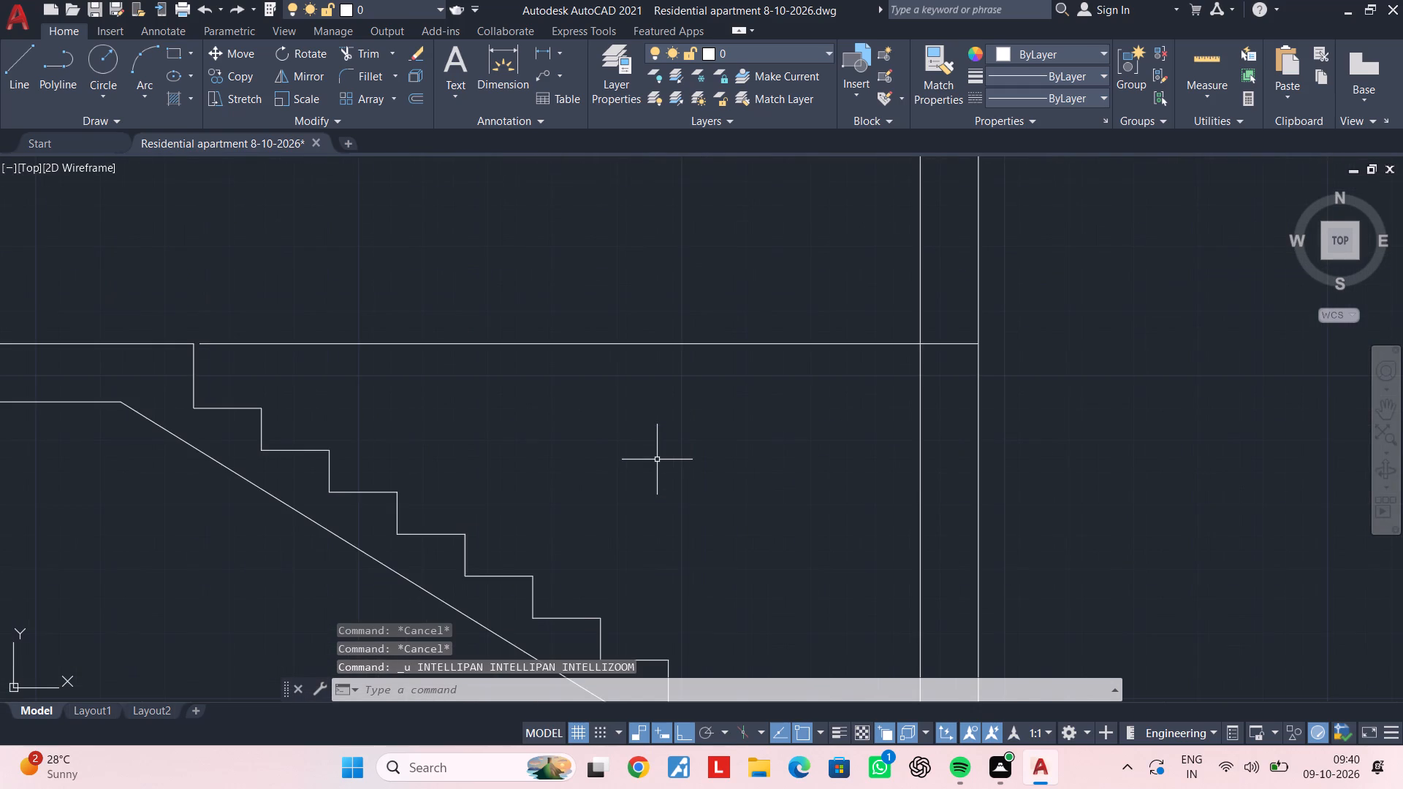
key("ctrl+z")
Trim the part of the new landing line, 5' above the floor line, that extends past the outer wall.
scroll(658, 460, "down", 3)
middle_click_drag(659, 461, 650, 525)
scroll(662, 489, "up", 3)
middle_click_drag(669, 484, 666, 506)
key("Escape")
key("Escape")
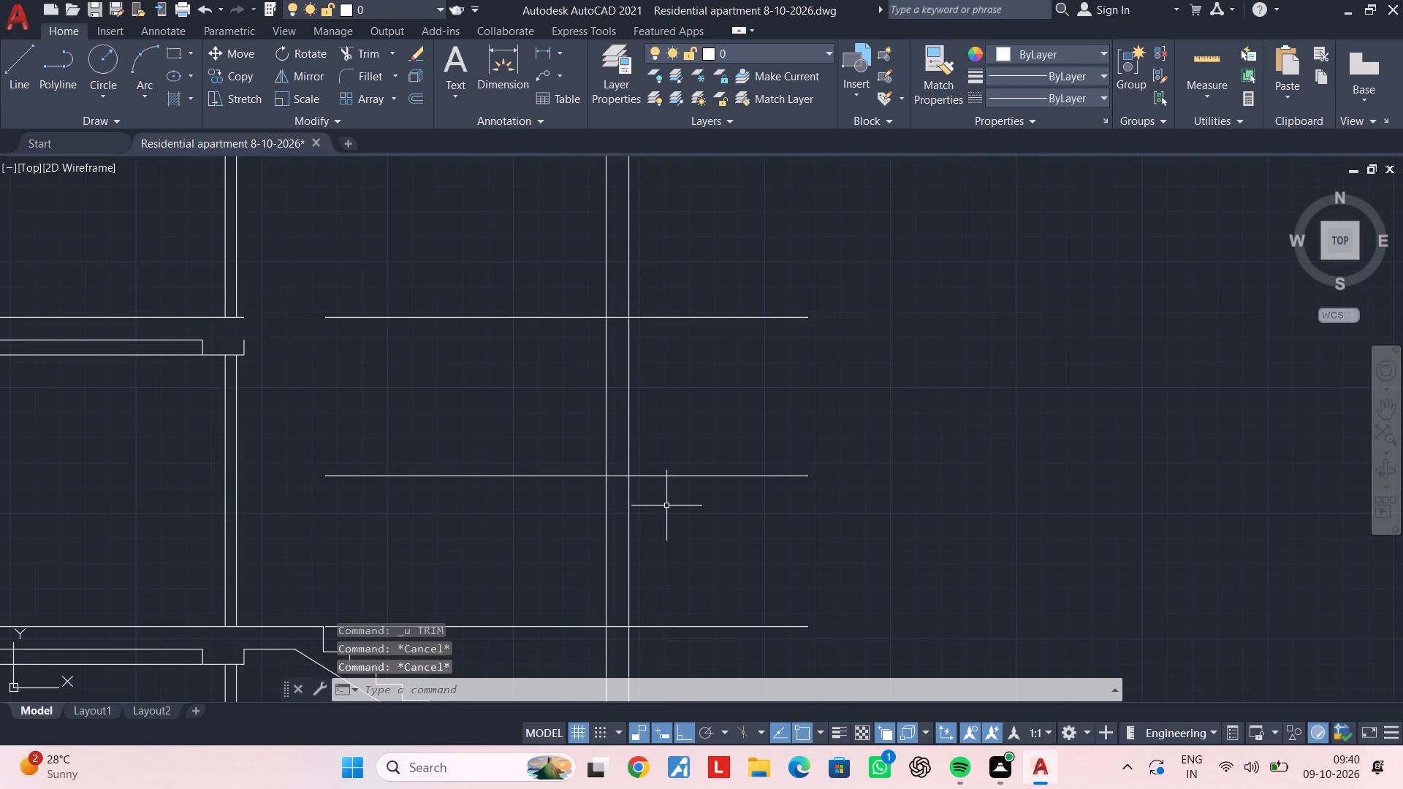
key("t")
type("r")
key("space")
left_click_drag(650, 514, 653, 504)
left_click(653, 413)
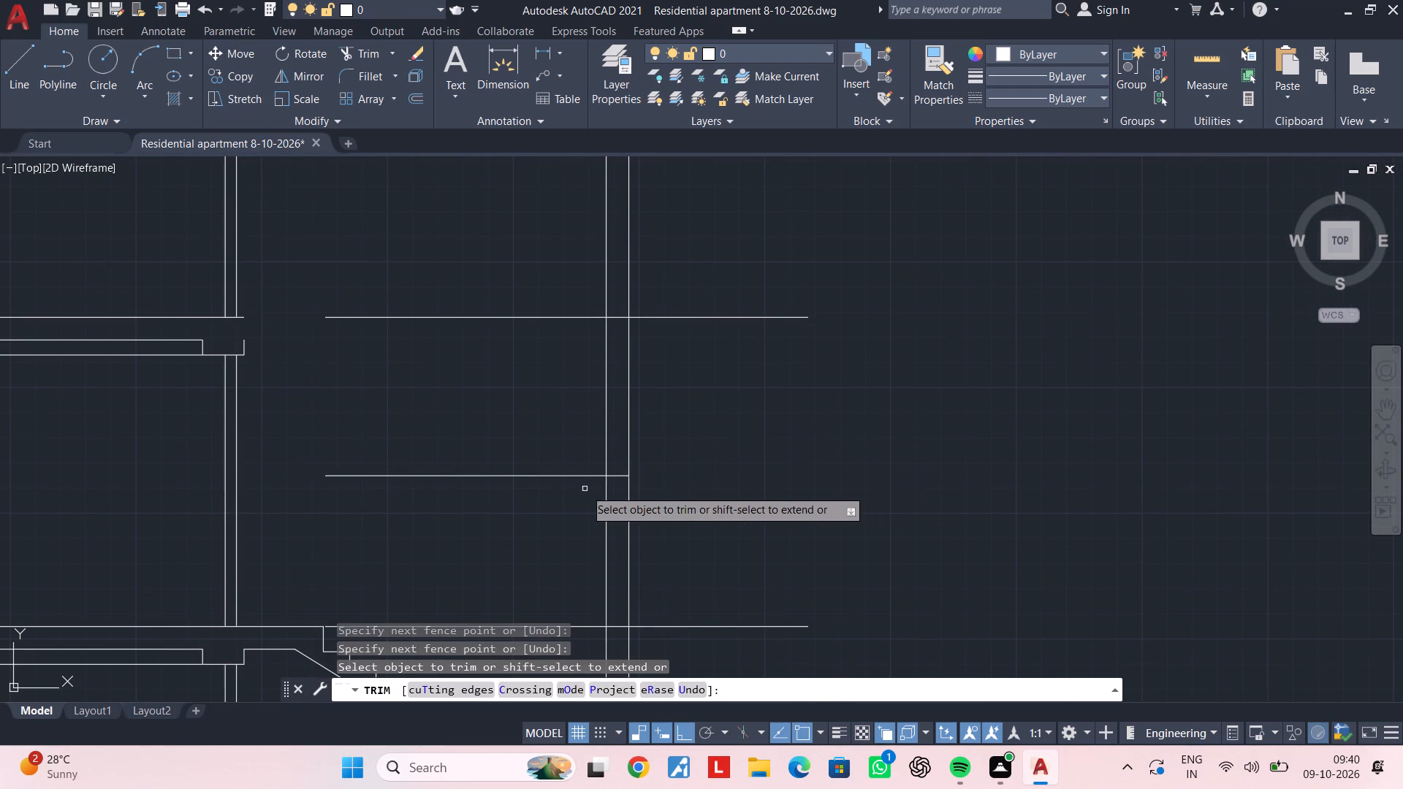
key("Escape")
key("Escape")
key("Escape")
key("Escape")
Offset the trimmed landing line downward by 2".
type("of")
key("space")
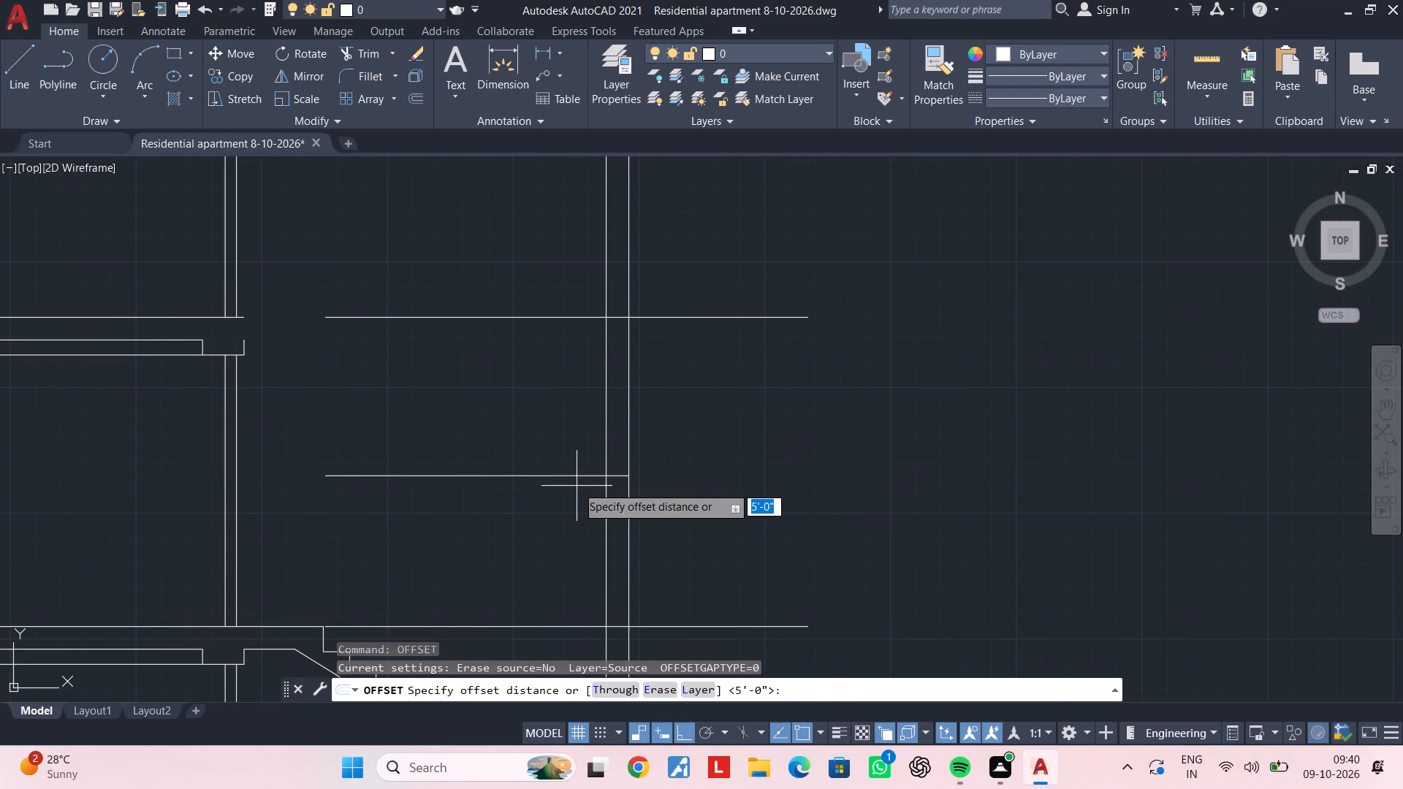
type("2\"")
key("Return")
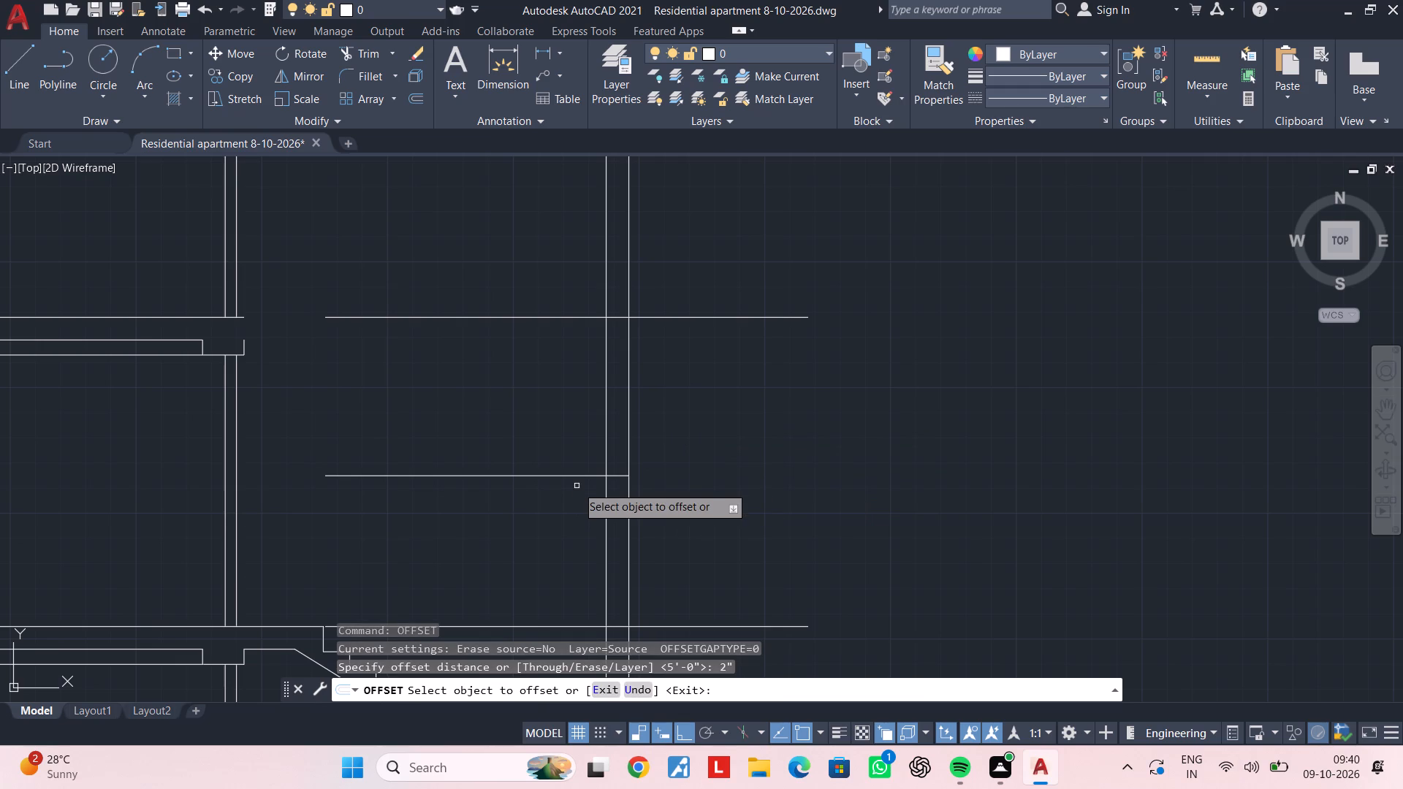
left_click(593, 473)
left_click(591, 522)
key("Escape")
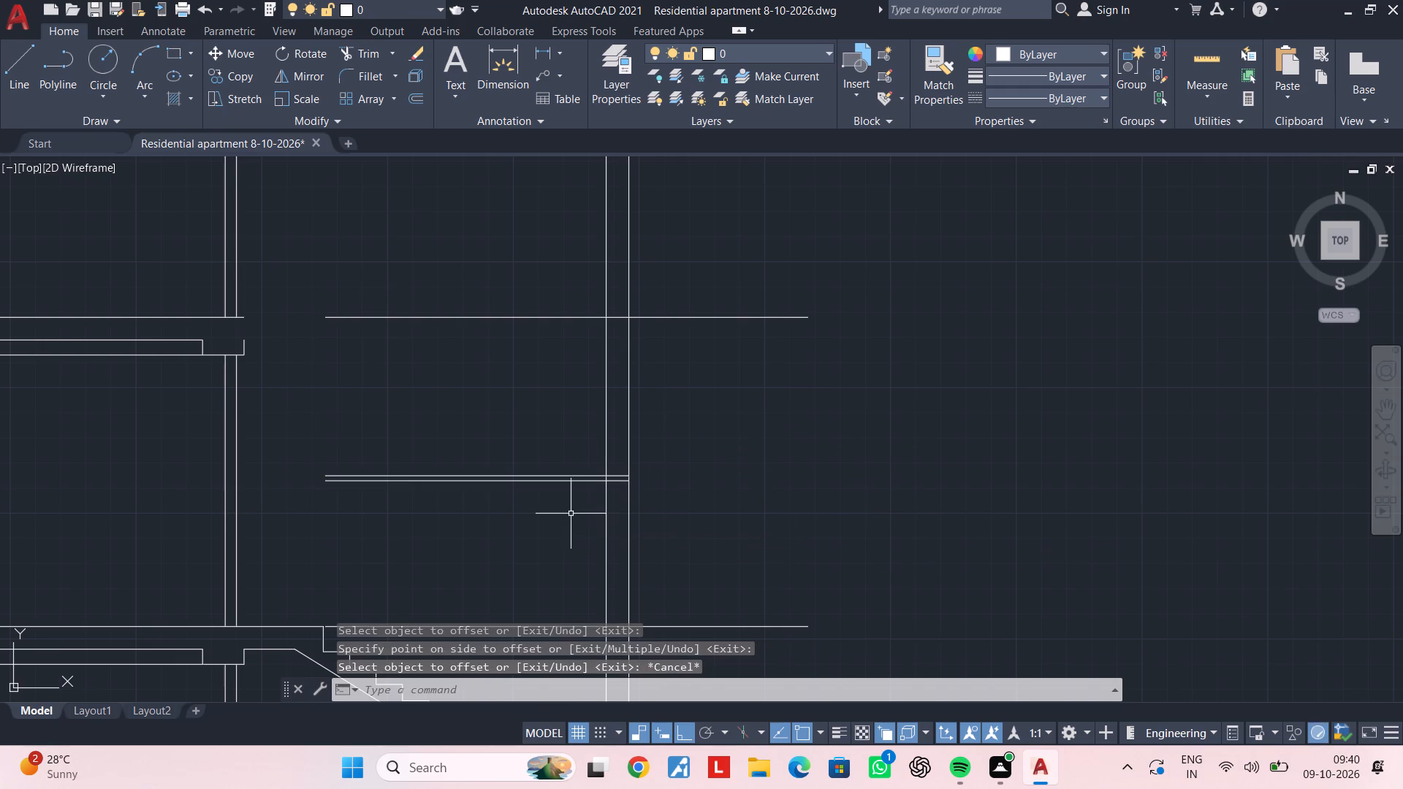
key("Escape")
key("Escape")
key("Escape")
key("Escape")
key("Escape")
Offset the outer wall's inner face line 3'3" into the stairwell to mark the landing's edge.
type("of 3'3\"")
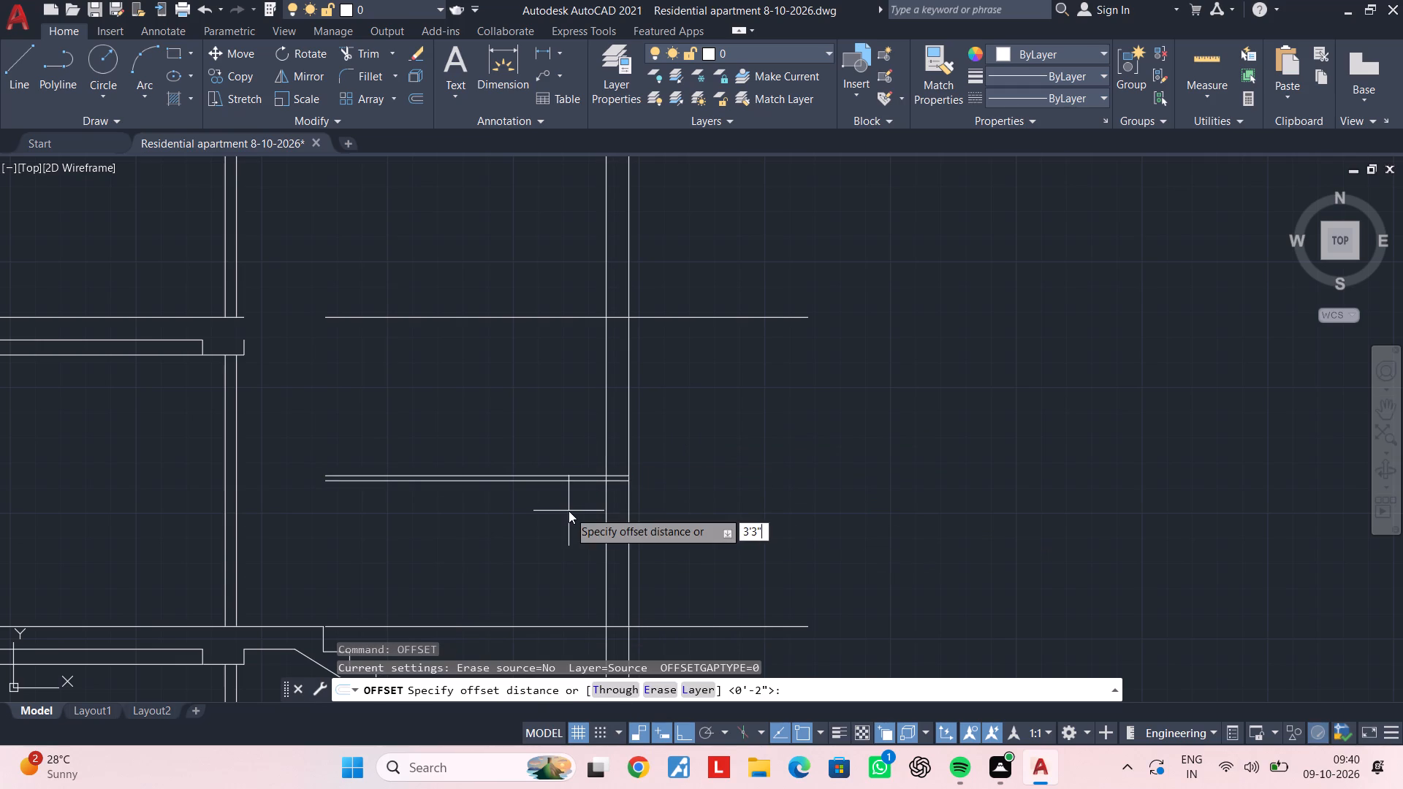
key("Return")
left_click(607, 531)
left_click(455, 531)
key("Escape")
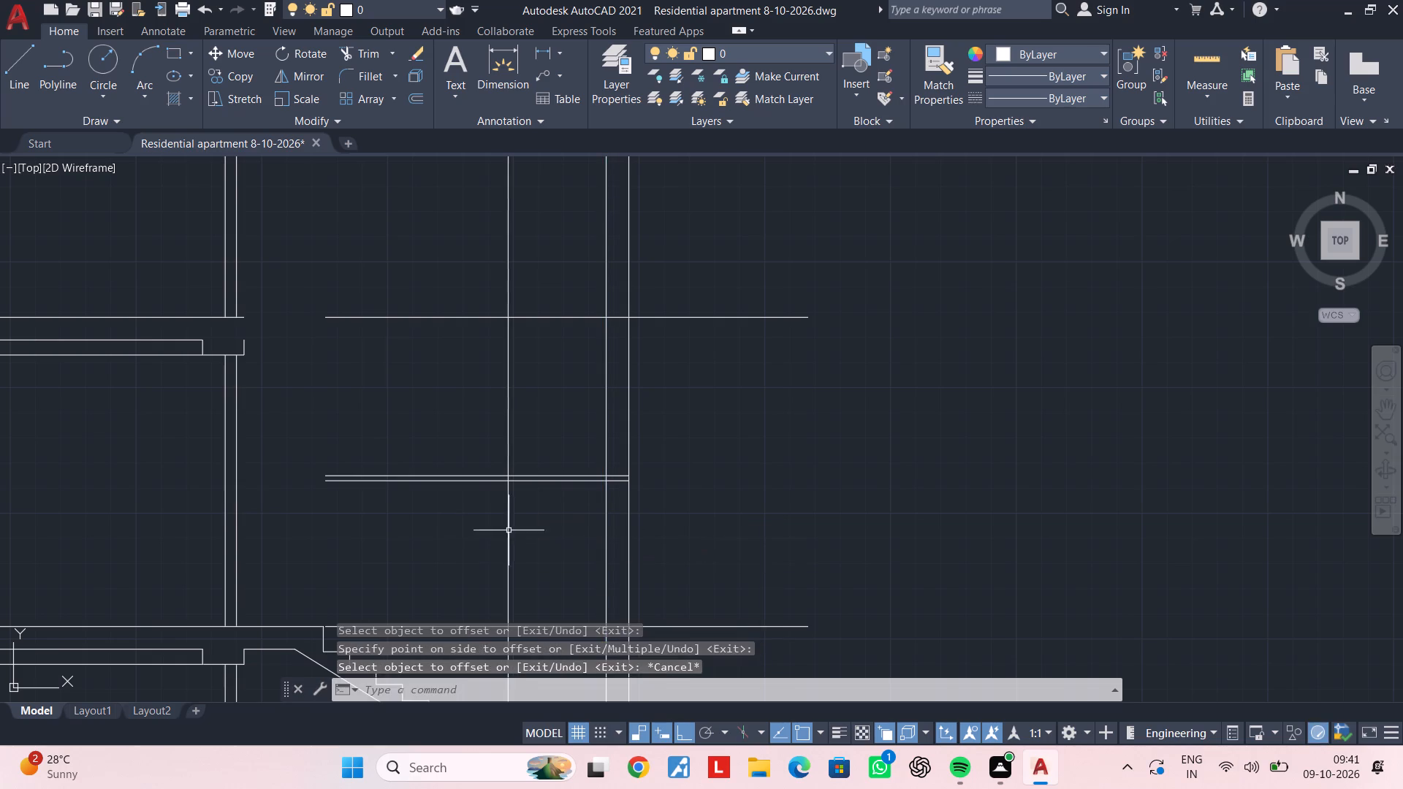
Trim the landing's vertical edge line just below the new mid-landing's lower line, using a fence across it.
middle_click_drag(538, 530, 620, 308)
middle_click_drag(615, 392, 604, 422)
key("Escape")
key("Escape")
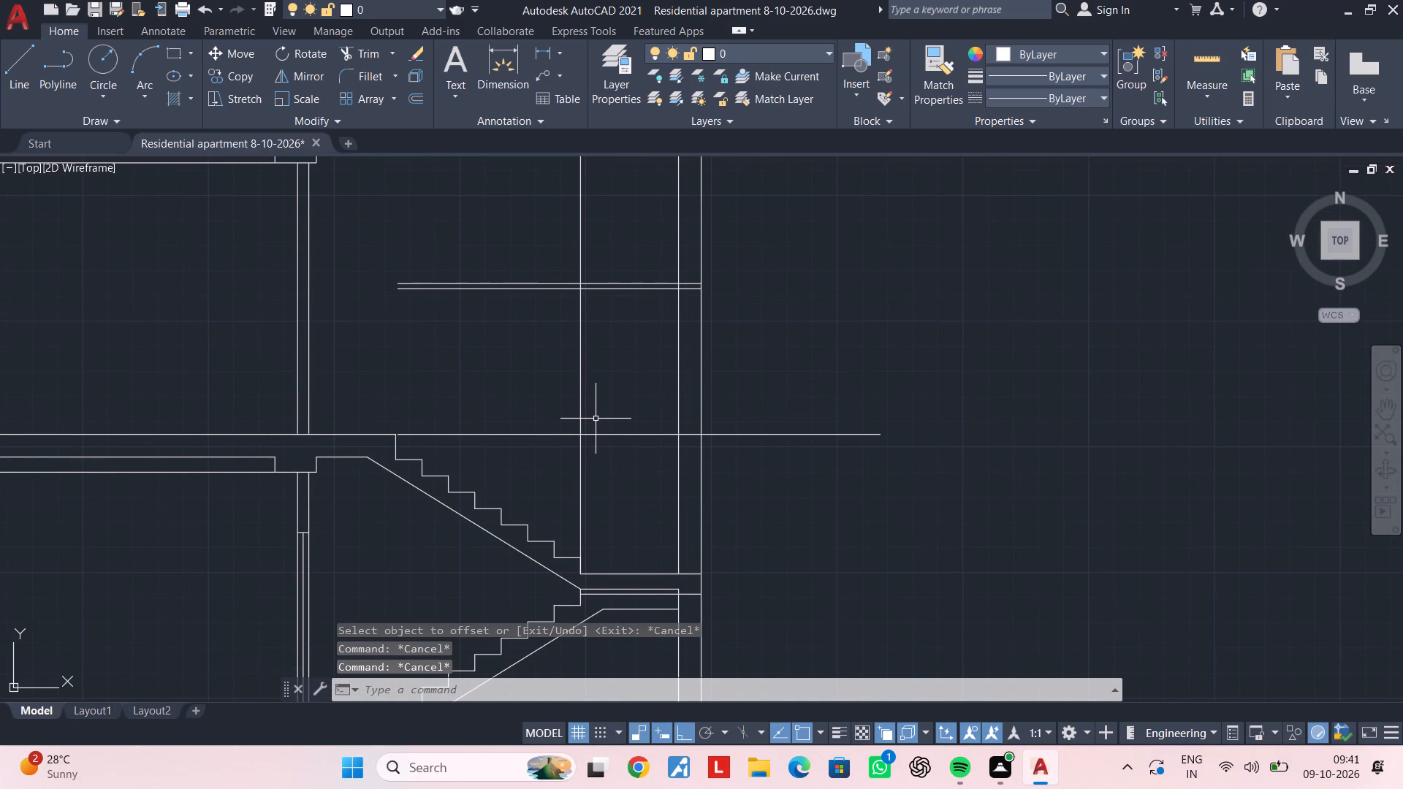
key("t")
key("r")
key("space")
middle_click_drag(577, 353, 566, 508)
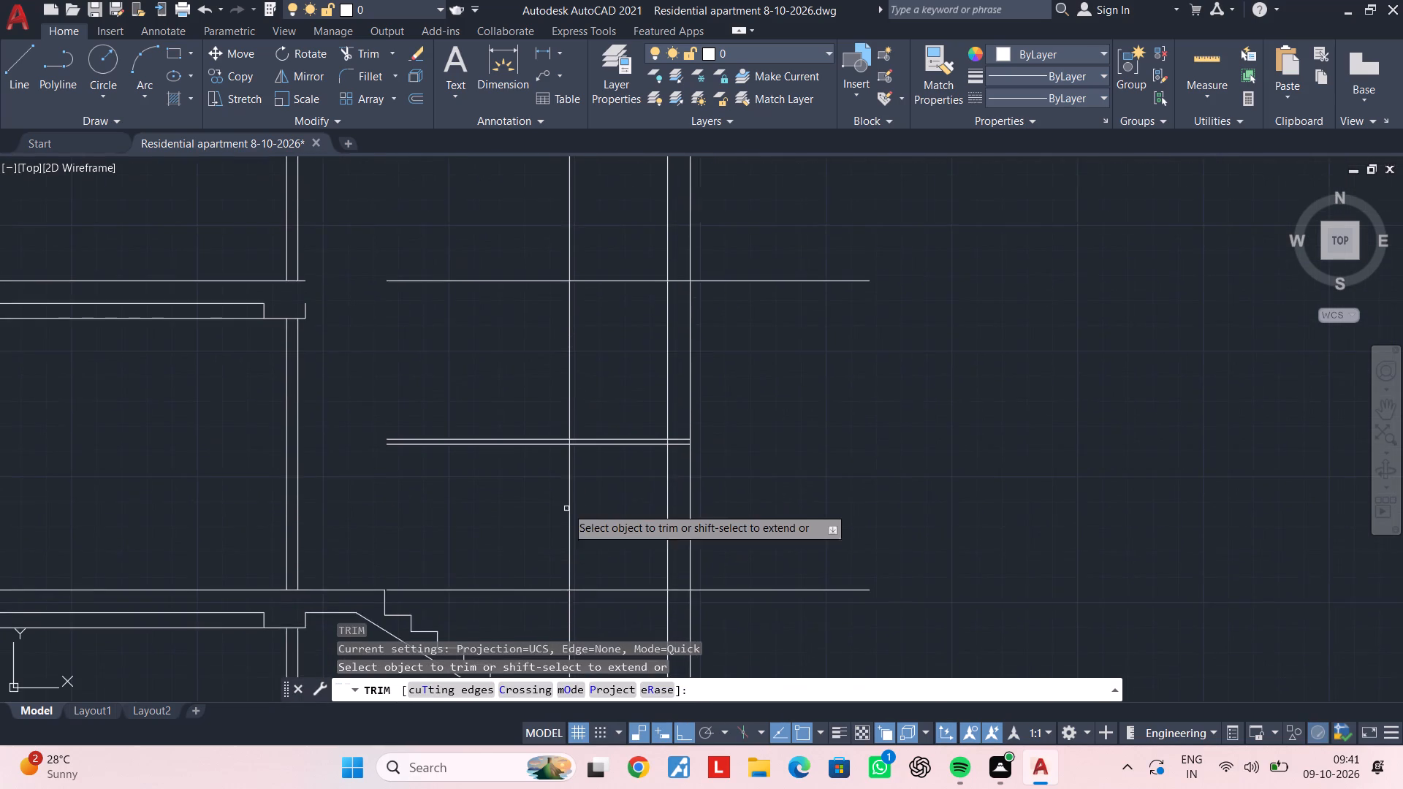
scroll(572, 476, "up", 1)
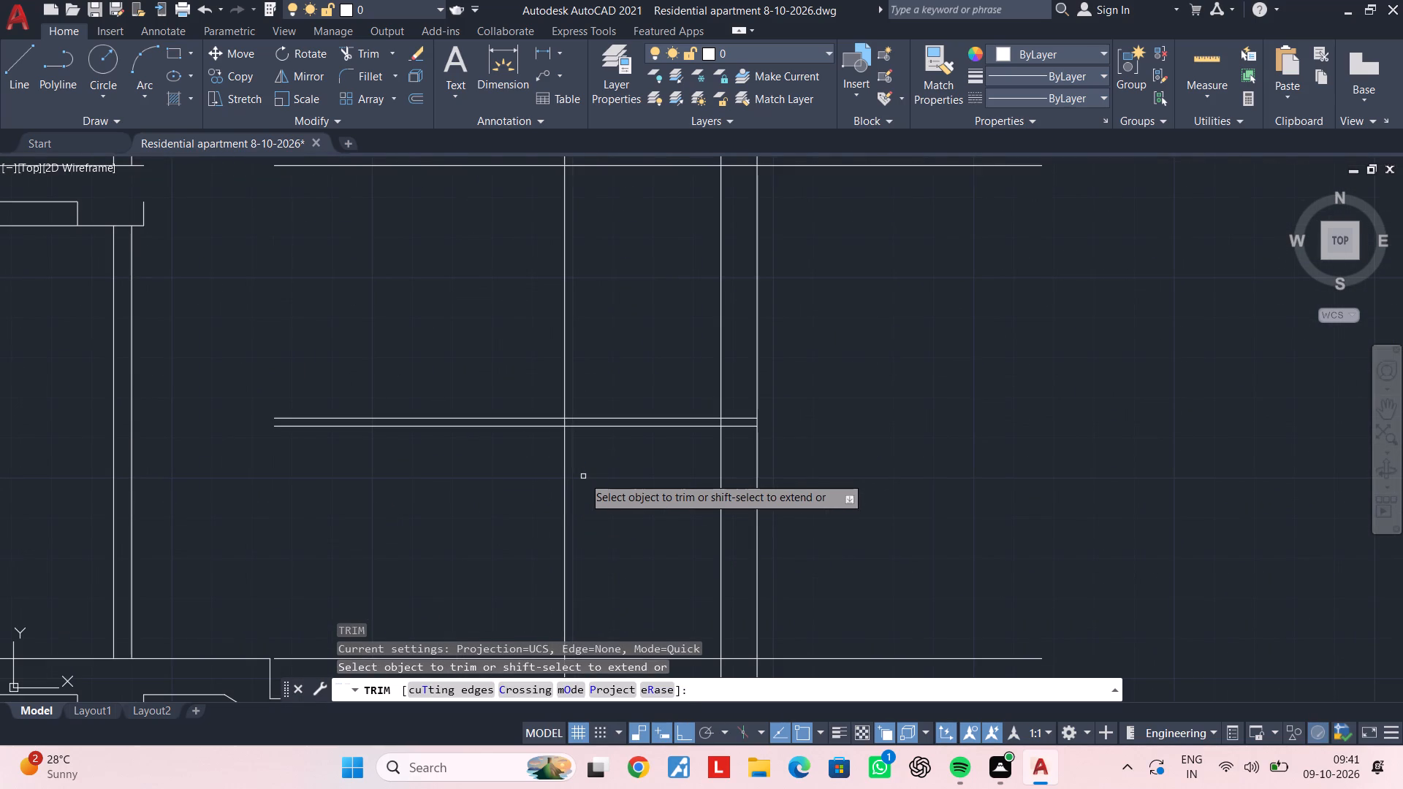
left_click(583, 476)
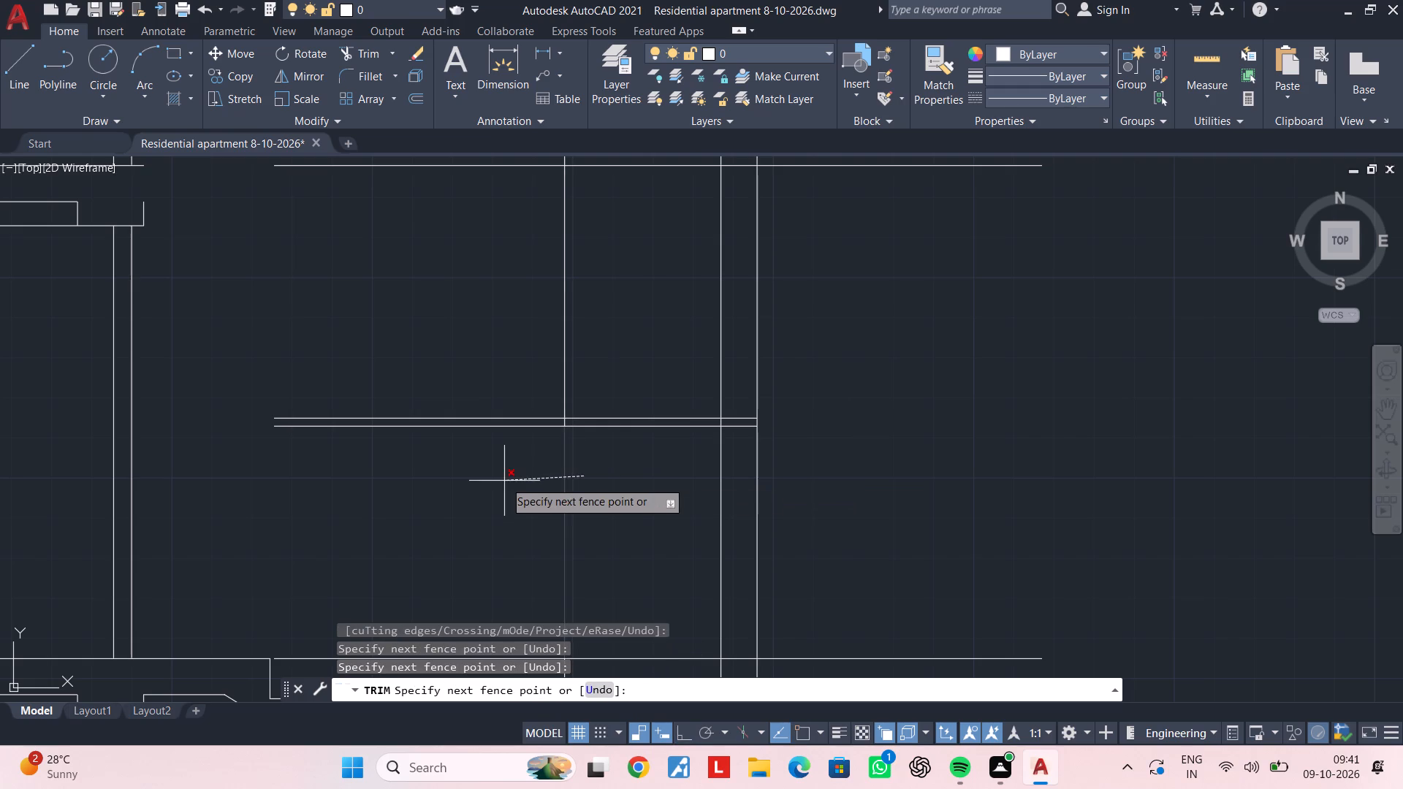
left_click(504, 481)
key("Escape")
Erase the leftover piece of the edge line between the floor line and the lower mid-landing.
scroll(562, 490, "down", 2)
middle_click_drag(562, 490, 571, 338)
scroll(545, 449, "up", 2)
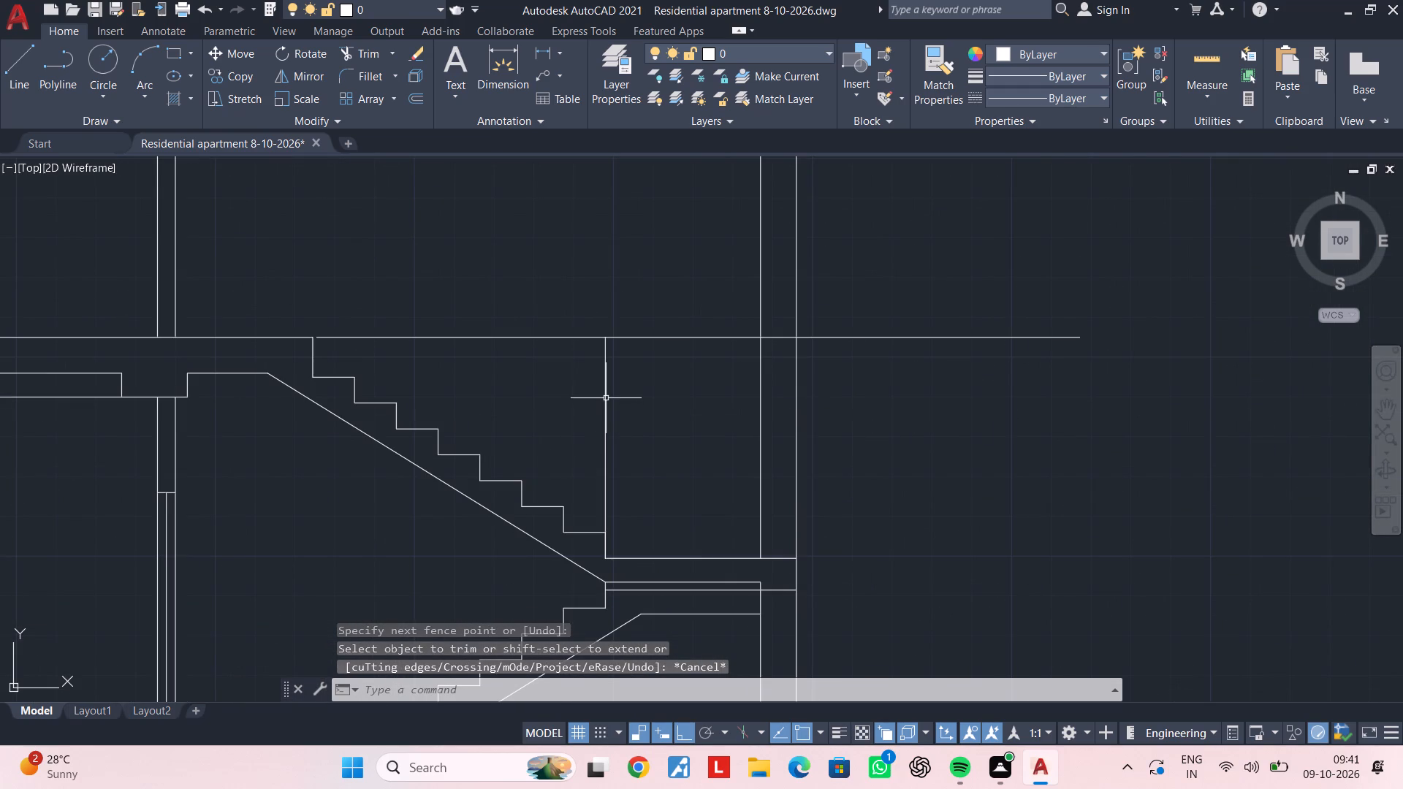
left_click(603, 398)
key("Delete")
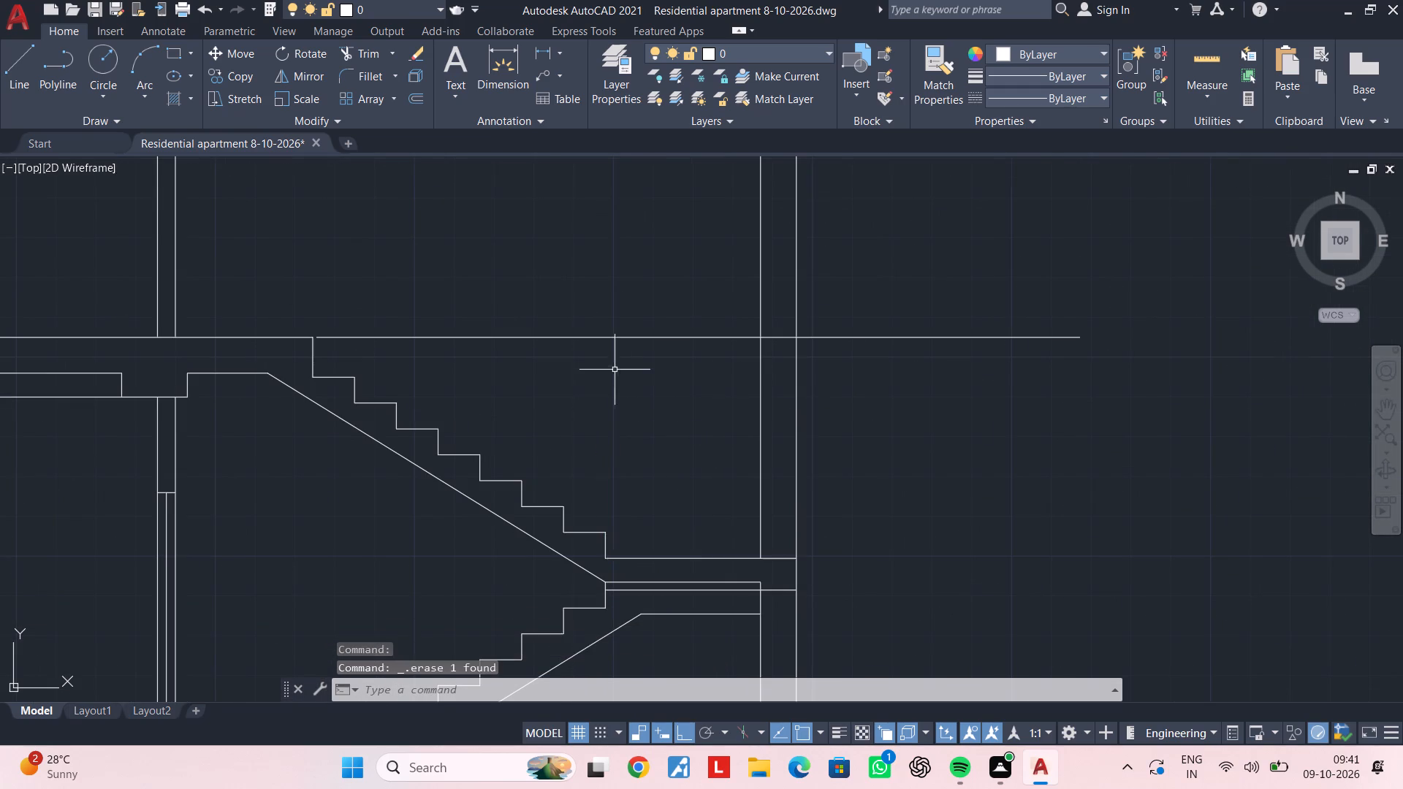
Trim both lines of the new mid-landing where they extend past its edge line, on the side away from the outer wall.
scroll(614, 367, "down", 2)
middle_click_drag(622, 372, 584, 506)
scroll(549, 362, "up", 2)
middle_click_drag(607, 460, 599, 380)
key("Escape")
key("Escape")
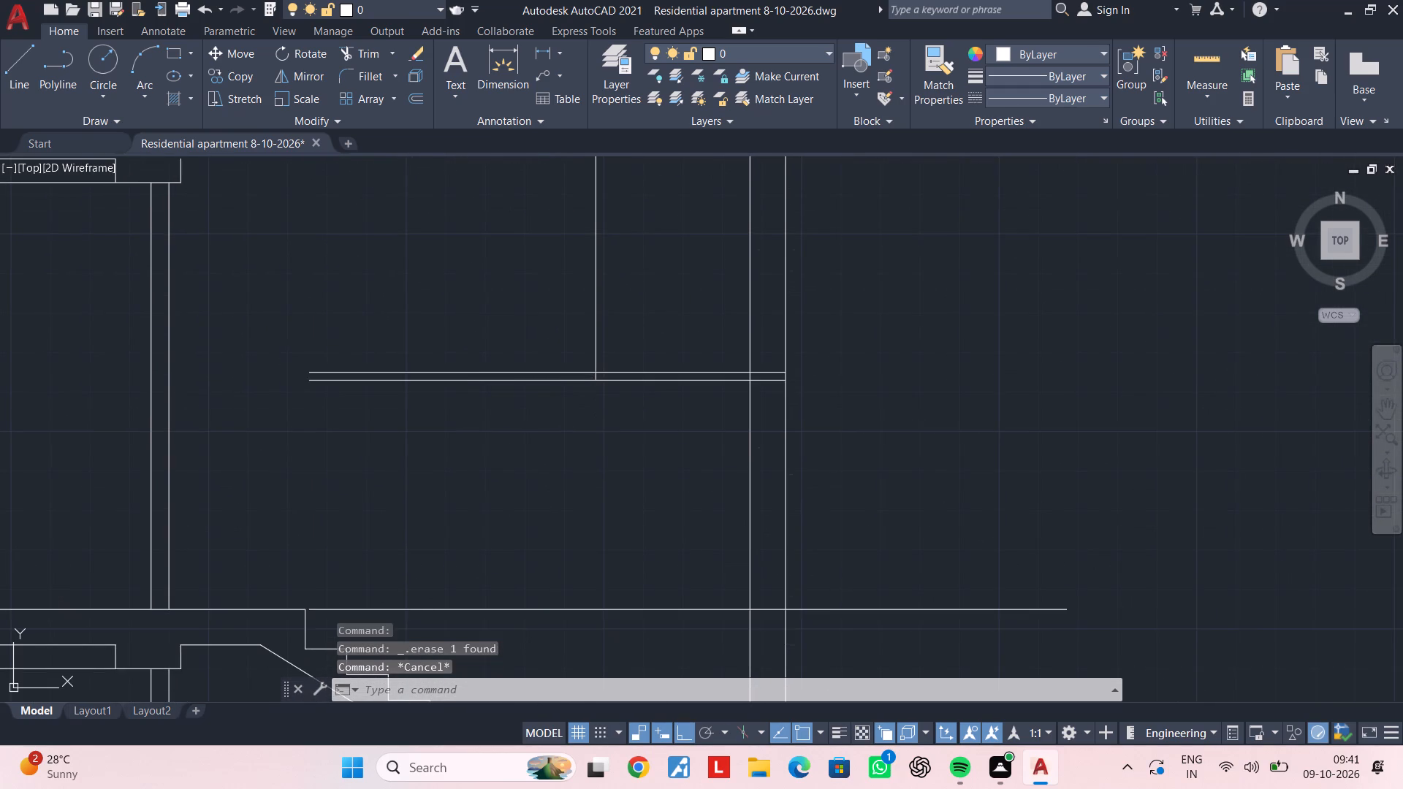
scroll(640, 428, "down", 2)
middle_click_drag(639, 416, 593, 291)
key("Escape")
key("Escape")
key("Escape")
key("Escape")
key("Escape")
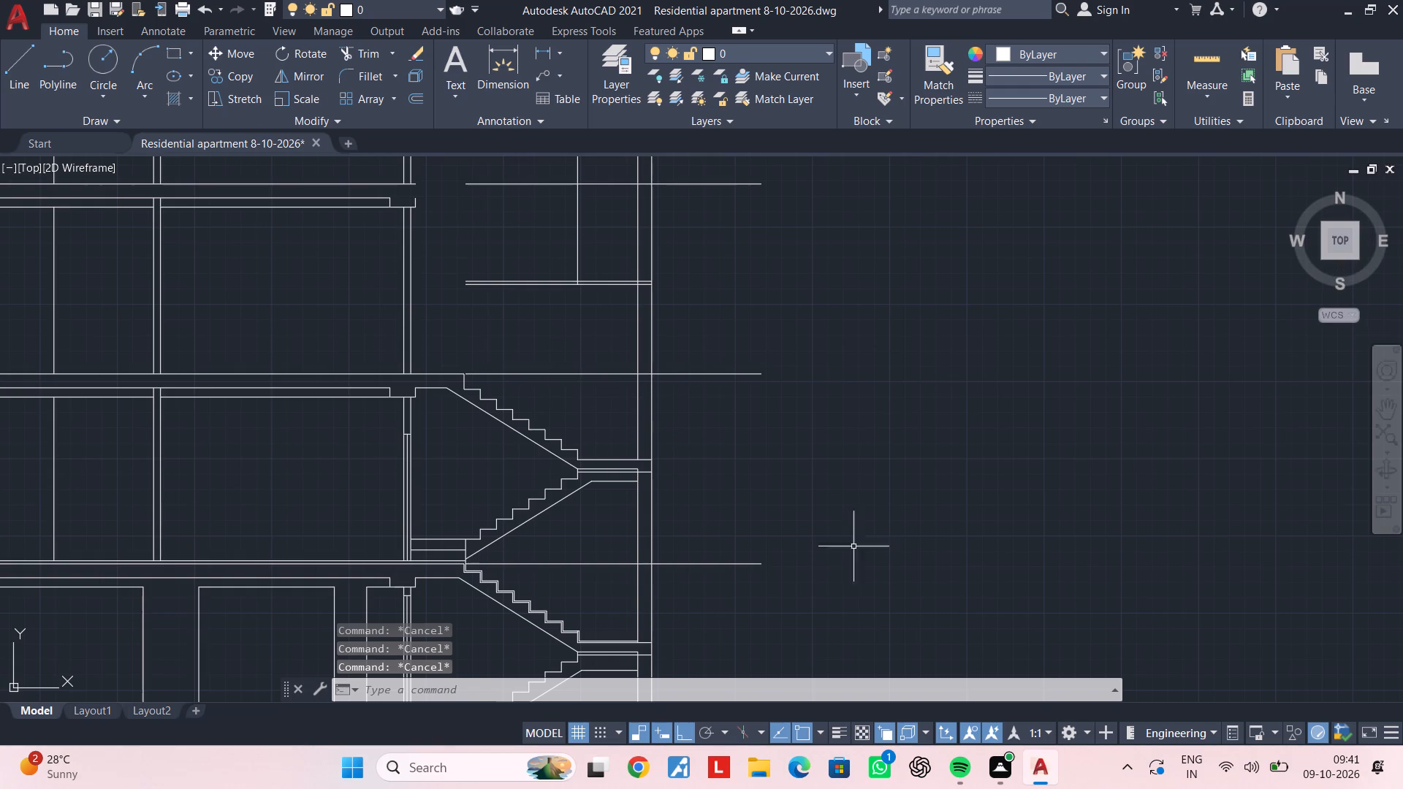
scroll(609, 279, "up", 3)
middle_click_drag(490, 359, 763, 424)
key("Escape")
key("Escape")
key("t")
key("r")
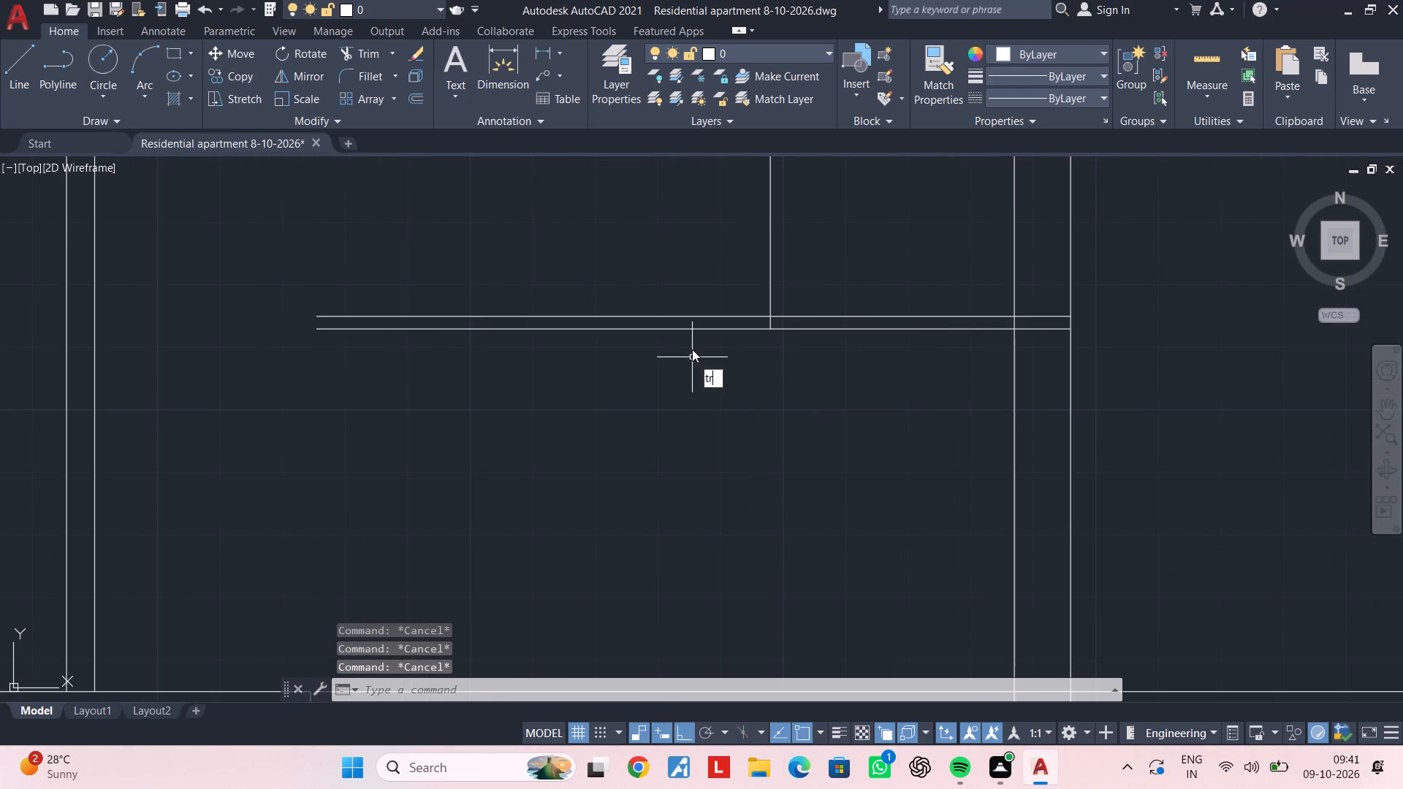
key("space")
left_click_drag(683, 364, 684, 348)
left_click(674, 264)
key("Escape")
key("Escape")
key("Escape")
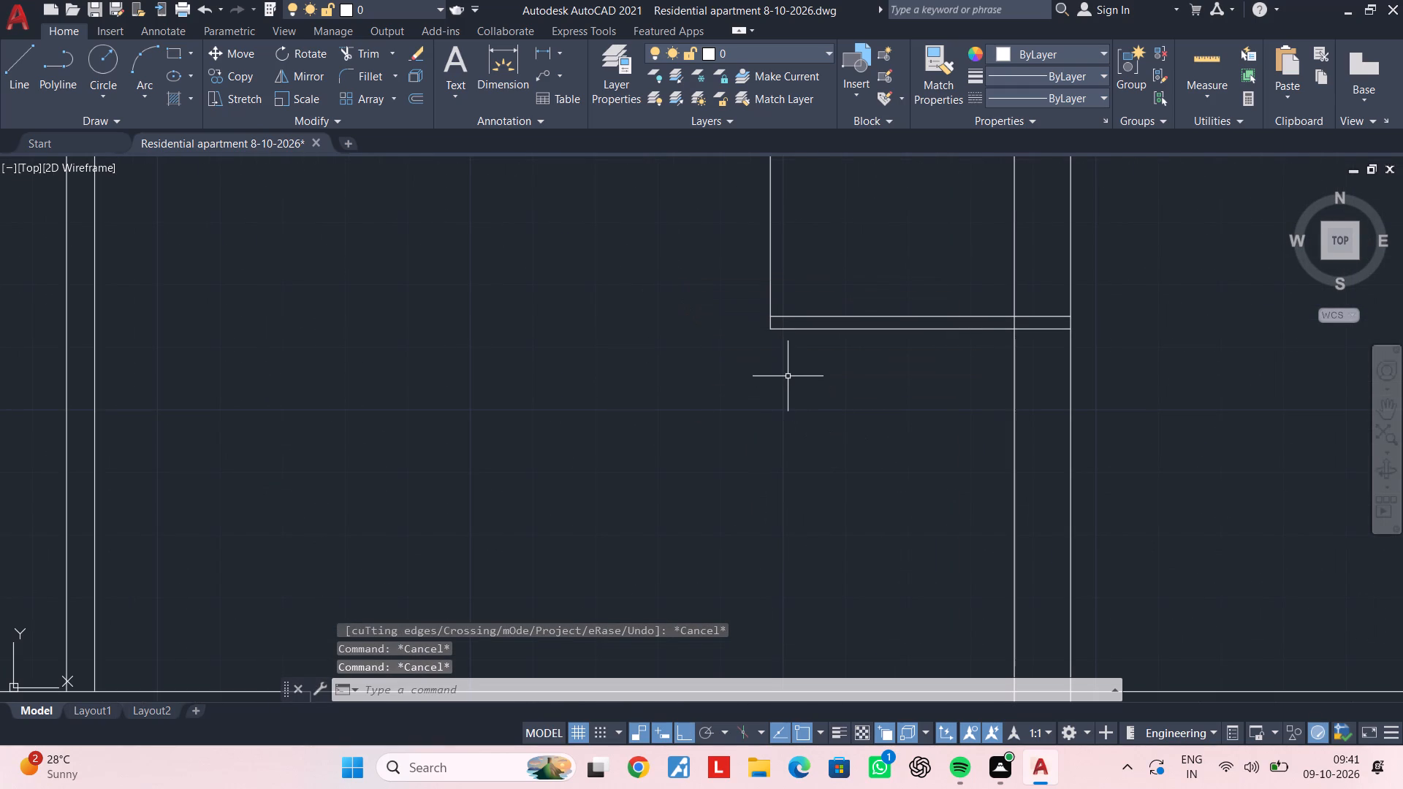
Start a polyline at the new mid-landing's lower edge corner with a 6.5" riser down and a 10.5" tread away from the landing.
key("l")
key("Escape")
key("Escape")
key("p")
type("l")
key("space")
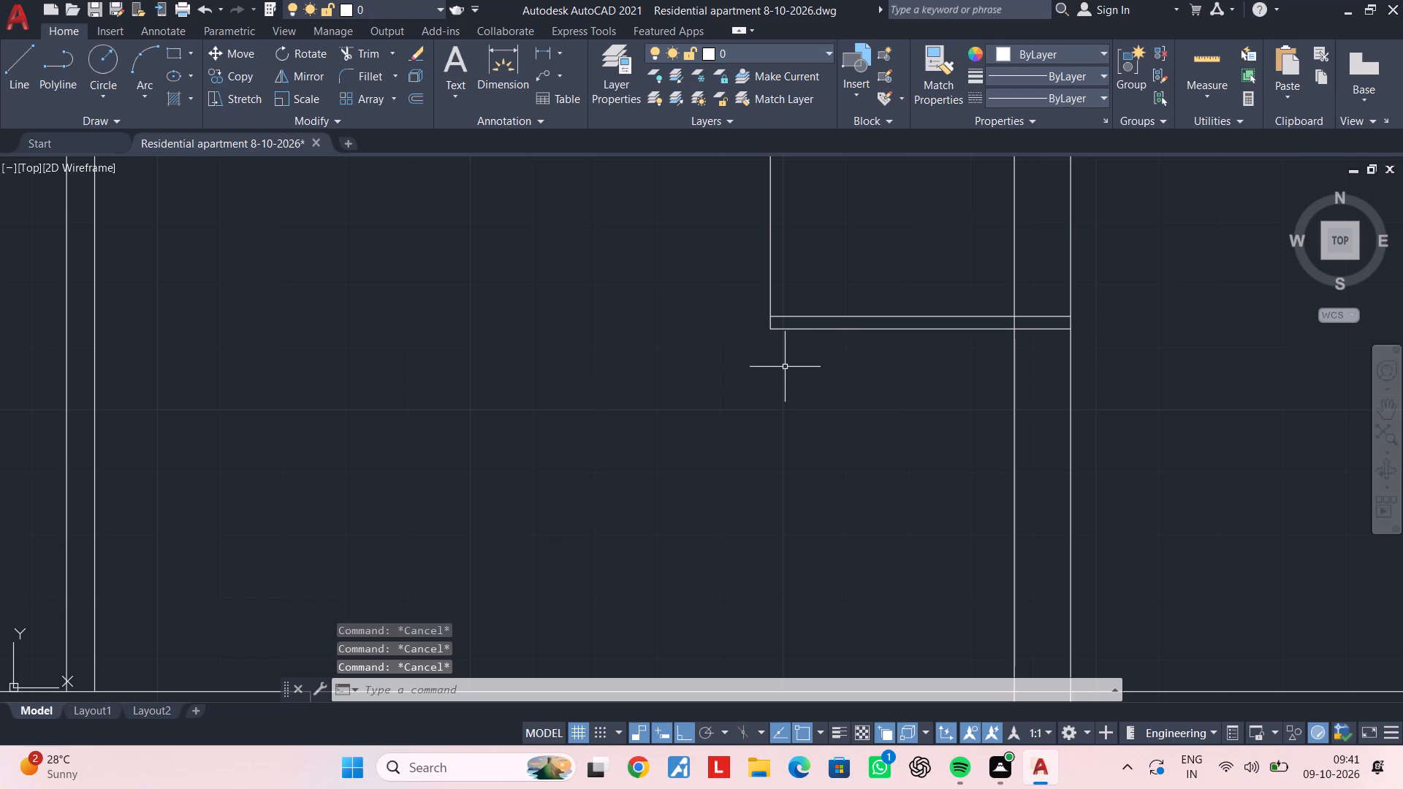
scroll(772, 331, "up", 2)
left_click(760, 329)
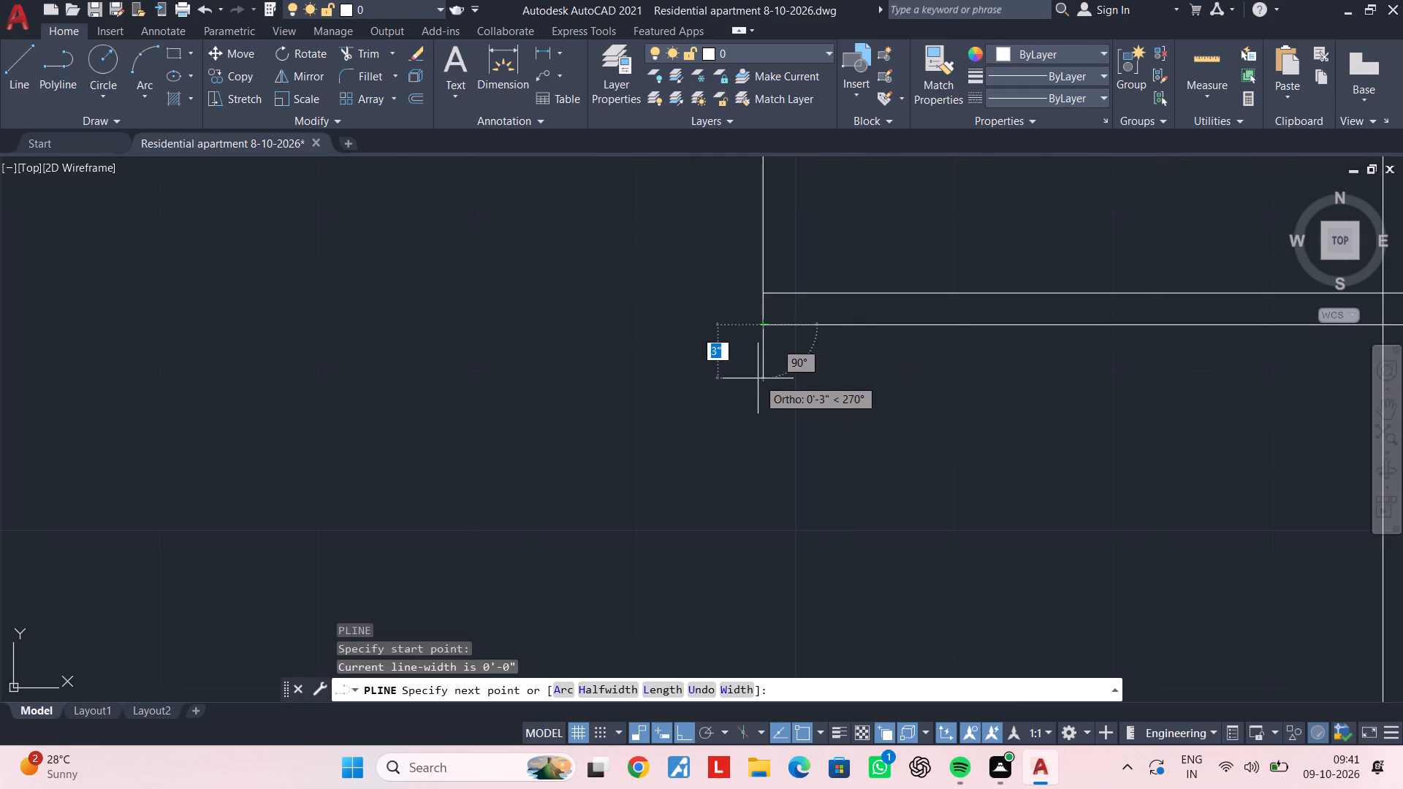
type("6.5\"")
key("Return")
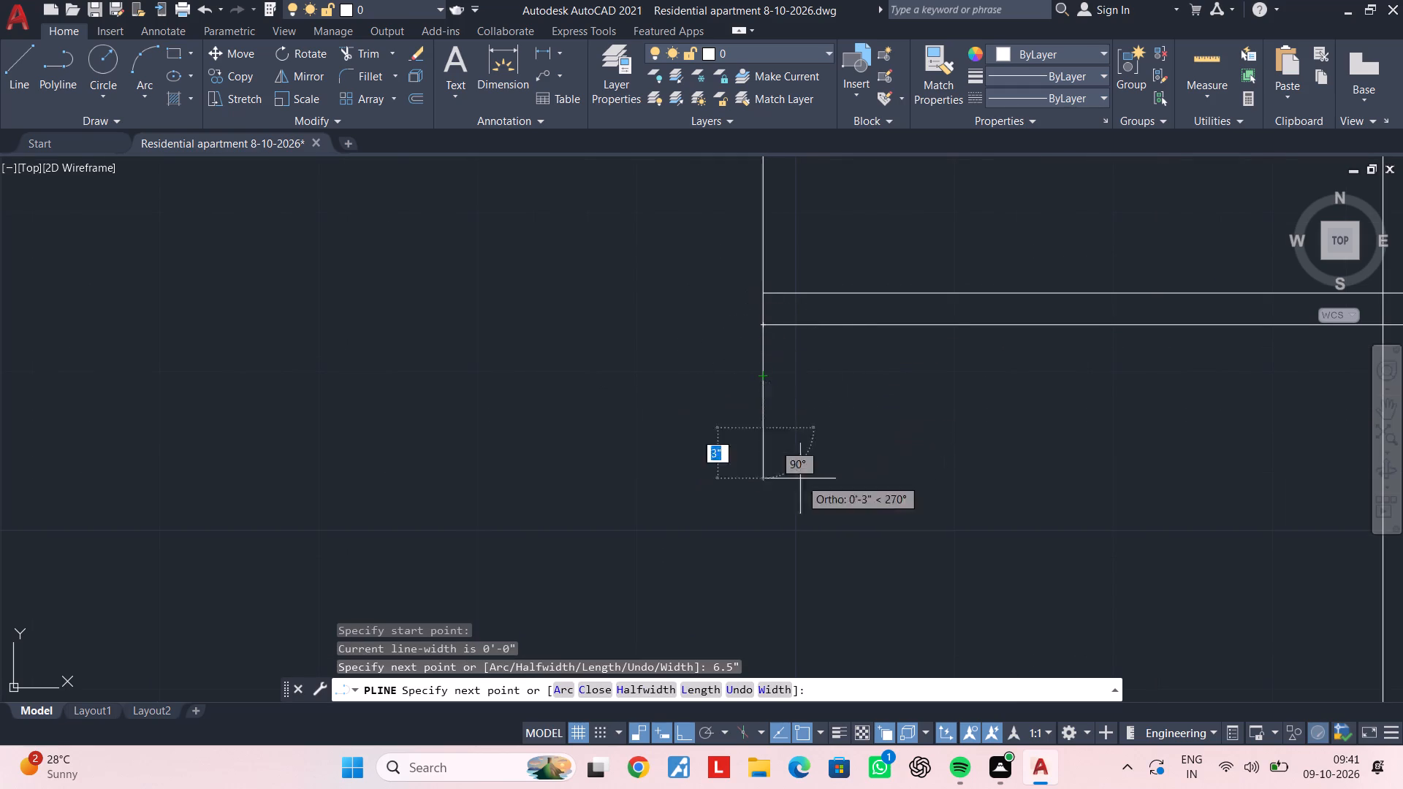
scroll(792, 345, "up", 3)
scroll(582, 427, "down", 3)
middle_click_drag(650, 414, 700, 383)
scroll(677, 394, "down", 5)
scroll(699, 396, "up", 4)
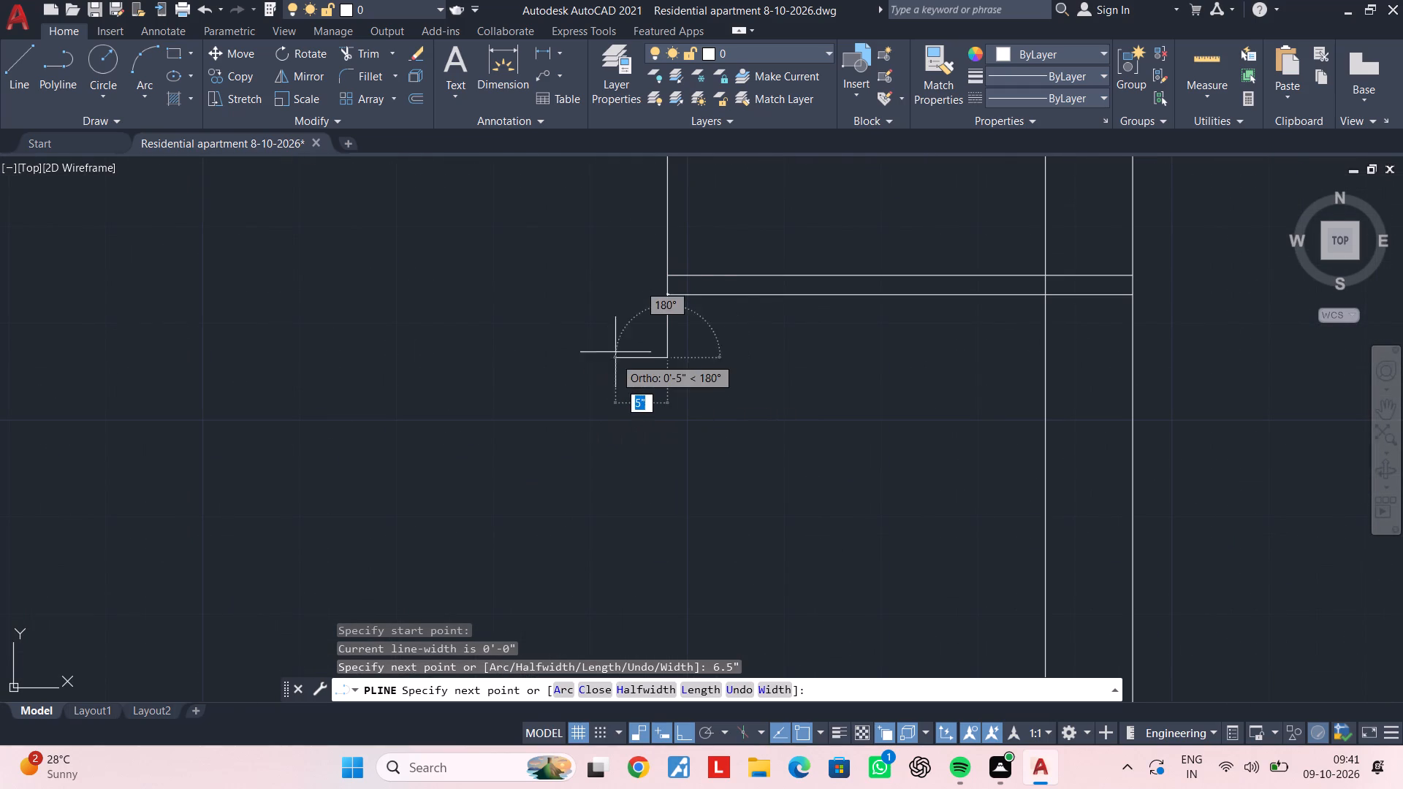
type("10.5\"")
key("Return")
Continue the descending stair polyline with three more steps, each with a 6.5" riser and a 10.5" tread.
middle_click_drag(636, 451, 653, 358)
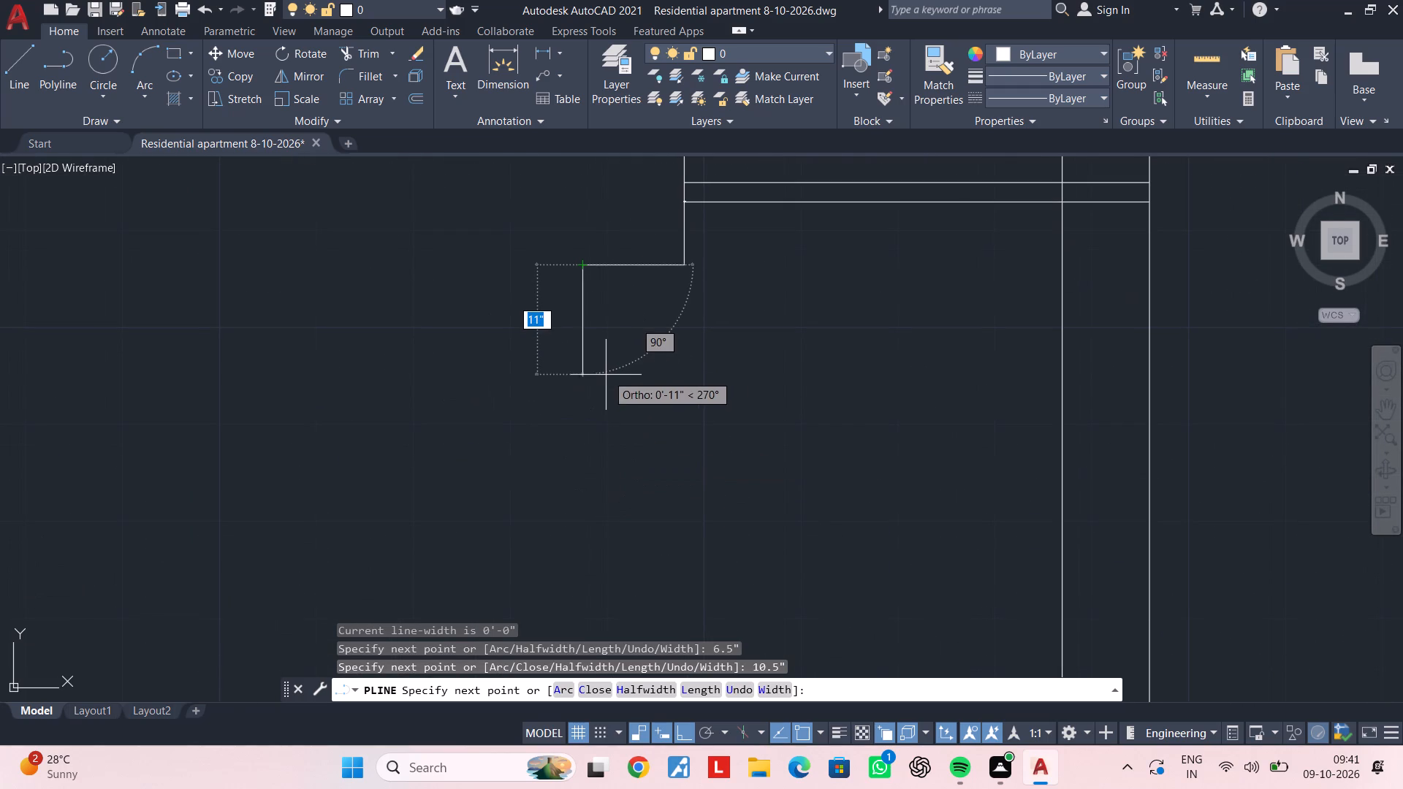
type("6.5\"")
key("Return")
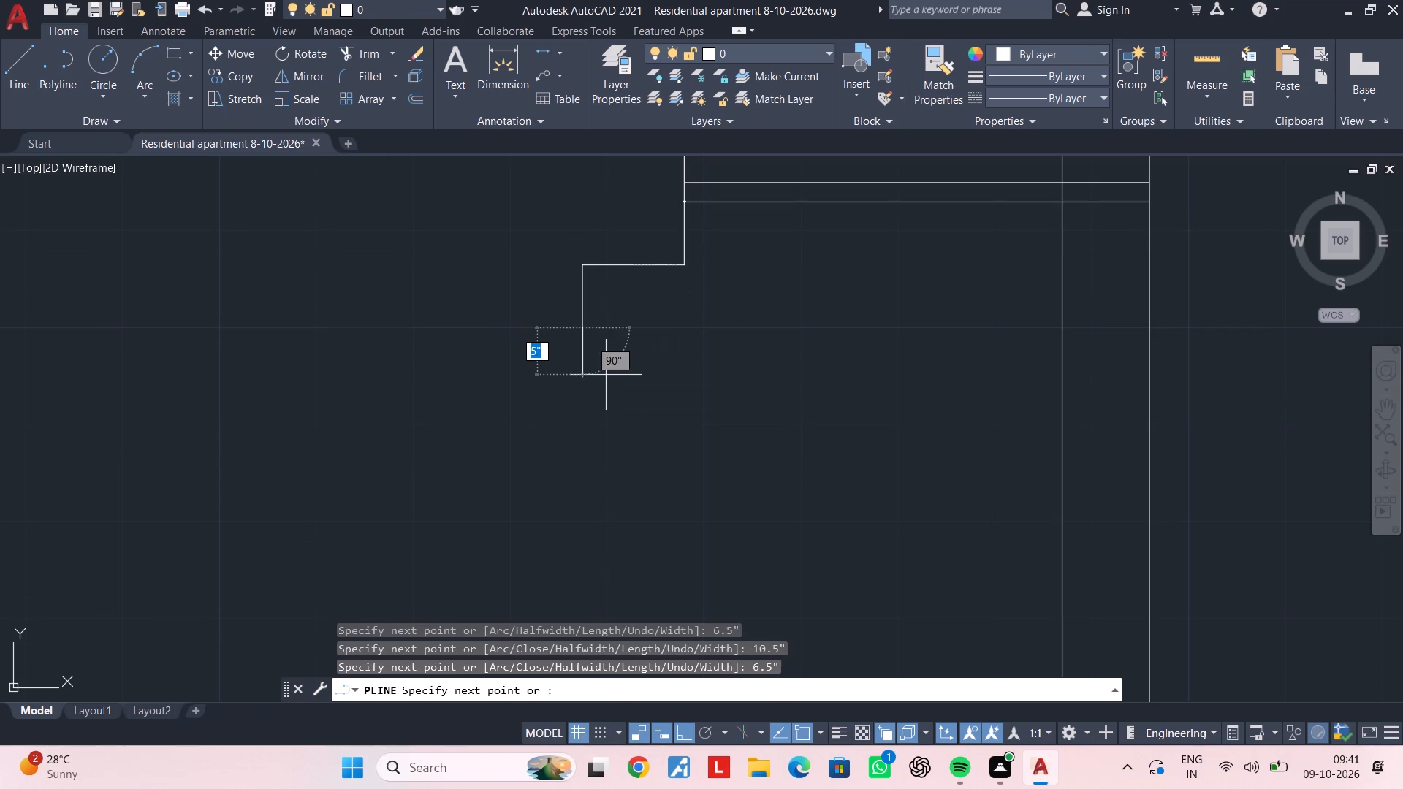
type("10.5\"")
key("Return")
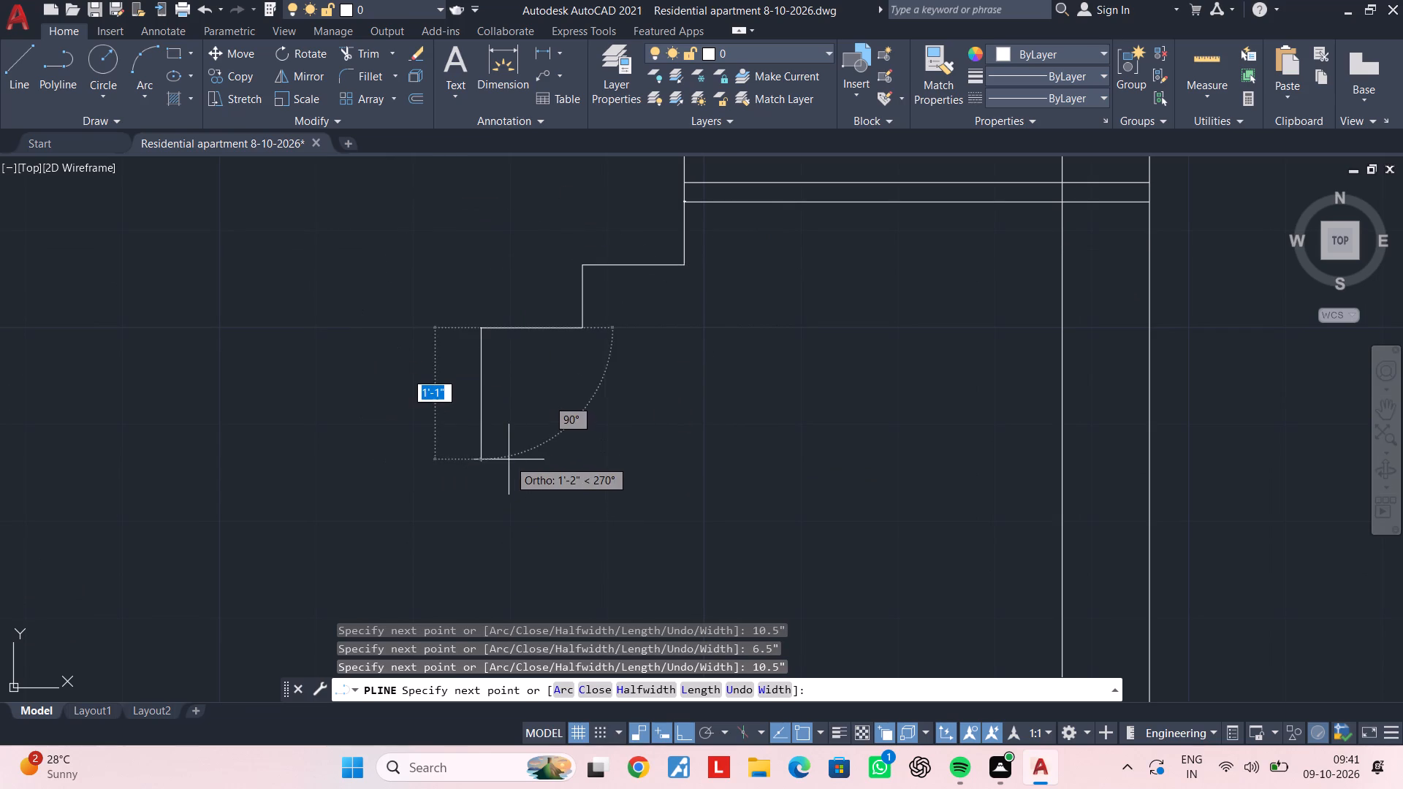
type("6.5\"")
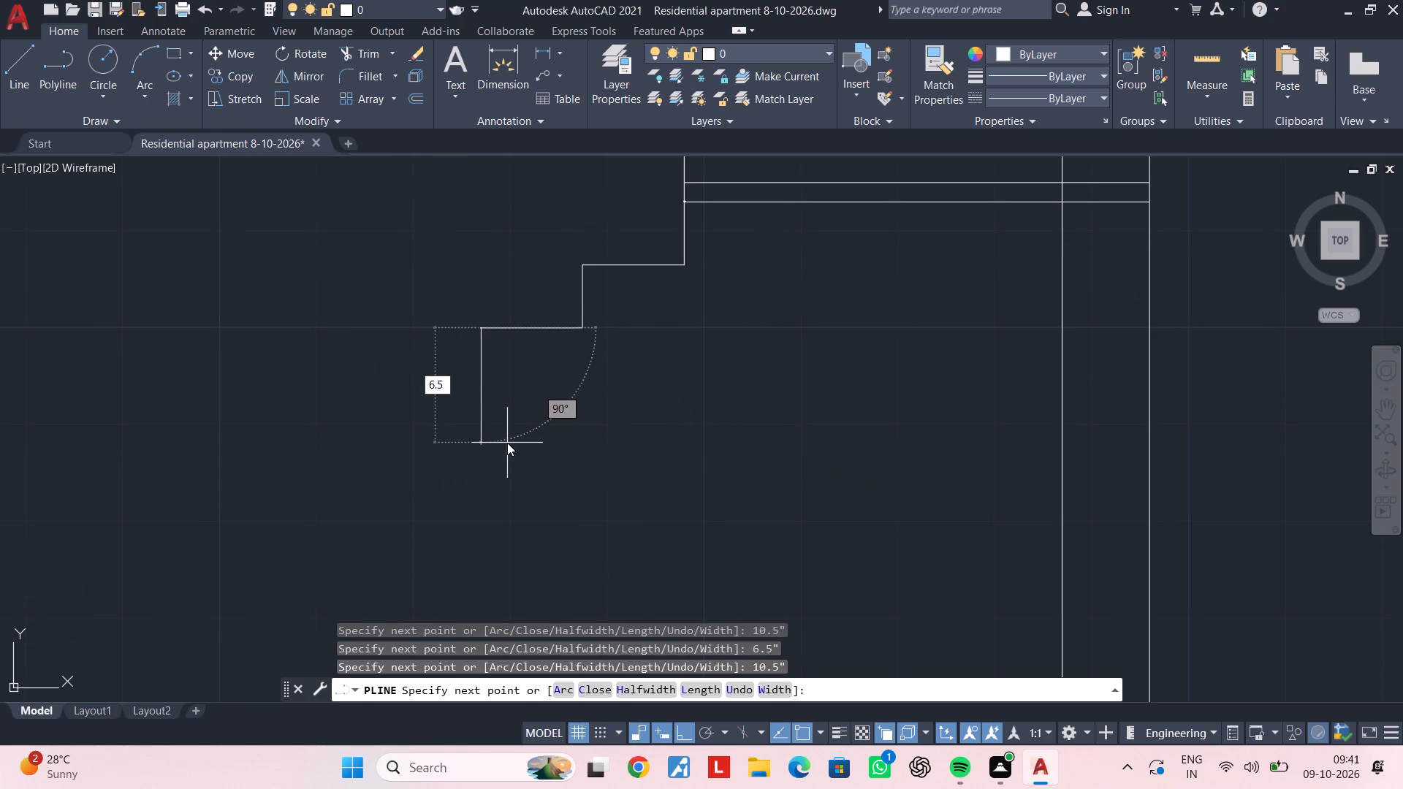
key("Return")
type("10.5\"")
key("Return")
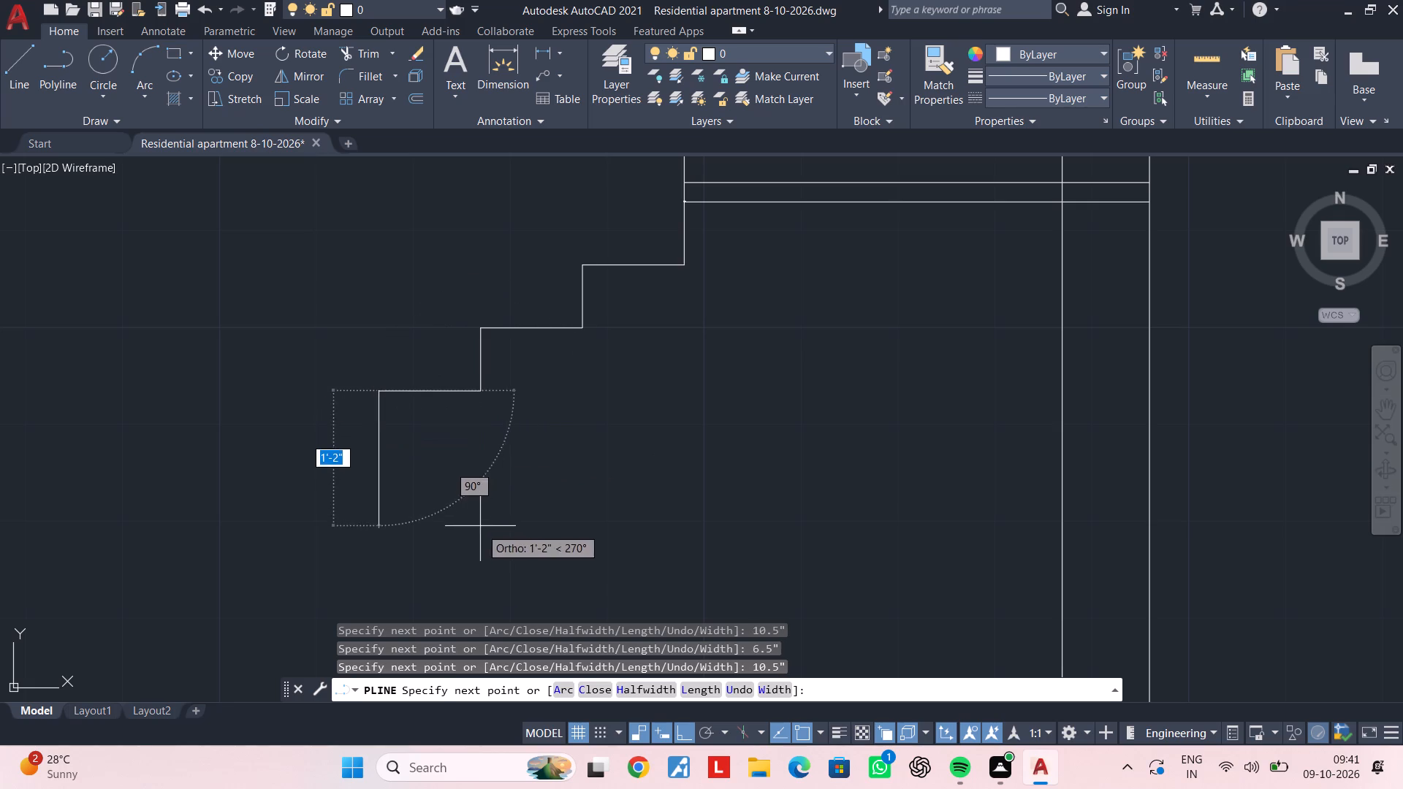
type("6.5\"")
key("Return")
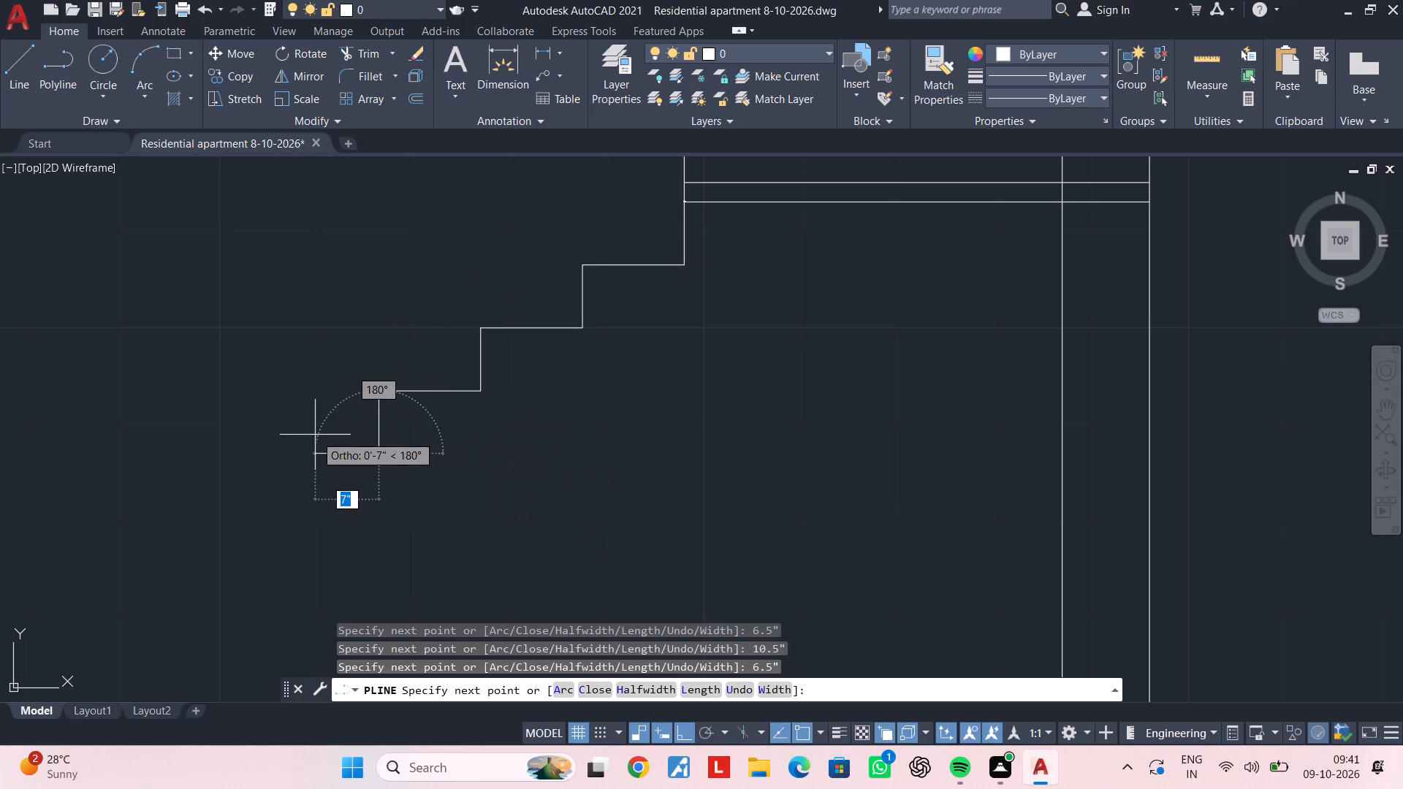
type("10.5\"")
key("Return")
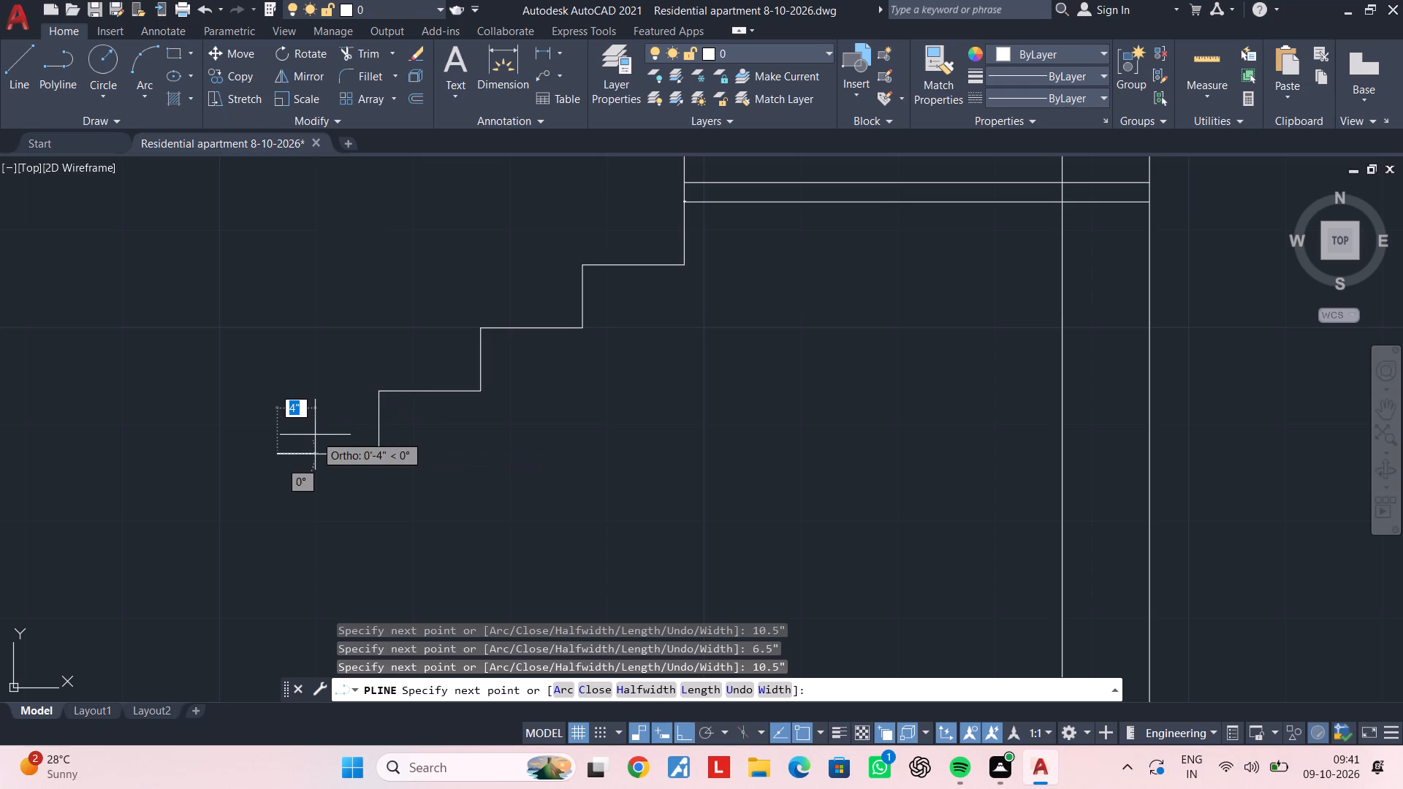
Add three more descending steps to the stair polyline, with 6.5" risers and 10.5" treads, towards the floor line.
middle_click_drag(381, 479, 572, 376)
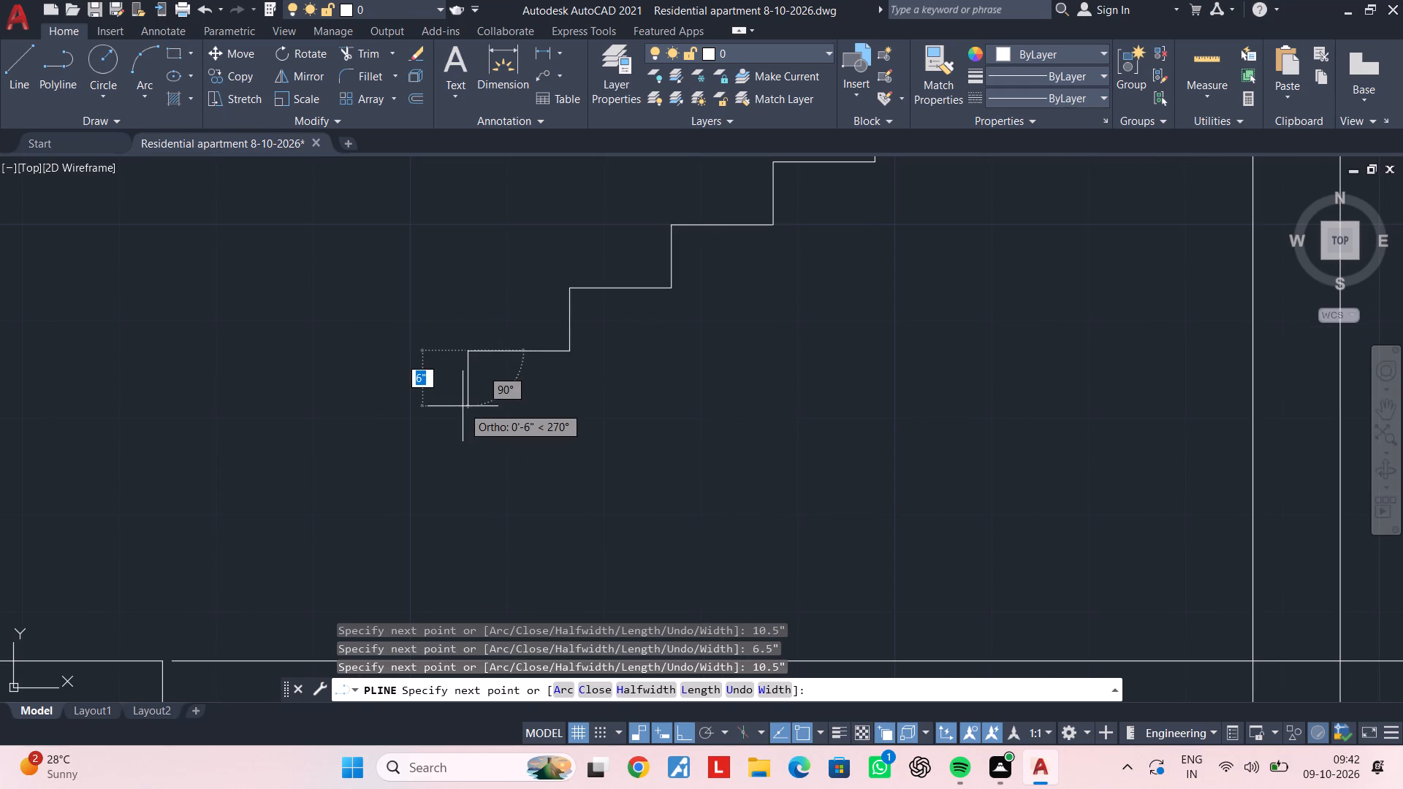
type("6.5\"")
key("Return")
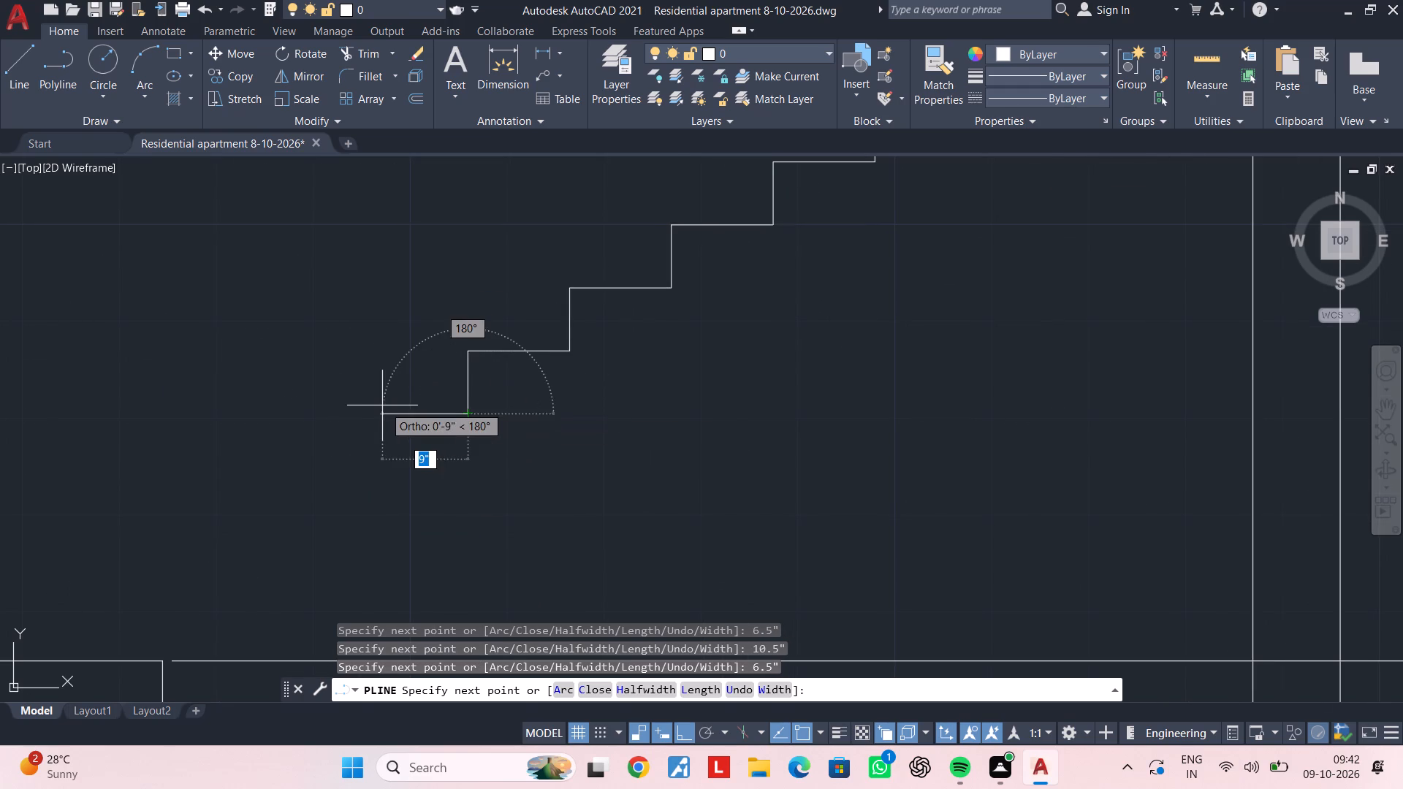
type("10.5\"")
key("Return")
middle_click_drag(395, 431, 545, 343)
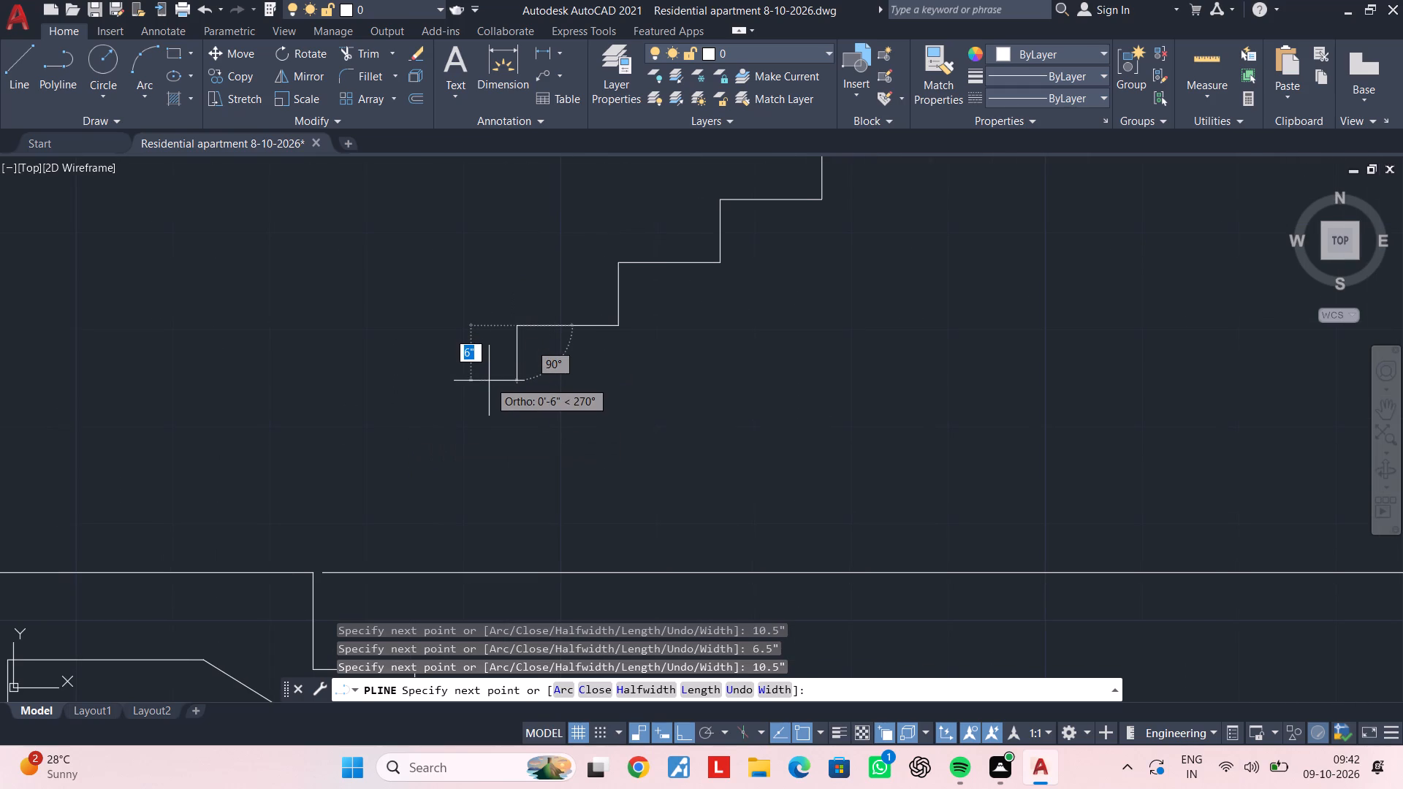
type("6.5\"")
key("Return")
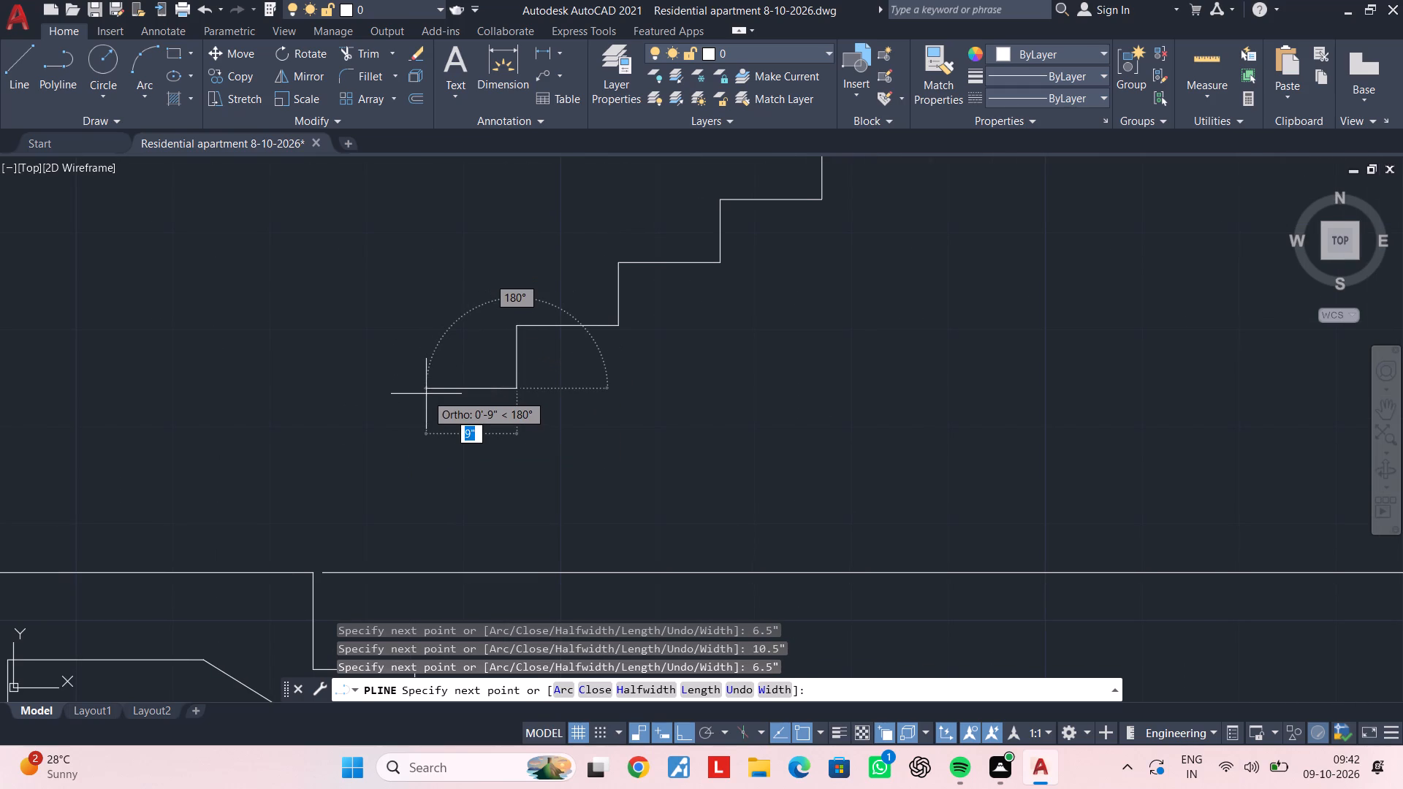
type("10.5\"")
key("Return")
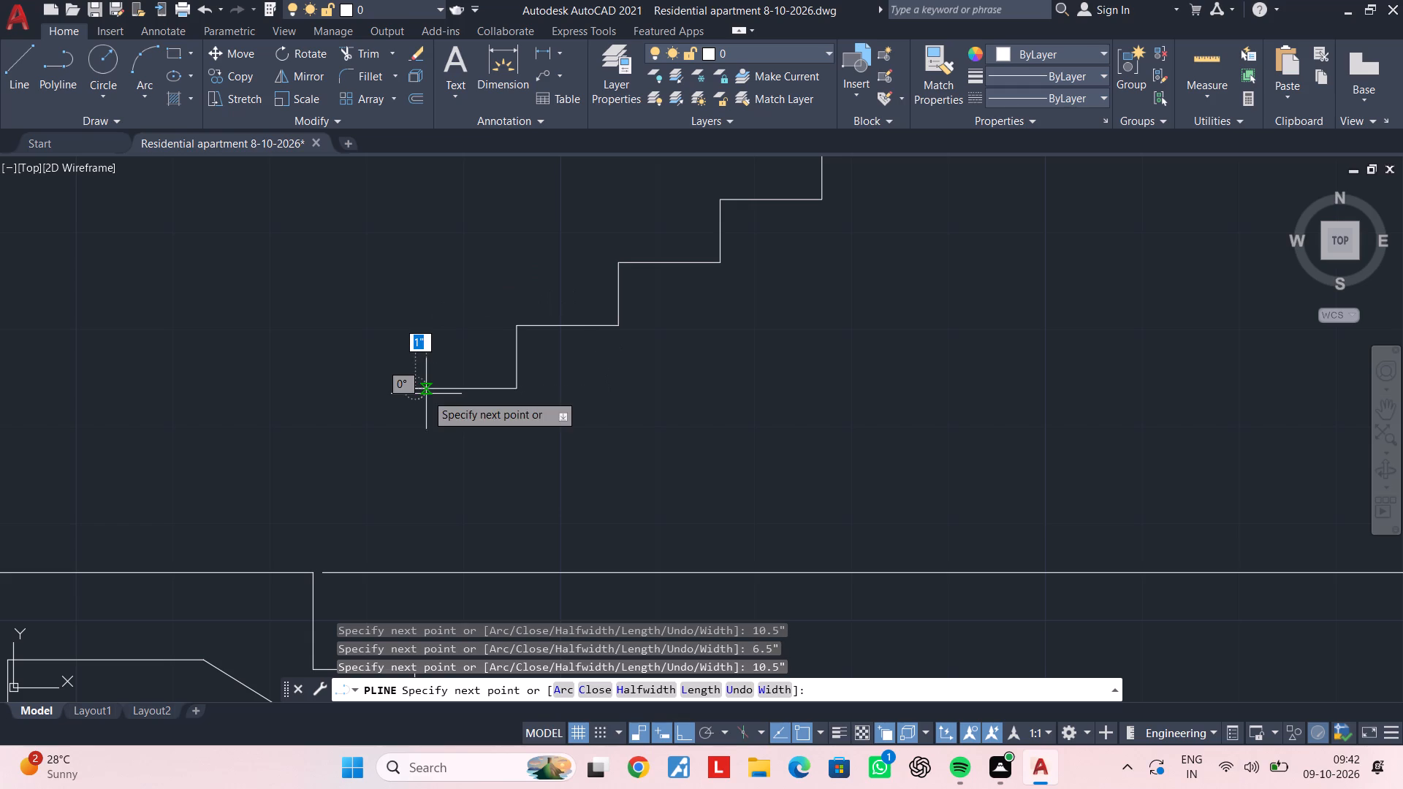
middle_click_drag(463, 447, 588, 394)
type("6.5\"")
key("Return")
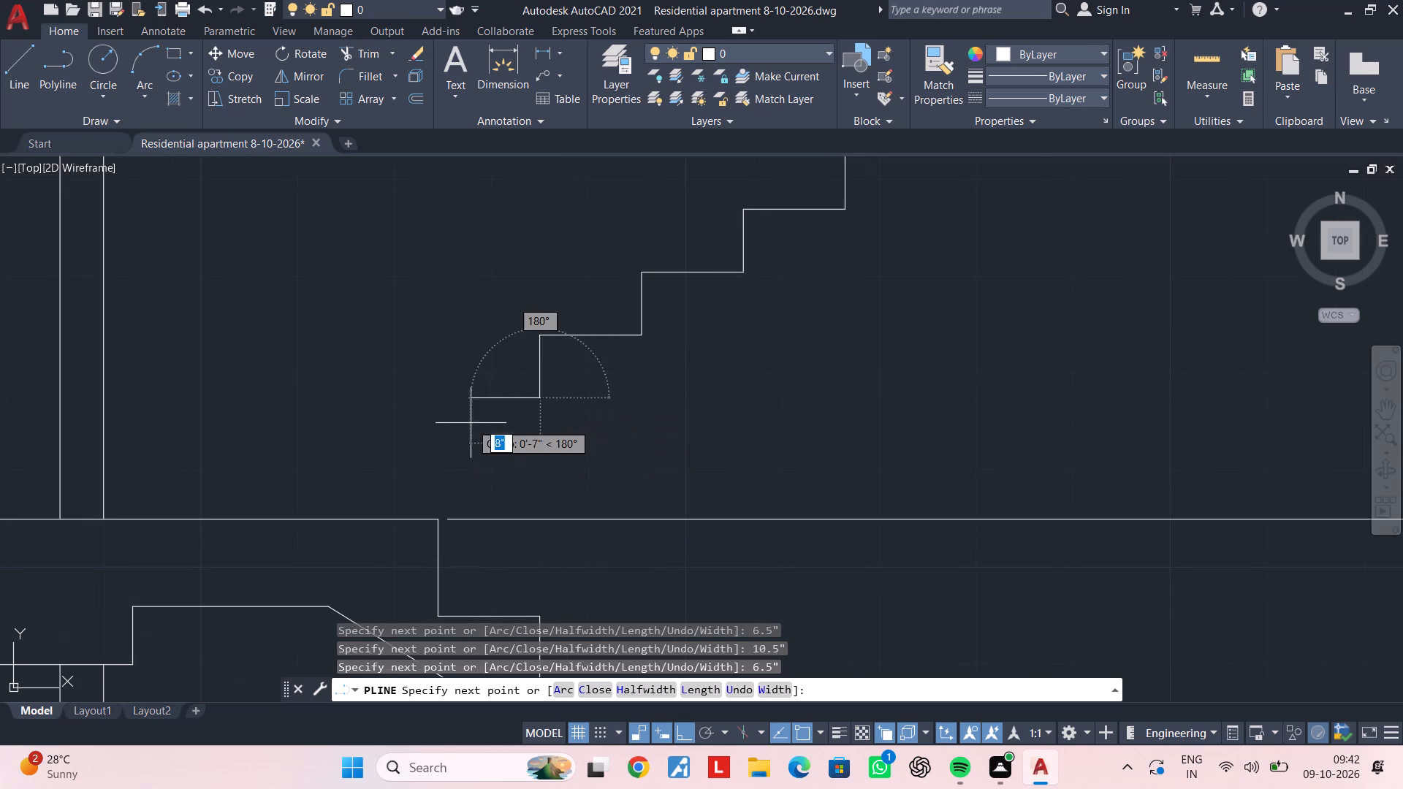
type("10.5\"")
key("Return")
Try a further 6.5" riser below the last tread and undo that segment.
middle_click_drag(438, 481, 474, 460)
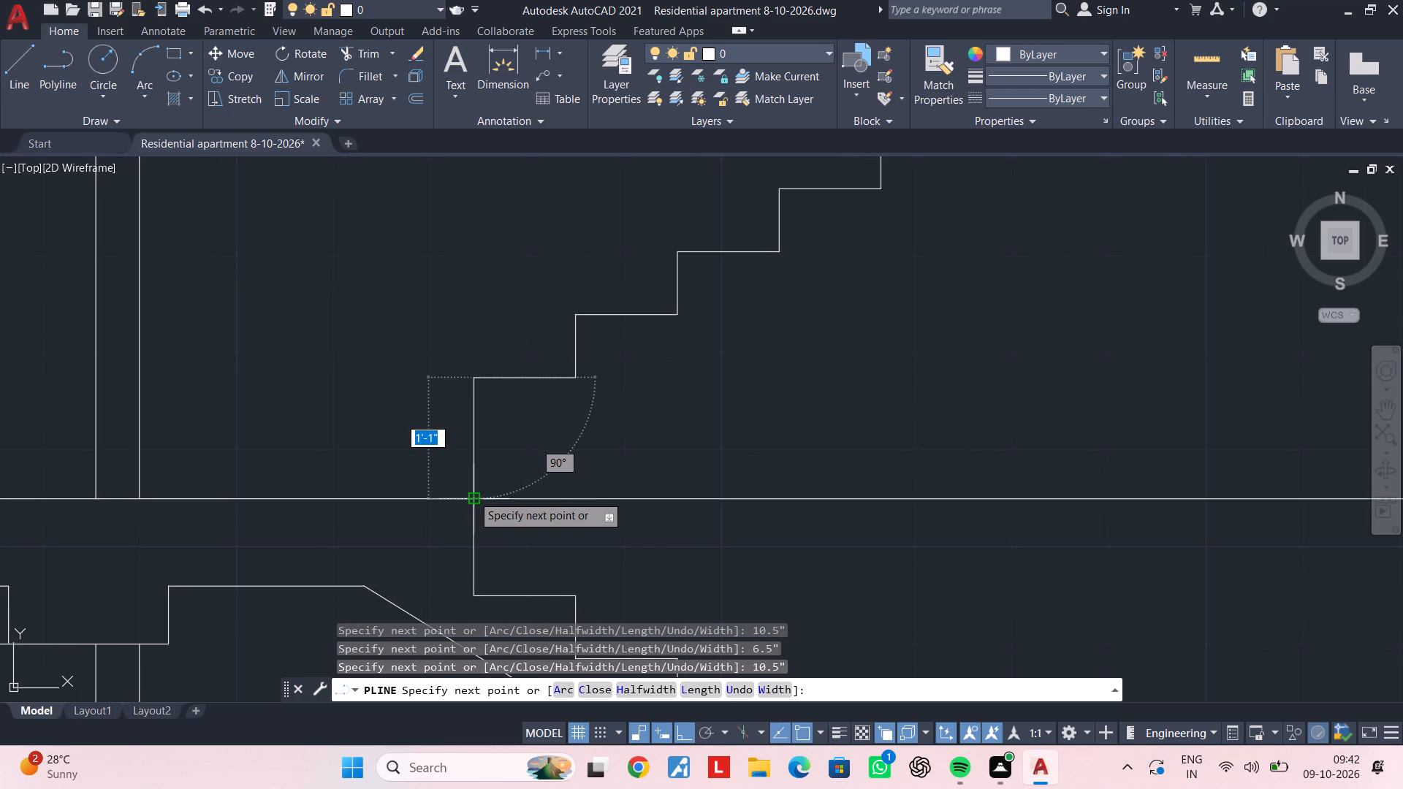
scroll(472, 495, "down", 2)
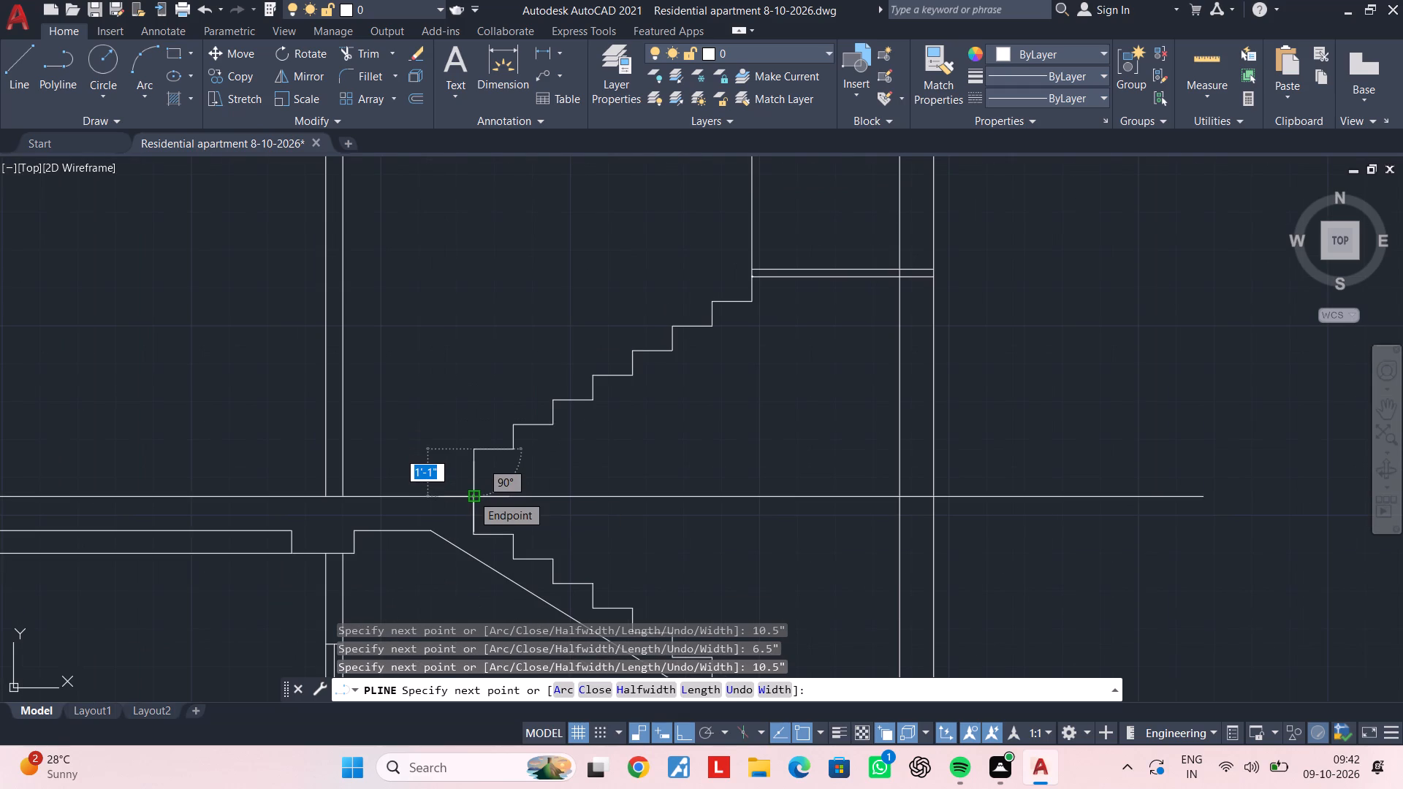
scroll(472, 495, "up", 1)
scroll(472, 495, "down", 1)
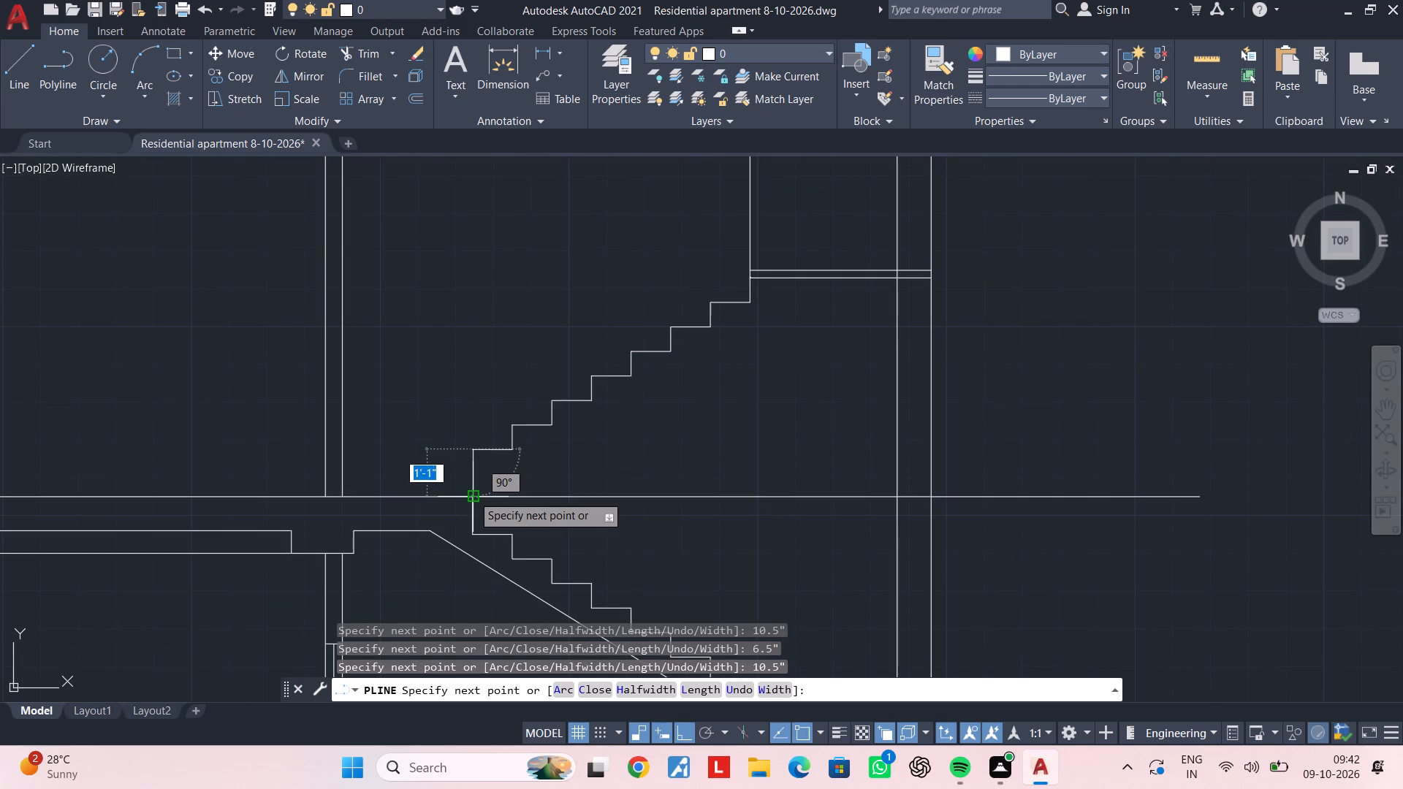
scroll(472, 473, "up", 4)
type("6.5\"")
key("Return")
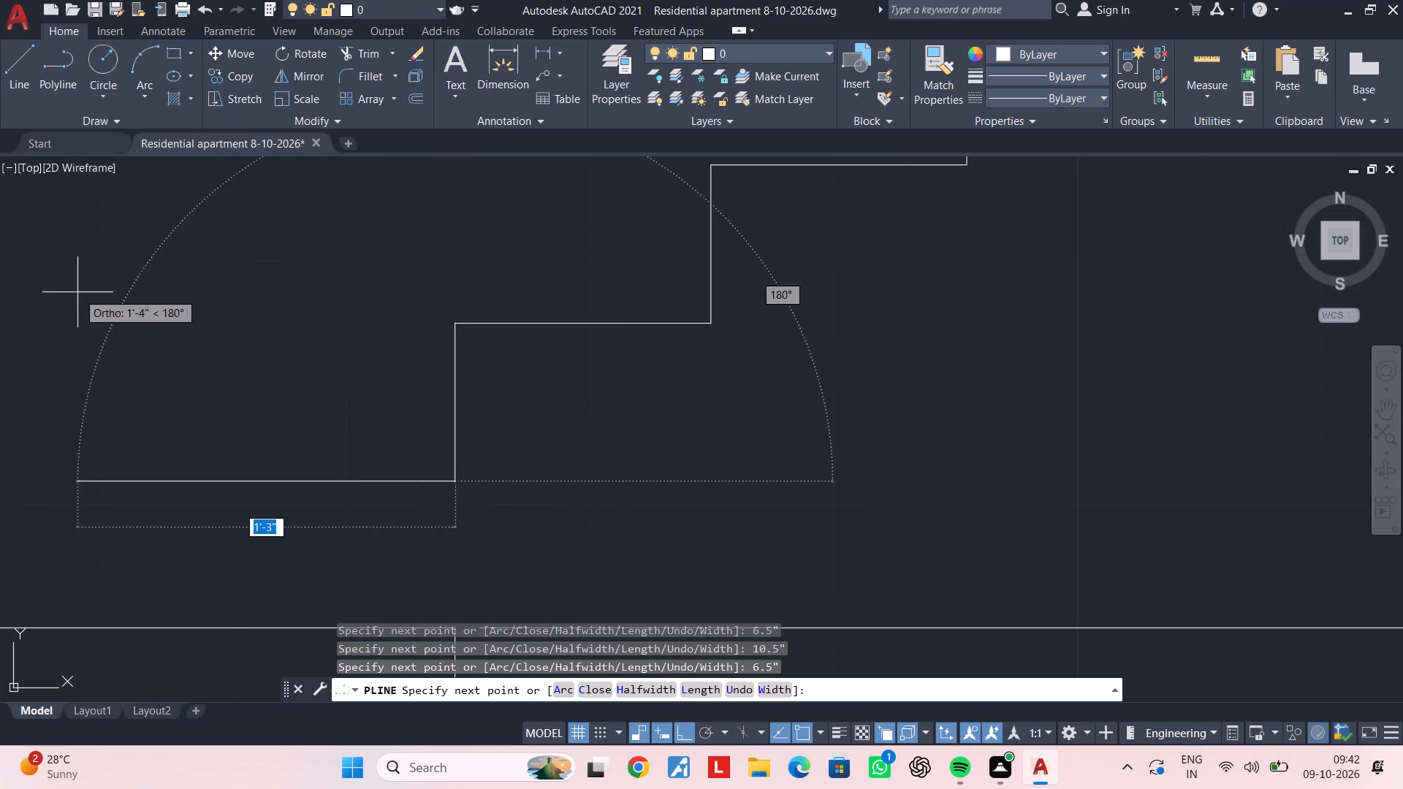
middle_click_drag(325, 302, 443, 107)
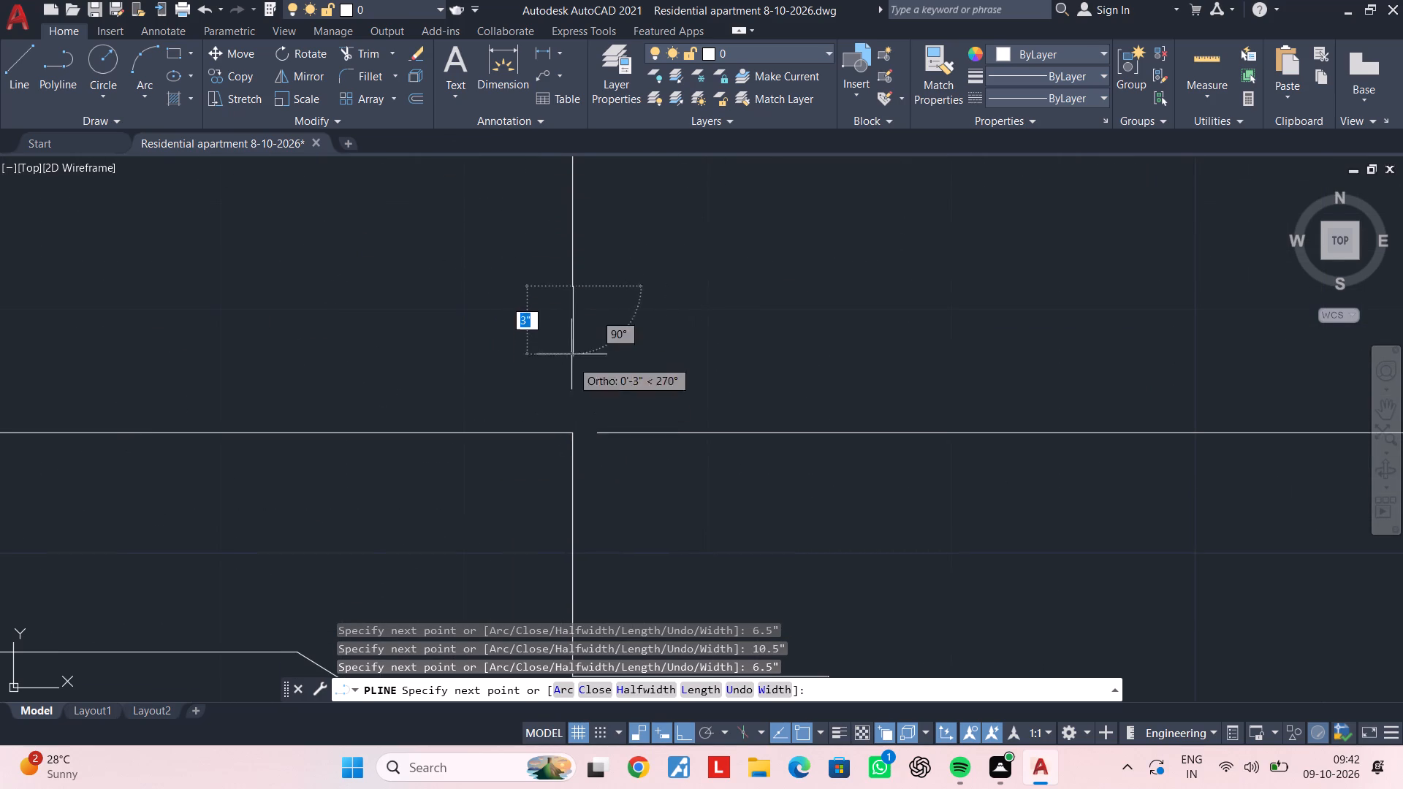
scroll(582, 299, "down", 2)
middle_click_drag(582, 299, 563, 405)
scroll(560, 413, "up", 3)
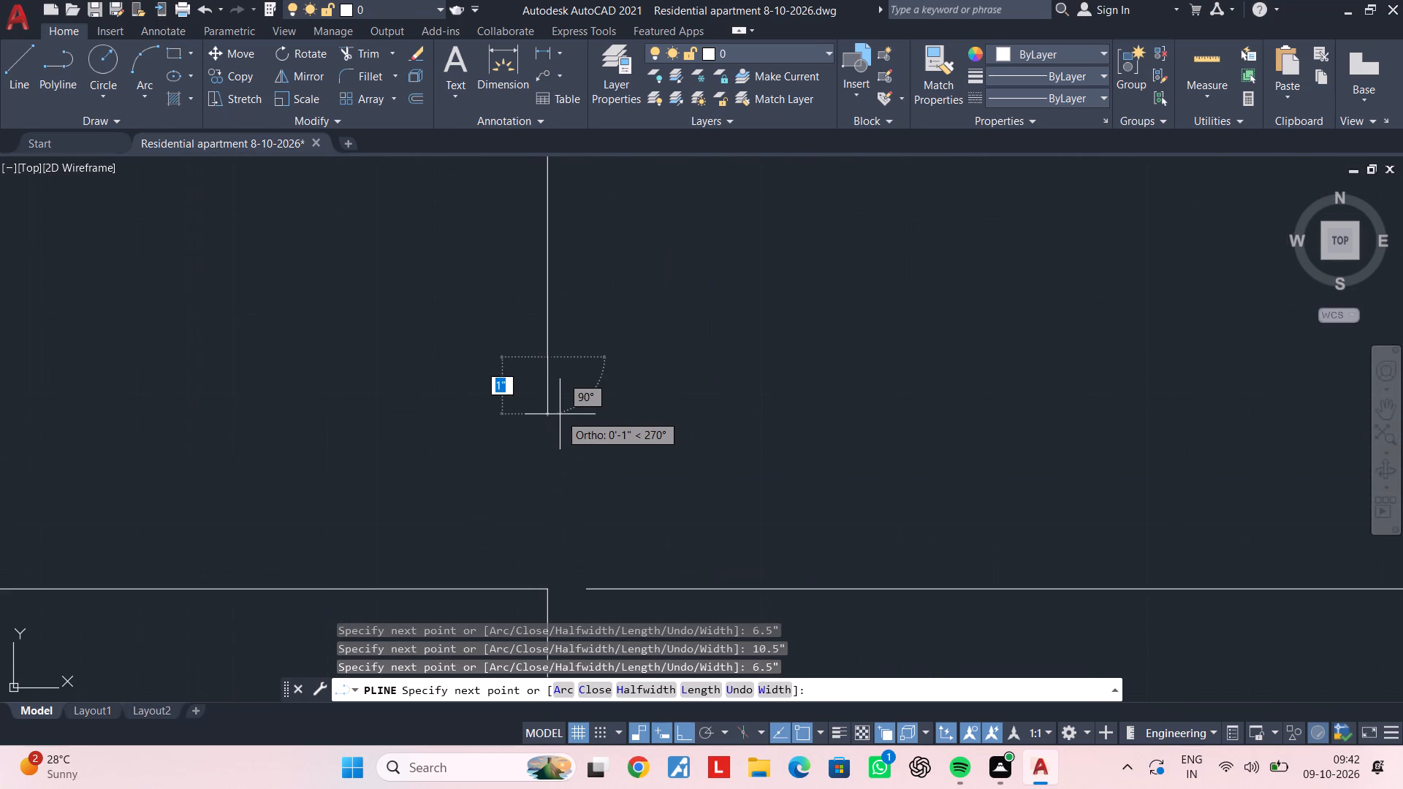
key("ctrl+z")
Finish the stair polyline with a vertical riser down to the floor slab's corner at the top of the flight below.
scroll(560, 414, "down", 2)
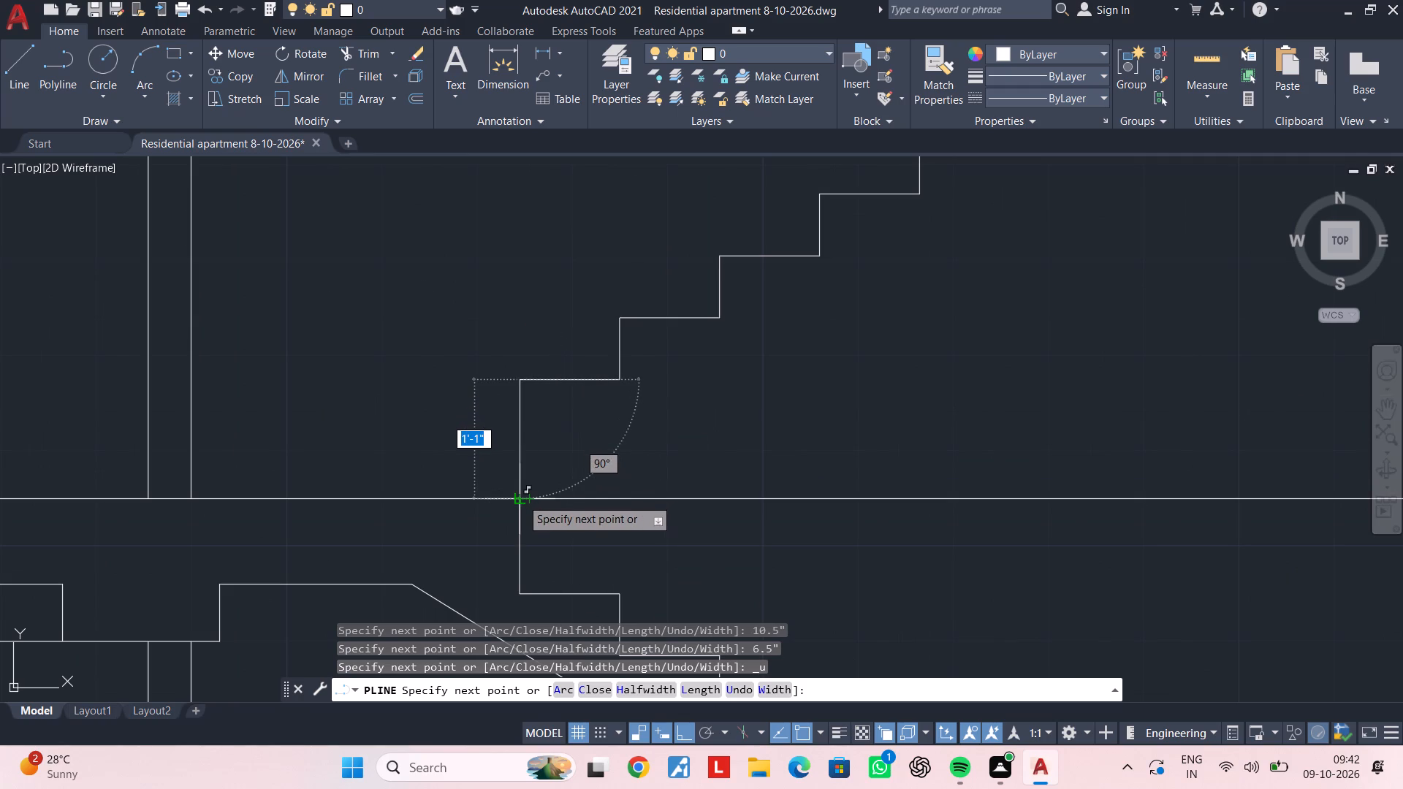
left_click(521, 498)
key("Escape")
key("Escape")
scroll(645, 412, "down", 6)
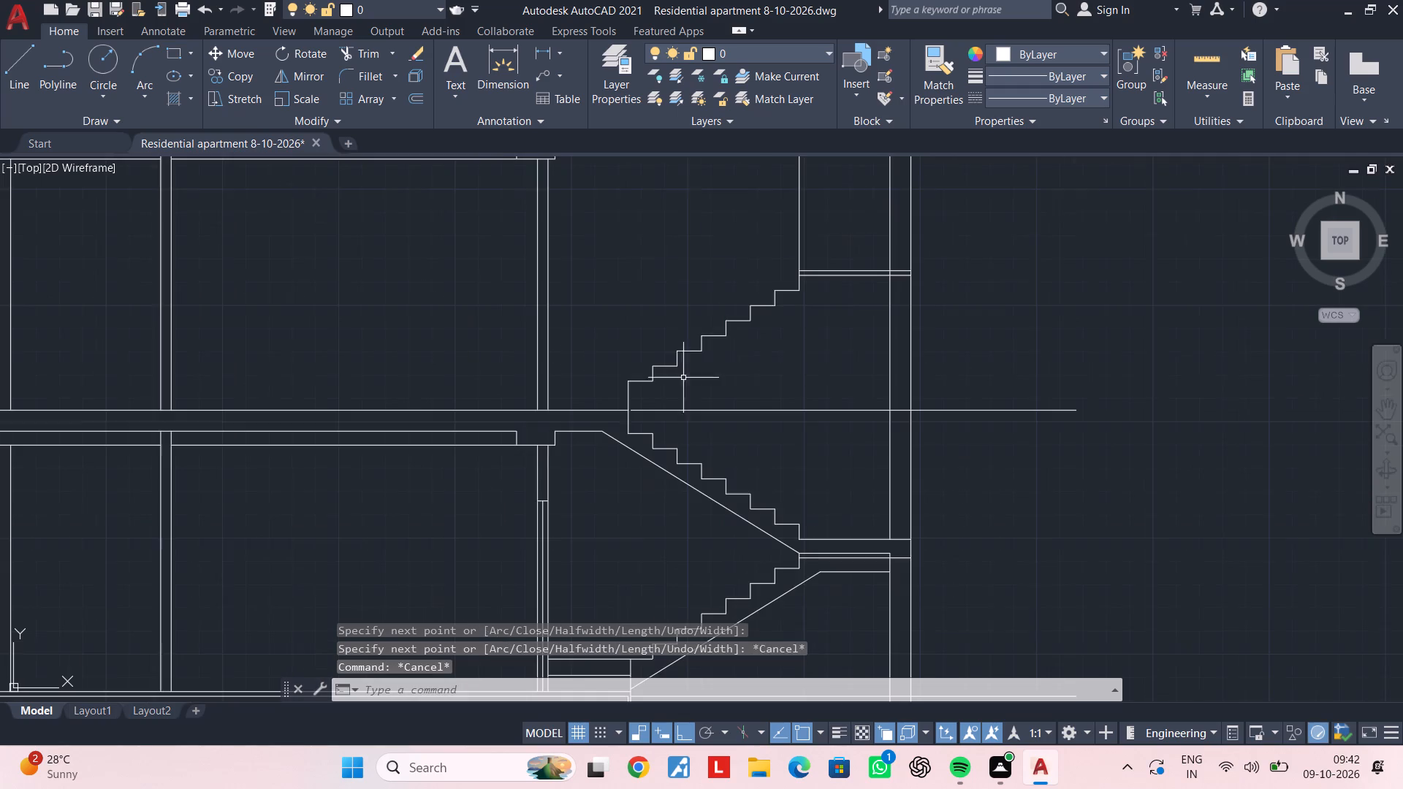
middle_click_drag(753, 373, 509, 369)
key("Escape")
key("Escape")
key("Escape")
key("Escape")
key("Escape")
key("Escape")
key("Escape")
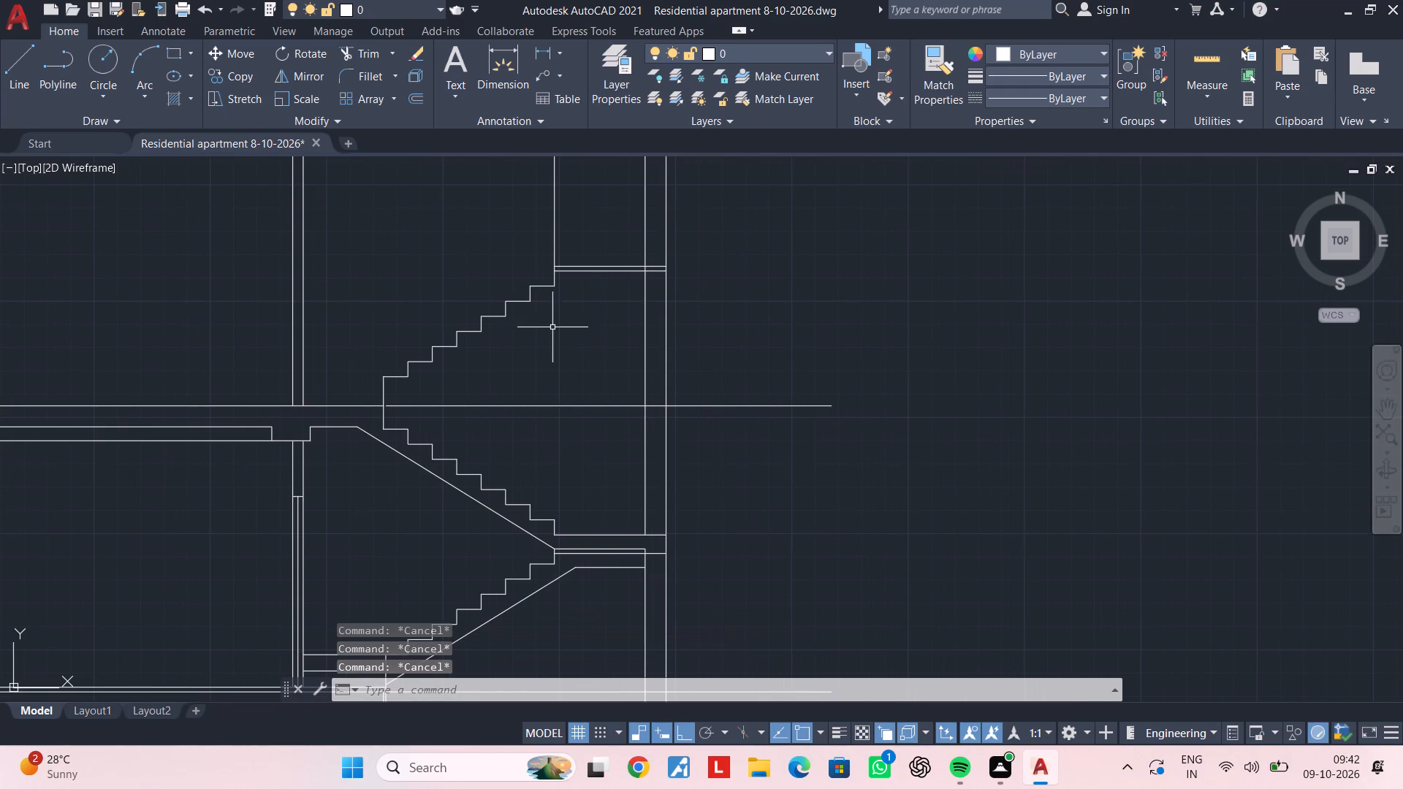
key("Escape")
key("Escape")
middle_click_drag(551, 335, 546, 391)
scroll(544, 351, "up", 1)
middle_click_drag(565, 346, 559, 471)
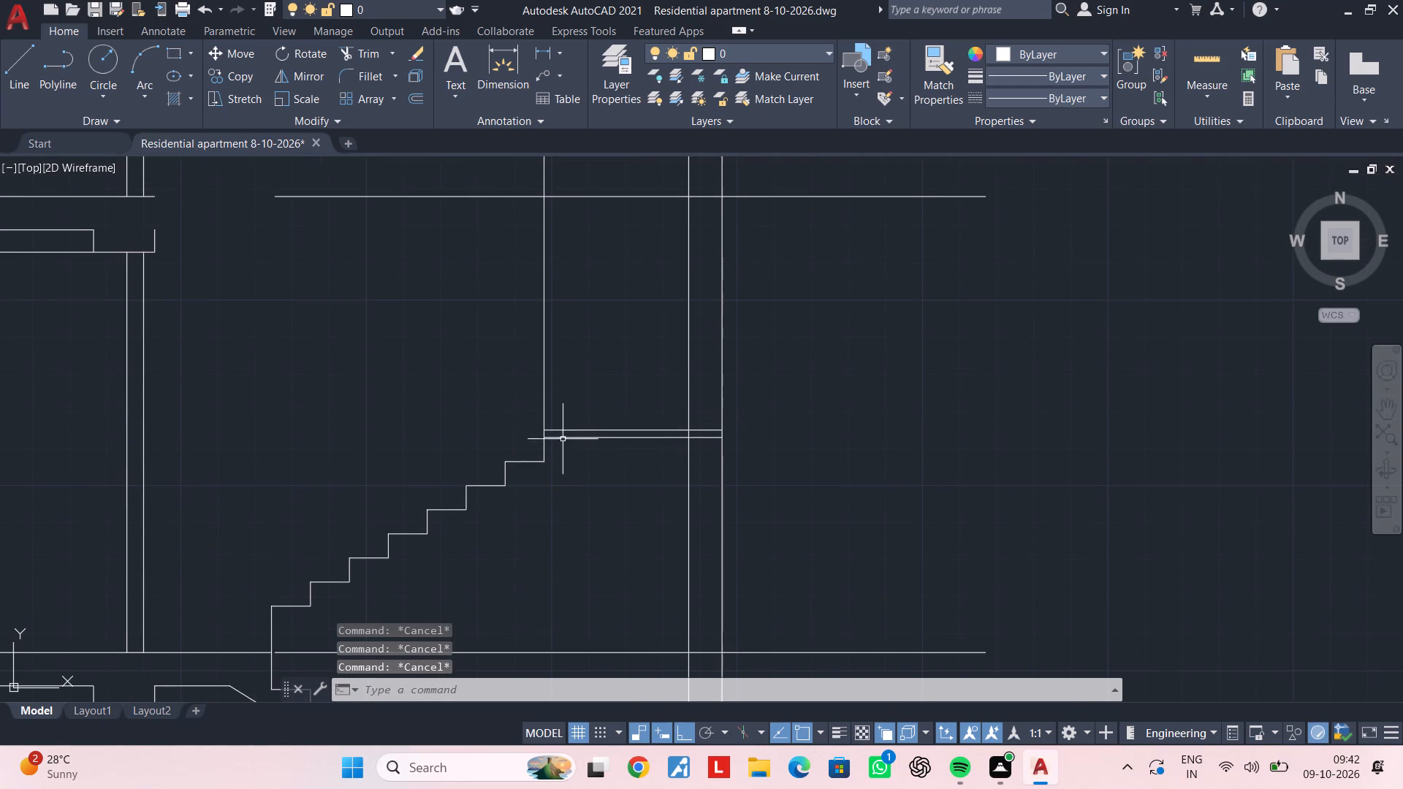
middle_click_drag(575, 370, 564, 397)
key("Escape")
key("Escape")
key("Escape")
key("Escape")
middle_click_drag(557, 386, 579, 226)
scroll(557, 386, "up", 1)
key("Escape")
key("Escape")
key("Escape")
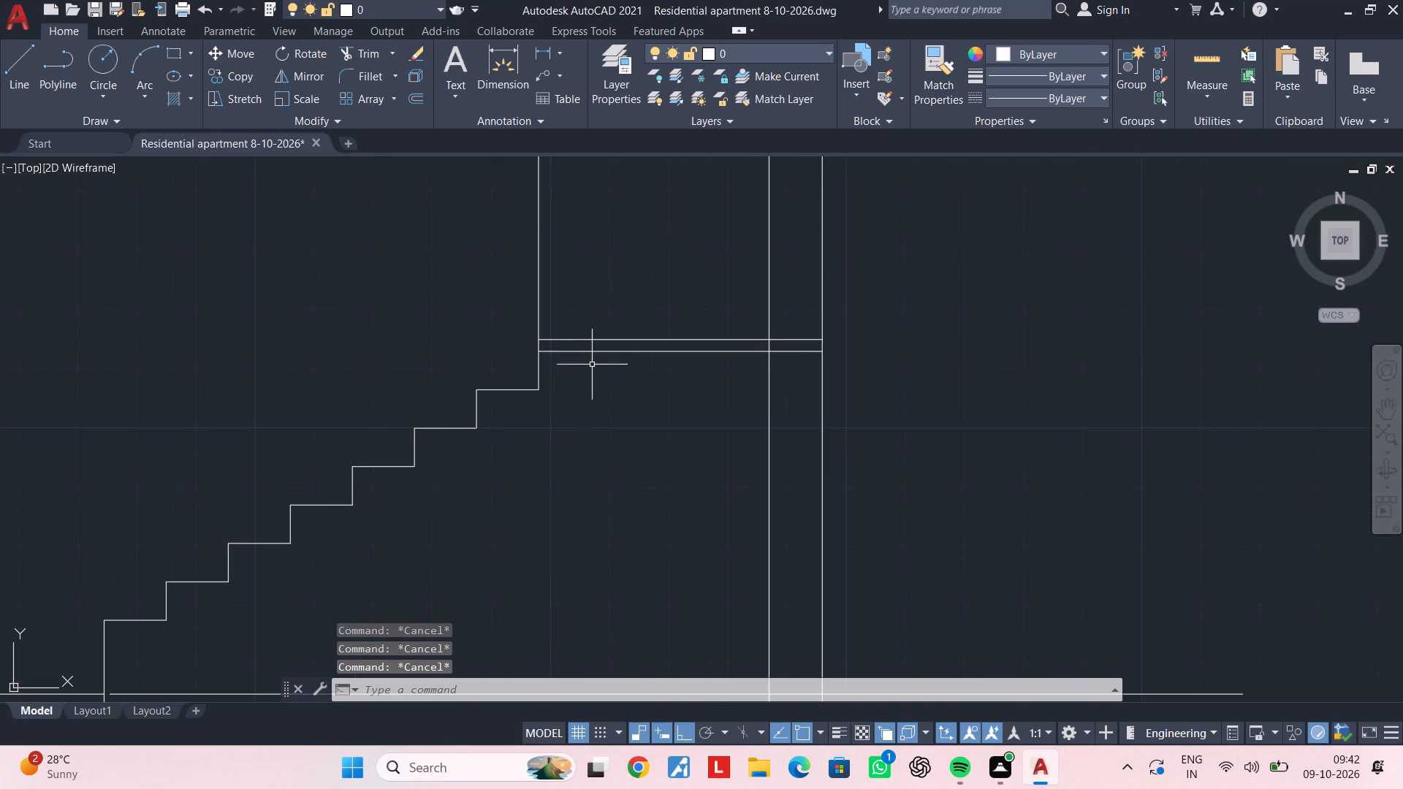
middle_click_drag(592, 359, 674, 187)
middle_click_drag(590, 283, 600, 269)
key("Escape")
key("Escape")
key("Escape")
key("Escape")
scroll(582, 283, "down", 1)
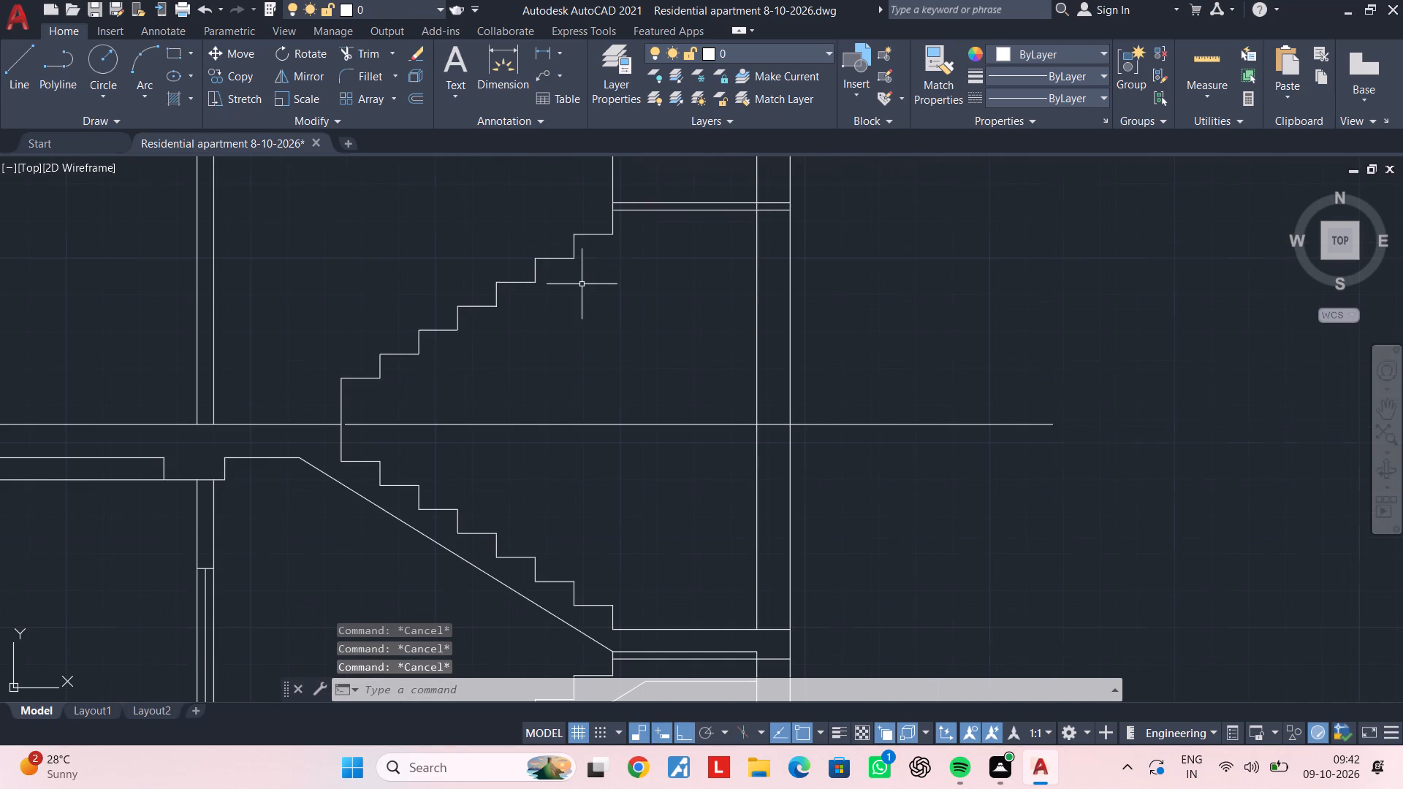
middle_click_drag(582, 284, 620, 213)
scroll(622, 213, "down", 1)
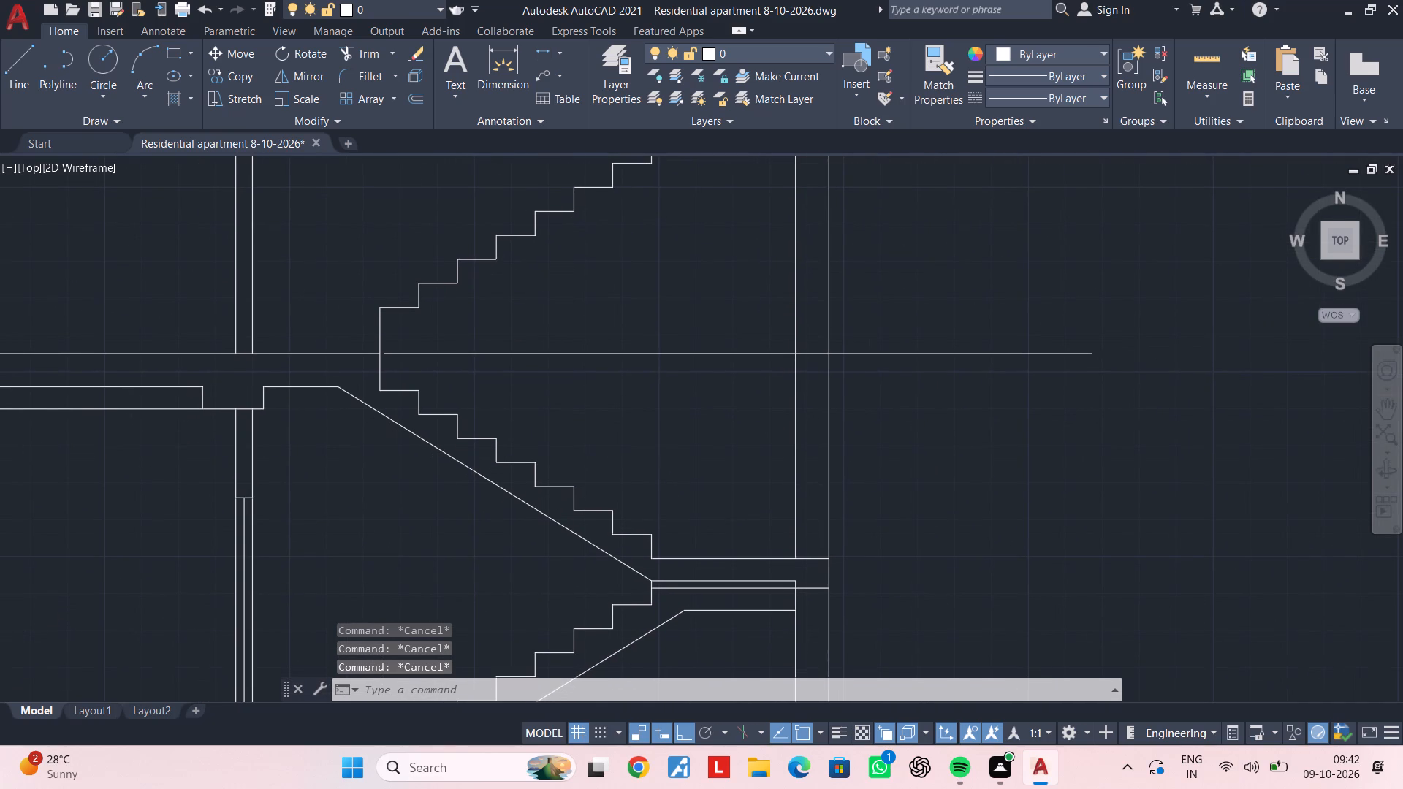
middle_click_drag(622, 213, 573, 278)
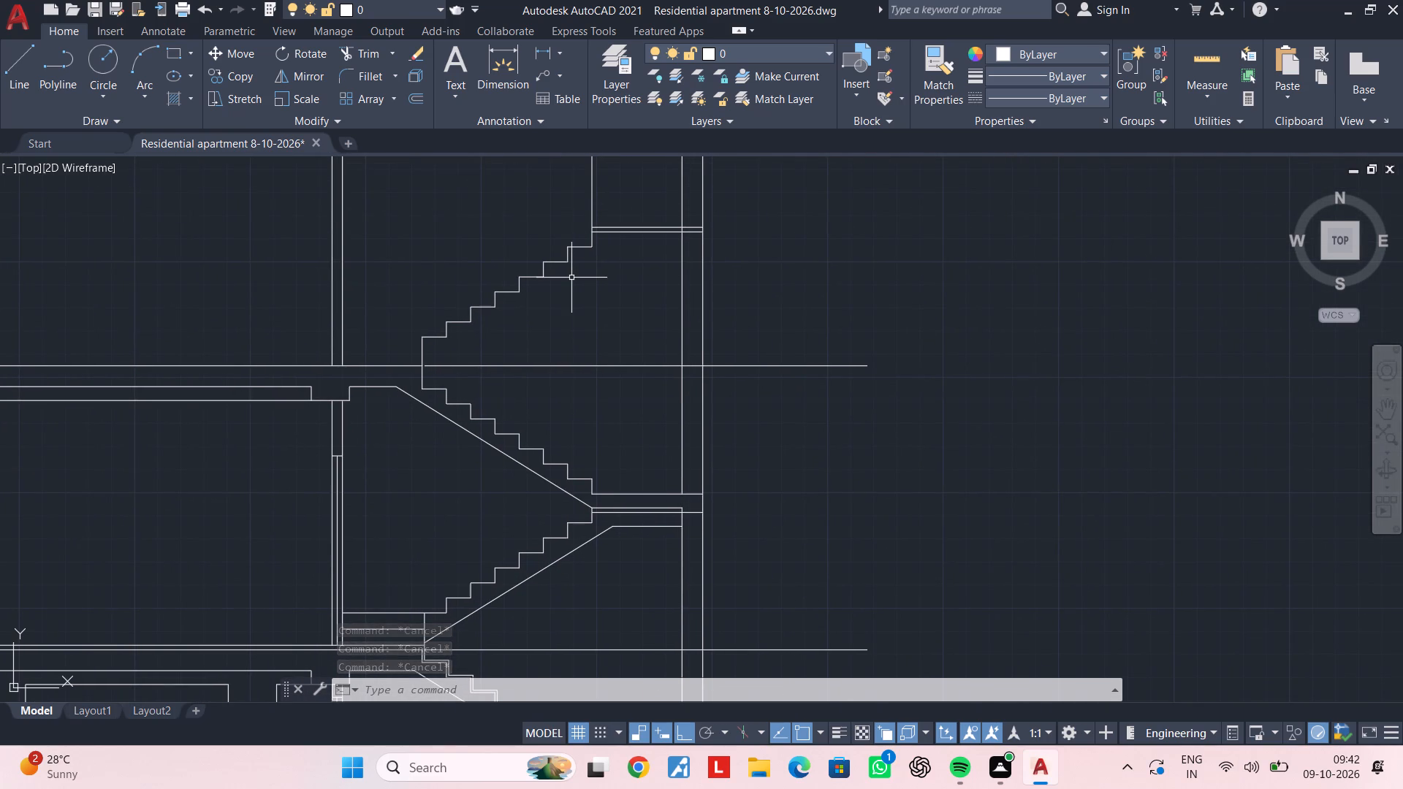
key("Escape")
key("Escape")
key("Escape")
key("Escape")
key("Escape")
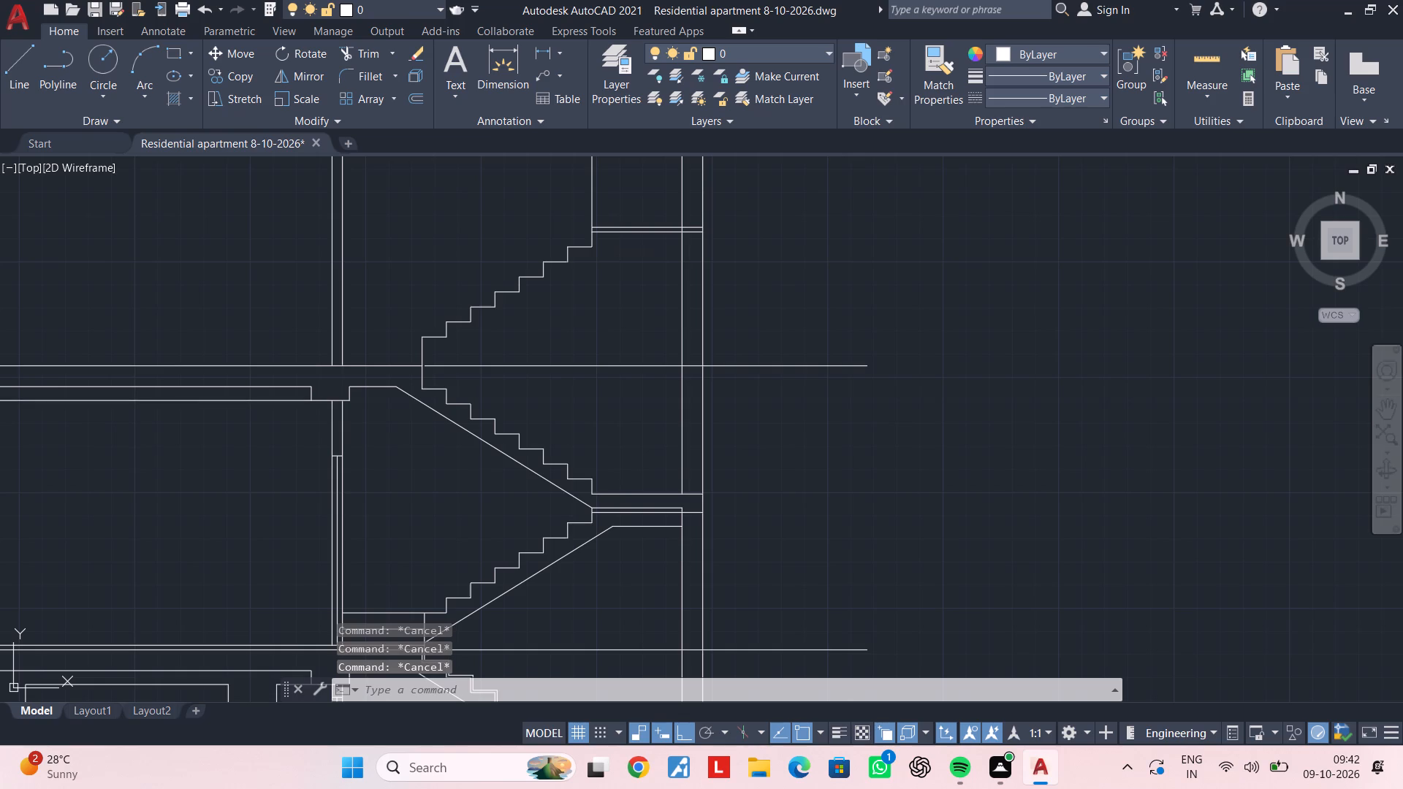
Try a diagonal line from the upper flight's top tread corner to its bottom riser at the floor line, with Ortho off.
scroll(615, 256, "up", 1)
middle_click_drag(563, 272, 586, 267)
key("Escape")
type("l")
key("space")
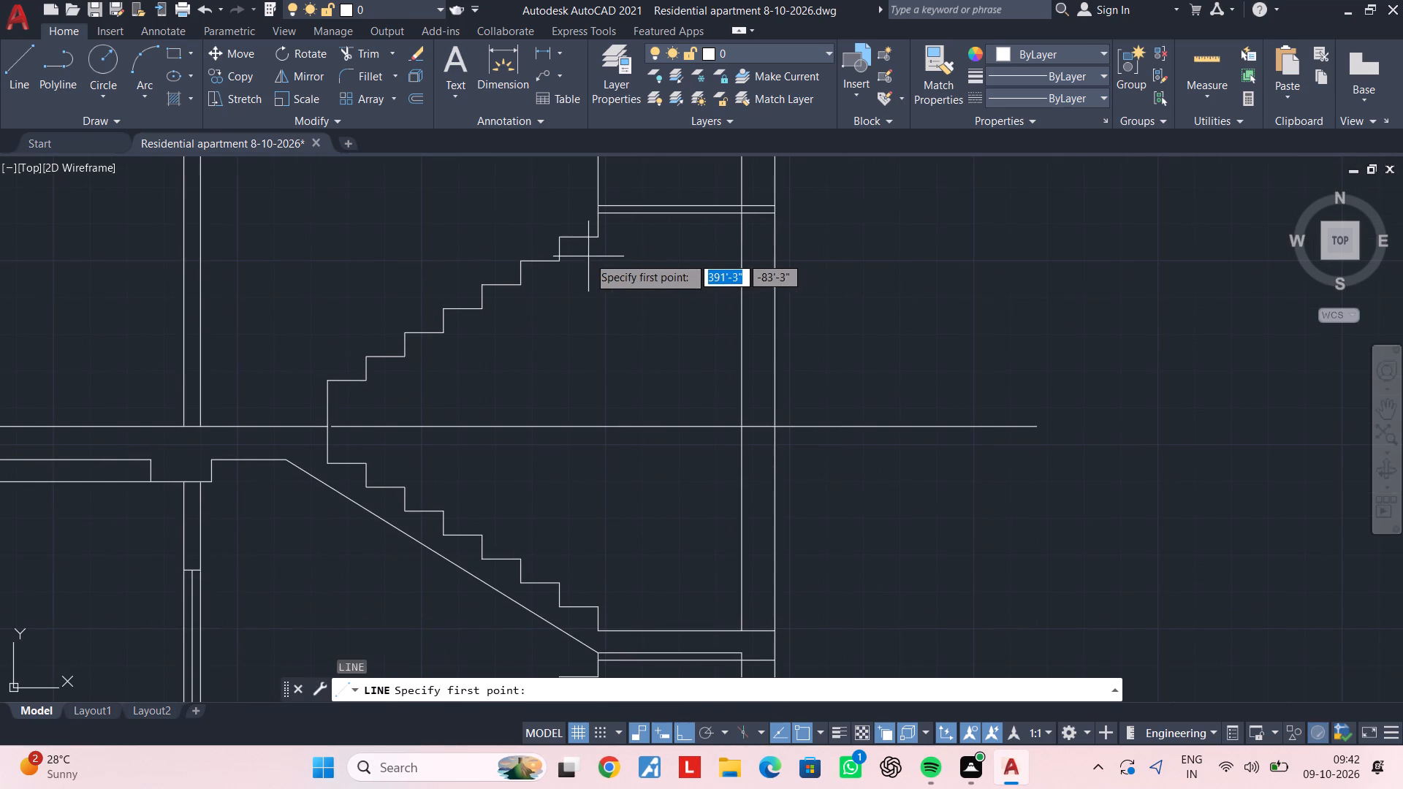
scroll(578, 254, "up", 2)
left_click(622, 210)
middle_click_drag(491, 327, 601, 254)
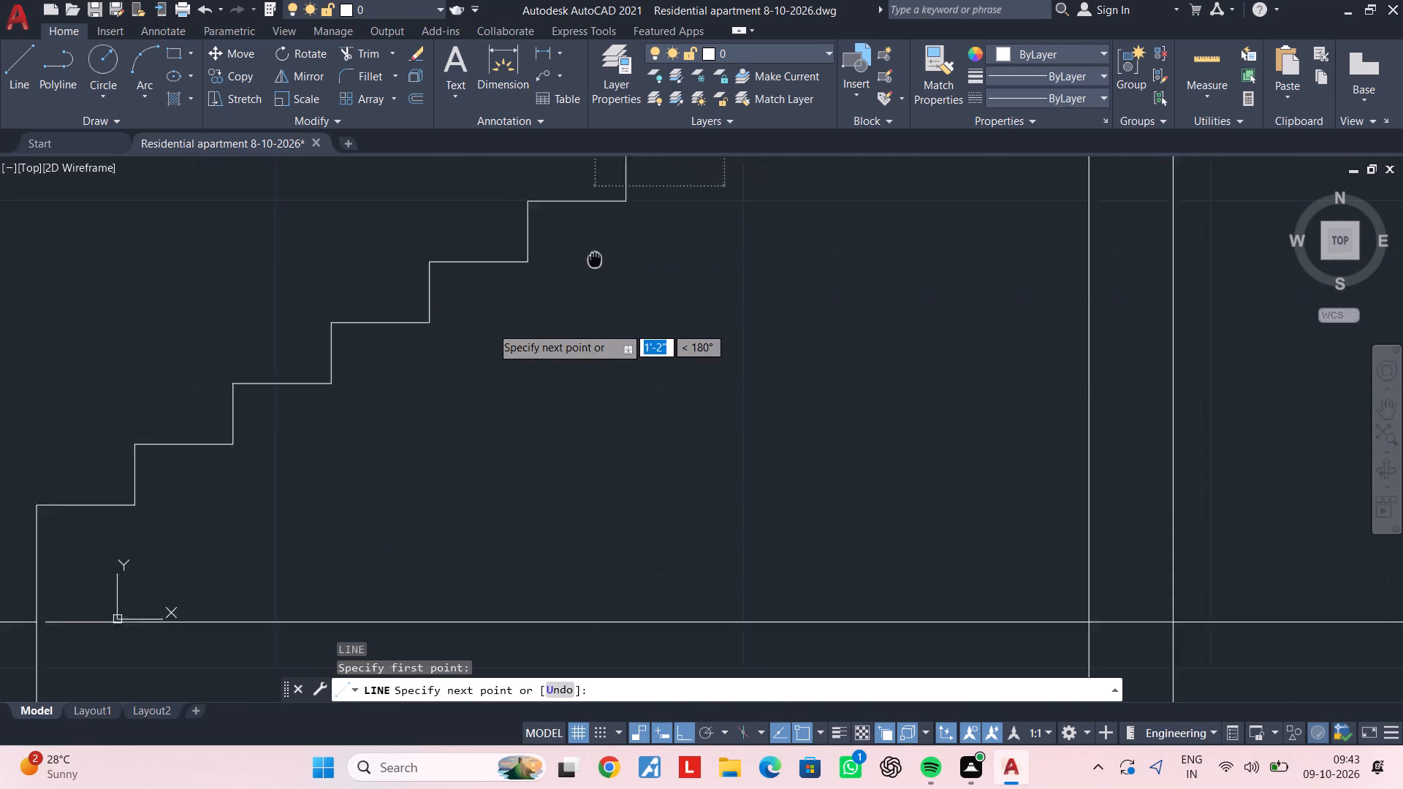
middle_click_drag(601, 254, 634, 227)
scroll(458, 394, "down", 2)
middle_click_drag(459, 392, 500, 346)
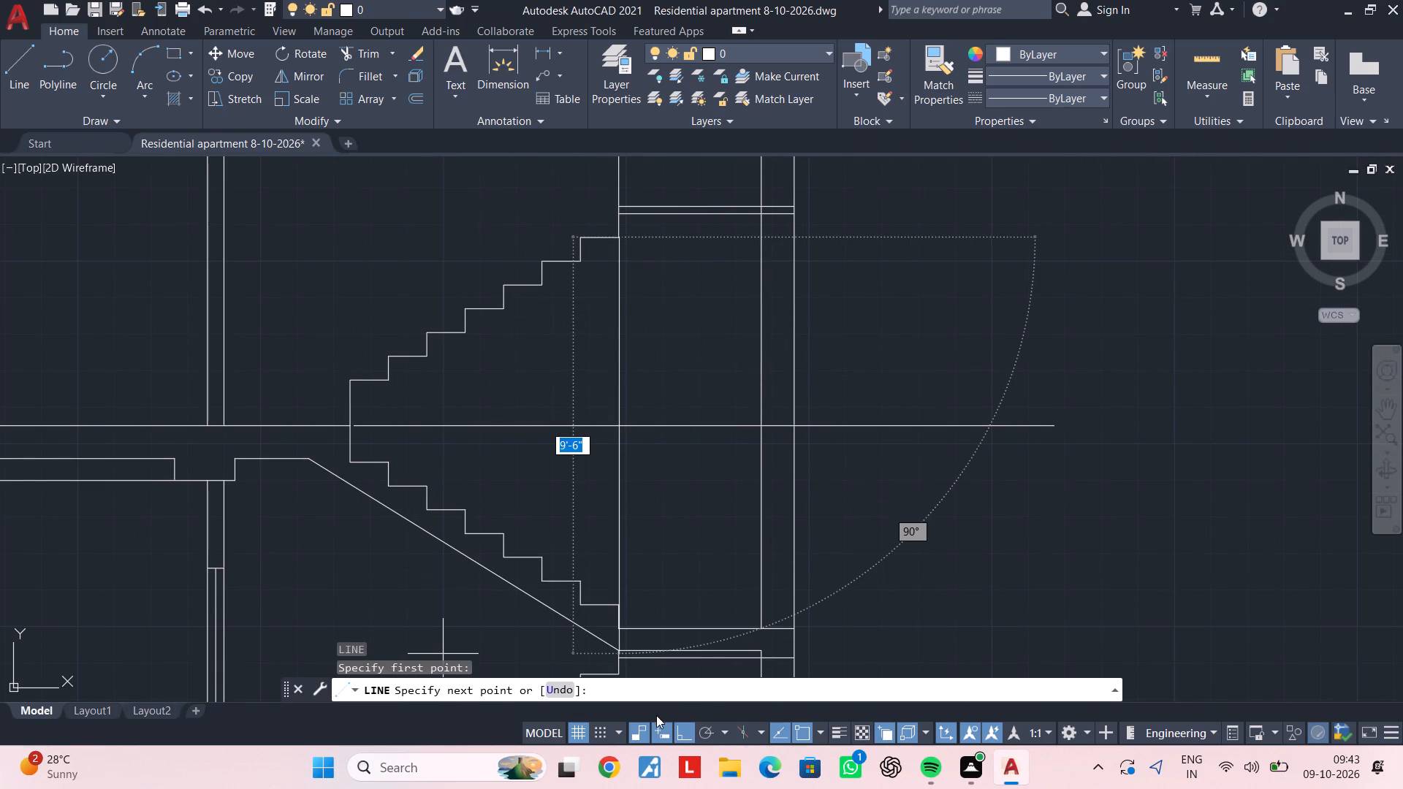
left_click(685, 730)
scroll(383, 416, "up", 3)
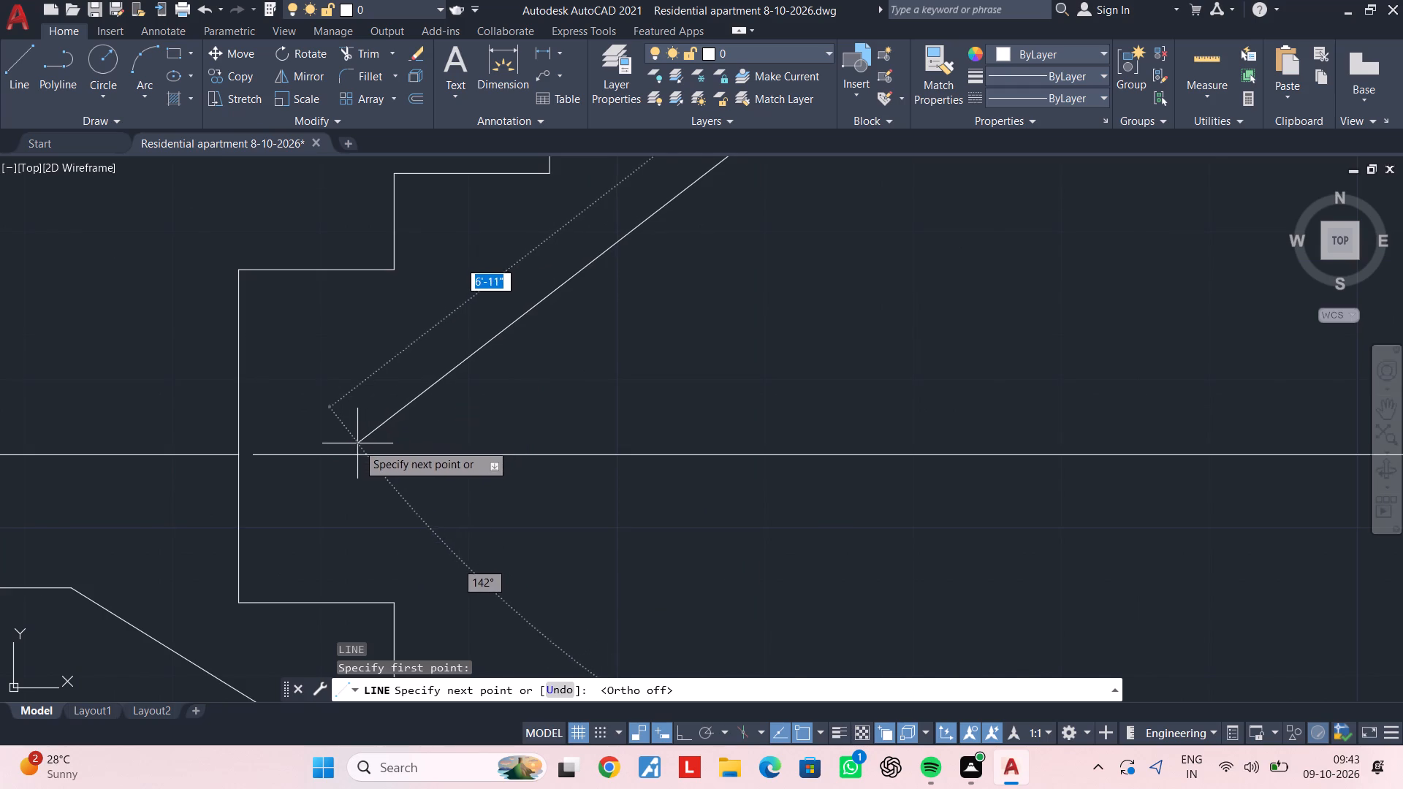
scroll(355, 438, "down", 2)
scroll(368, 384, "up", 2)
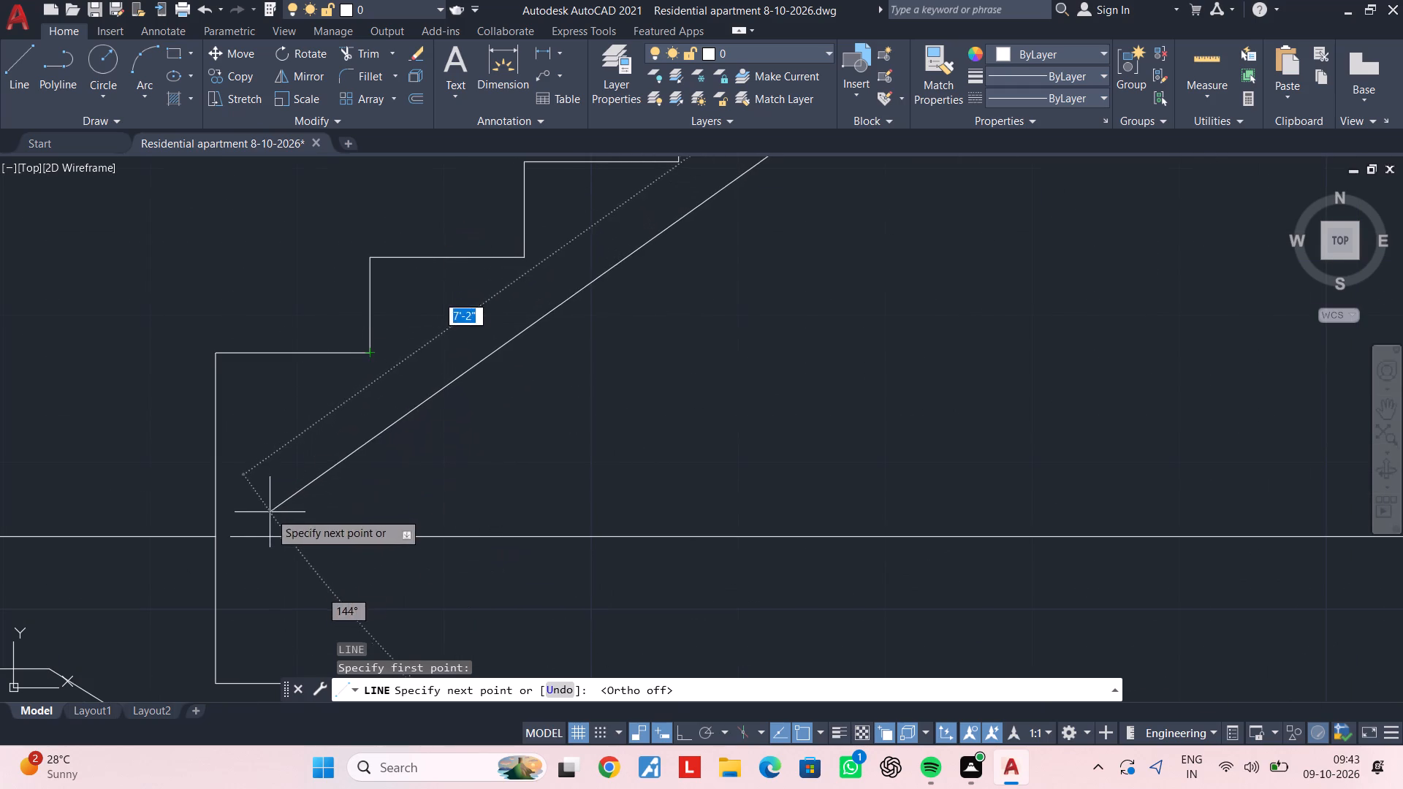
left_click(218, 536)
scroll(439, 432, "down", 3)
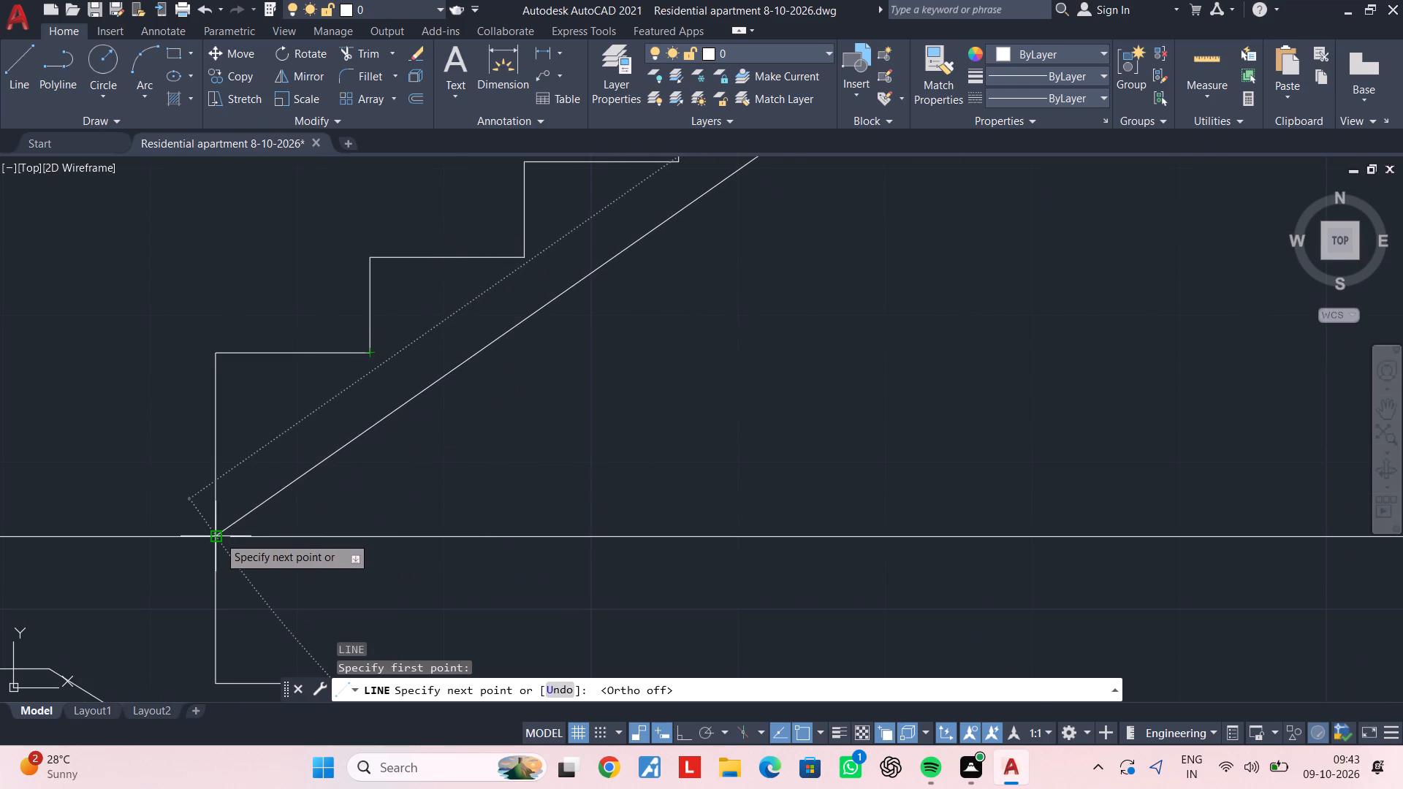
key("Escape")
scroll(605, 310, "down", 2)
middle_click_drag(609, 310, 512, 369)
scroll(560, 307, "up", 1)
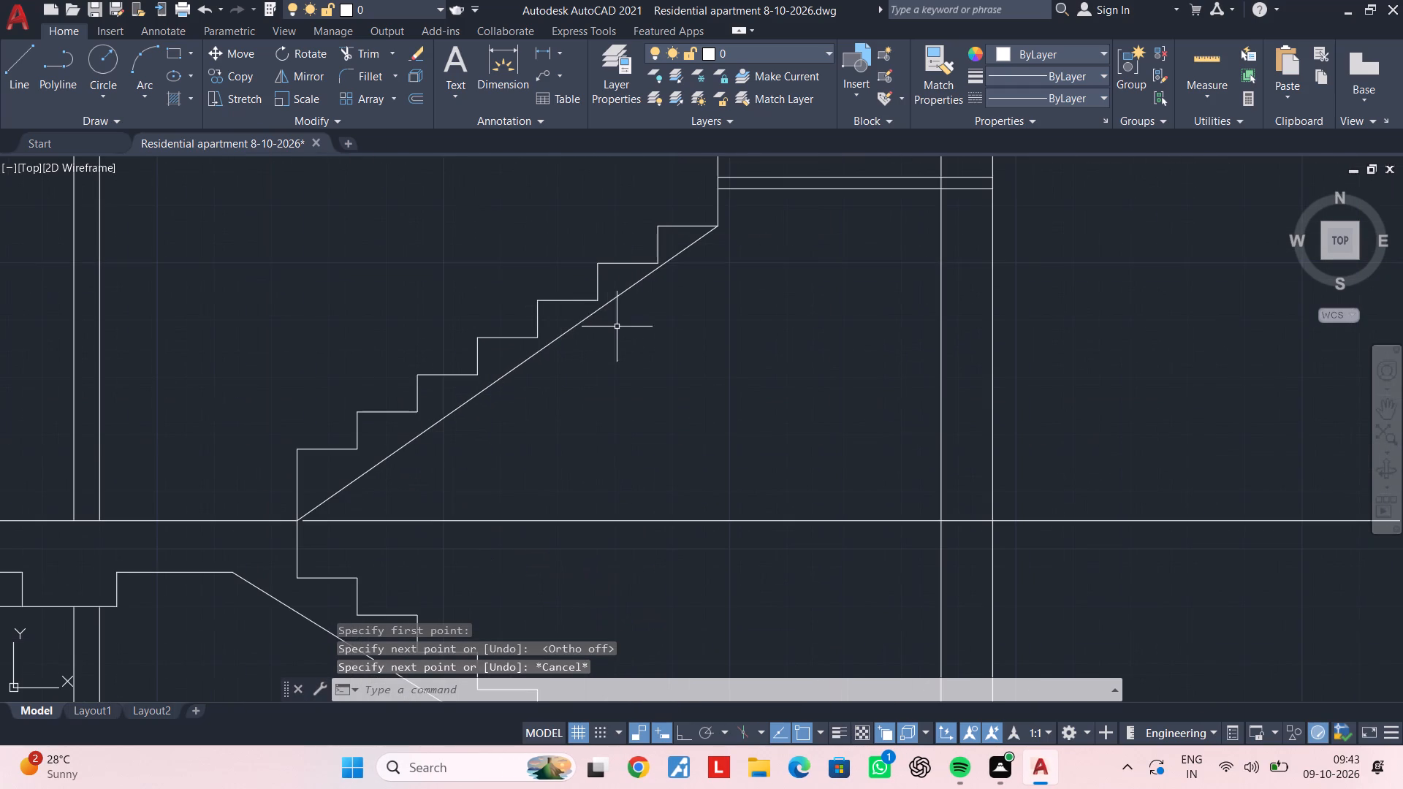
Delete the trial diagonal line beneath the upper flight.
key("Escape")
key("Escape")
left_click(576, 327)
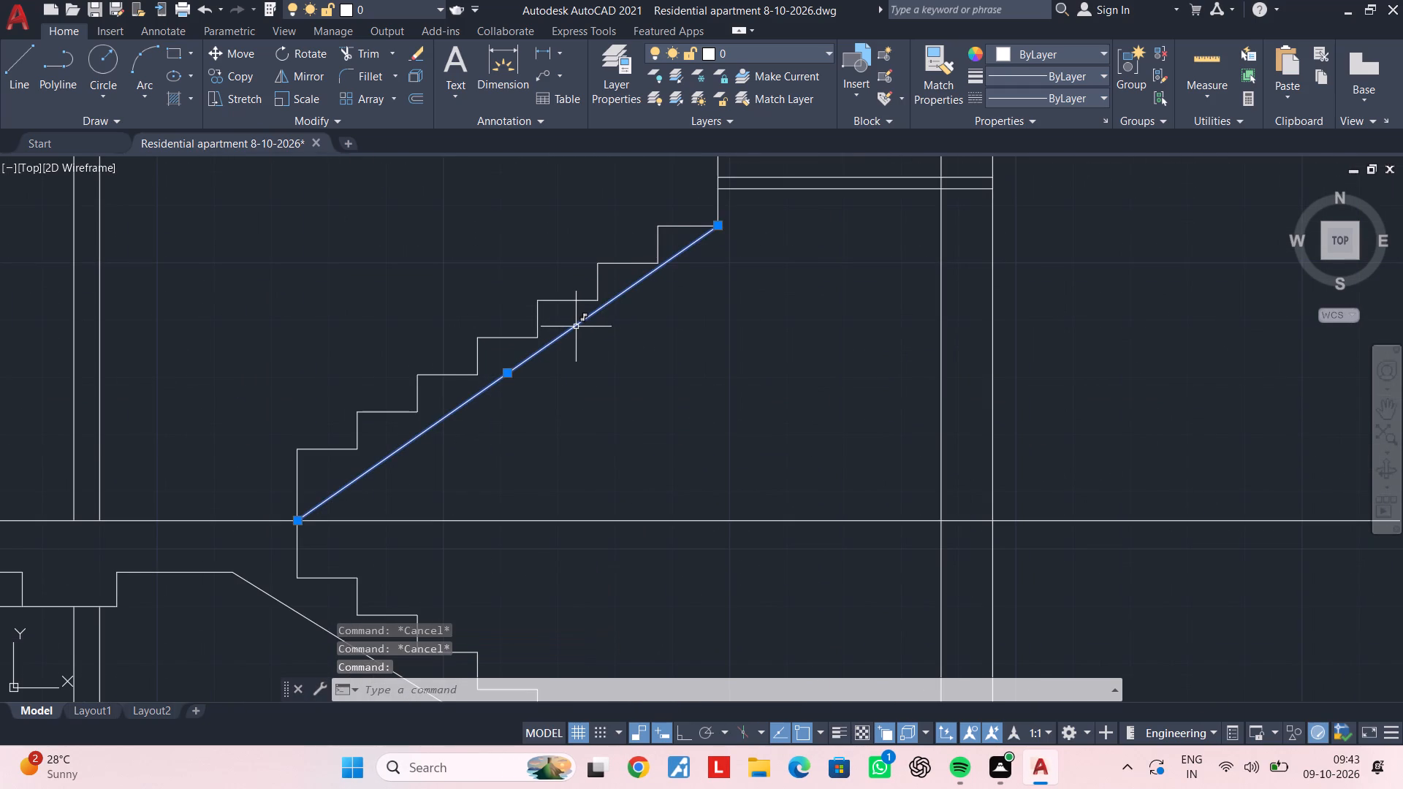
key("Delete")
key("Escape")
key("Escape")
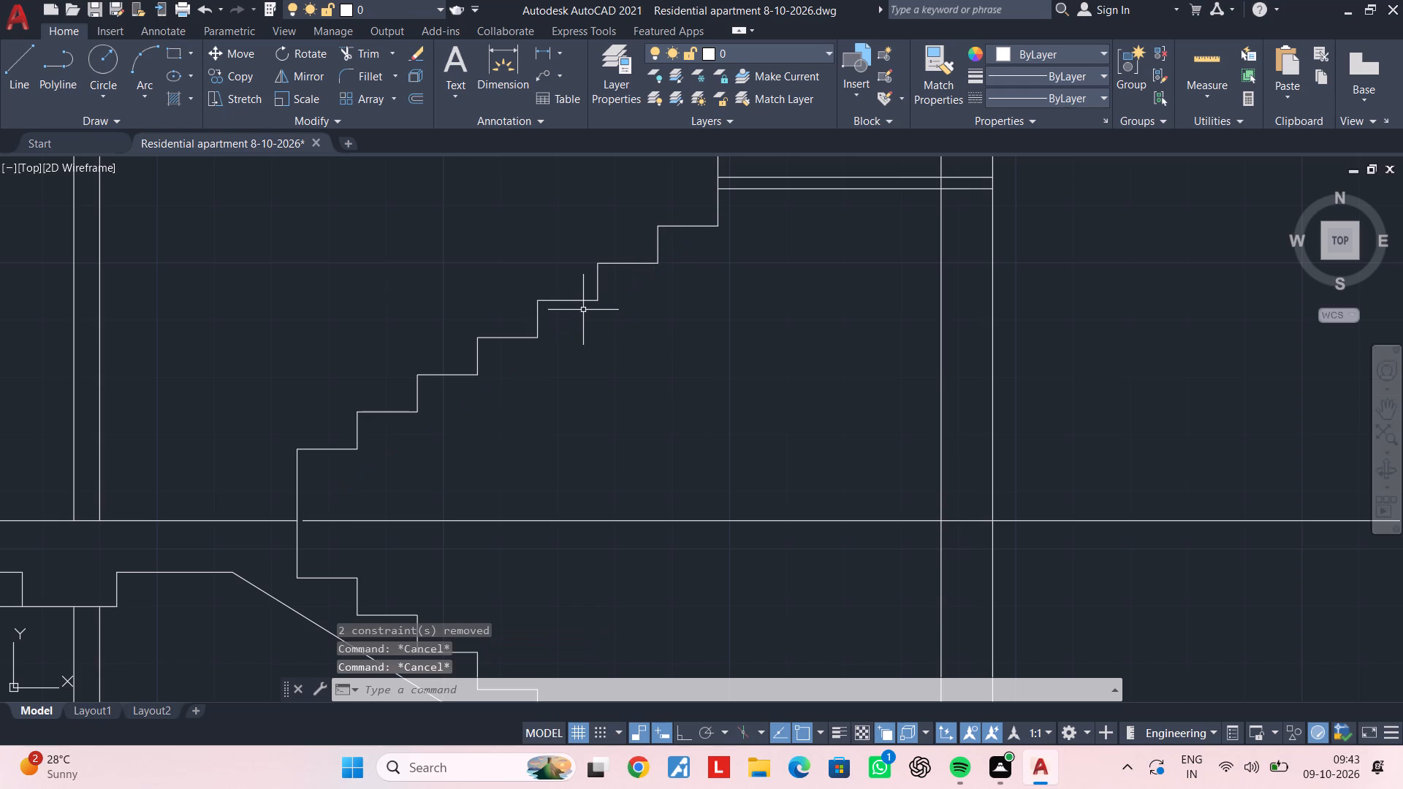
Draw a guide line along the upper flight's inner step corners, from the top tread to the lowest tread's inner corner.
type("l")
key("space")
left_click(722, 228)
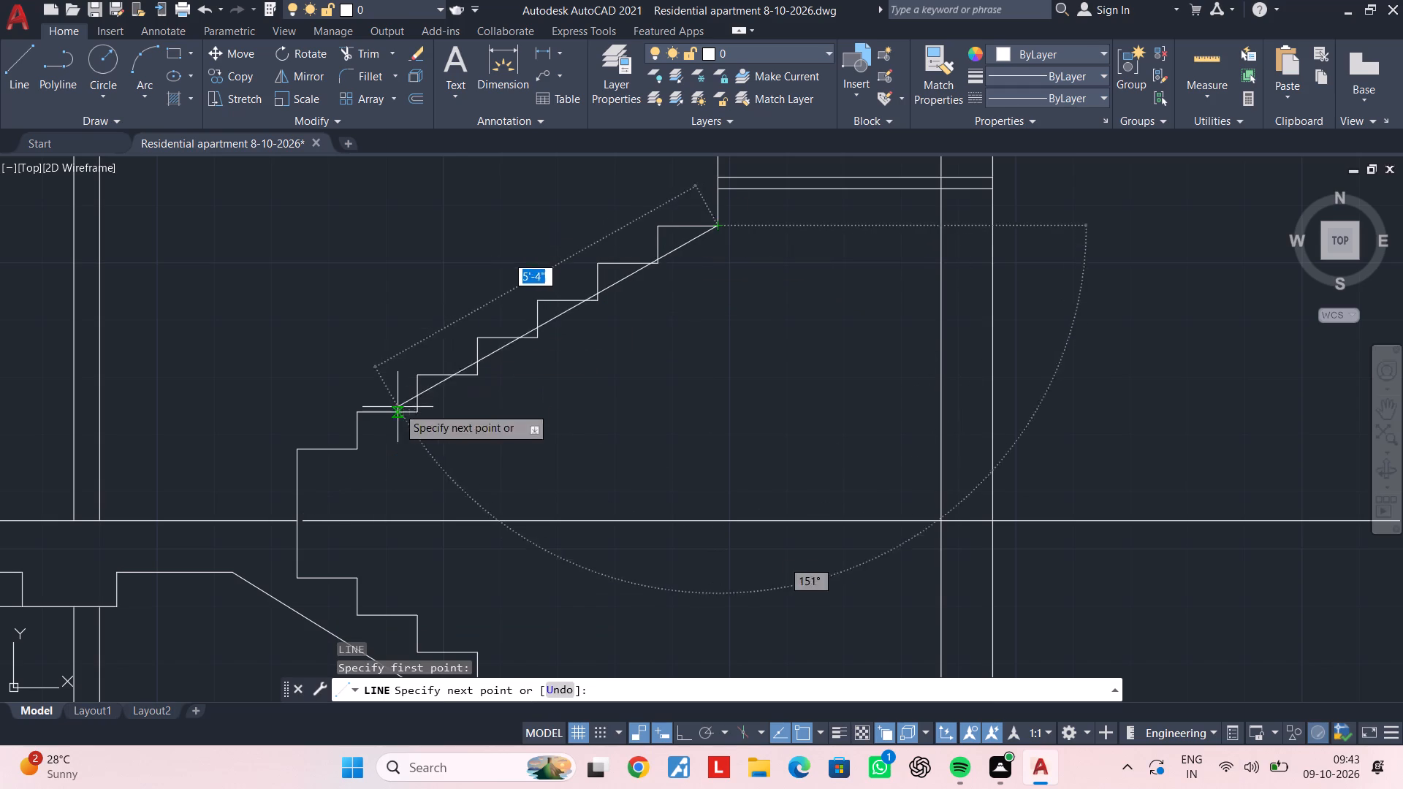
left_click(355, 446)
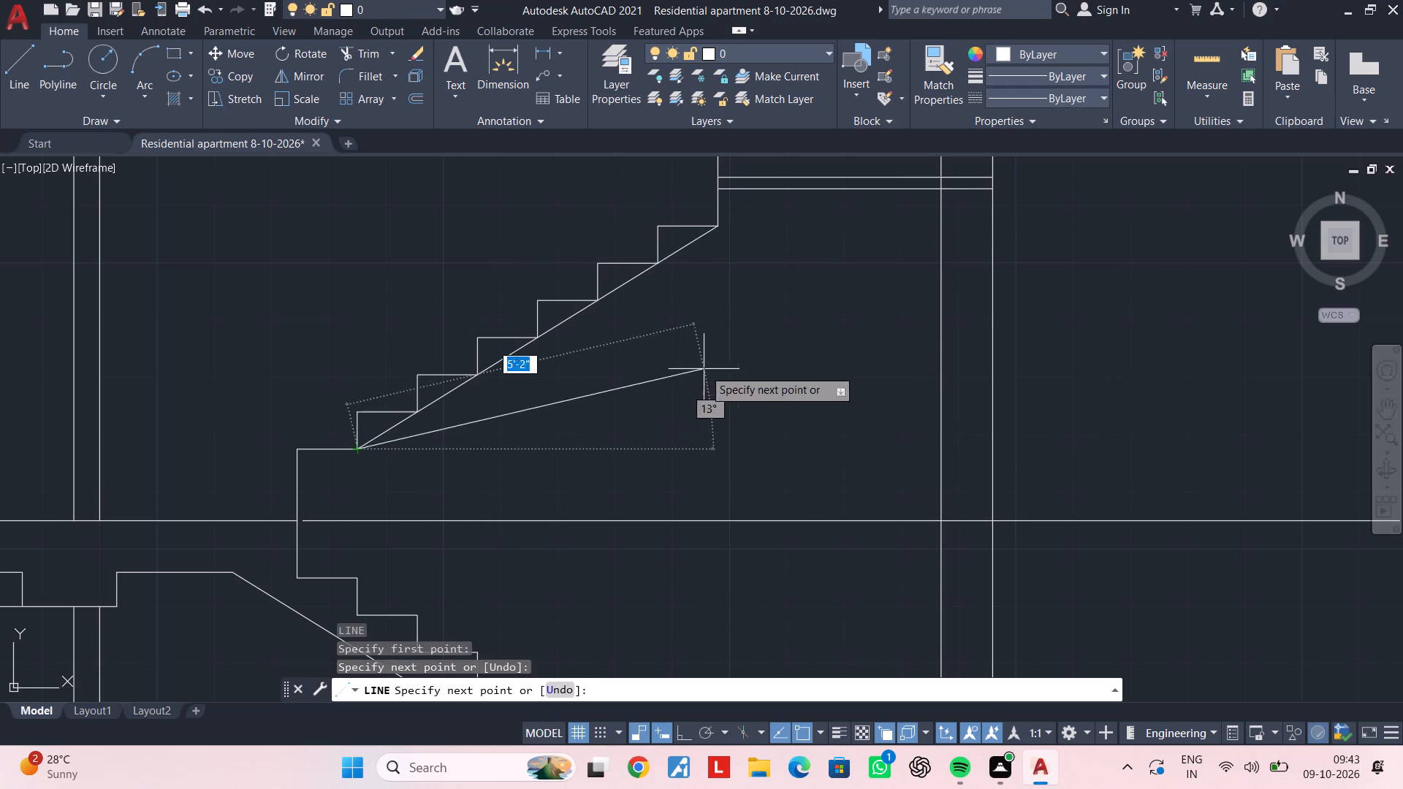
key("Escape")
key("Escape")
key("Escape")
key("Escape")
key("Escape")
key("Escape")
key("Escape")
Offset the diagonal guide line 6" to the underside of the upper flight to form its soffit.
type("of 6\"")
key("Return")
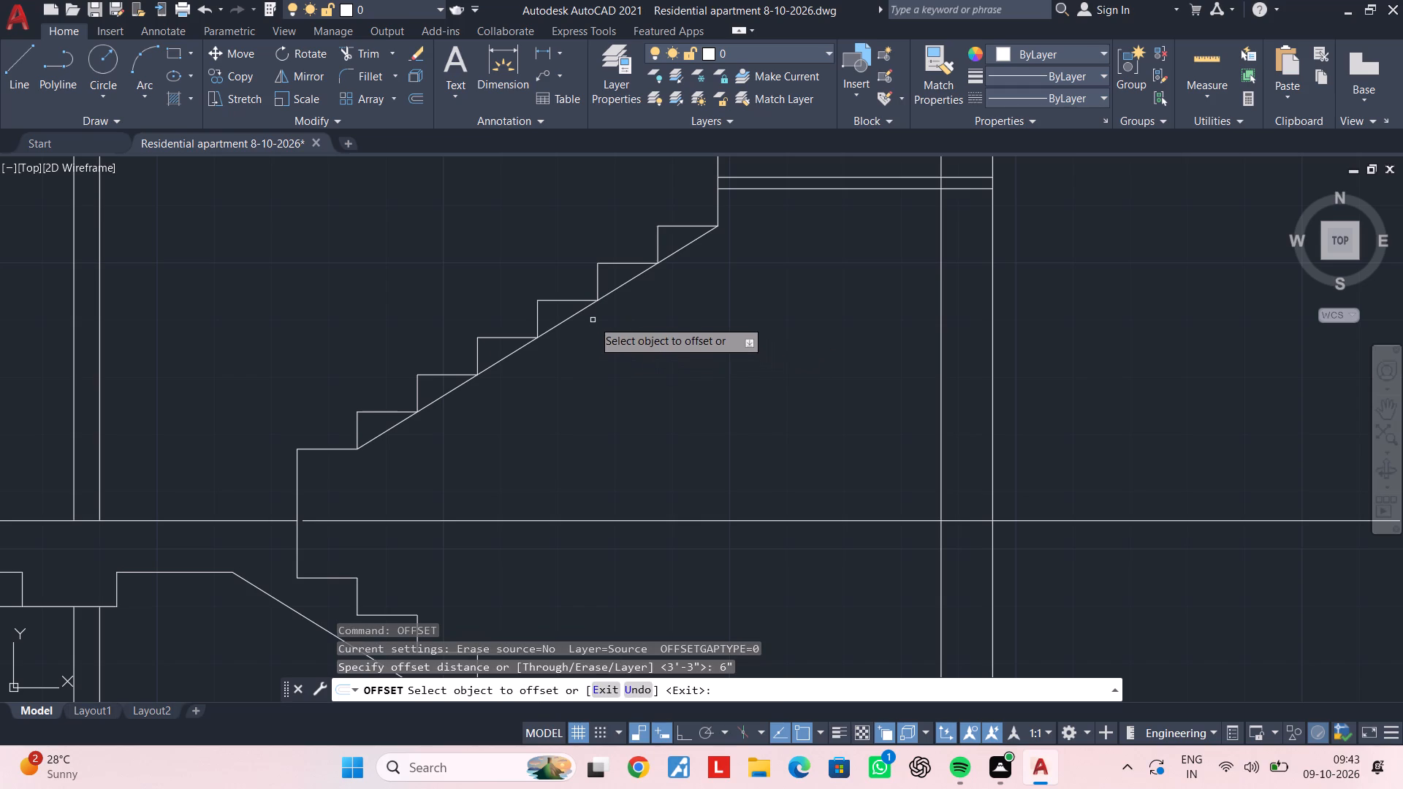
left_click(573, 313)
left_click(659, 424)
key("Escape")
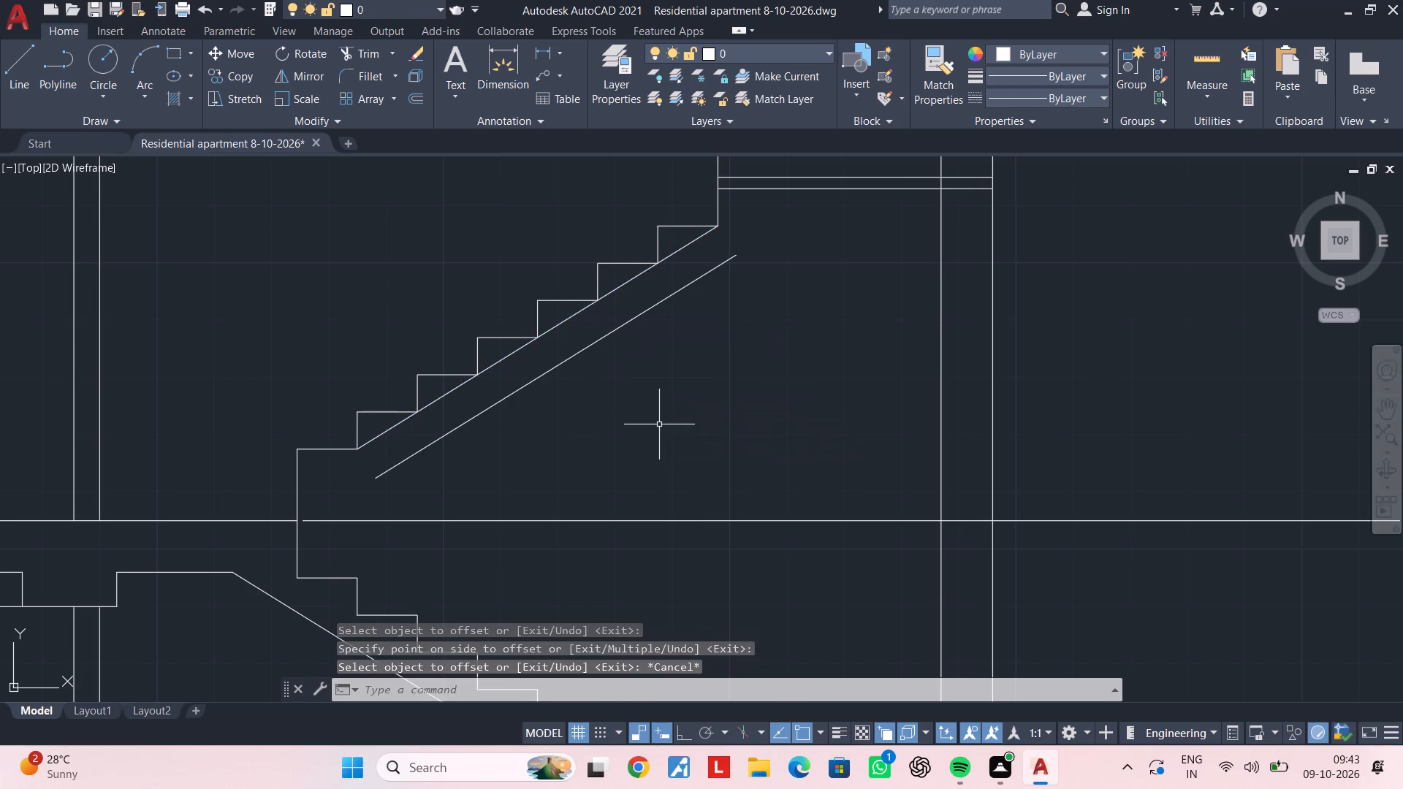
key("Escape")
key("Escape")
key("Escape")
key("Escape")
key("Escape")
key("Escape")
key("Escape")
key("Escape")
key("Escape")
Offset the upper mid-landing's lower line 6" downwards to form the landing slab's underside.
type("of 6\"")
key("Return")
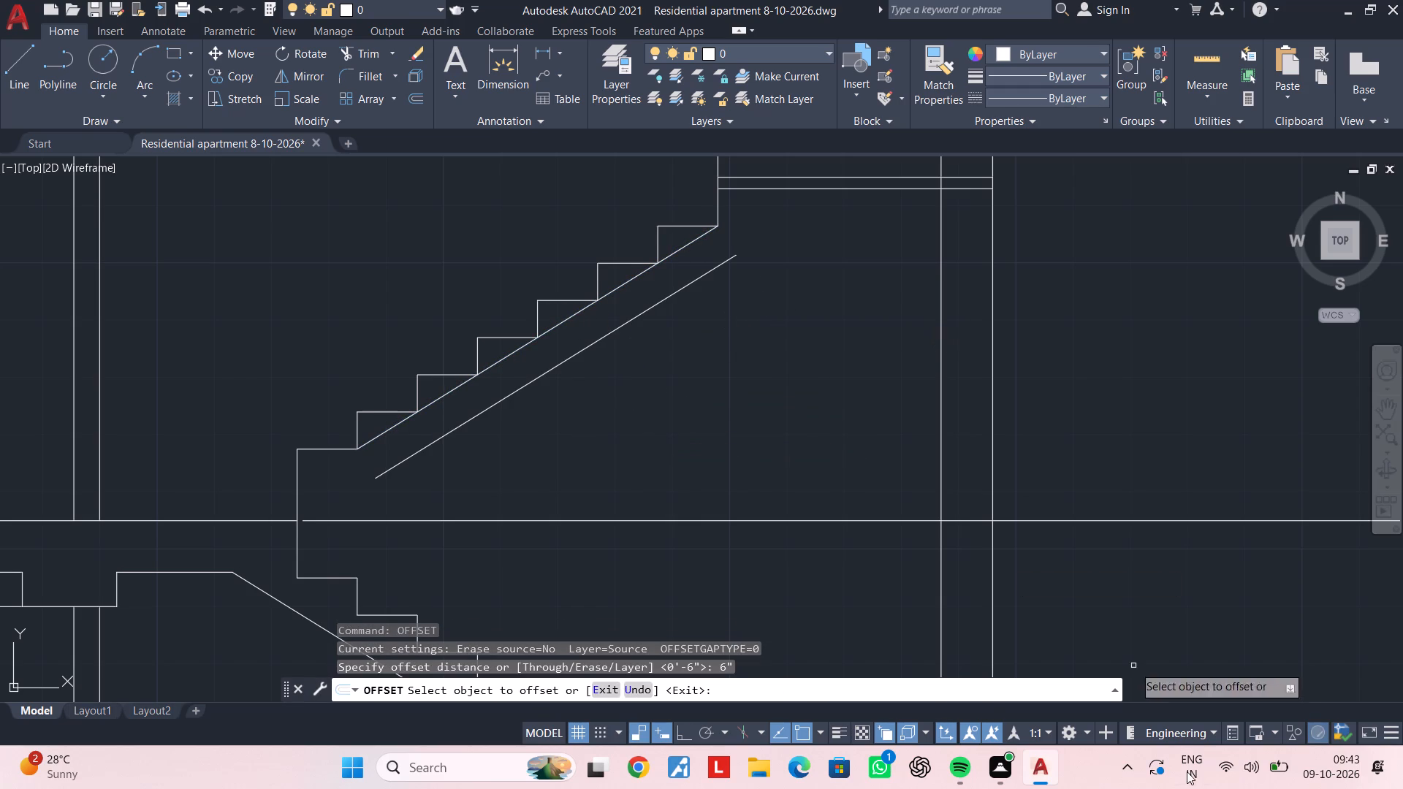
left_click(872, 187)
left_click(889, 266)
key("Escape")
key("Escape")
key("Escape")
key("Escape")
key("Escape")
key("Escape")
key("Escape")
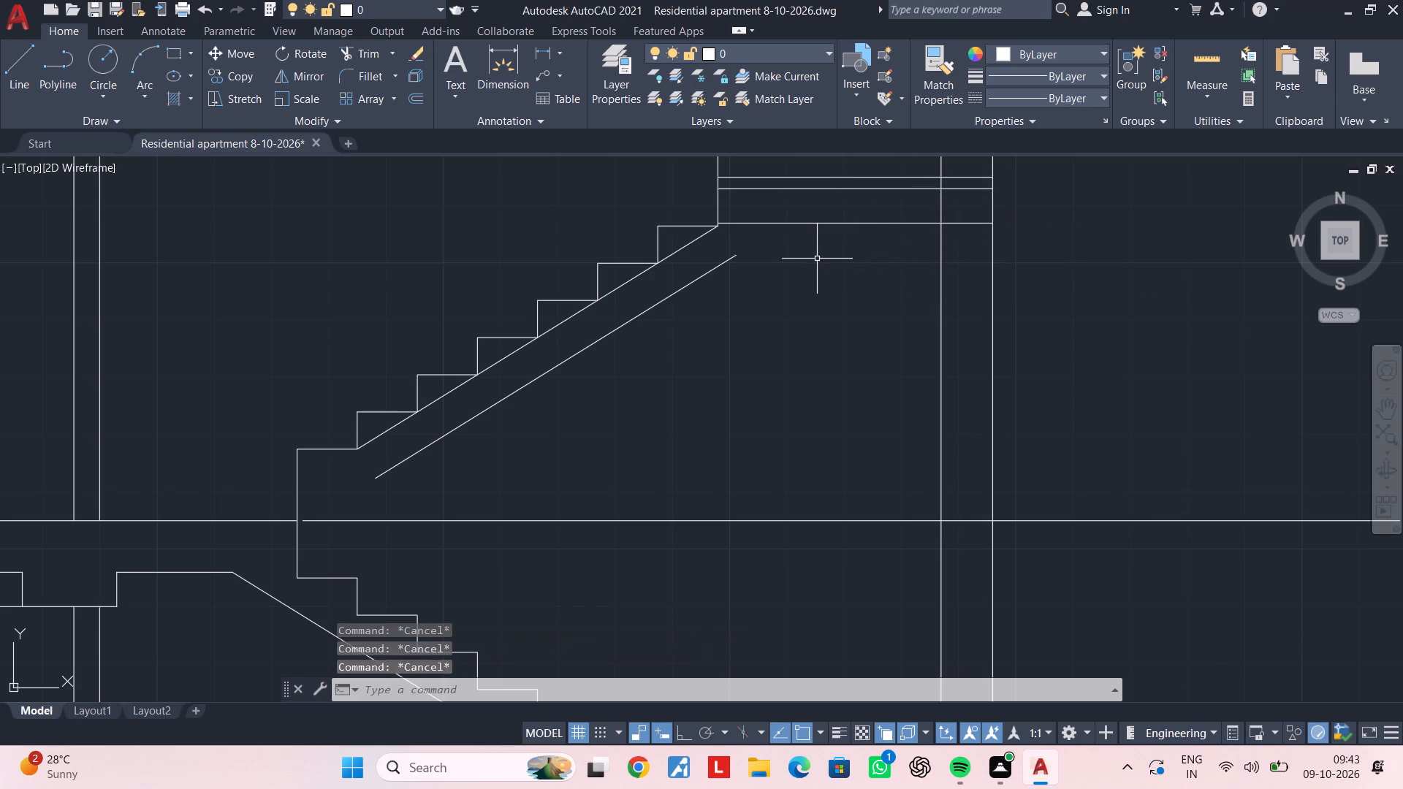
Extend both ends of the sloping soffit line to the landing underside above and the floor line below.
type("ex")
key("space")
left_click(730, 262)
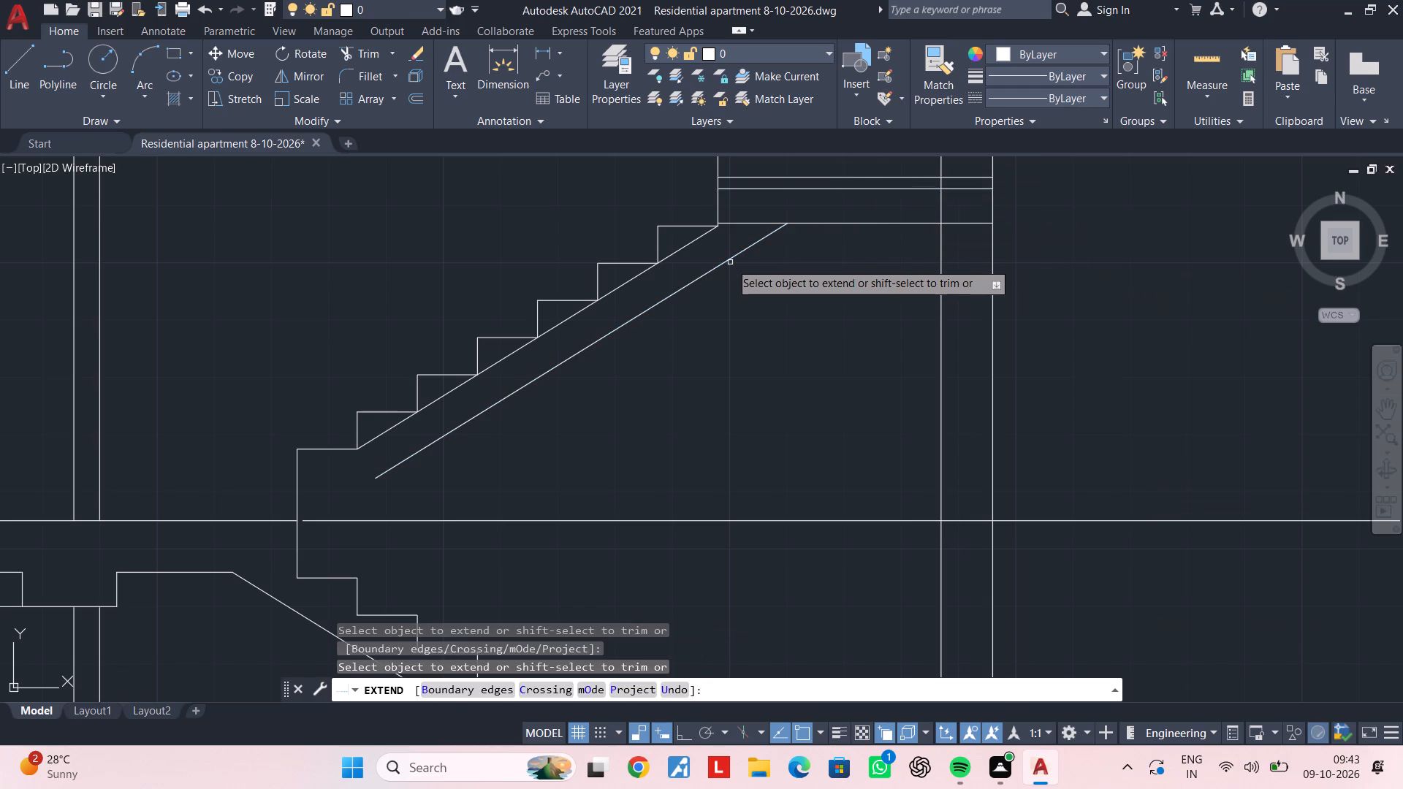
key("Escape")
key("Escape")
key("space")
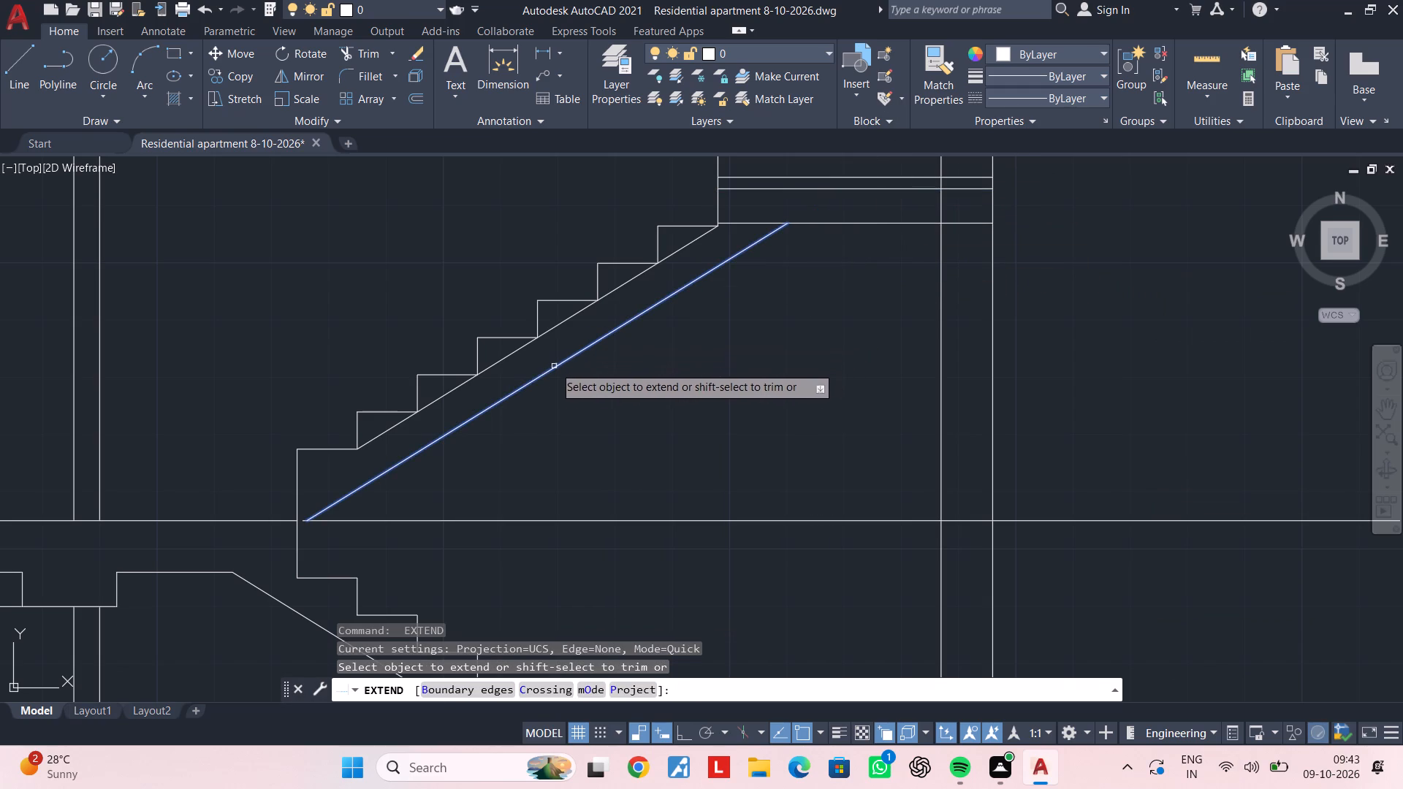
left_click(532, 378)
key("Escape")
key("Escape")
key("Escape")
key("Escape")
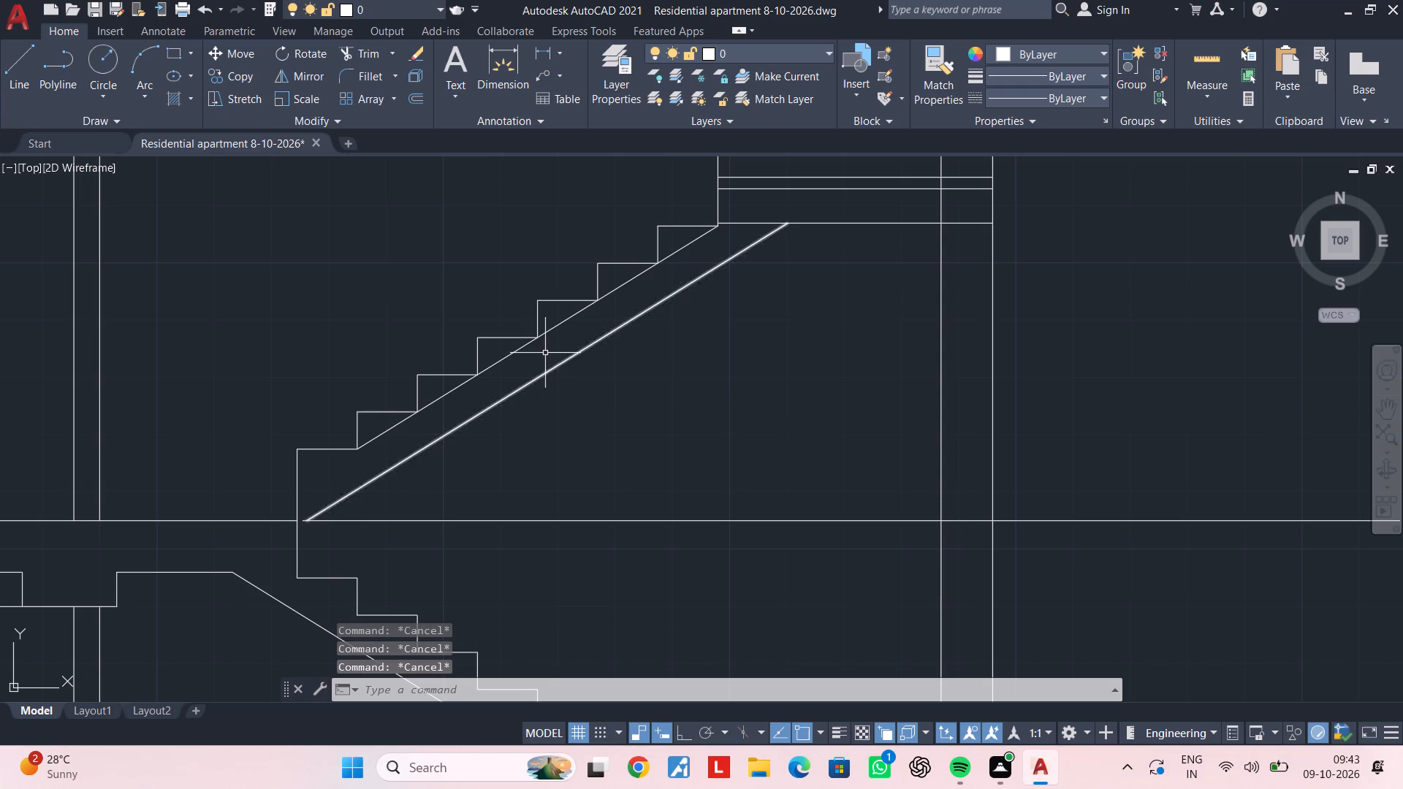
Delete the diagonal guide line running along the upper flight's inner step corners.
left_click(554, 329)
key("Delete")
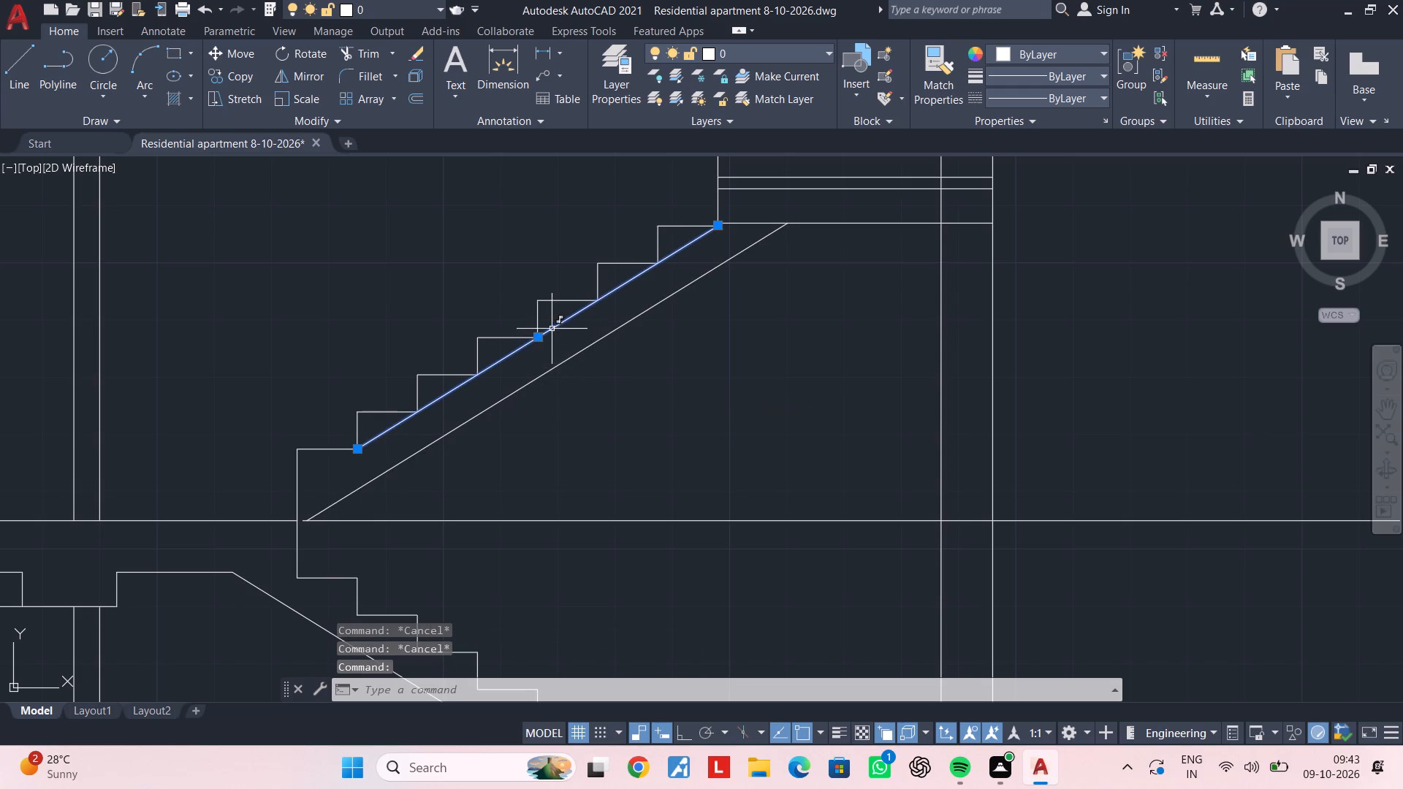
key("Escape")
key("Escape")
Trim the landing underside between the top riser and the sloping soffit line.
scroll(737, 301, "up", 1)
middle_click_drag(737, 301, 698, 344)
key("Escape")
key("Escape")
key("t")
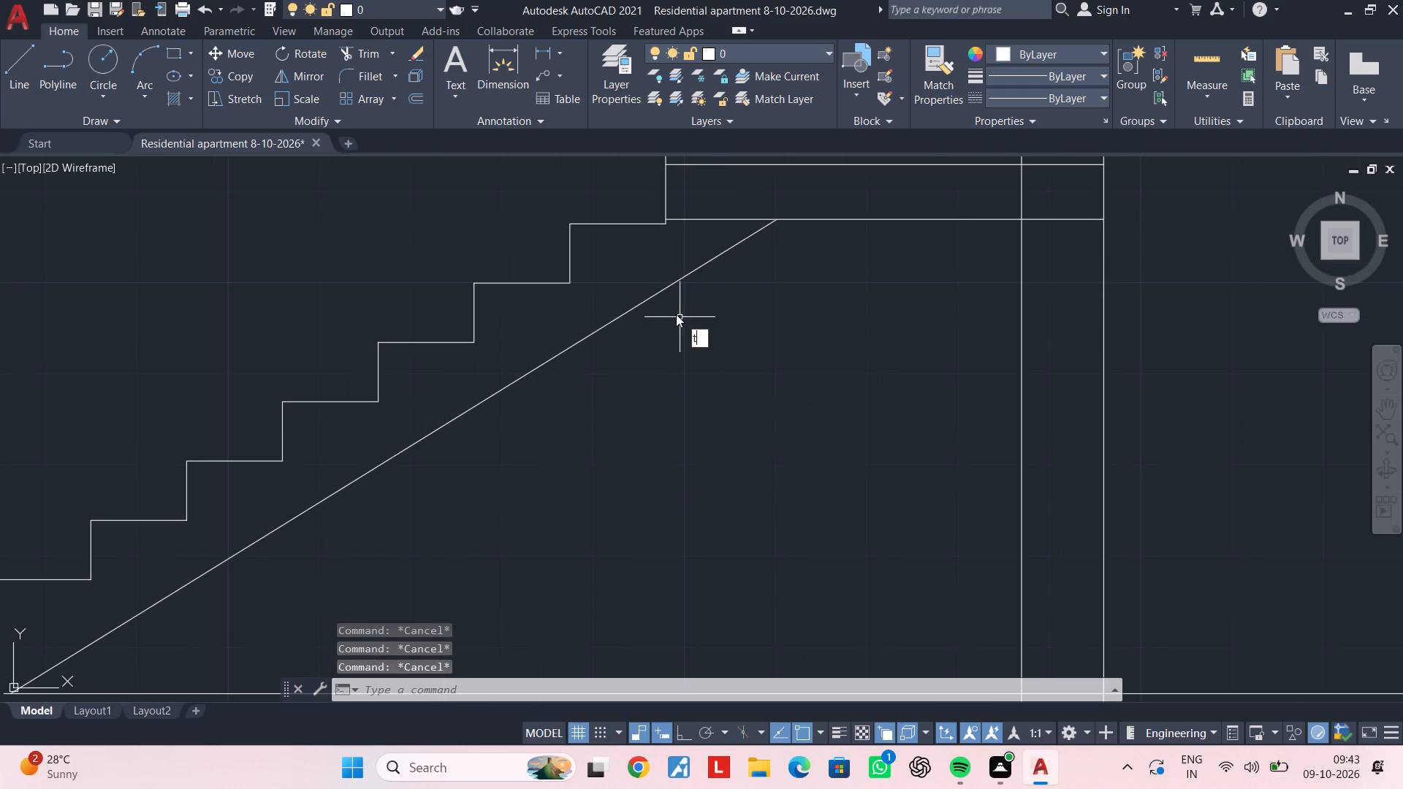
key("r")
key("space")
left_click(685, 220)
scroll(740, 268, "down", 1)
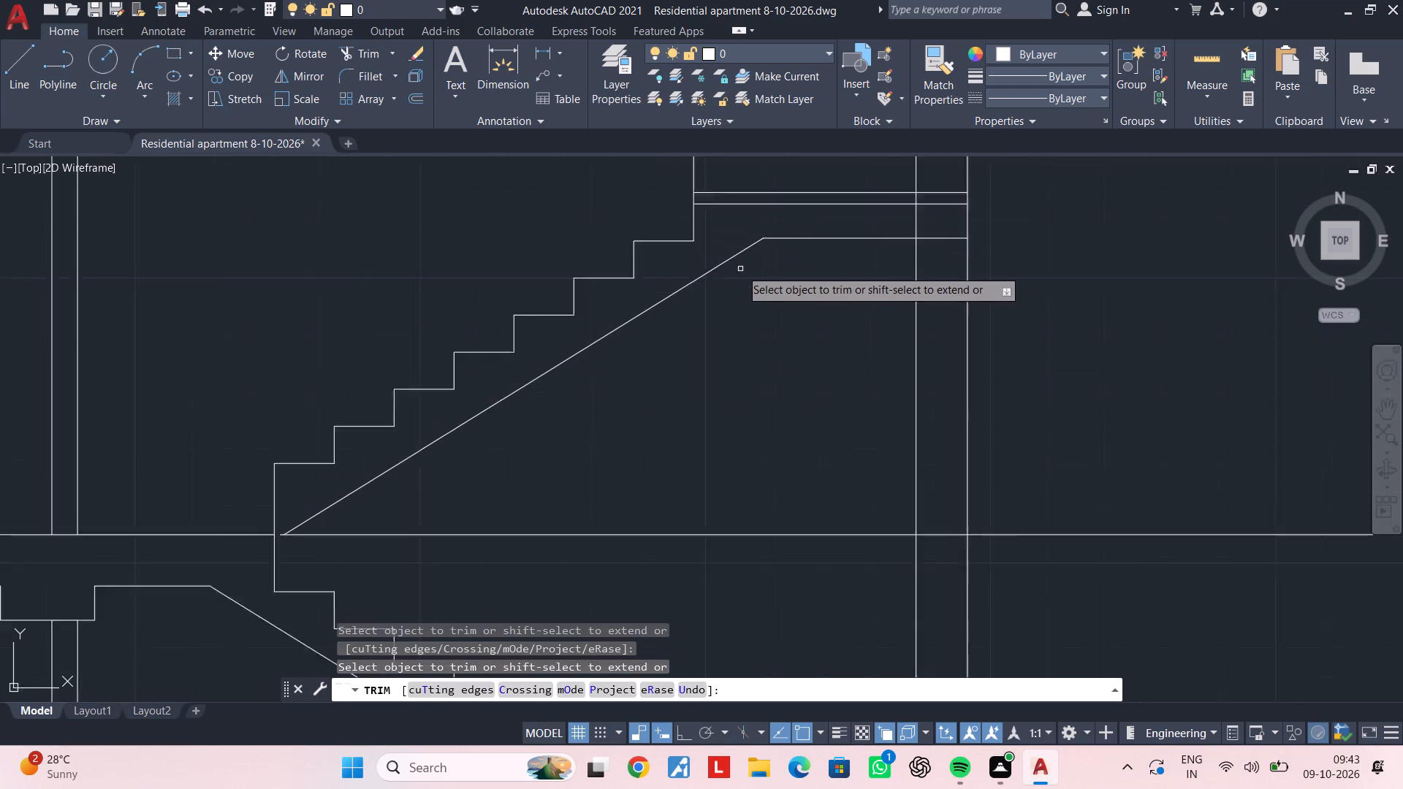
scroll(741, 269, "down", 2)
middle_click_drag(772, 281, 666, 324)
key("Escape")
key("Escape")
key("Escape")
scroll(675, 313, "up", 1)
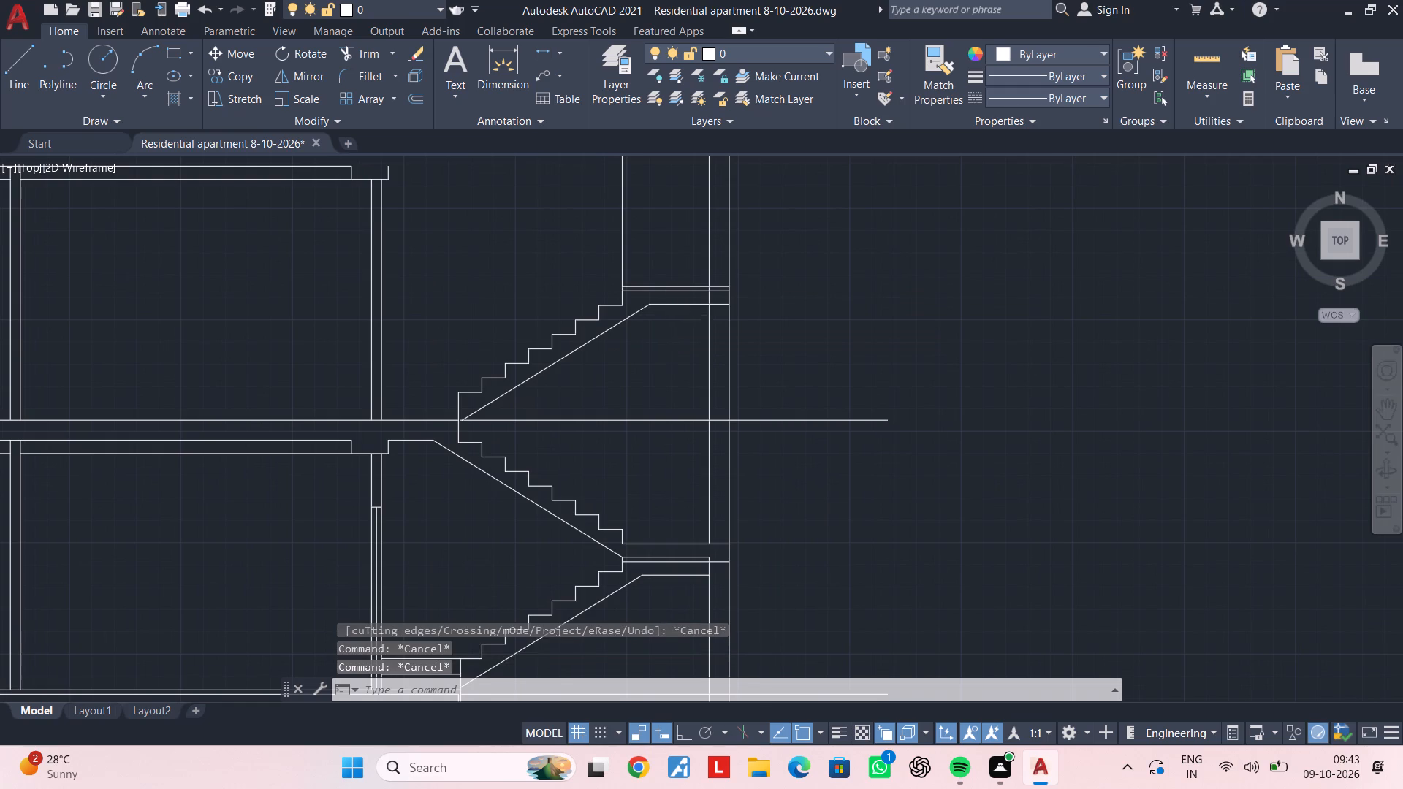
Check the lower mid-landing's slab thickness at the wall with a linear dimension, without placing it.
middle_click_drag(683, 313, 683, 198)
middle_click_drag(680, 222, 571, 302)
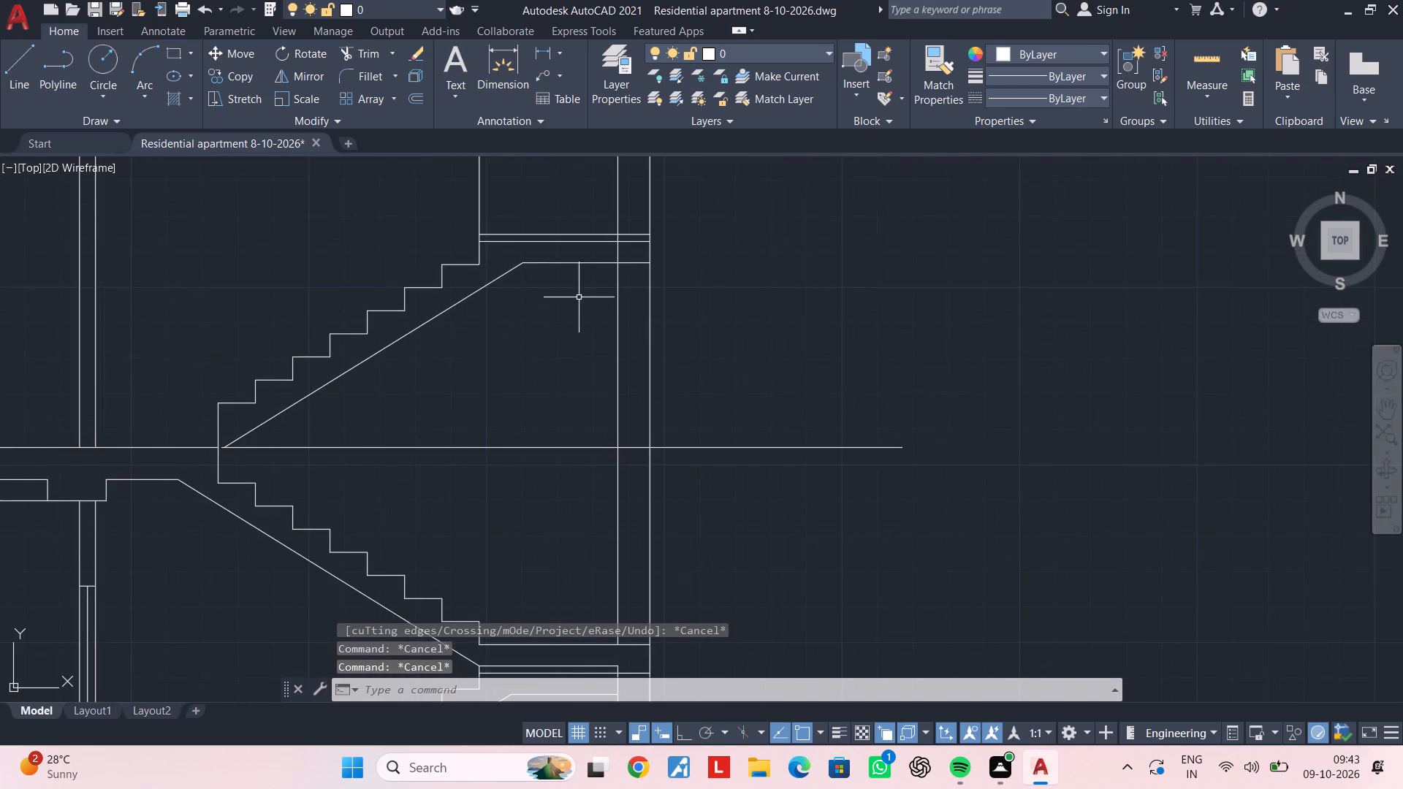
middle_click_drag(580, 297, 600, 194)
scroll(600, 210, "down", 1)
middle_click_drag(601, 212, 595, 274)
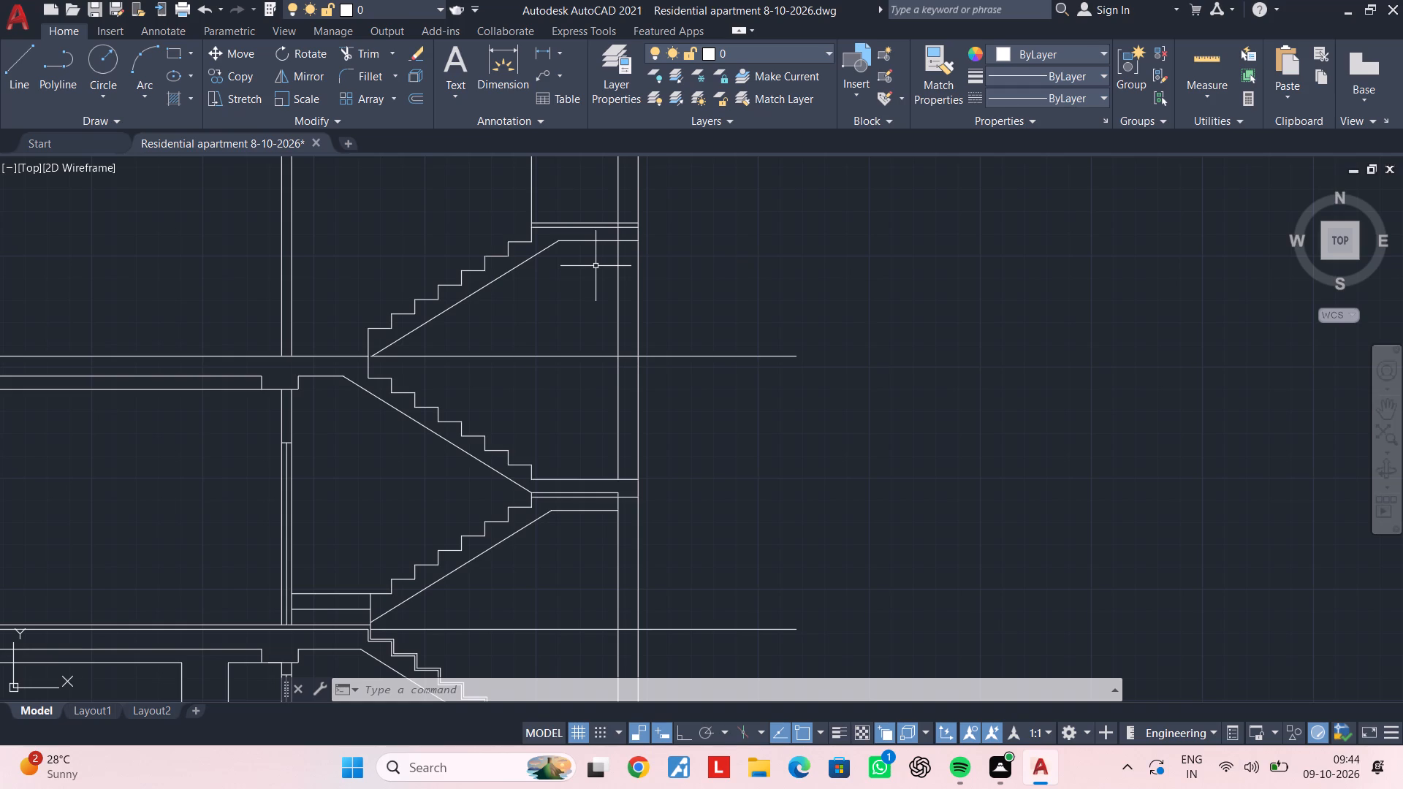
left_click(547, 48)
scroll(619, 487, "up", 2)
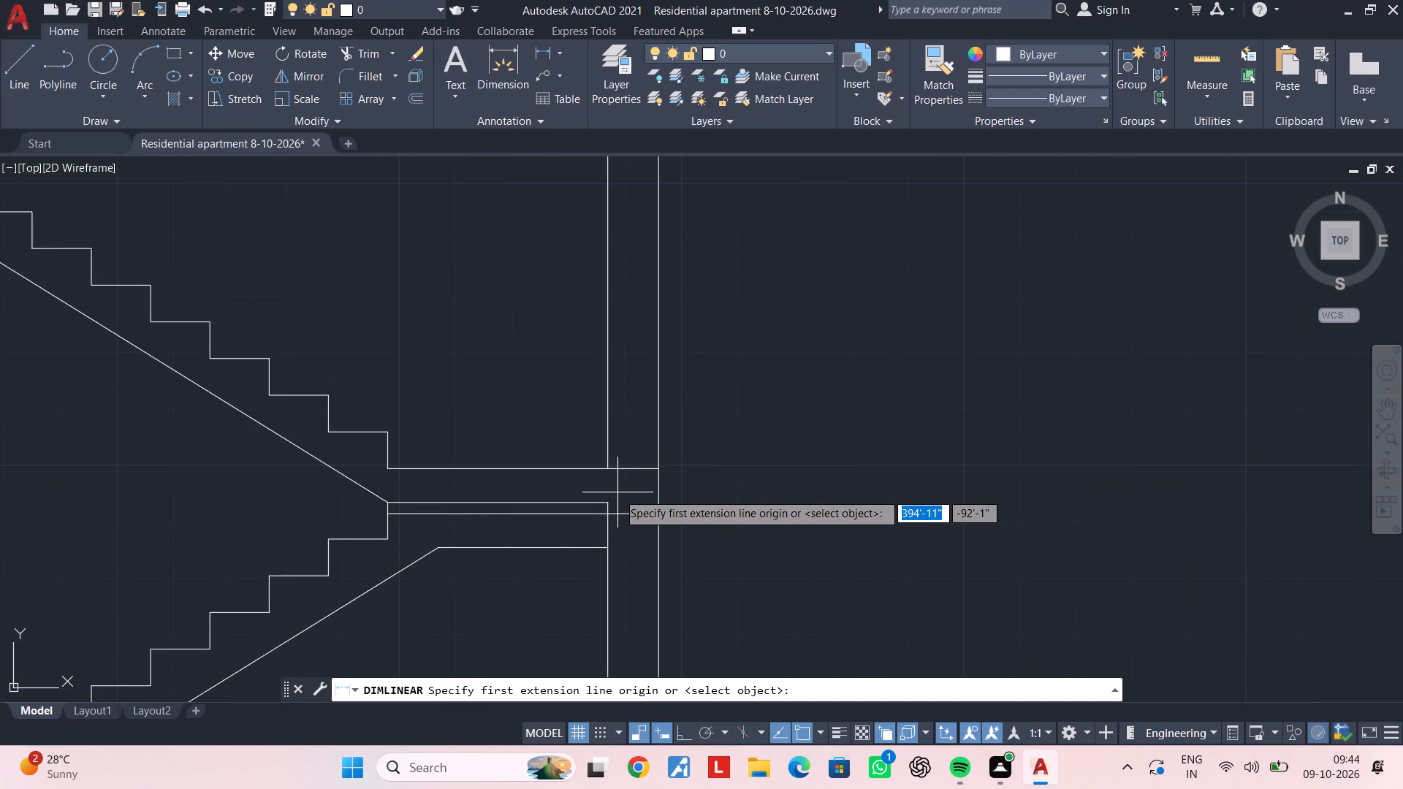
left_click(608, 498)
left_click(607, 469)
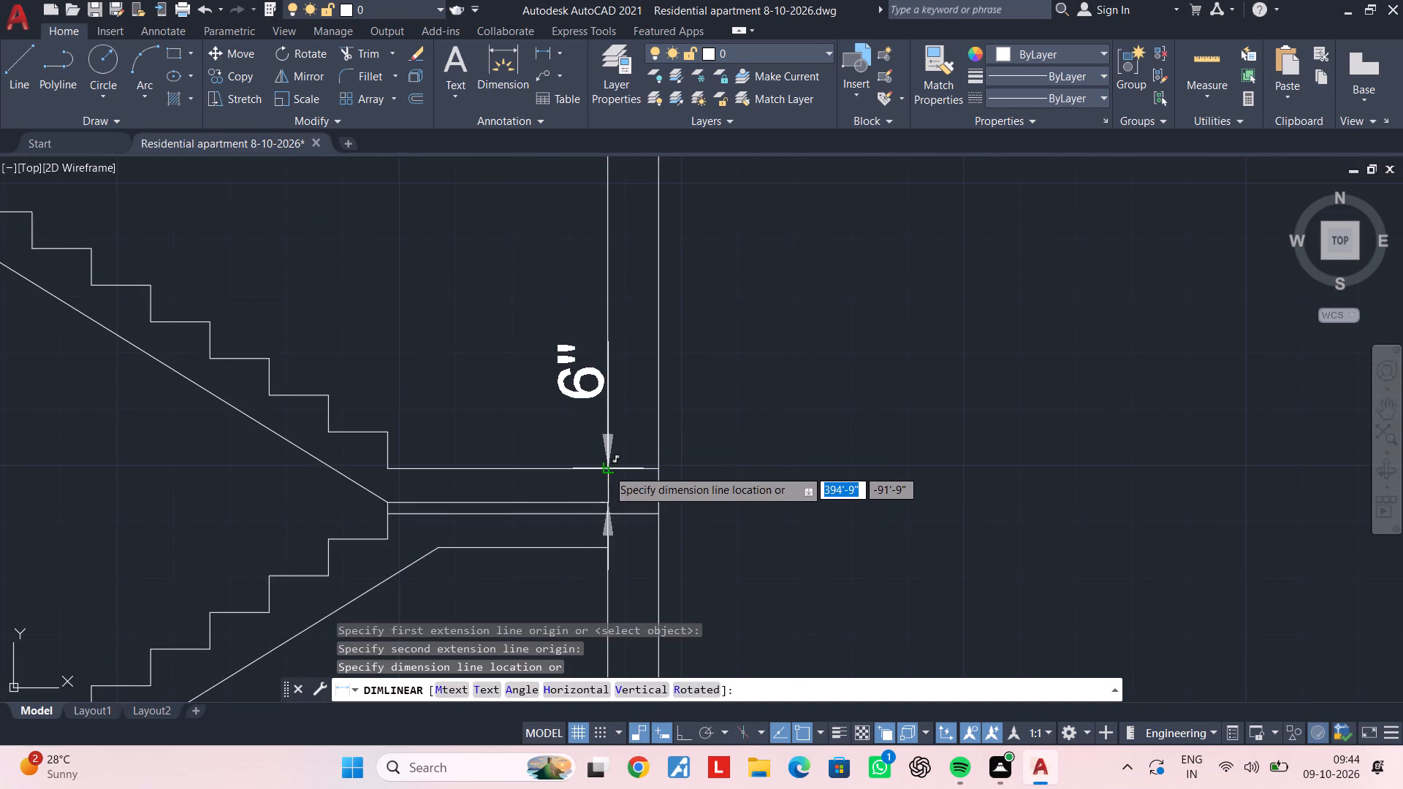
key("Escape")
Offset the upper mid-landing's top line 6" upward above the highest riser.
scroll(604, 458, "down", 3)
middle_click_drag(589, 417, 590, 481)
middle_click_drag(590, 389, 588, 407)
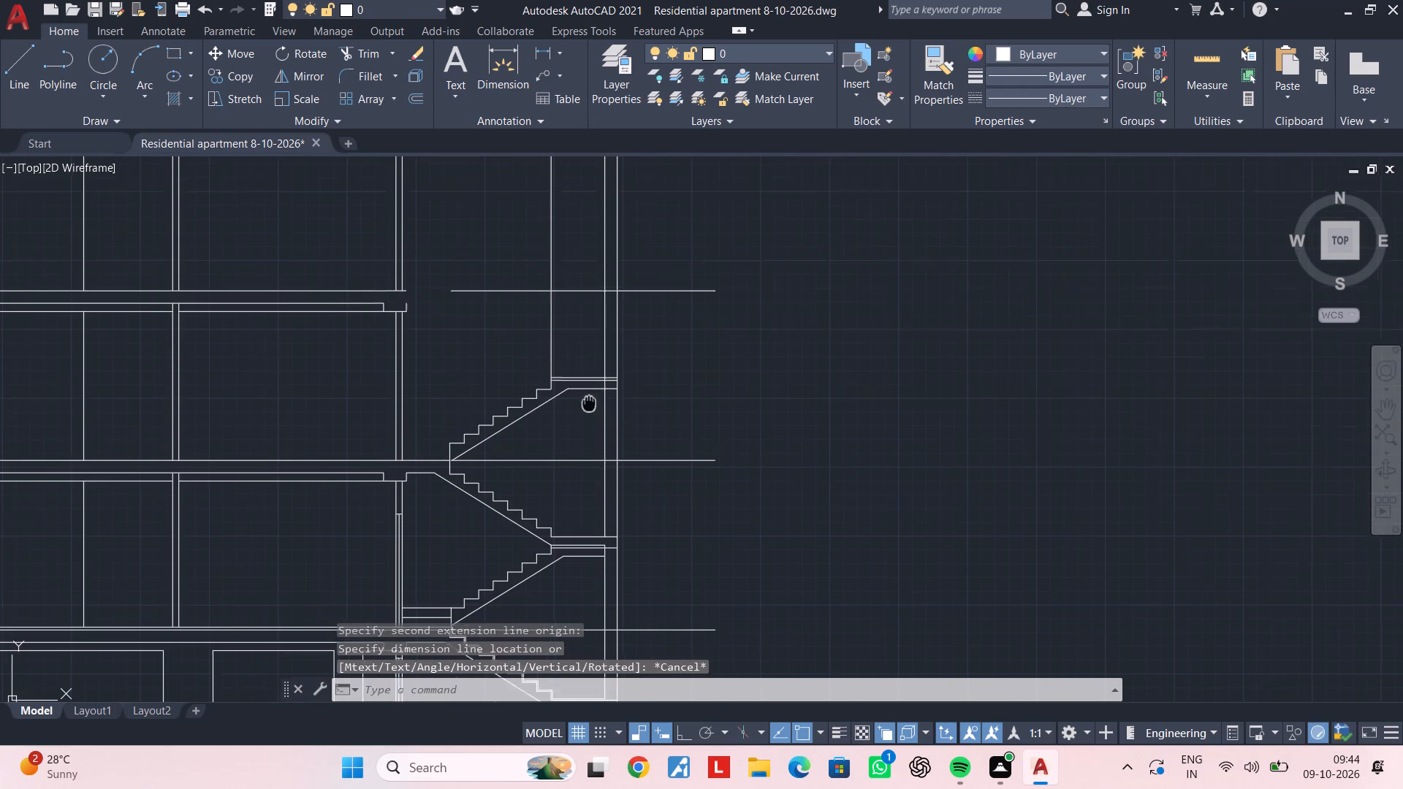
middle_click_drag(588, 407, 585, 468)
scroll(579, 424, "up", 2)
key("Escape")
key("Escape")
key("Escape")
type("of 6\"")
key("Return")
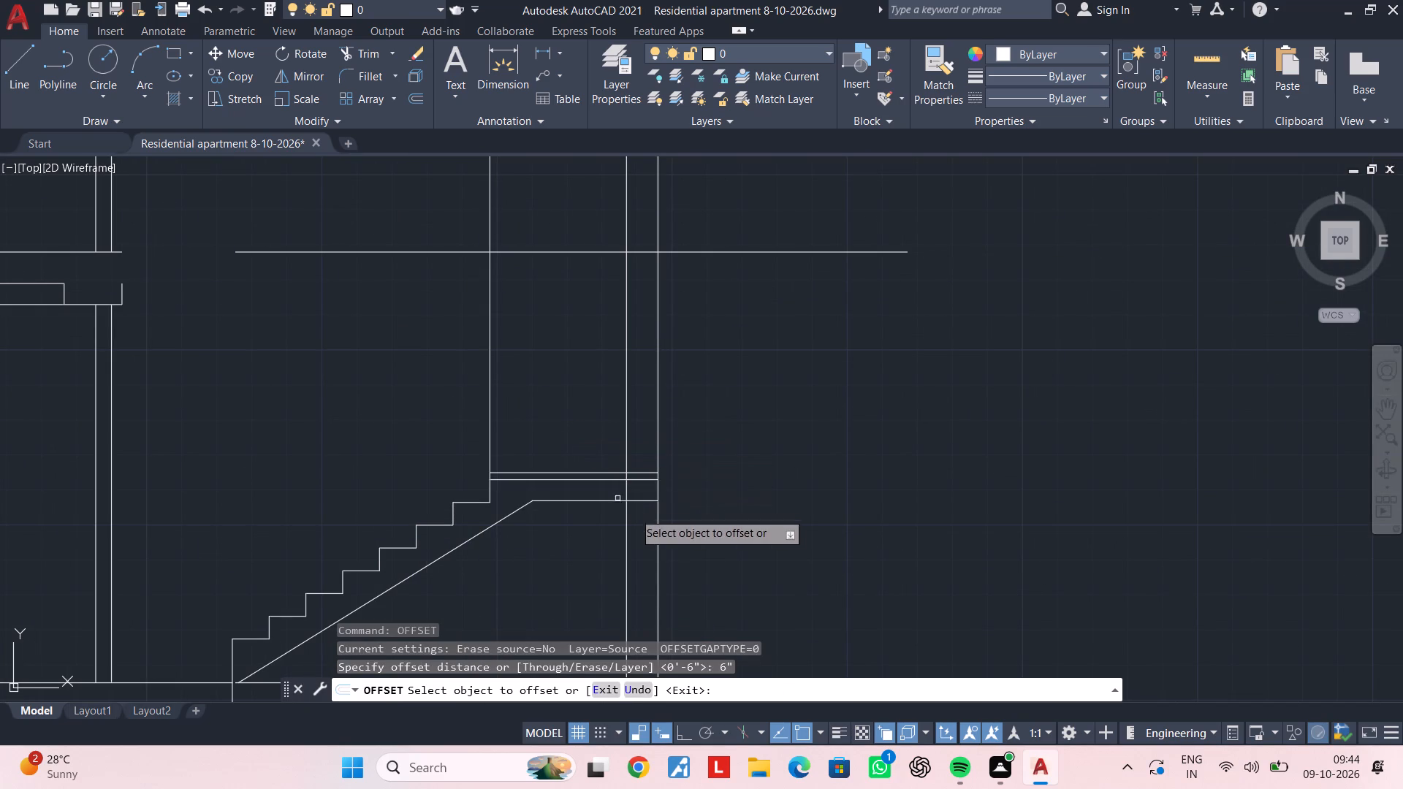
left_click(604, 470)
left_click(596, 399)
key("Escape")
key("Escape")
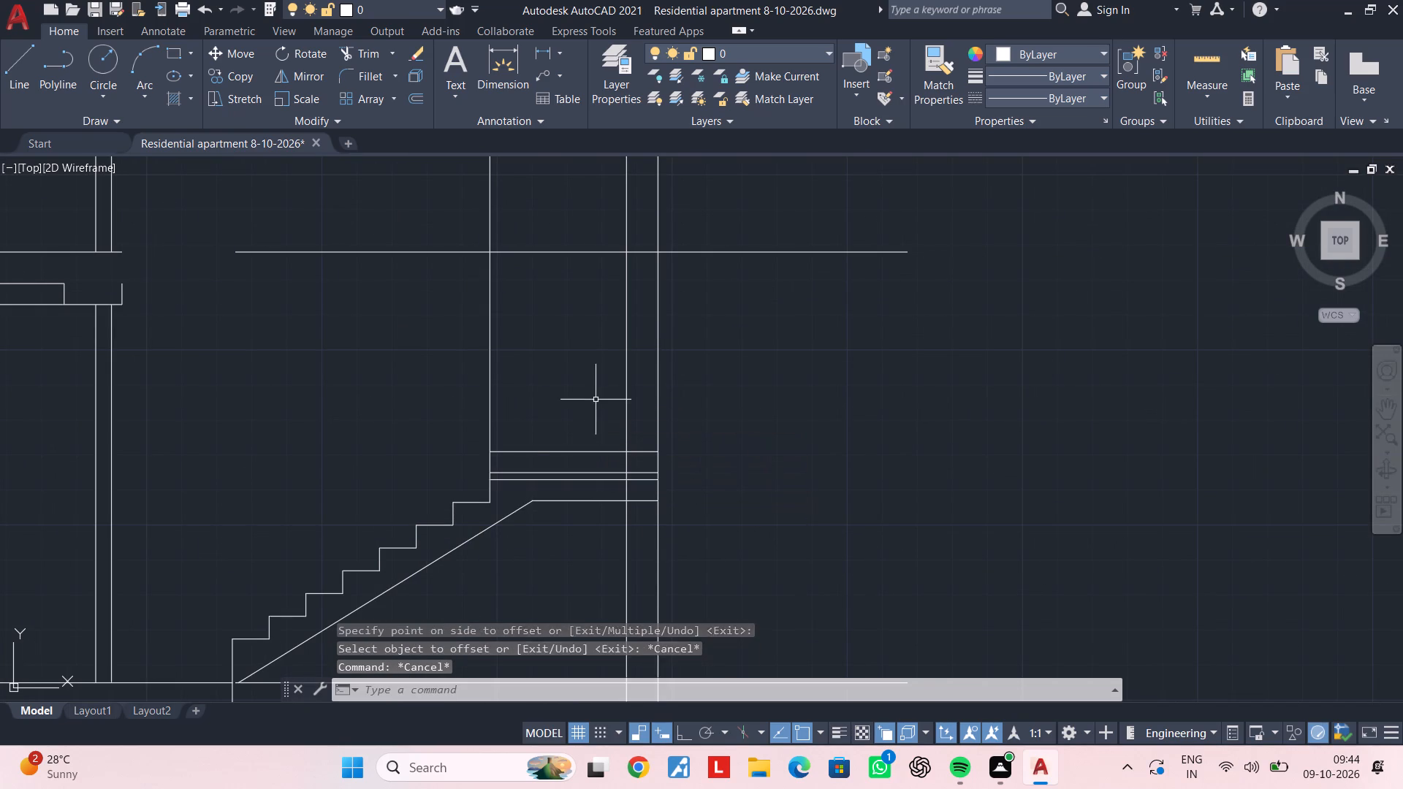
key("Escape")
key("Escape")
key("Escape")
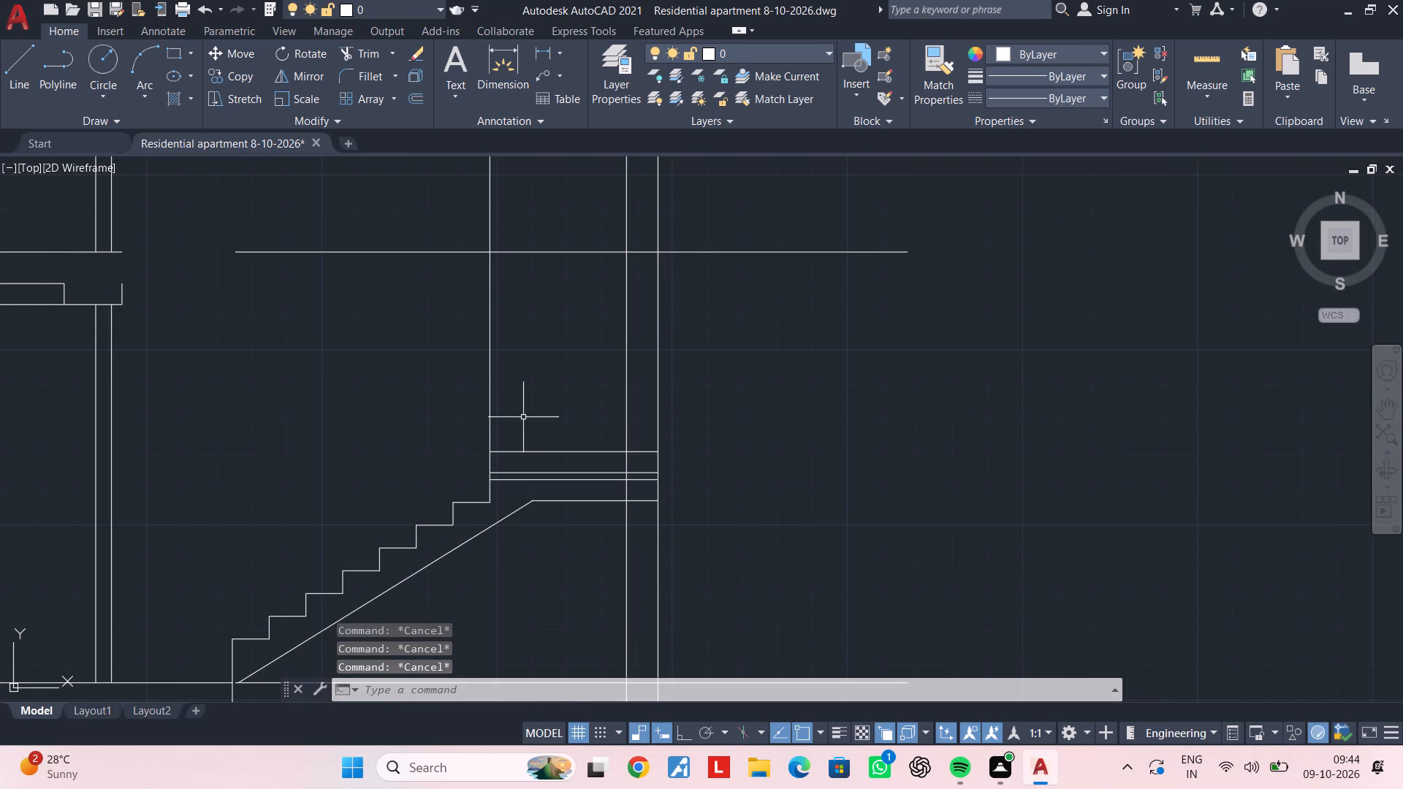
key("Escape")
key("Escape")
Trim the vertical line above the upper mid-landing between the new offset line and the floor line above.
key("t")
key("r")
key("space")
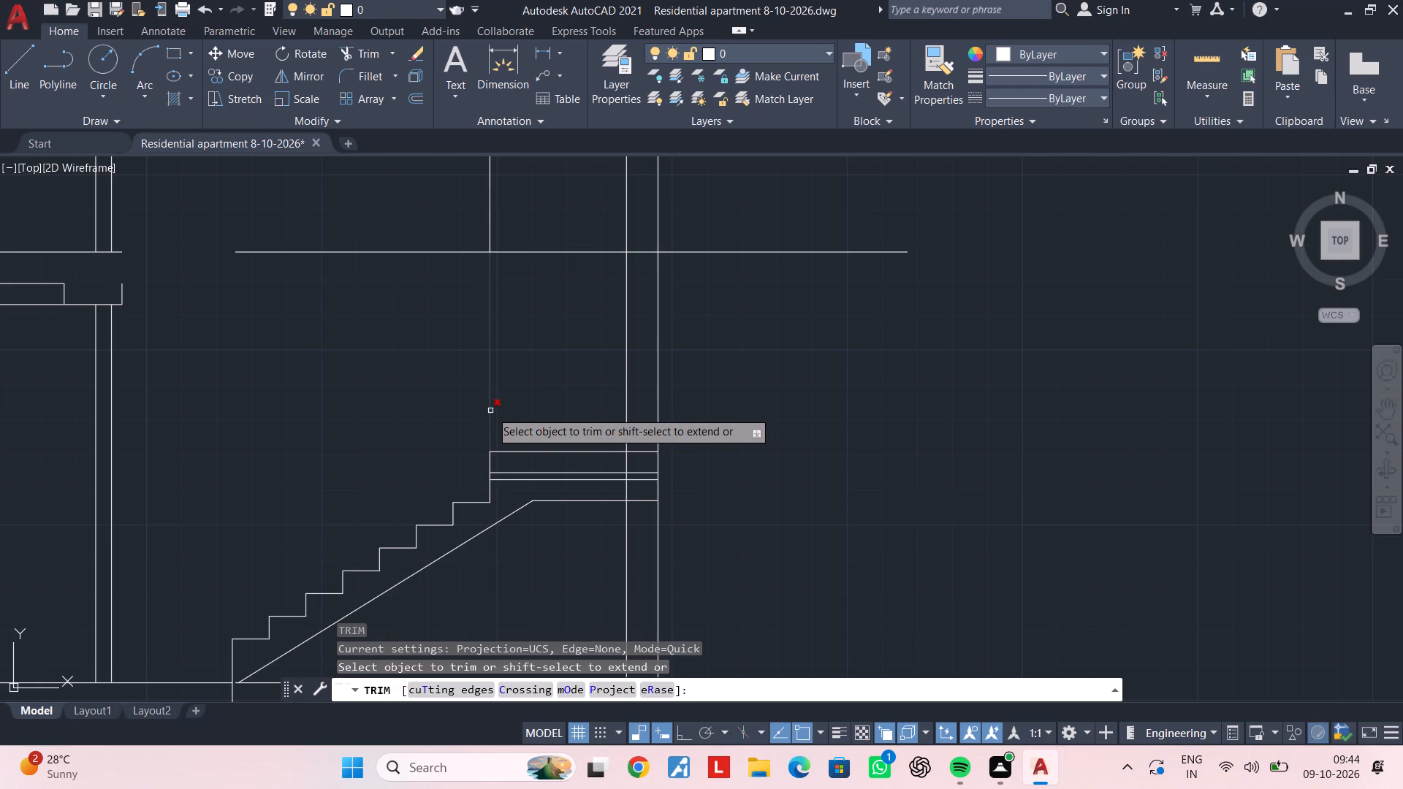
left_click(490, 411)
key("Escape")
scroll(498, 363, "down", 2)
middle_click_drag(503, 372, 502, 416)
key("Escape")
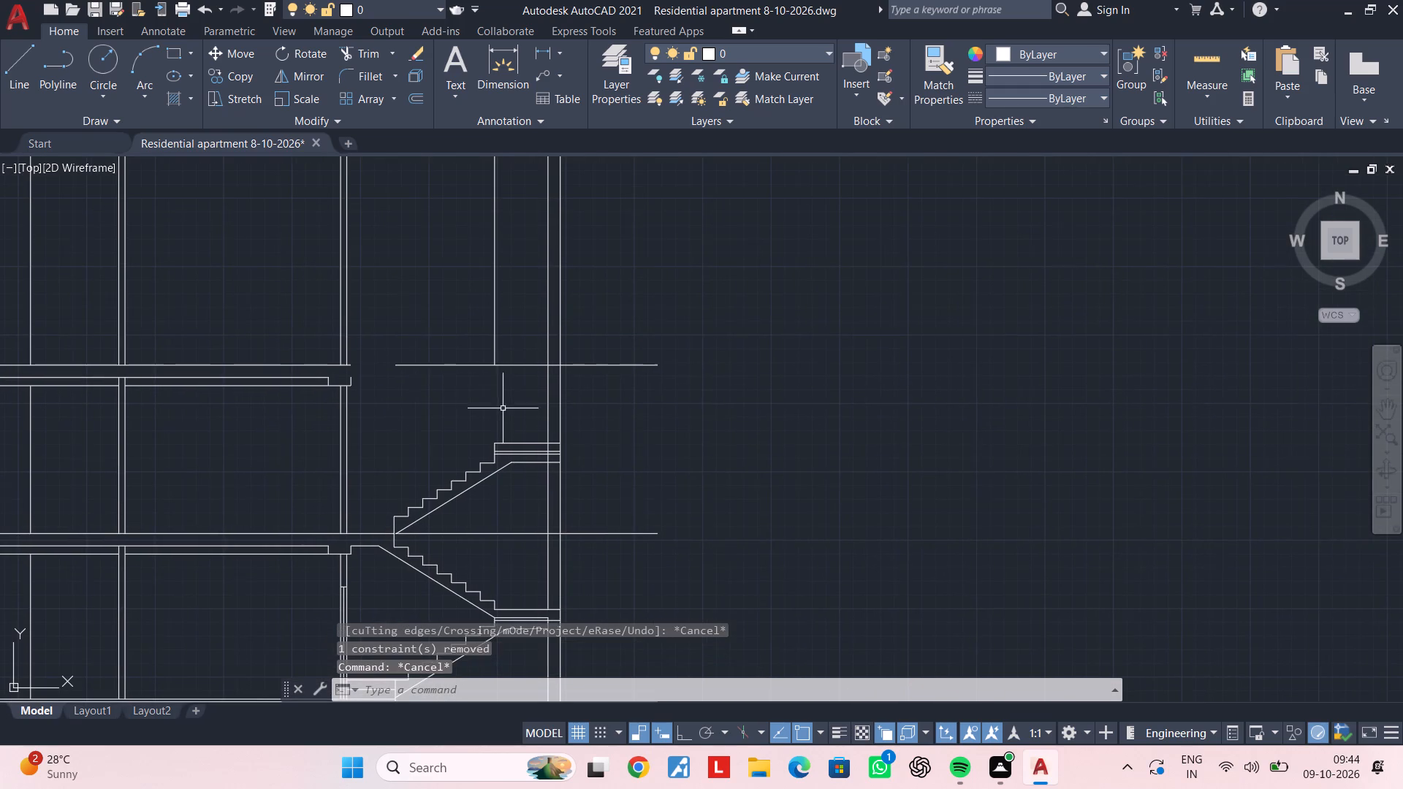
Trim the upper mid-landing's underside and the line directly below its top line where they cross the wall thickness.
middle_click_drag(503, 409, 514, 371)
scroll(514, 393, "up", 3)
middle_click_drag(525, 423, 482, 365)
scroll(501, 368, "down", 1)
middle_click_drag(501, 368, 525, 334)
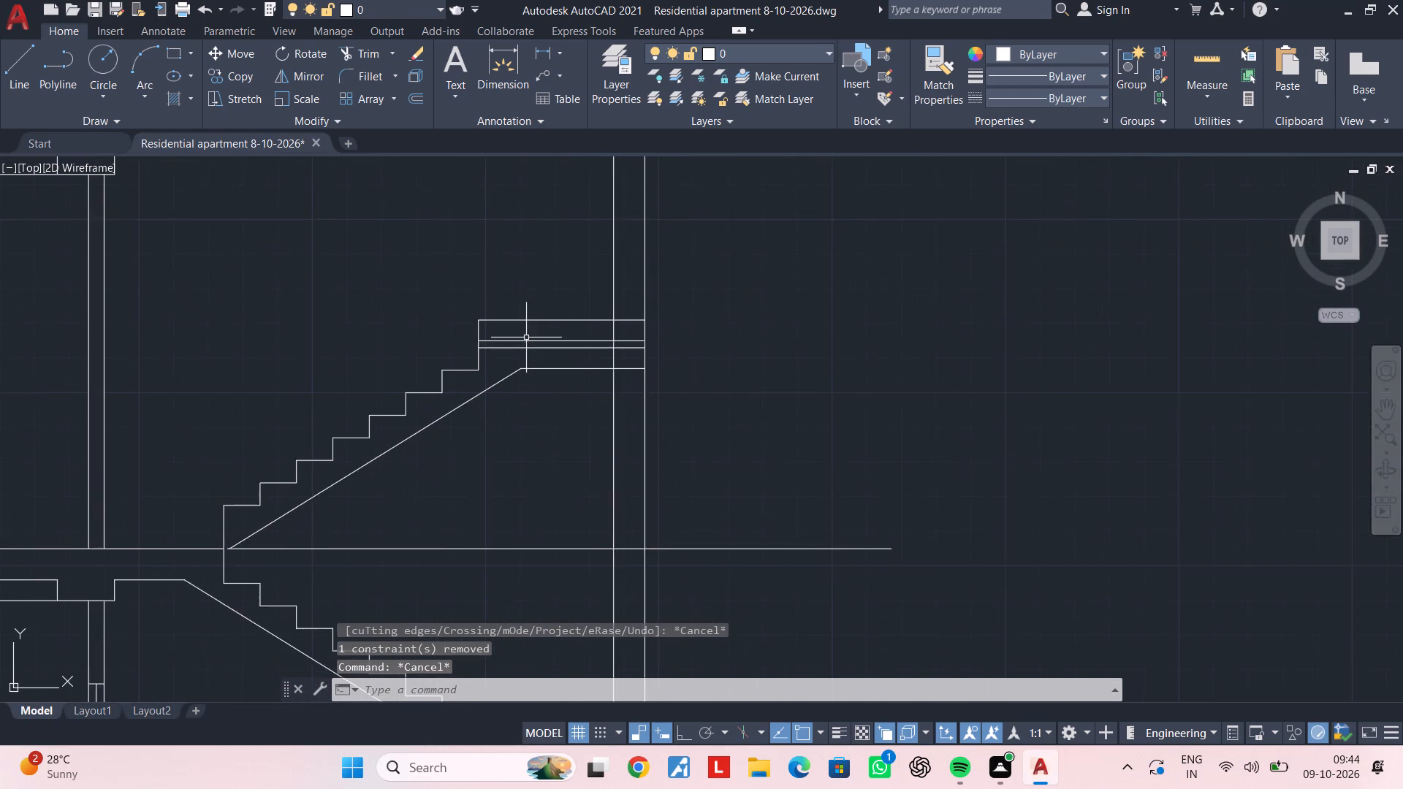
scroll(526, 340, "down", 1)
middle_click_drag(526, 343, 493, 343)
key("Escape")
type("tr")
key("space")
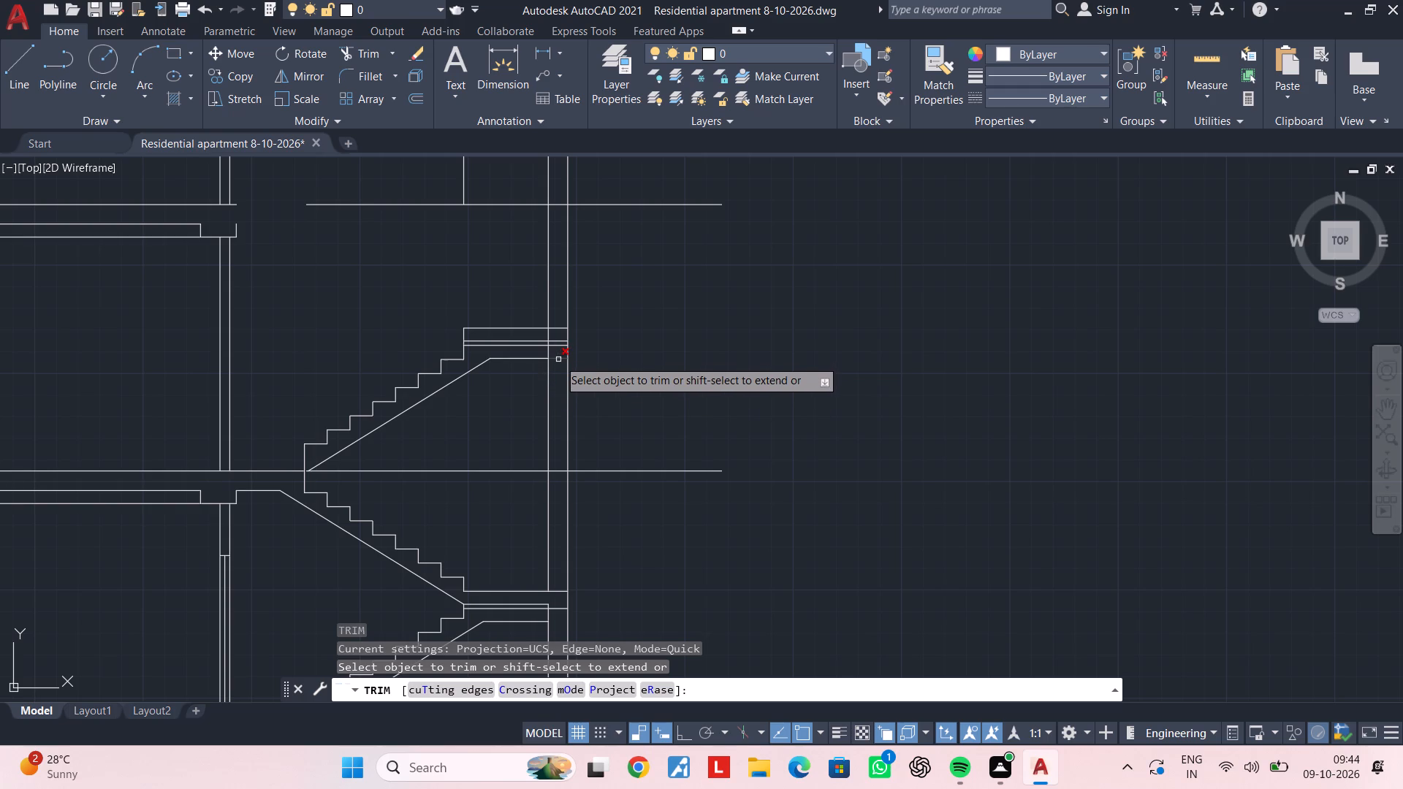
left_click(558, 359)
scroll(558, 357, "up", 2)
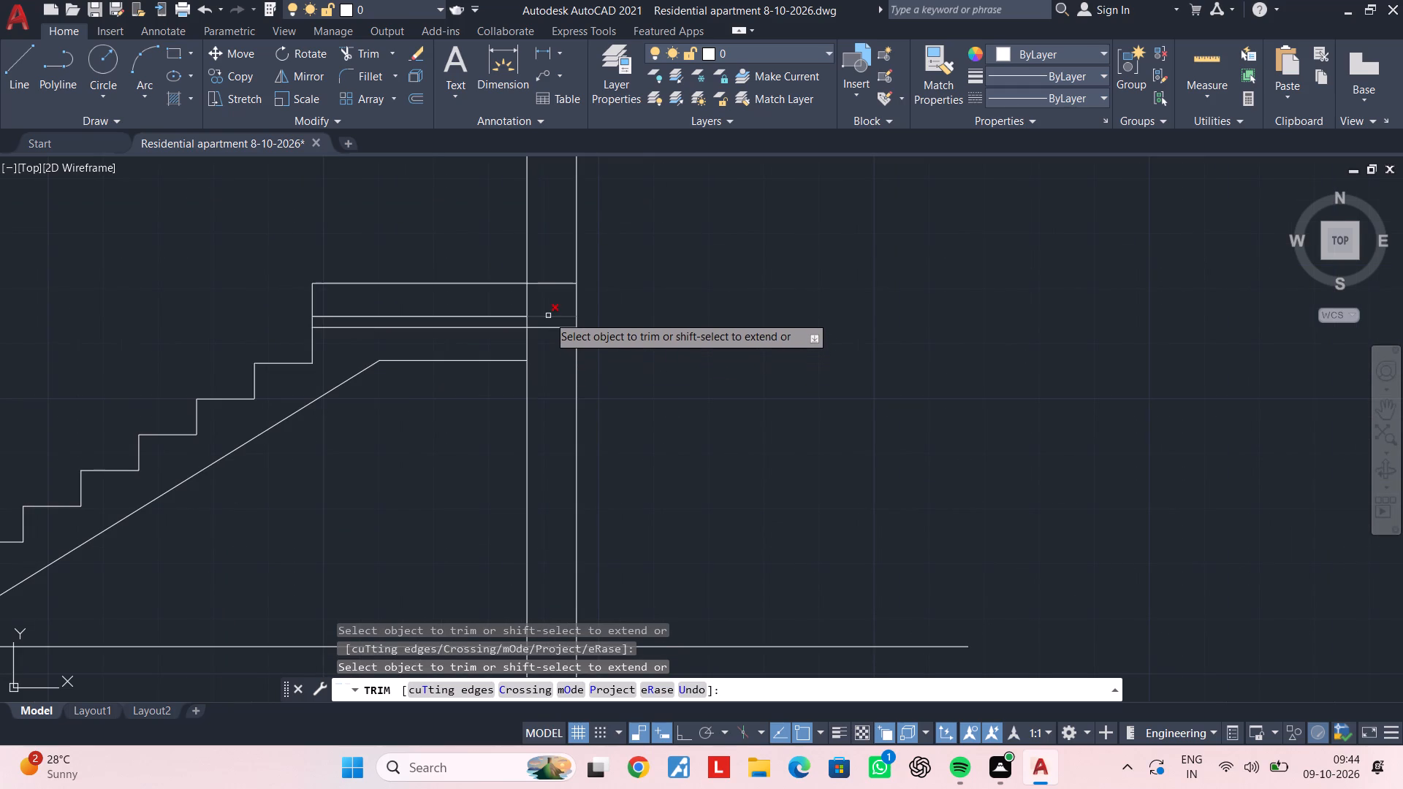
left_click(548, 316)
scroll(548, 316, "down", 2)
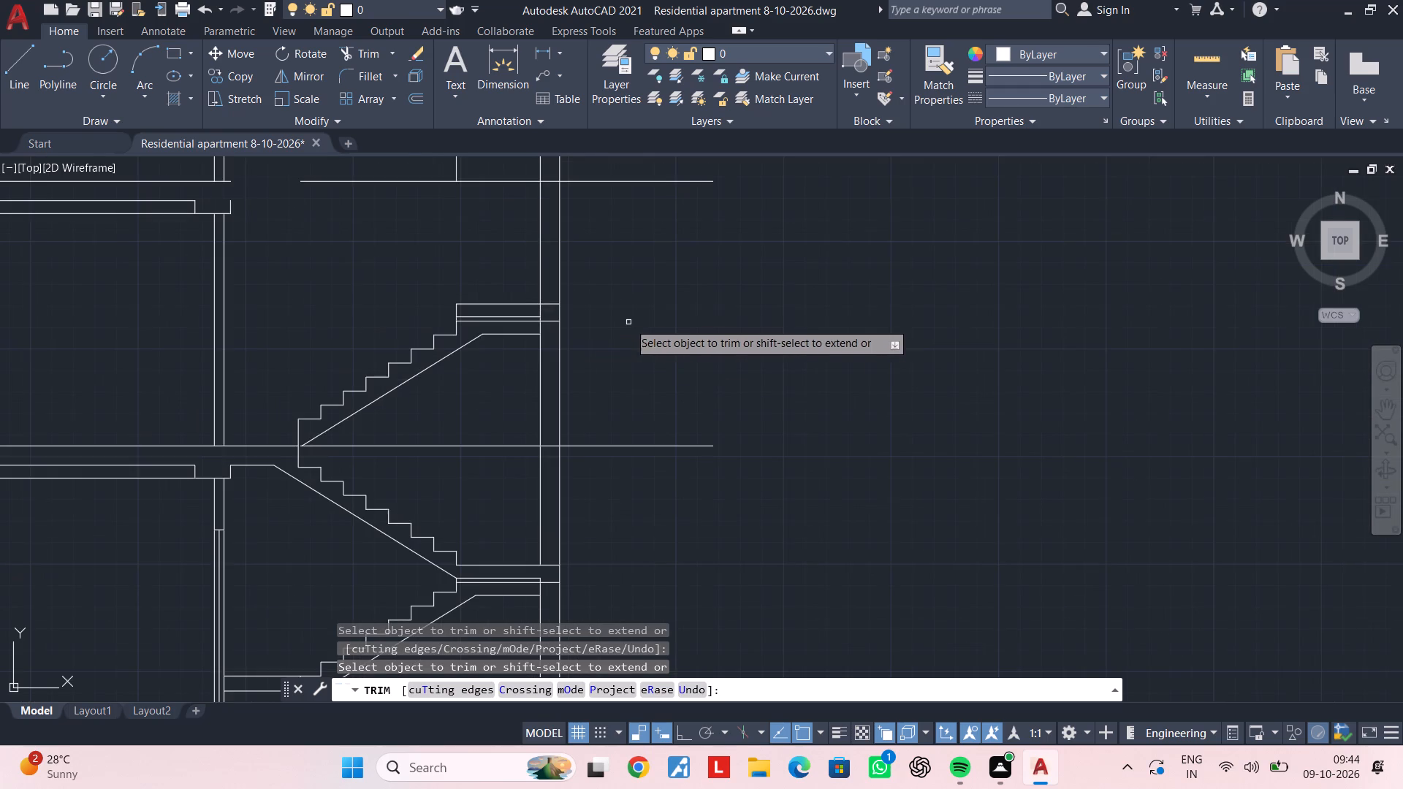
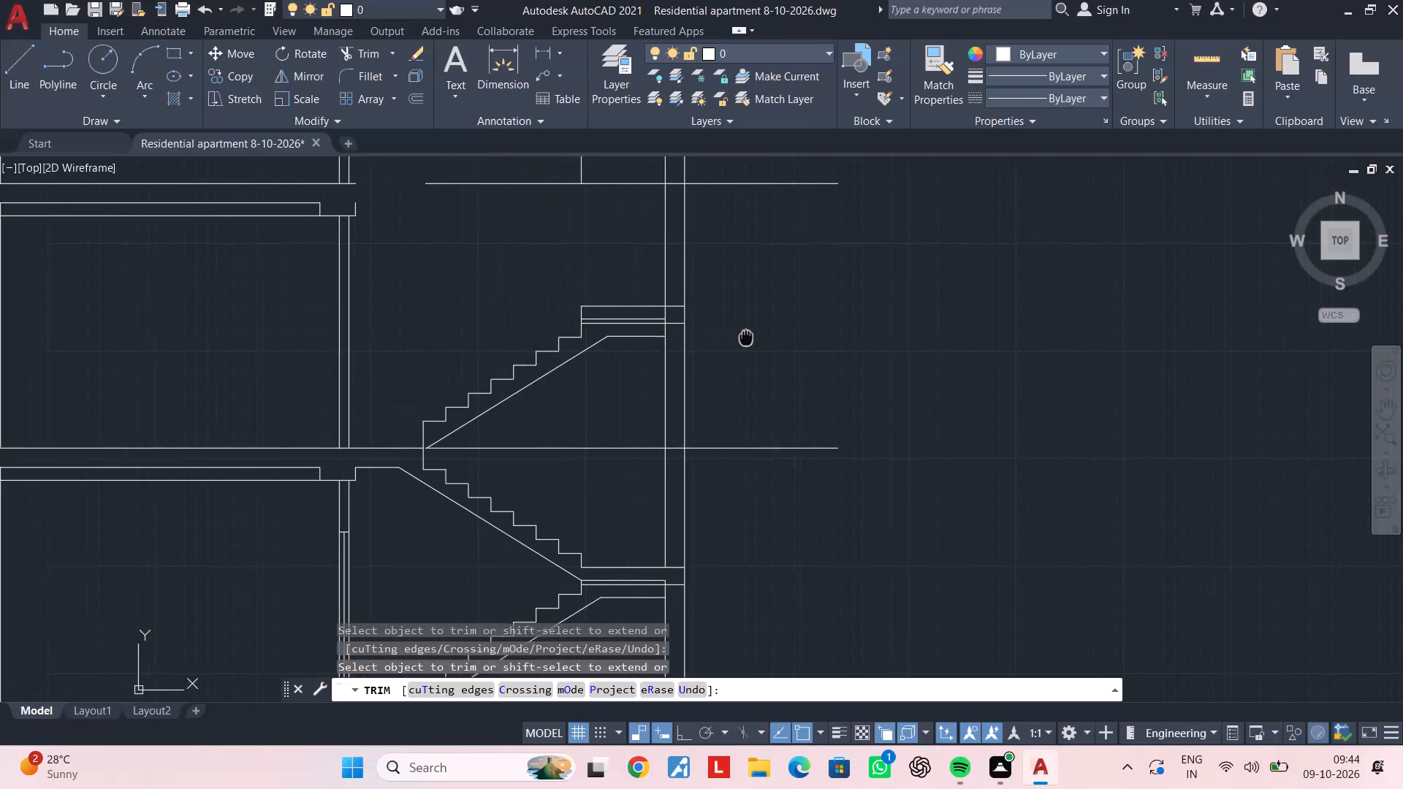
Trim the inner wall line between the upper mid-landing's top line and the slab line beneath it.
scroll(737, 321, "up", 3)
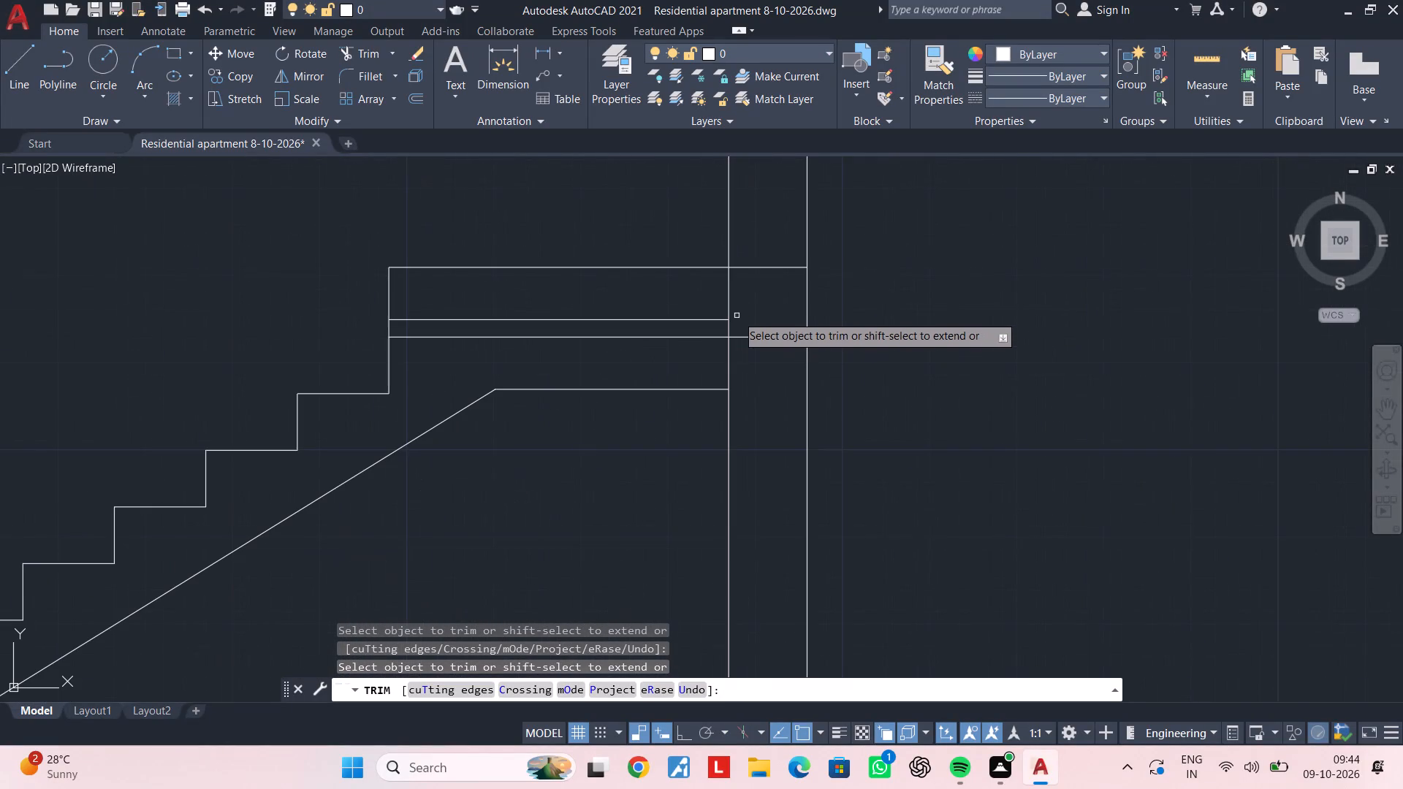
left_click(729, 300)
scroll(729, 300, "down", 3)
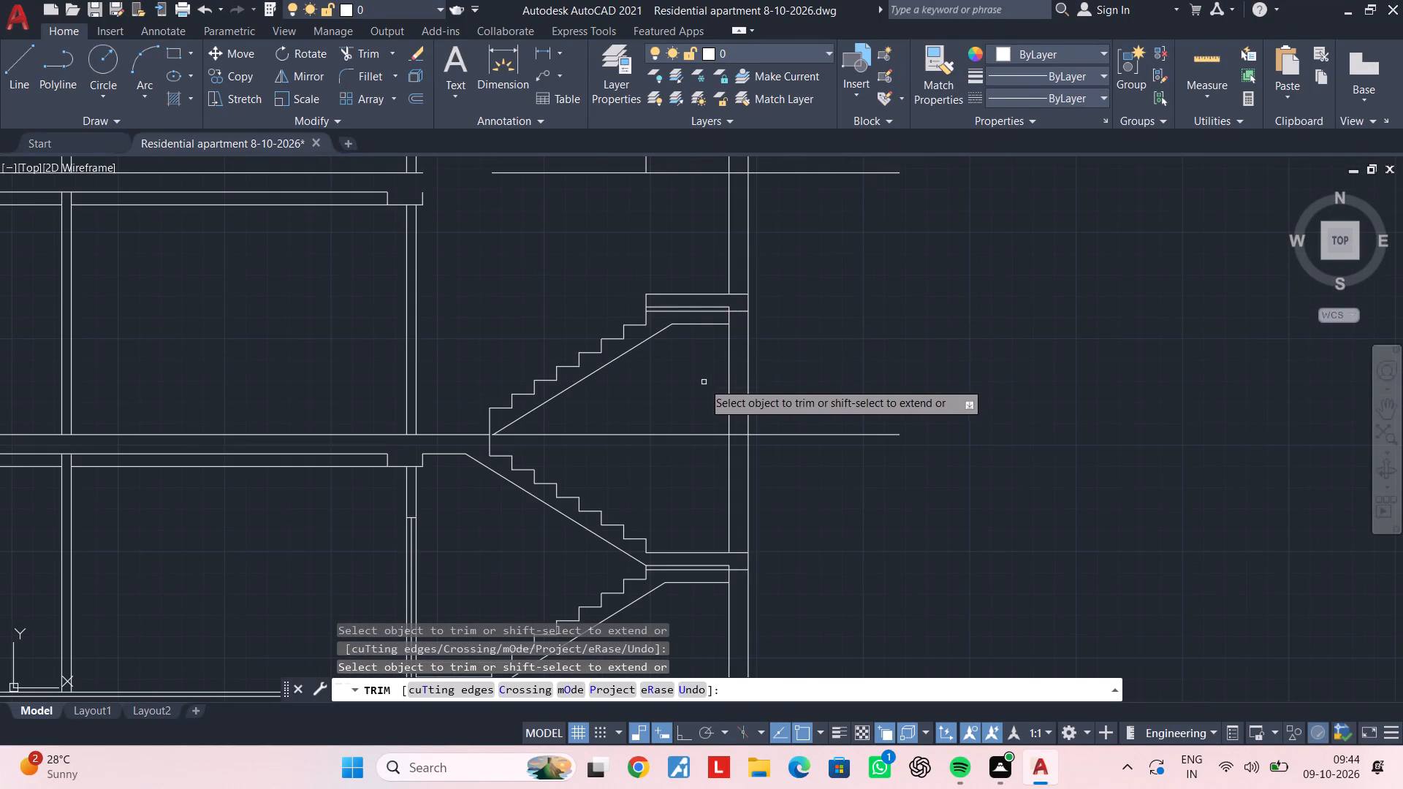
middle_click_drag(698, 383, 788, 445)
middle_click_drag(720, 316, 720, 357)
key("Escape")
key("Escape")
key("Escape")
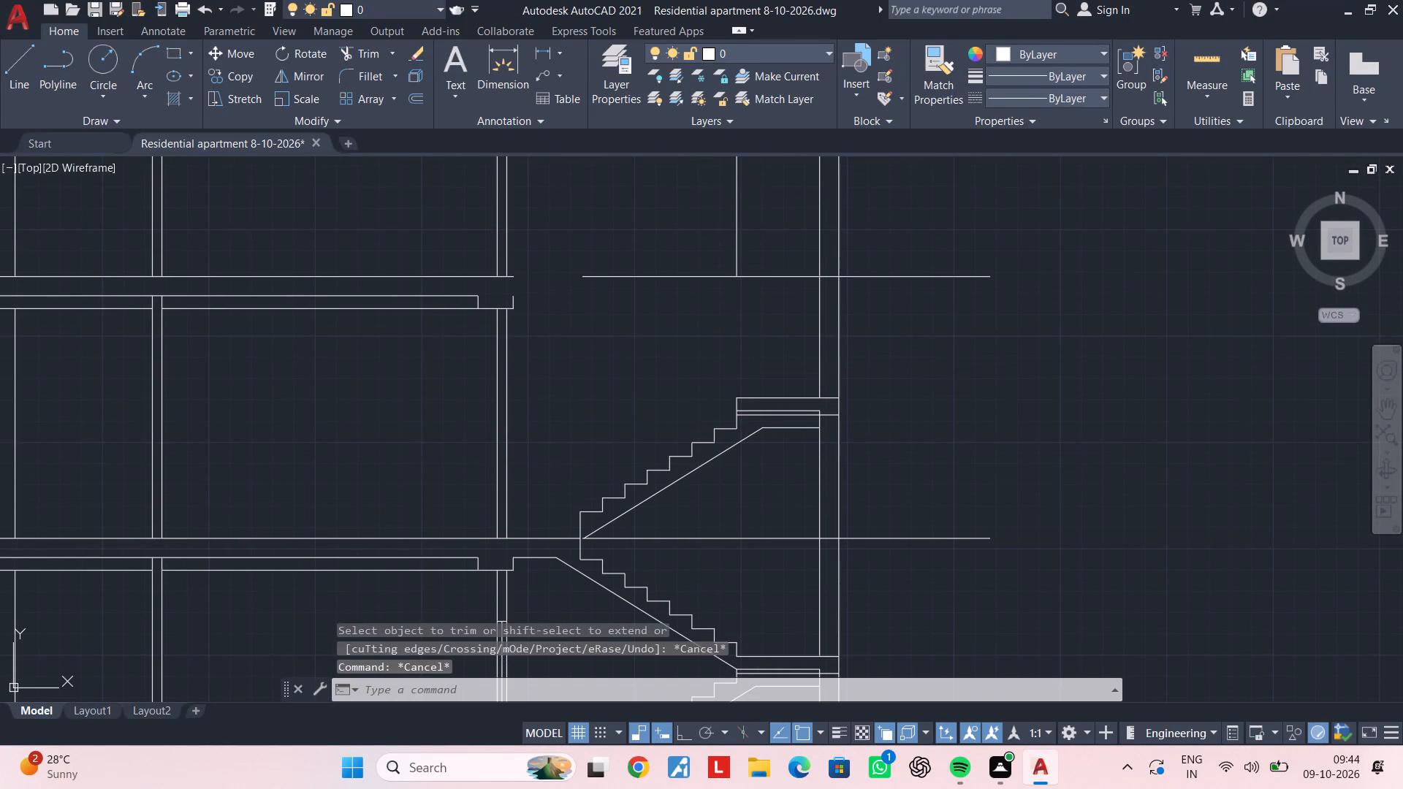
key("Escape")
With Ortho on, start the next flight's polyline at the upper mid-landing's top corner with a 6.5" riser and a 10.5" tread away from the wall.
key("p")
key("l")
key("space")
scroll(735, 380, "up", 2)
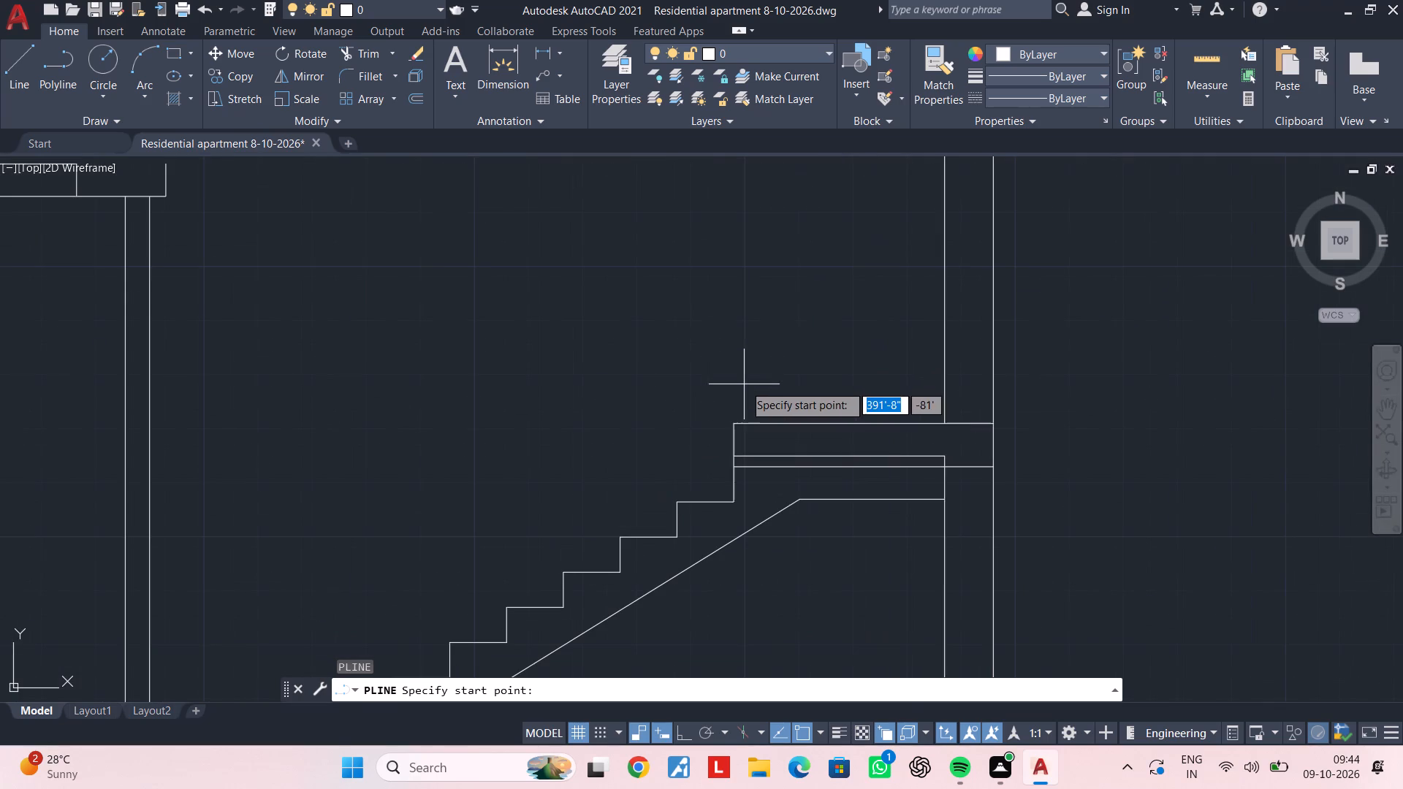
left_click(732, 422)
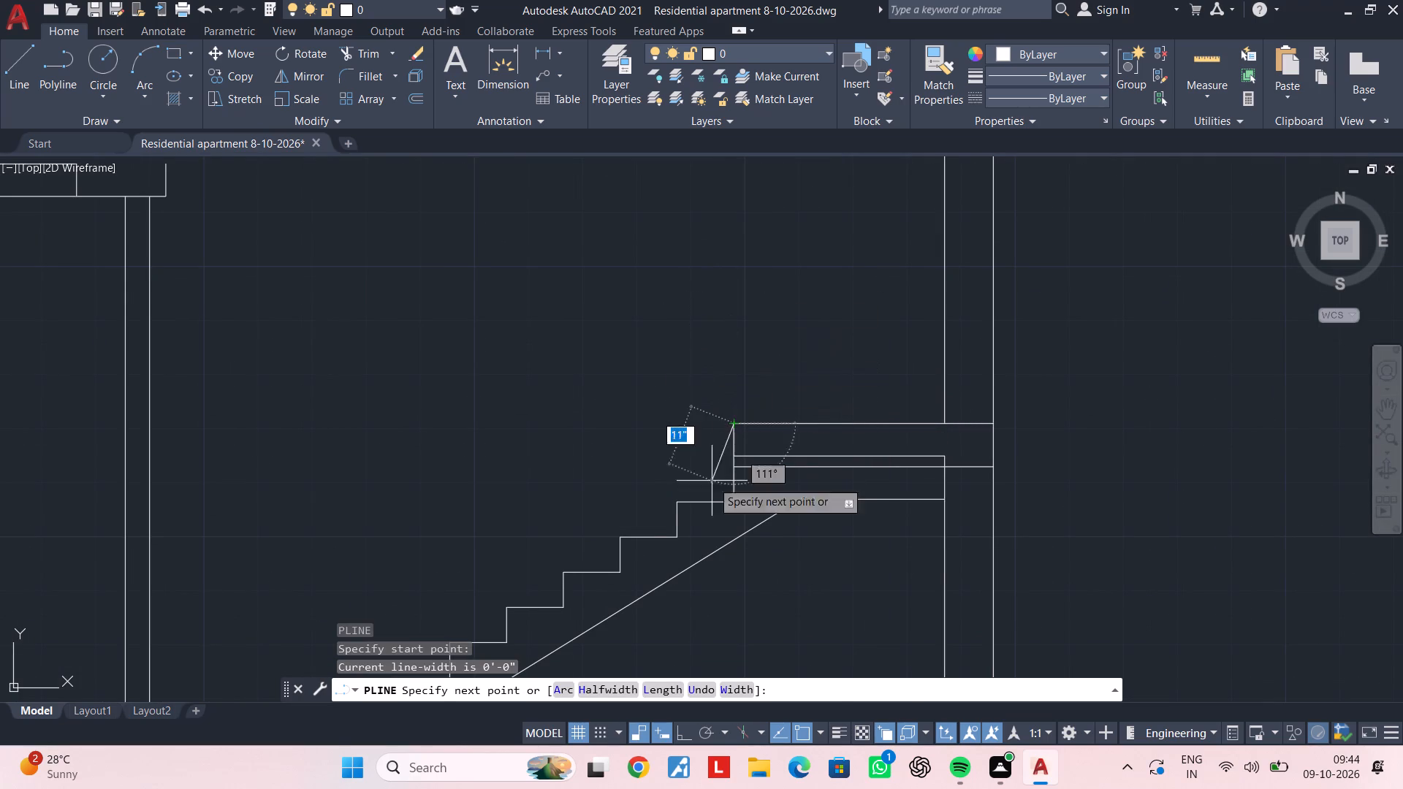
left_click(685, 729)
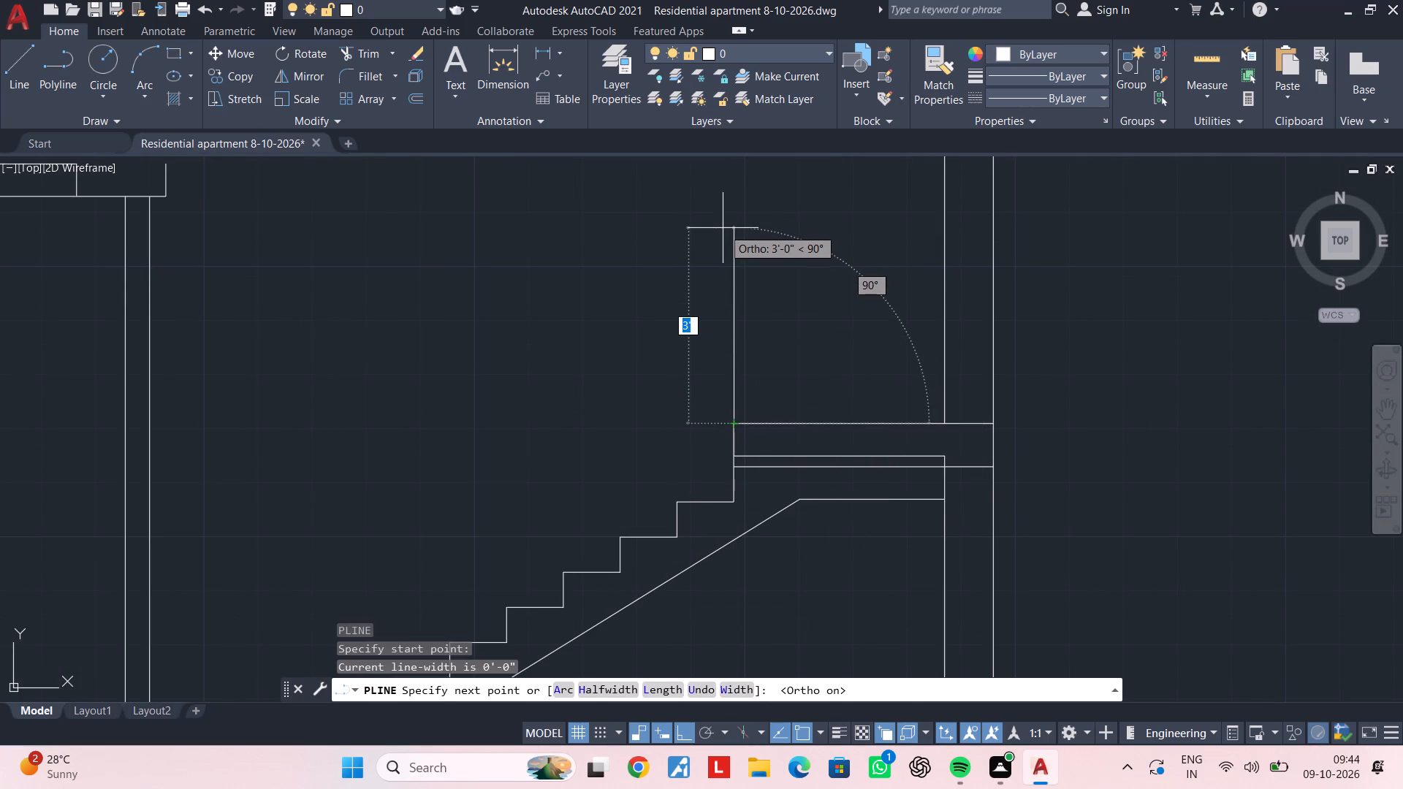
scroll(723, 228, "down", 1)
middle_click_drag(722, 248, 720, 324)
scroll(721, 315, "down", 2)
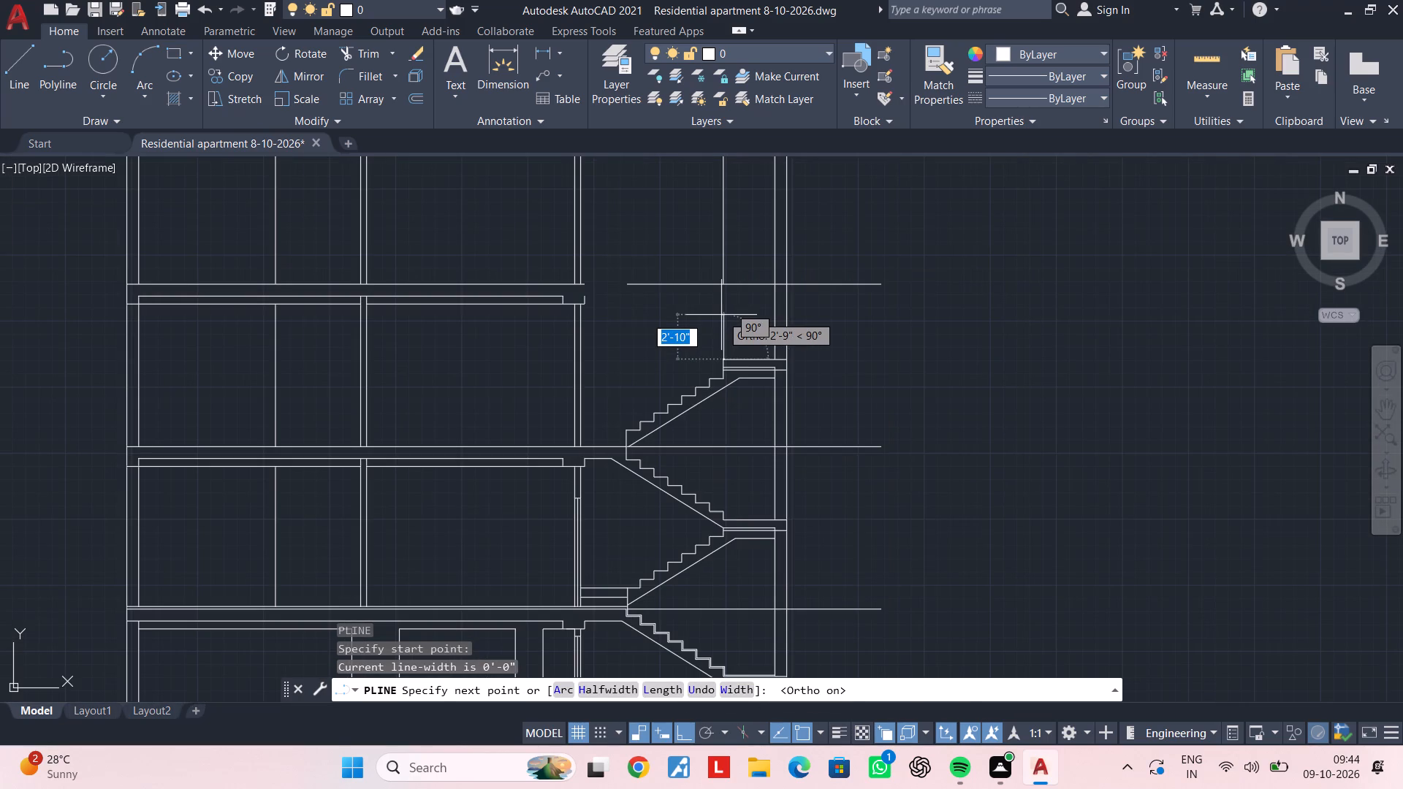
scroll(721, 315, "down", 1)
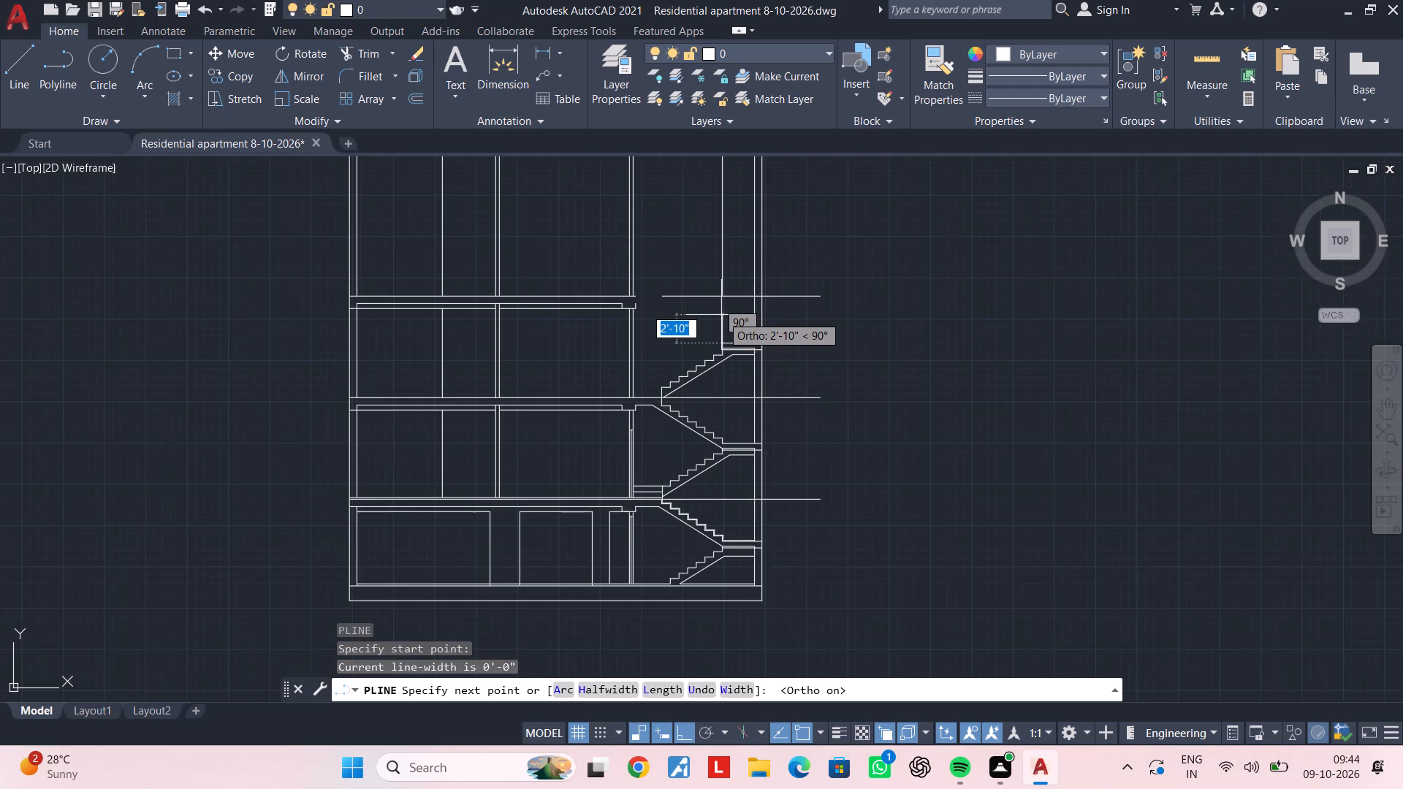
scroll(721, 315, "up", 3)
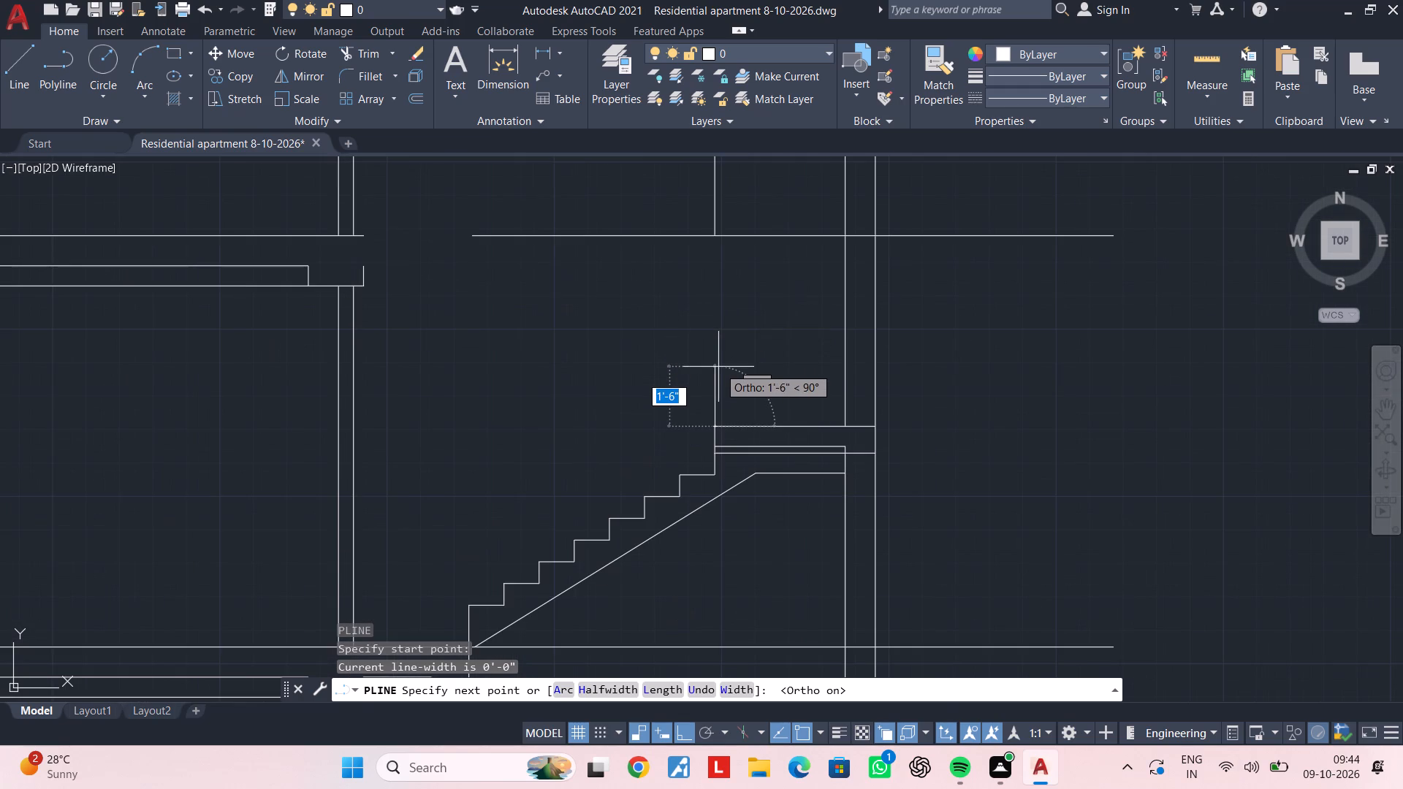
type("6.5\"")
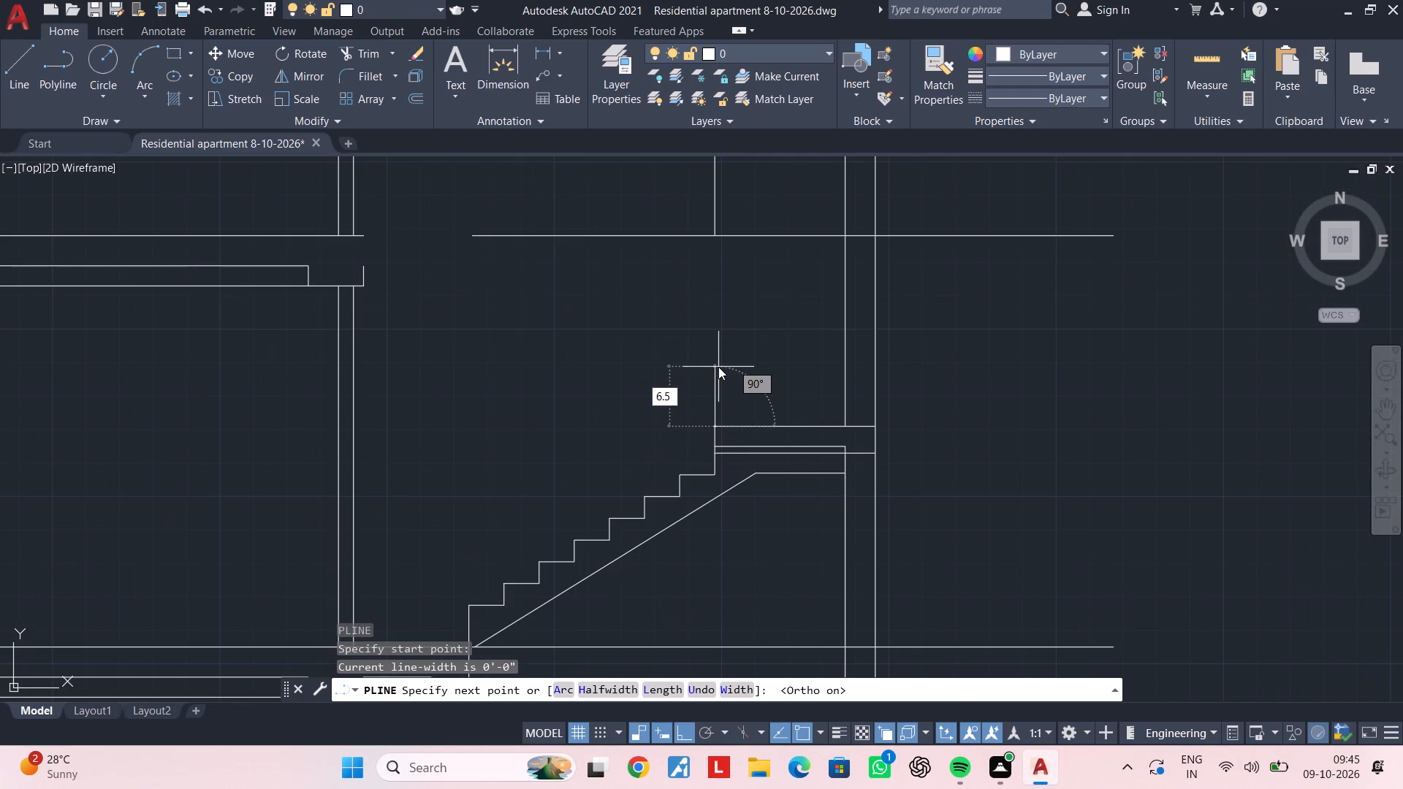
key("Return")
scroll(654, 358, "up", 1)
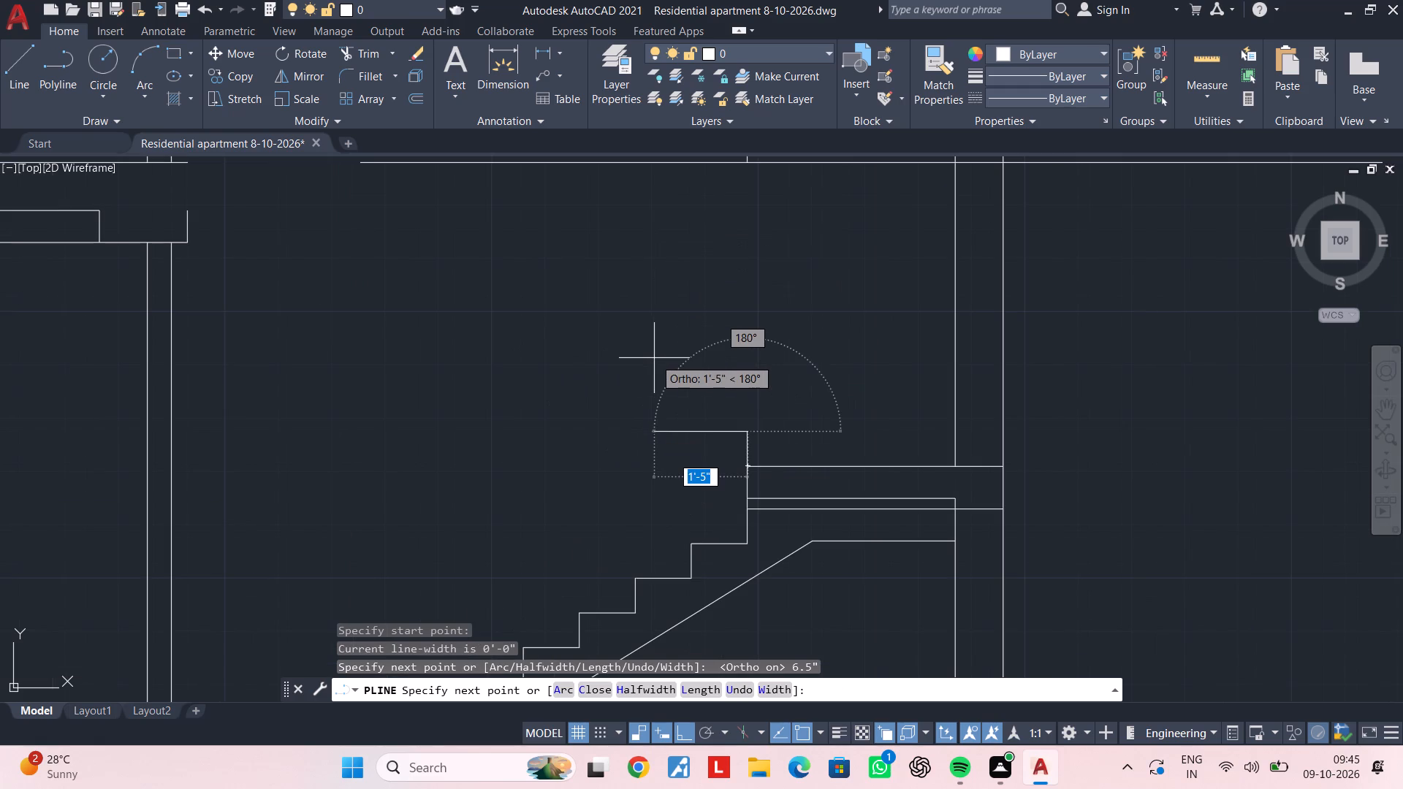
type("10.5\"")
key("Return")
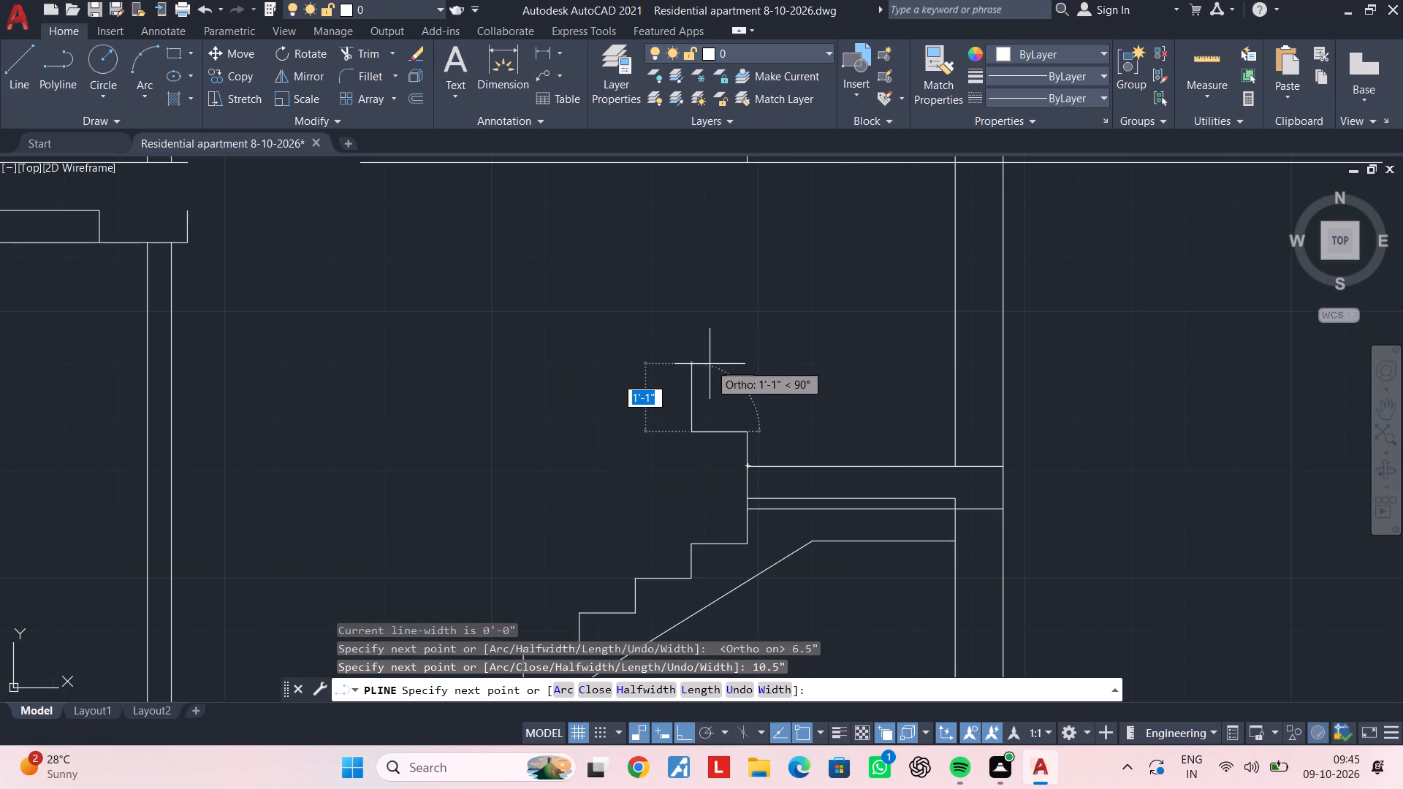
Continue the flight's polyline with its second and third steps, each a 6.5" riser and a 10.5" tread.
type("6.5\"")
key("Return")
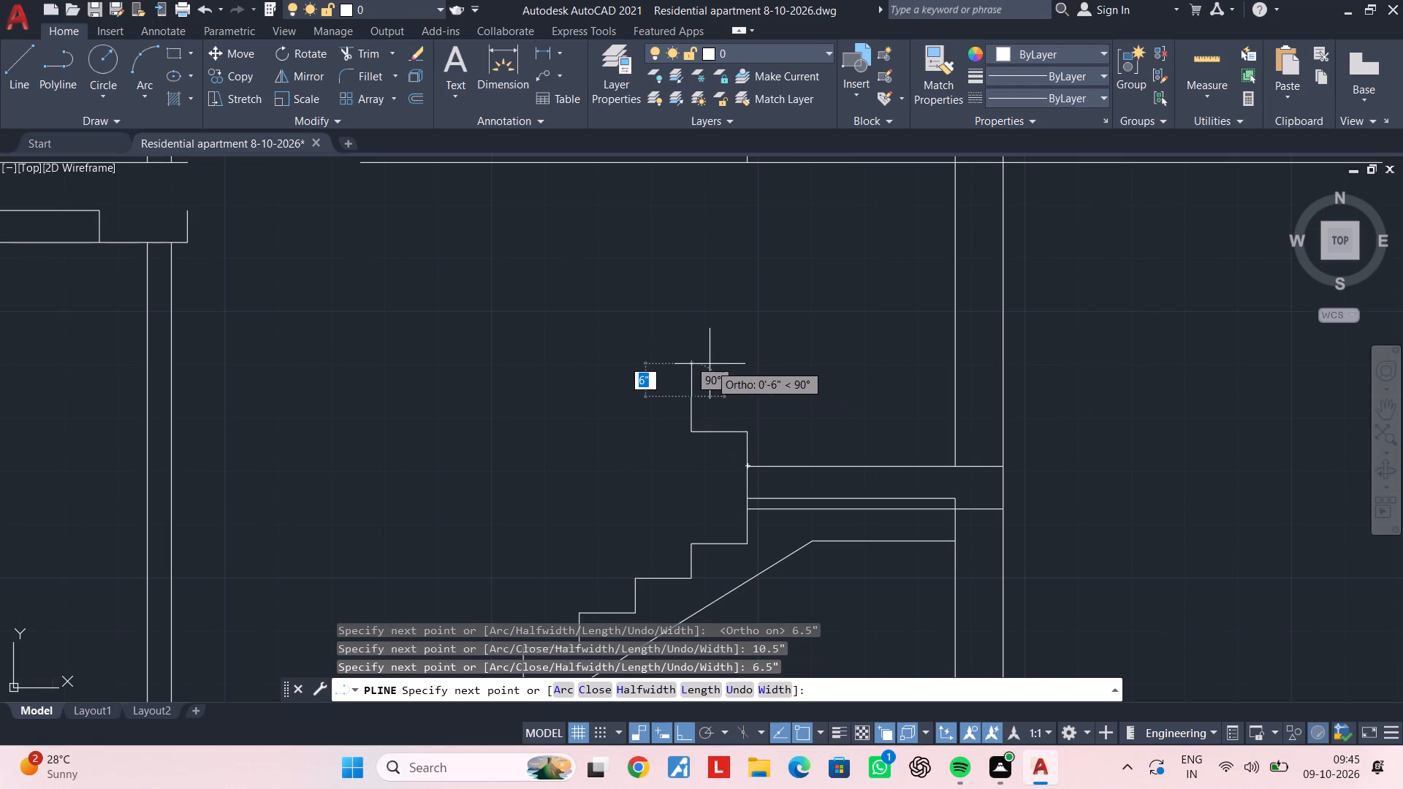
type("10.5\"")
key("Return")
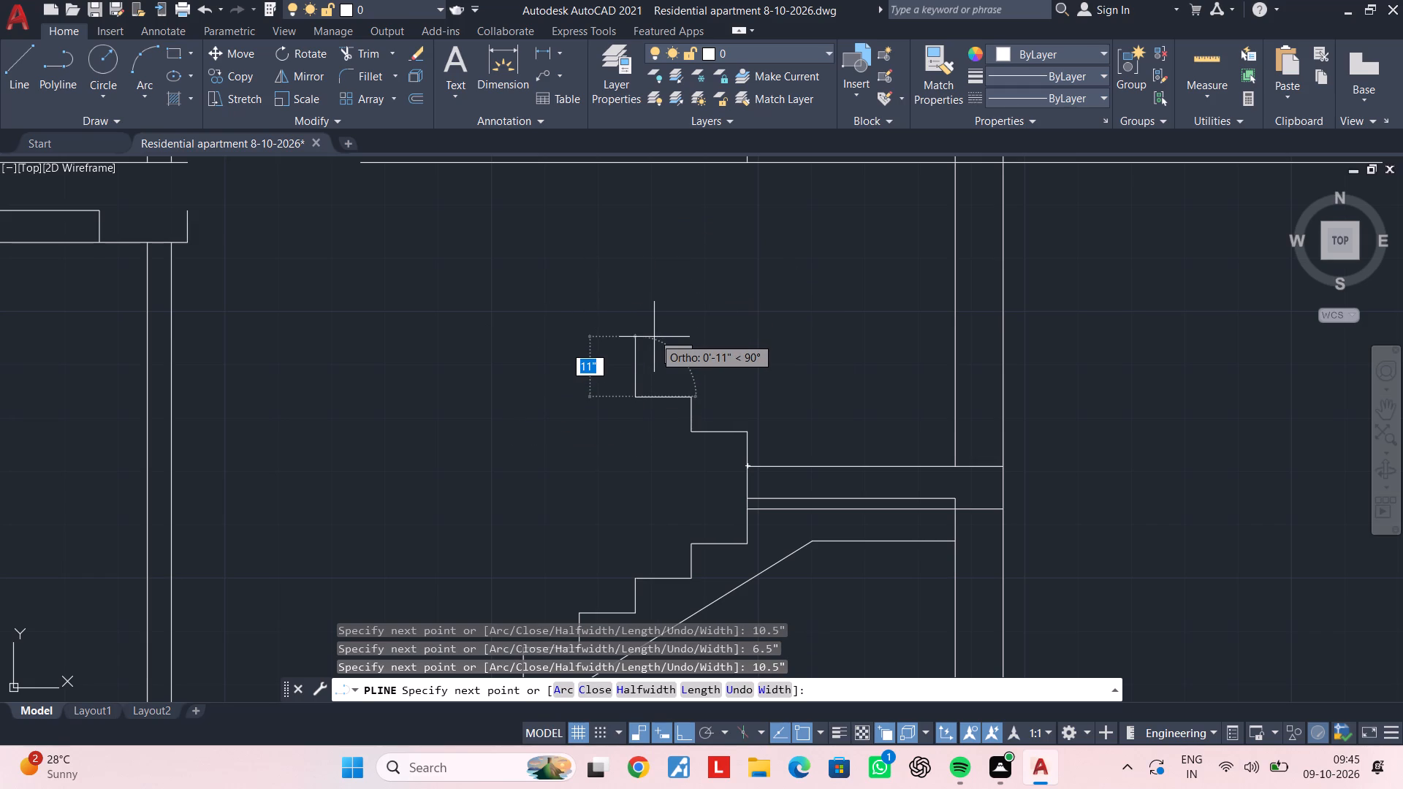
type("6.5\"")
key("Return")
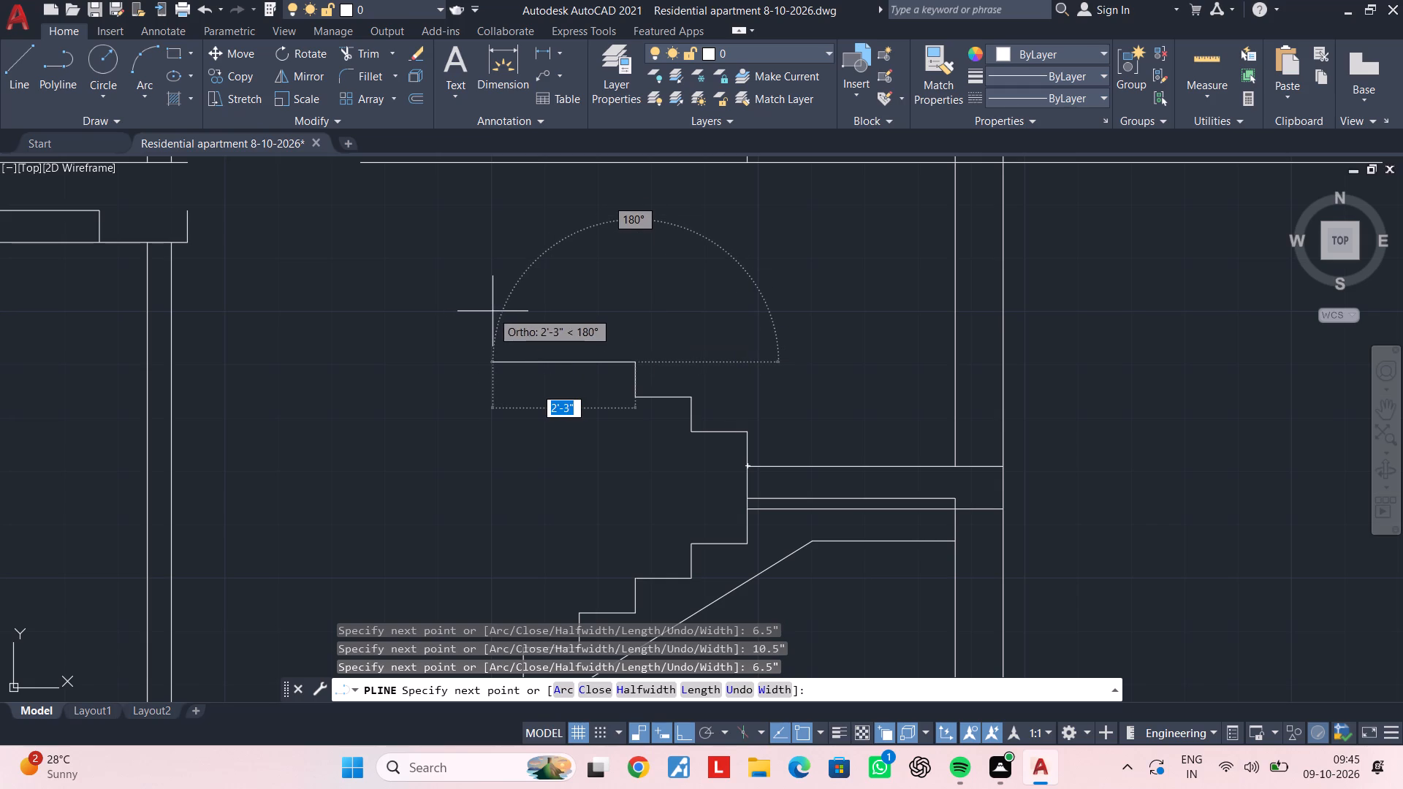
type("10.5|\"\\")
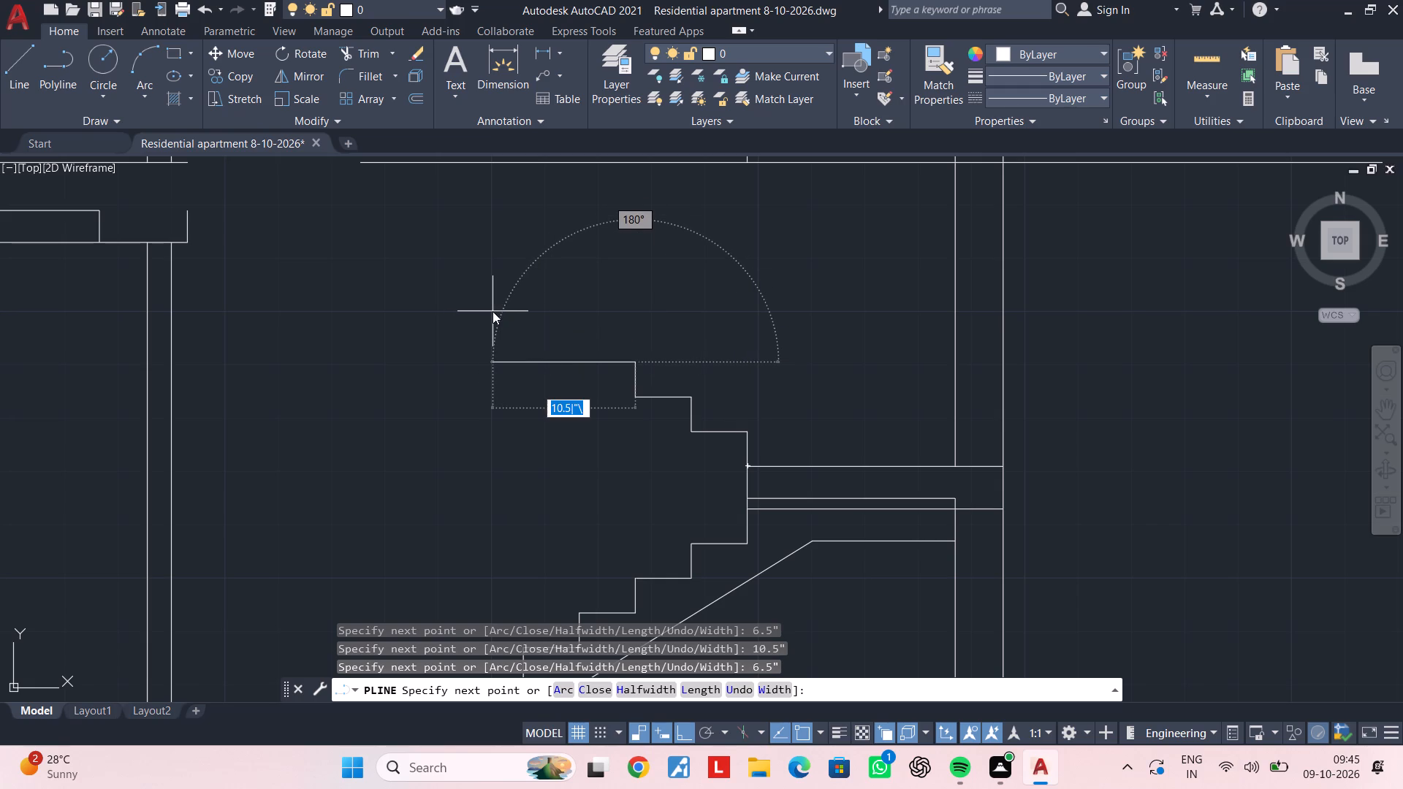
key("Return")
key("BackSpace")
key("BackSpace")
type("10.5\"")
key("Return")
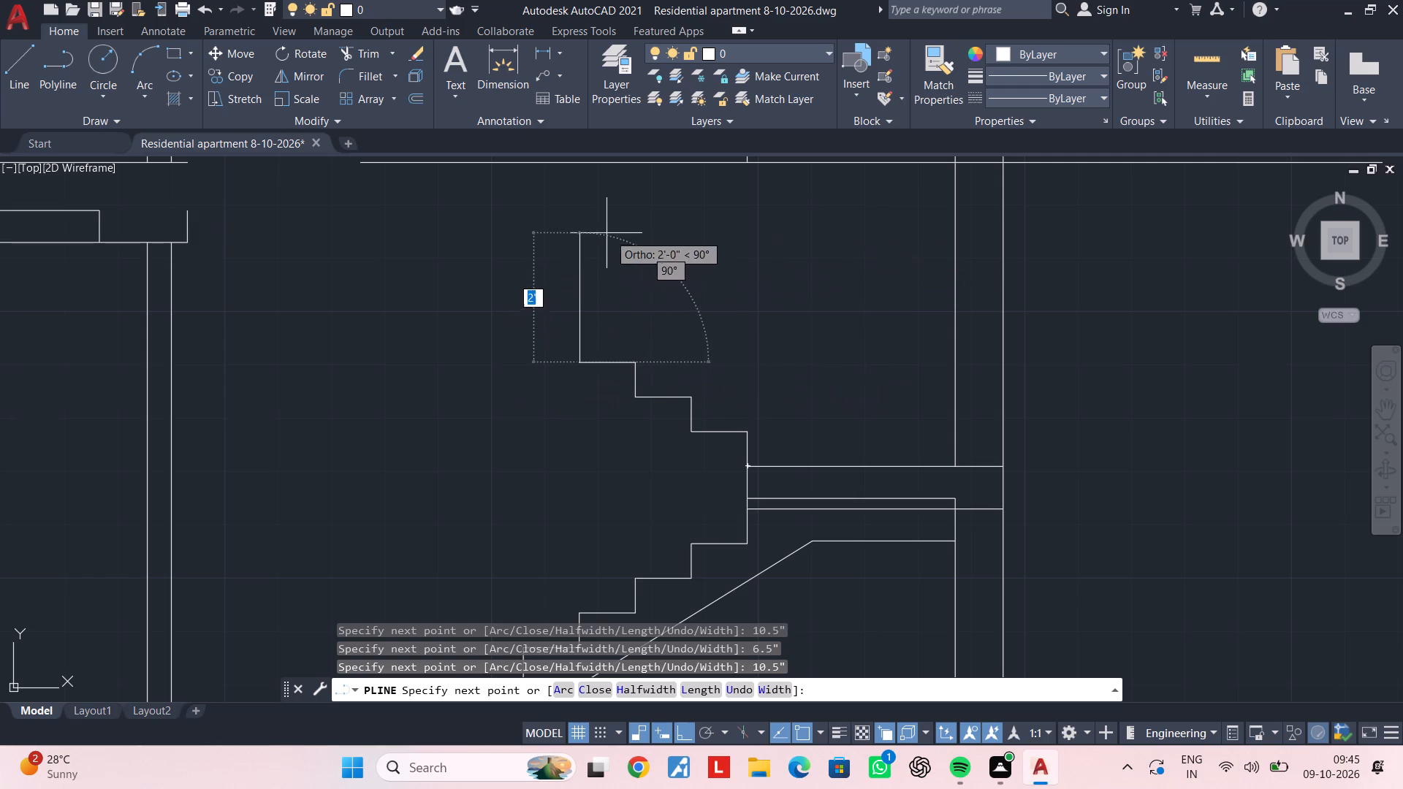
Add the fourth and fifth steps to the ascending flight, each with a 6.5" riser and a 10.5" tread.
middle_click_drag(590, 250, 583, 333)
type("6.5\"")
key("Return")
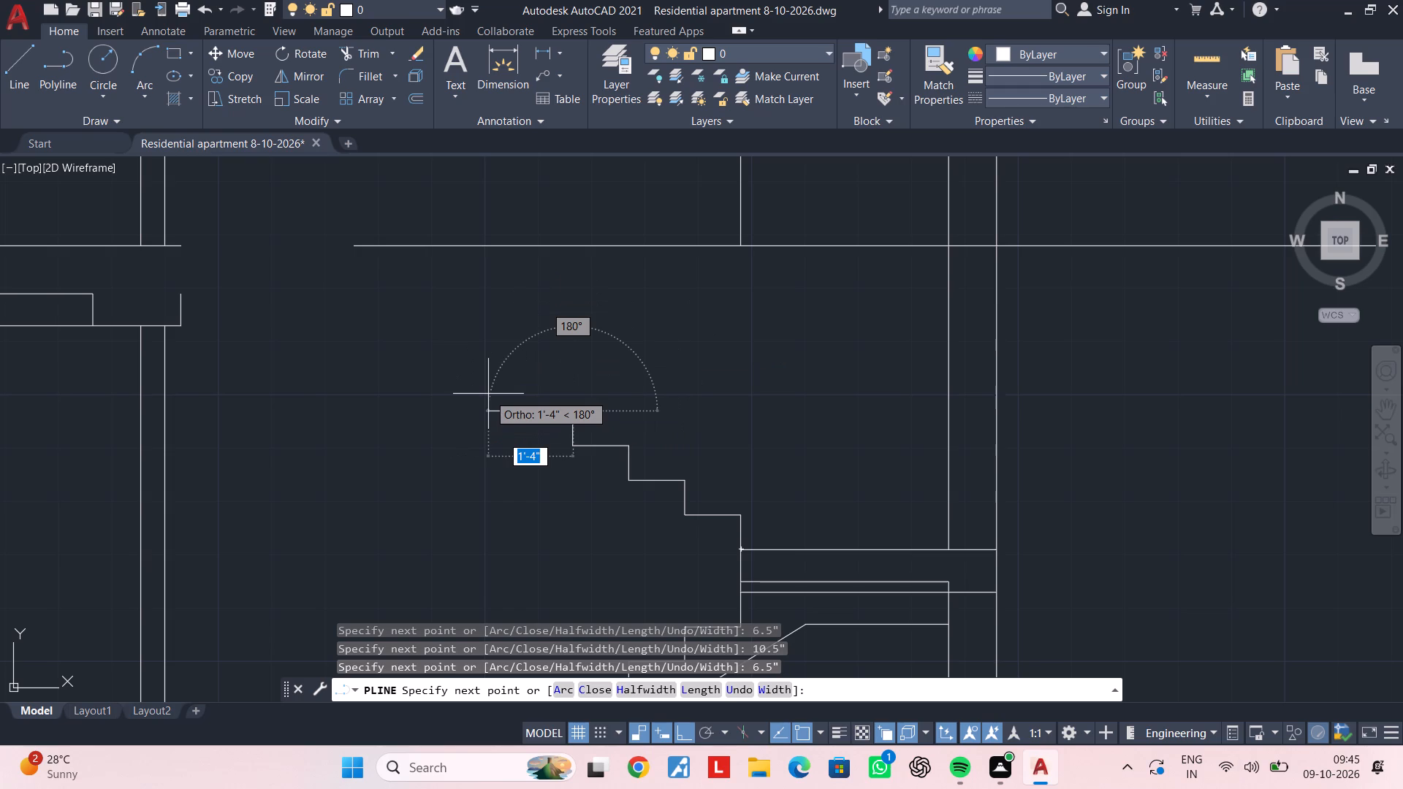
type("10.5\"")
key("Return")
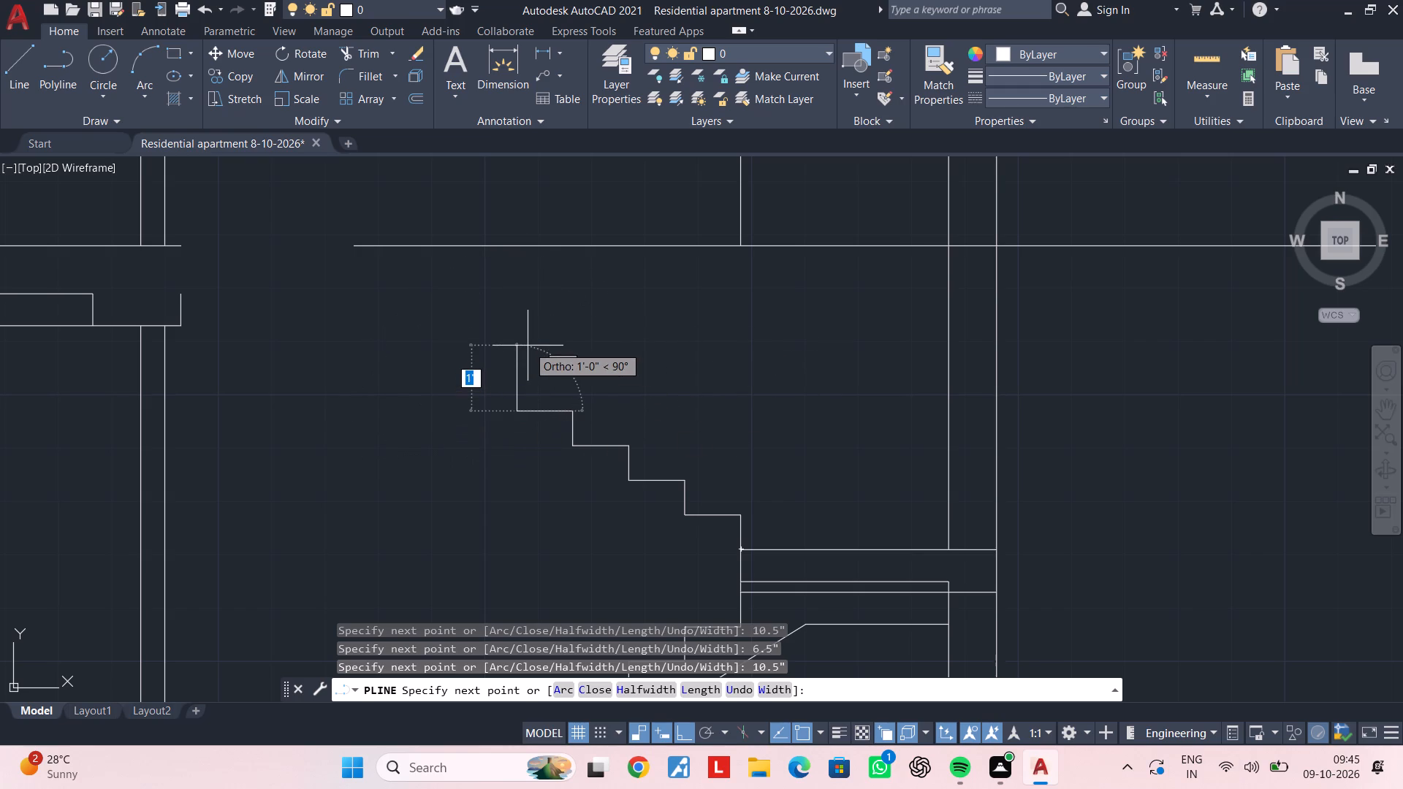
type("6.5\"")
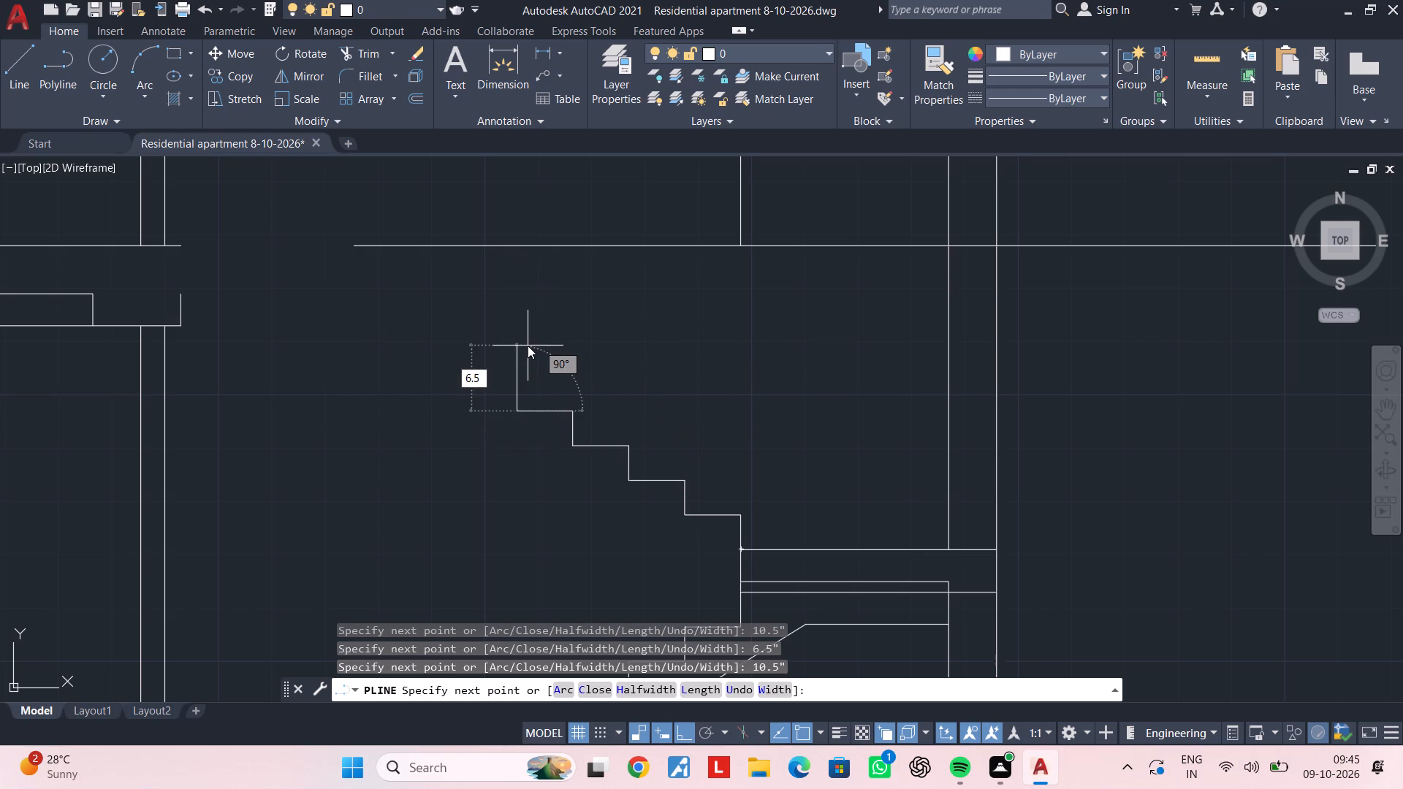
key("Return")
type("10.5\"")
key("Return")
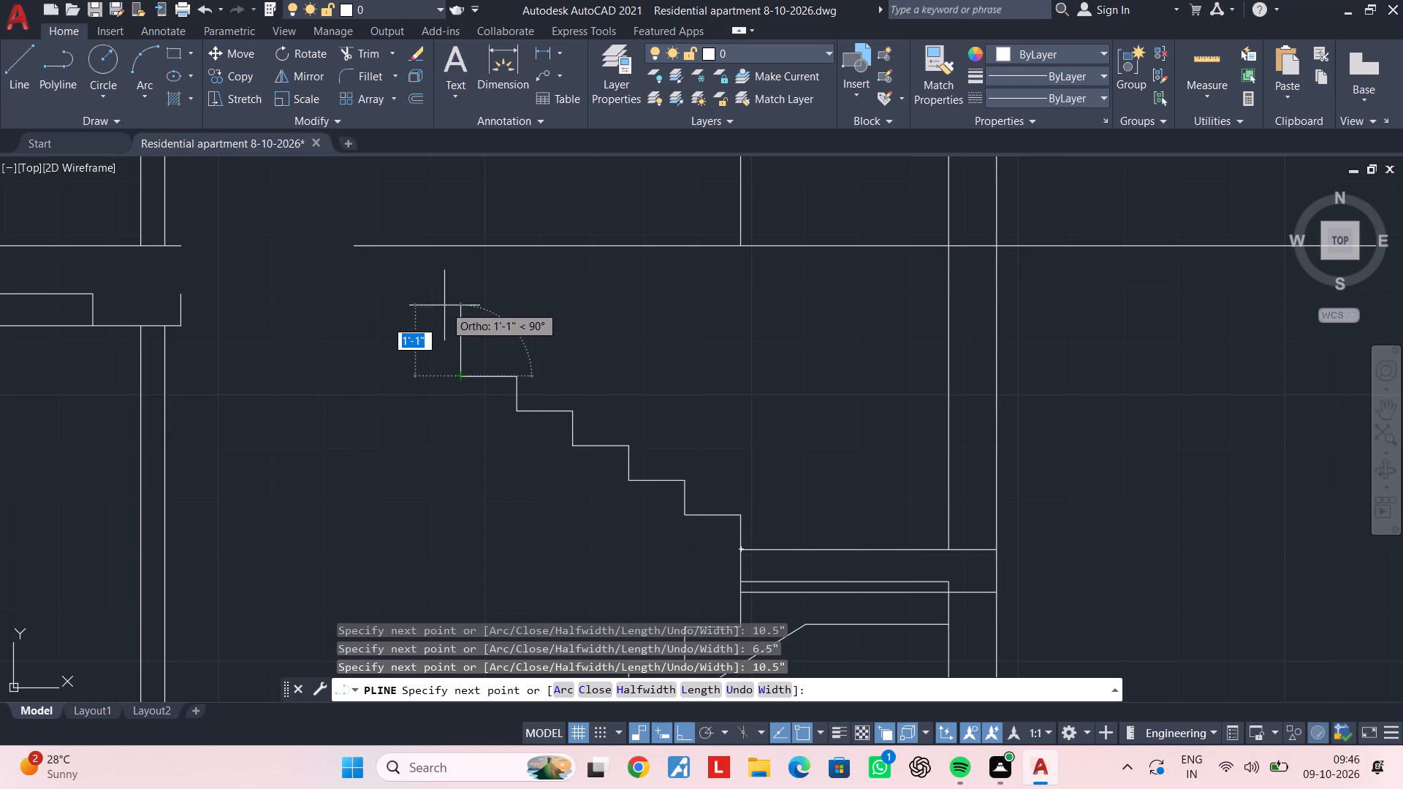
Add the sixth step to the ascending flight with a 6.5" riser and a 10.5" tread.
middle_click_drag(444, 304, 455, 378)
type("6.5")
key("shift+quotedbl")
key("Return")
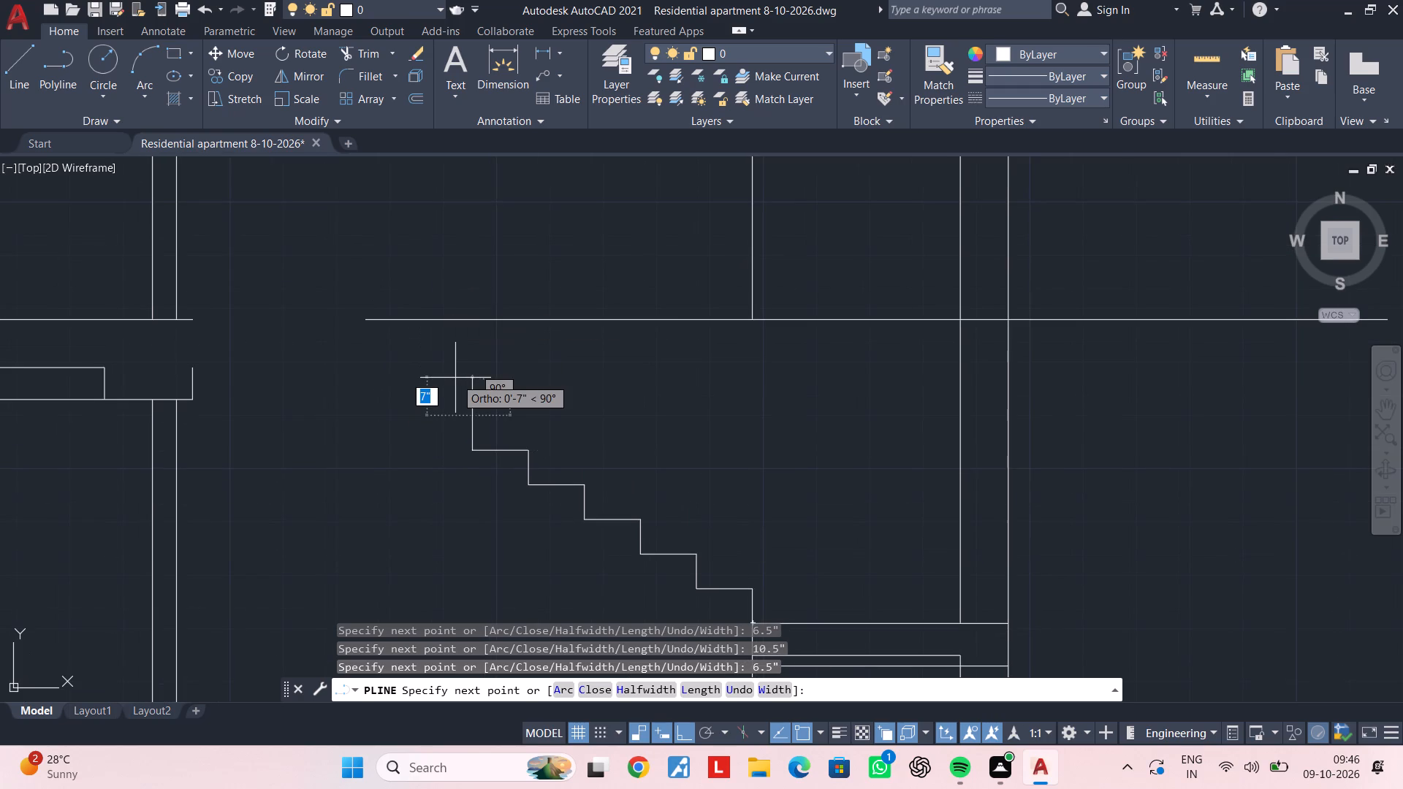
scroll(450, 365, "down", 1)
scroll(457, 366, "up", 2)
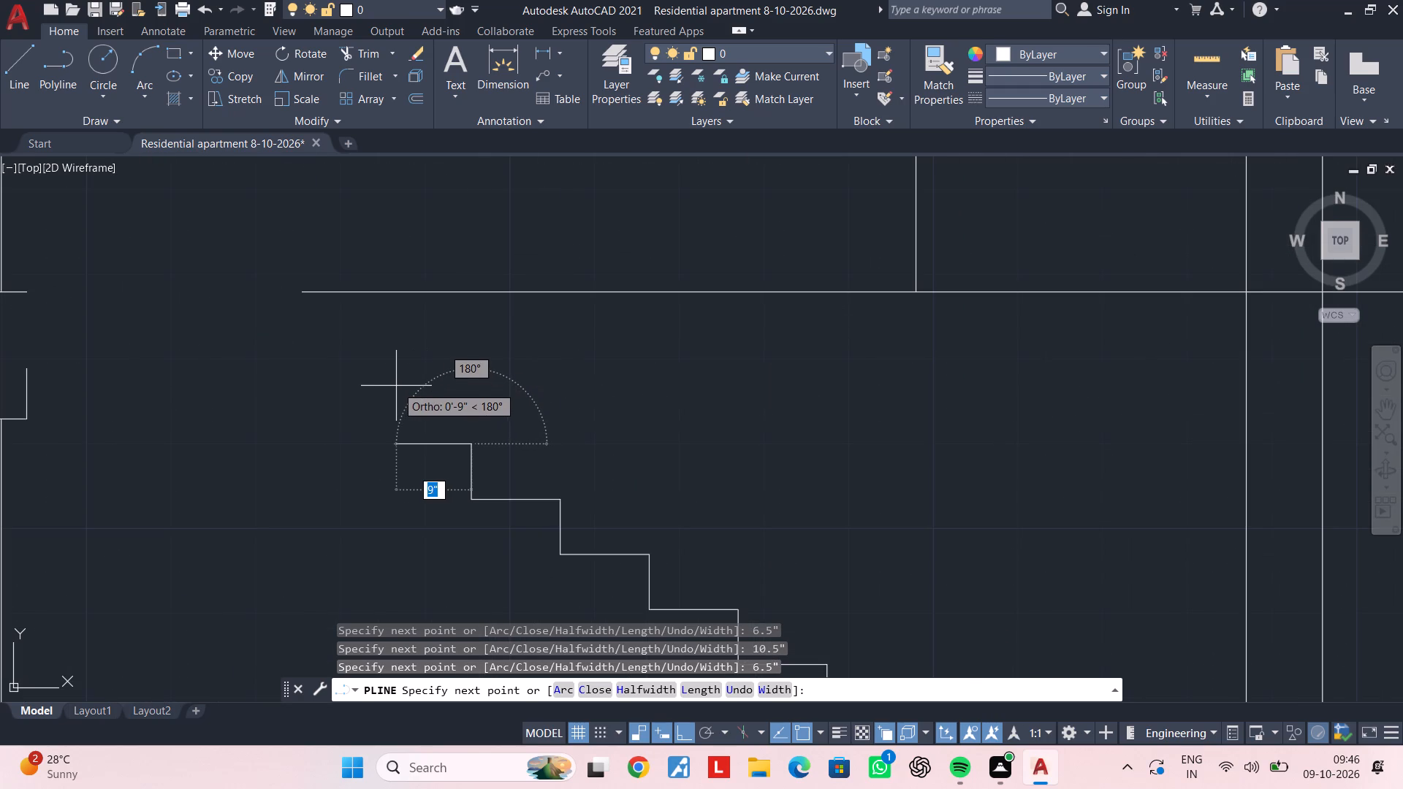
type("10.5\"")
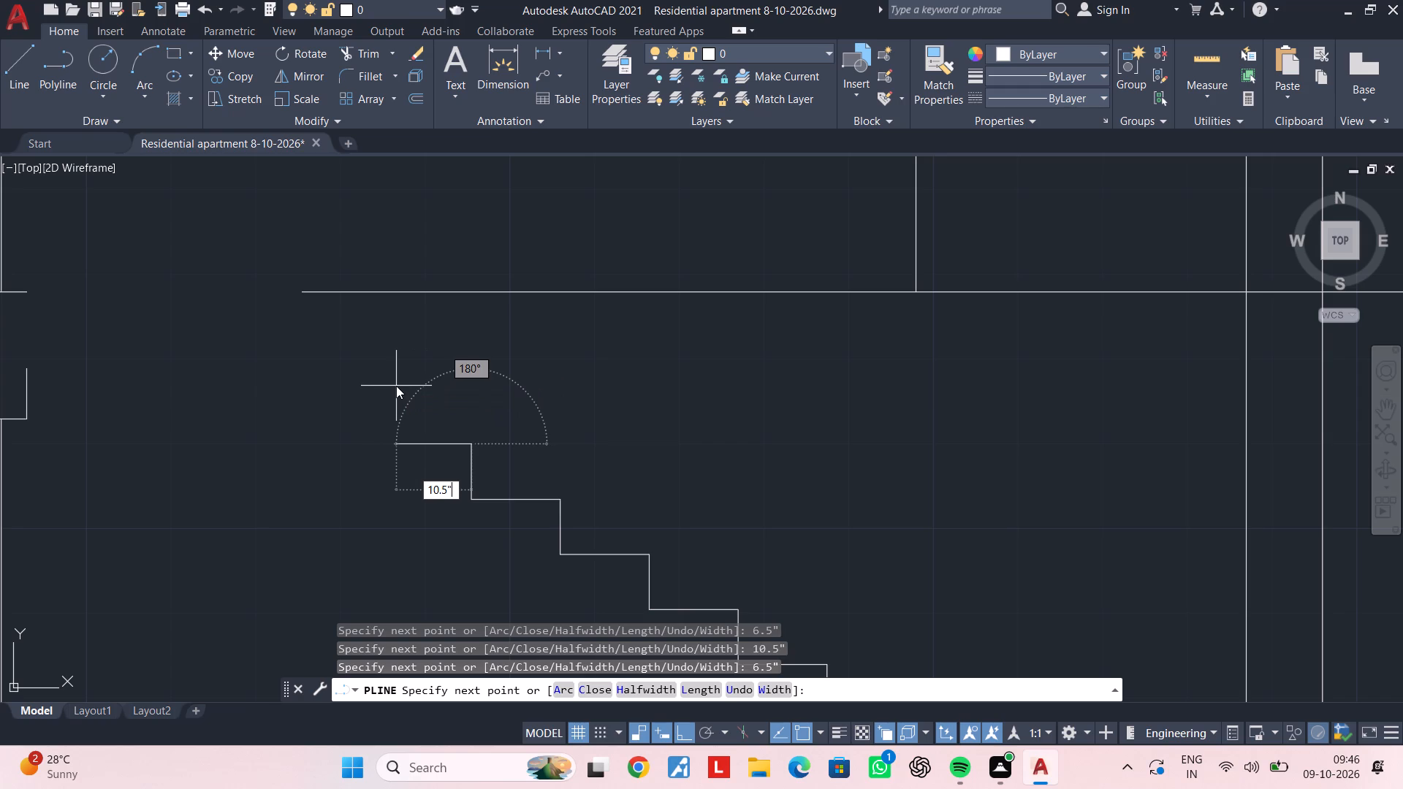
key("Return")
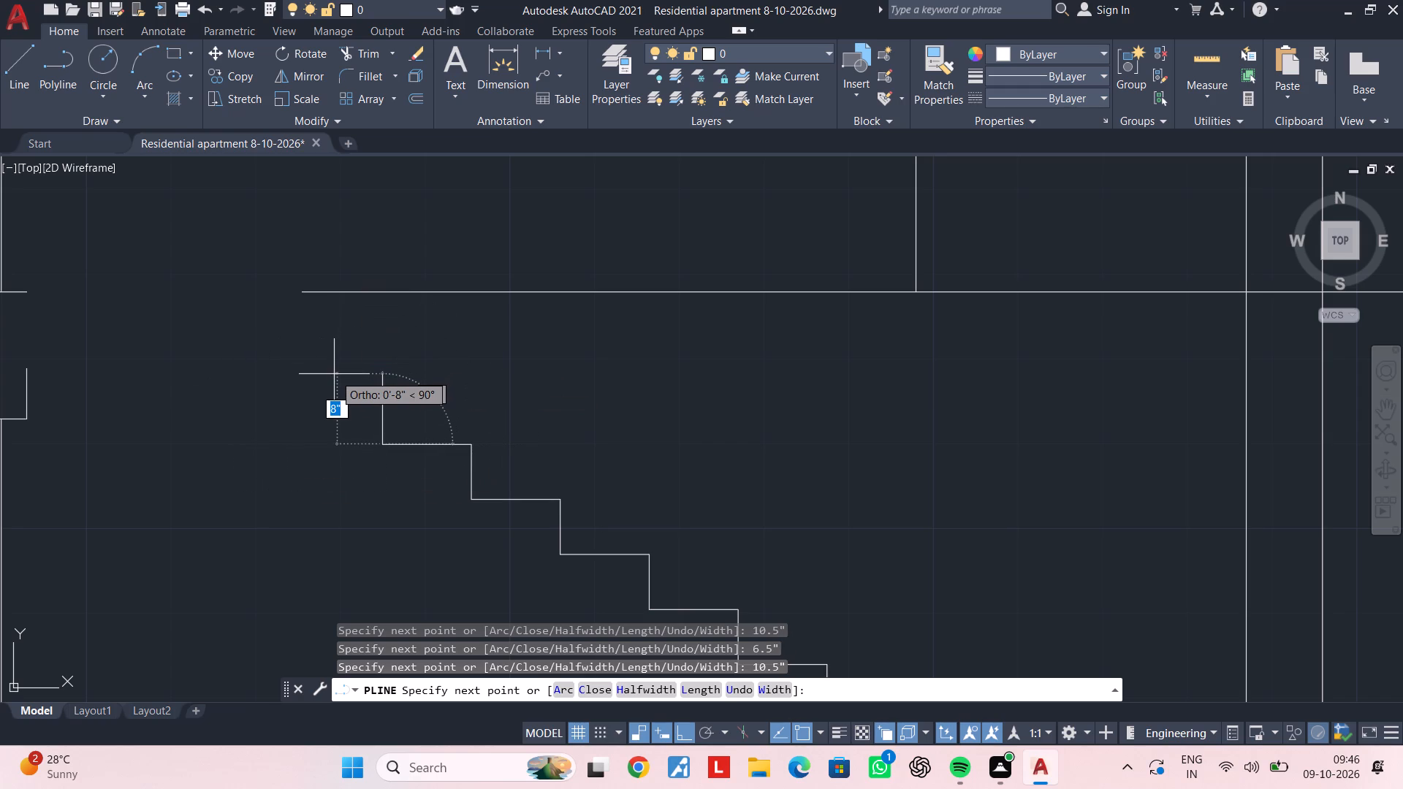
Add the seventh step with a 6.5" riser and 10.5" tread, followed by an eighth 6.5" riser near the floor line.
type("6.5\"")
key("Return")
key("backslash")
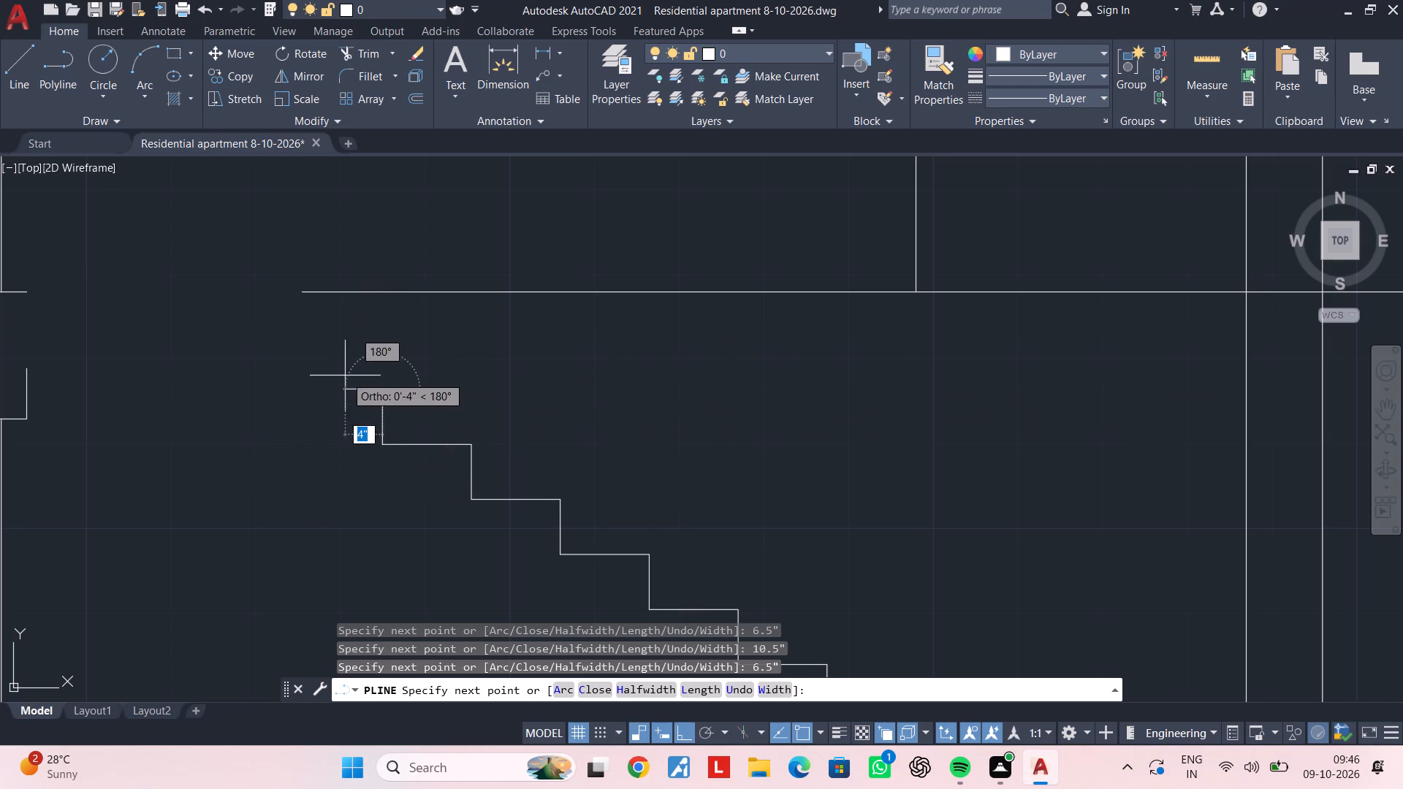
scroll(351, 370, "up", 2)
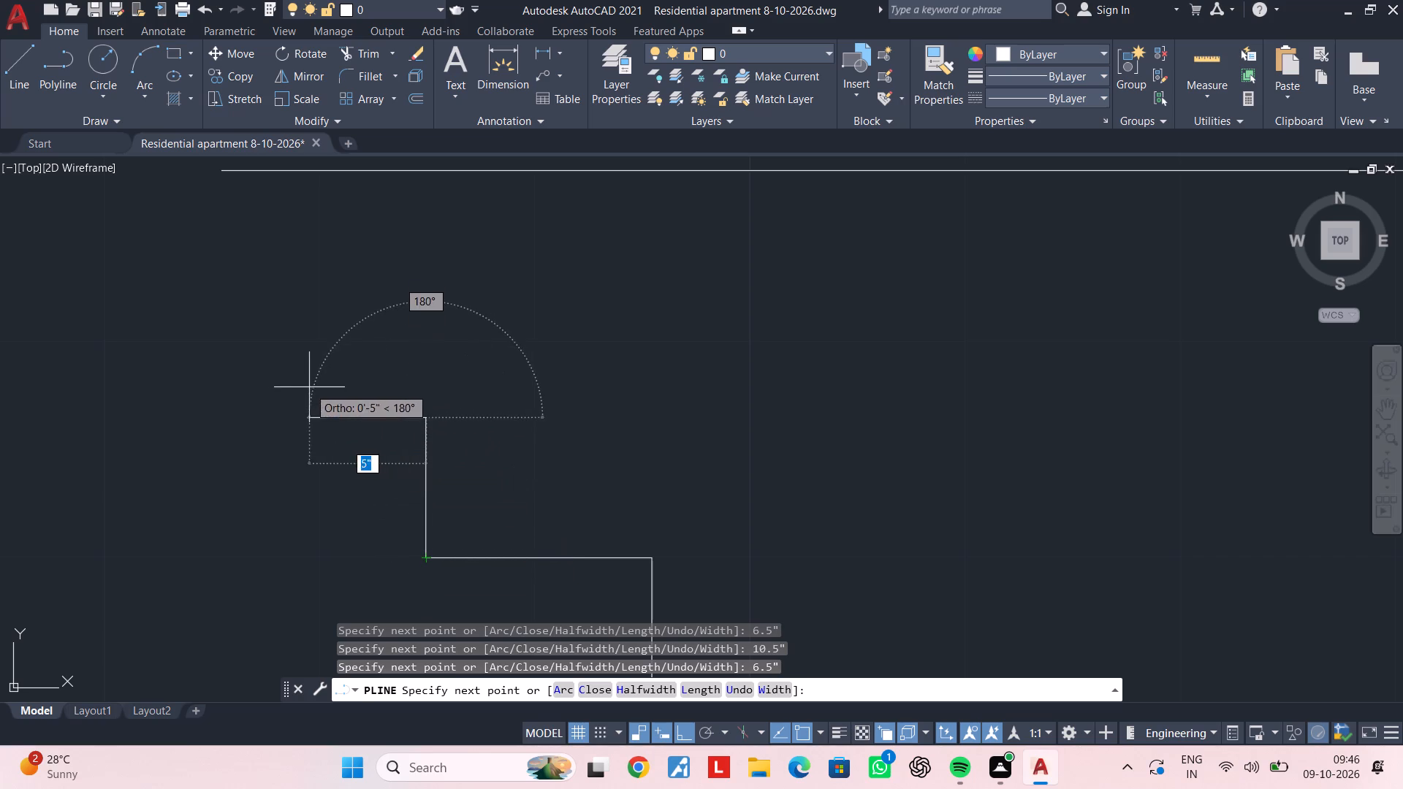
middle_click_drag(309, 387, 517, 359)
scroll(514, 359, "down", 1)
middle_click_drag(514, 359, 485, 373)
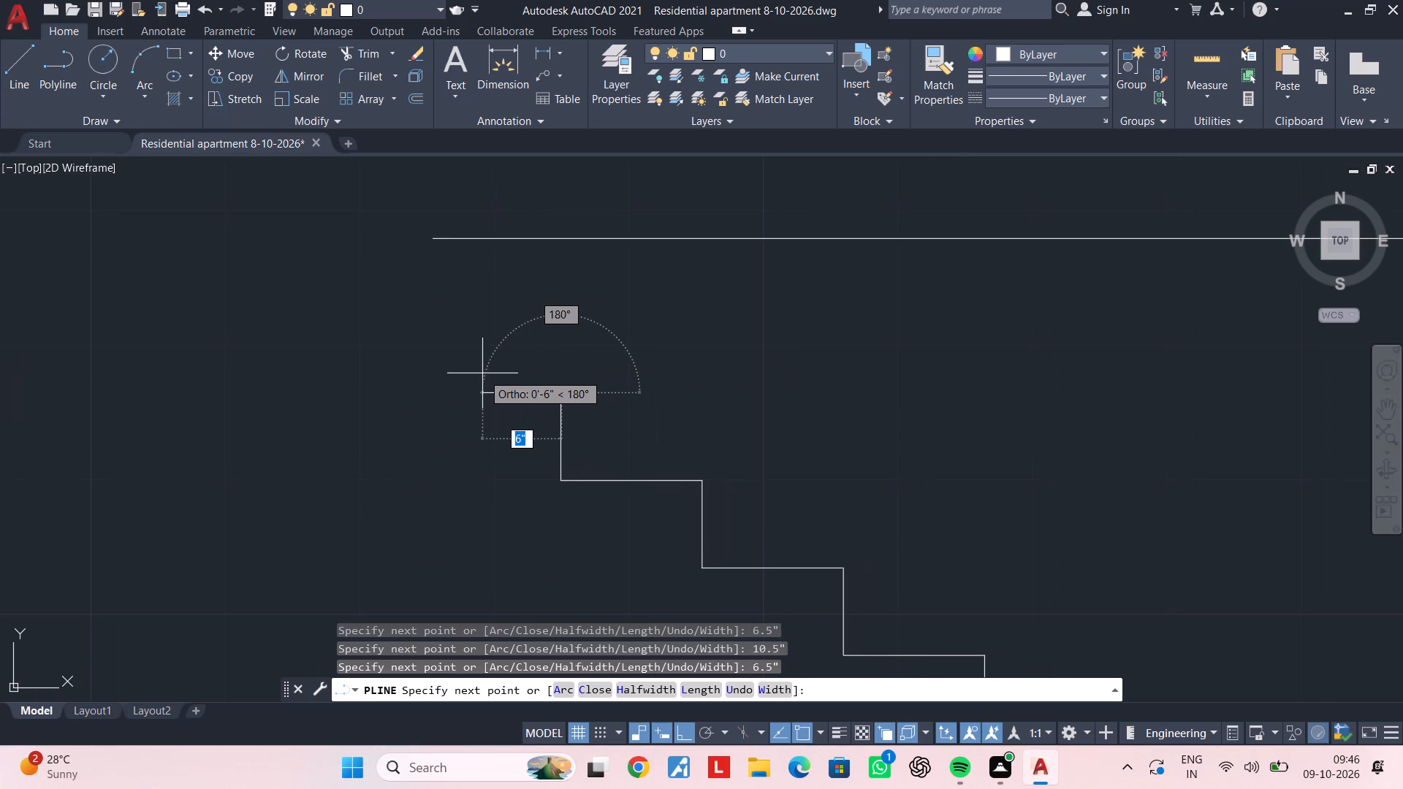
type("10.5\"")
key("Return")
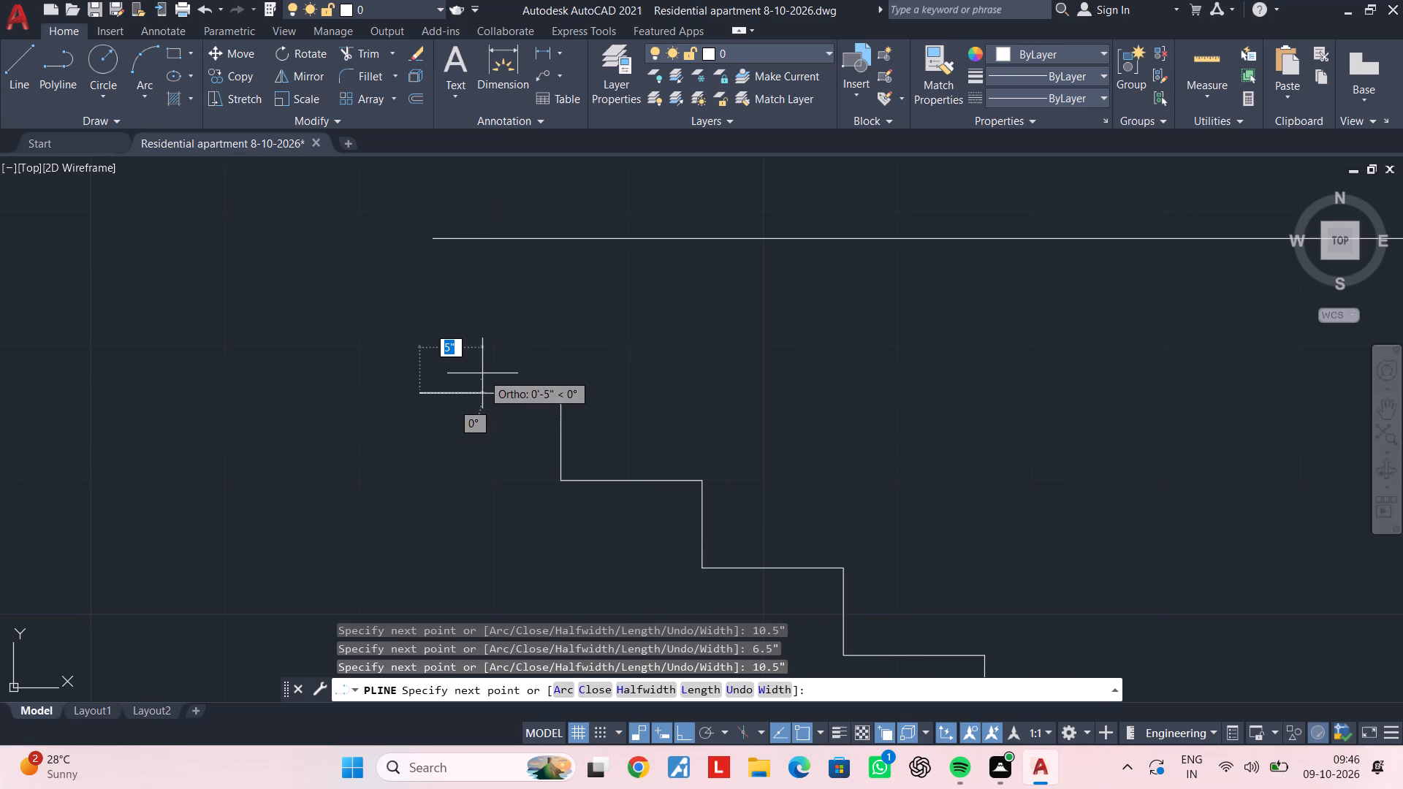
type("6.5\"")
key("Return")
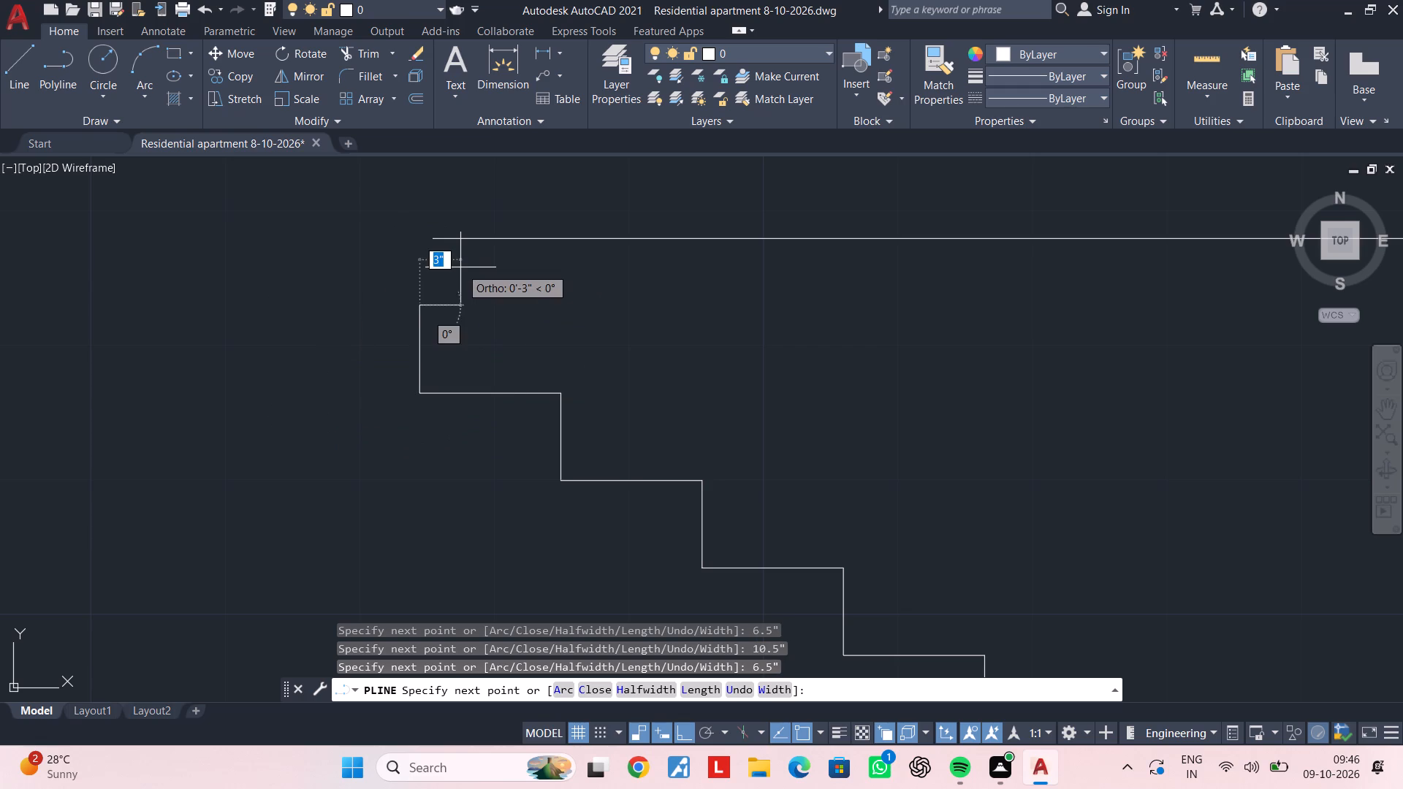
Compare the new flight's top end and the upper floor line with the completed stair junctions on the floors below.
middle_click_drag(388, 339, 796, 413)
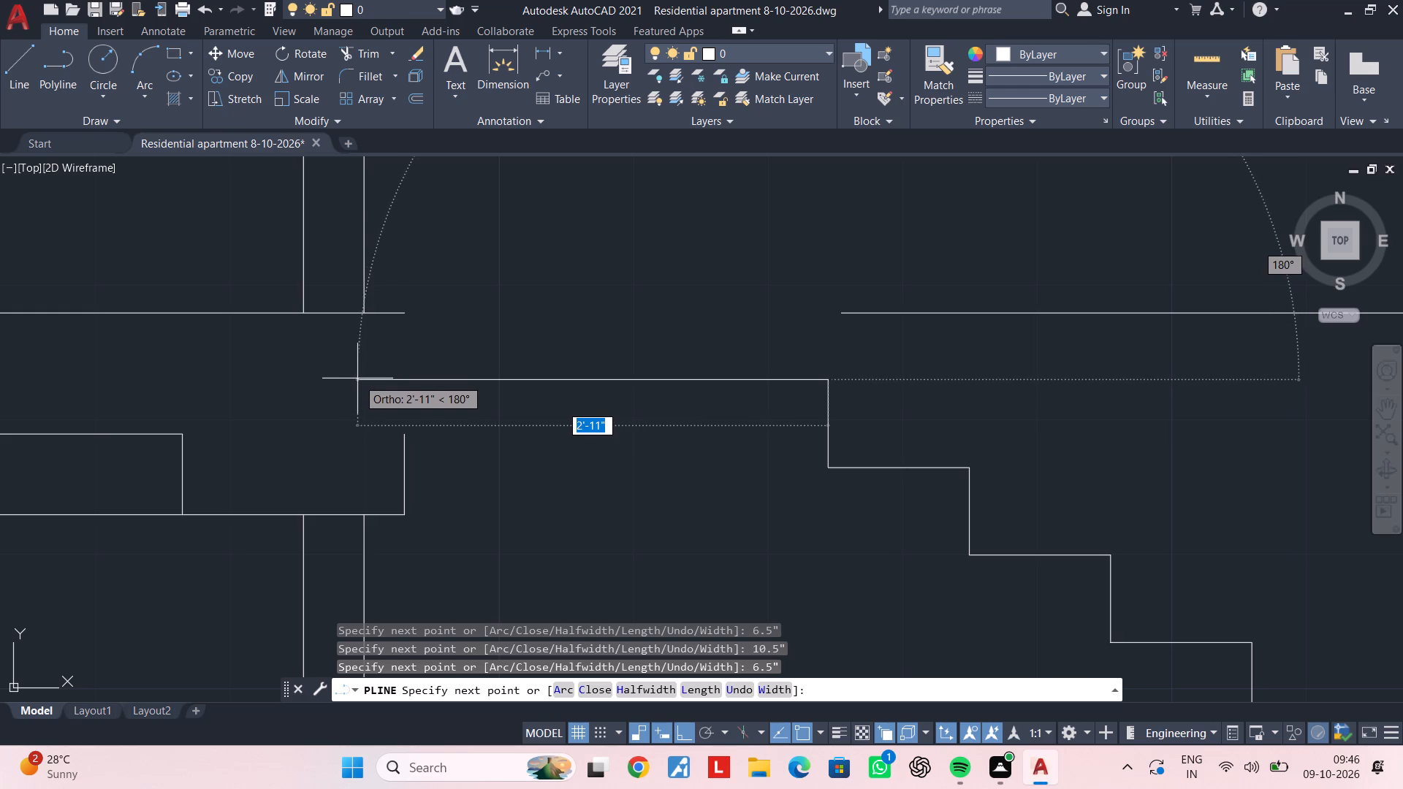
scroll(415, 348, "down", 4)
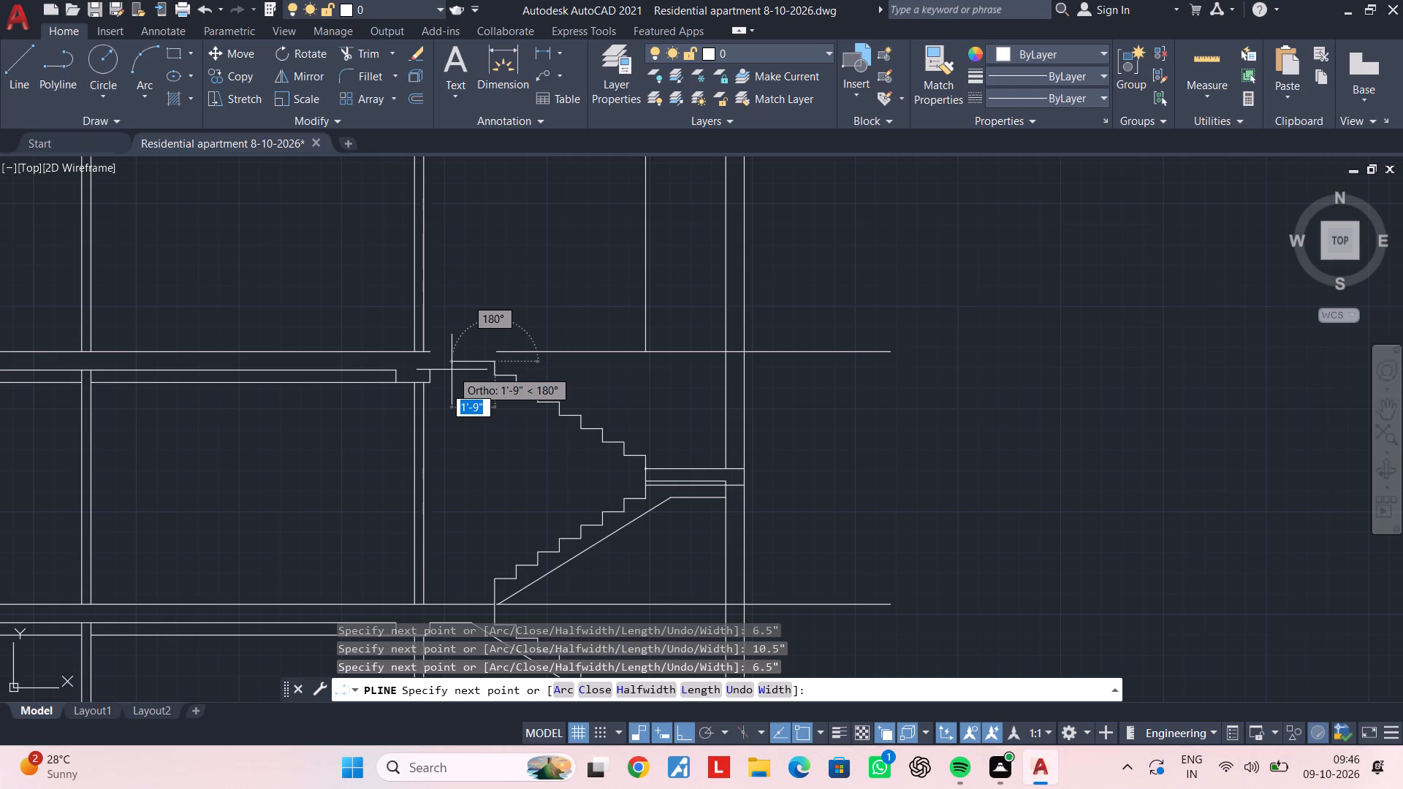
scroll(452, 370, "down", 1)
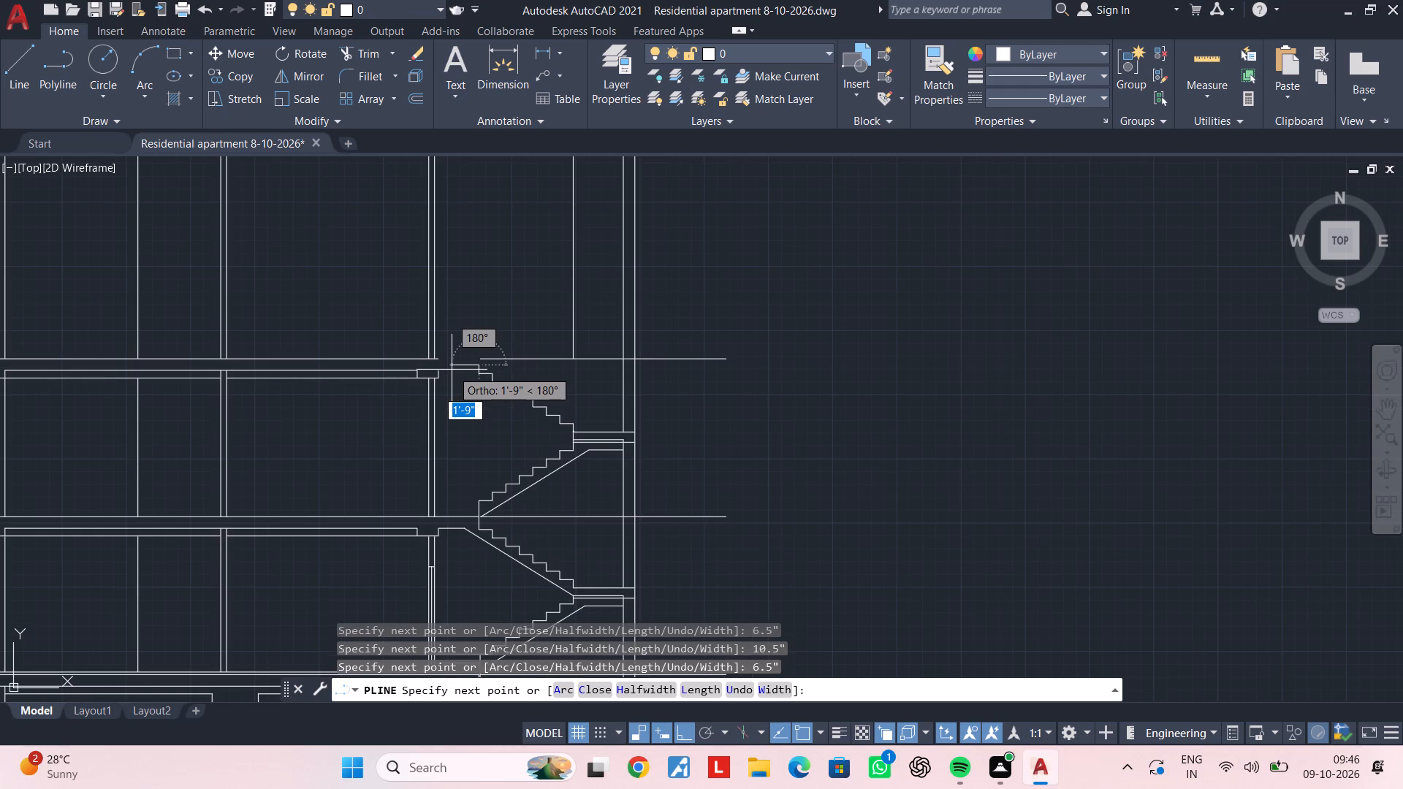
scroll(452, 370, "up", 1)
scroll(452, 370, "down", 1)
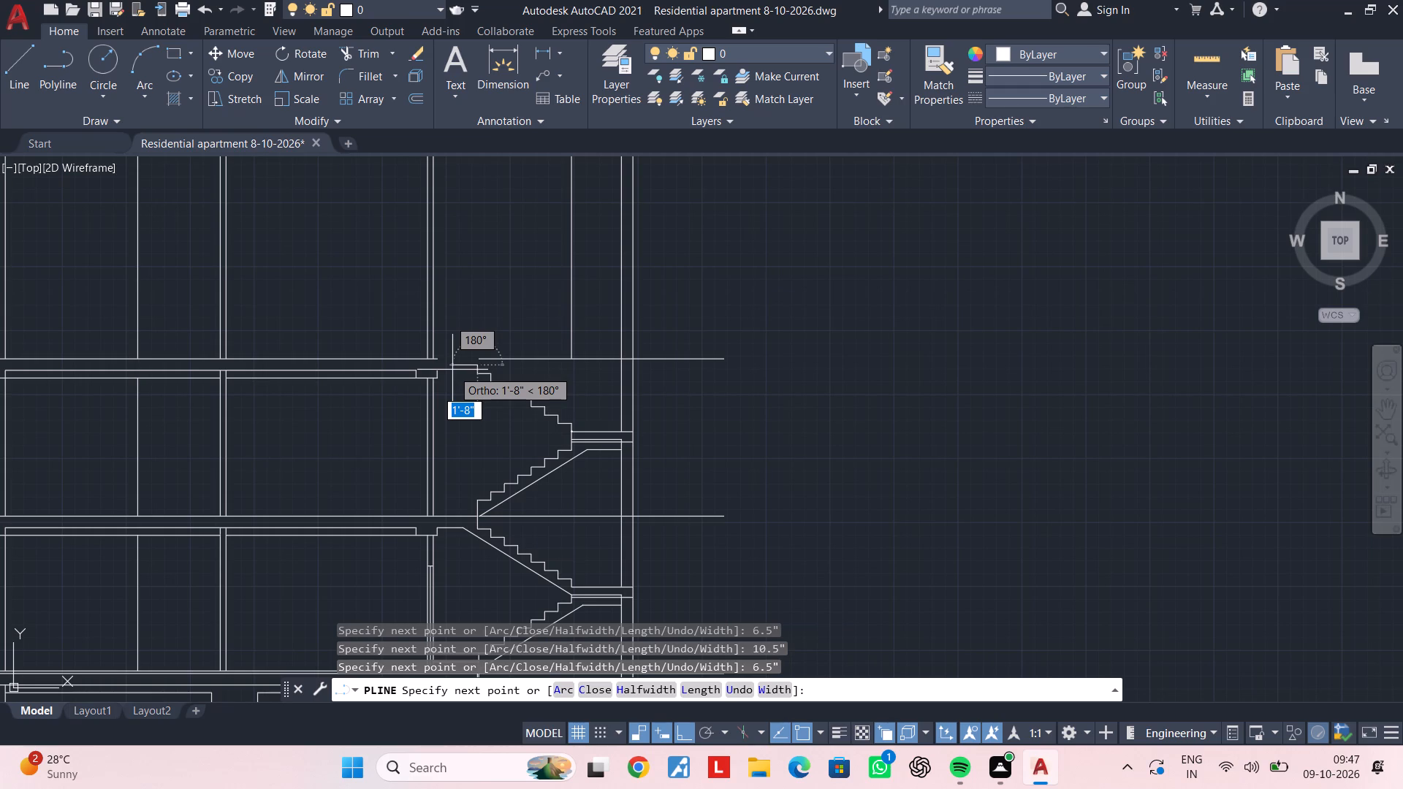
scroll(452, 370, "down", 1)
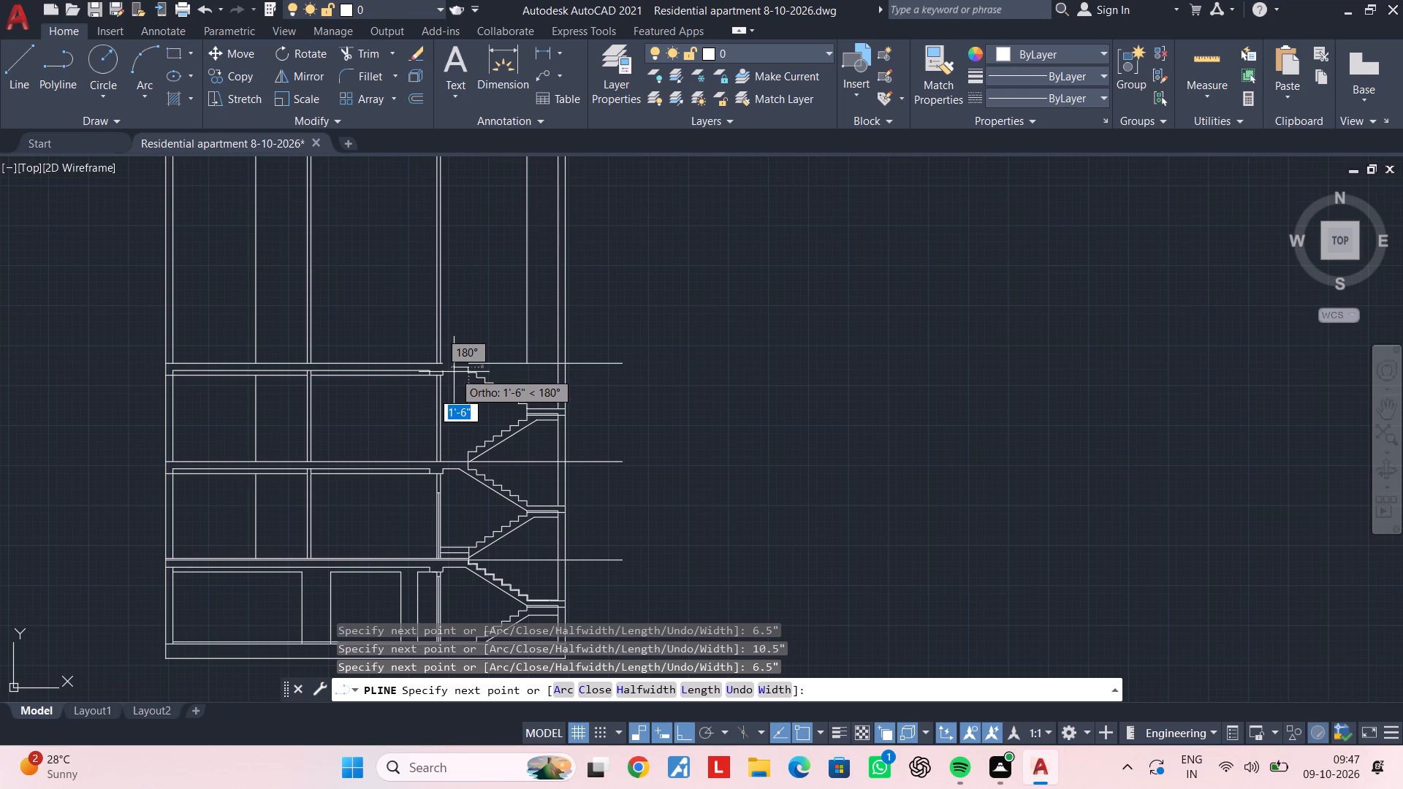
scroll(454, 372, "up", 1)
scroll(454, 372, "down", 1)
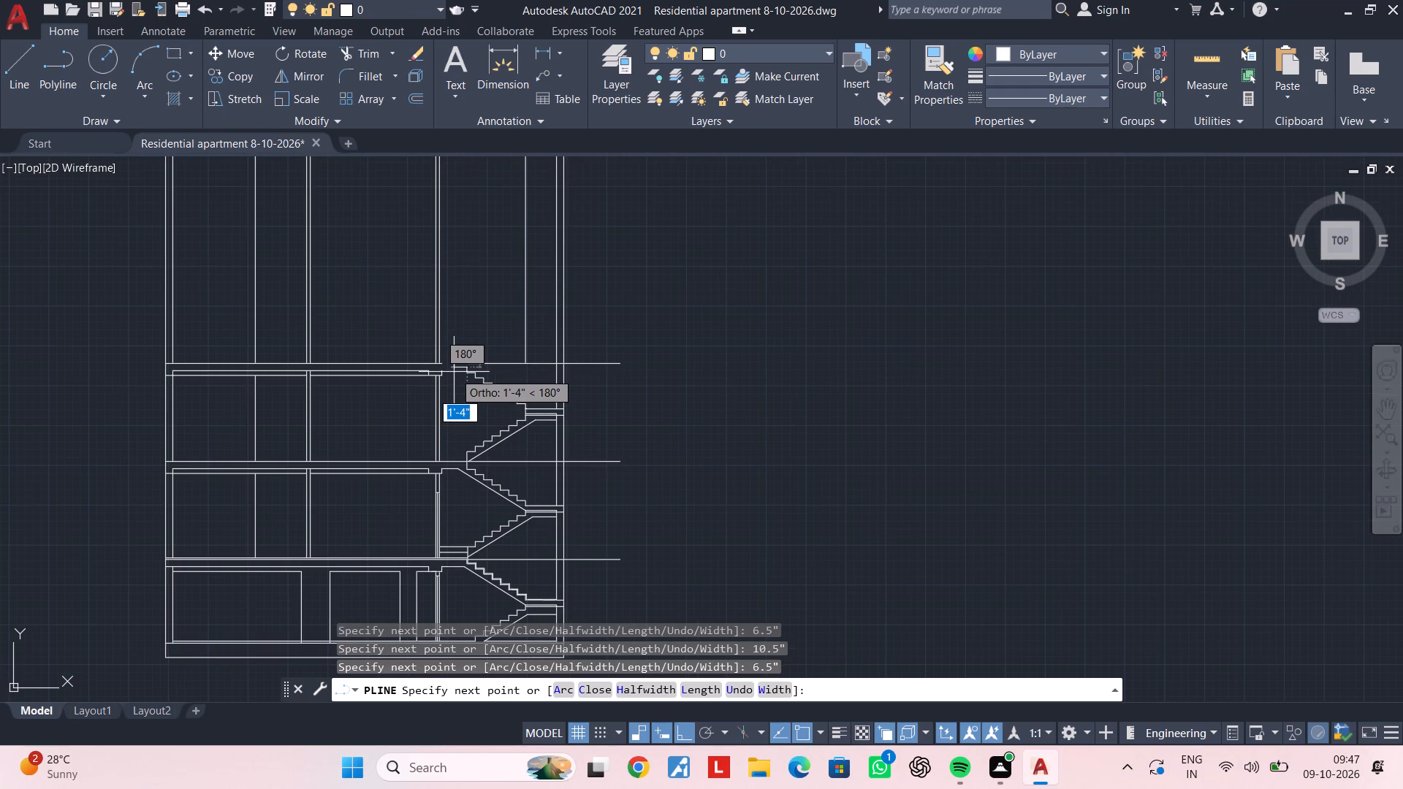
middle_click_drag(454, 372, 467, 258)
scroll(467, 258, "up", 1)
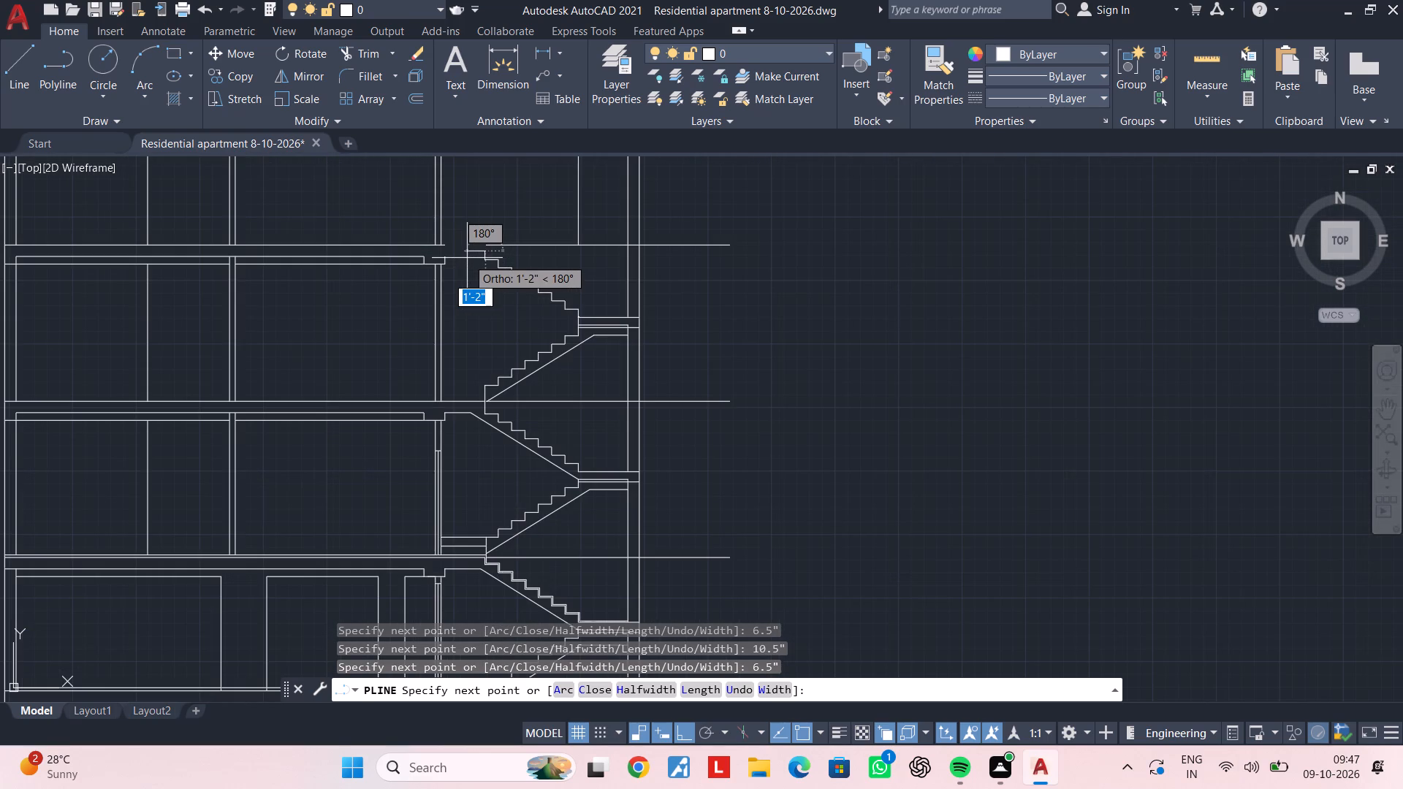
scroll(467, 258, "up", 1)
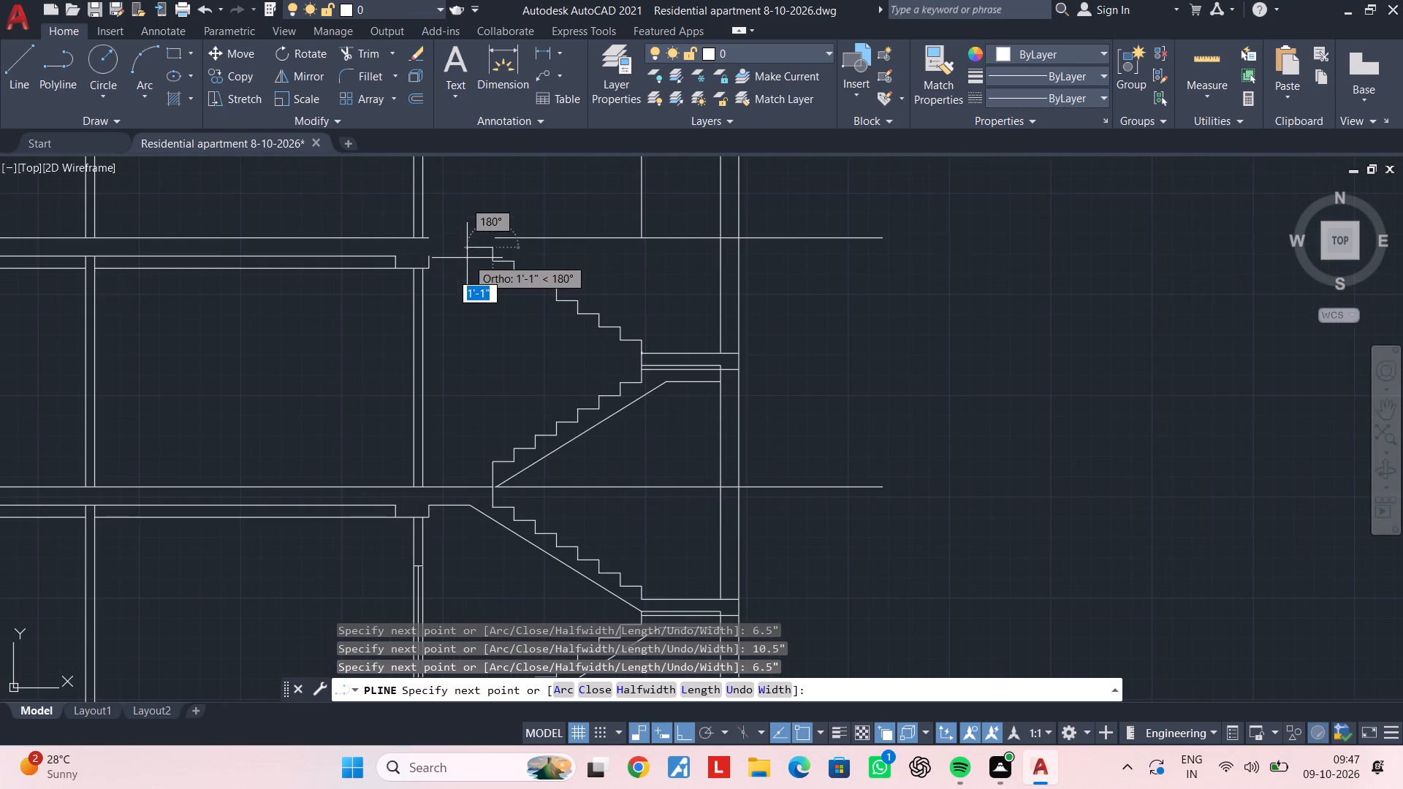
scroll(467, 258, "up", 1)
scroll(467, 258, "down", 1)
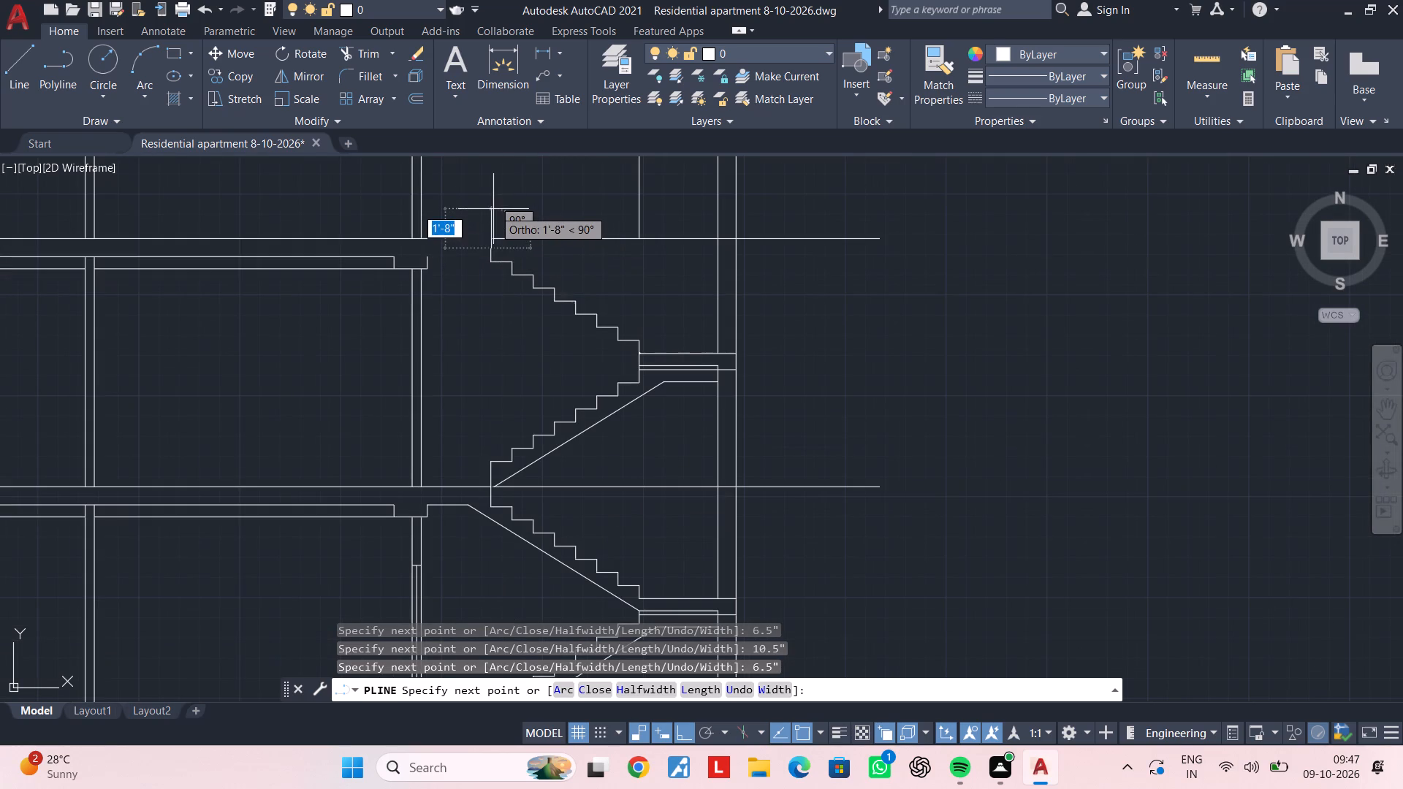
Finish the flight's polyline with a vertical segment running up past the upper floor line.
scroll(491, 215, "up", 3)
scroll(491, 235, "down", 2)
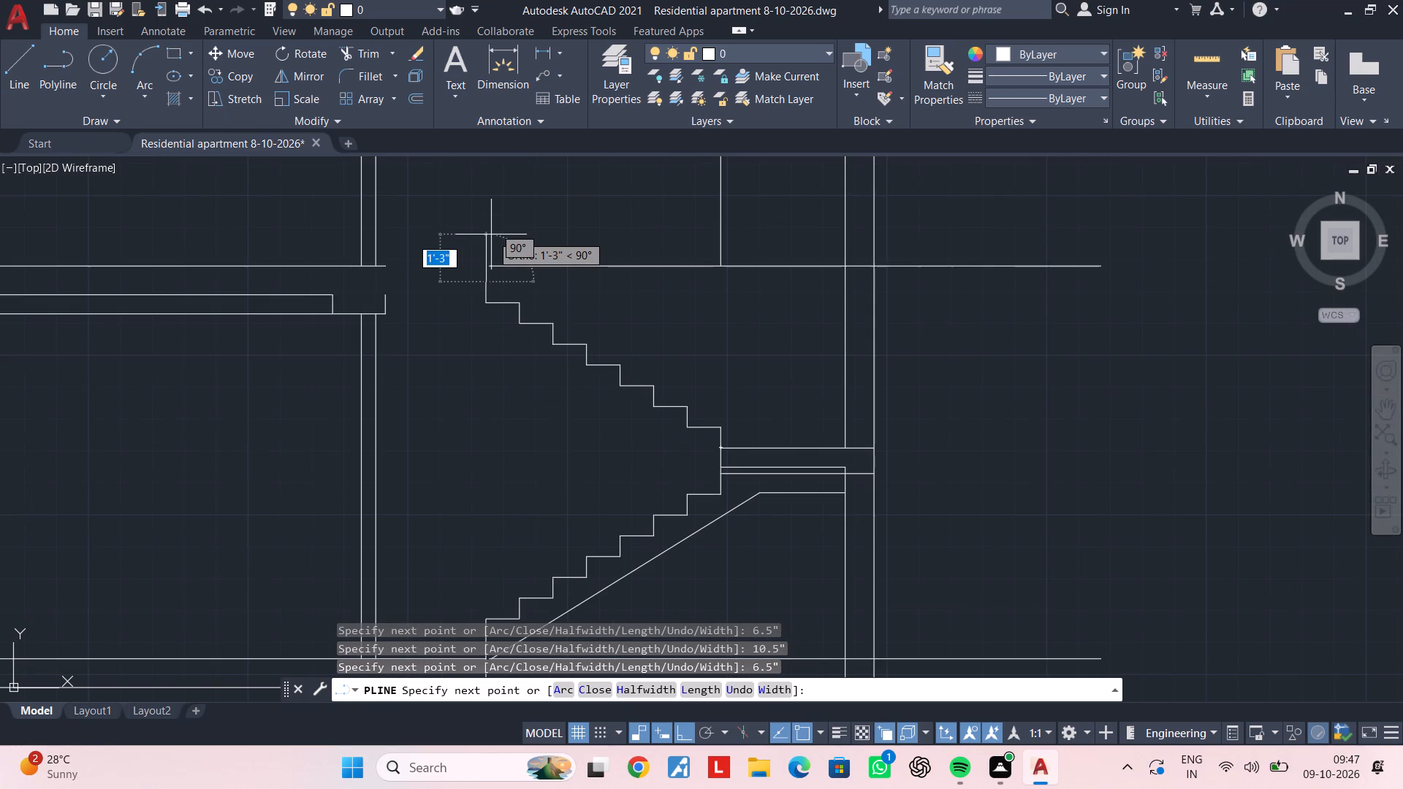
scroll(491, 235, "down", 1)
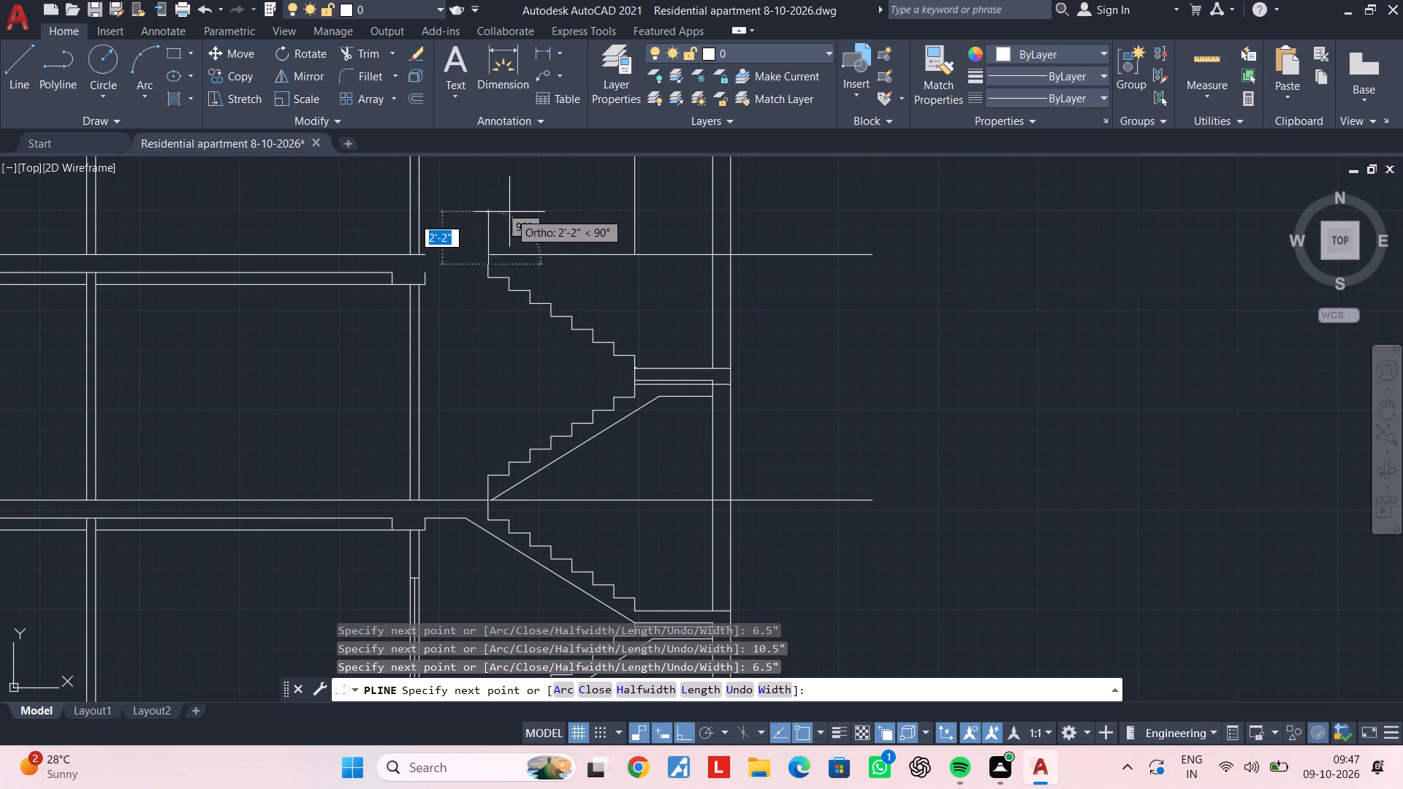
scroll(479, 242, "up", 3)
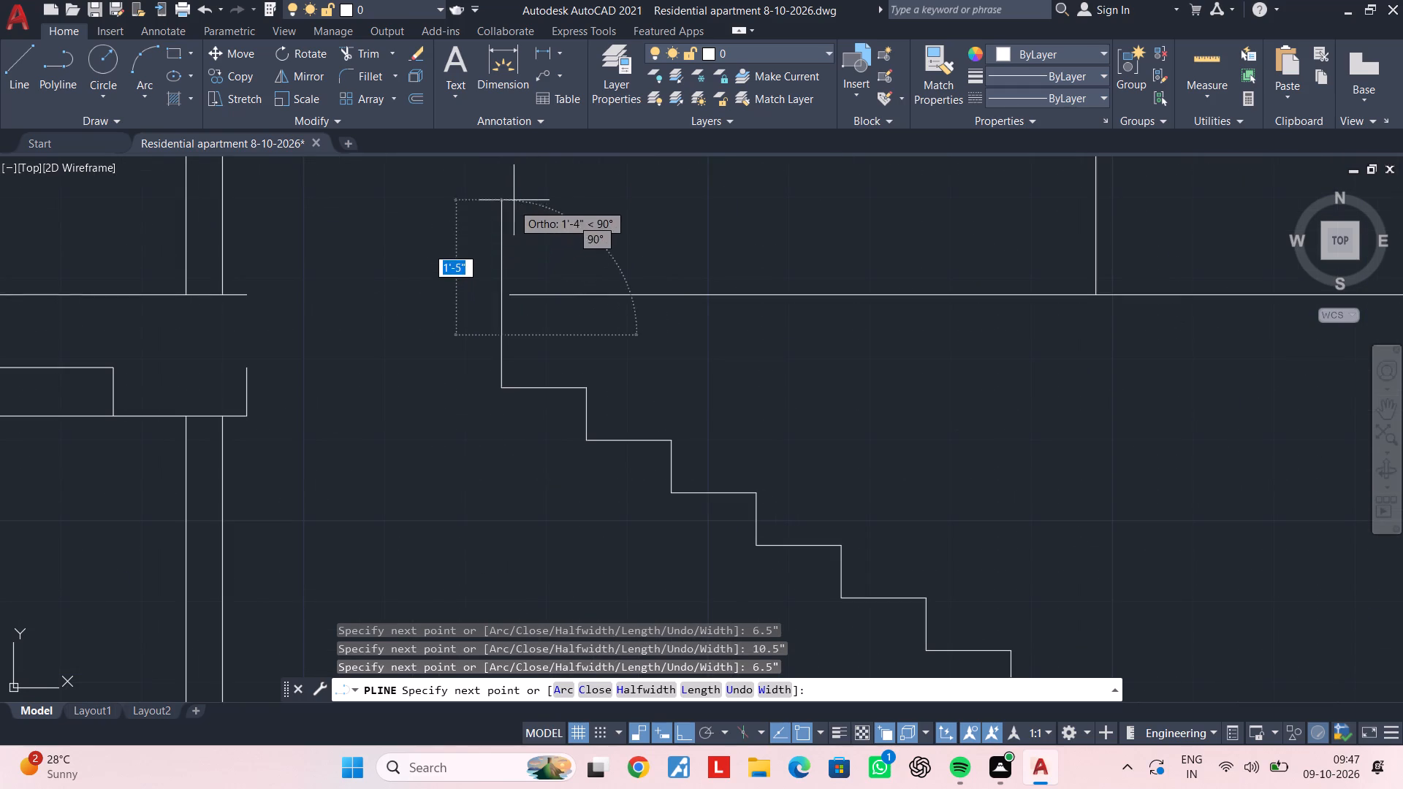
scroll(522, 176, "down", 3)
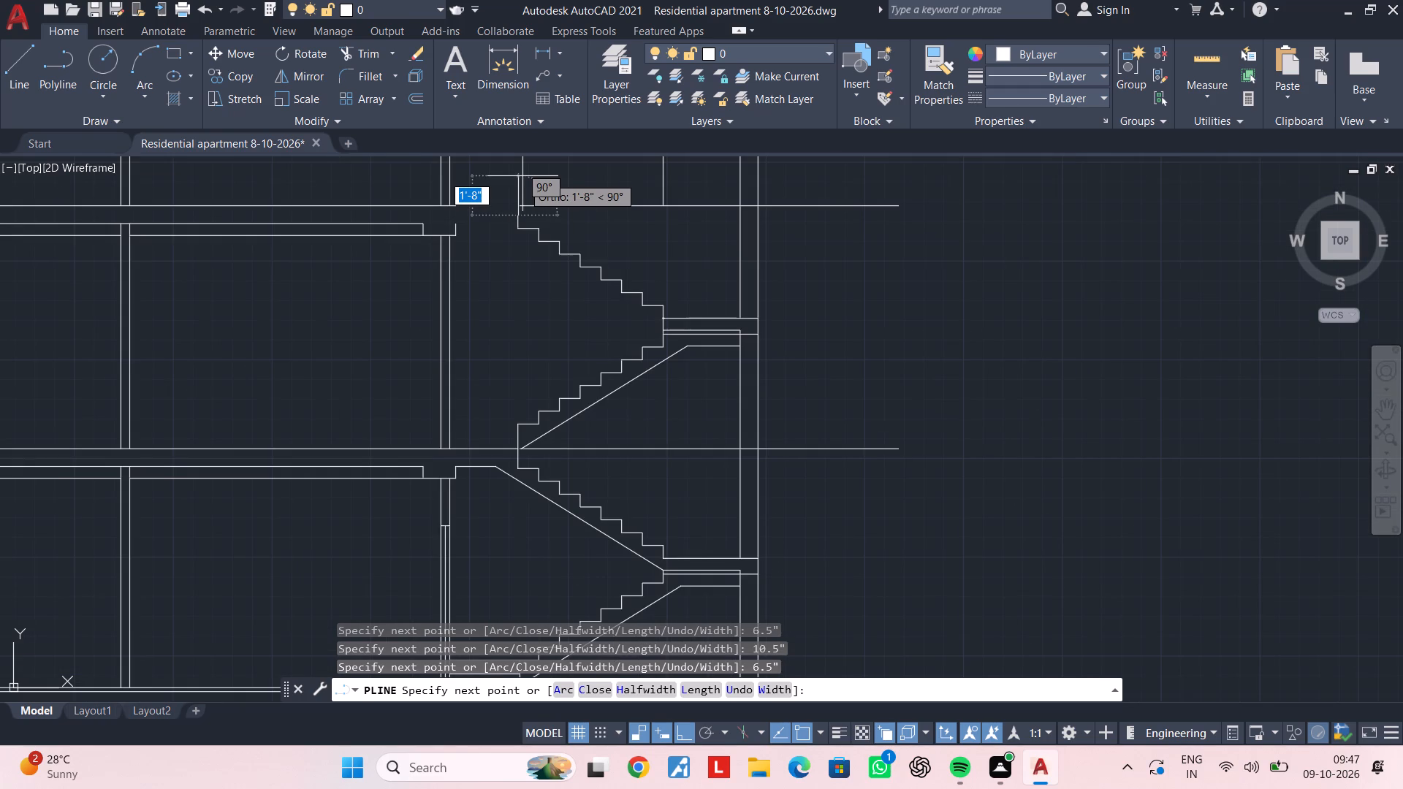
scroll(522, 176, "up", 2)
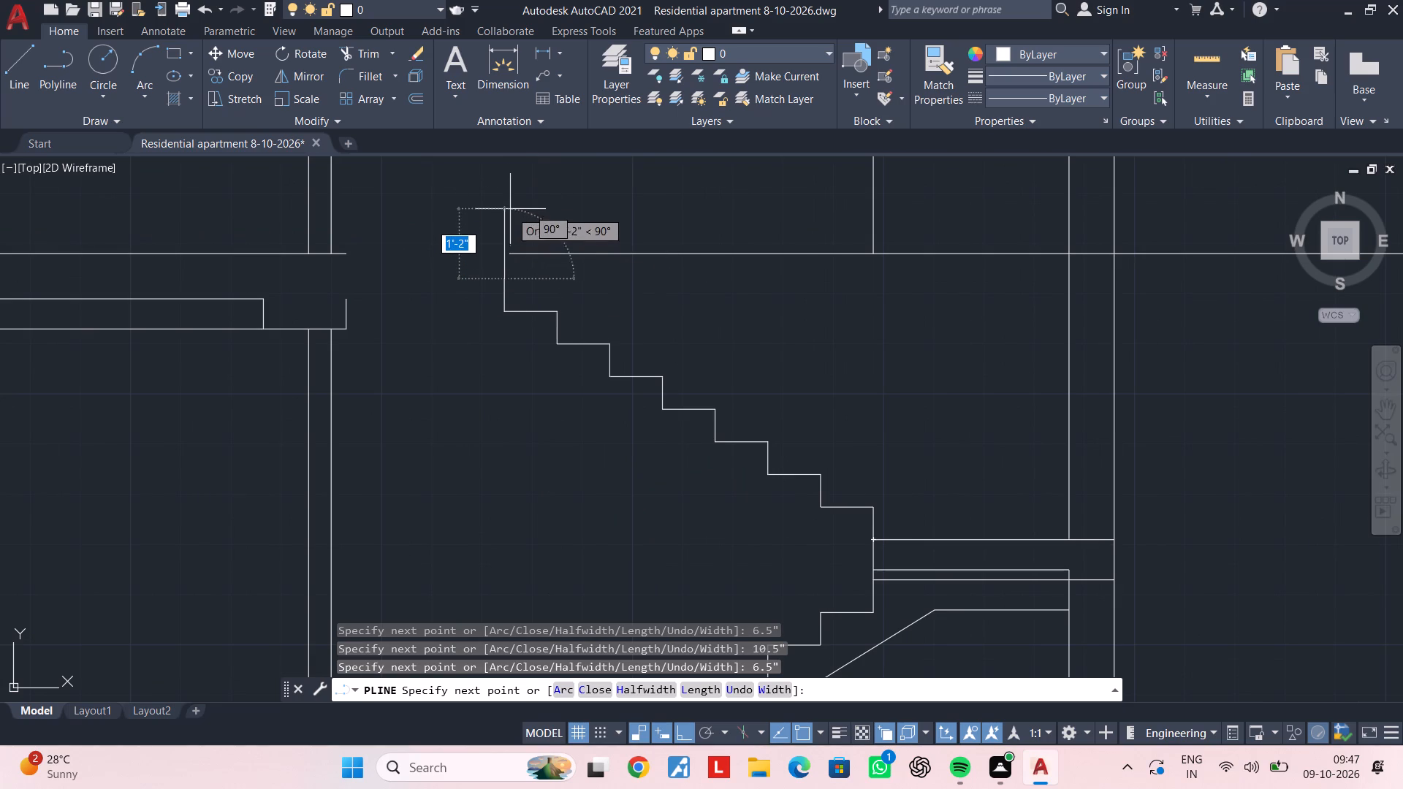
left_click(512, 189)
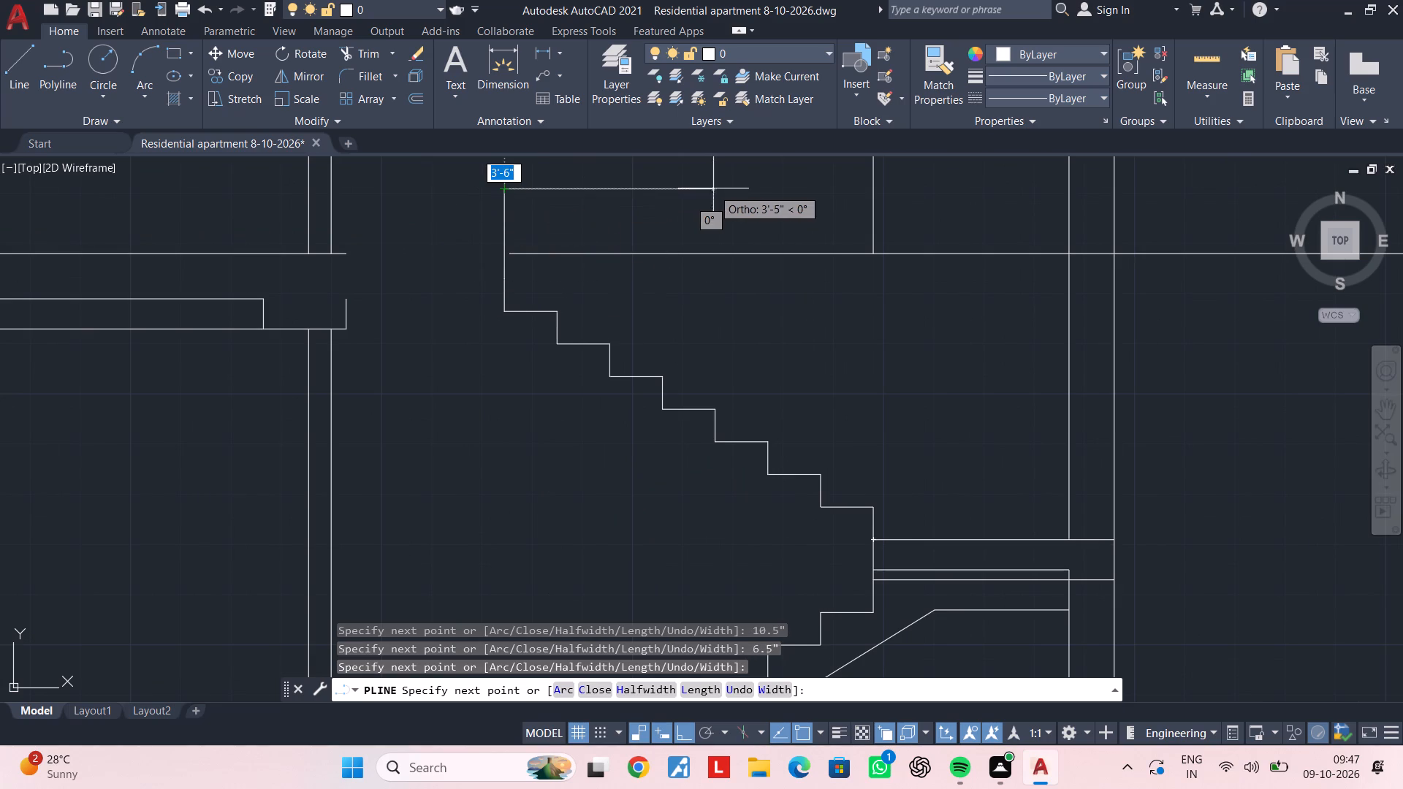
key("Escape")
key("Escape")
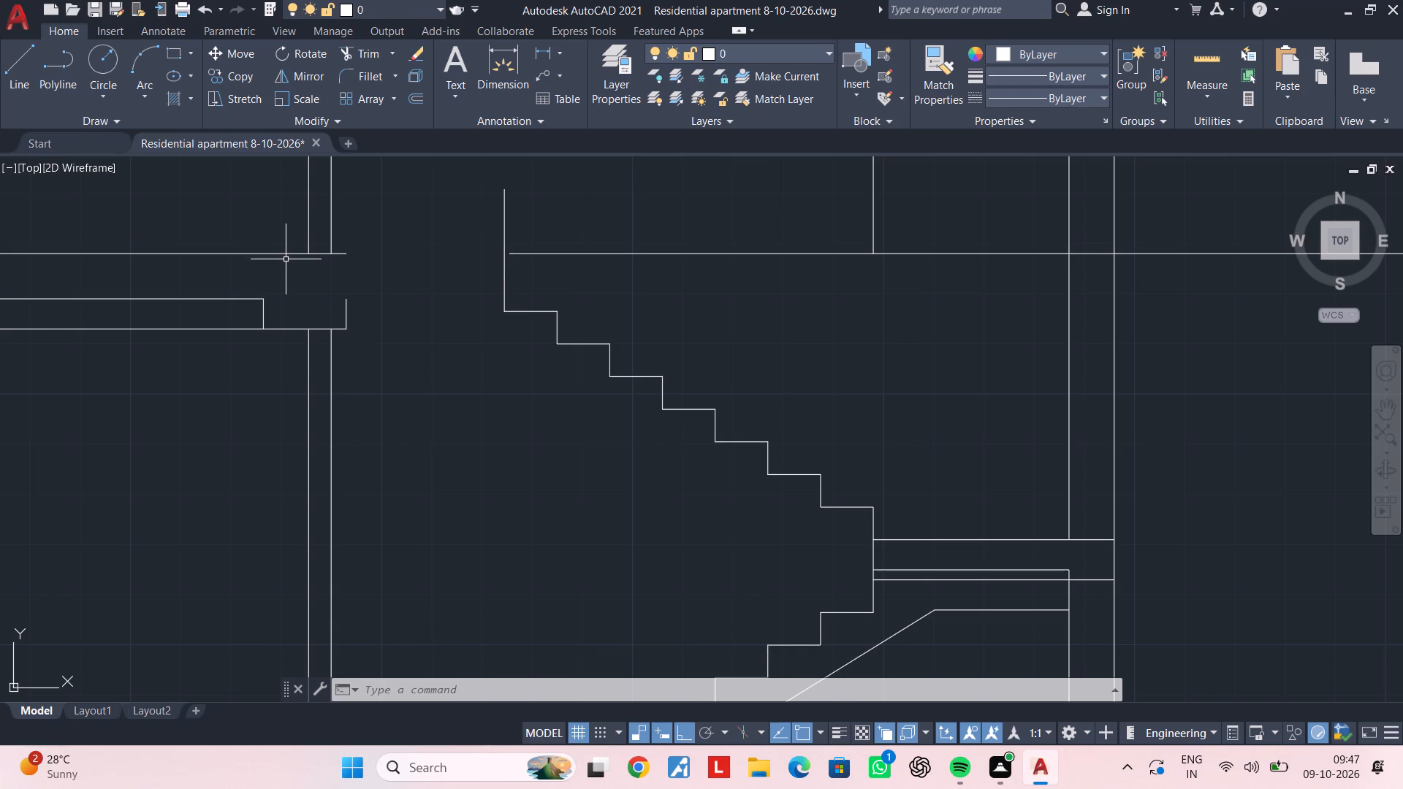
Extend the upper floor line from the slab's wall end across the gap to the flight's top vertical segment.
scroll(286, 259, "down", 5)
middle_click_drag(286, 259, 449, 457)
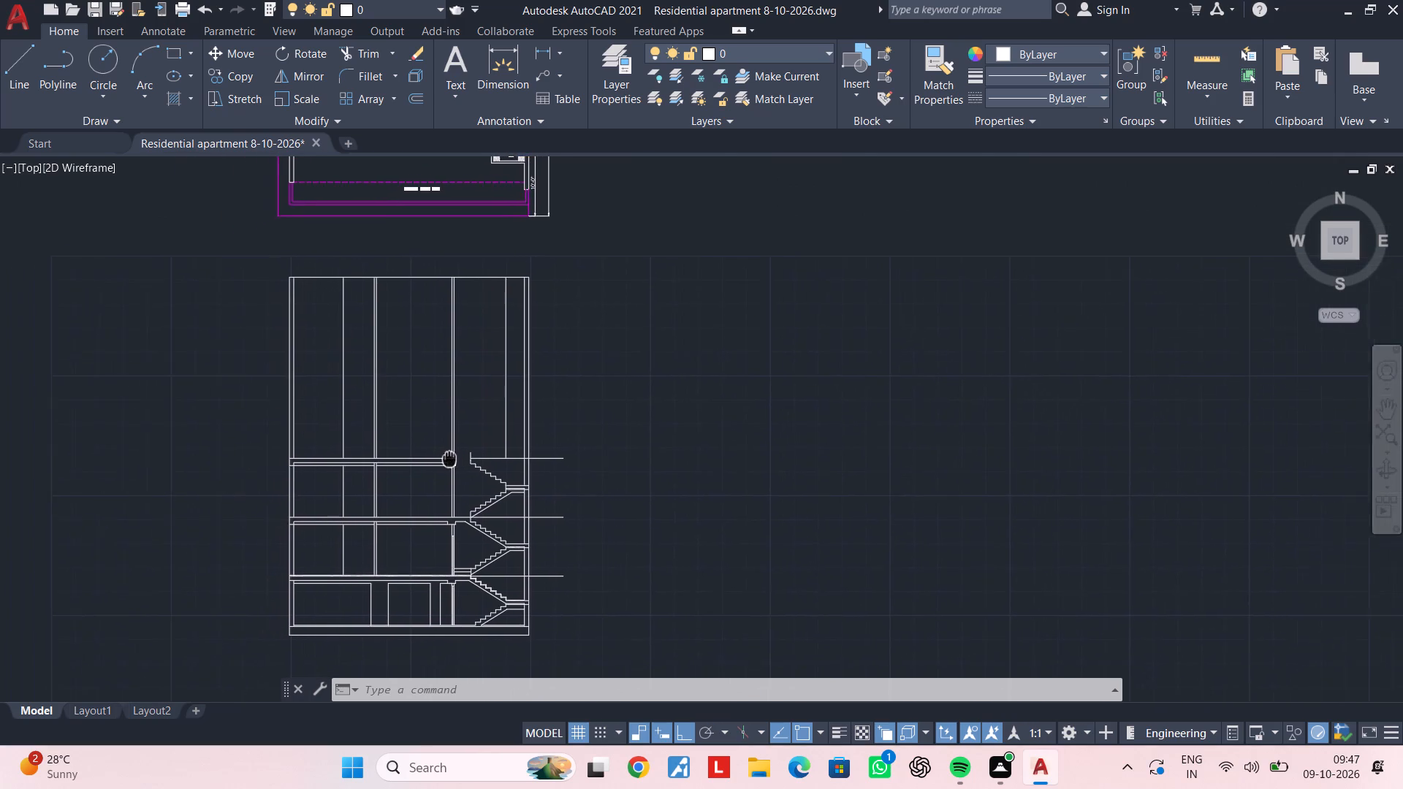
middle_click_drag(449, 457, 461, 451)
scroll(463, 458, "up", 2)
middle_click_drag(466, 458, 498, 472)
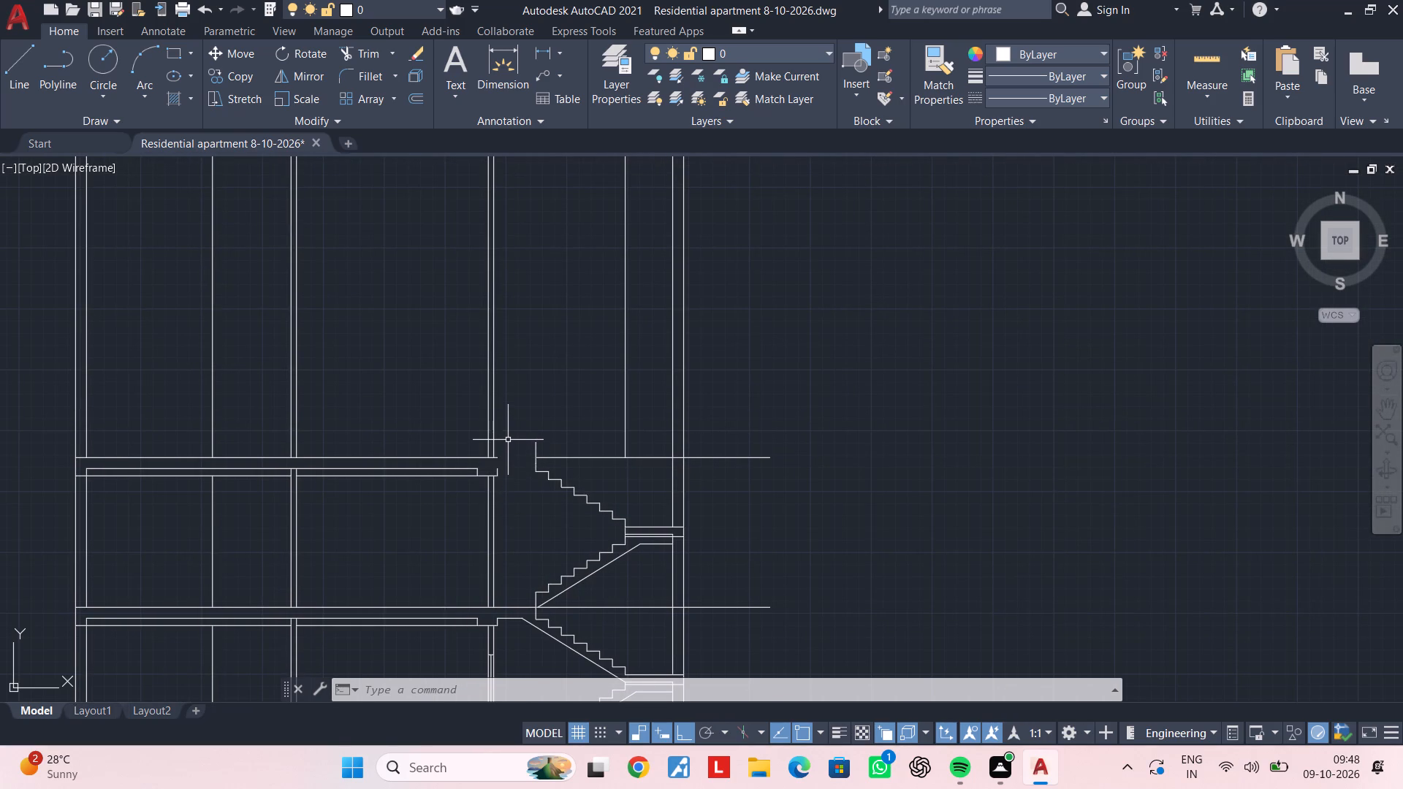
key("Escape")
key("Escape")
key("Escape")
key("Escape")
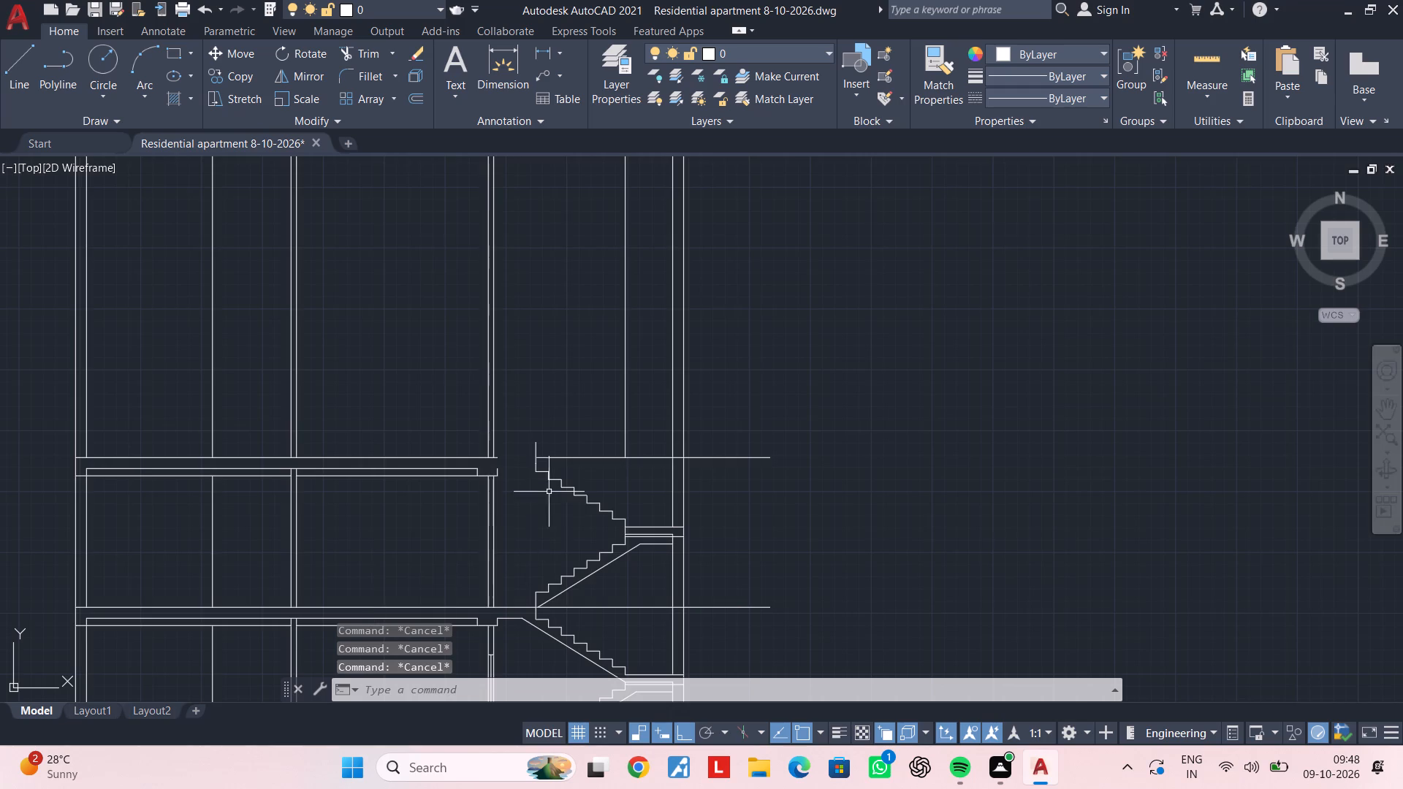
scroll(514, 457, "up", 3)
middle_click_drag(504, 496, 544, 486)
key("Escape")
key("Escape")
key("Escape")
key("Escape")
type("ex")
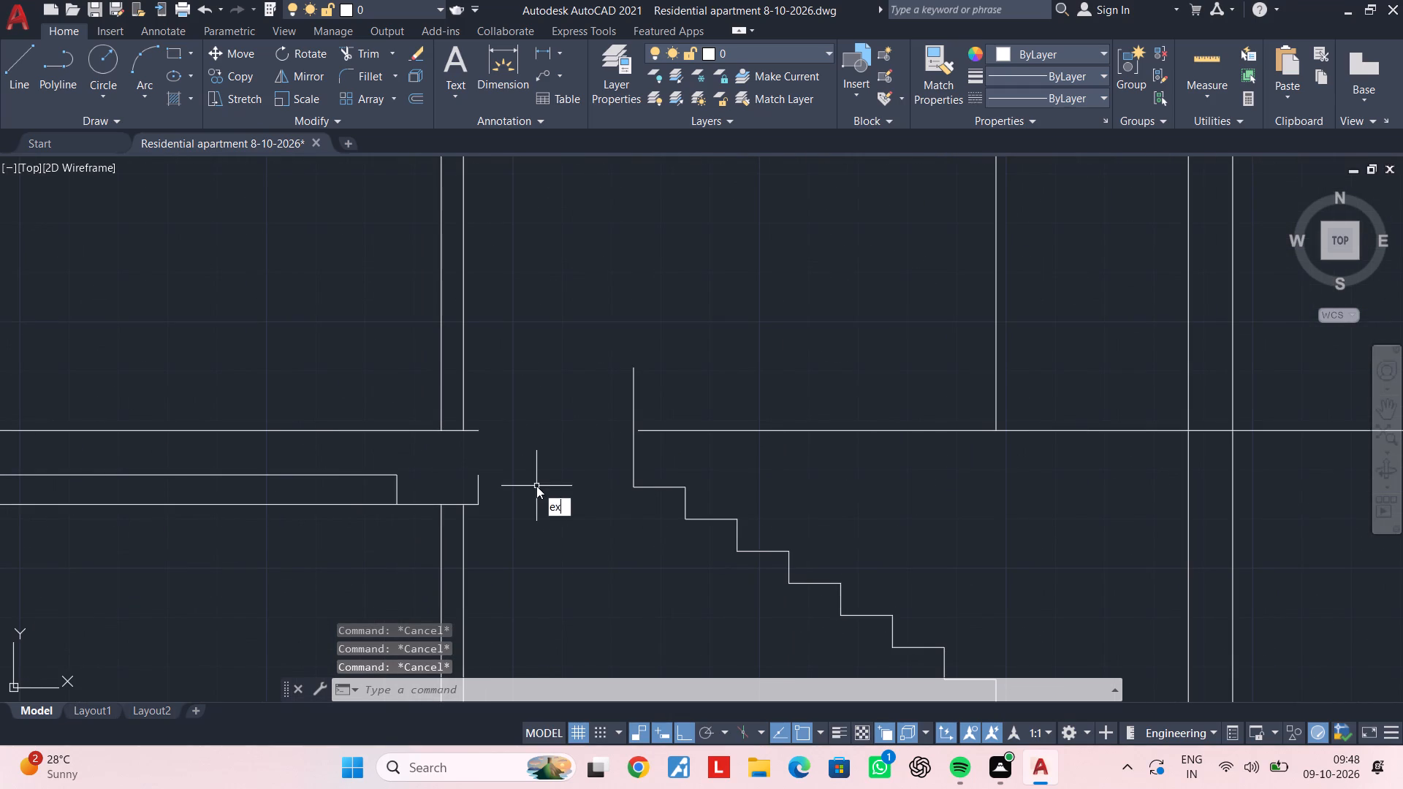
key("space")
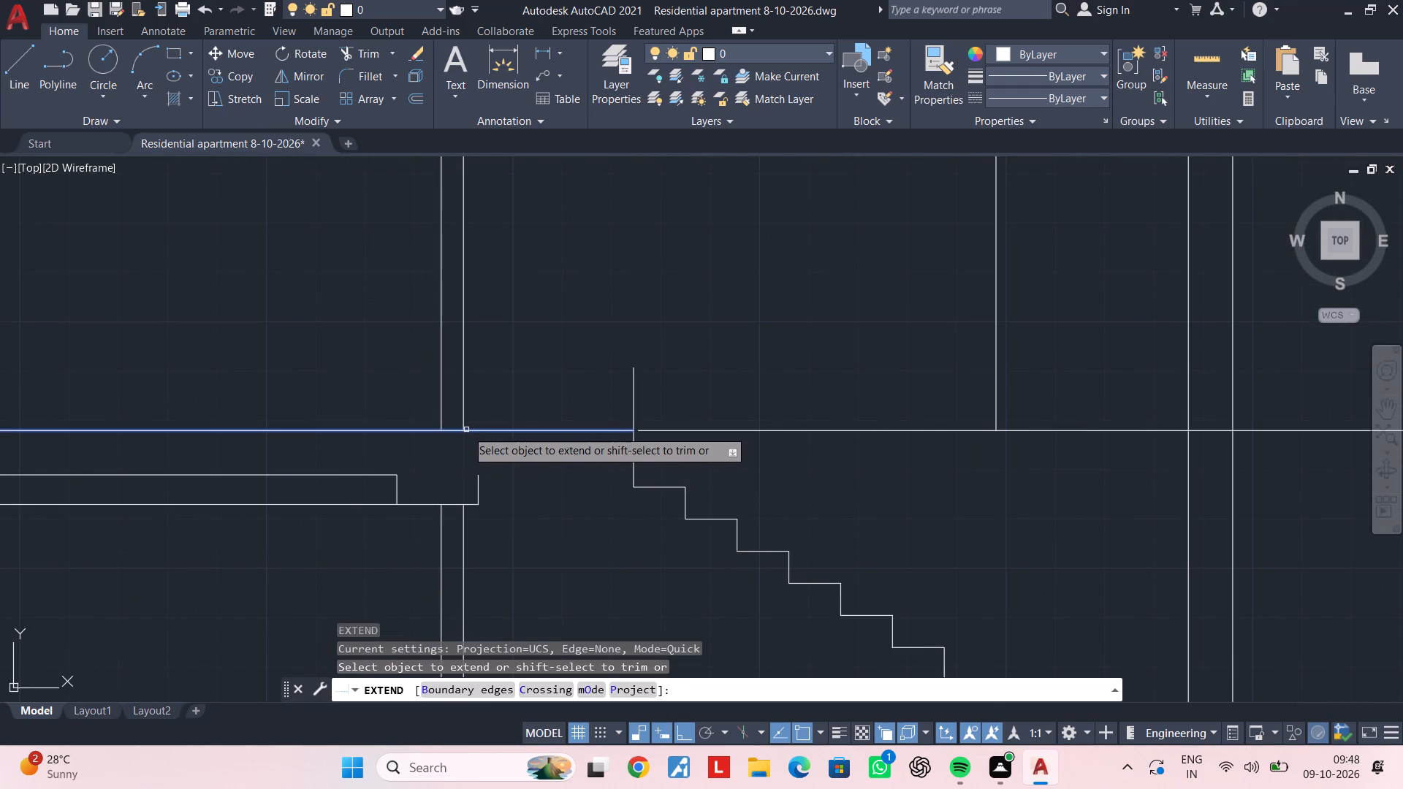
left_click(466, 430)
key("Escape")
key("Escape")
middle_click_drag(604, 495, 547, 332)
key("Escape")
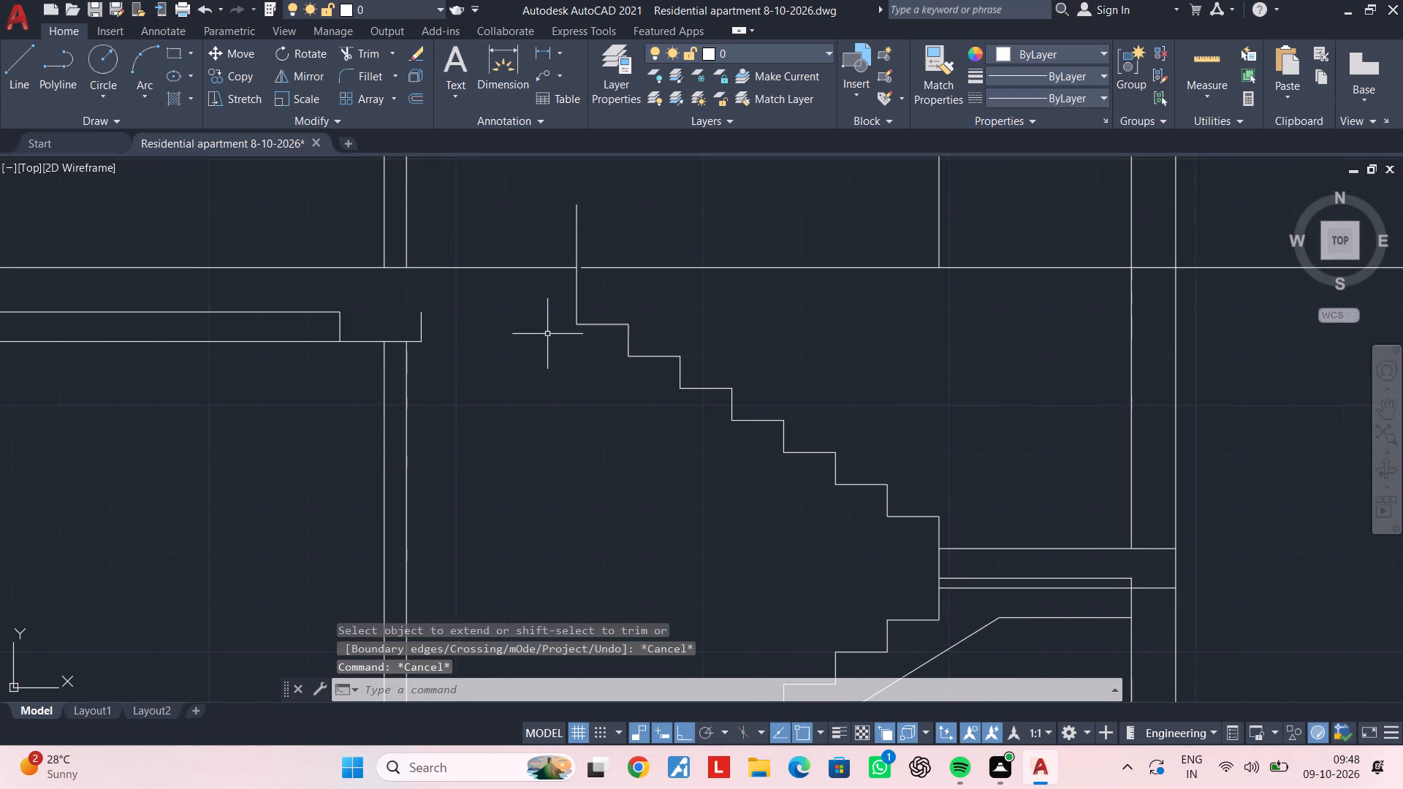
key("Escape")
Extend the floor line on the stair side back to the flight's top vertical segment, closing the small gap.
middle_click_drag(608, 384, 590, 410)
key("Escape")
key("Escape")
key("e")
key("x")
key("space")
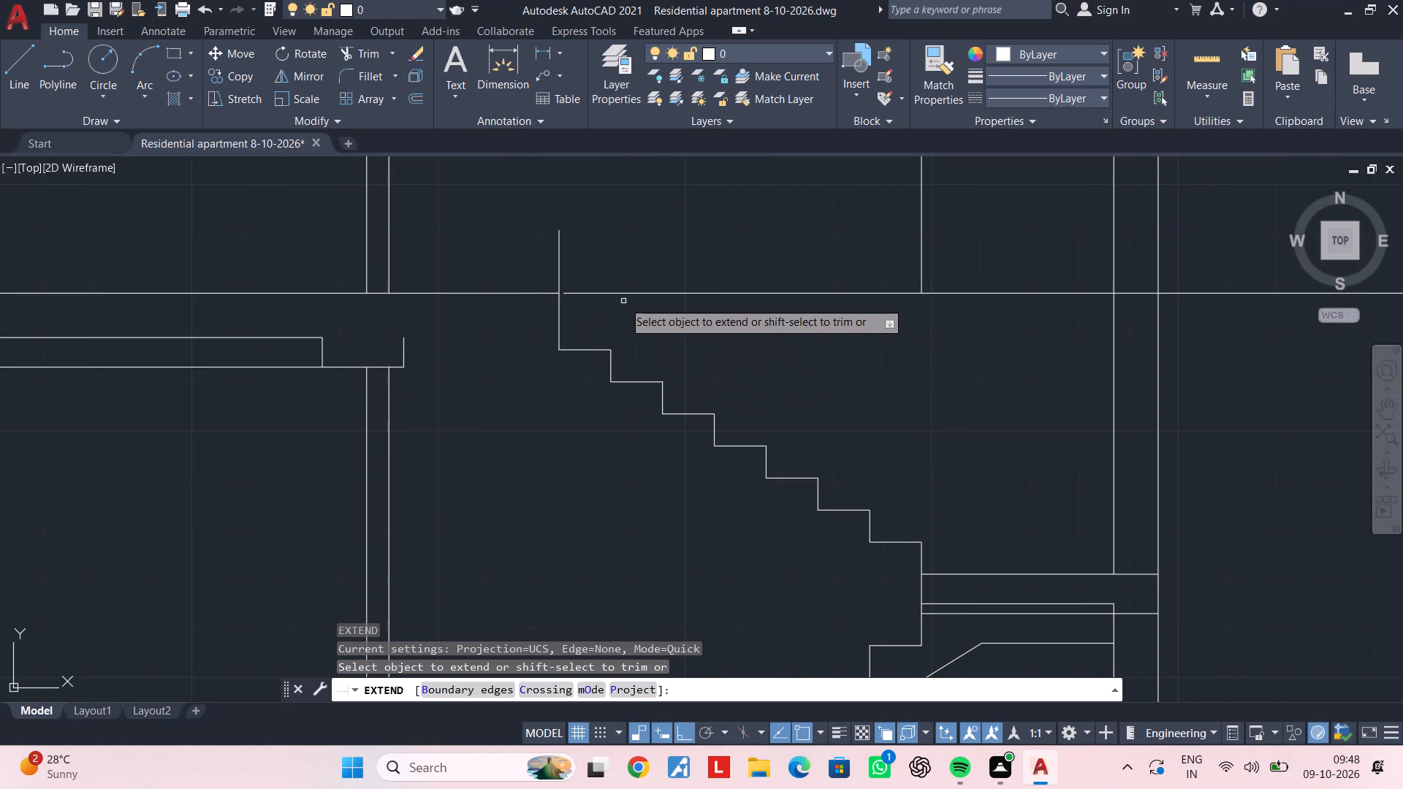
left_click(624, 294)
key("Escape")
middle_click_drag(592, 470, 541, 286)
key("Escape")
key("Escape")
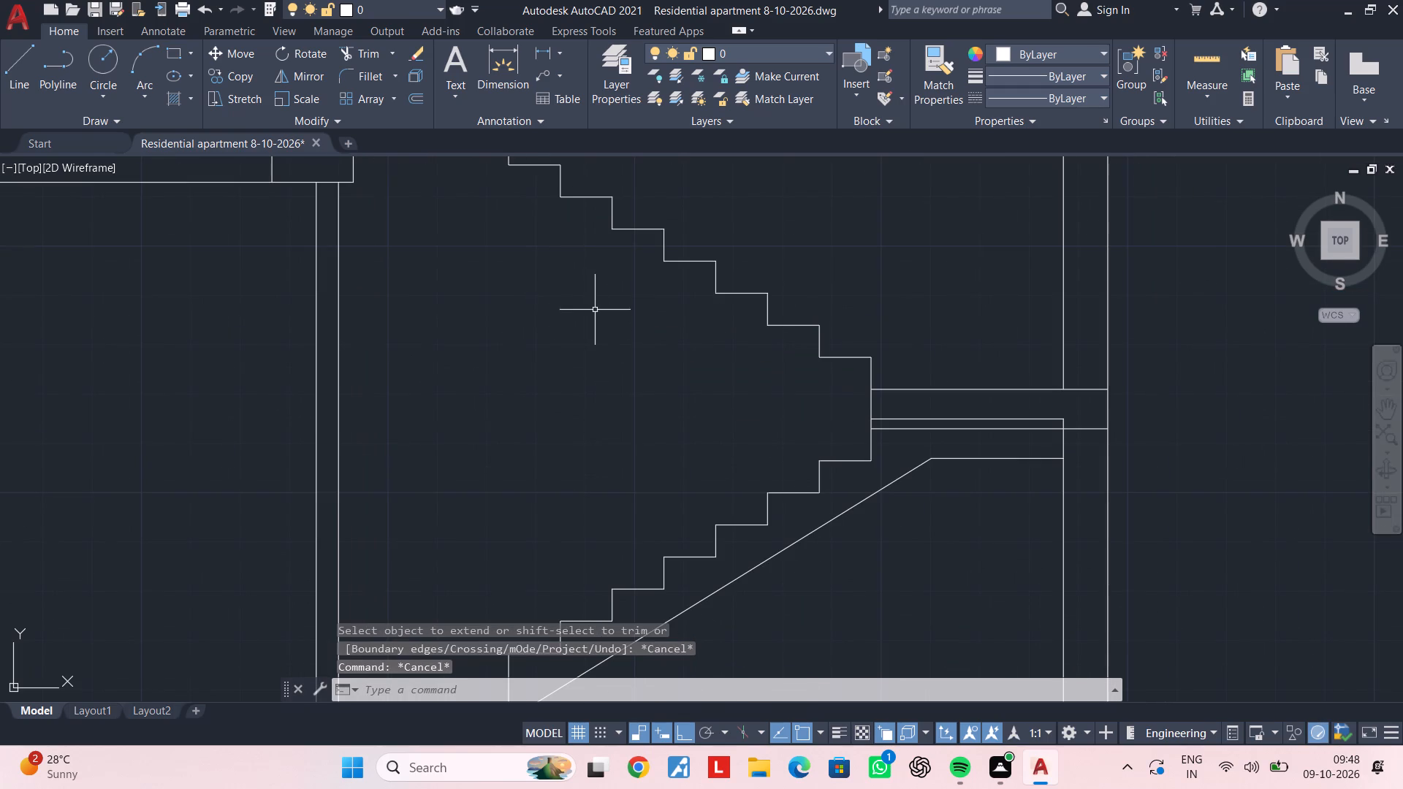
key("Escape")
Draw a sloping line under the steps from the flight's base at the mid-landing to the back corner of the seventh tread.
middle_click_drag(589, 327, 598, 457)
key("Escape")
key("Escape")
key("l")
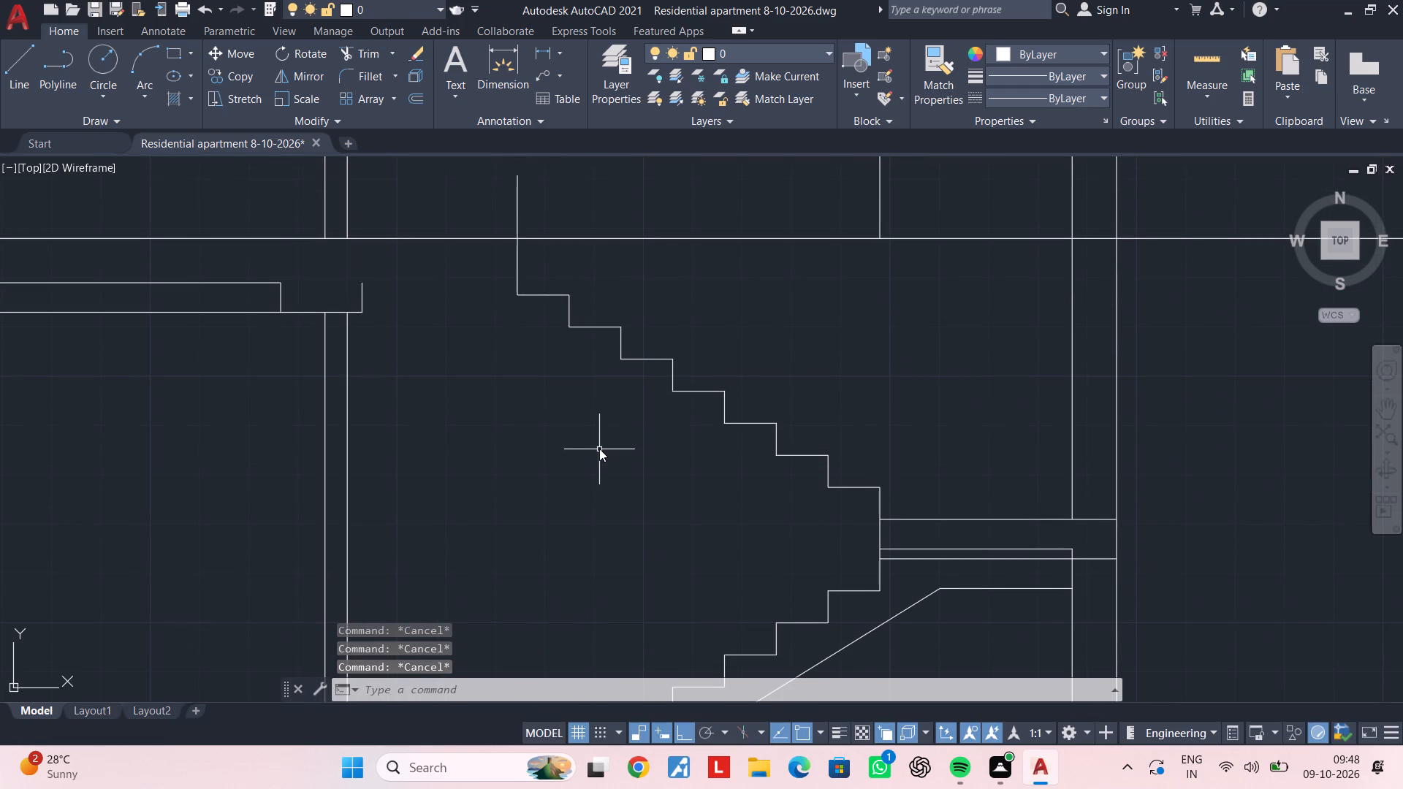
key("space")
scroll(875, 519, "up", 2)
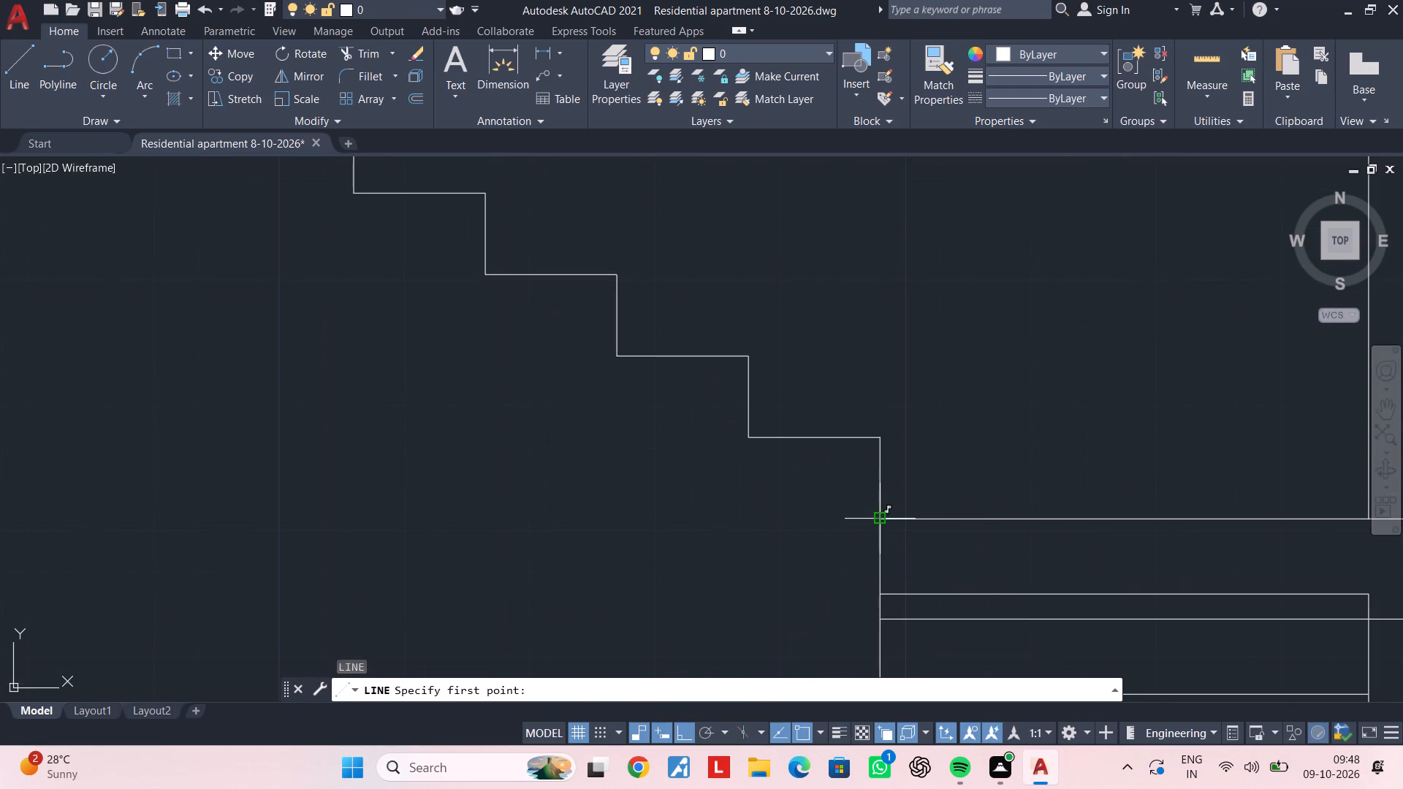
left_click(883, 519)
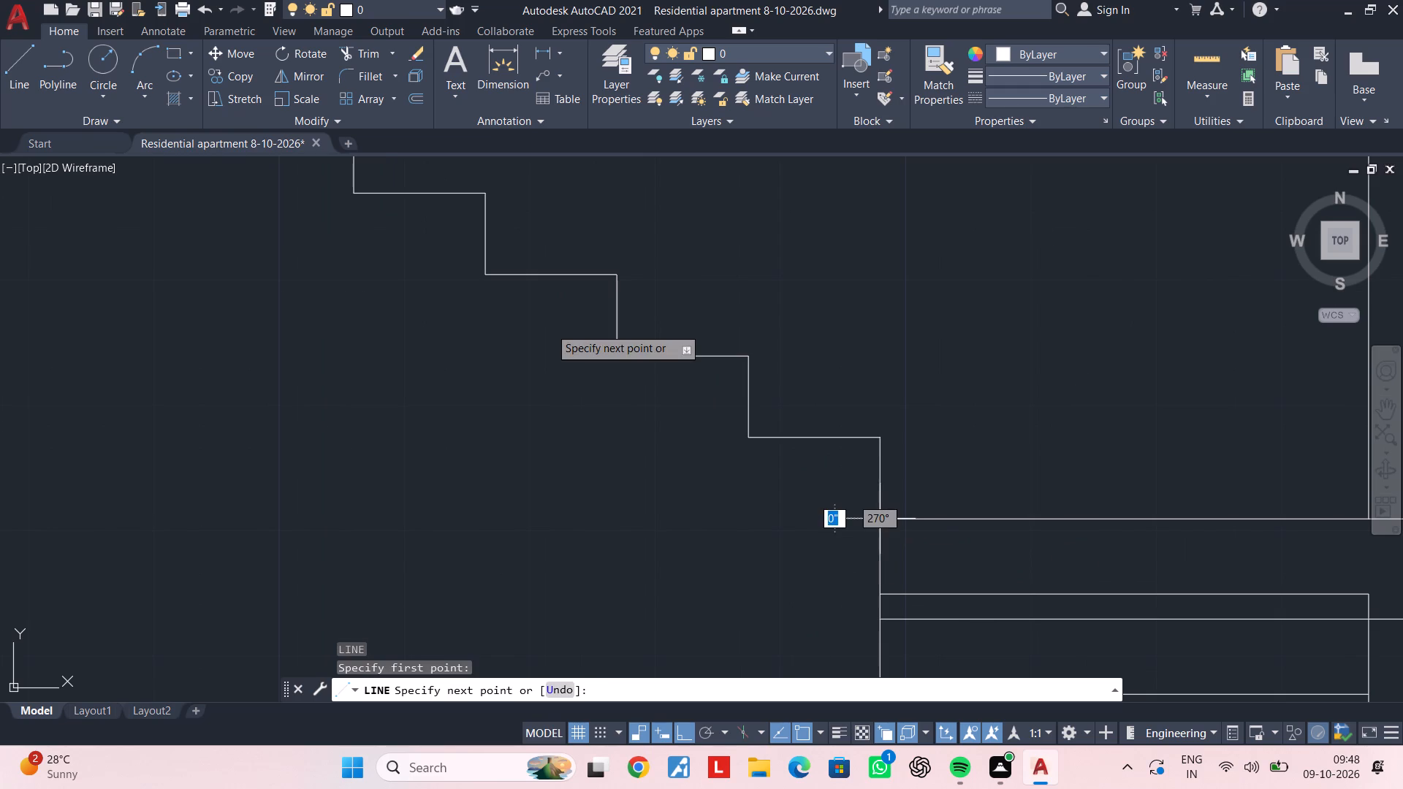
scroll(550, 327, "down", 3)
middle_click_drag(550, 327, 757, 471)
scroll(664, 406, "up", 3)
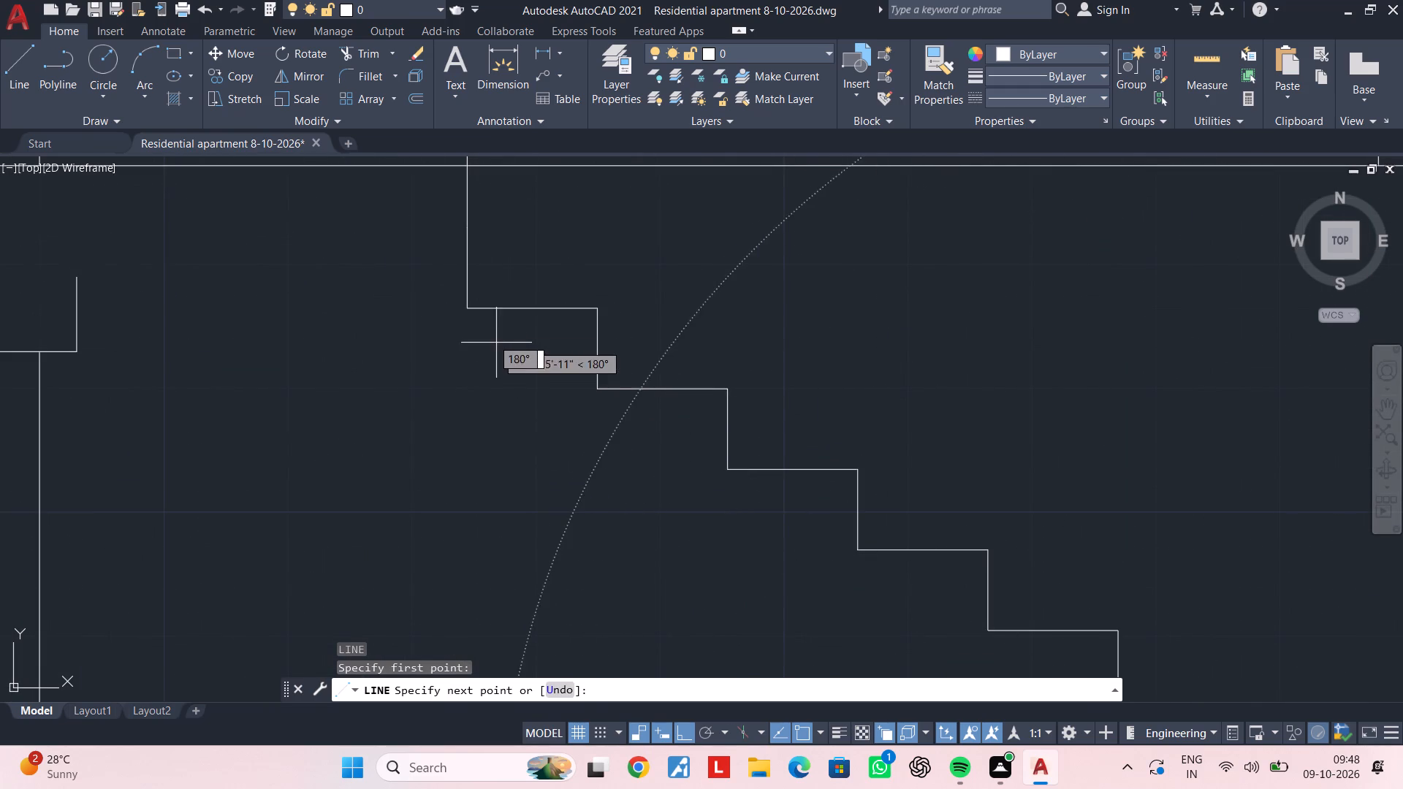
left_click(468, 310)
key("Escape")
scroll(536, 430, "down", 2)
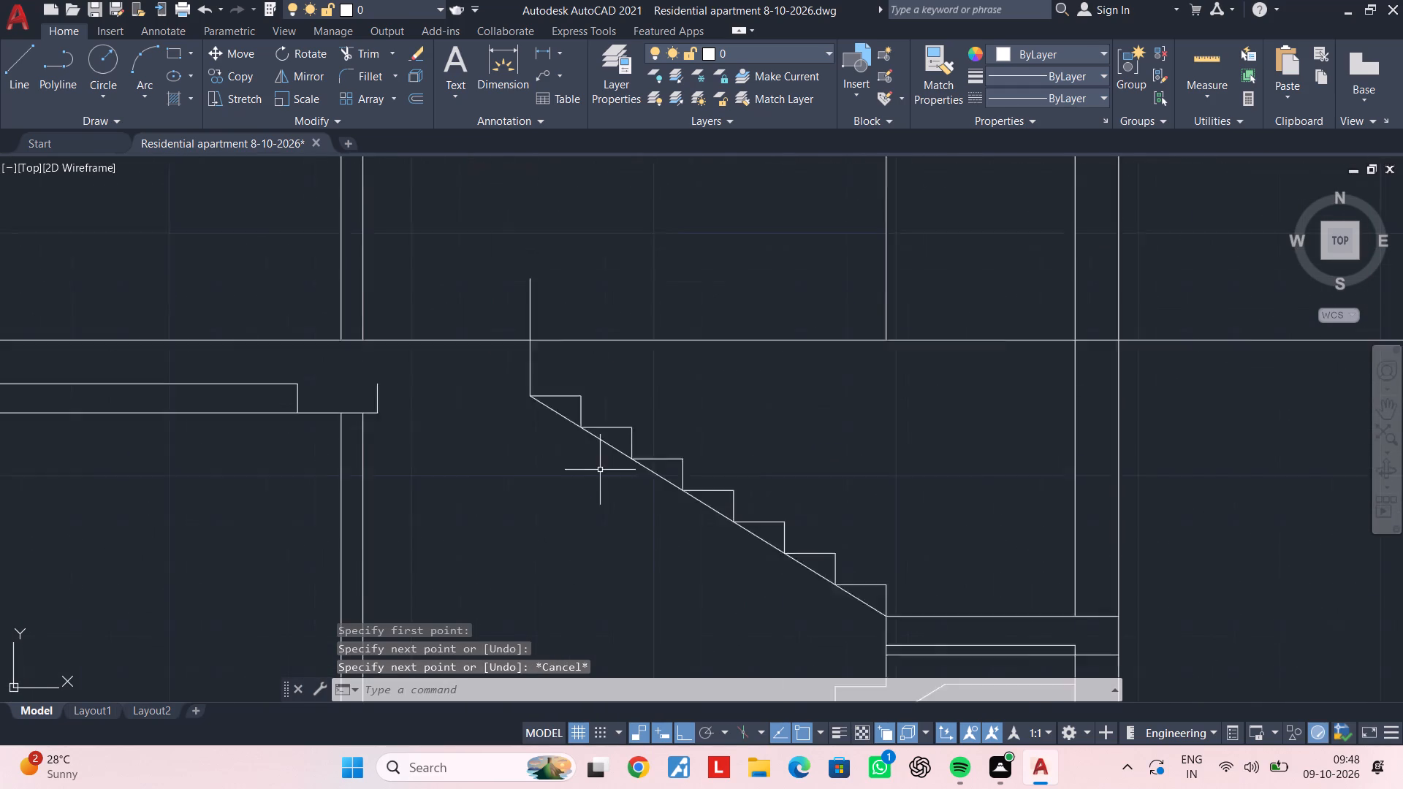
Offset the sloping line 6" downward to form the underside of the flight's waist slab.
scroll(601, 470, "down", 2)
middle_click_drag(602, 470, 626, 381)
key("Escape")
key("Escape")
key("Escape")
type("of 6\"")
key("Return")
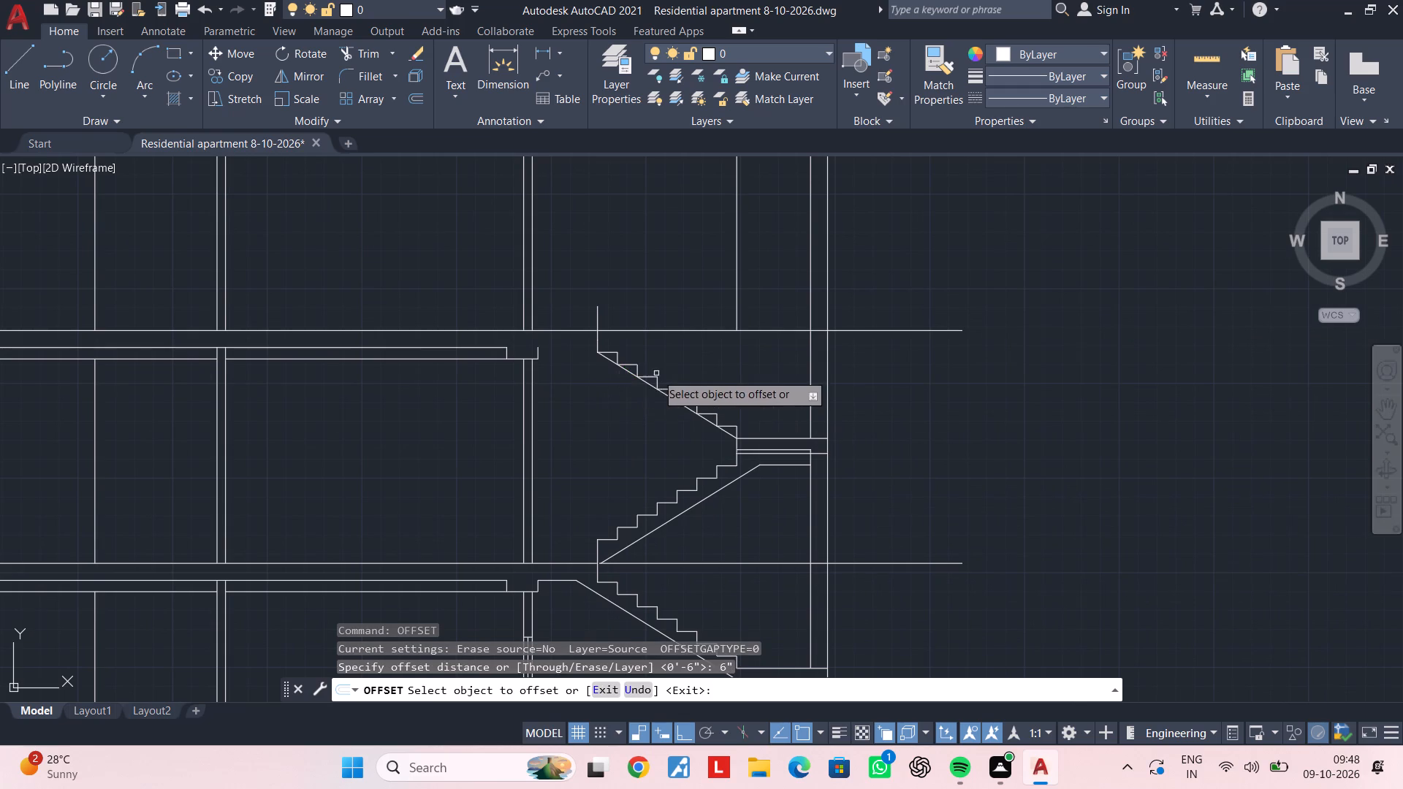
scroll(657, 378, "up", 1)
left_click(670, 403)
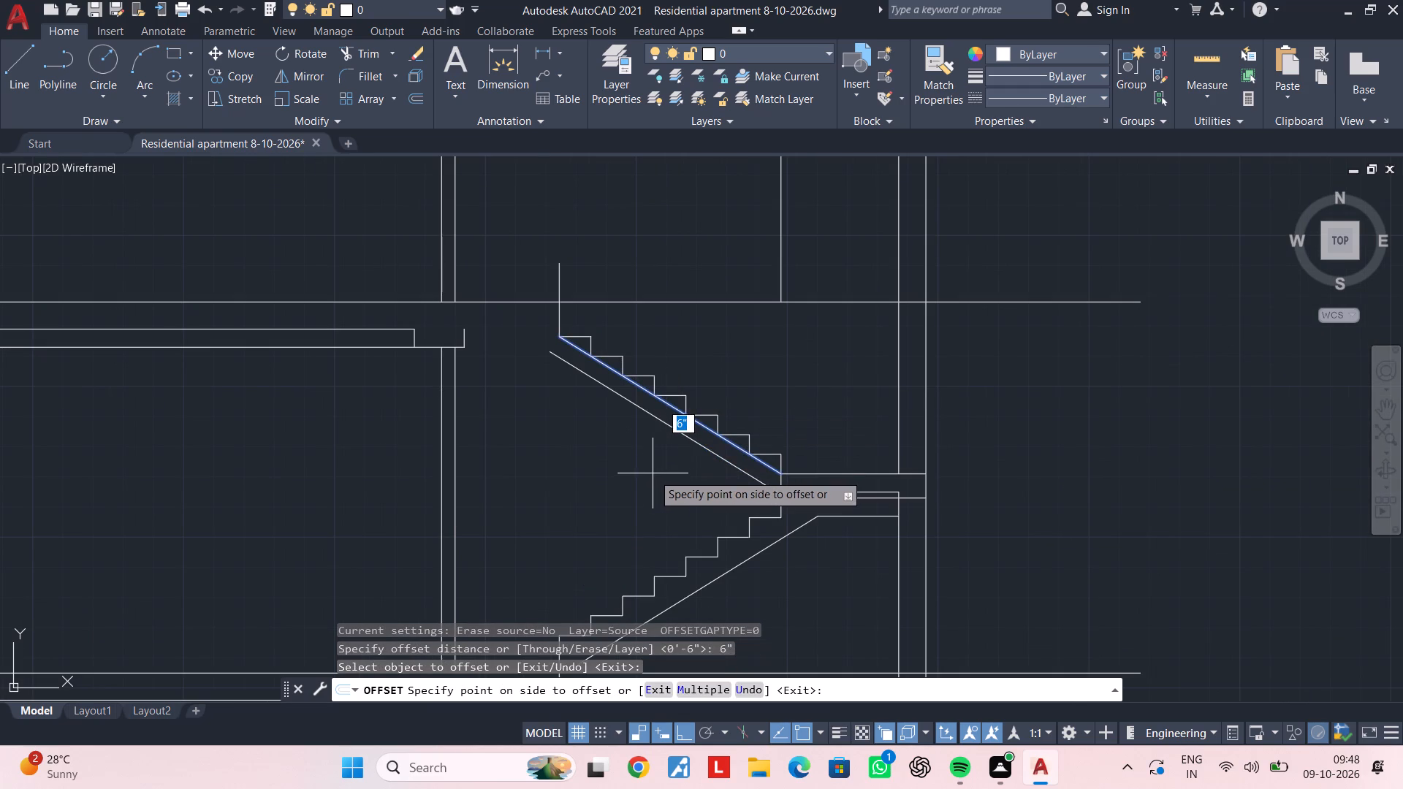
left_click(652, 475)
scroll(798, 495, "up", 3)
key("Escape")
Extend the lower end of the offset waist-slab line to the vertical edge of the mid-landing.
scroll(607, 495, "up", 1)
middle_click_drag(607, 495, 670, 503)
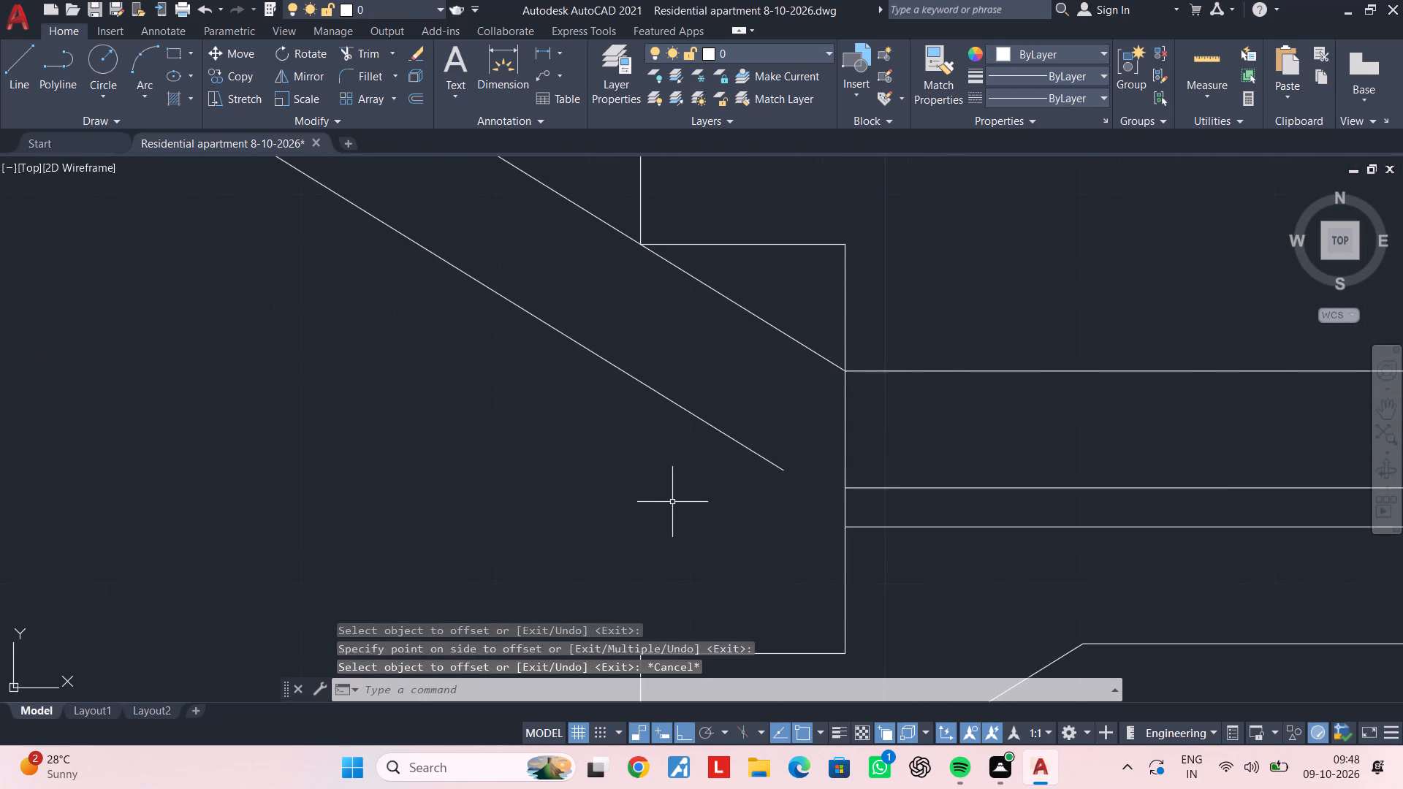
key("e")
key("x")
key("space")
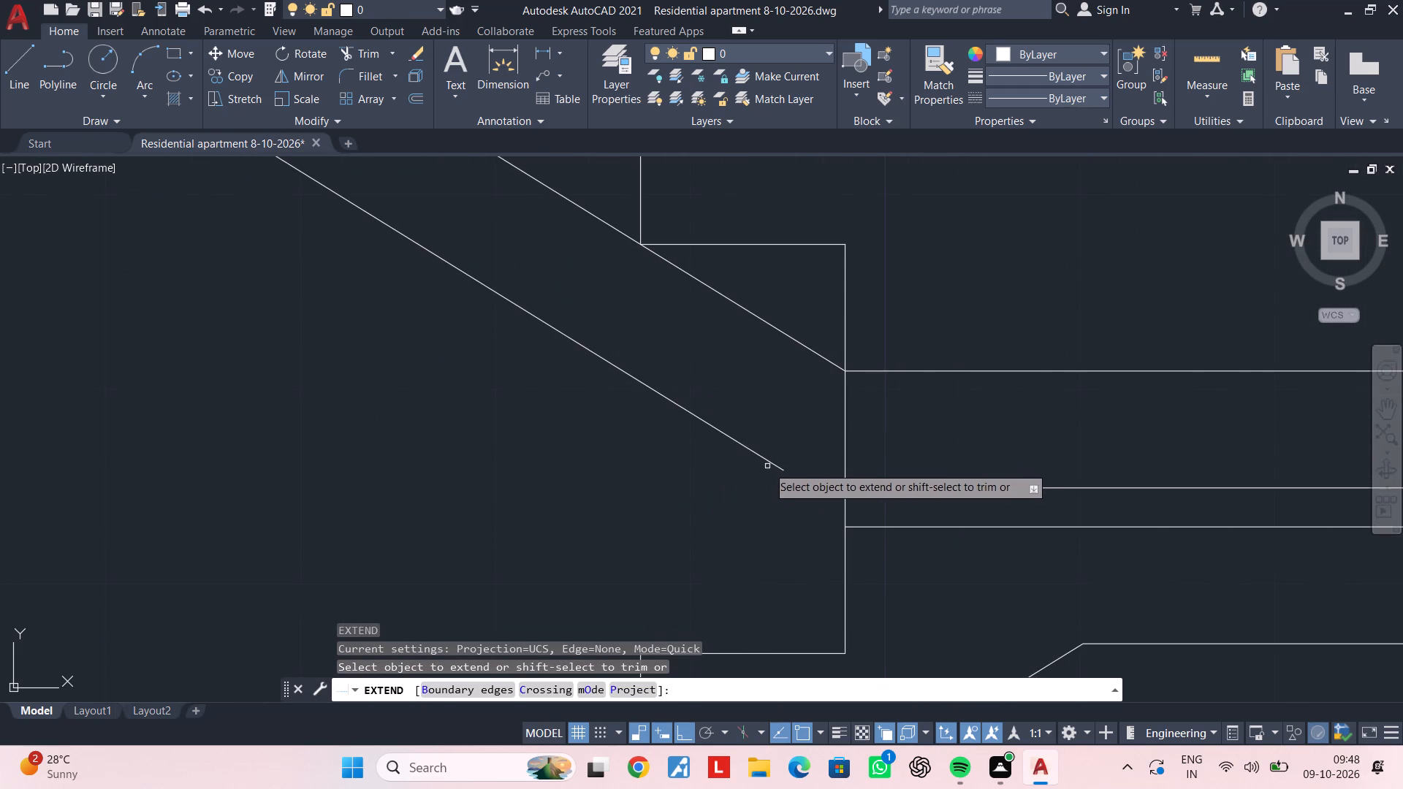
left_click(782, 470)
scroll(764, 505, "down", 3)
middle_click_drag(768, 508, 879, 614)
middle_click_drag(609, 500, 790, 501)
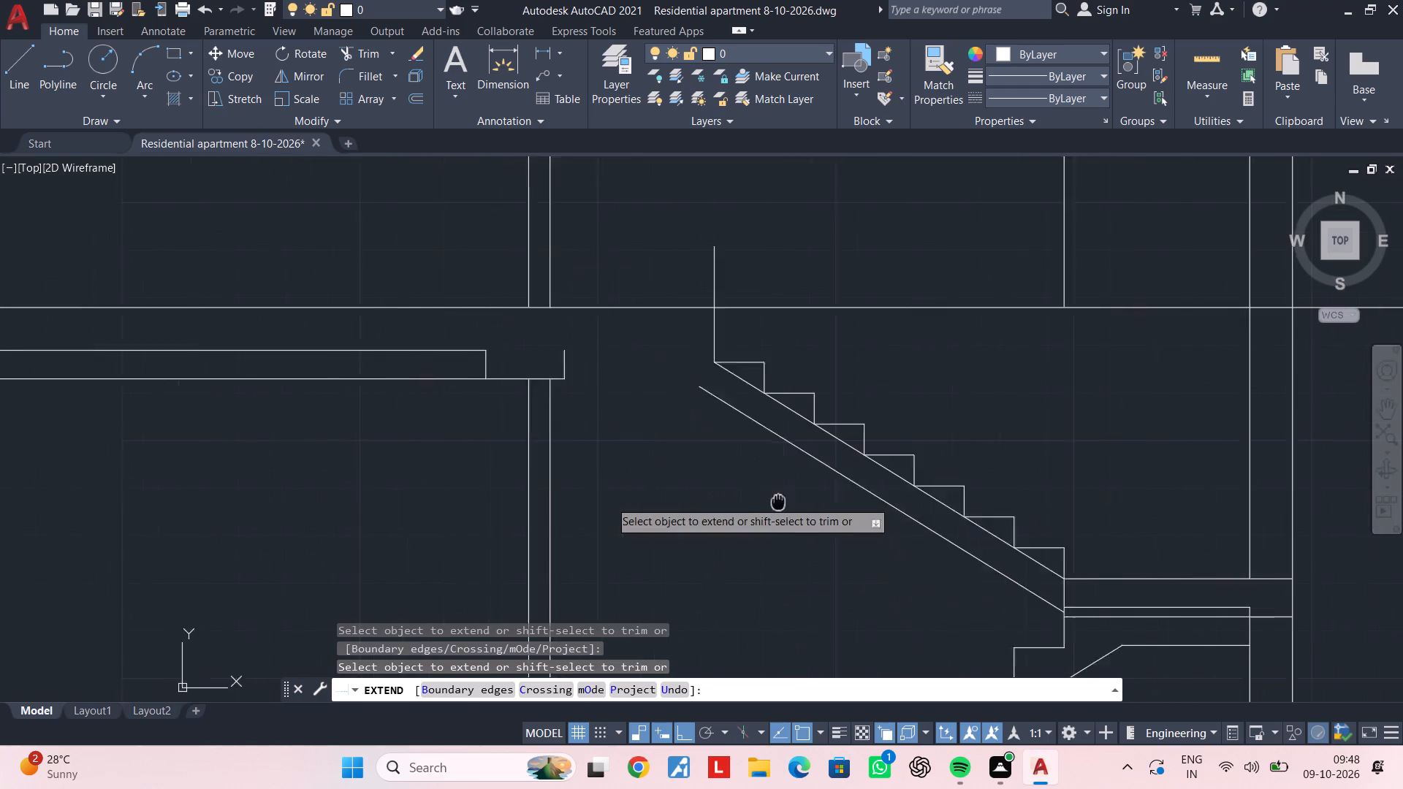
middle_click_drag(790, 501, 825, 502)
key("Escape")
key("Escape")
key("Escape")
key("Escape")
key("Escape")
middle_click_drag(790, 432, 692, 443)
key("Escape")
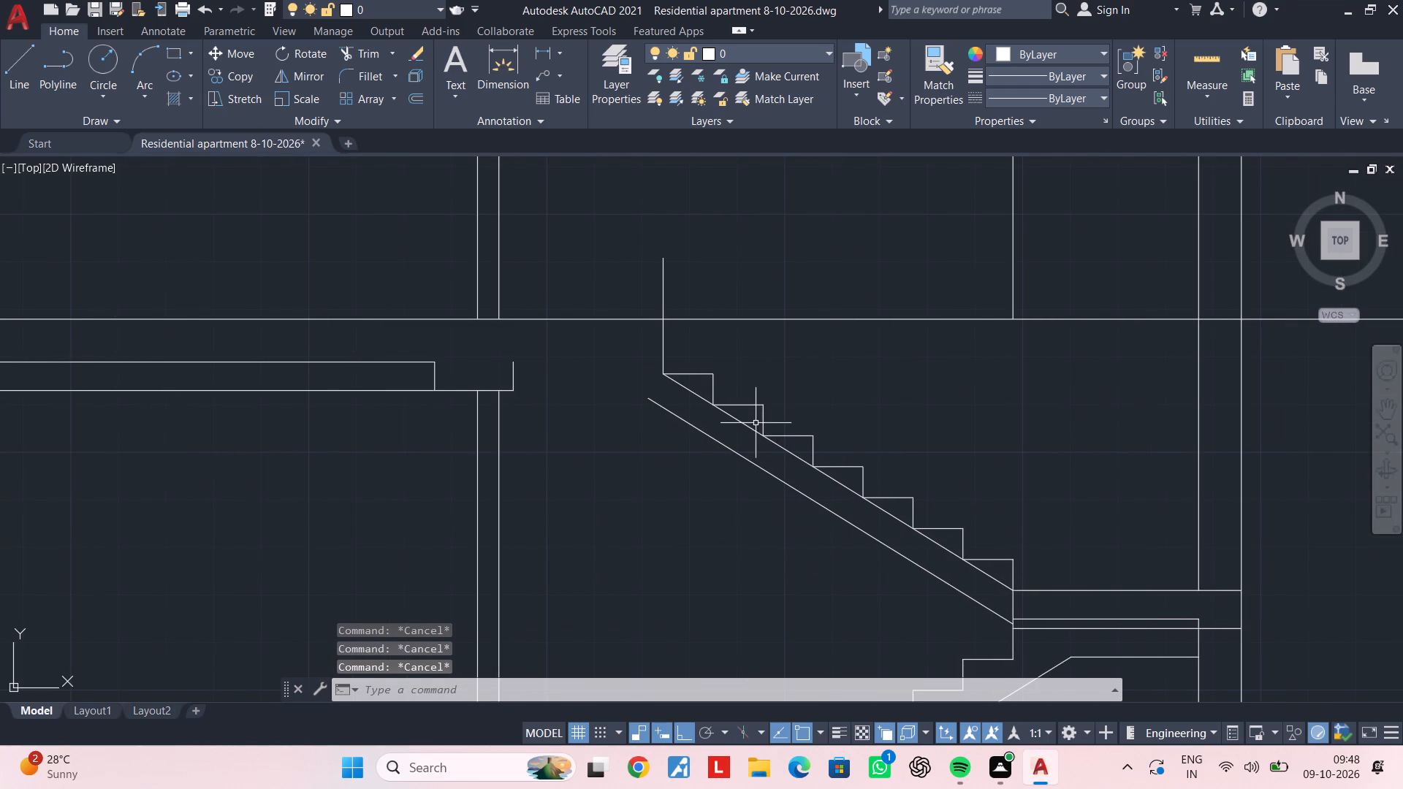
Delete the original sloping line running directly under the upper flight's steps, leaving the offset underside line.
left_click(753, 427)
key("Delete")
middle_click_drag(578, 421, 634, 422)
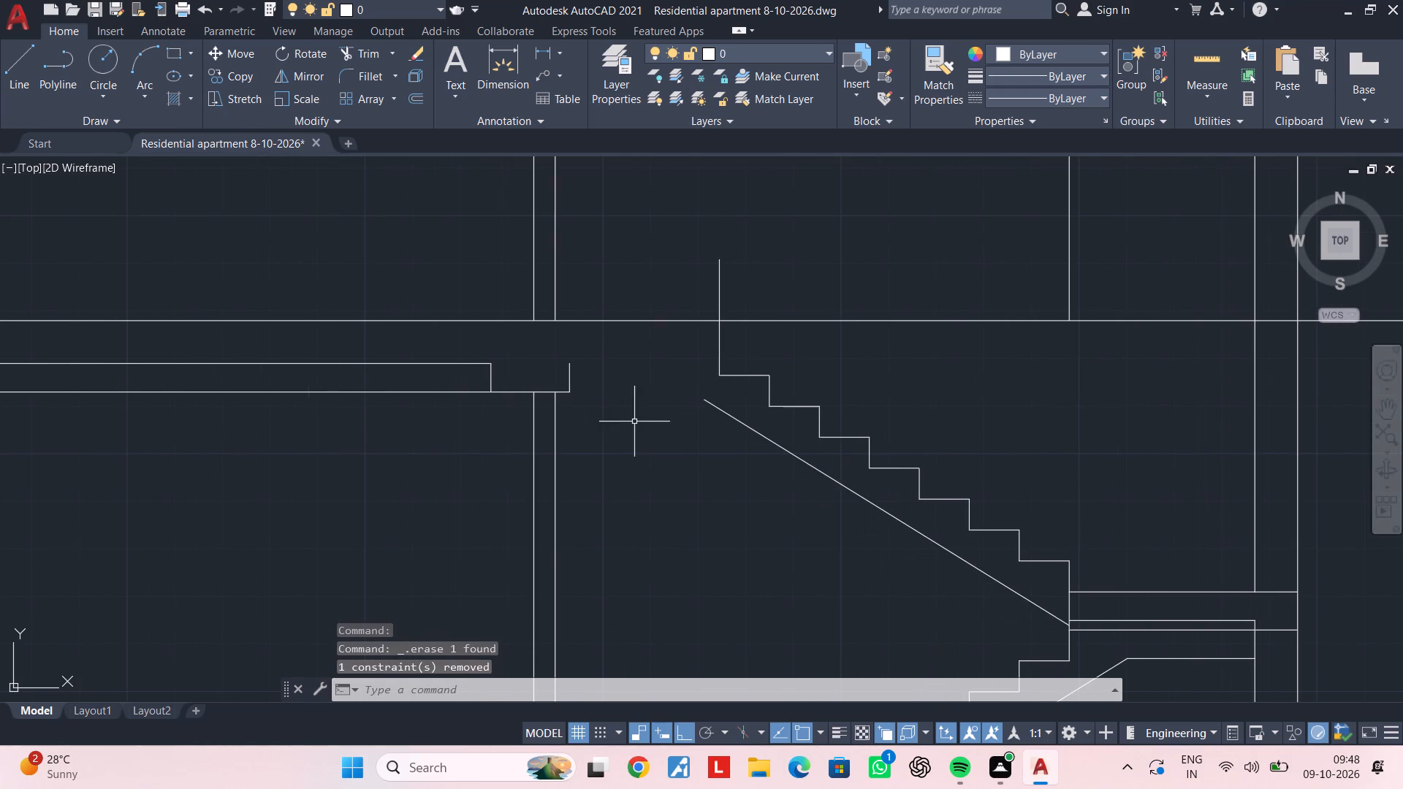
Draw a horizontal line about 2'-5" long from the top of the floor beam's stair-side edge toward the upper flight.
key("Escape")
type("l")
key("space")
scroll(549, 369, "up", 2)
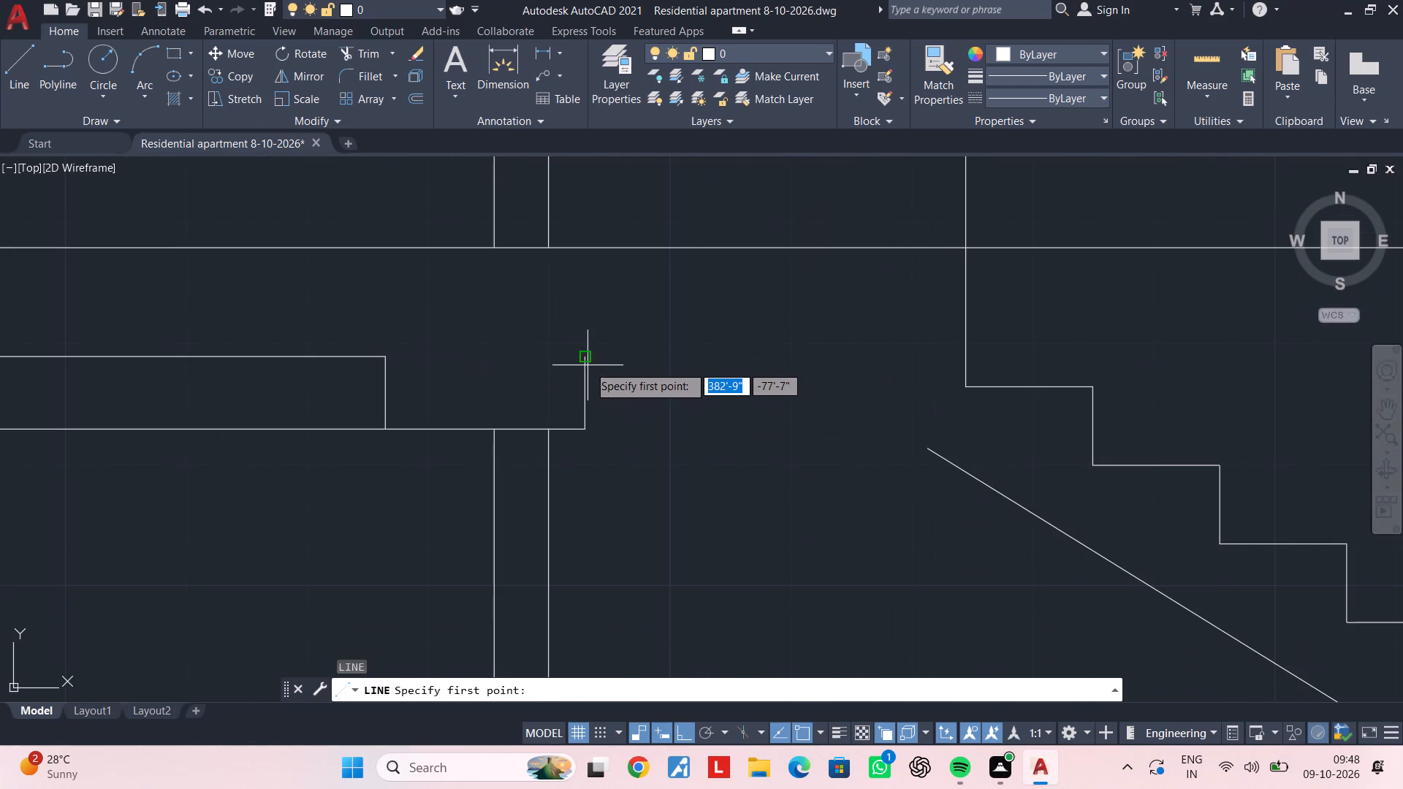
left_click(588, 360)
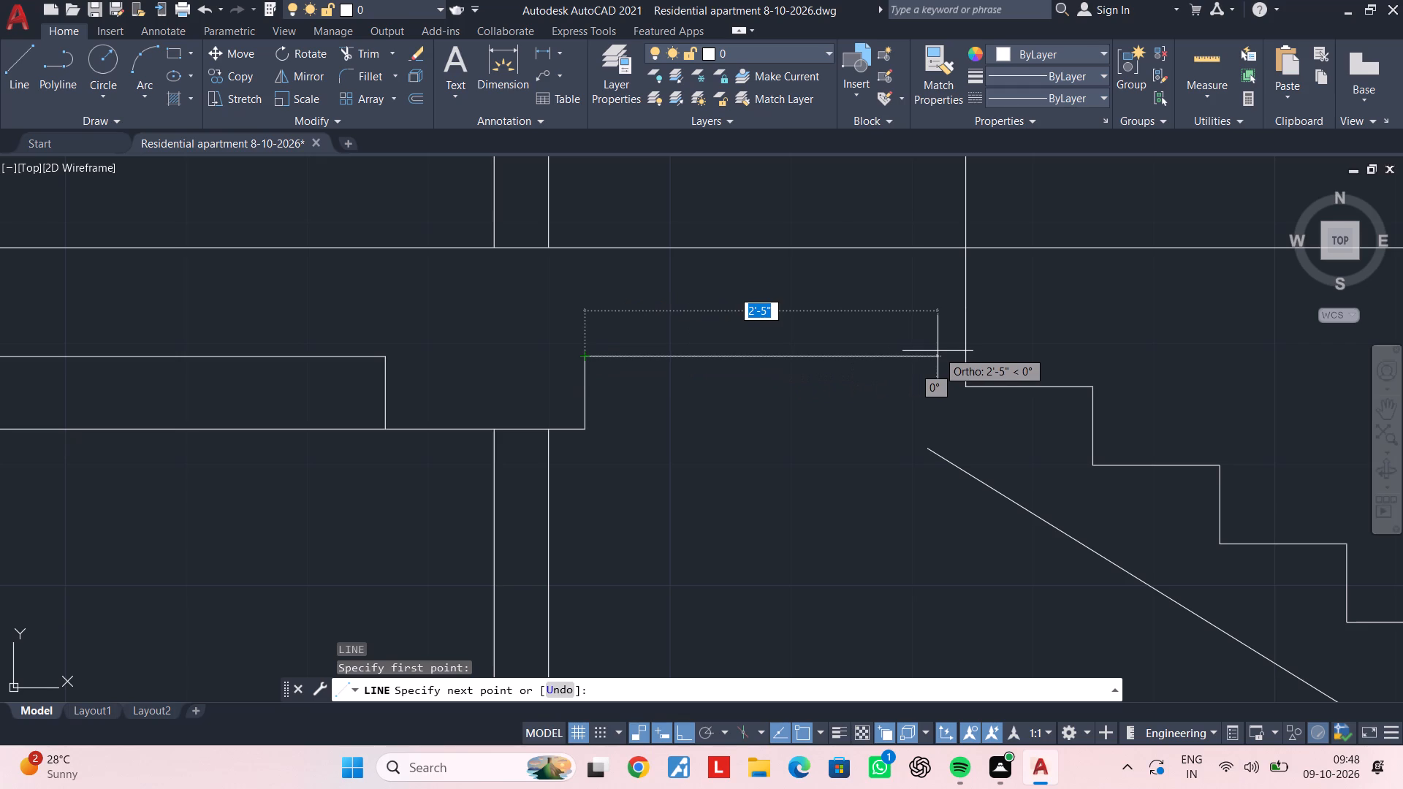
left_click(938, 351)
key("Escape")
key("Escape")
key("Escape")
key("Escape")
key("Escape")
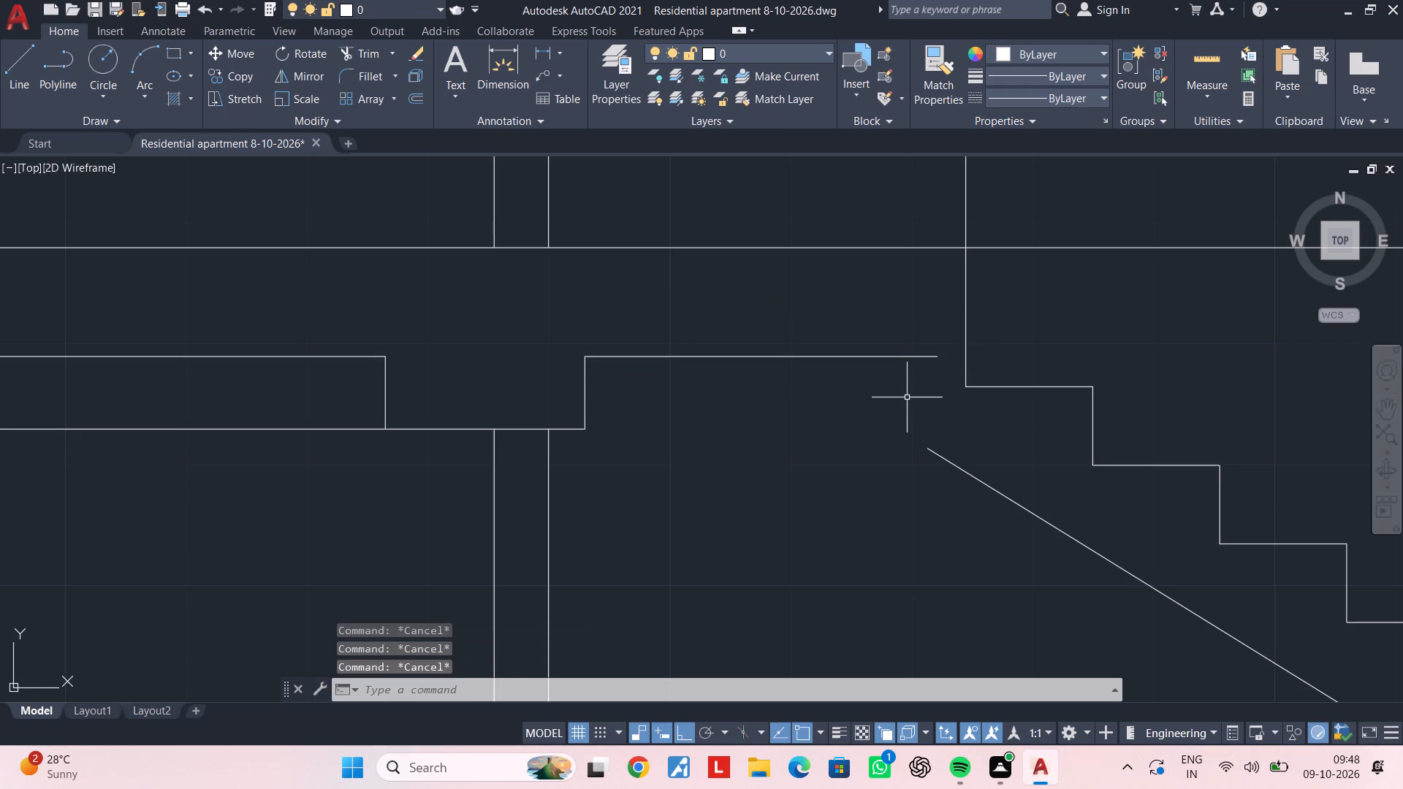
Extend the upper end of the flight's waist-slab underside line to the new horizontal slab line.
type("ex")
key("space")
left_click(938, 458)
key("Escape")
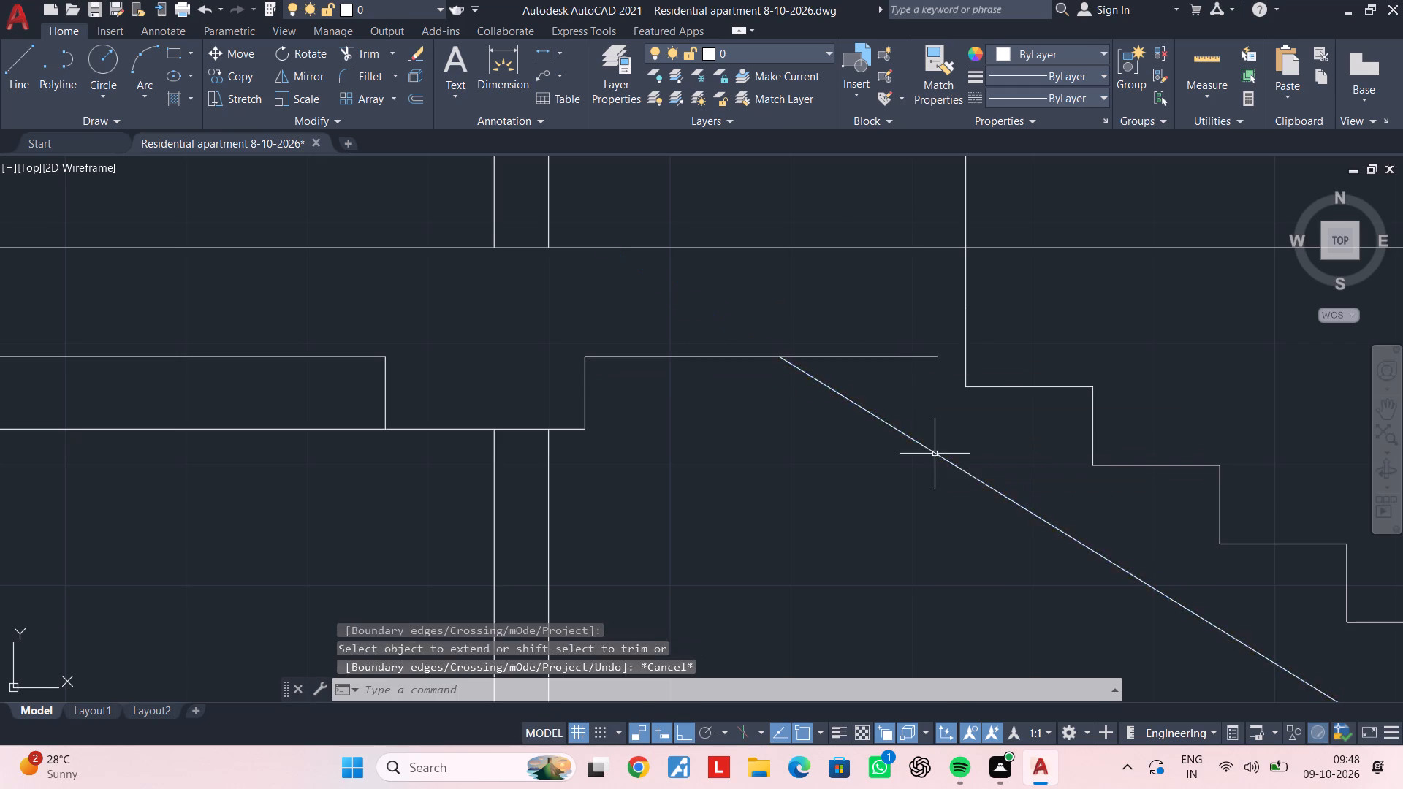
Trim the part of the horizontal slab line that projects past the sloping waist-slab underside.
key("Escape")
key("t")
key("r")
key("space")
left_click(885, 359)
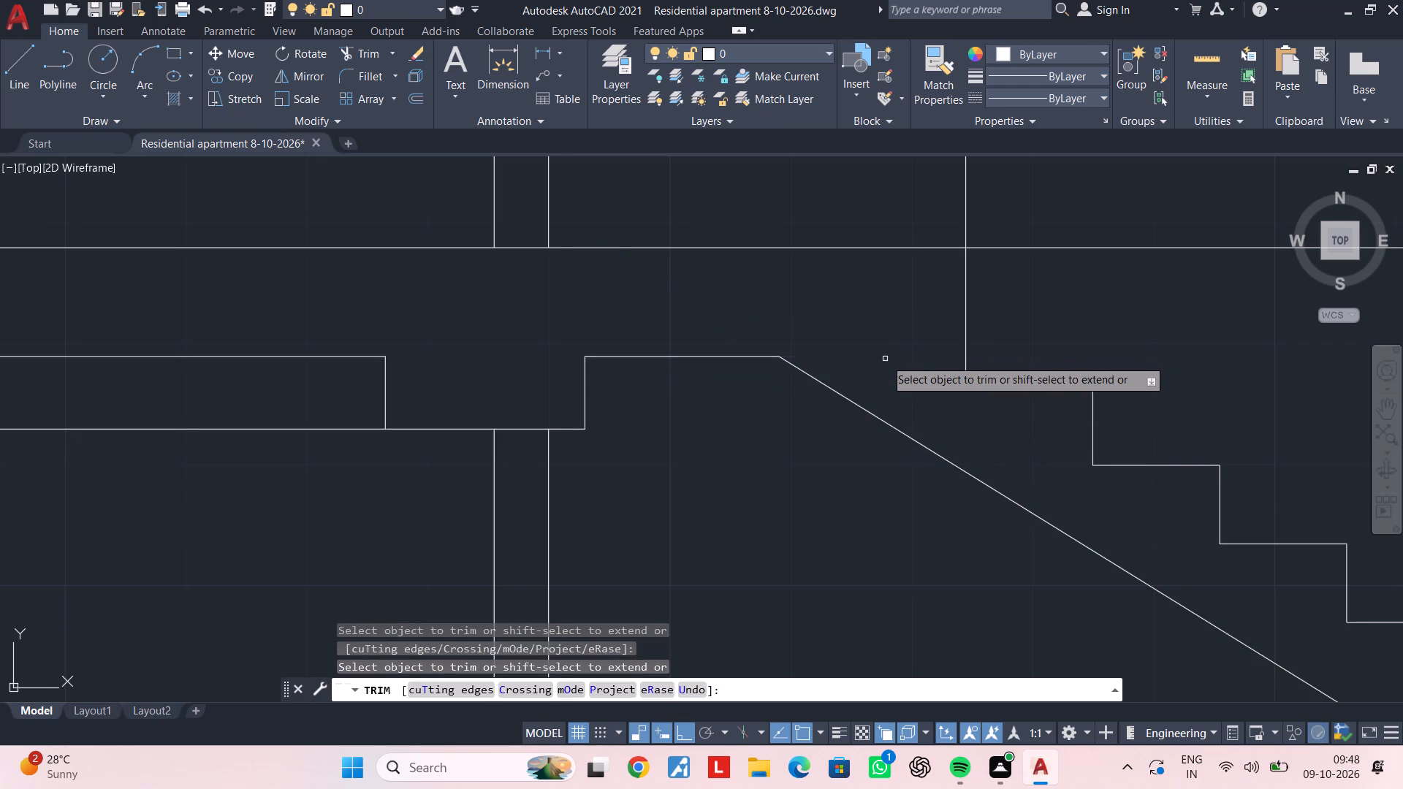
key("Escape")
Trim the vertical segment between the mid-landing's top line and the line below it, where the upper flight meets the landing.
scroll(885, 359, "down", 4)
middle_click_drag(885, 359, 769, 371)
middle_click_drag(777, 433, 753, 339)
middle_click_drag(753, 359, 732, 368)
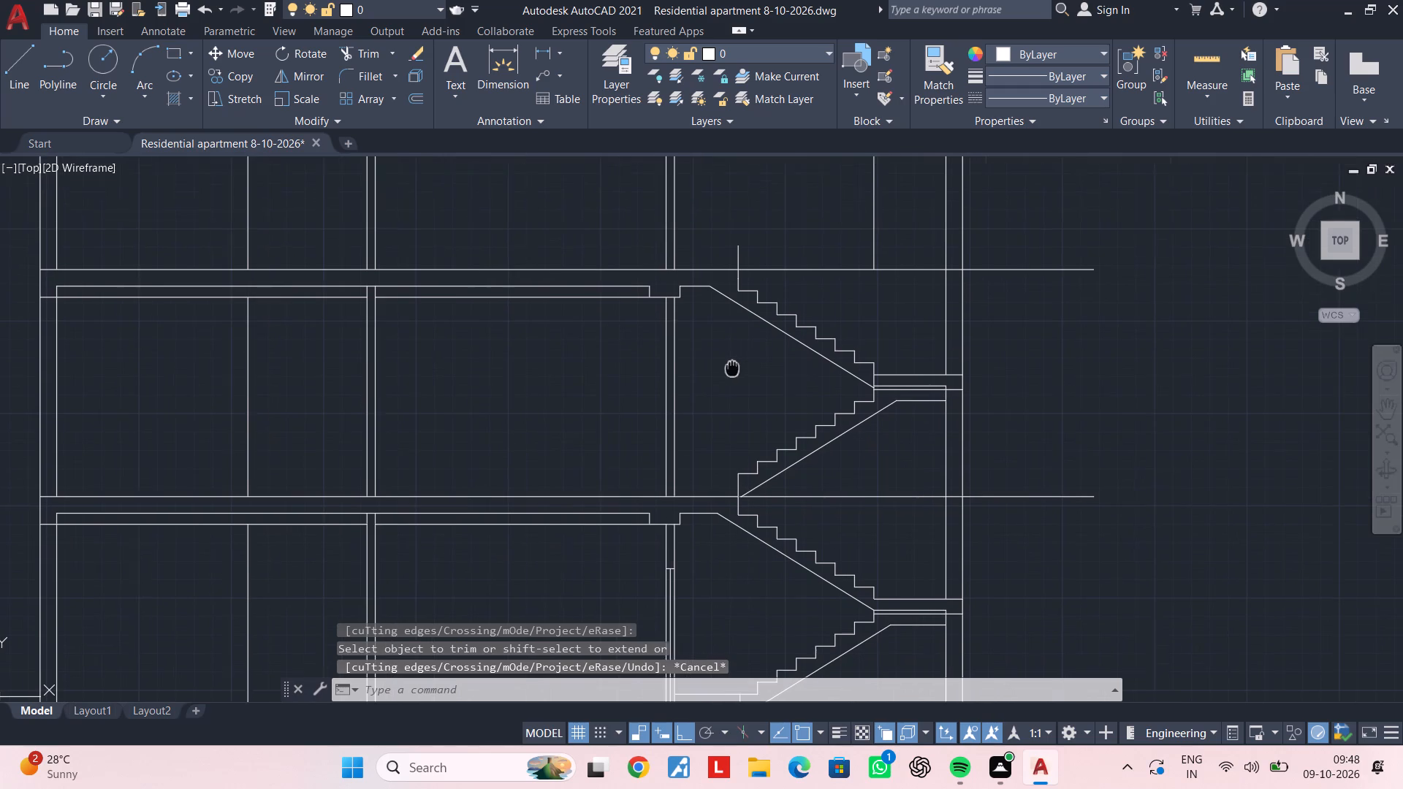
middle_click_drag(732, 368, 726, 370)
key("Escape")
key("Escape")
key("Escape")
middle_click_drag(742, 376, 719, 327)
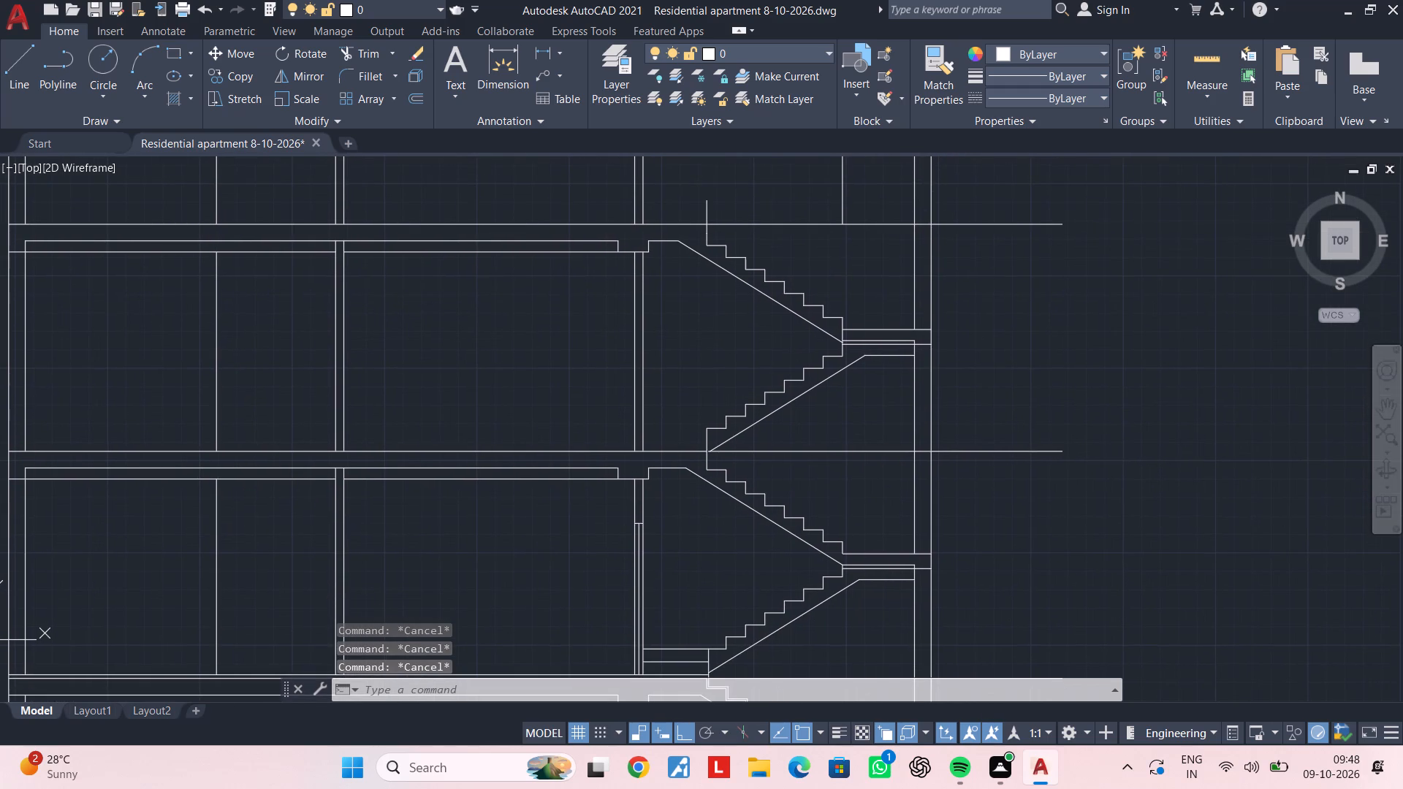
middle_click_drag(719, 327, 689, 356)
scroll(802, 373, "up", 6)
middle_click_drag(848, 354, 813, 405)
key("Escape")
key("Escape")
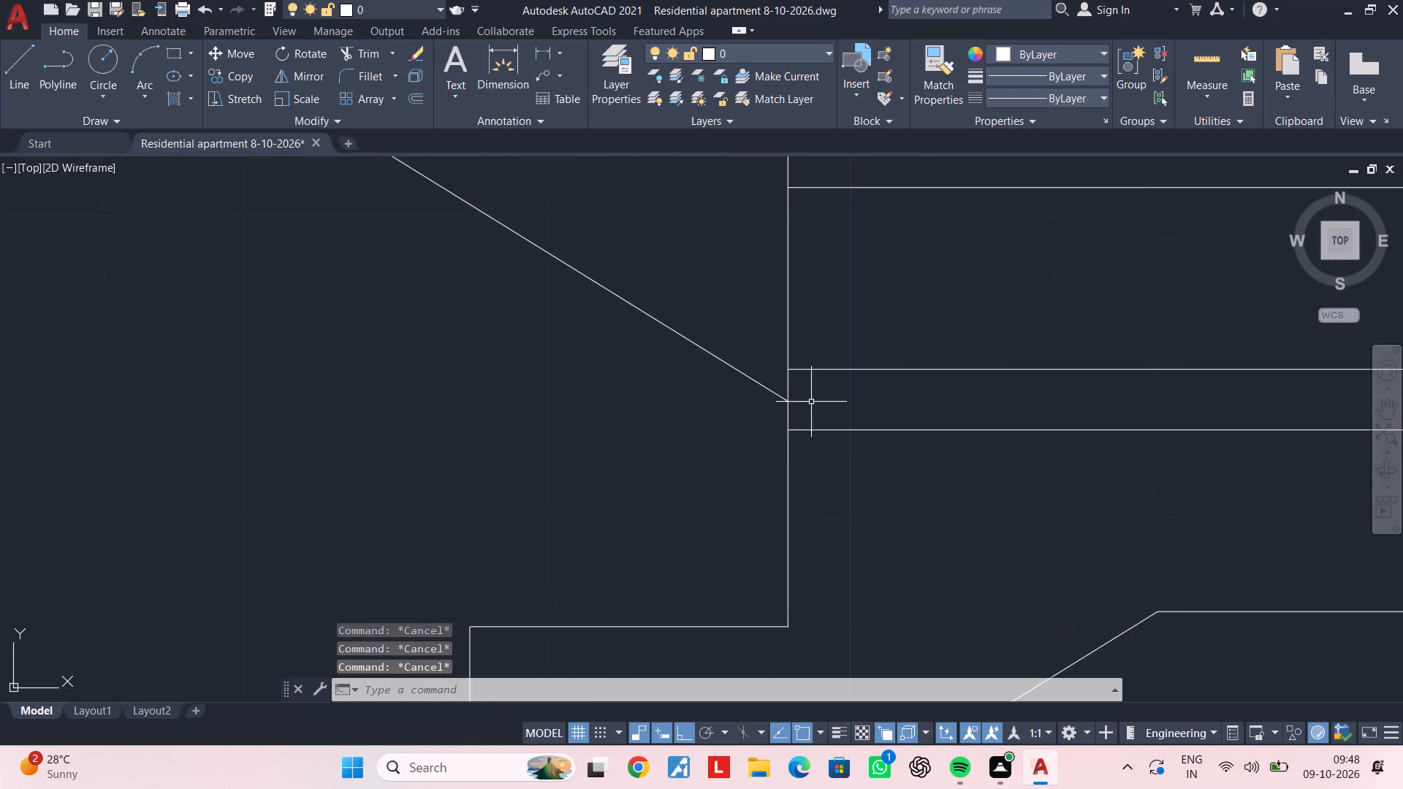
key("t")
key("r")
key("space")
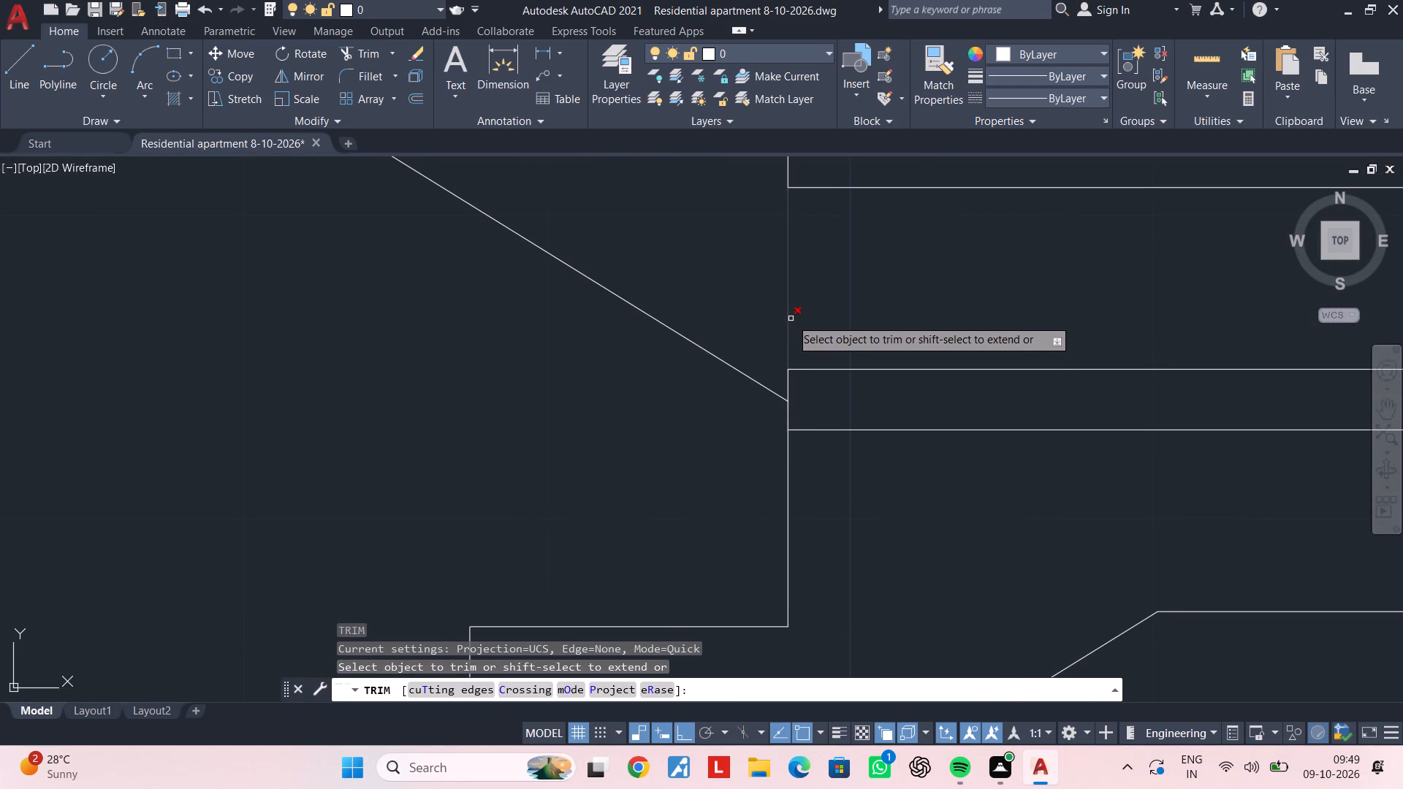
left_click(790, 319)
scroll(796, 329, "down", 3)
scroll(876, 406, "down", 3)
middle_click_drag(878, 410, 655, 335)
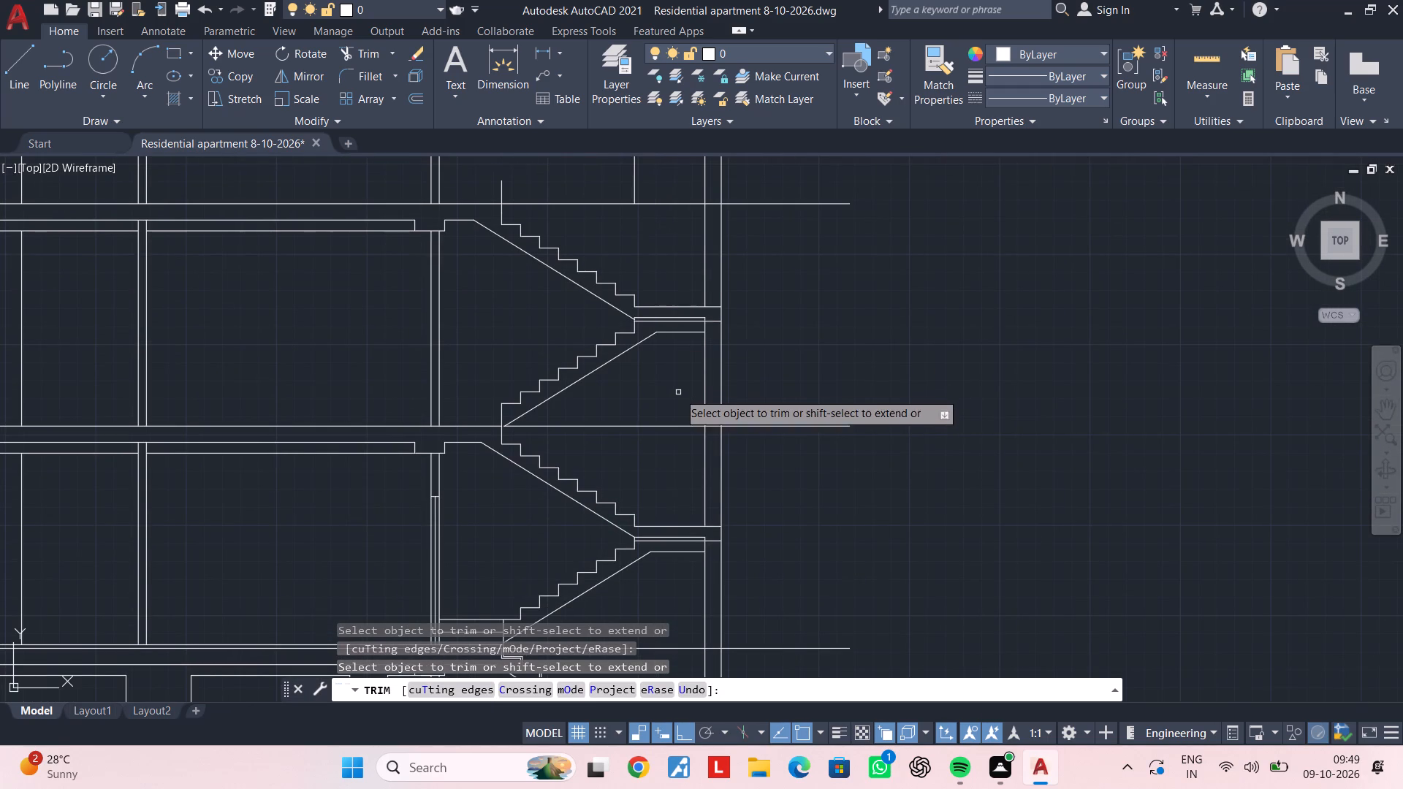
key("Escape")
key("Escape")
key("Escape")
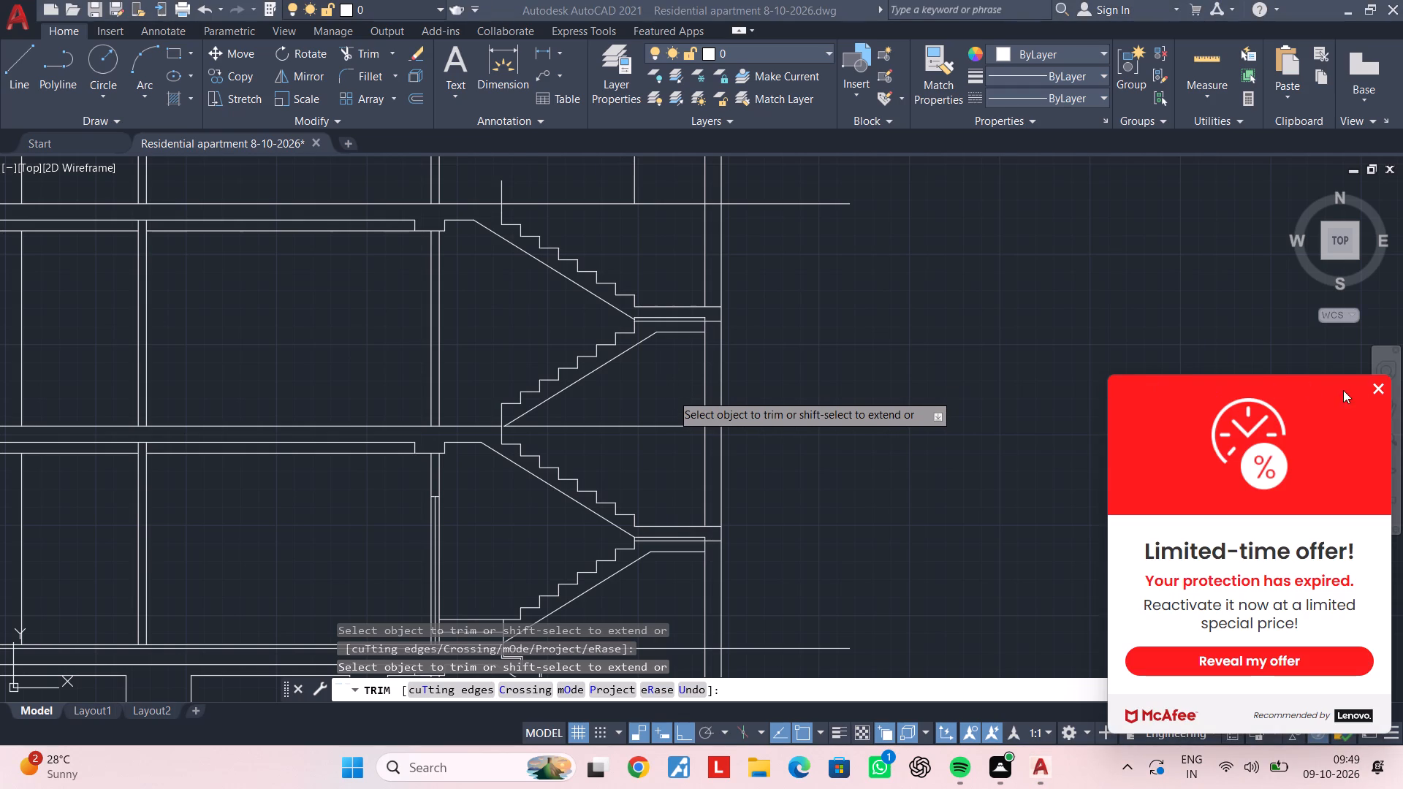
Dismiss the antivirus offer pop-up and save the drawing.
left_click(1380, 386)
key("Escape")
key("Escape")
middle_click_drag(683, 370, 685, 369)
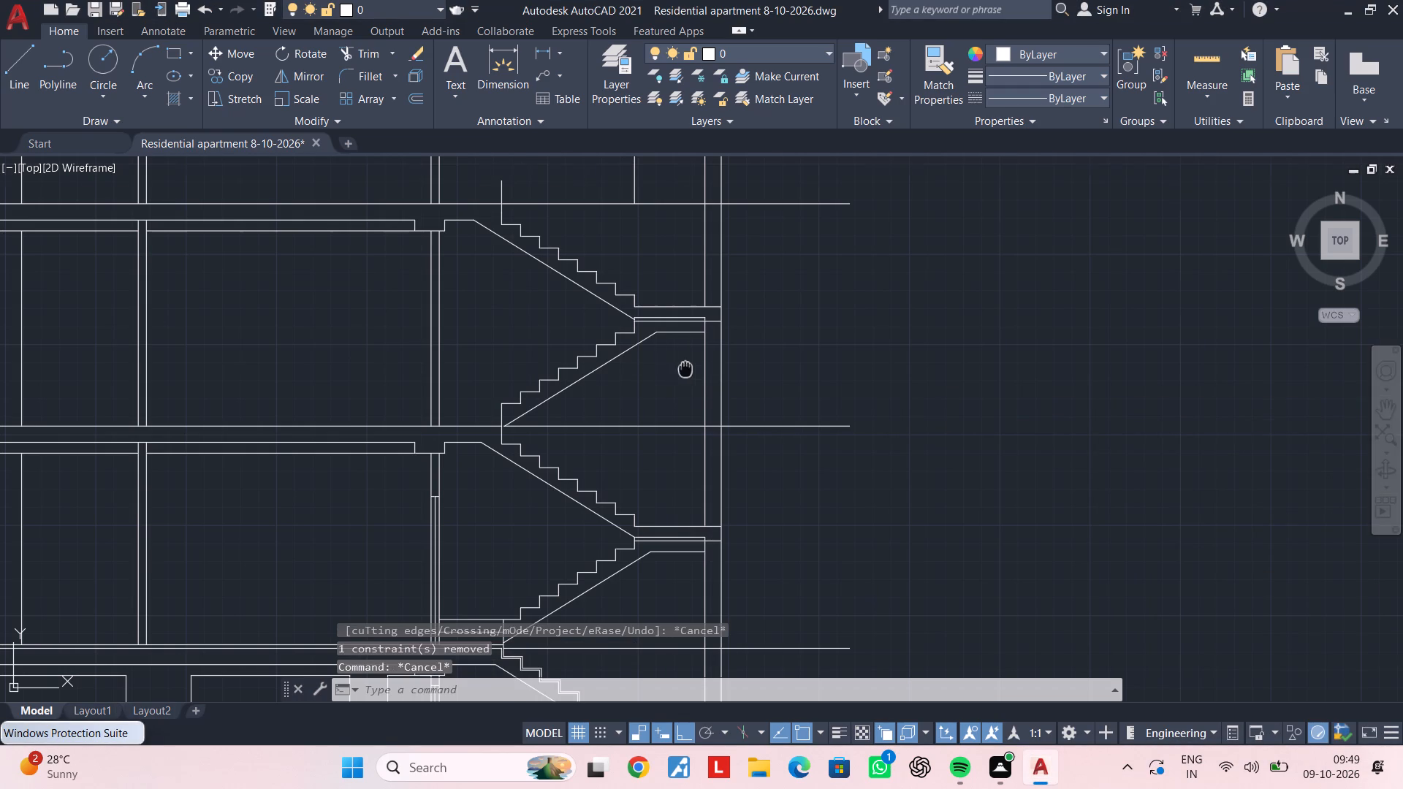
middle_click_drag(685, 369, 787, 317)
key("ctrl+s")
key("ctrl+s")
Examine the completed stair flights and the empty storeys above the topmost floor line in the section.
middle_click_drag(648, 312, 664, 362)
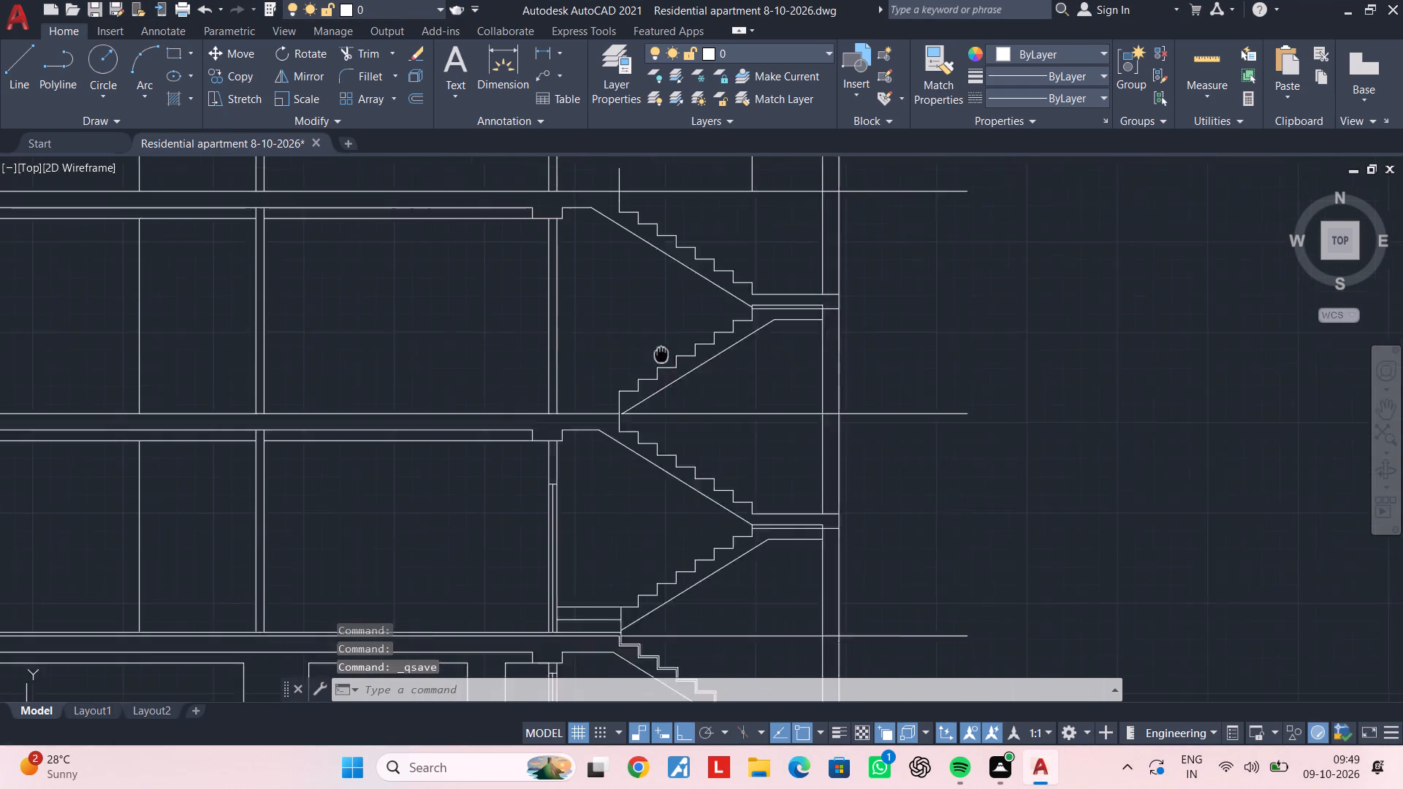
middle_click_drag(664, 362, 691, 456)
middle_click_drag(668, 421, 687, 373)
middle_click_drag(681, 362, 681, 395)
middle_click_drag(653, 395, 697, 335)
scroll(699, 317, "down", 1)
middle_click_drag(699, 317, 692, 351)
middle_click_drag(687, 343, 673, 412)
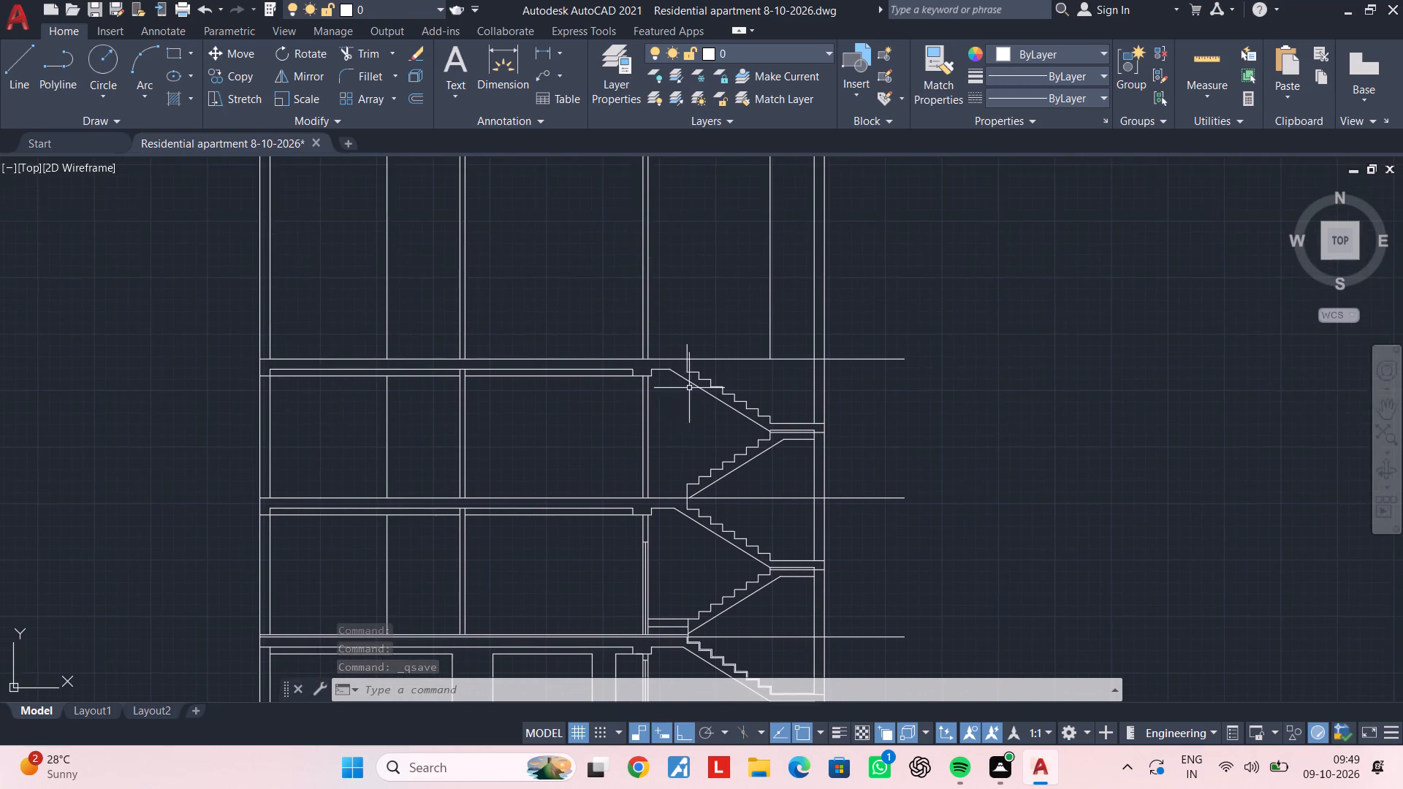
scroll(700, 374, "up", 2)
middle_click_drag(723, 360, 665, 429)
scroll(701, 408, "down", 2)
middle_click_drag(733, 344, 667, 449)
scroll(685, 404, "down", 2)
scroll(685, 404, "up", 3)
scroll(685, 404, "down", 2)
middle_click_drag(685, 404, 699, 377)
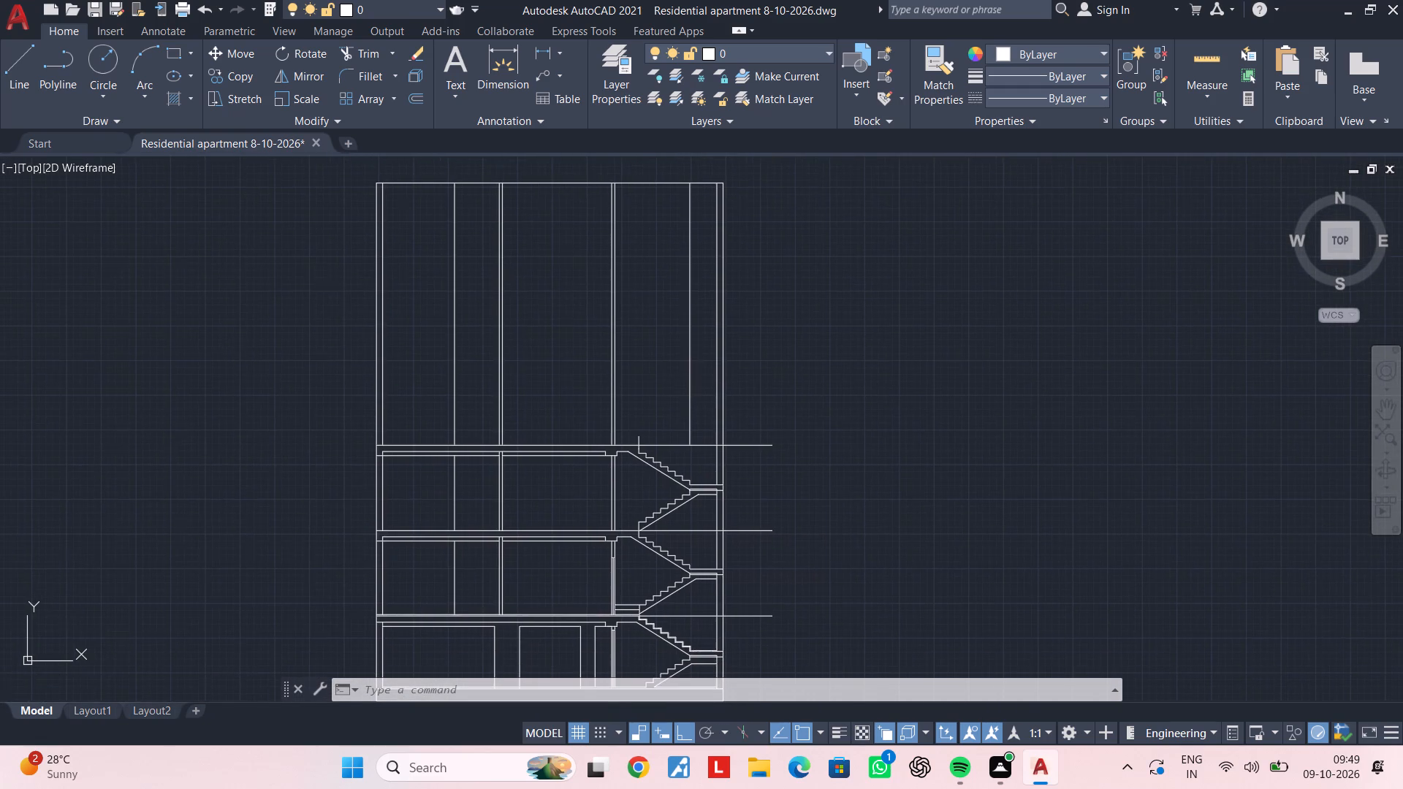
scroll(688, 441, "up", 2)
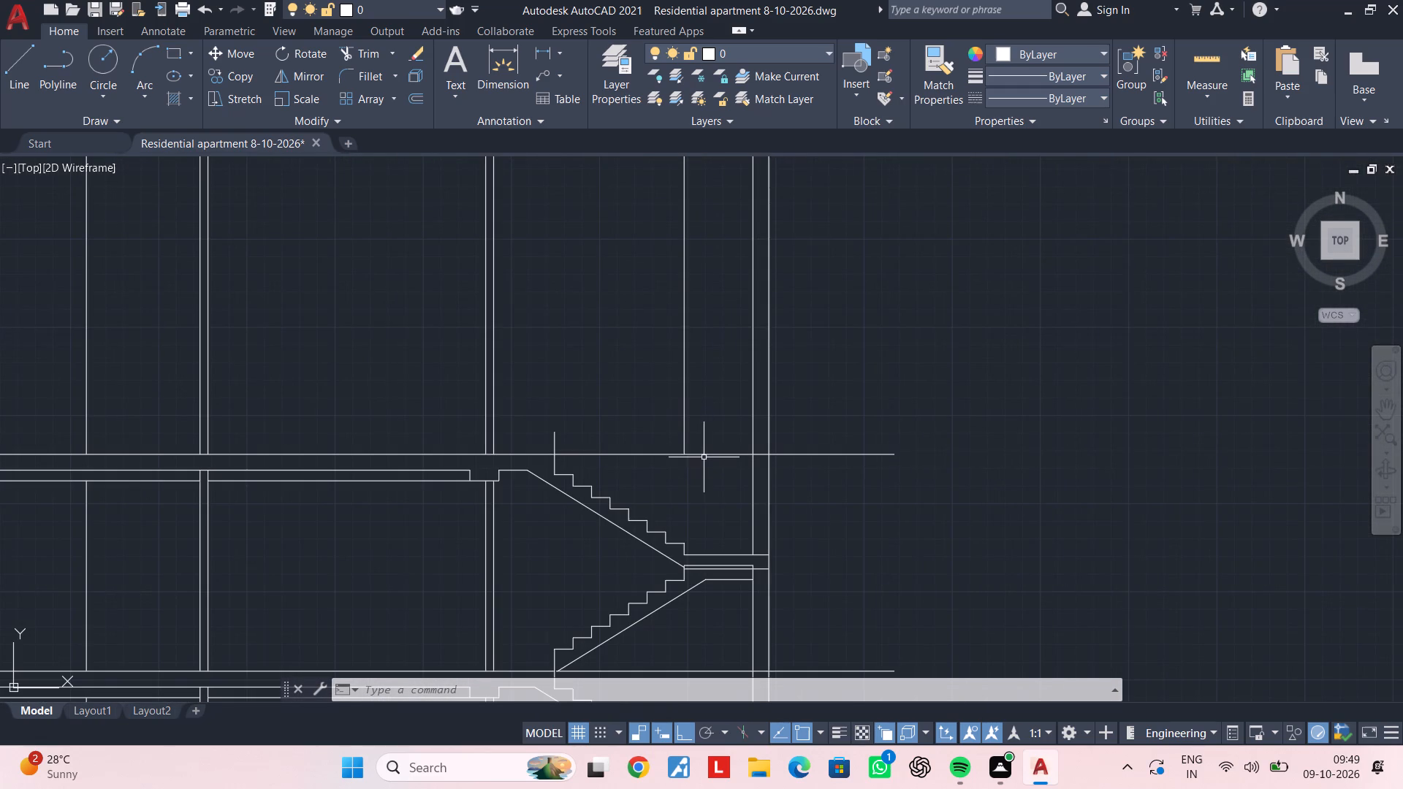
scroll(703, 458, "down", 3)
middle_click_drag(702, 460, 693, 382)
scroll(693, 477, "up", 2)
middle_click_drag(686, 374, 684, 547)
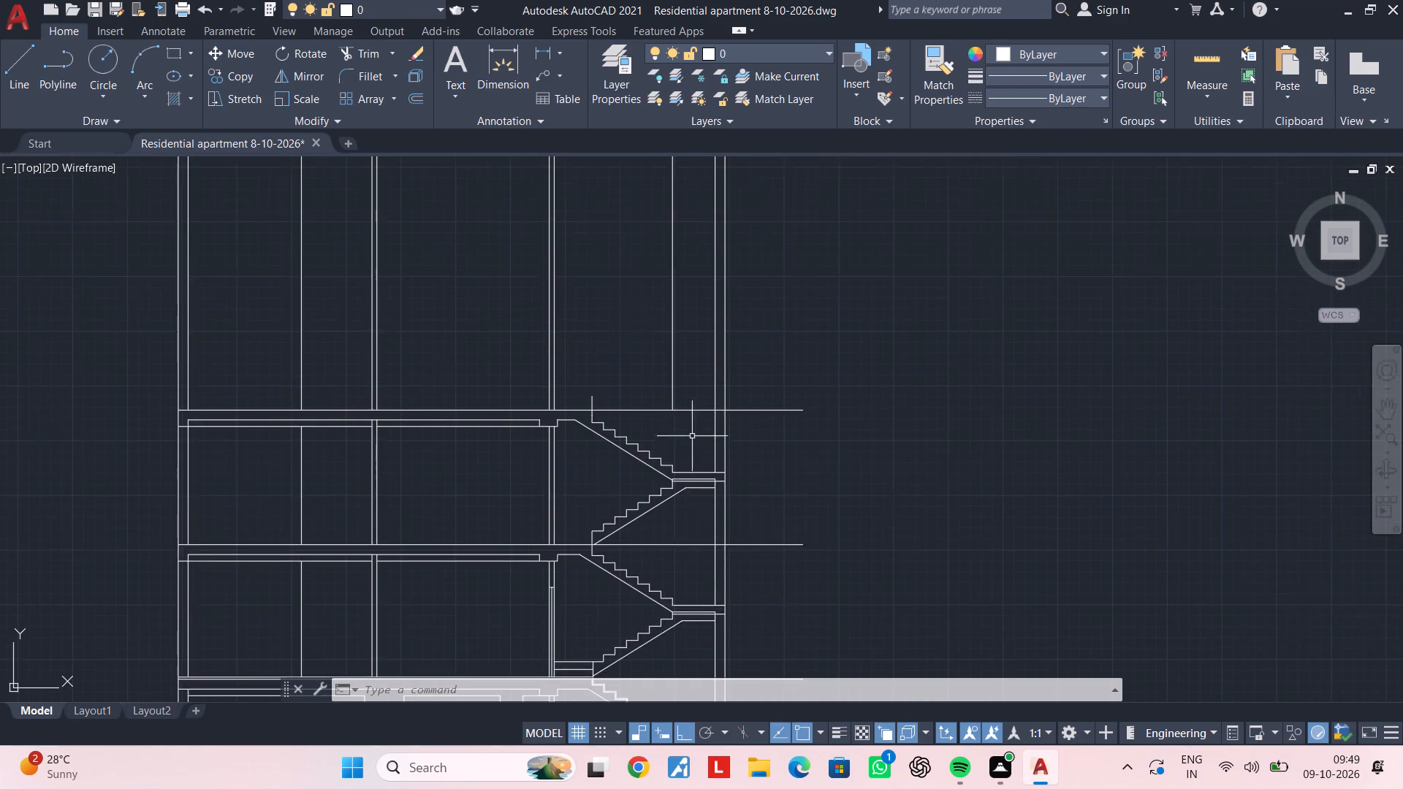
scroll(692, 435, "up", 2)
middle_click_drag(664, 419, 654, 484)
key("Escape")
key("Escape")
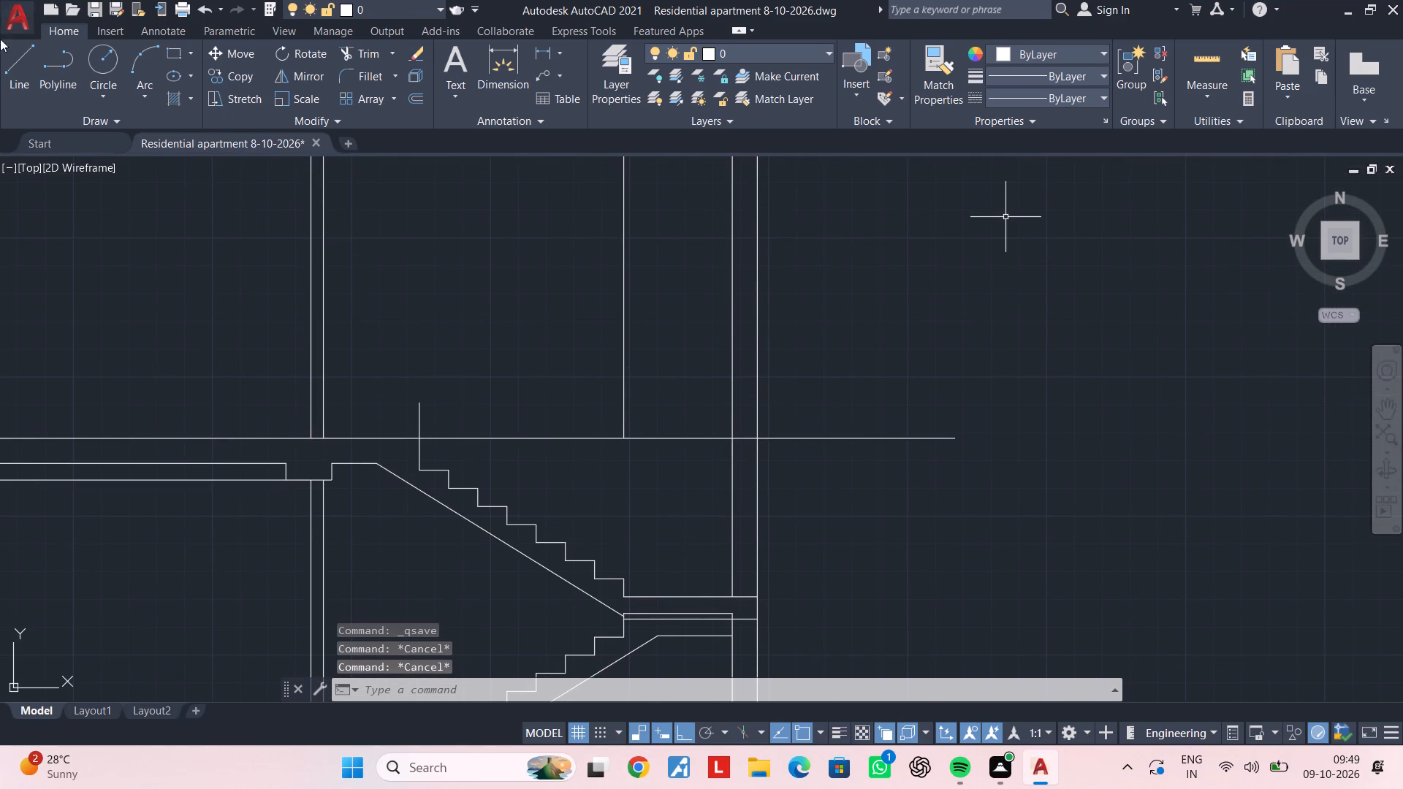
middle_click_drag(527, 327, 527, 355)
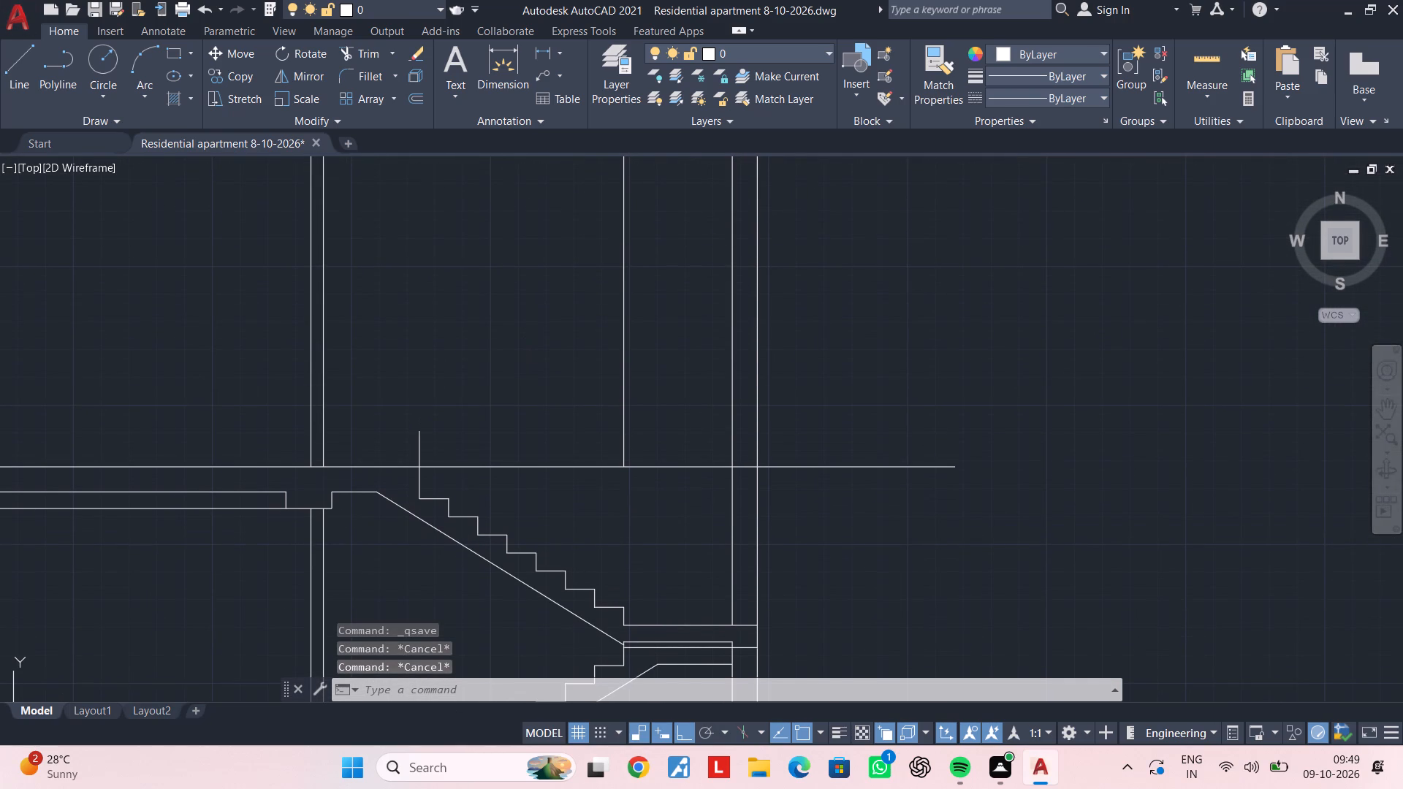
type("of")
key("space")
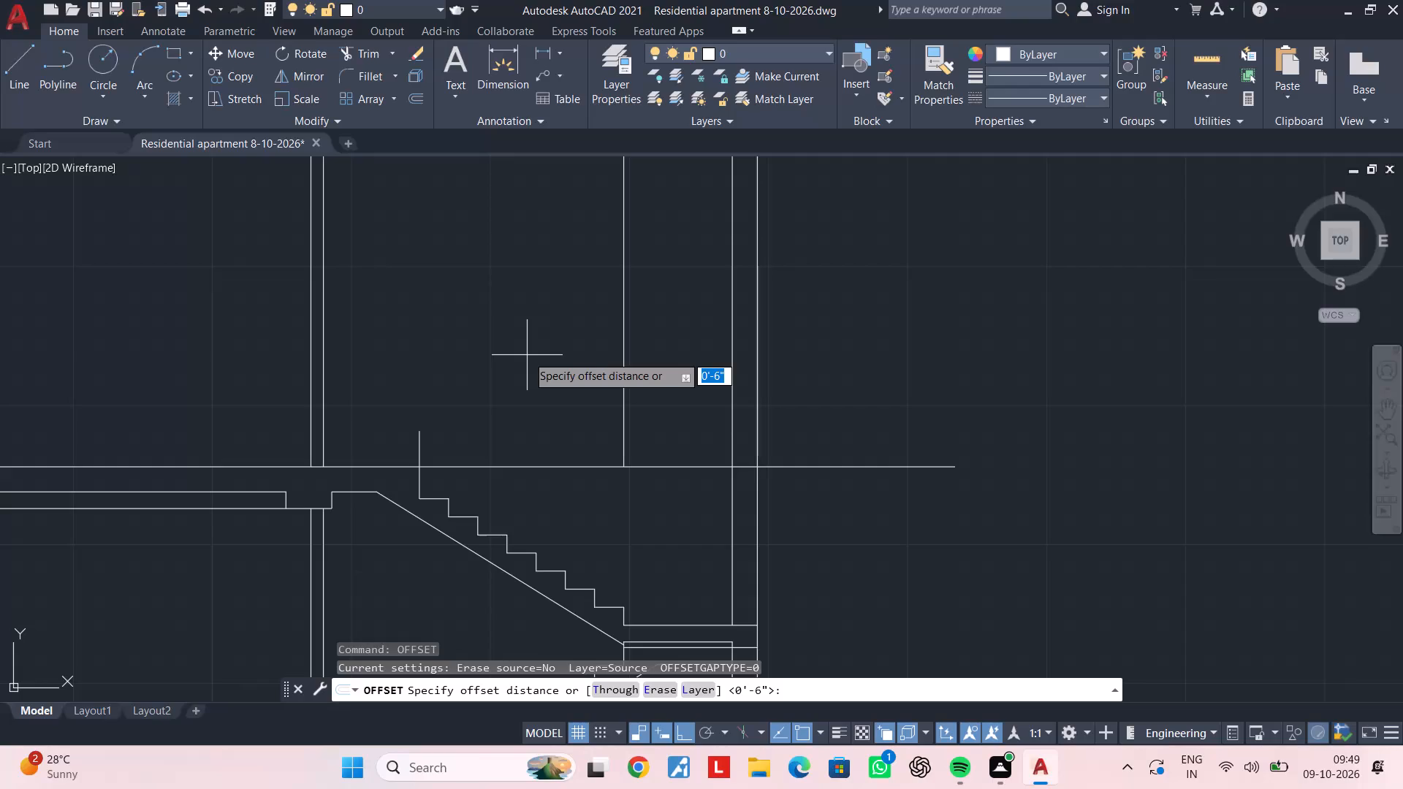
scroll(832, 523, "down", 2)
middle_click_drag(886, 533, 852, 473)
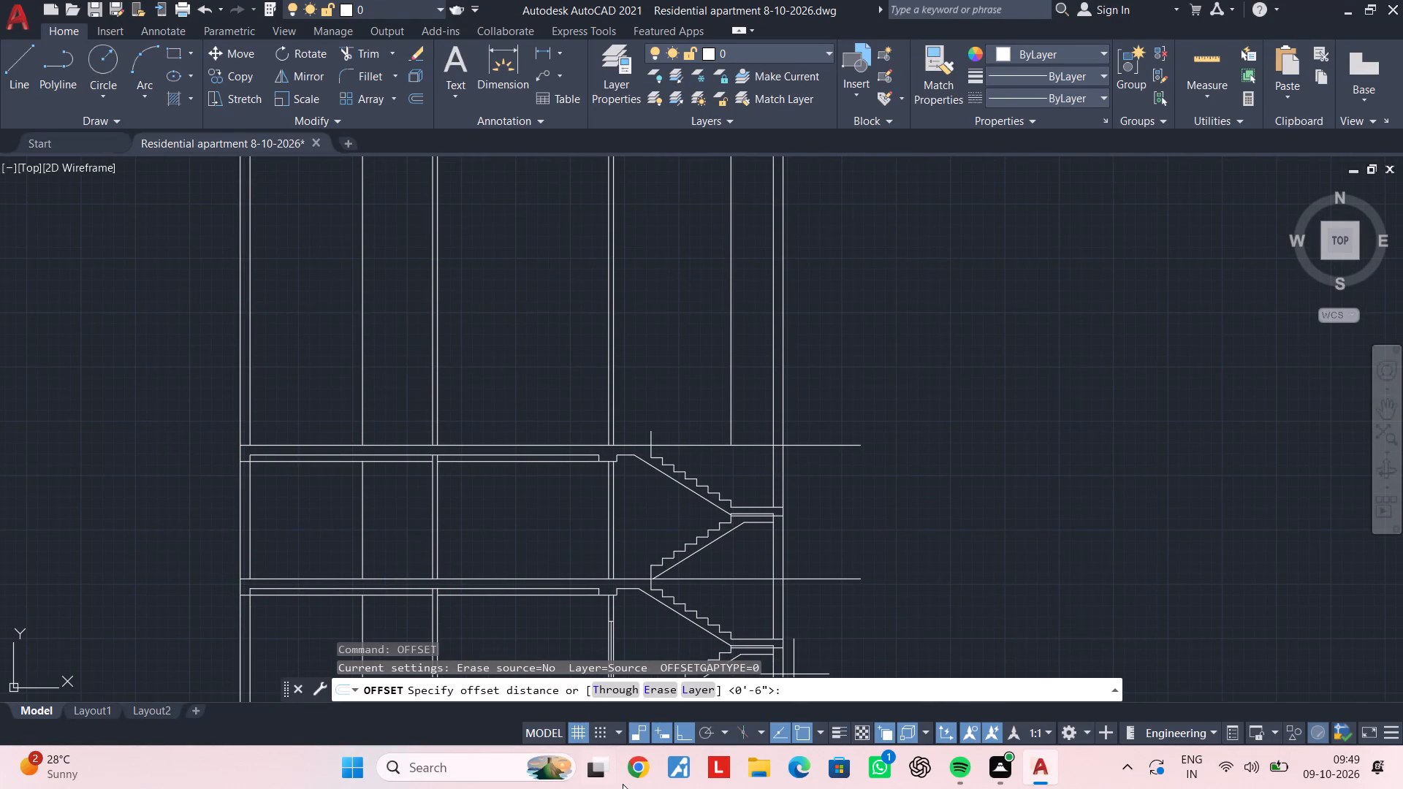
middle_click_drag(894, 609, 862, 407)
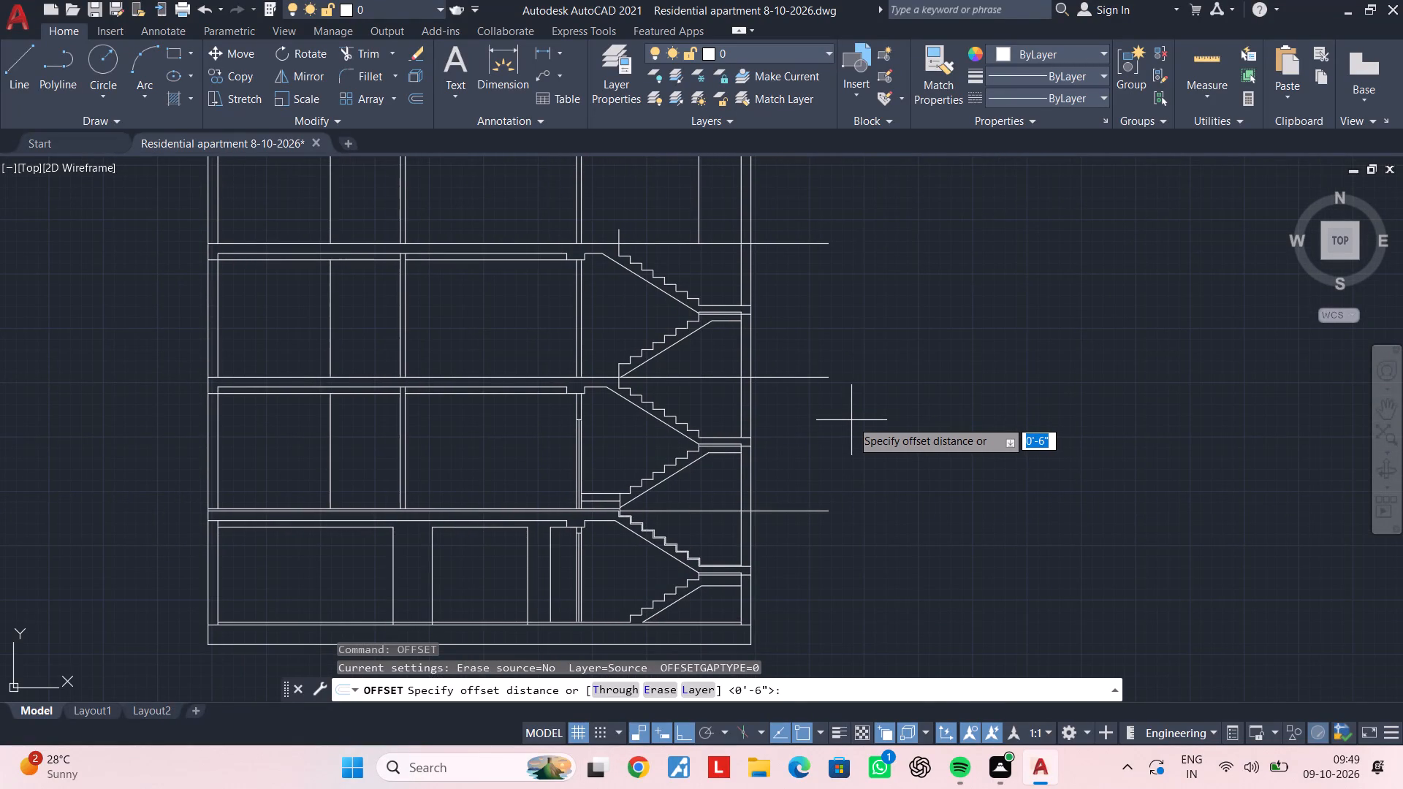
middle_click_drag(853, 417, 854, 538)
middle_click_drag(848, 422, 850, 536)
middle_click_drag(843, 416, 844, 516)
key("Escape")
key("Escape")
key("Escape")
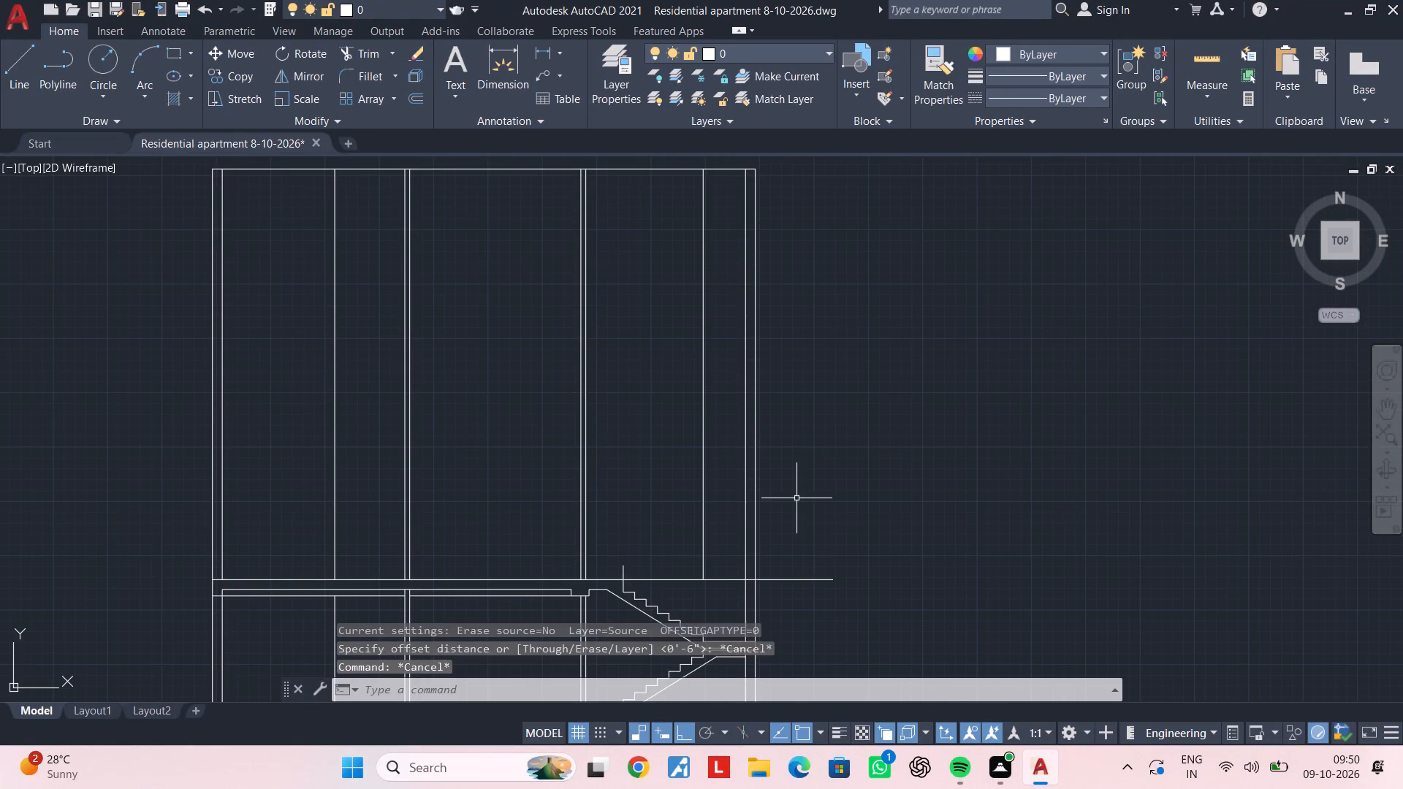
Offset the topmost stair-side floor line 10'3" upward to set the next floor level.
key("Escape")
type("of 10'")
type("3\"")
key("Return")
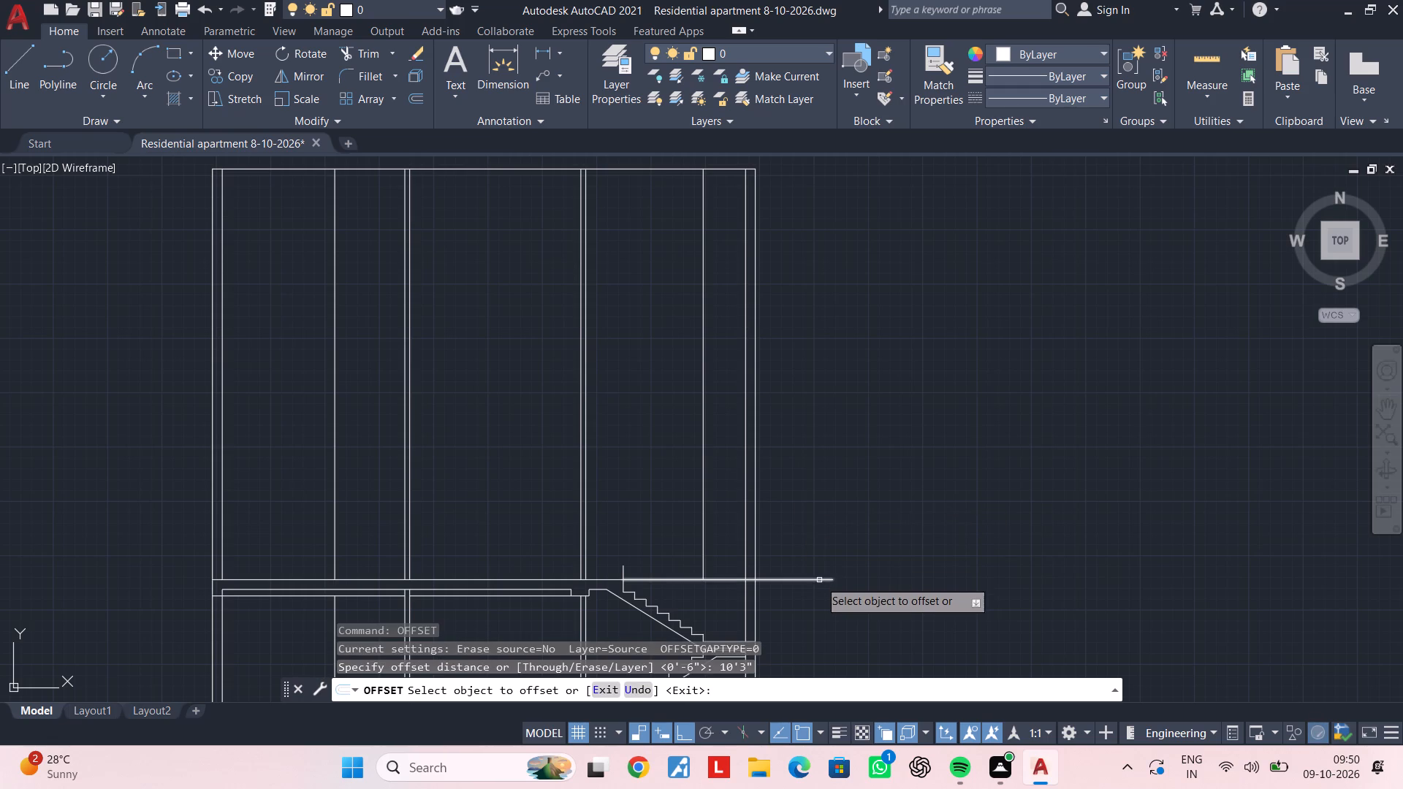
left_click(819, 580)
left_click(820, 422)
key("Escape")
key("Escape")
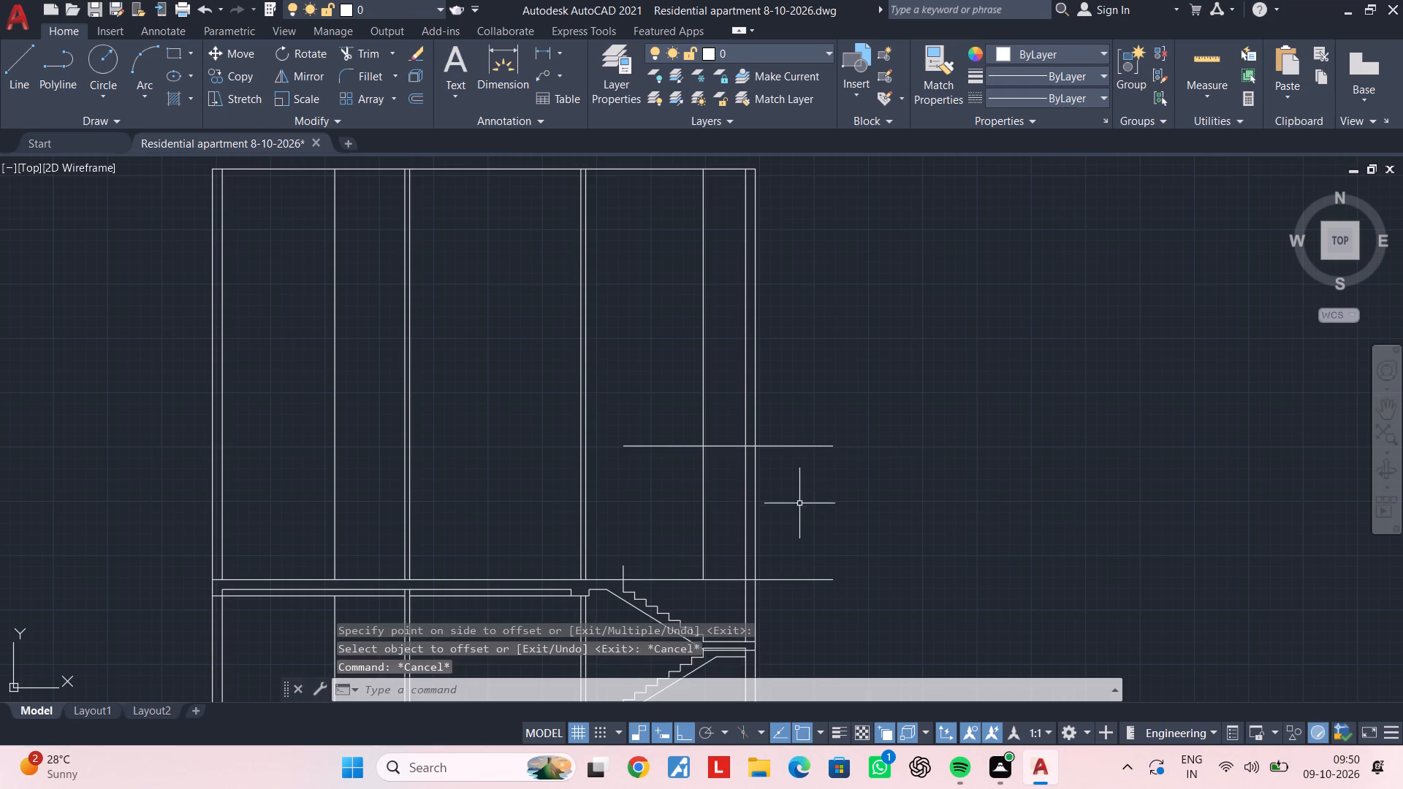
Measure the heights from the floor line below the topmost one to the underside and slab lines of its mid-landing.
middle_click_drag(796, 485, 794, 456)
key("Escape")
key("Escape")
middle_click_drag(761, 495, 758, 396)
key("Escape")
key("Escape")
key("Escape")
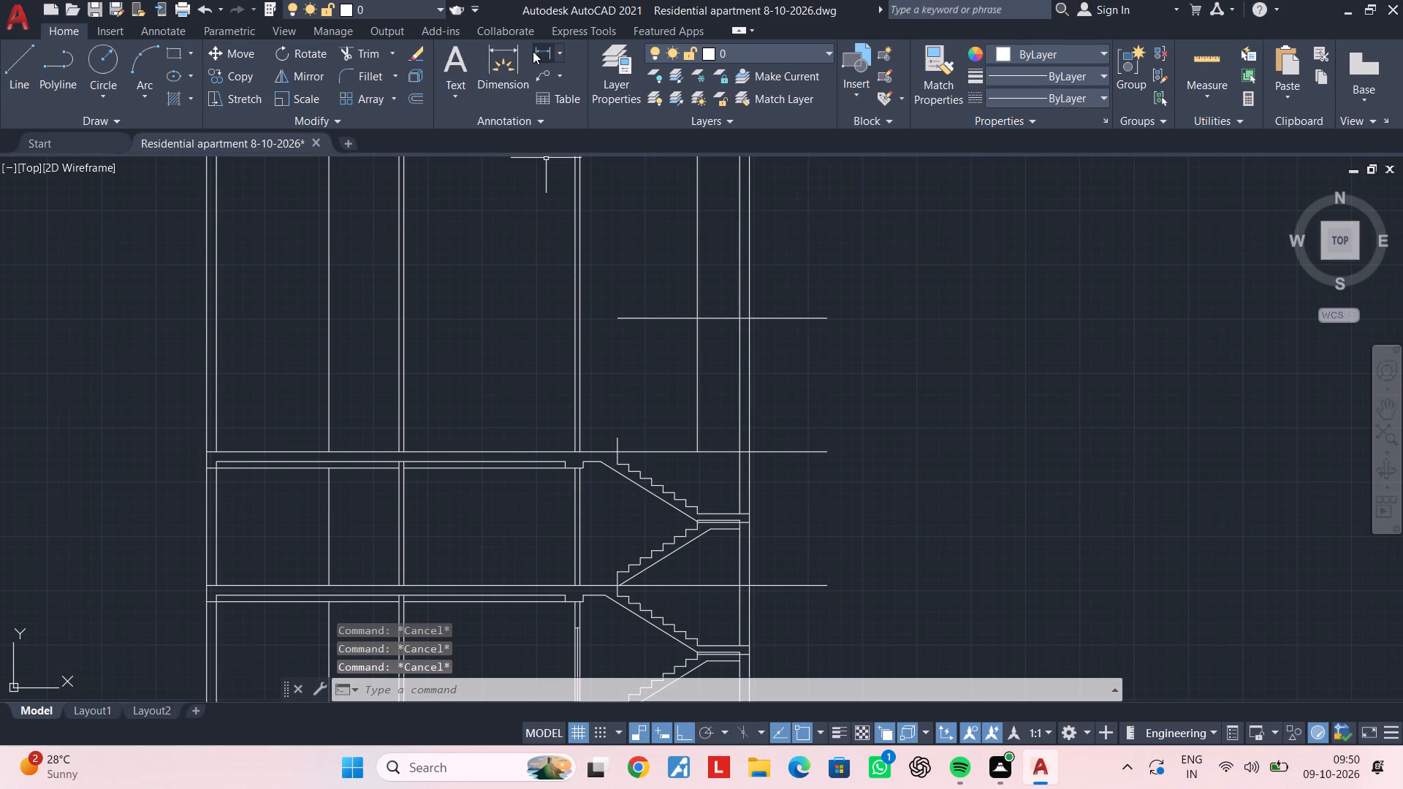
left_click(544, 50)
scroll(745, 603, "up", 3)
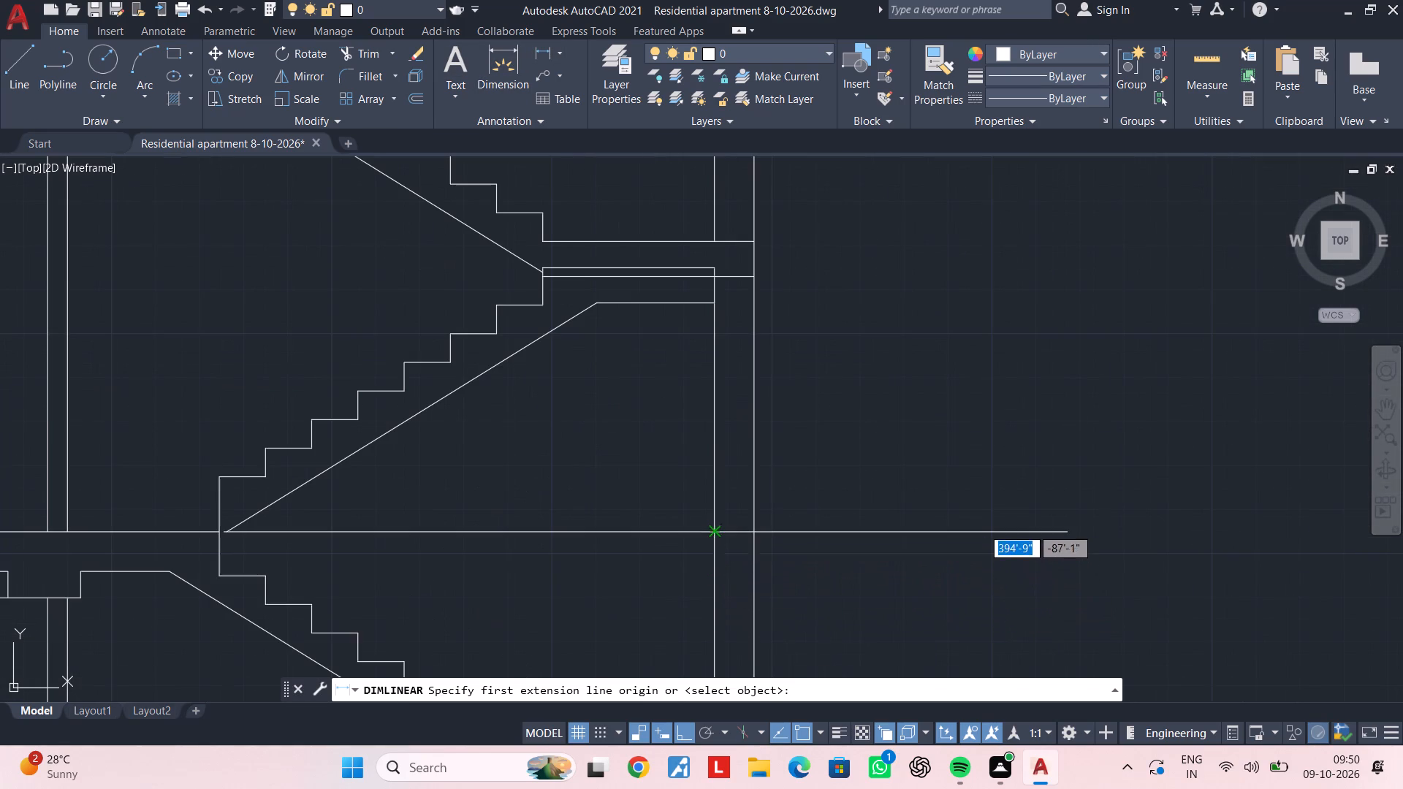
left_click(714, 527)
left_click(718, 304)
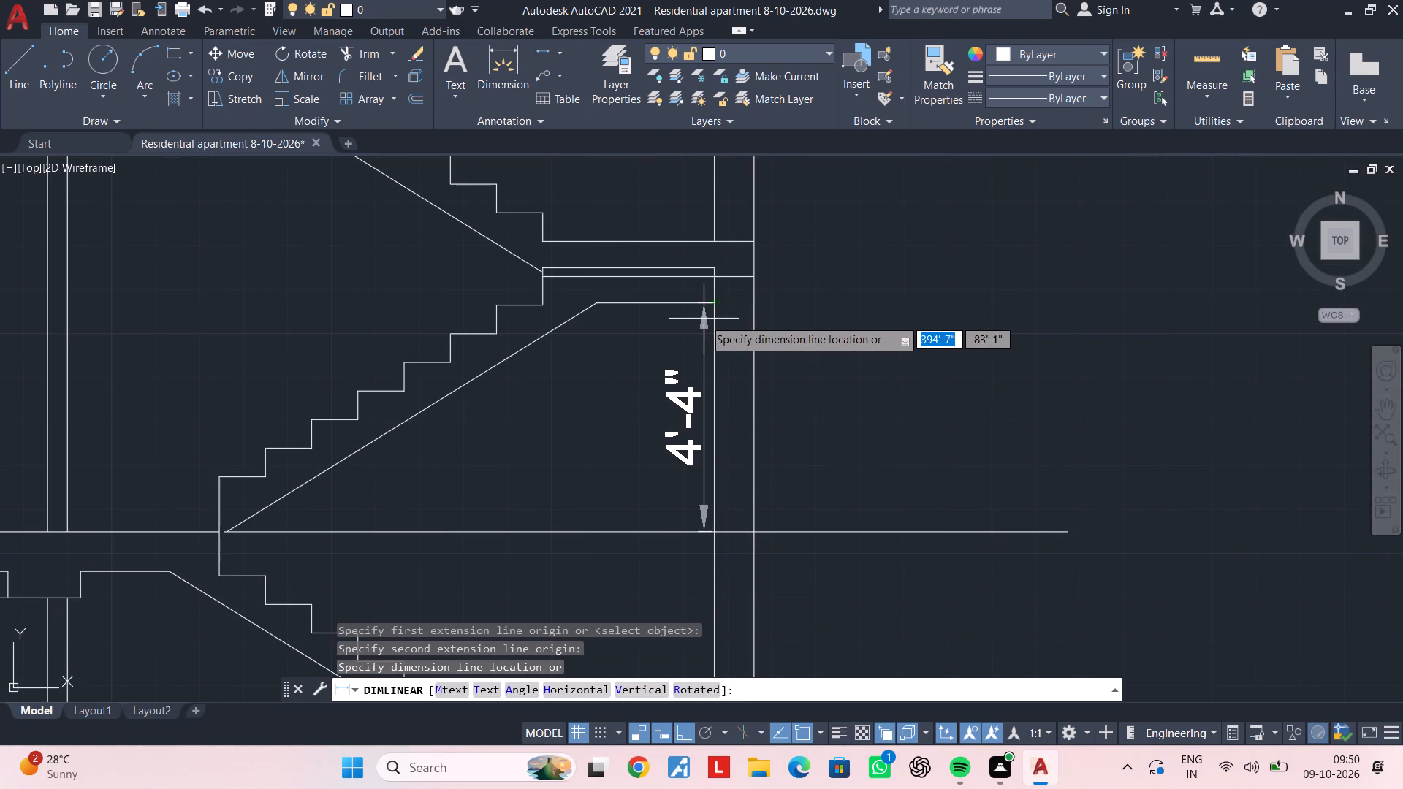
key("space")
key("space")
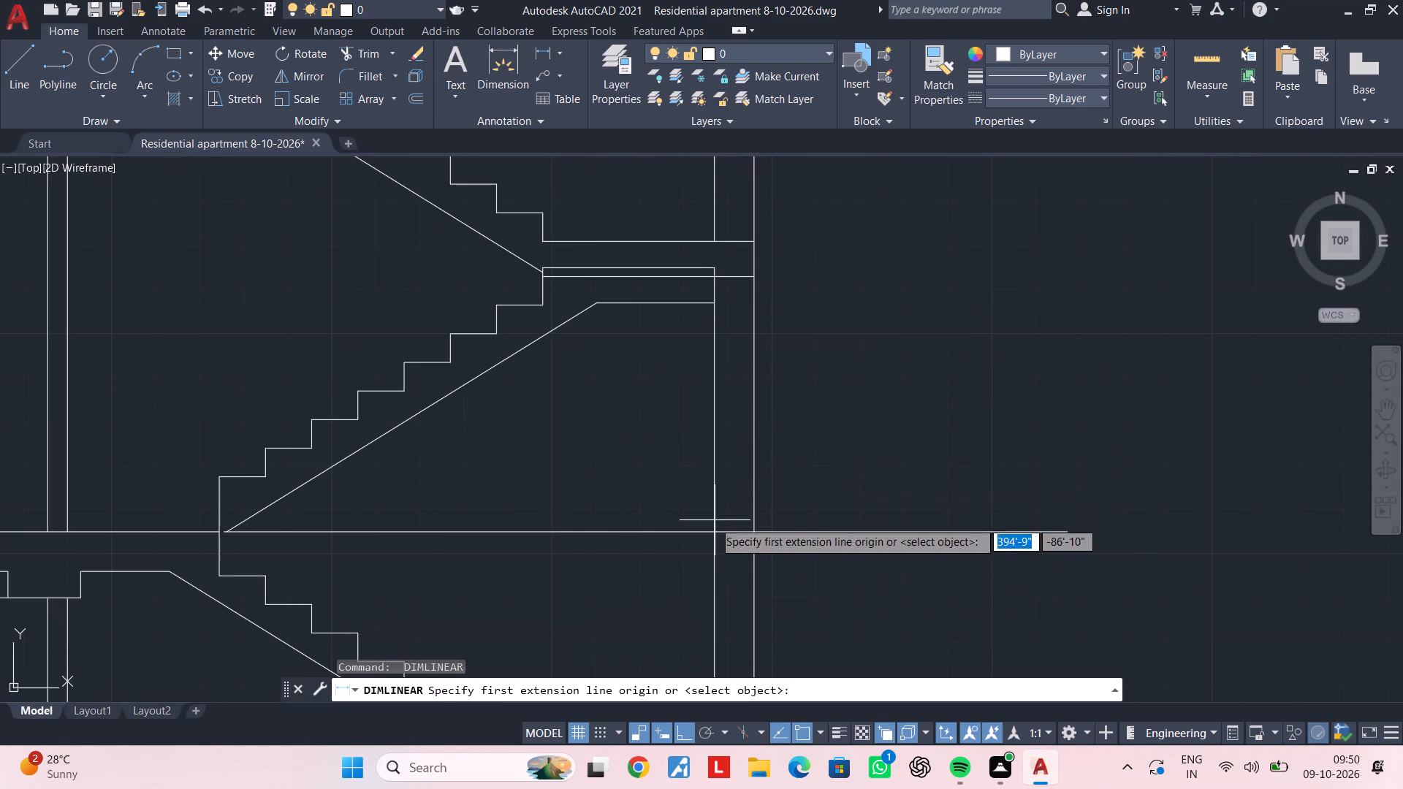
left_click(713, 534)
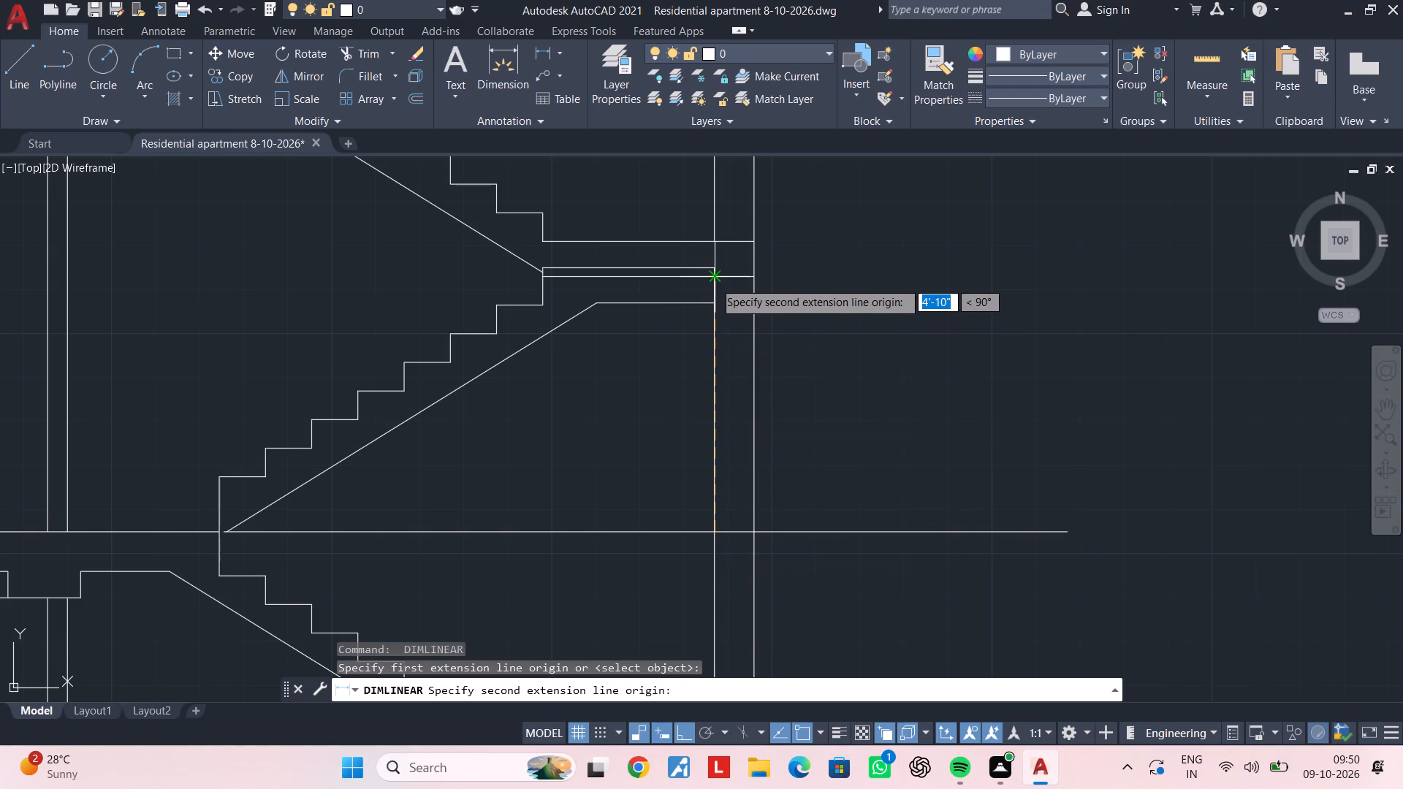
left_click(714, 281)
key("Escape")
key("space")
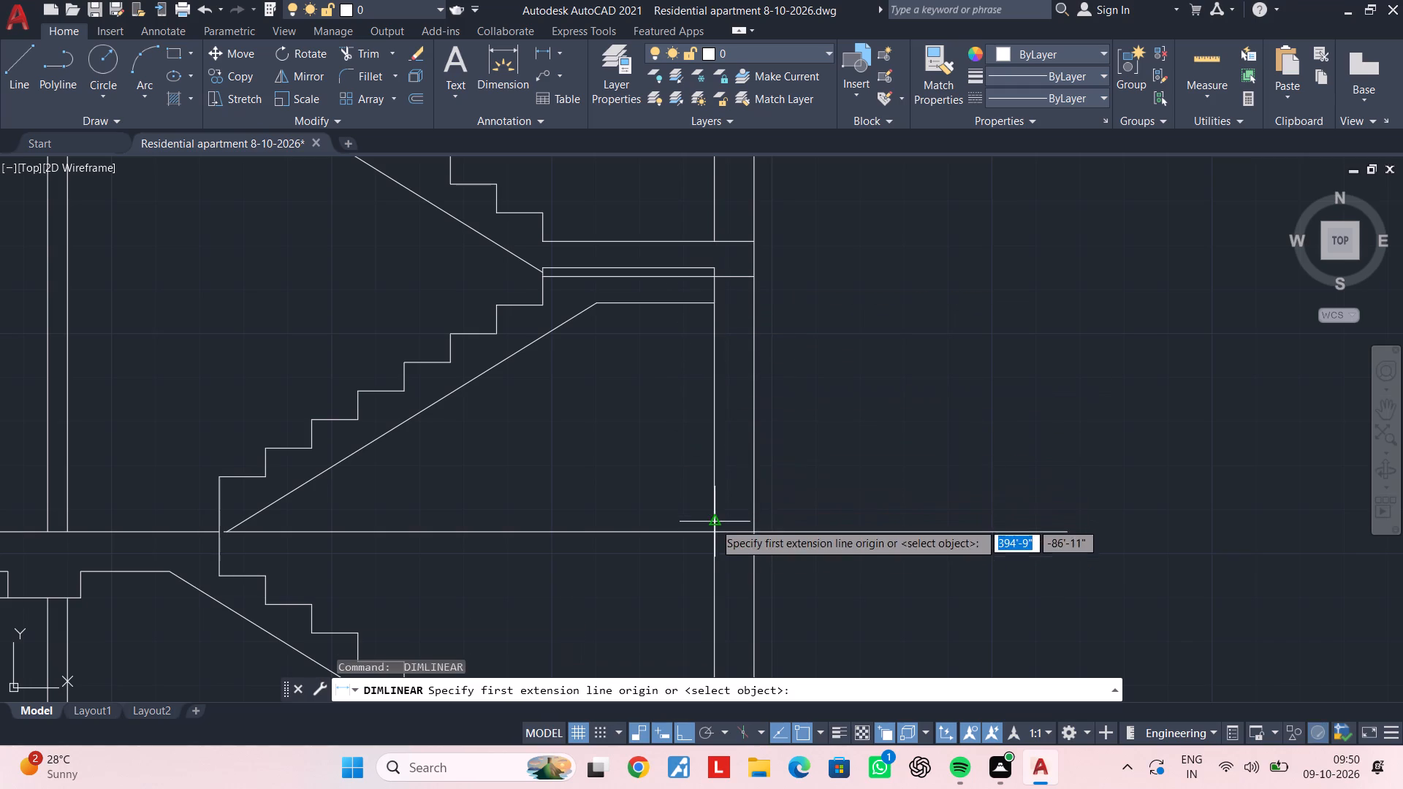
left_click(715, 534)
left_click(717, 270)
key("Escape")
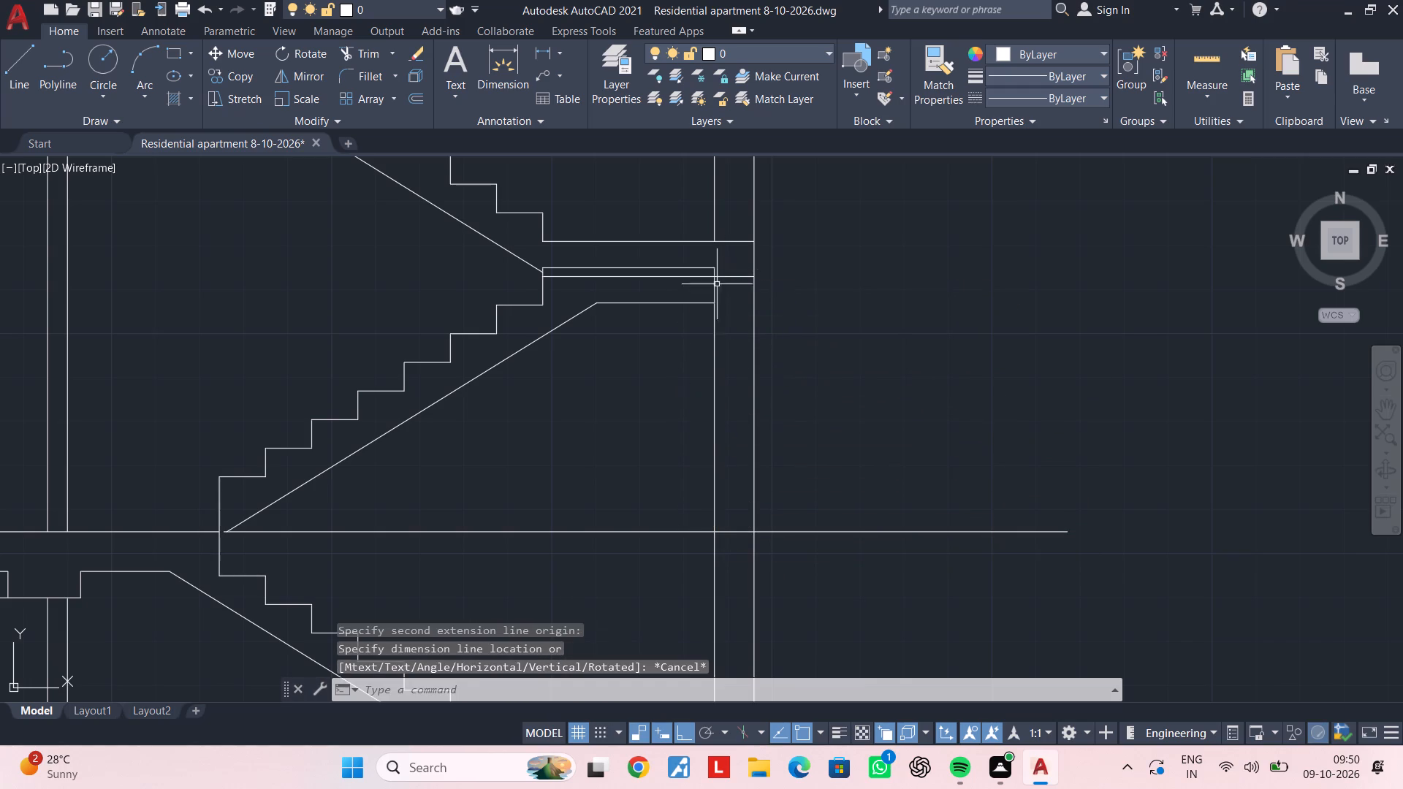
Measure the height from the next lower floor line to the underside of its mid-landing.
scroll(739, 438, "down", 3)
middle_click_drag(739, 441, 724, 313)
key("space")
scroll(708, 470, "up", 2)
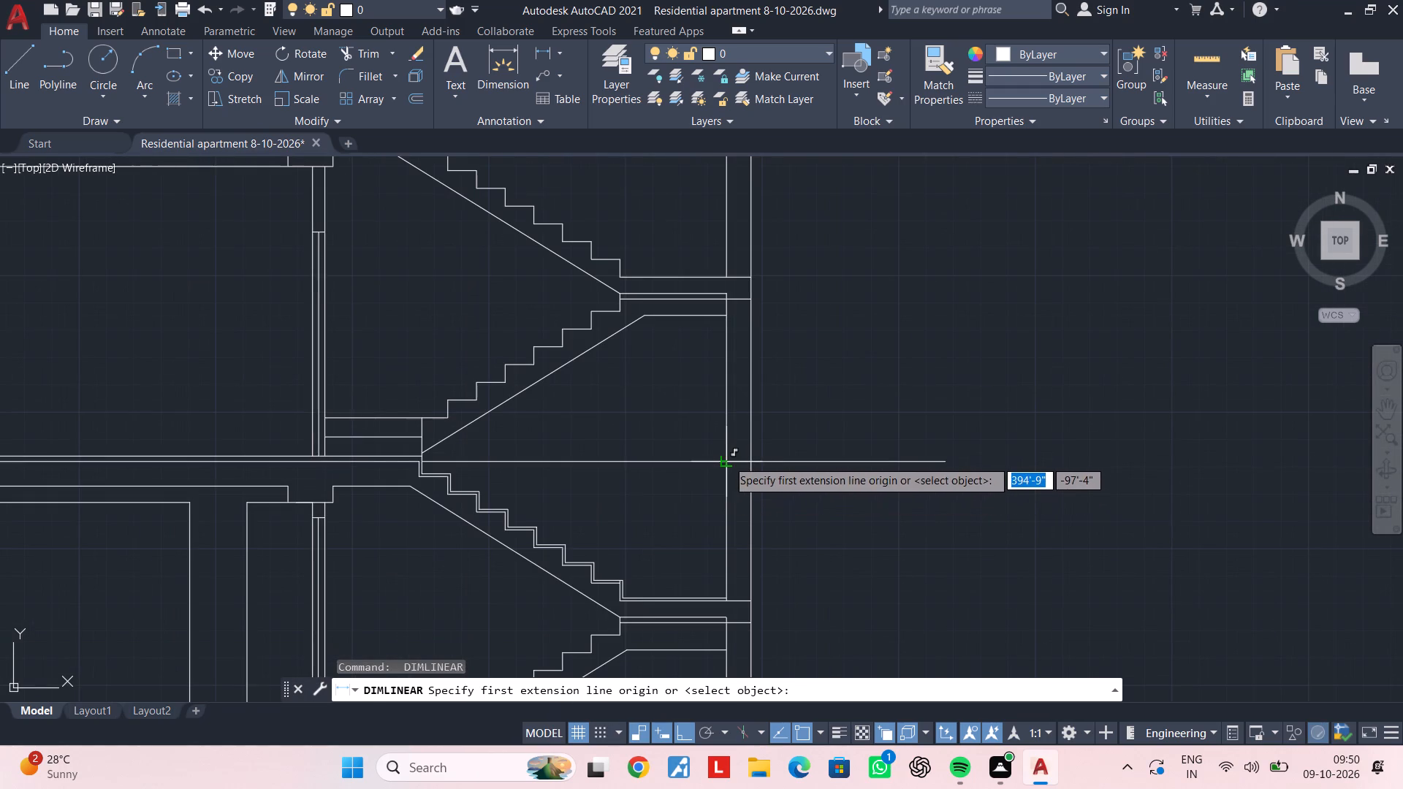
left_click(727, 460)
left_click(730, 310)
key("Escape")
middle_click_drag(729, 339, 722, 423)
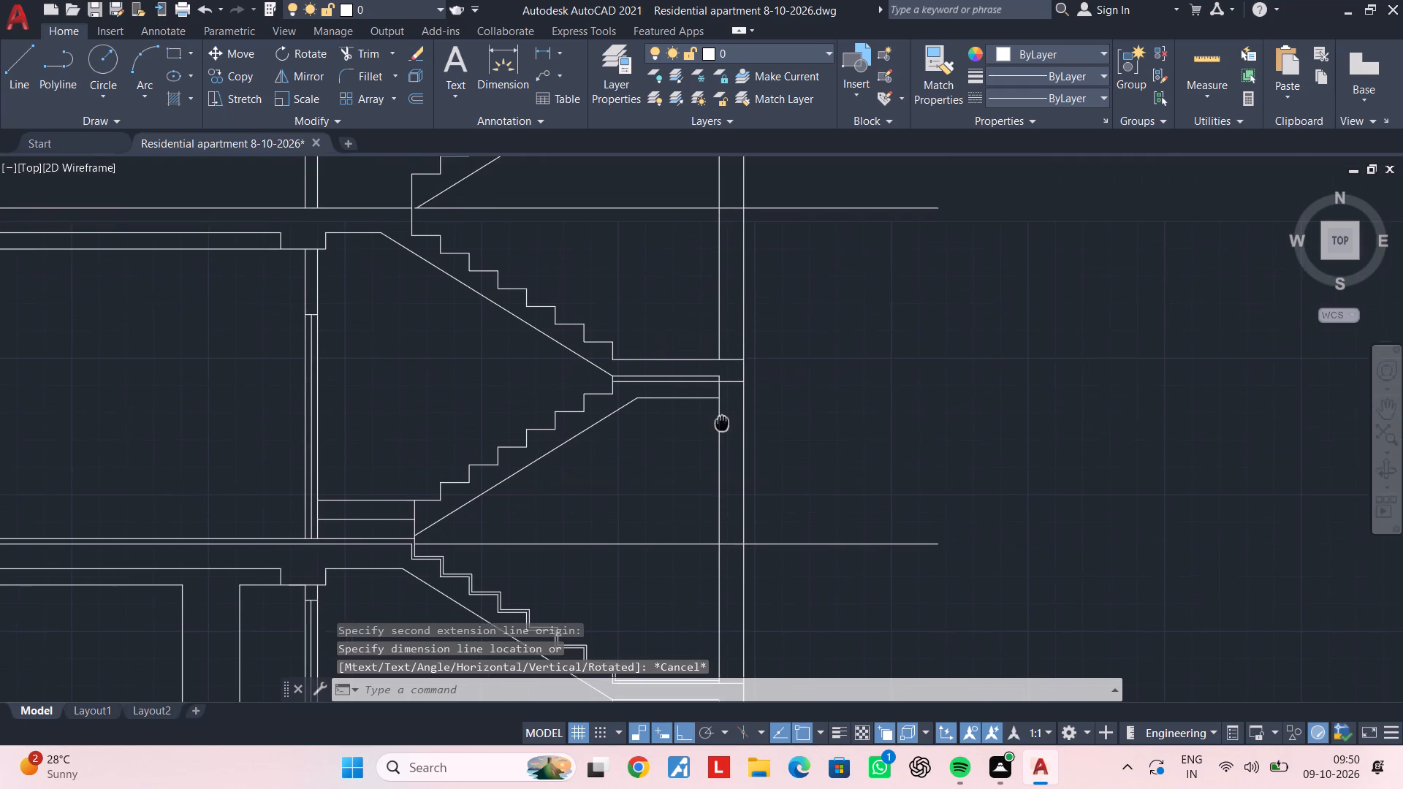
Measure the slab thickness at the mid-landings of the two upper stair storeys.
middle_click_drag(722, 423, 721, 427)
key("space")
scroll(695, 405, "up", 2)
left_click(696, 362)
left_click(696, 400)
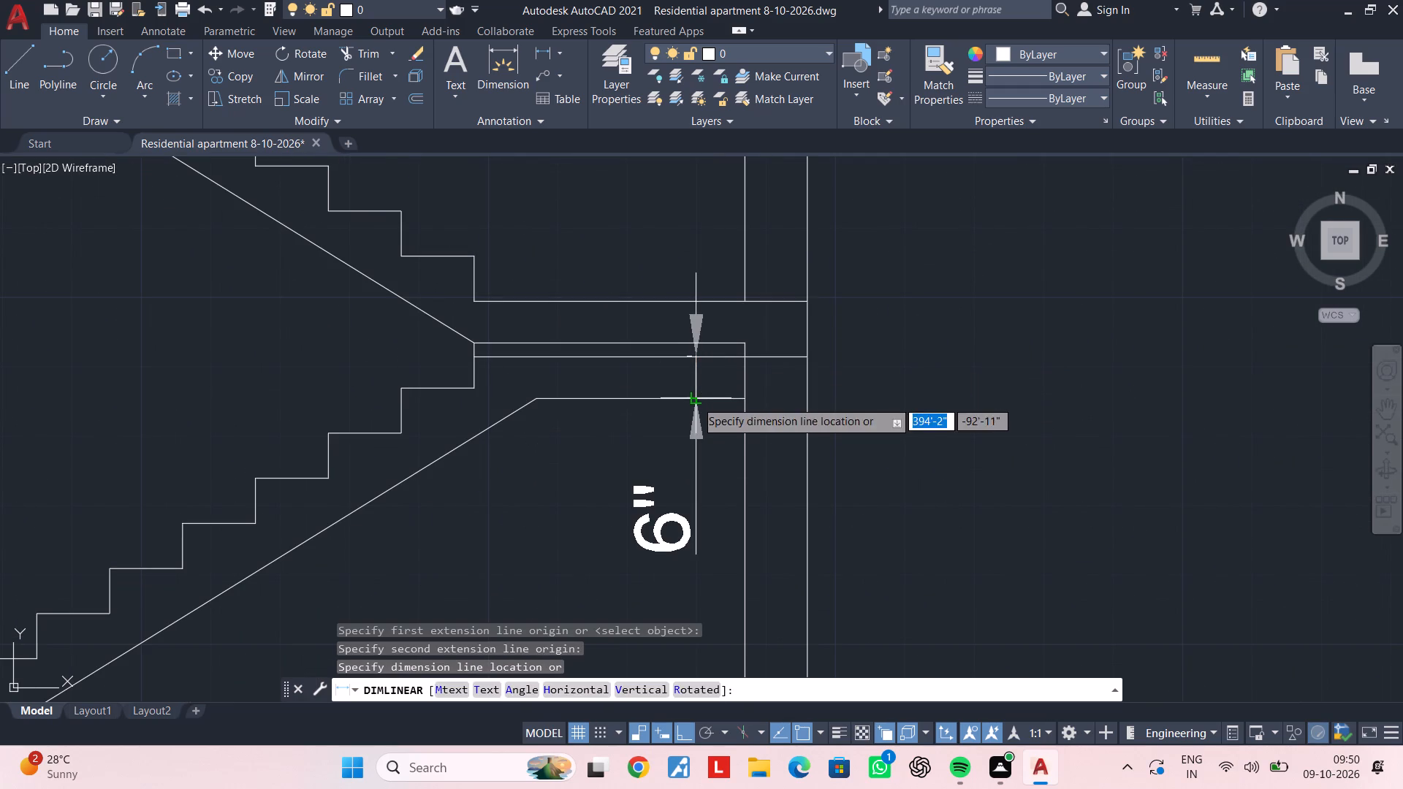
key("Escape")
scroll(696, 400, "down", 4)
middle_click_drag(698, 338, 692, 452)
scroll(675, 404, "up", 3)
key("space")
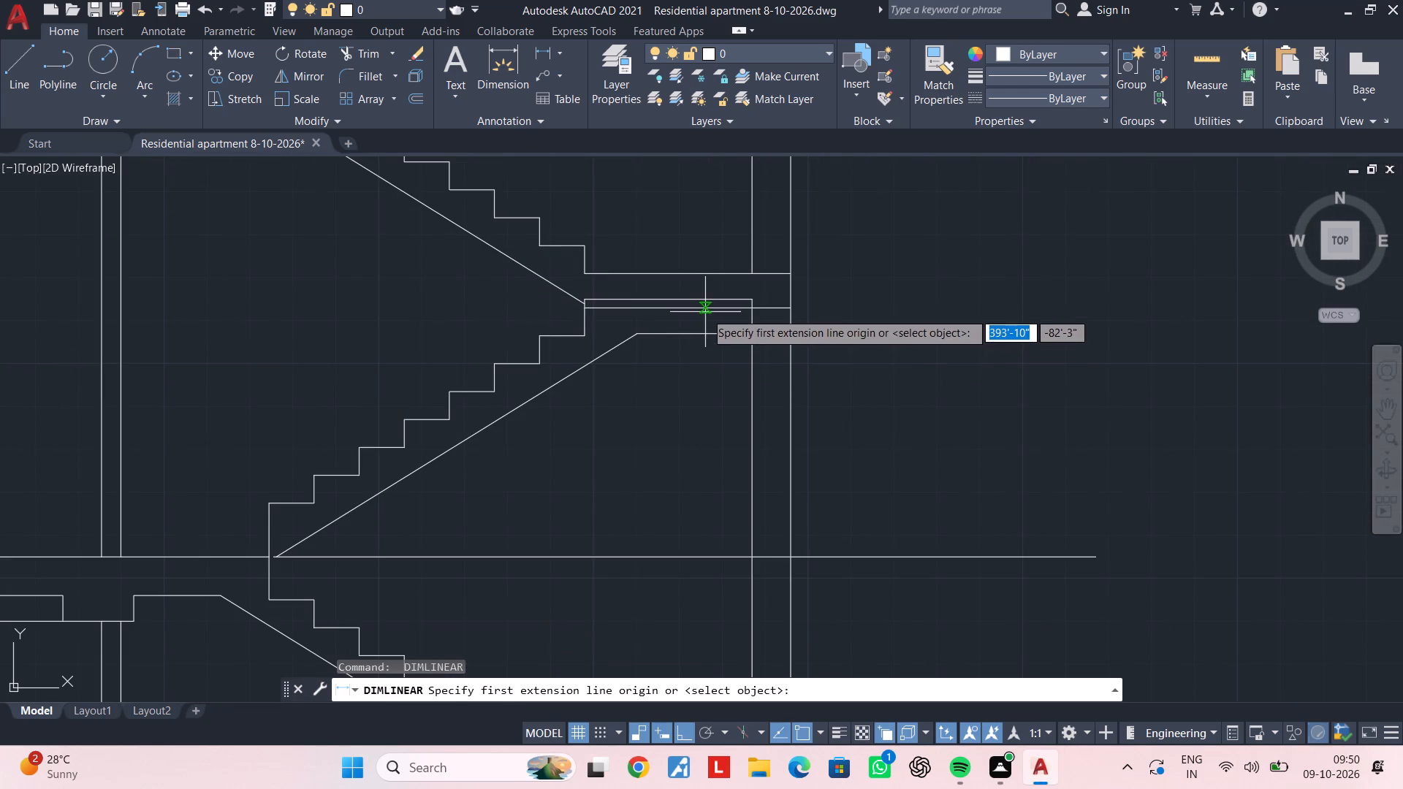
left_click(705, 312)
left_click(702, 337)
key("Escape")
Measure the height from the floor line to the mid-landing underside in each of the two upper stair storeys.
scroll(710, 400, "down", 4)
middle_click_drag(710, 407, 691, 354)
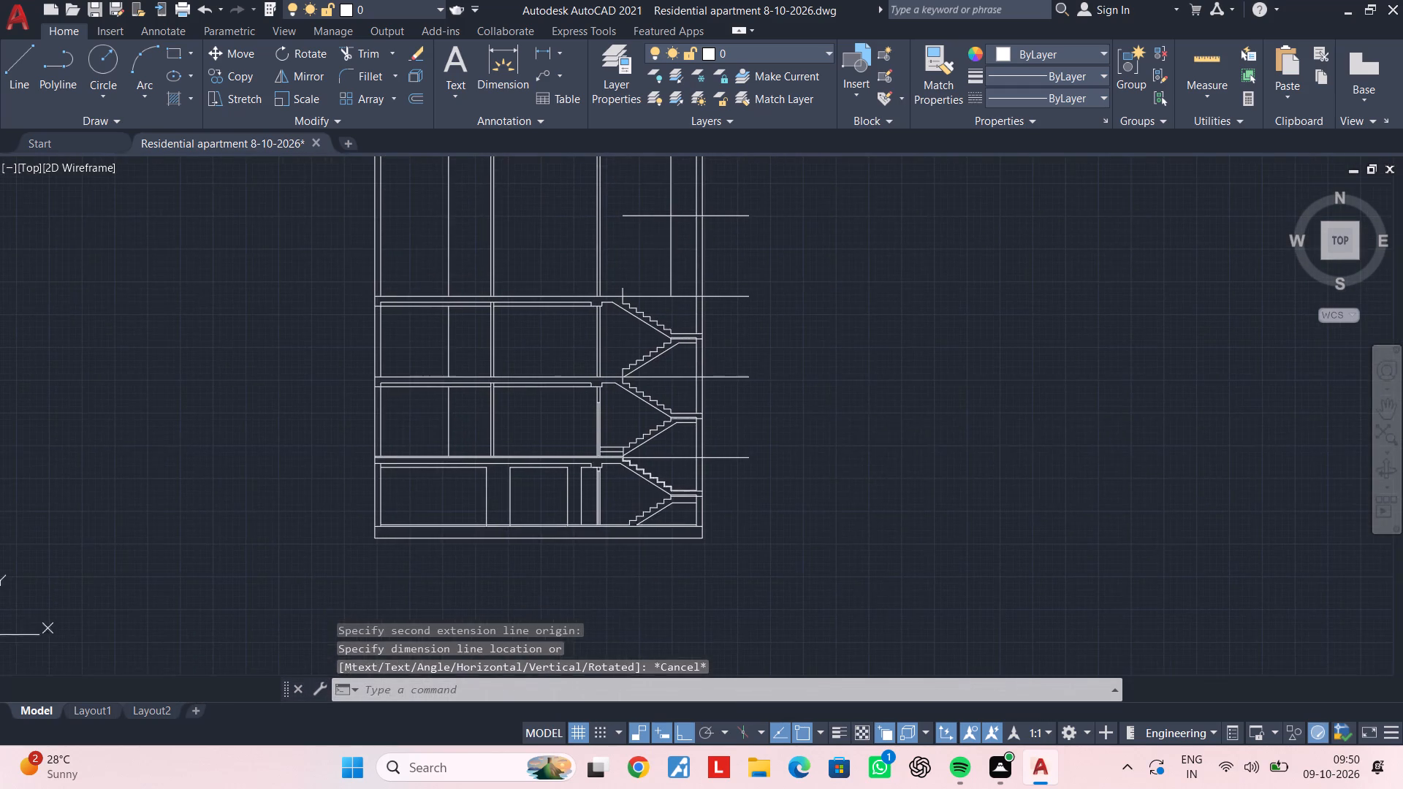
key("space")
scroll(689, 441, "up", 3)
left_click(696, 508)
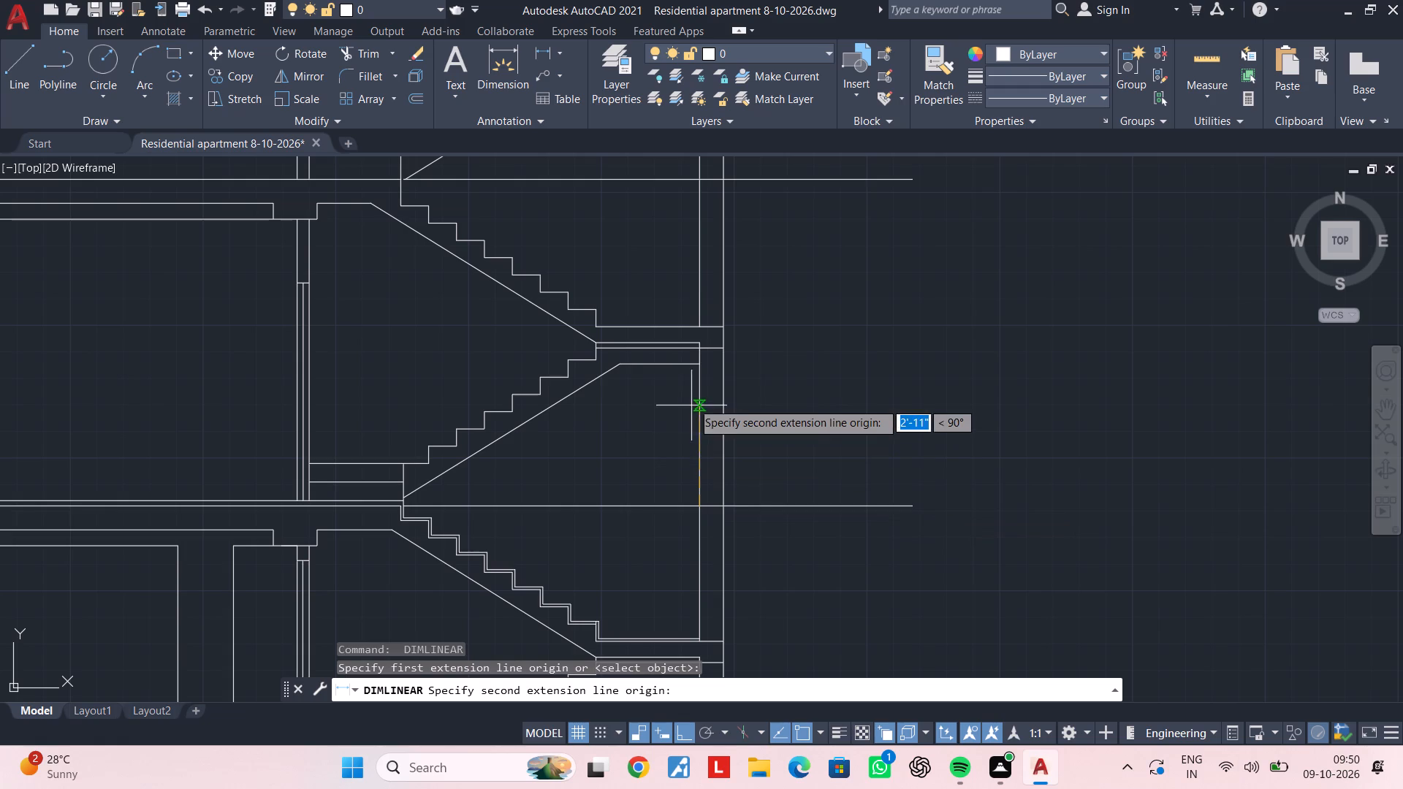
left_click(698, 362)
key("Escape")
middle_click_drag(698, 365, 694, 560)
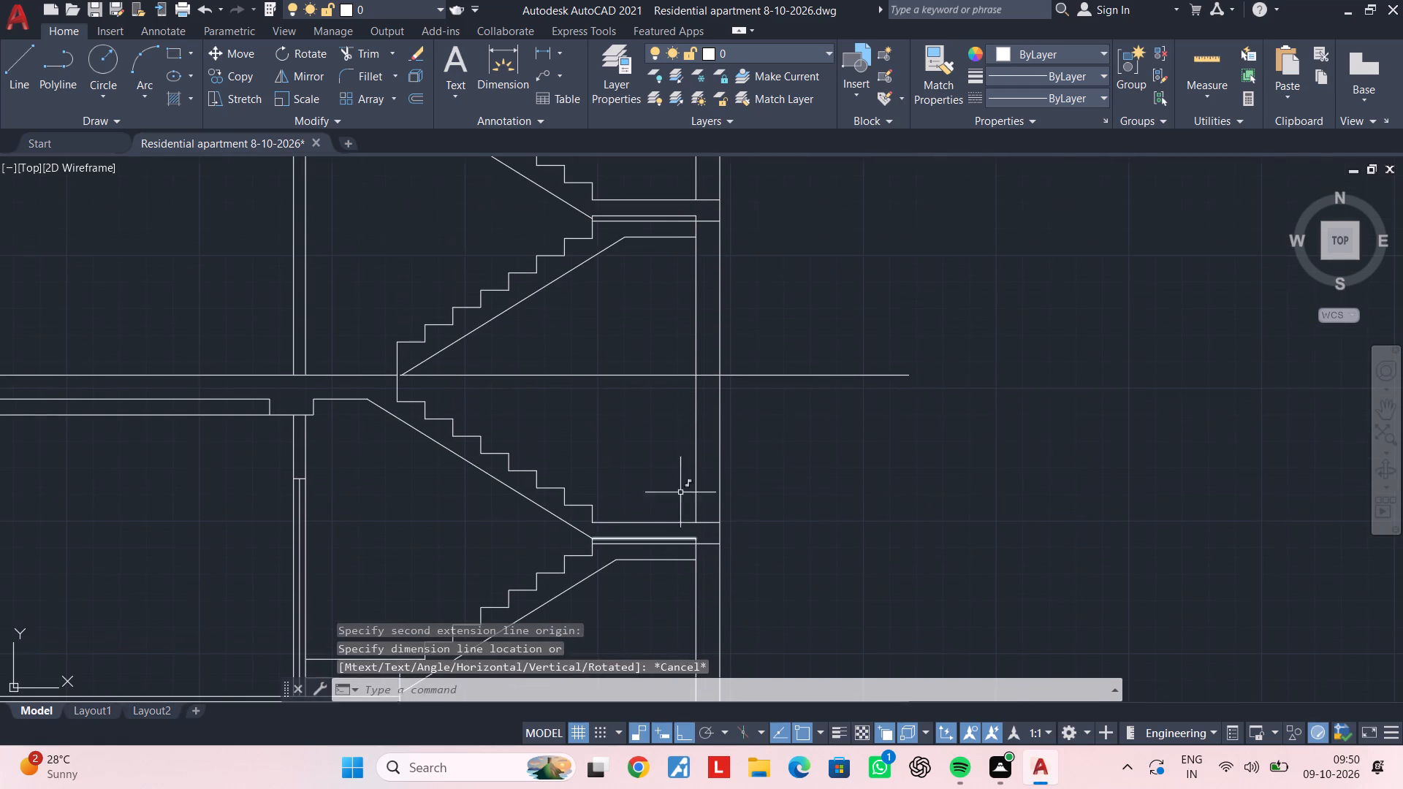
key("space")
left_click(696, 370)
left_click(696, 239)
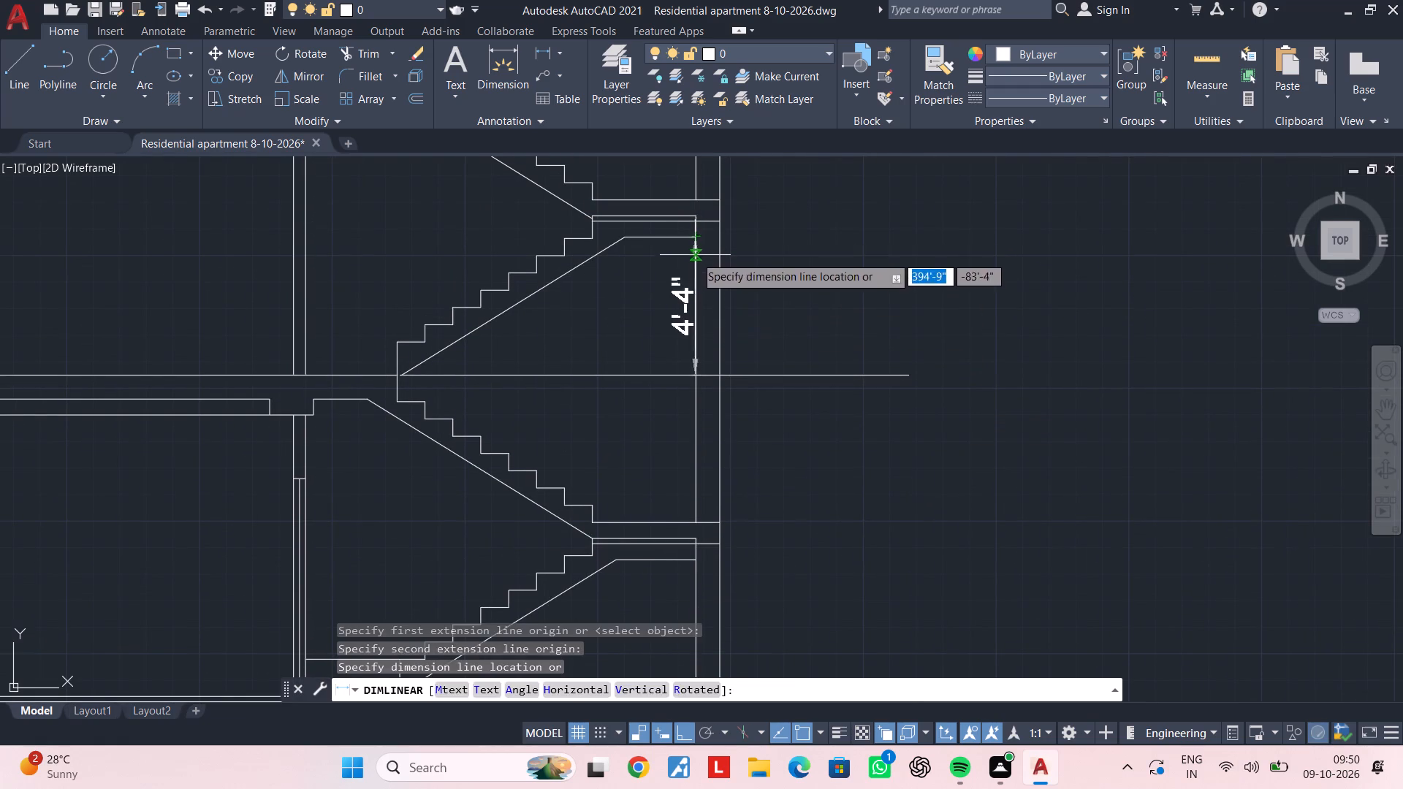
key("Escape")
Measure from the underside of each of the two mid-landings up to the upper line of its slab end.
middle_click_drag(694, 263, 687, 428)
key("space")
scroll(686, 401, "up", 2)
left_click(685, 403)
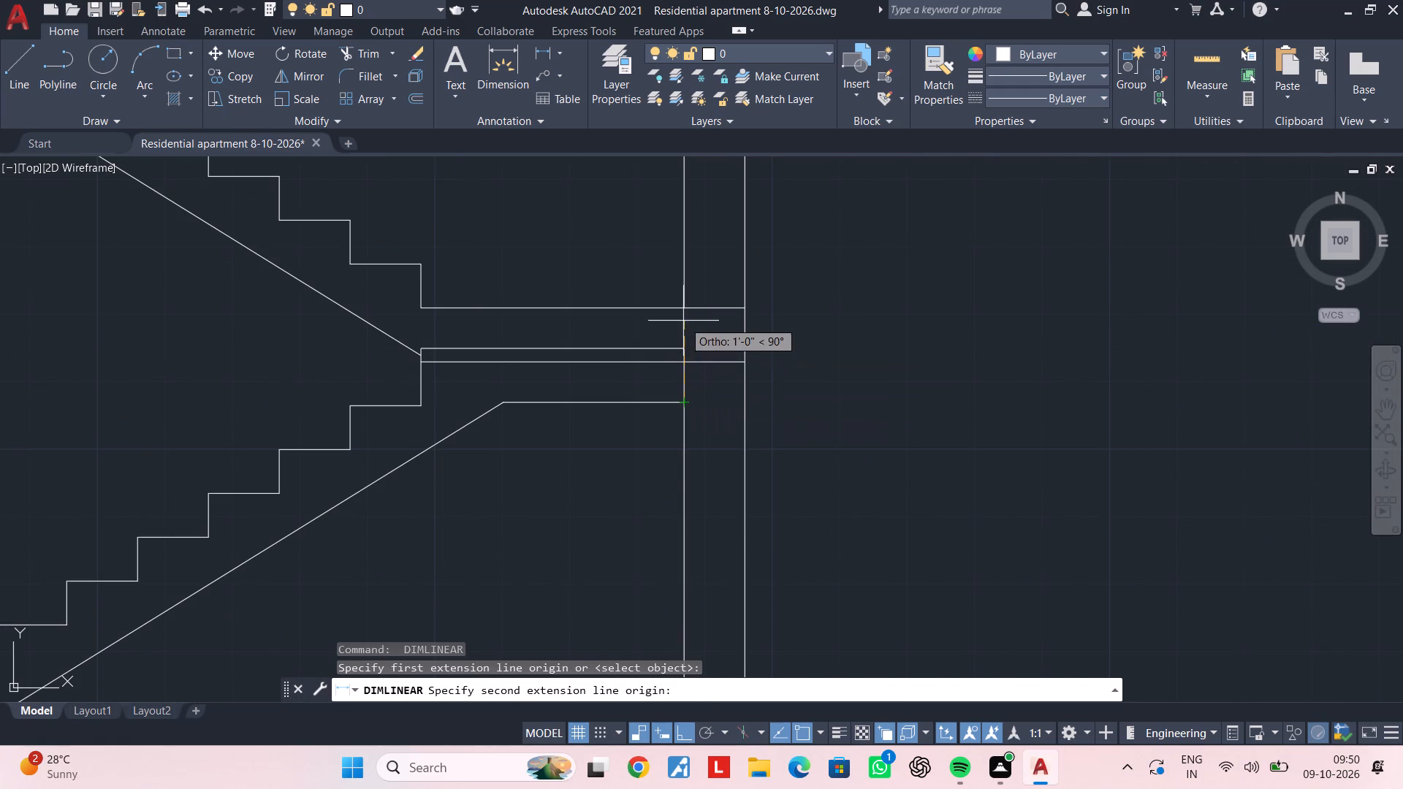
left_click(685, 352)
key("Escape")
scroll(685, 371, "down", 2)
middle_click_drag(685, 376, 672, 218)
scroll(685, 383, "down", 1)
middle_click_drag(685, 384, 685, 380)
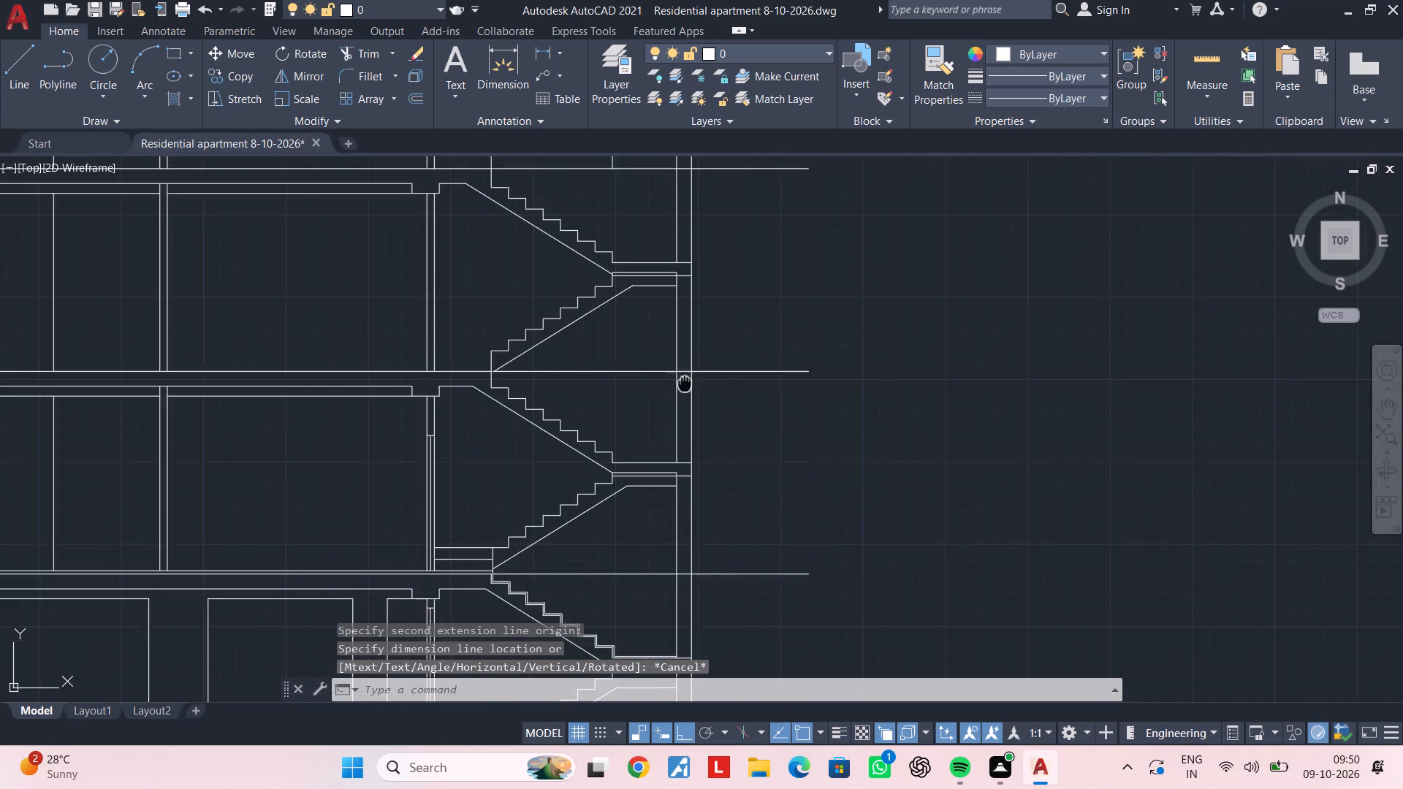
middle_click_drag(685, 380, 681, 316)
key("space")
scroll(674, 389, "up", 3)
left_click(657, 503)
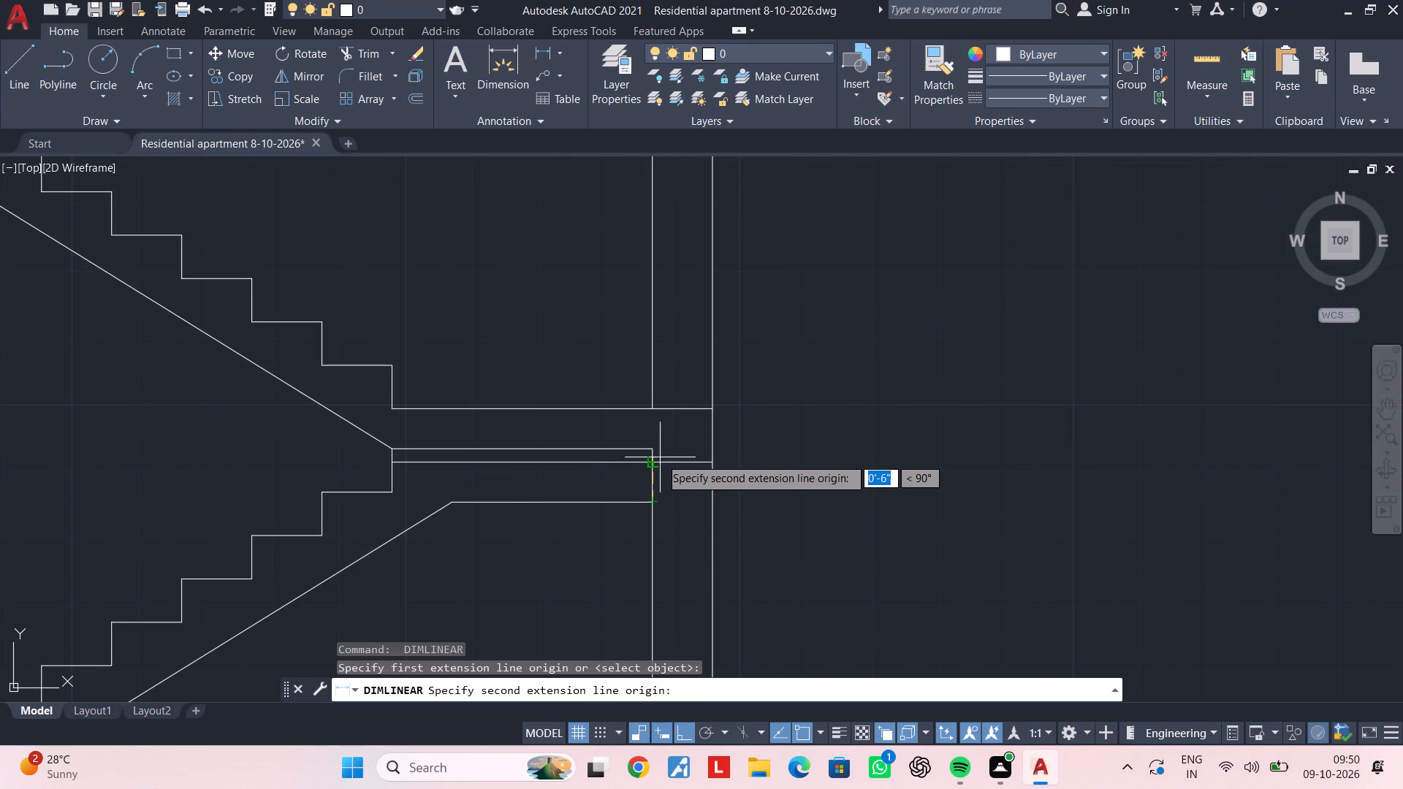
left_click(656, 448)
key("Escape")
Examine the existing stair flights and landings and the empty storey below the new floor level line.
scroll(656, 448, "down", 2)
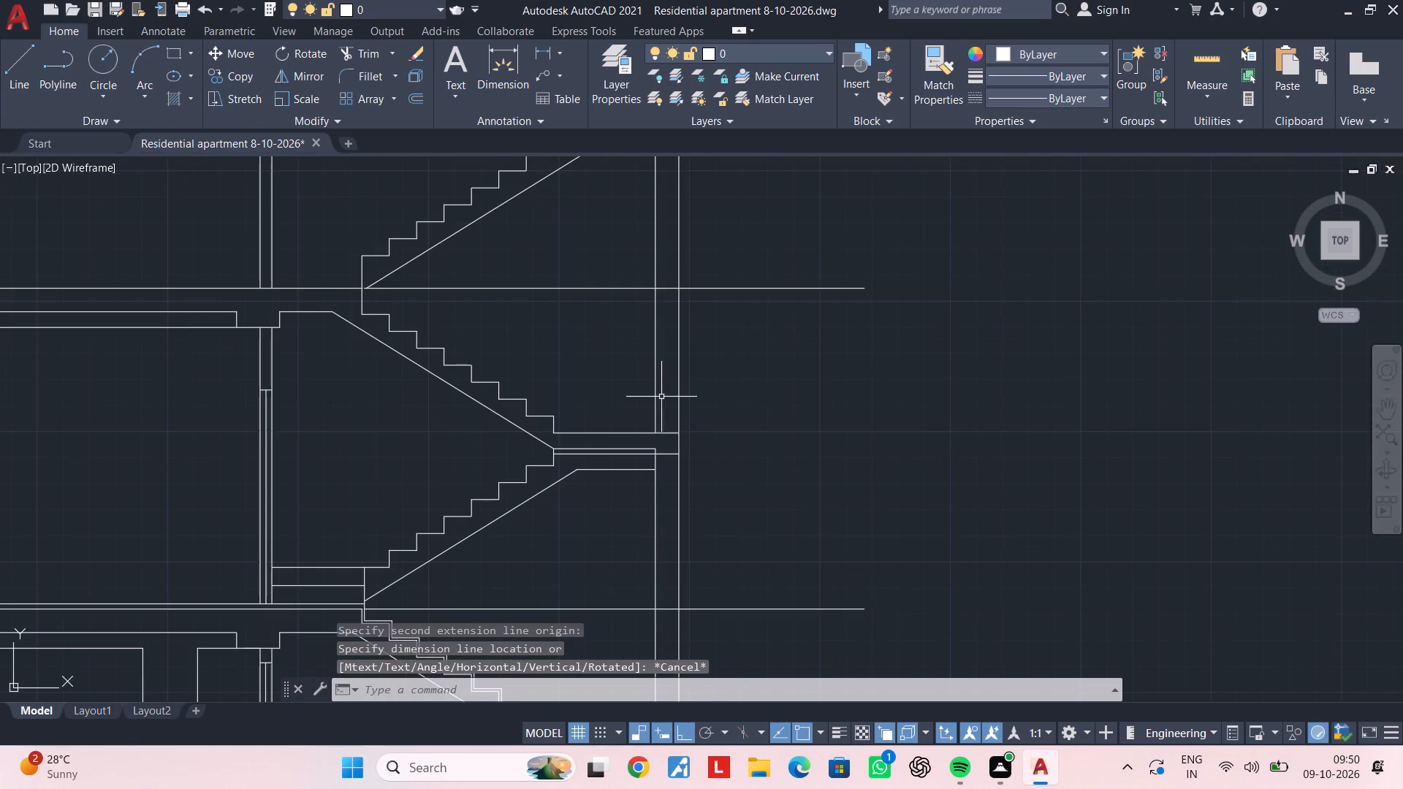
scroll(628, 428, "up", 2)
scroll(628, 428, "down", 3)
middle_click_drag(644, 356, 652, 487)
middle_click_drag(639, 375, 655, 577)
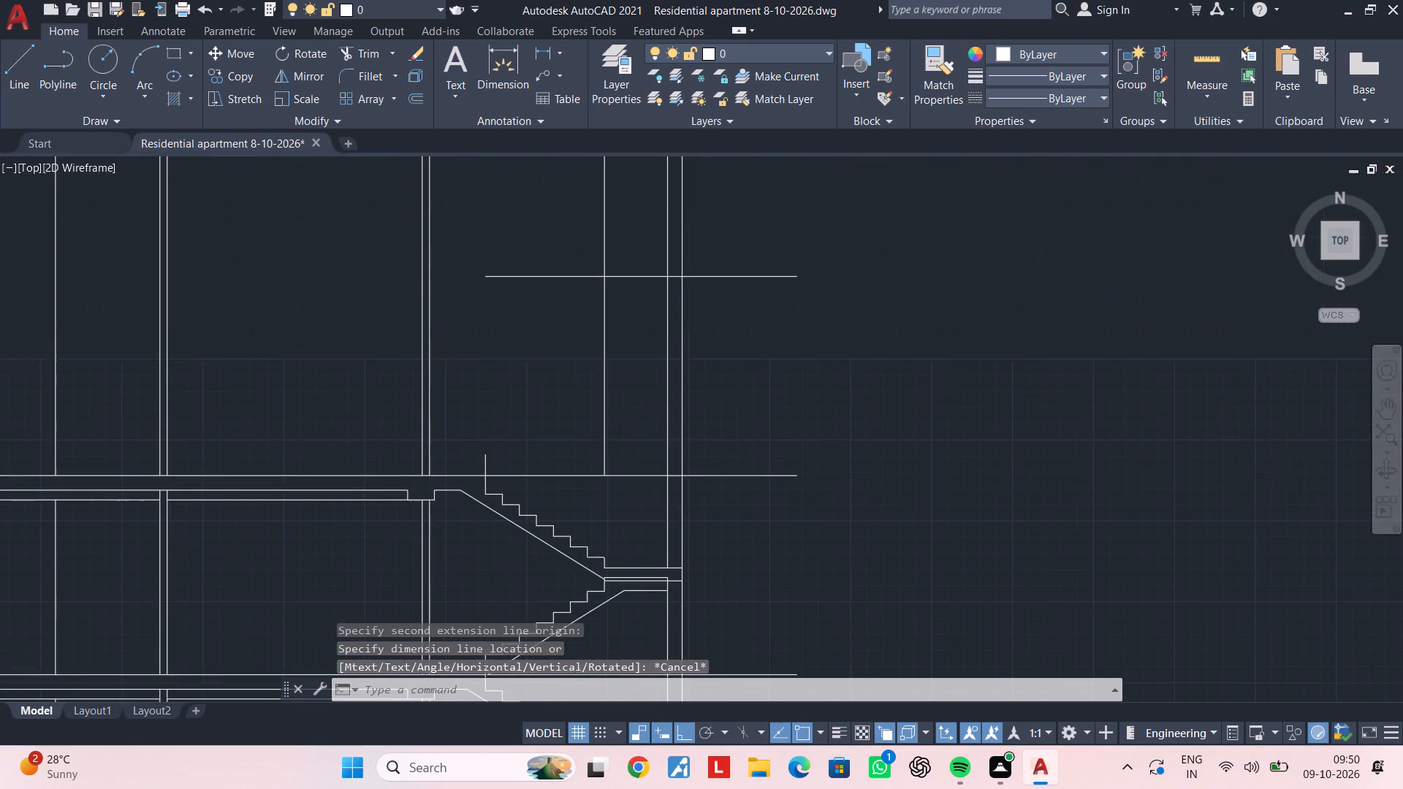
middle_click_drag(645, 476, 713, 462)
key("Escape")
middle_click_drag(730, 355, 723, 403)
key("Escape")
key("Escape")
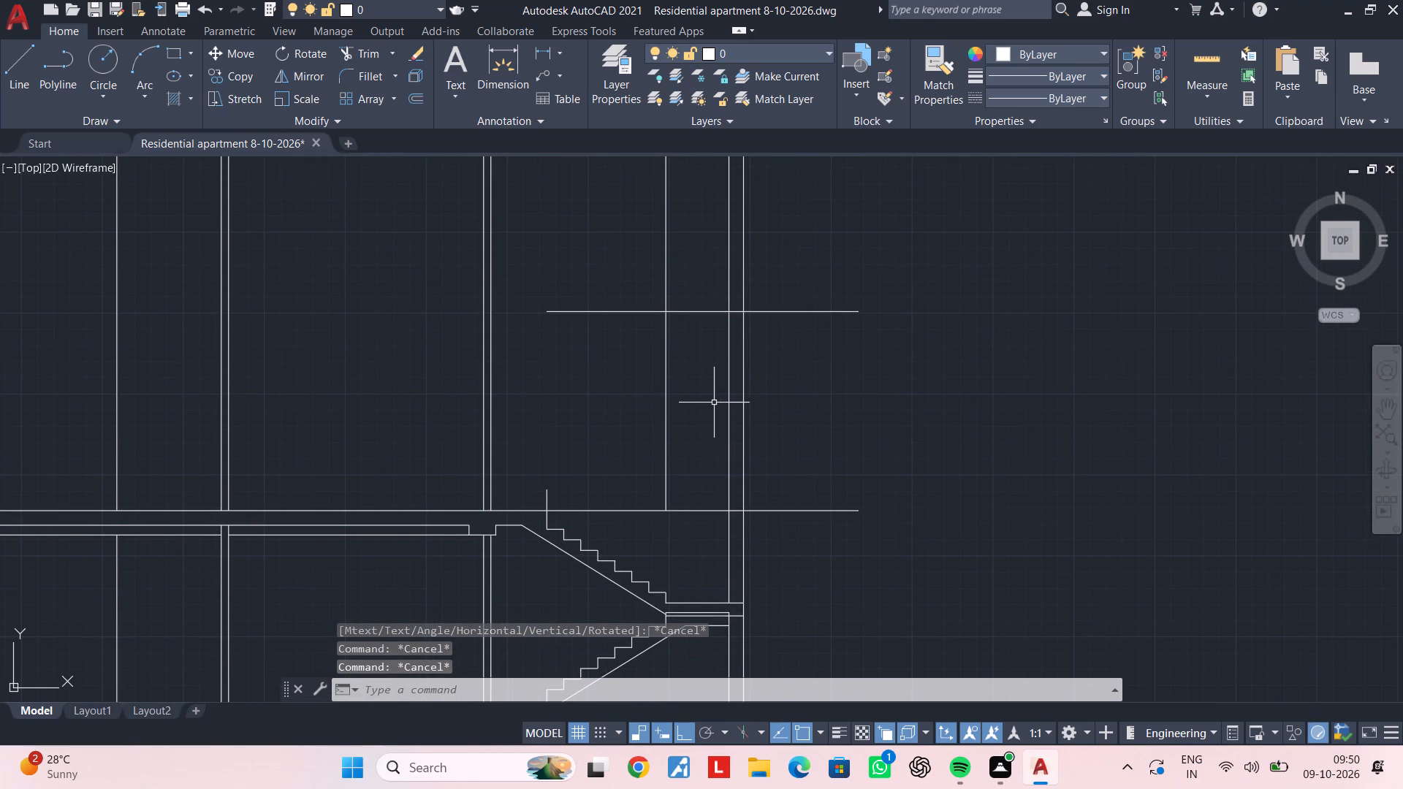
middle_click_drag(695, 383, 777, 383)
scroll(738, 338, "up", 1)
scroll(746, 335, "down", 2)
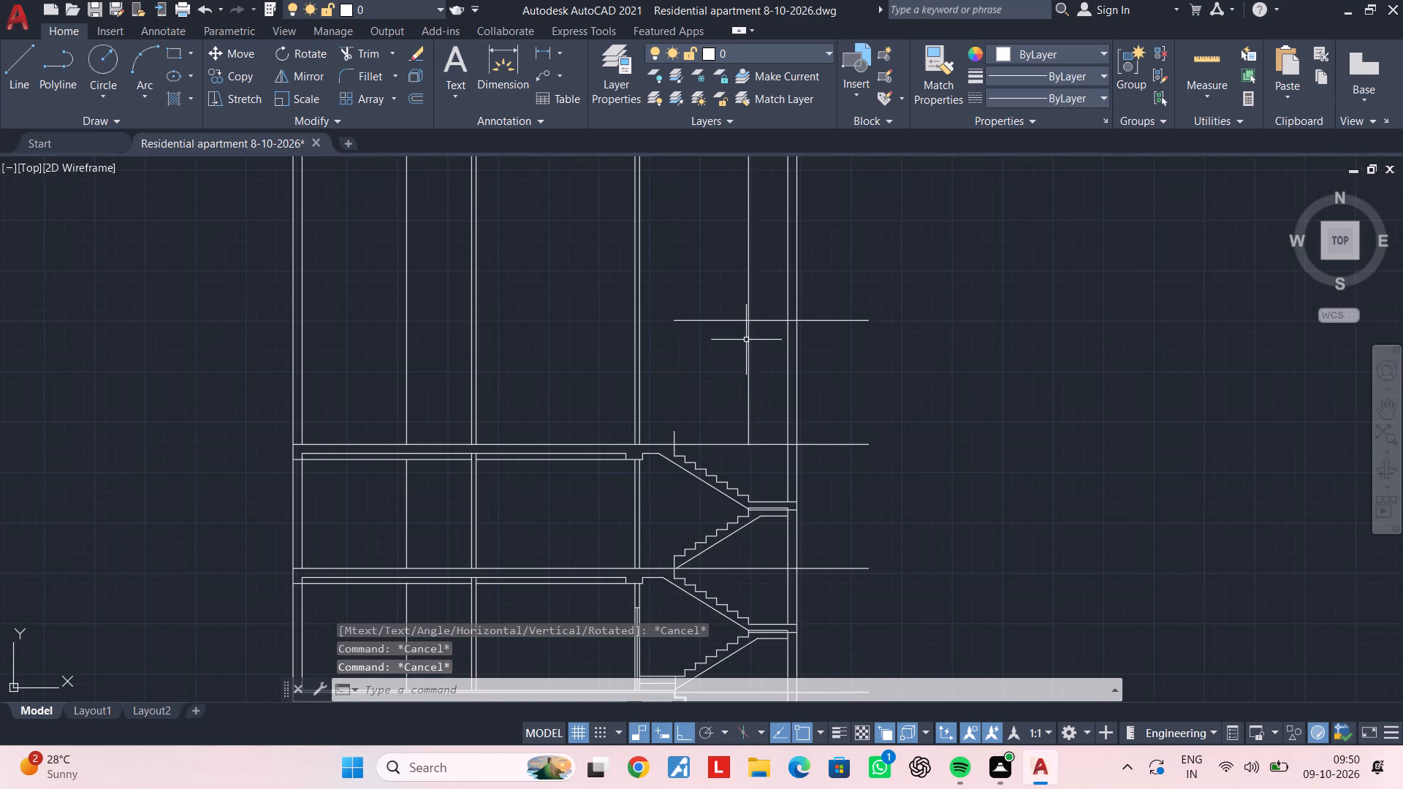
middle_click_drag(747, 355, 726, 313)
scroll(726, 613, "up", 3)
scroll(721, 517, "up", 2)
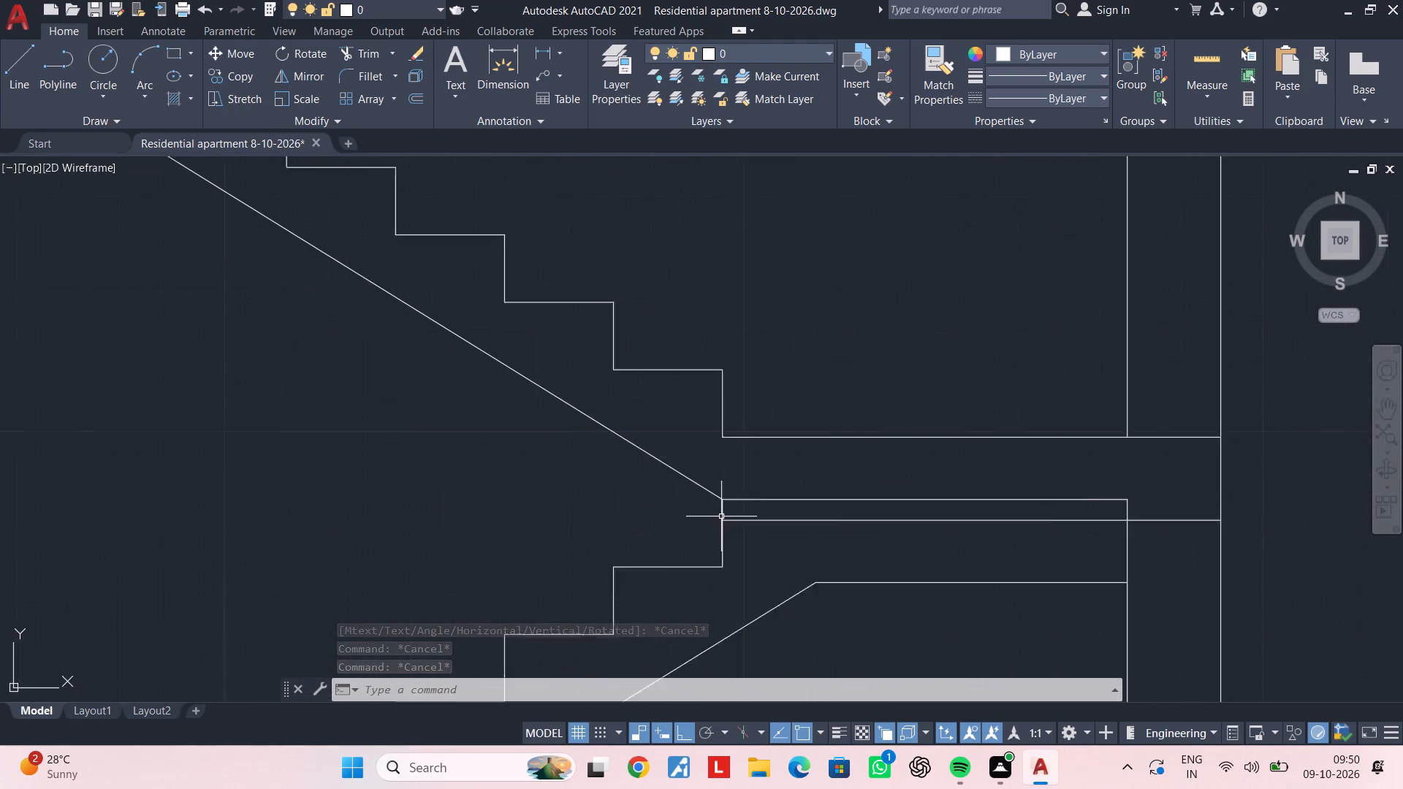
scroll(721, 517, "up", 1)
scroll(721, 517, "down", 3)
middle_click_drag(729, 453, 754, 635)
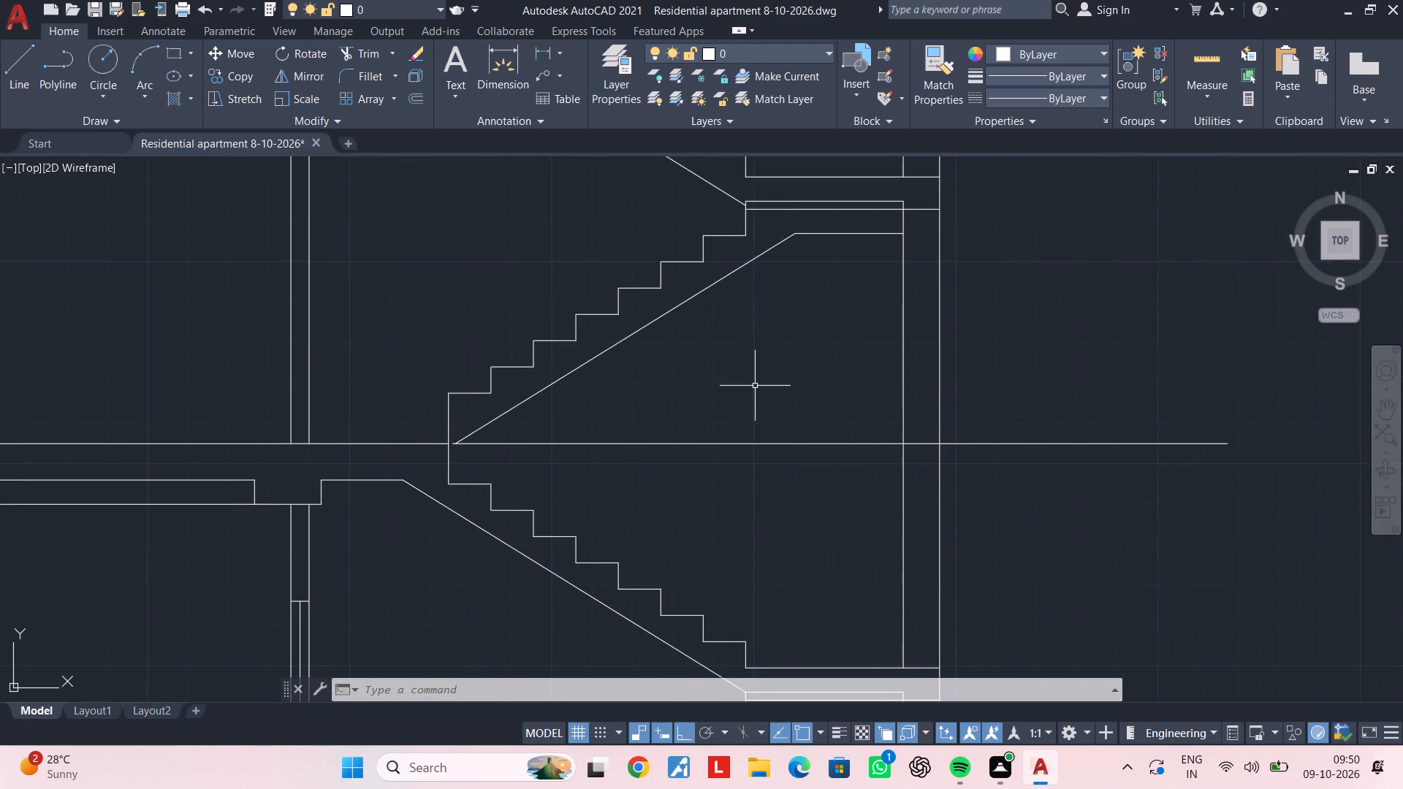
middle_click_drag(755, 392, 748, 623)
scroll(745, 474, "down", 1)
middle_click_drag(745, 483, 753, 659)
middle_click_drag(734, 459, 720, 625)
middle_click_drag(718, 482, 716, 473)
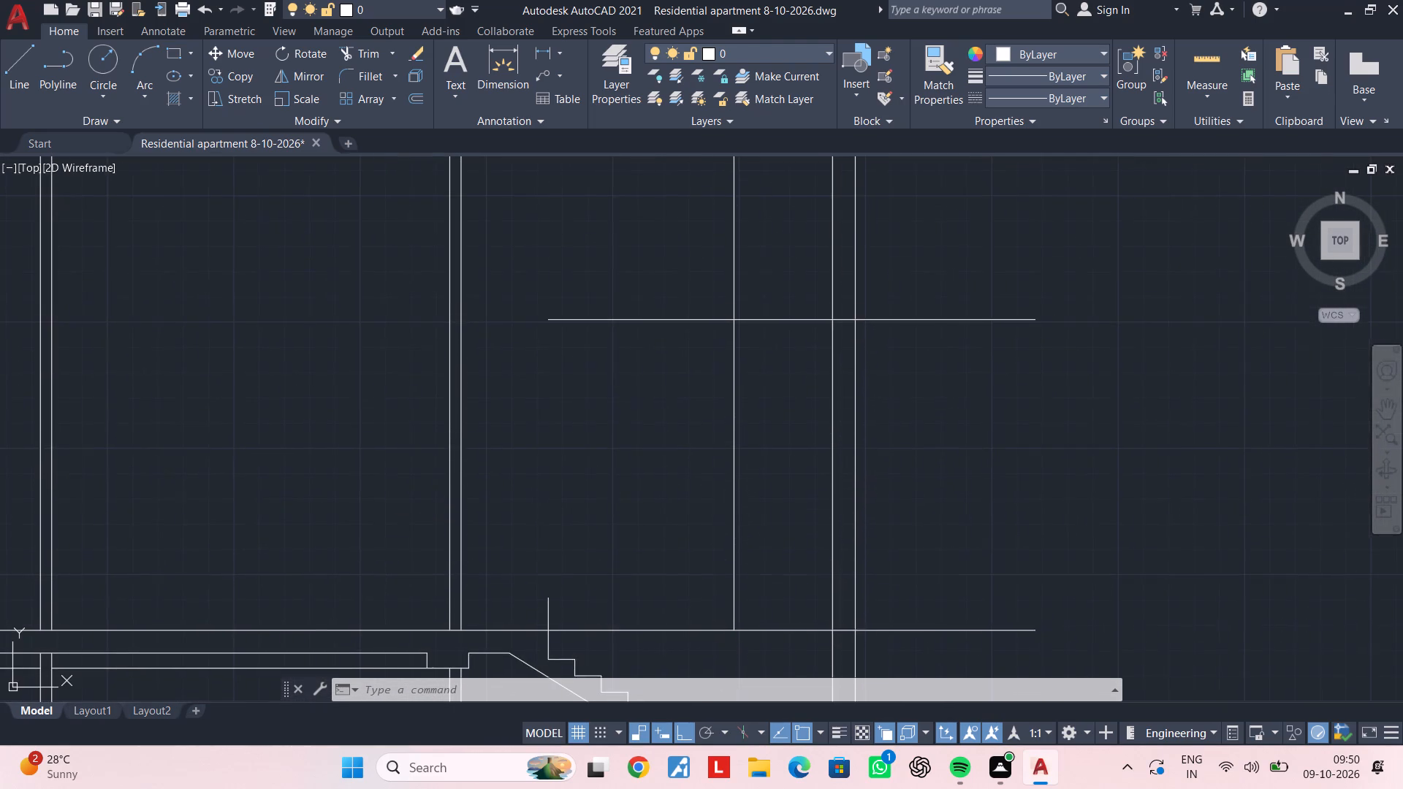
middle_click_drag(716, 473, 734, 434)
Trim the vertical stair guide line between the topmost slab's floor line and the new level line.
left_click(750, 381)
key("Escape")
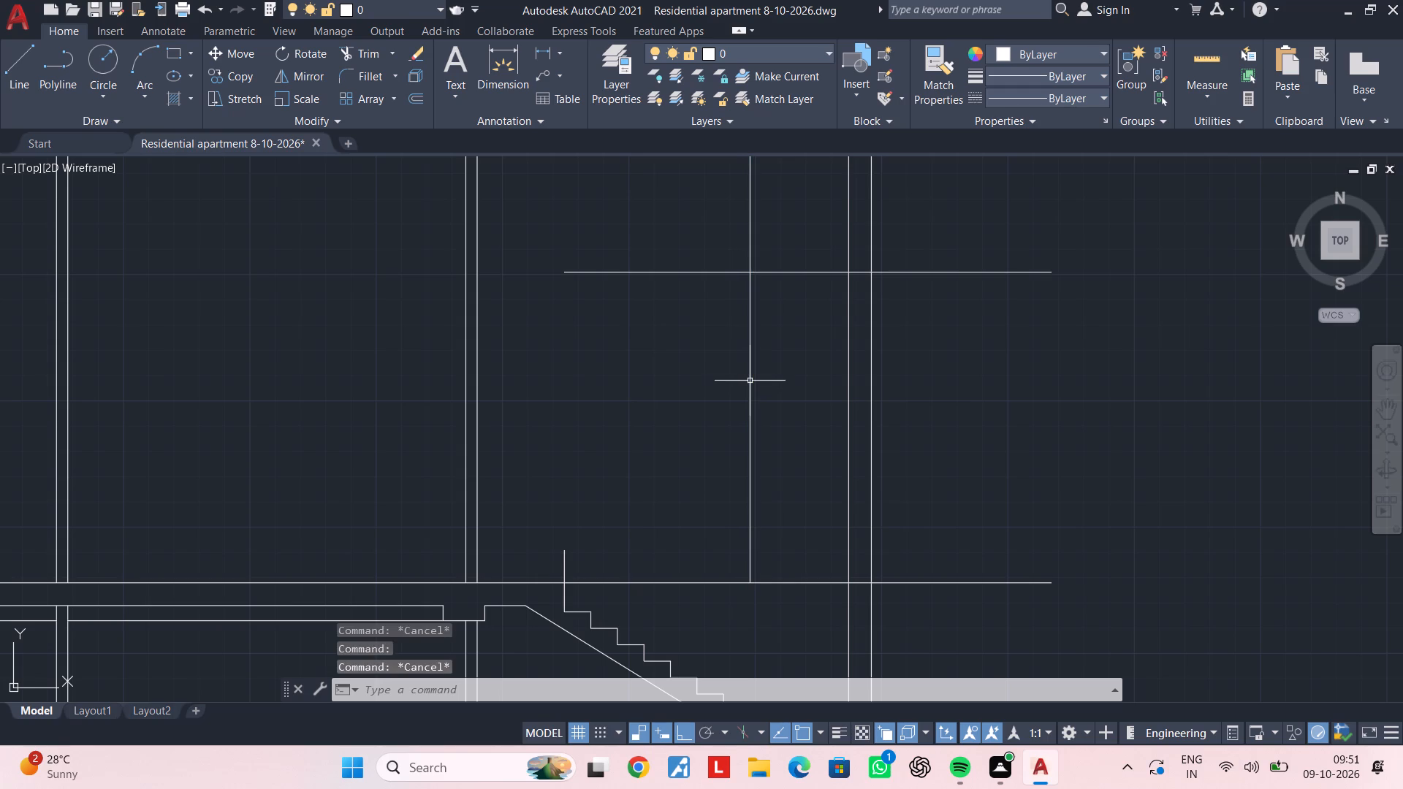
key("Escape")
type("tr")
key("space")
left_click(750, 381)
key("Escape")
key("Escape")
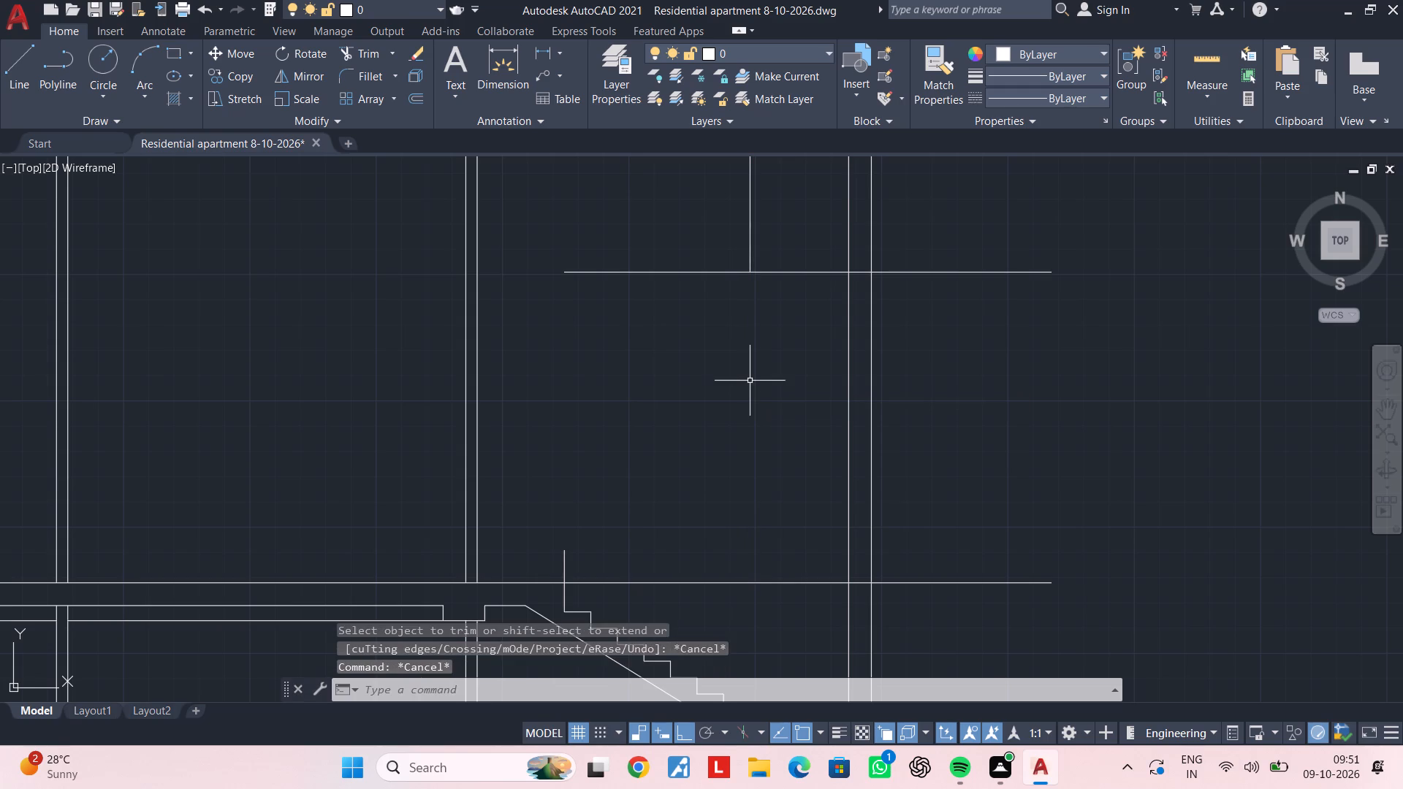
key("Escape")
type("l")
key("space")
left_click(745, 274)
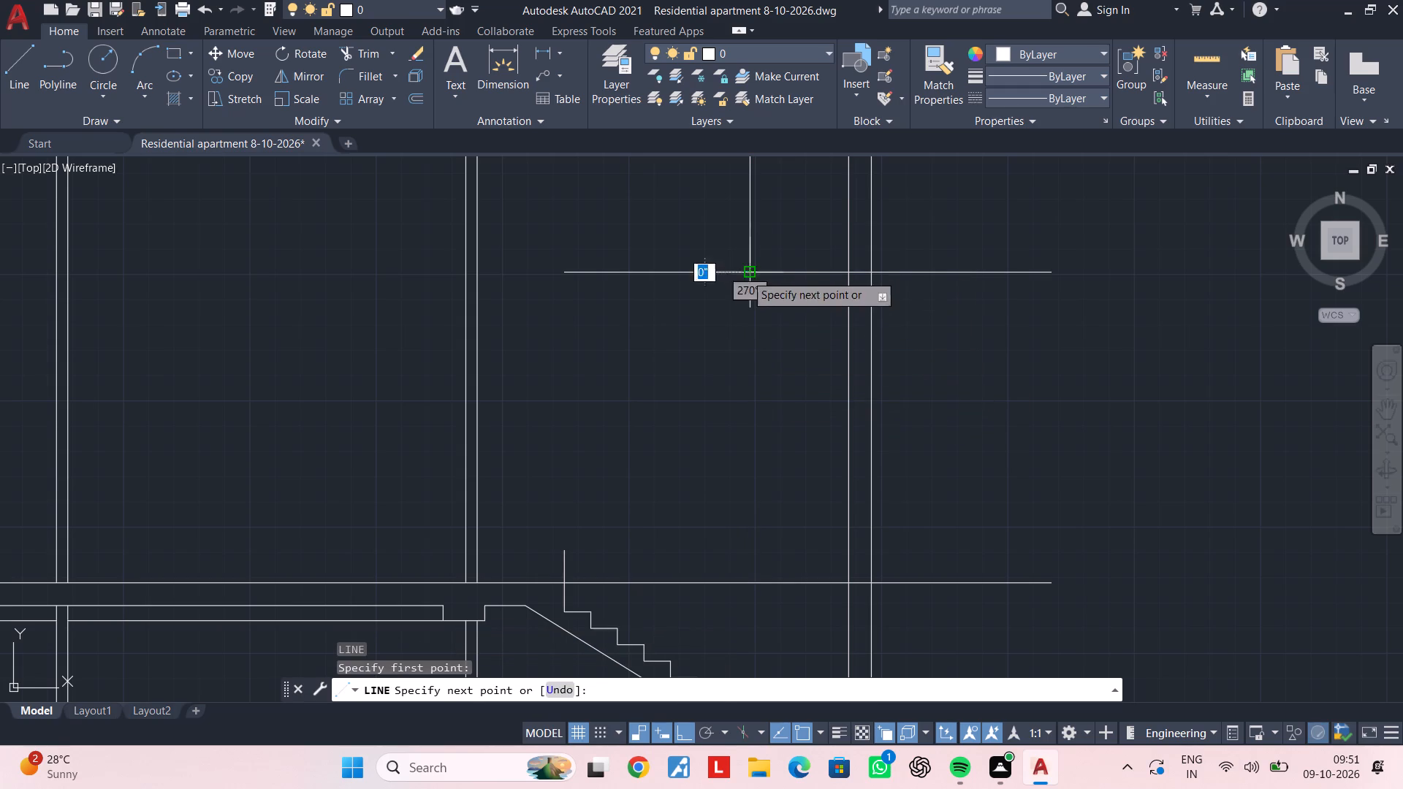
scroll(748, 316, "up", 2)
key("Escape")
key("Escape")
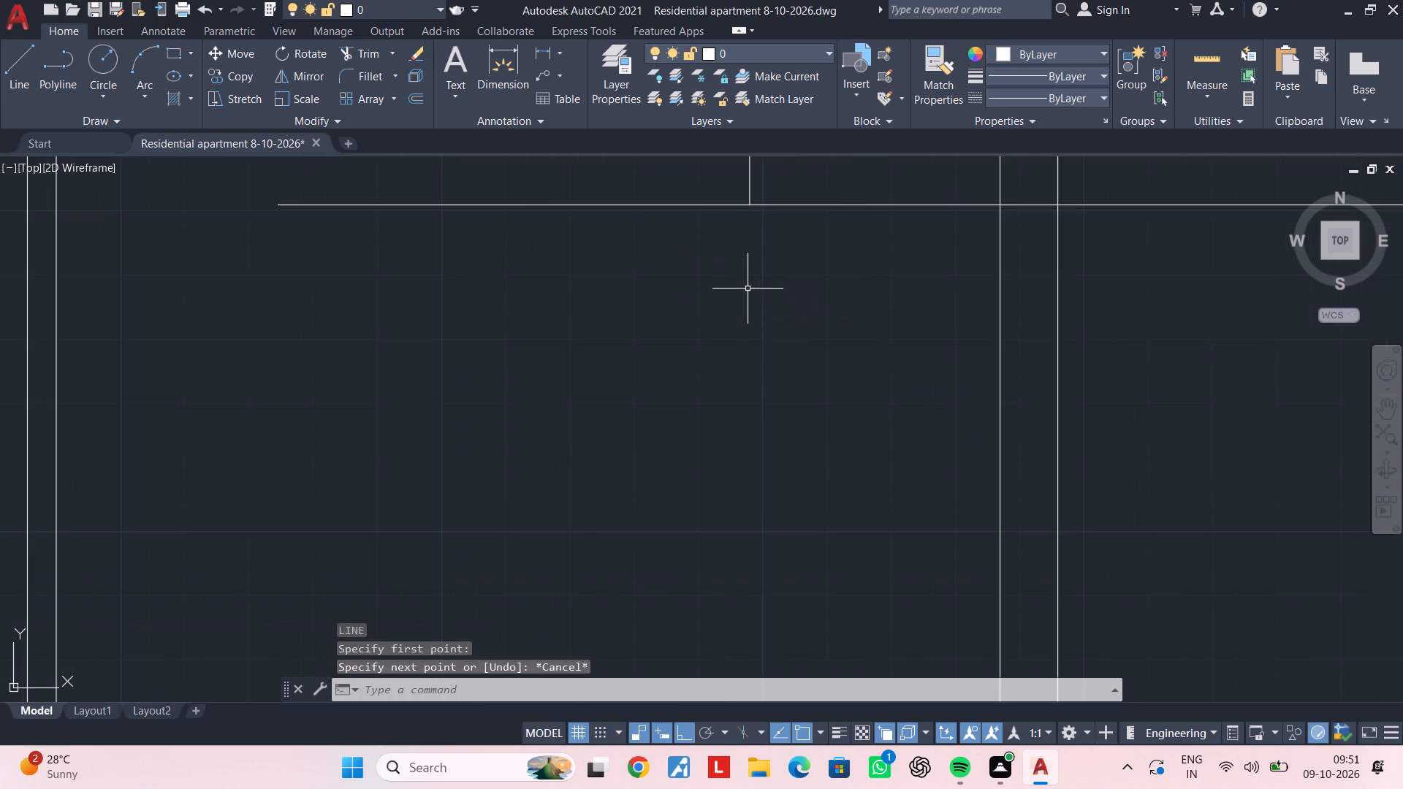
Draw a stair polyline from the guide line's end on the new level line, descending inward with three 6.5" risers and 10.5" treads.
type("pl")
key("space")
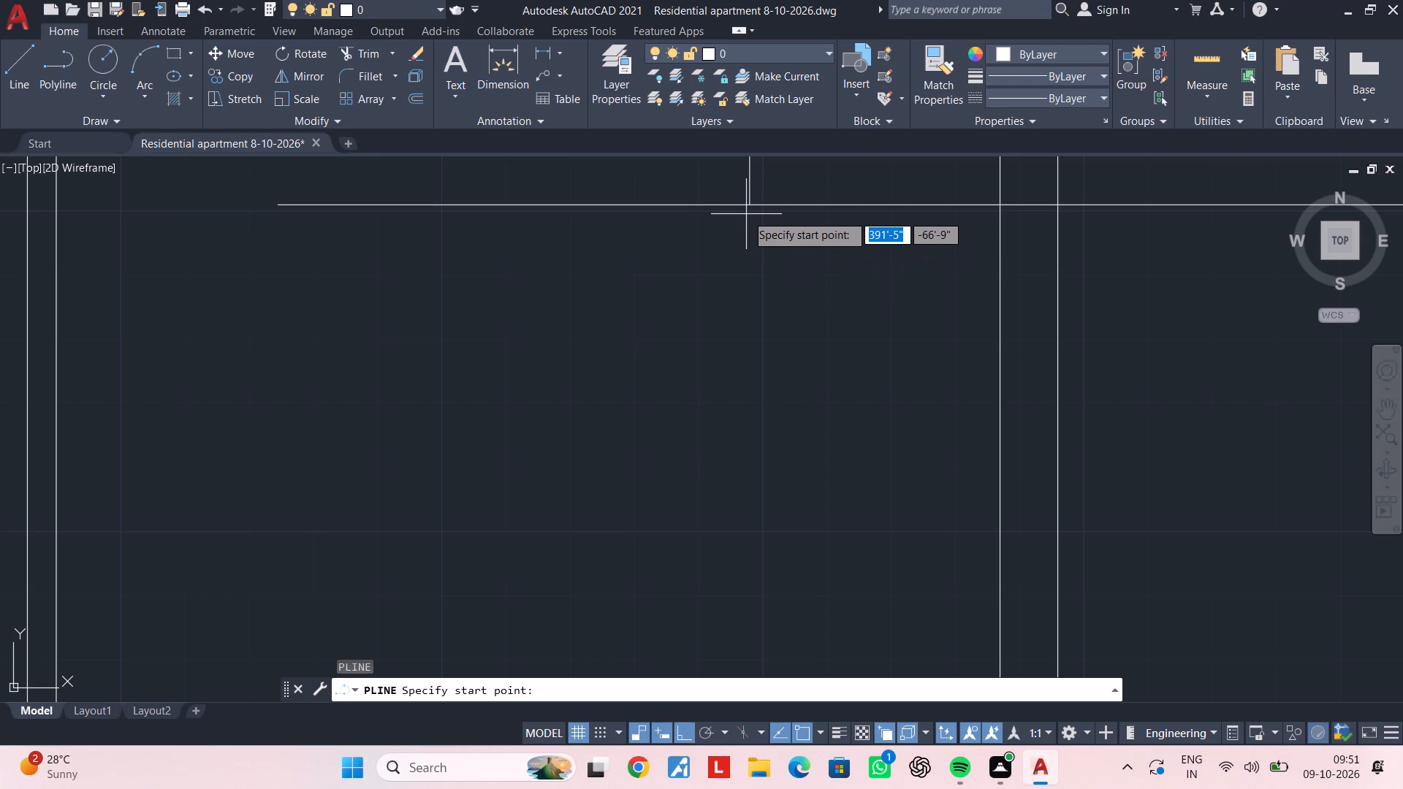
left_click(748, 209)
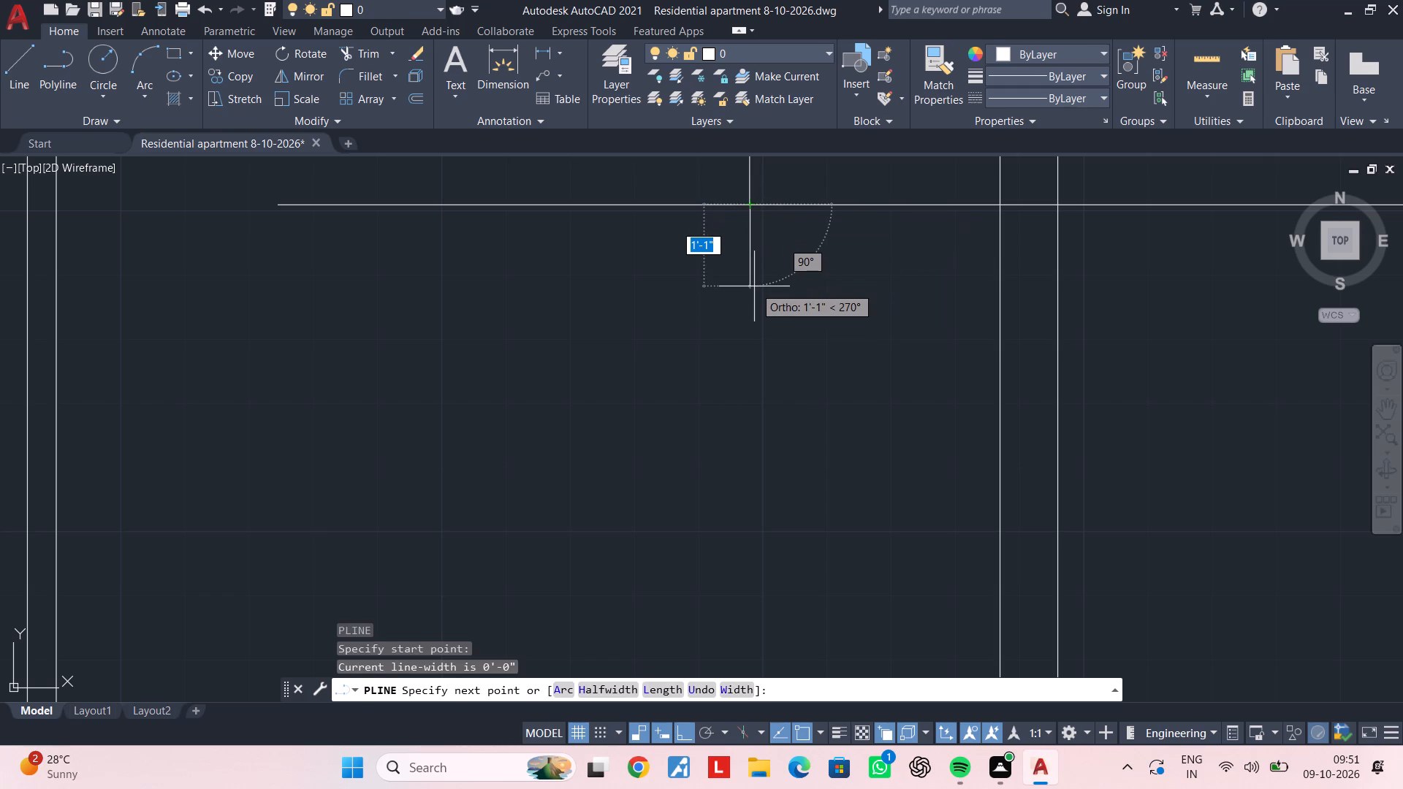
type("6.5\"")
key("Return")
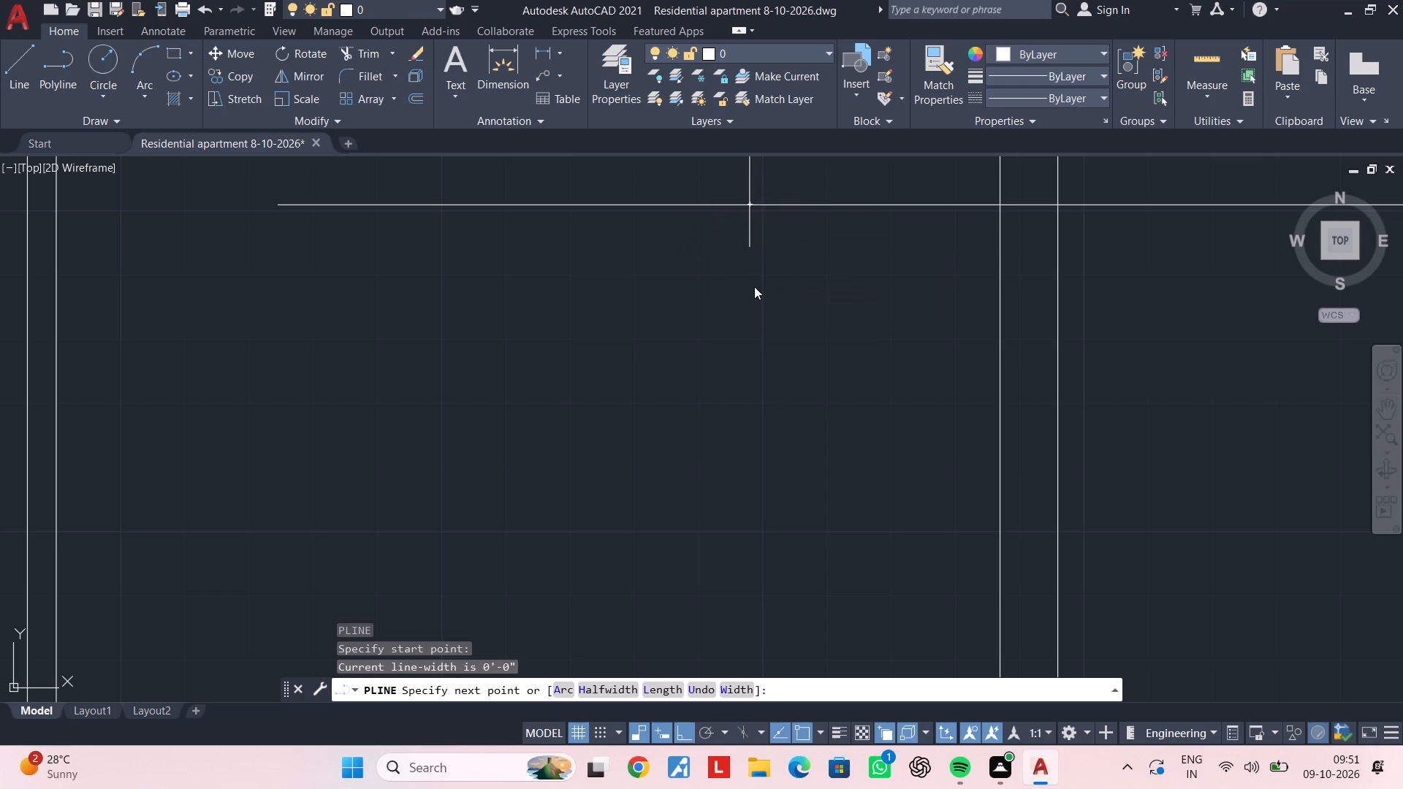
type("10.5\"")
key("Return")
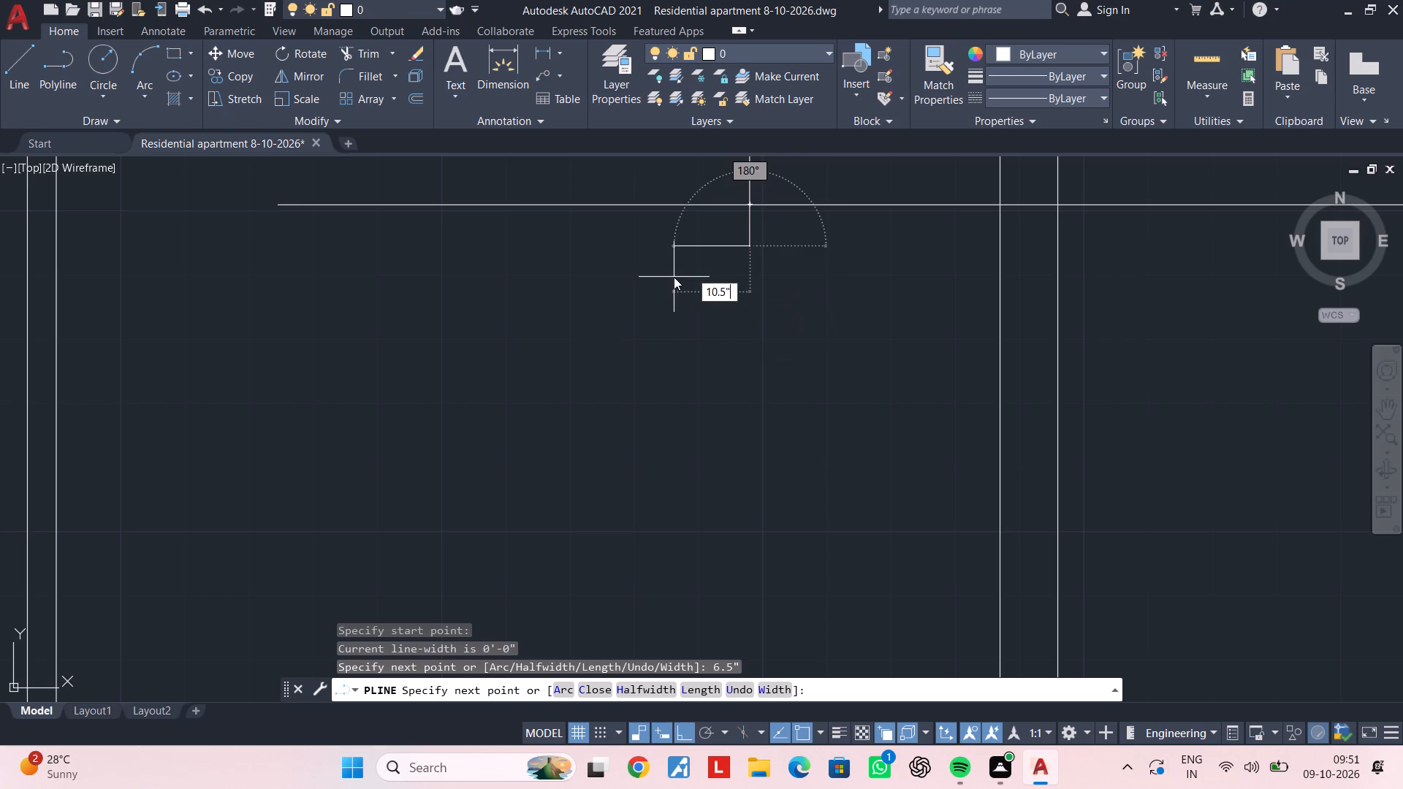
type("6.5\"")
key("Return")
type("10.5\"")
key("Return")
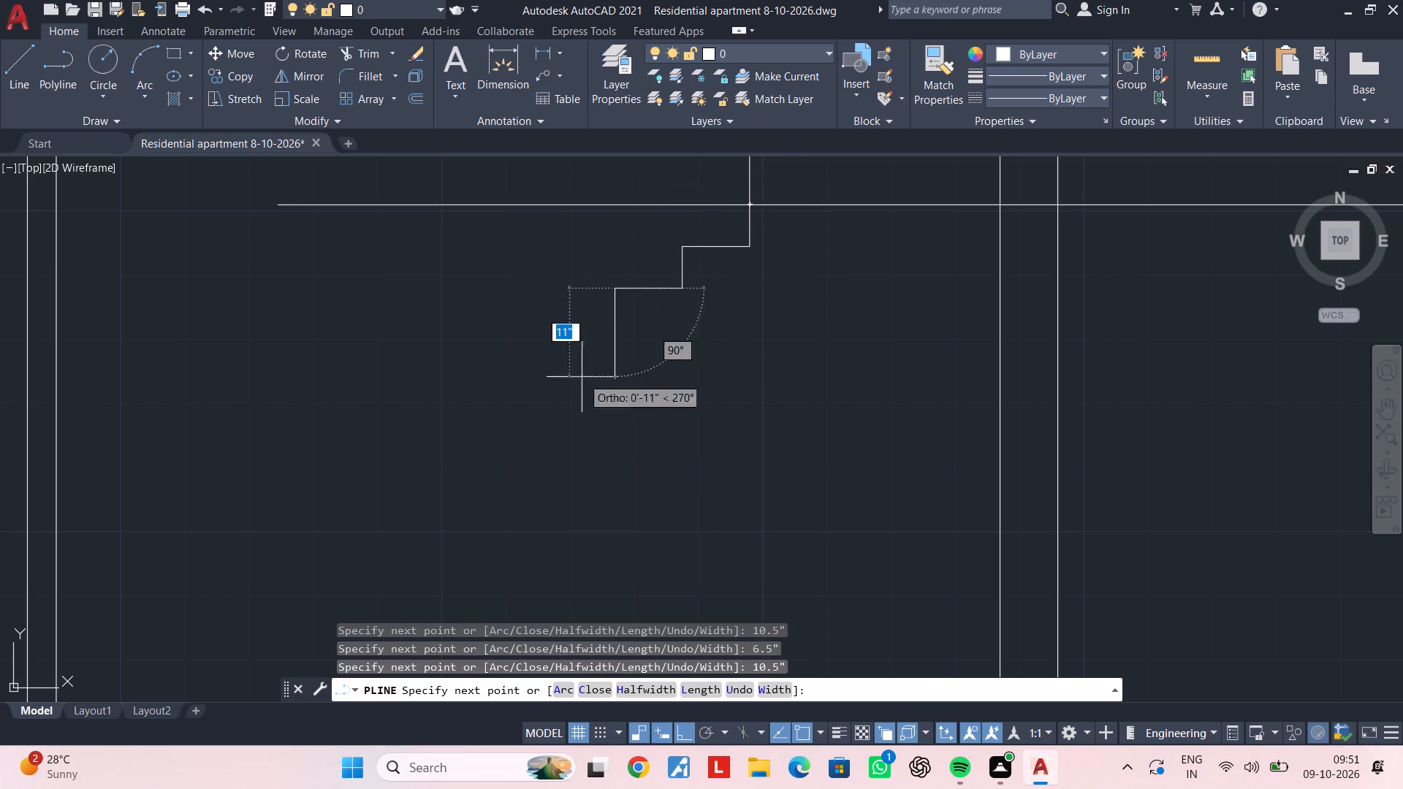
type("6.5\"")
key("Return")
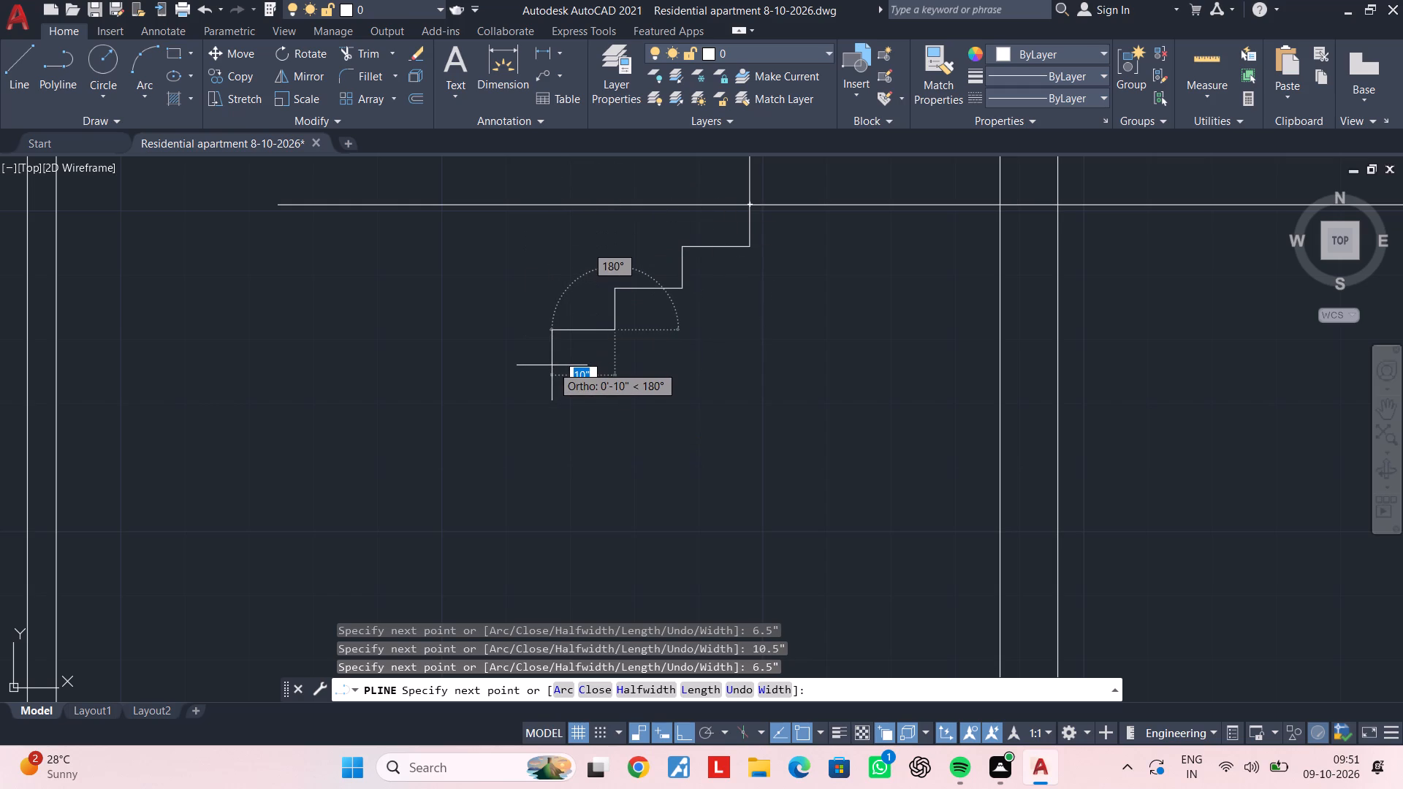
type("10.5\"")
key("Return")
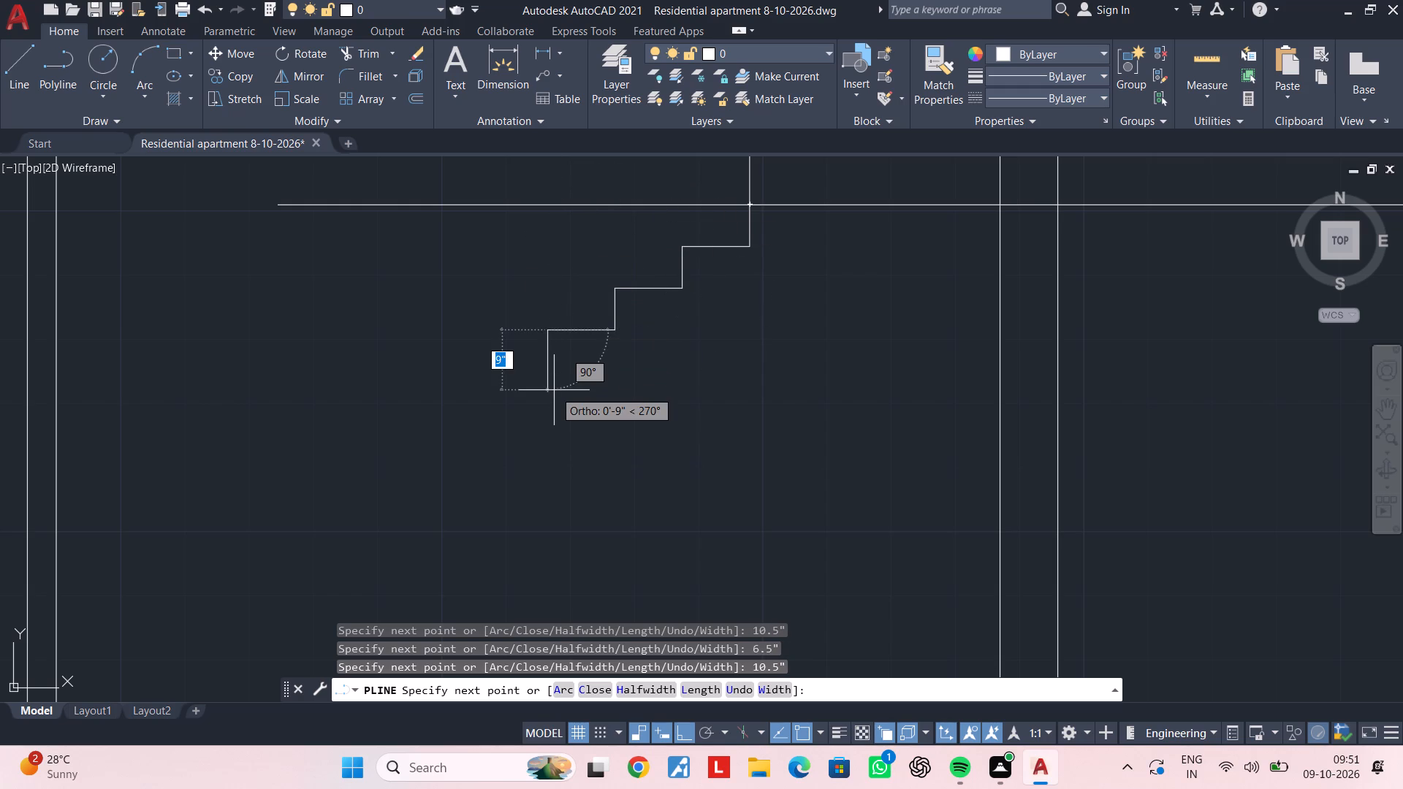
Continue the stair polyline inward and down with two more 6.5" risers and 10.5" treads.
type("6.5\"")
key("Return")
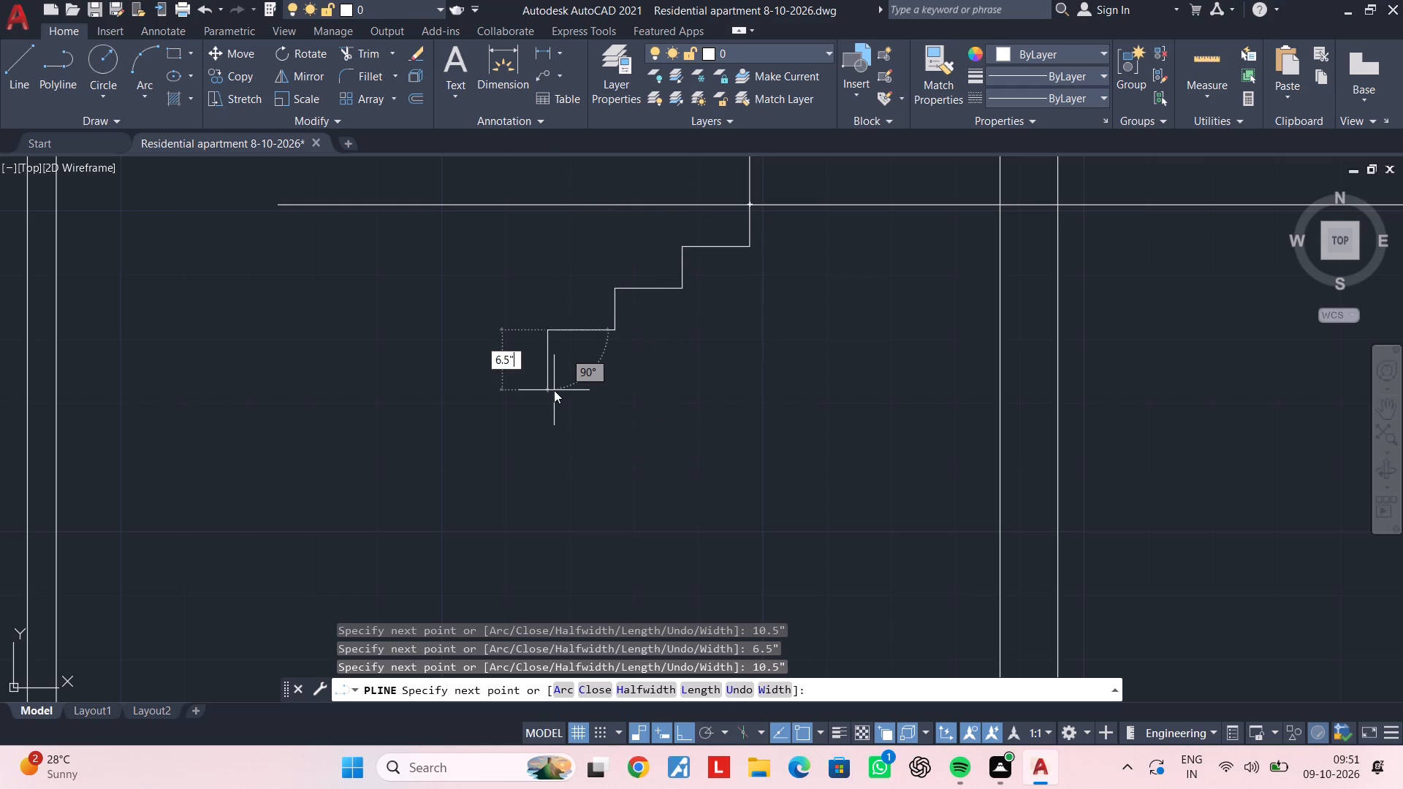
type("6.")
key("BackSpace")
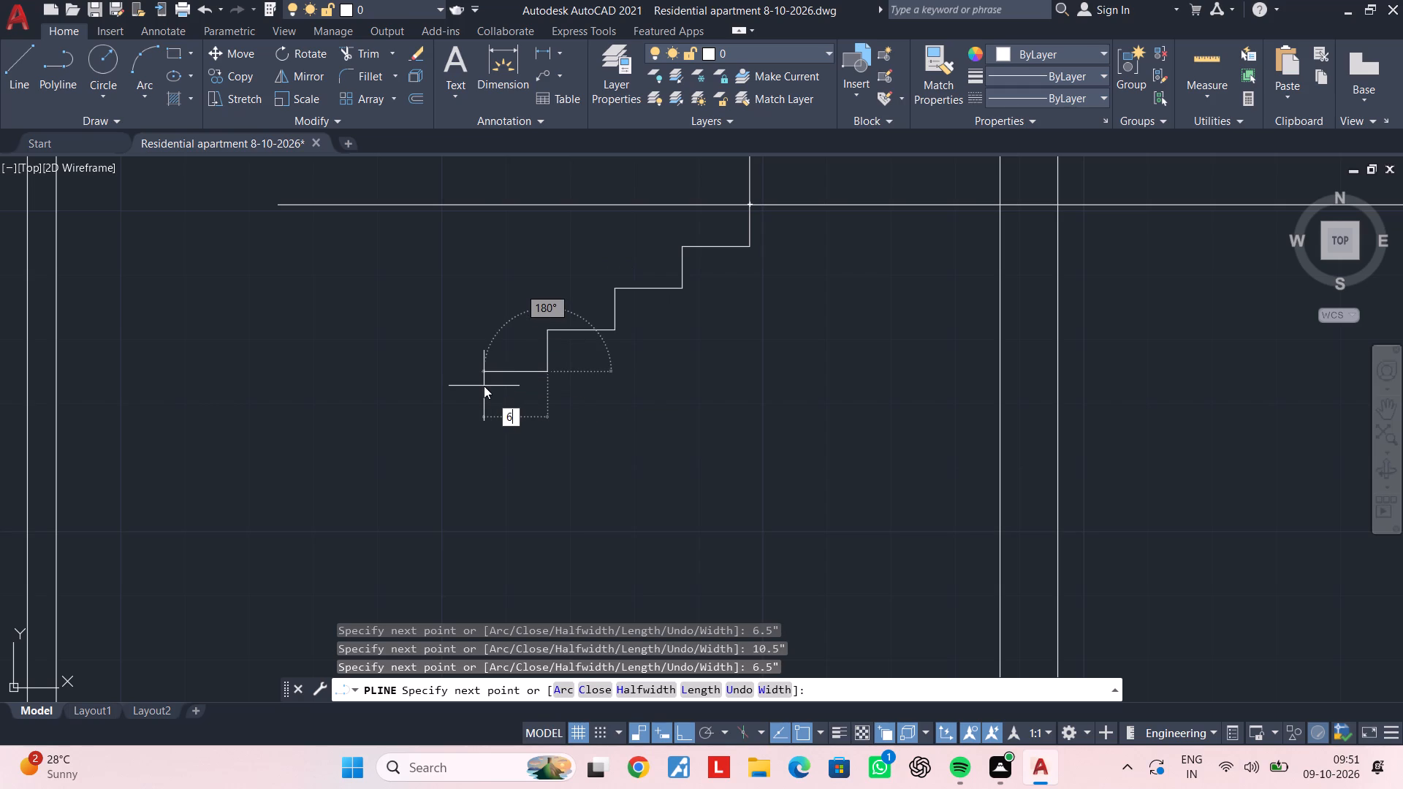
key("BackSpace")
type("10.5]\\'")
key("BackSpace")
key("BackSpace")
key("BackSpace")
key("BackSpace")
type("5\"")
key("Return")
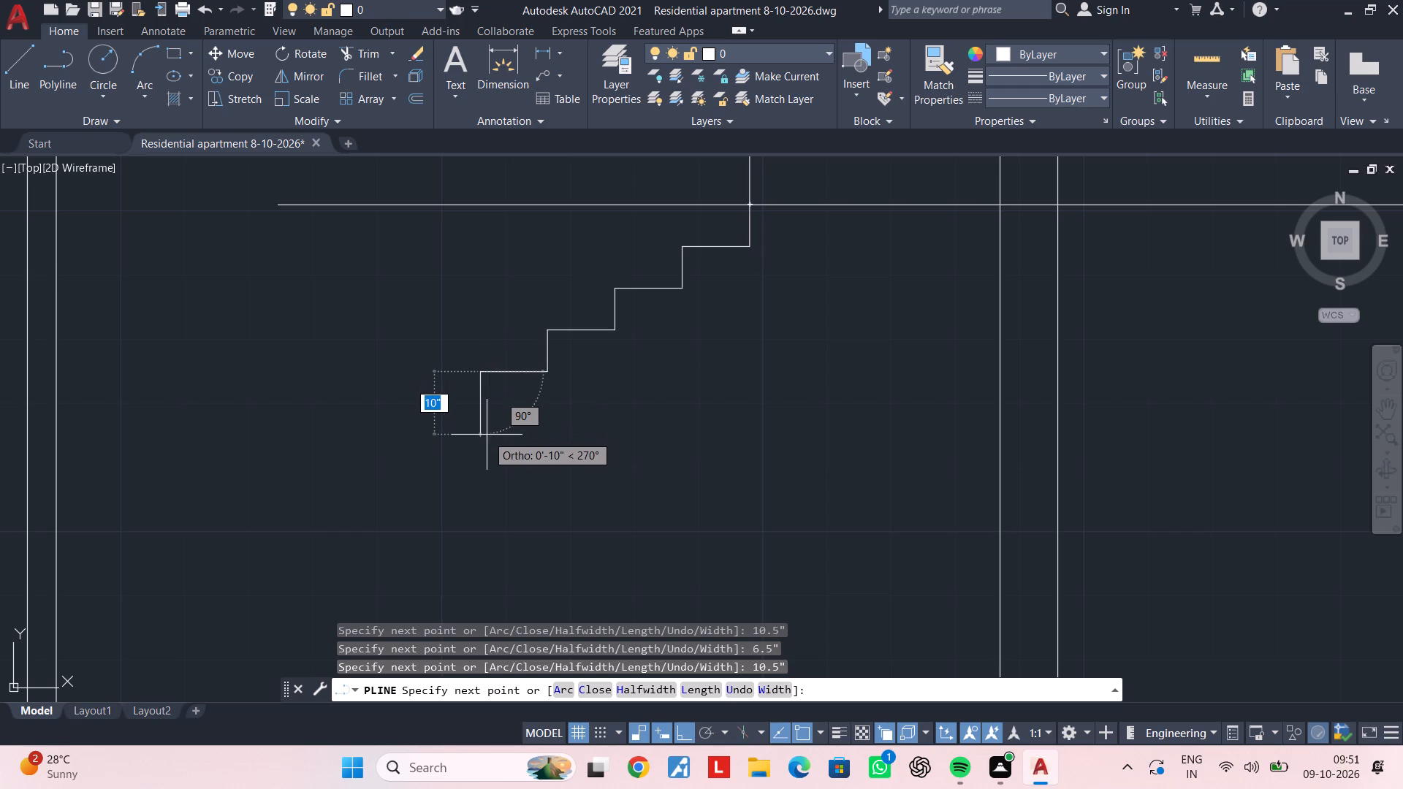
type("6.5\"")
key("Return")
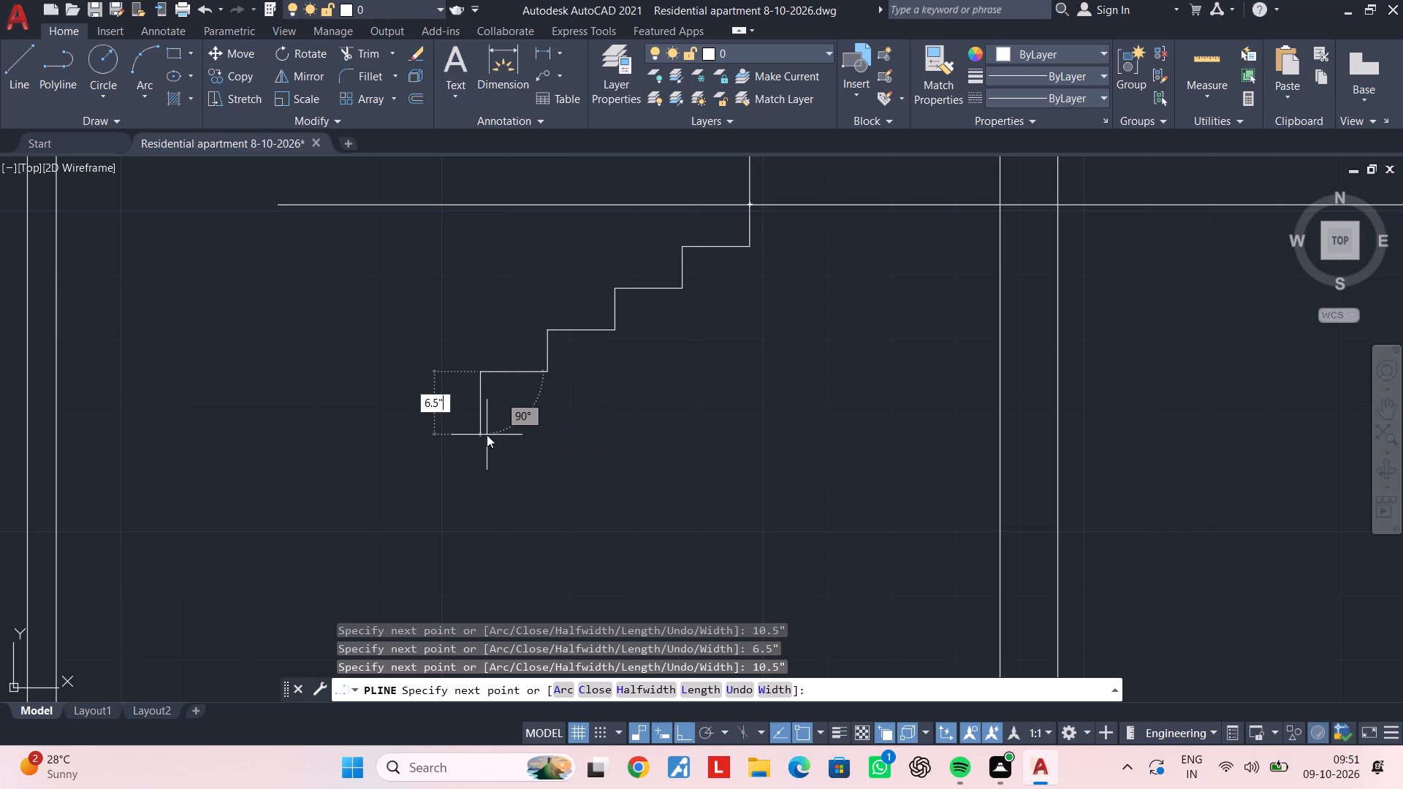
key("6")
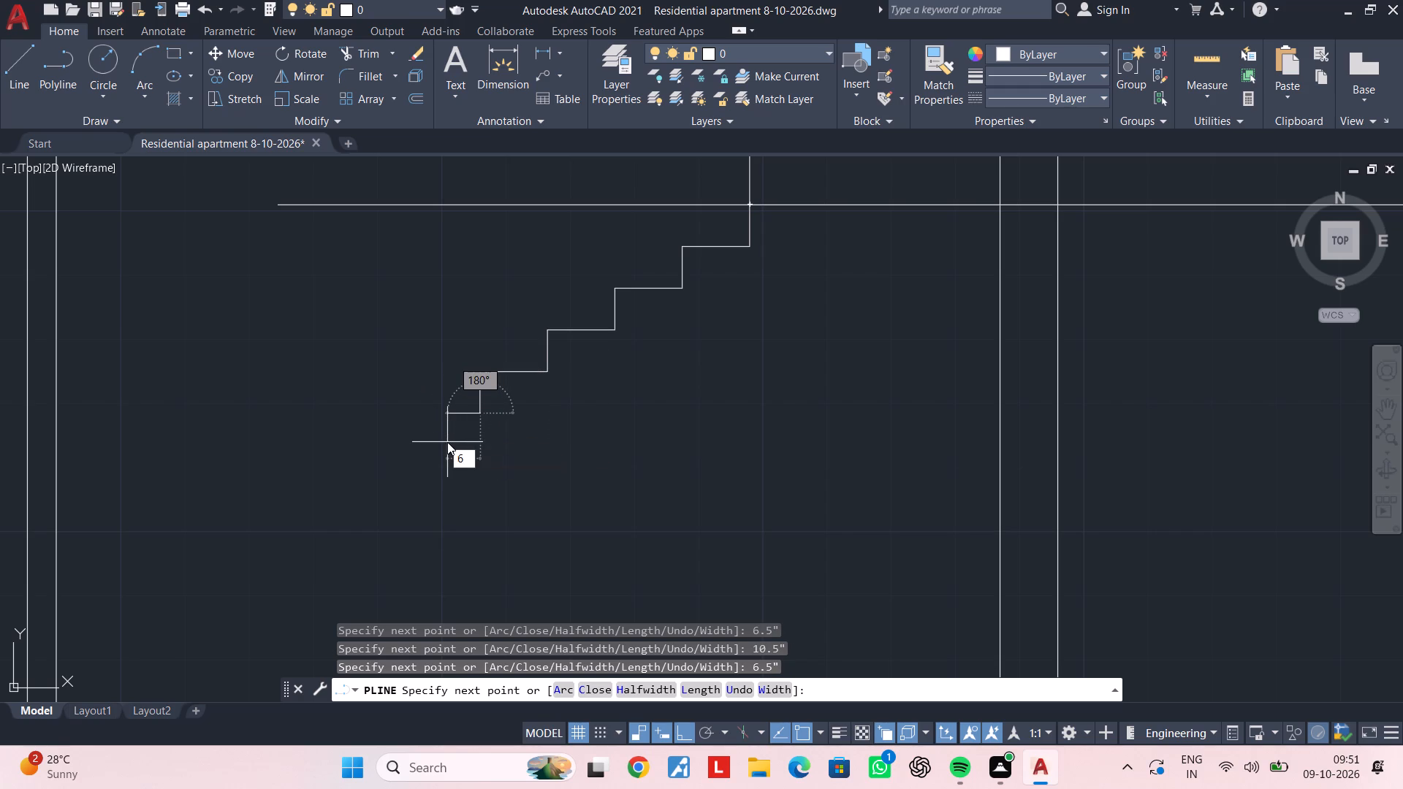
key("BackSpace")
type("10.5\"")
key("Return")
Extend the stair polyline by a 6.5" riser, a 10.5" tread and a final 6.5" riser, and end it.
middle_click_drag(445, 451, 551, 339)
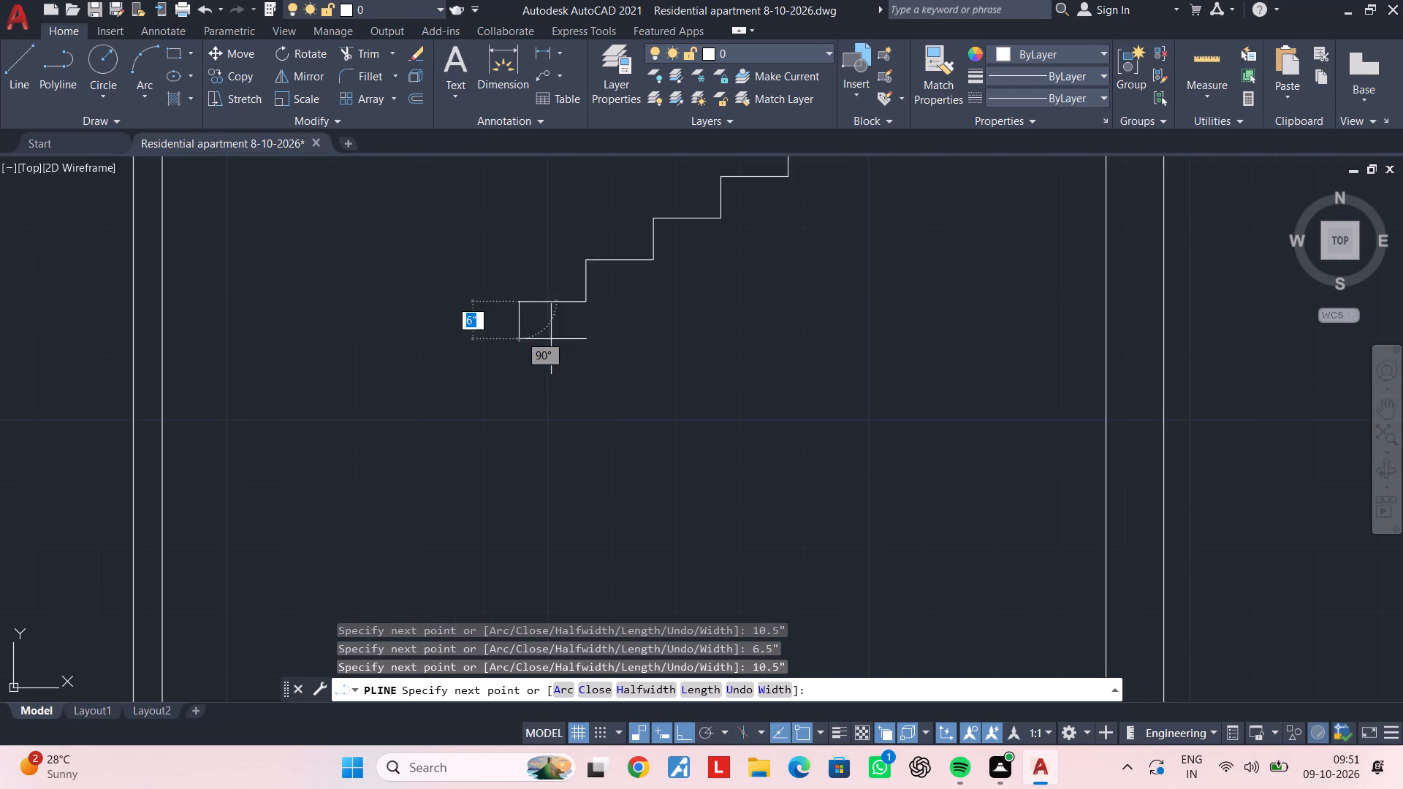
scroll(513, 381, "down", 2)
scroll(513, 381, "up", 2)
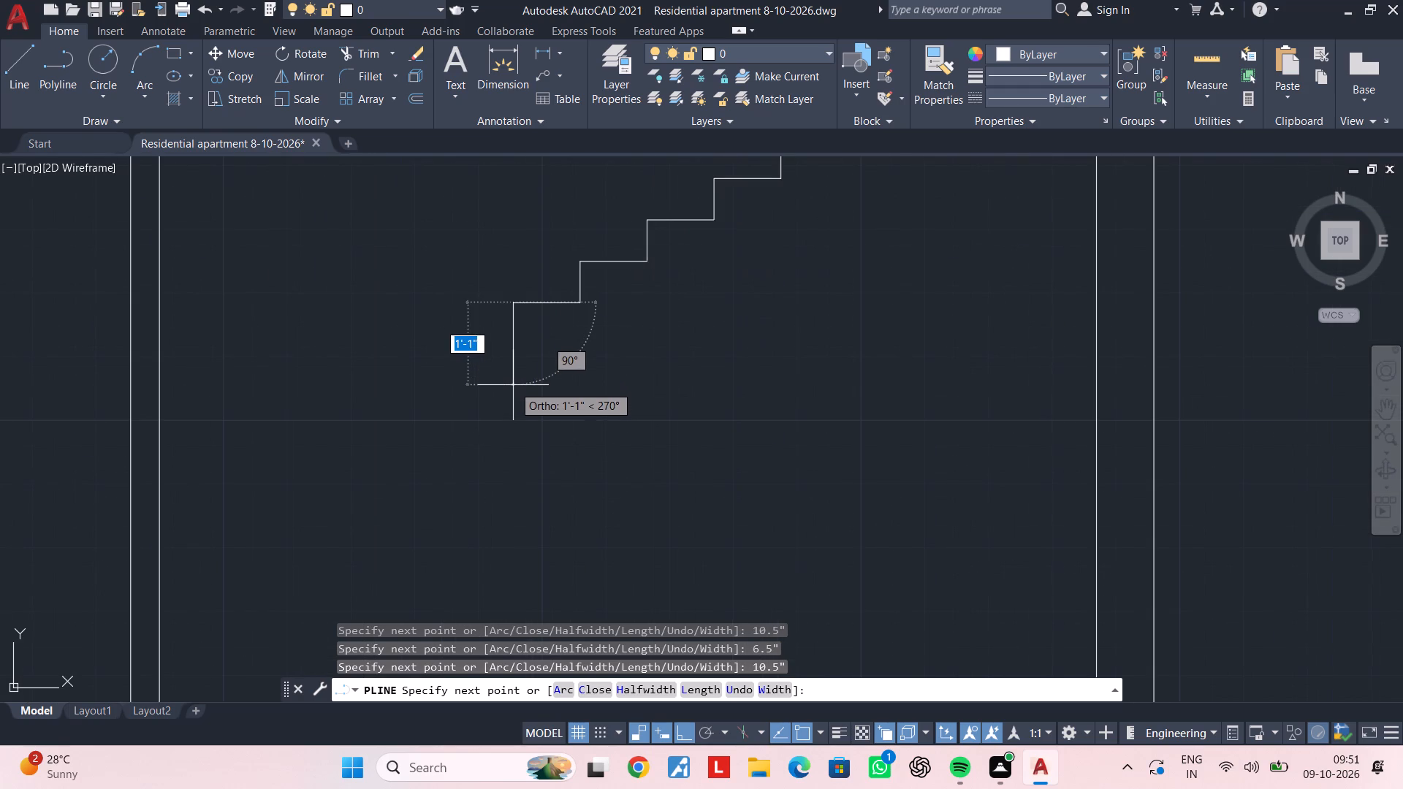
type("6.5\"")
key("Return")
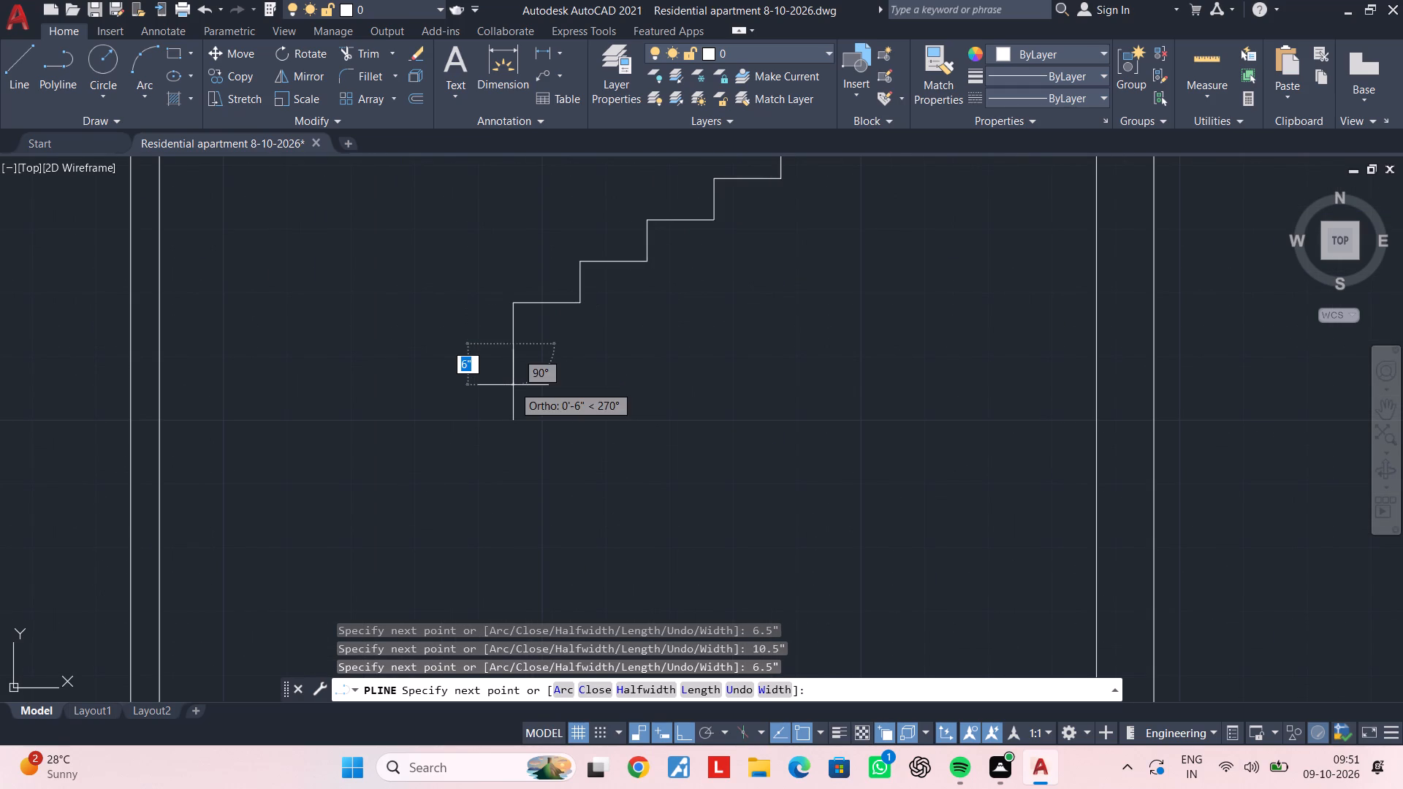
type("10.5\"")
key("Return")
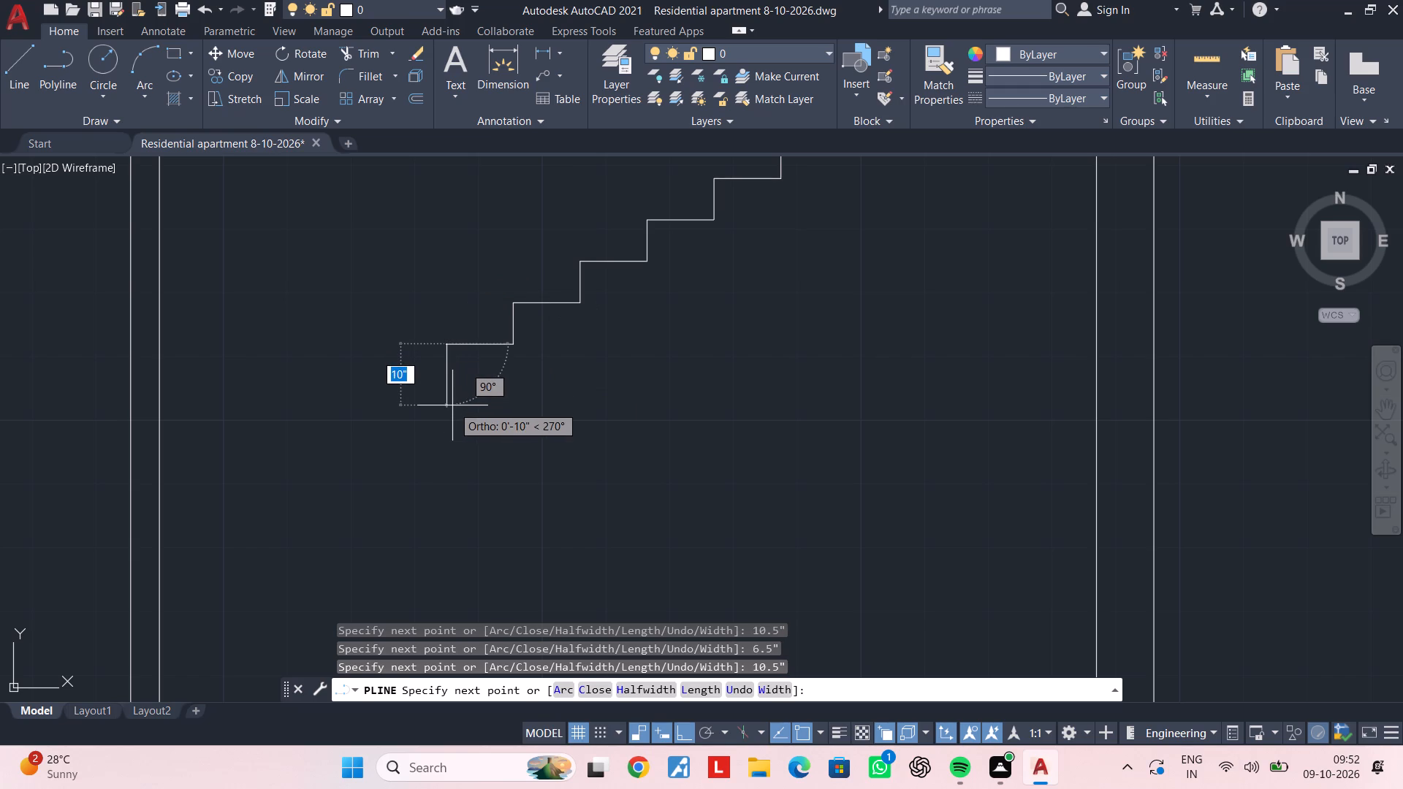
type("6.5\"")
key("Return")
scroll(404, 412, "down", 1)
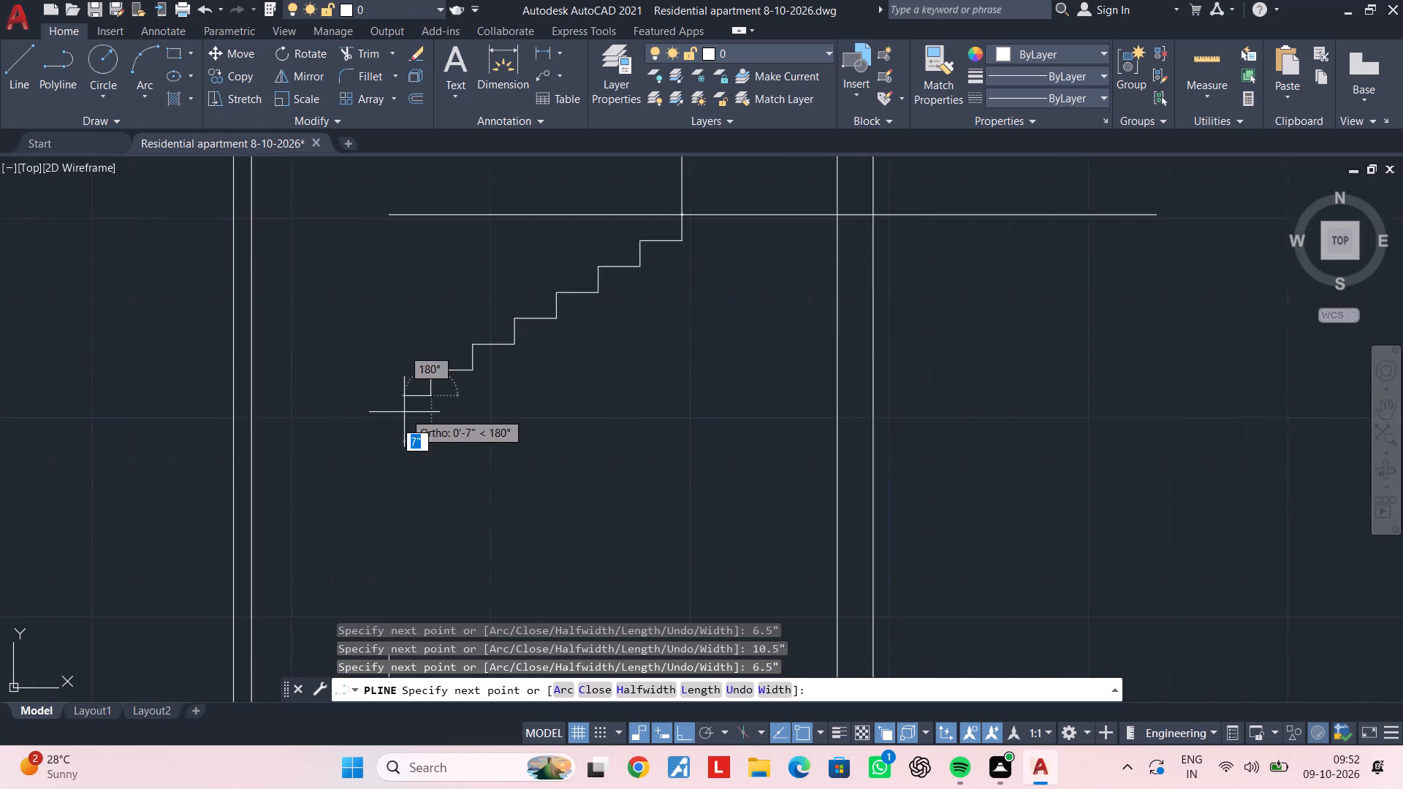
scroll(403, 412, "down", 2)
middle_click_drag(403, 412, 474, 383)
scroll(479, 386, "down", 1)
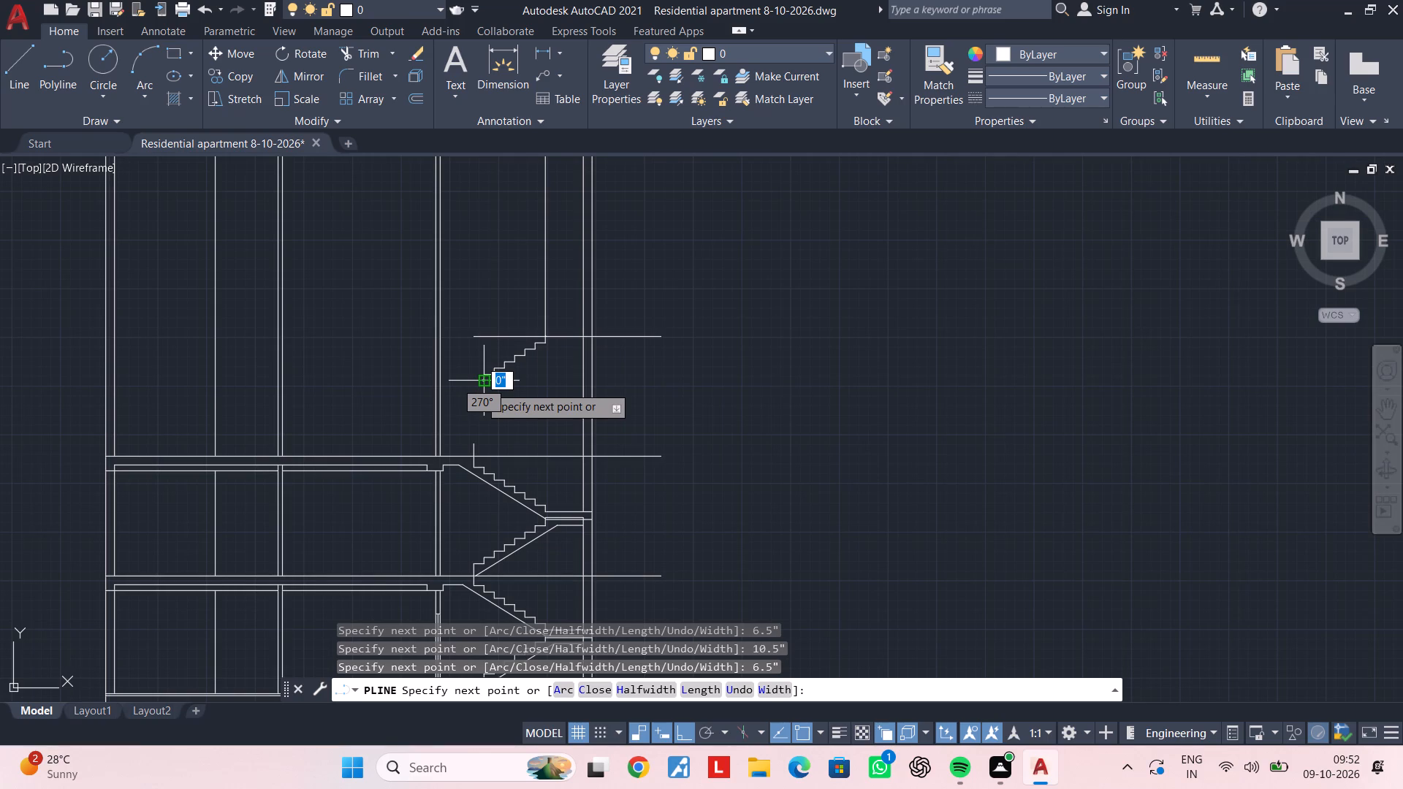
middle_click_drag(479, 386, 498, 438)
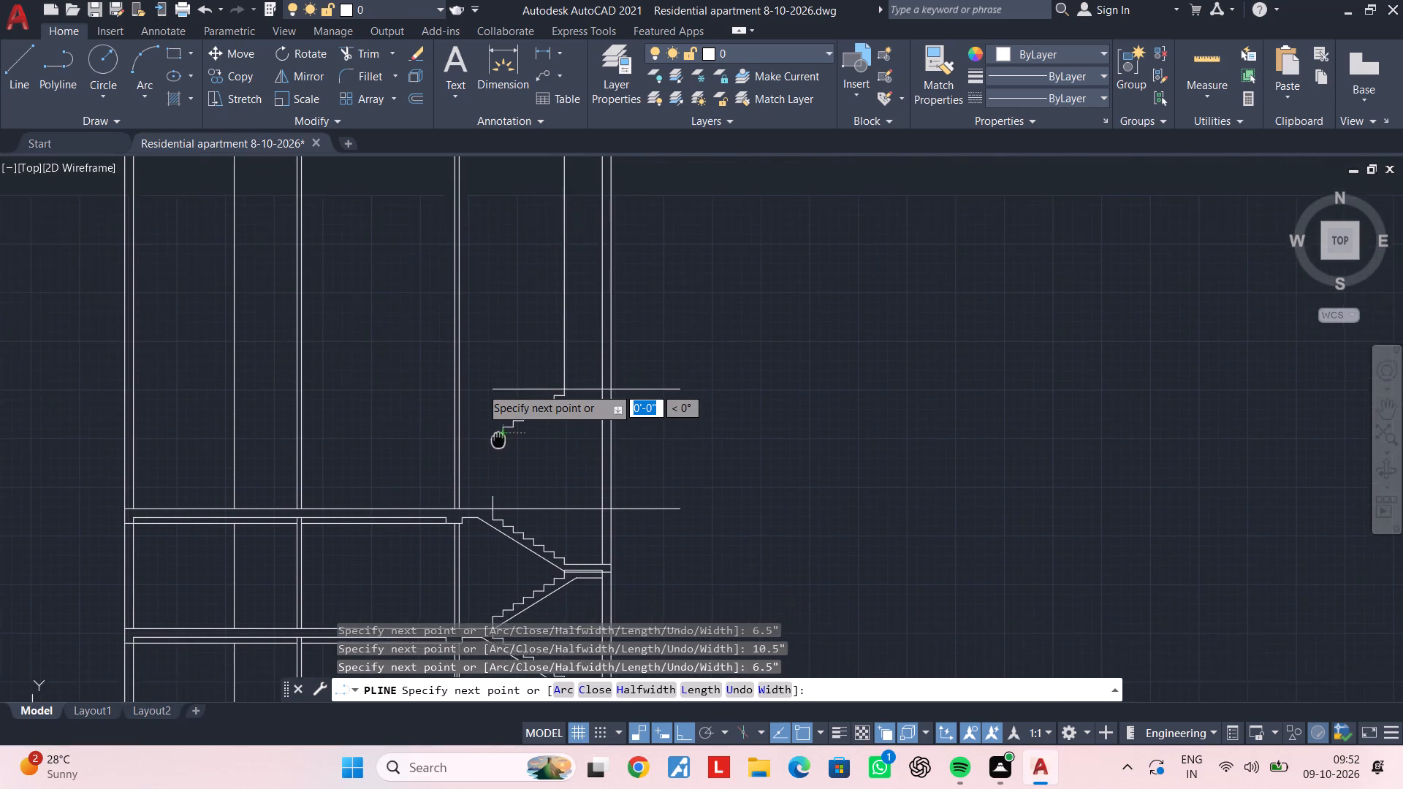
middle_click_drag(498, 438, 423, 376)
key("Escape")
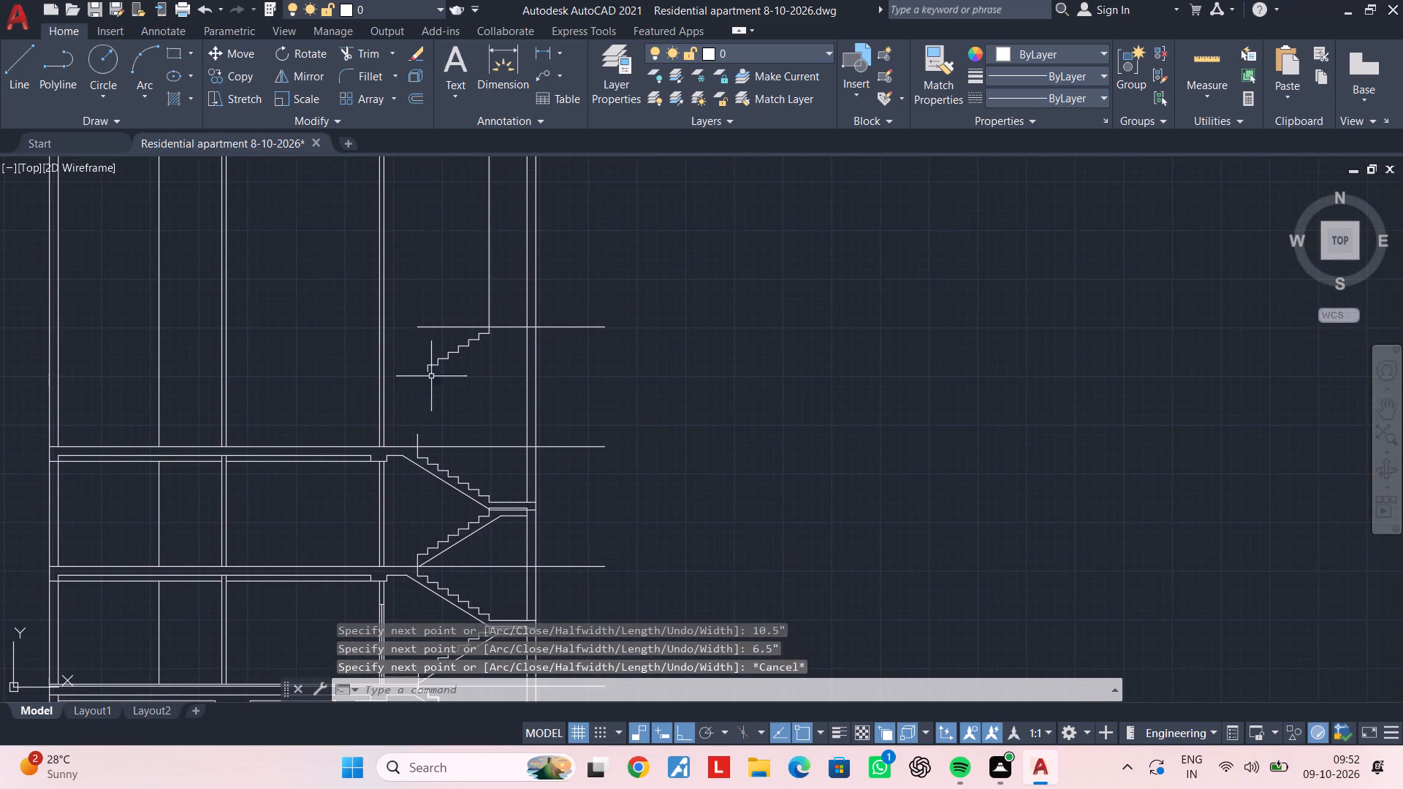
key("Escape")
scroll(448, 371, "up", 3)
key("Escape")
Delete the stair polyline drawn down from the new level line.
left_click(486, 370)
left_click(428, 256)
key("Delete")
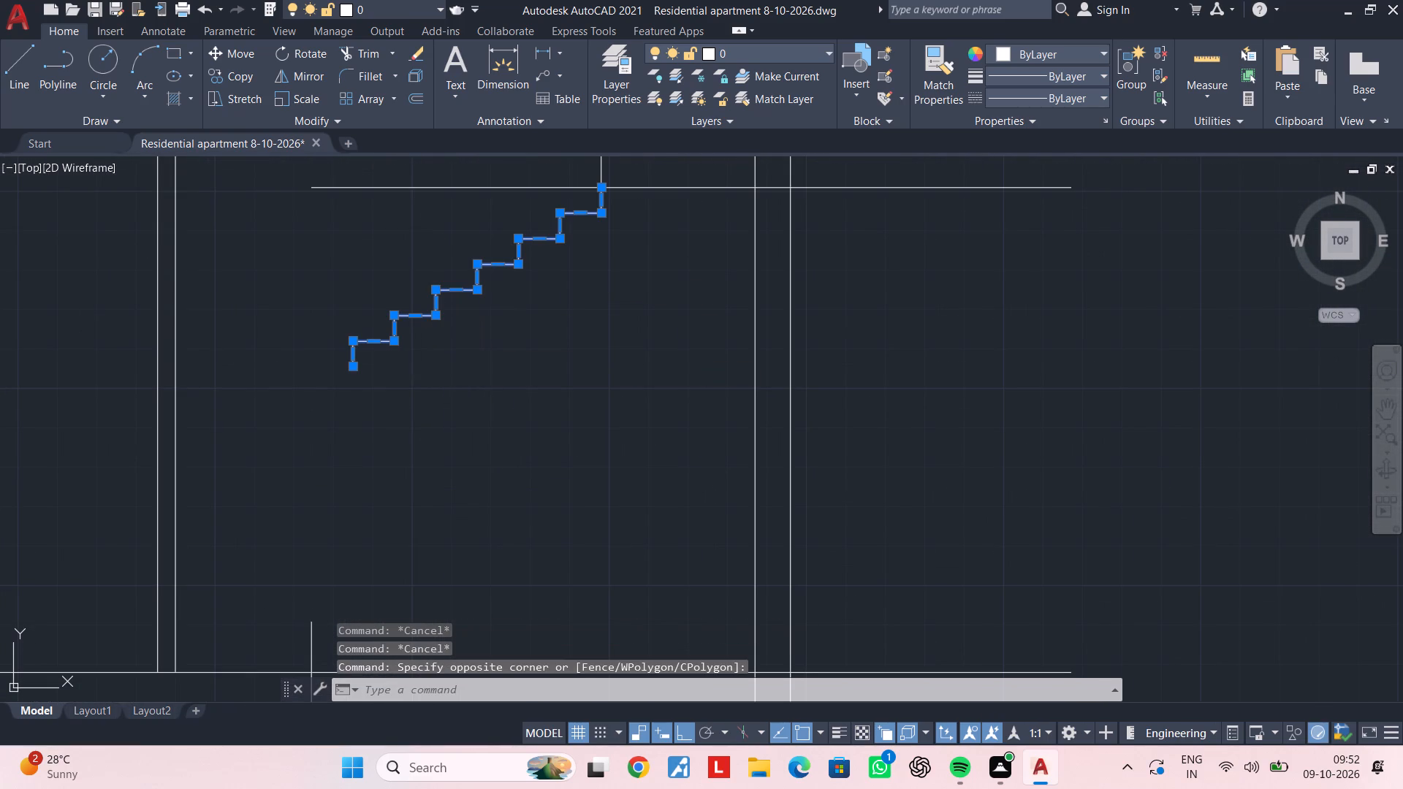
key("Escape")
key("Escape")
scroll(433, 258, "down", 2)
middle_click_drag(474, 302, 489, 203)
key("Escape")
middle_click_drag(484, 233, 466, 374)
key("Escape")
key("Escape")
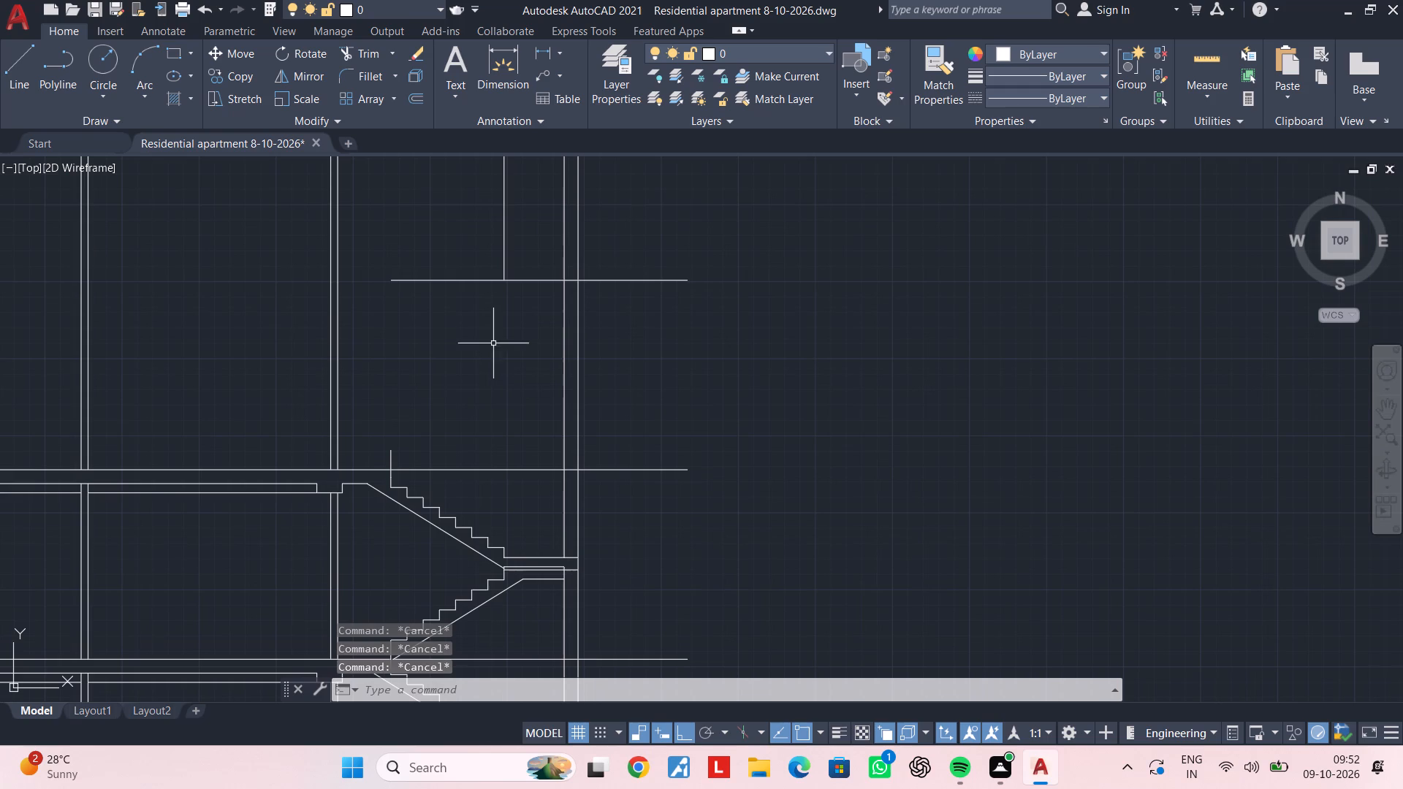
key("Escape")
key("Escape")
key("Escape")
key("Escape")
middle_click_drag(452, 407, 465, 359)
scroll(465, 361, "down", 1)
key("Escape")
key("Escape")
key("Escape")
key("Escape")
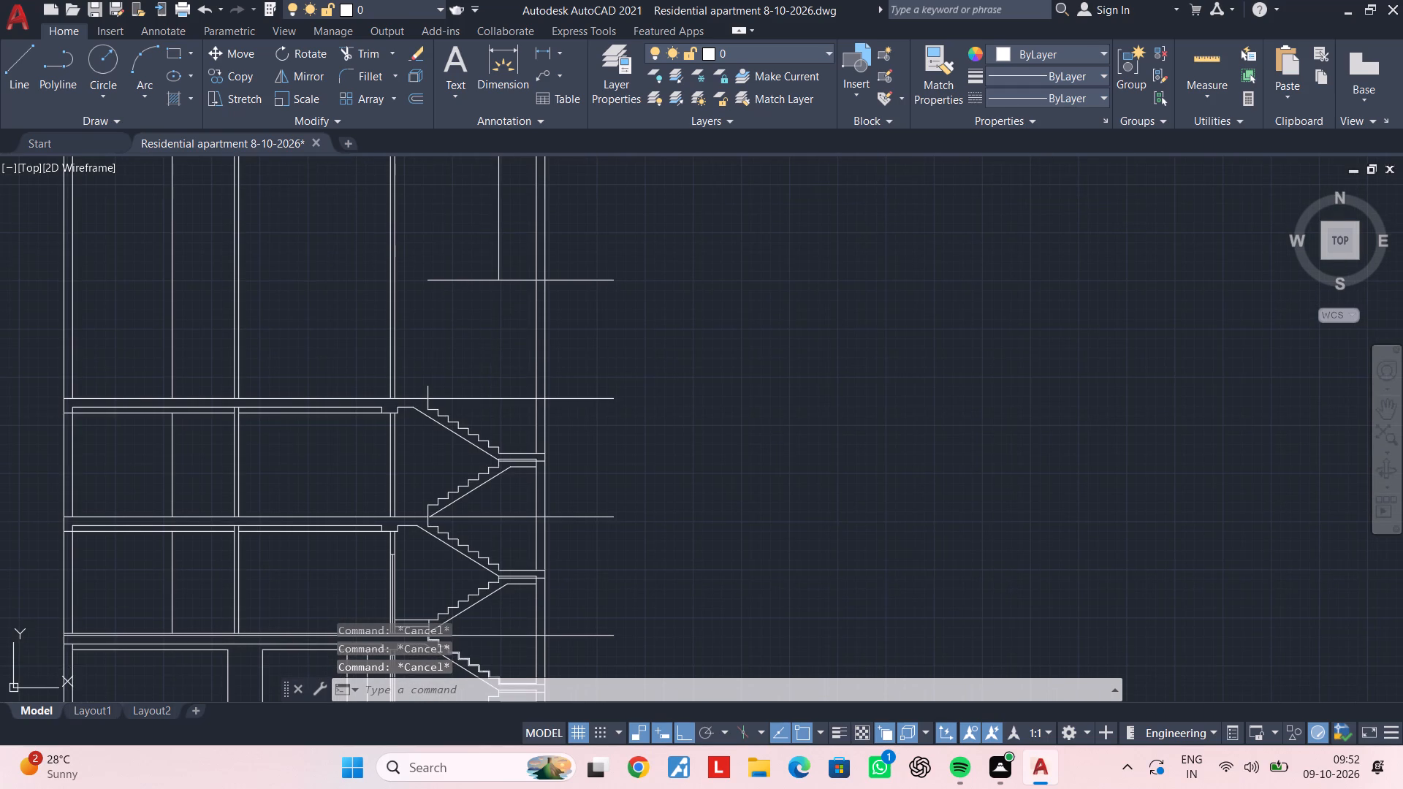
Offset the topmost slab's floor level line at the stair upward by 5'.
type("of 5'")
key("Return")
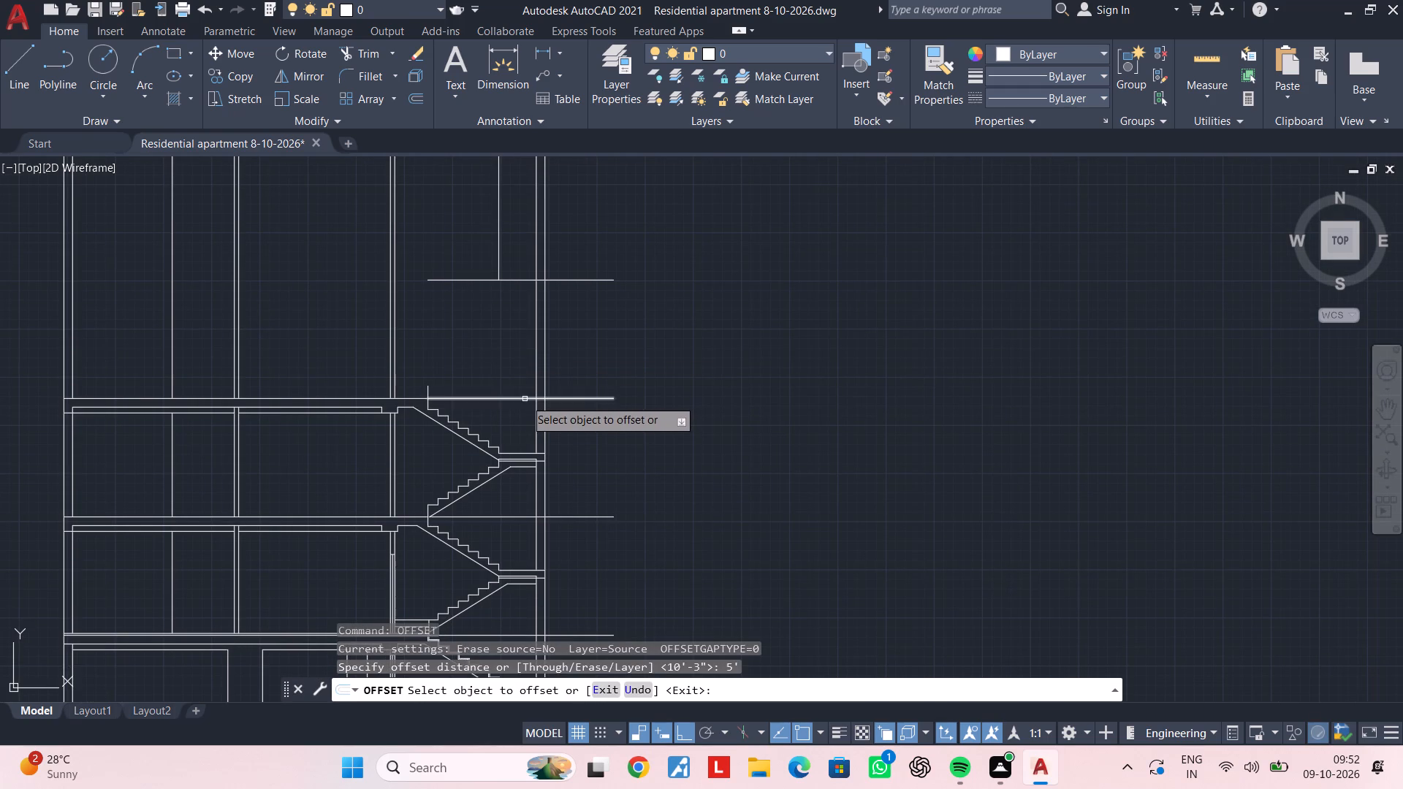
left_click(525, 399)
left_click(528, 349)
key("Escape")
key("Escape")
middle_click_drag(501, 357, 534, 335)
scroll(535, 334, "up", 2)
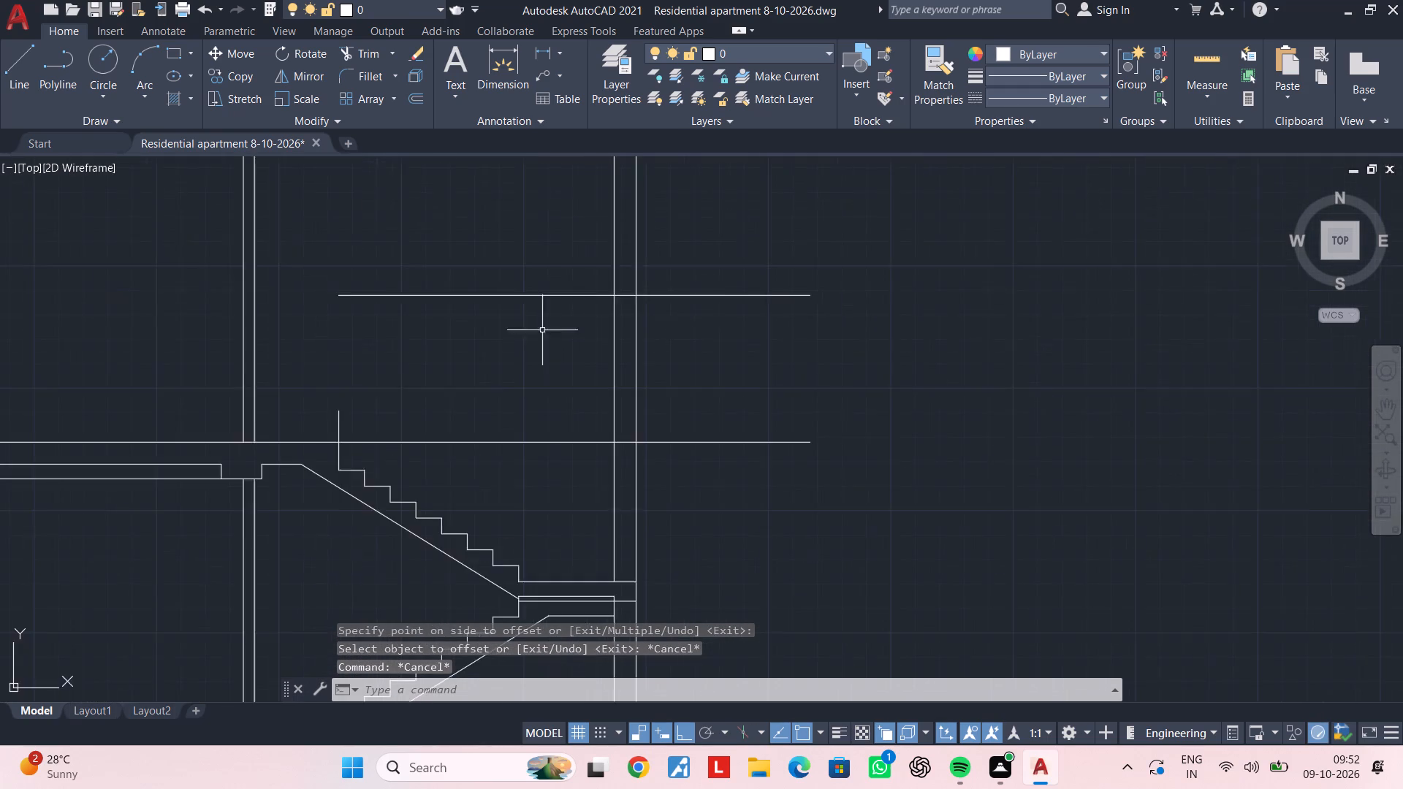
middle_click_drag(546, 329, 515, 404)
key("Escape")
key("Escape")
key("Escape")
key("Escape")
key("Escape")
key("Escape")
scroll(551, 394, "down", 1)
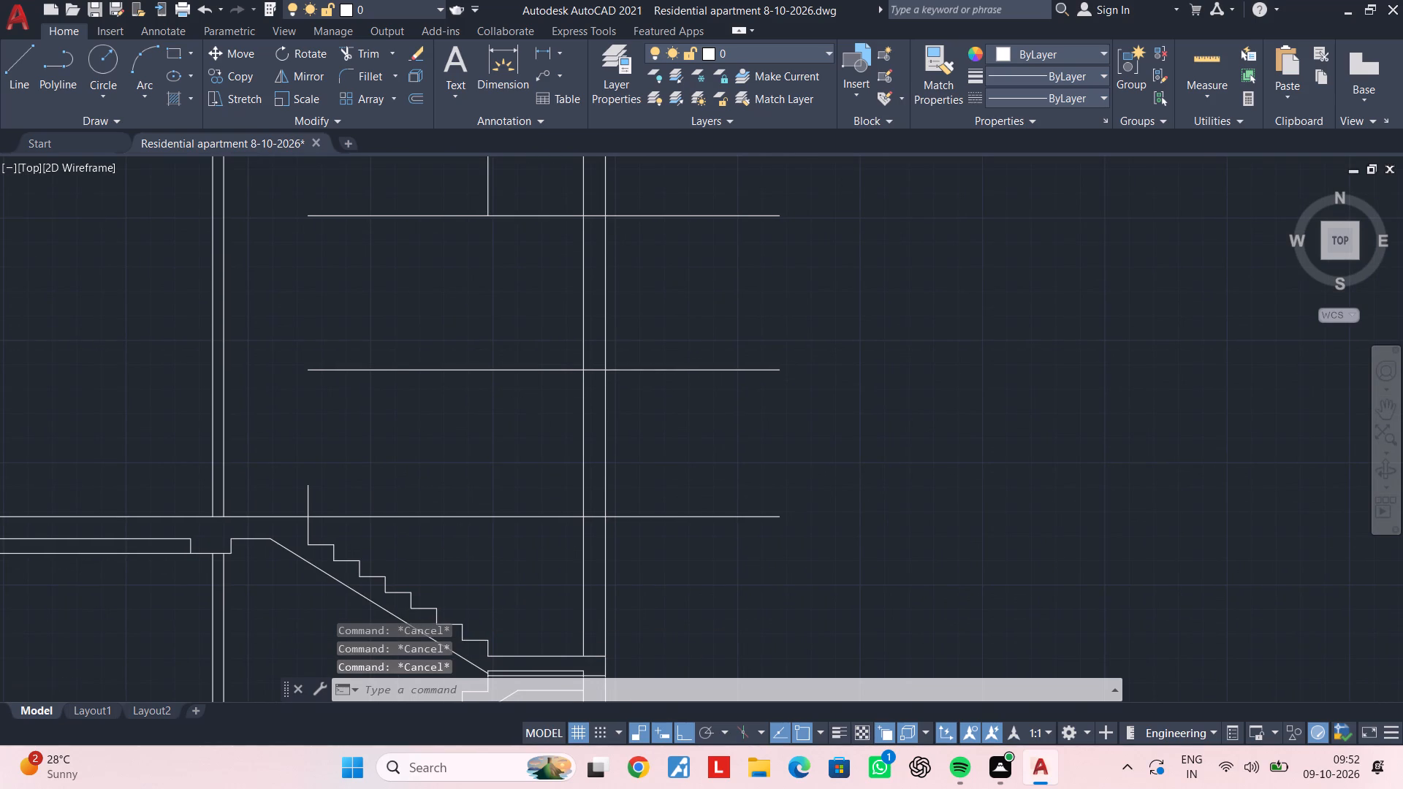
Extend the vertical stair guide line down to the 5' offset line above the topmost slab.
key("Escape")
key("e")
type("x")
key("space")
left_click(497, 257)
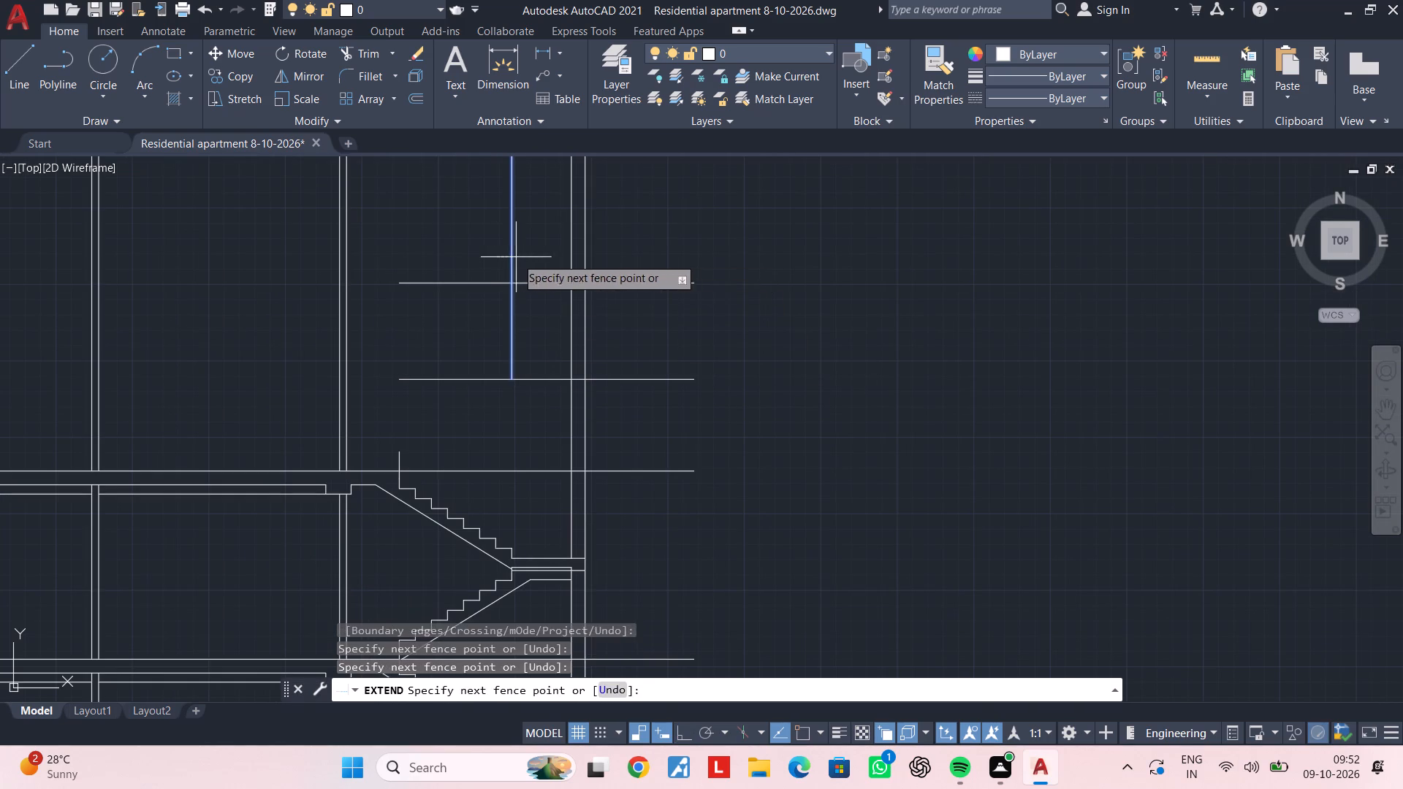
left_click(523, 257)
left_click(482, 322)
key("Escape")
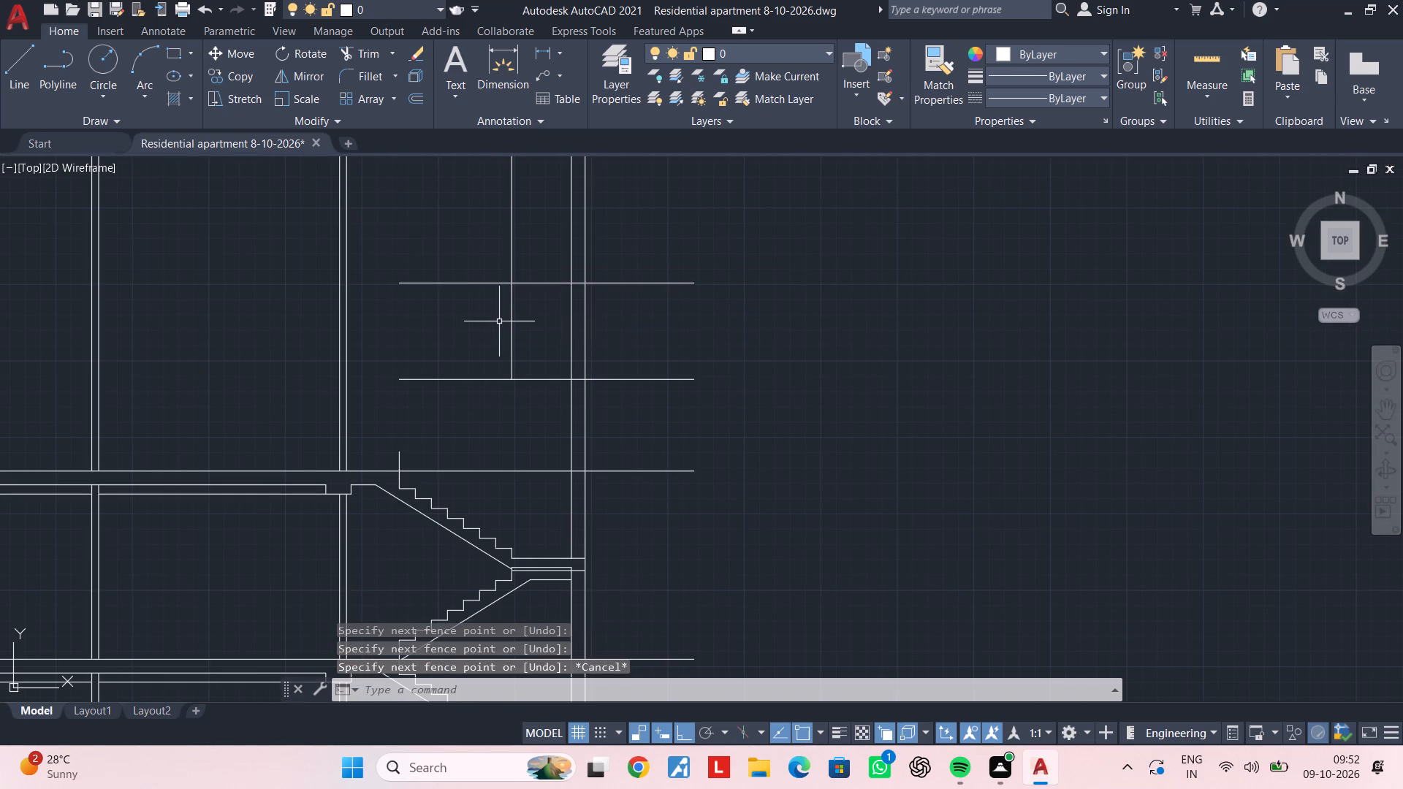
key("Escape")
key("Escape")
key("Escape")
middle_click_drag(514, 405, 514, 392)
key("Escape")
Start a stair polyline at the guide line's end on the 5' offset line, descending inward with two 6.5" risers and 10.5" treads.
type("pl")
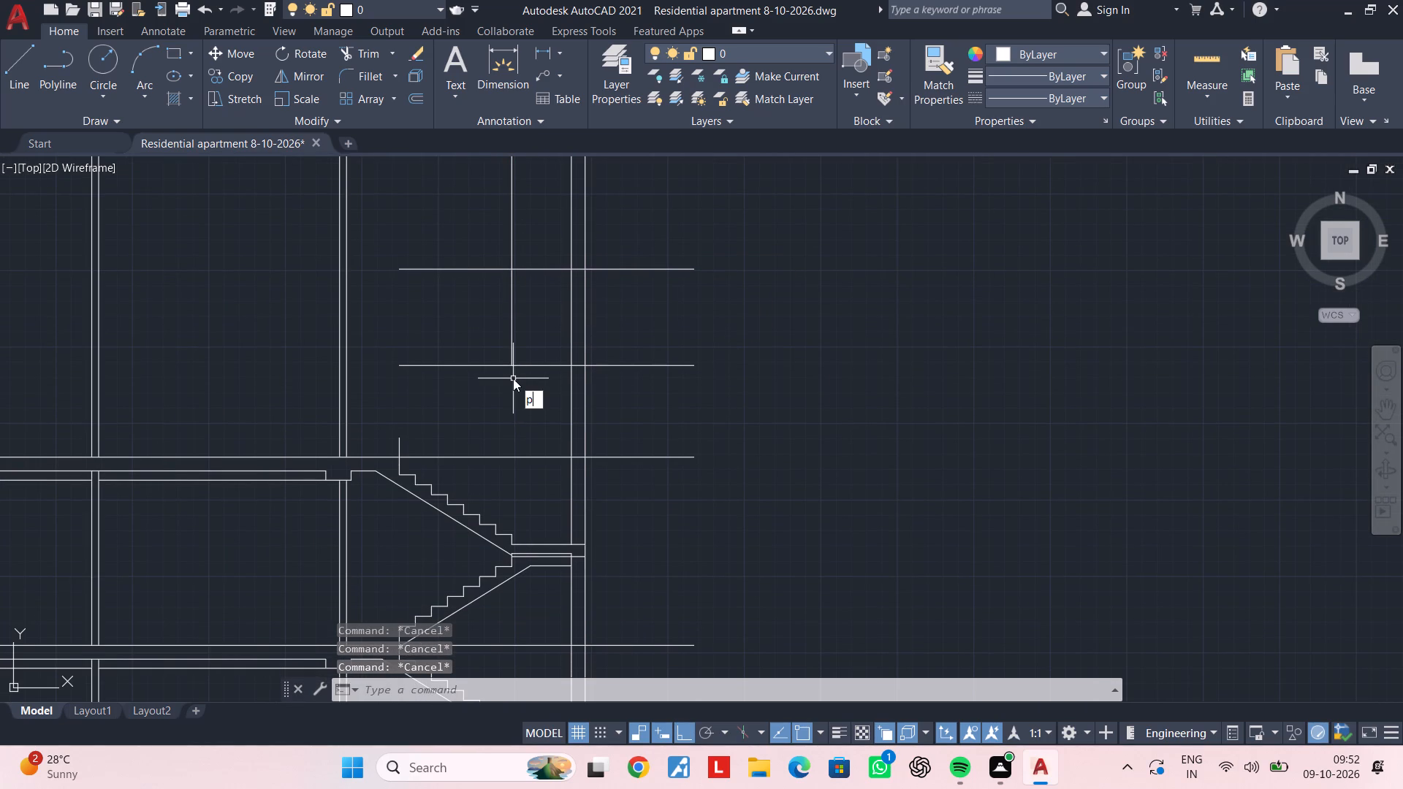
key("space")
scroll(507, 377, "up", 3)
left_click(511, 327)
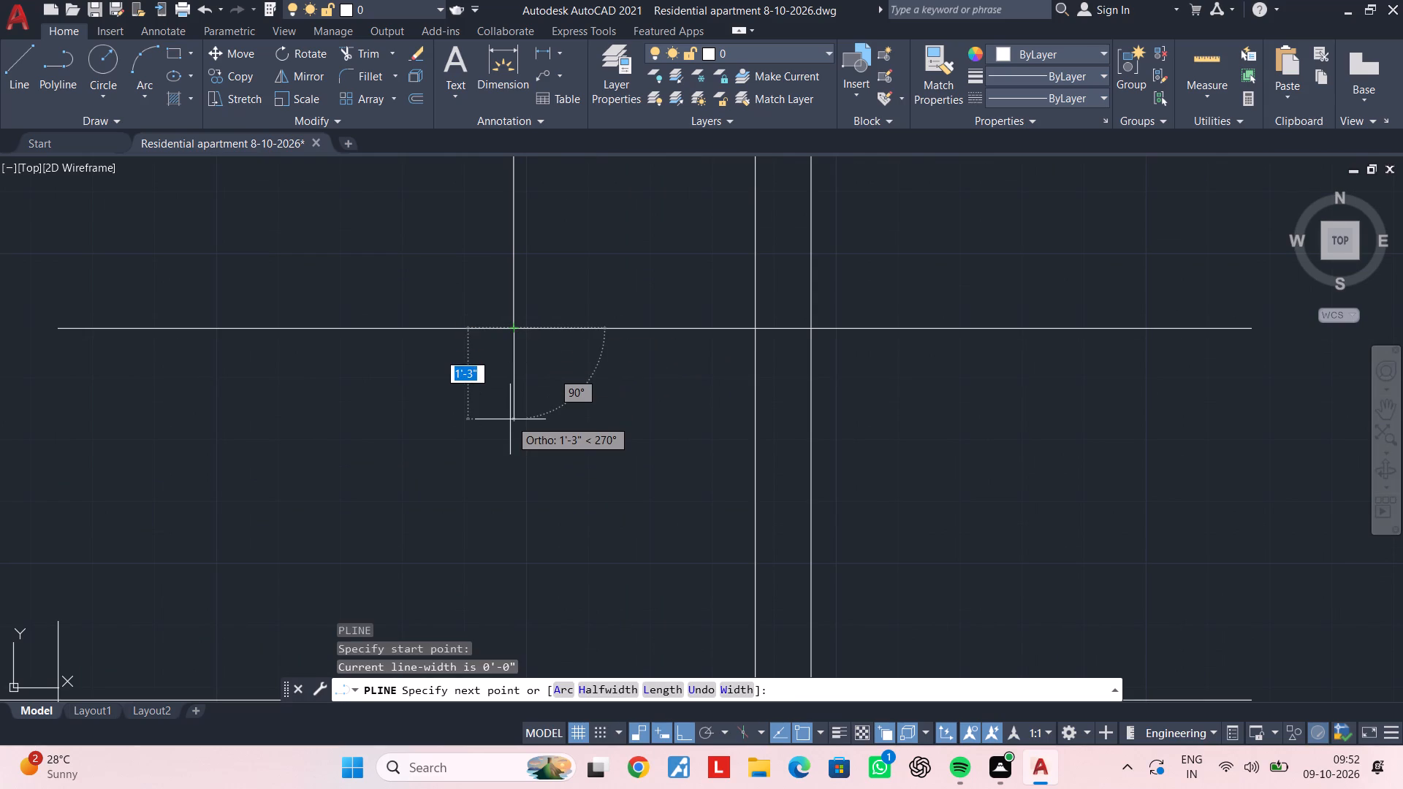
type("6.5\"")
key("Return")
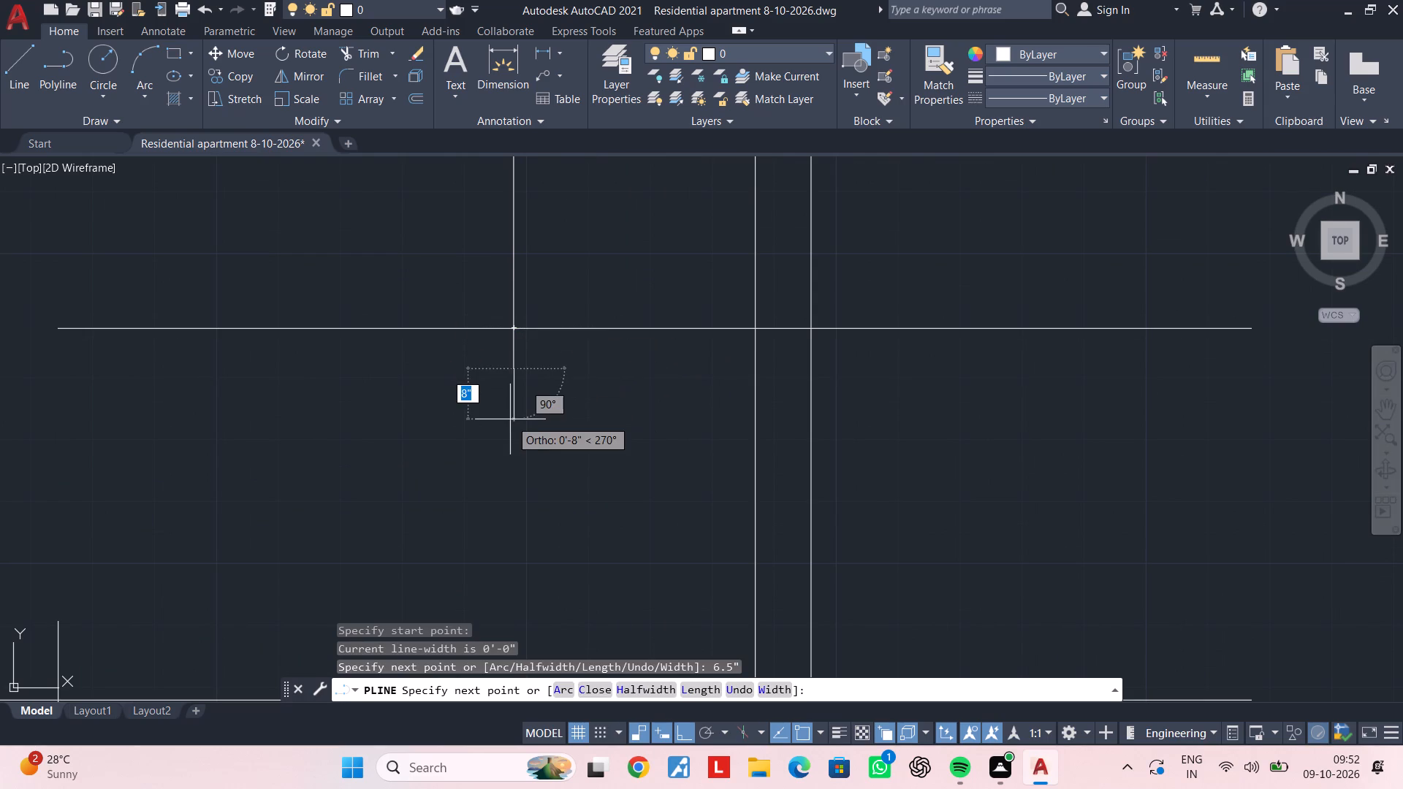
type("10.5\"")
key("Return")
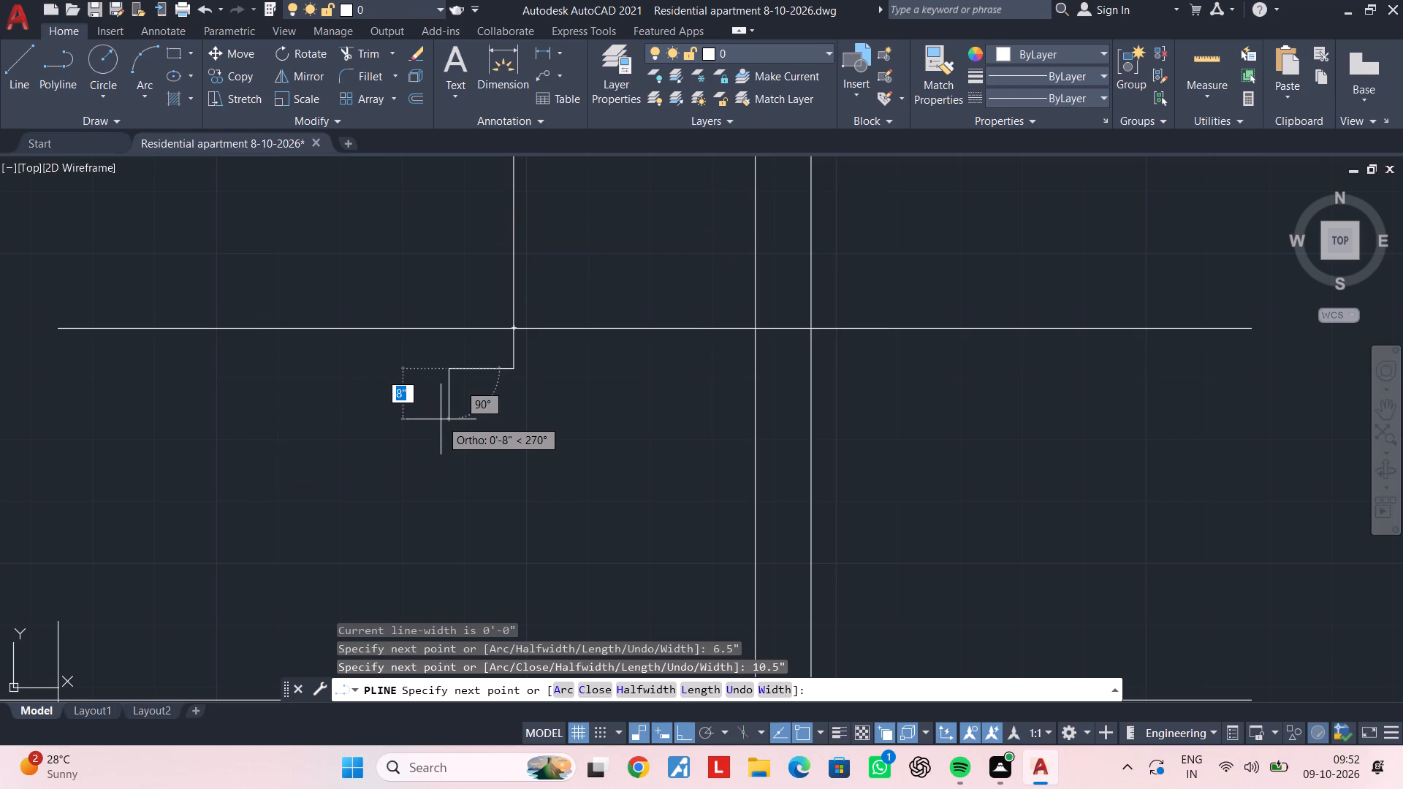
scroll(441, 419, "up", 1)
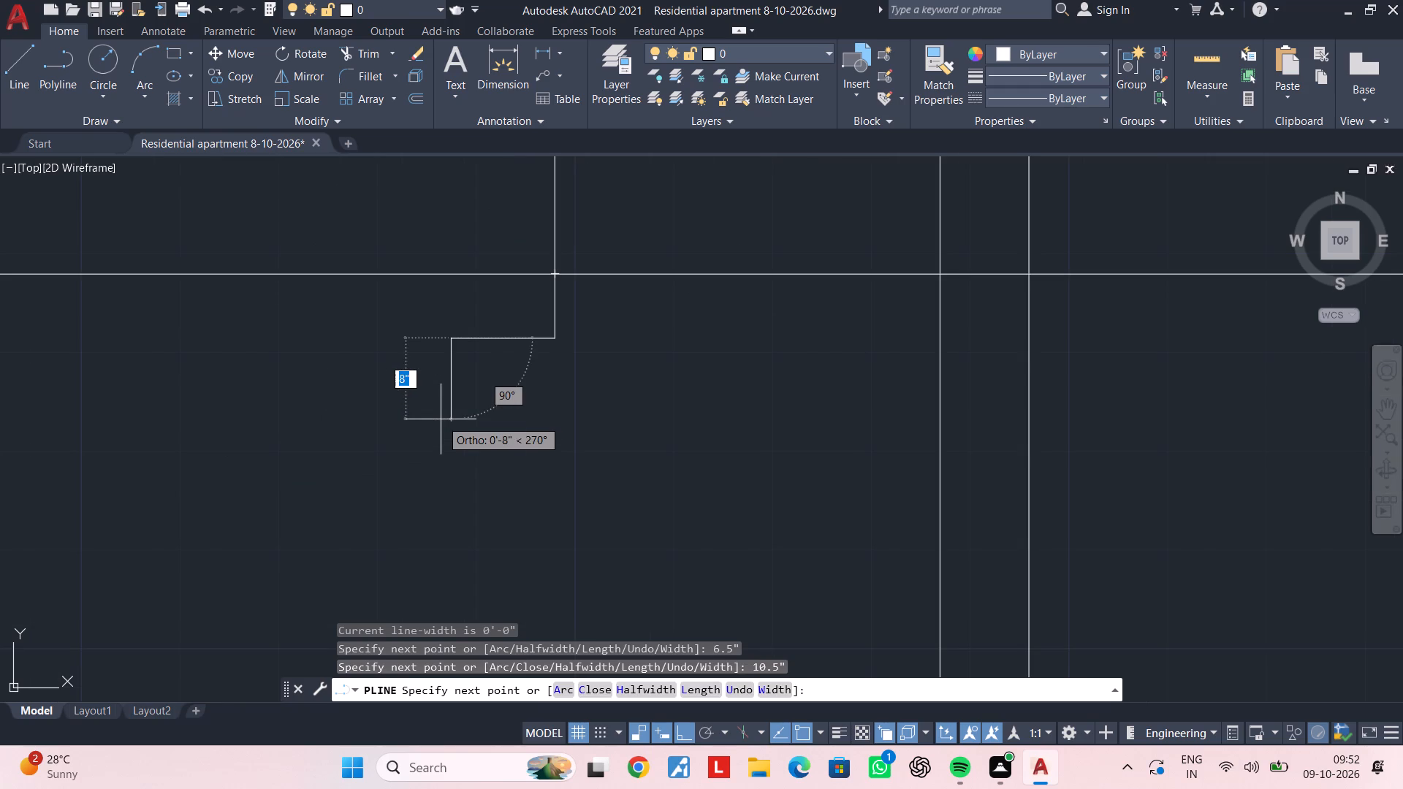
type("6.5\"")
key("Return")
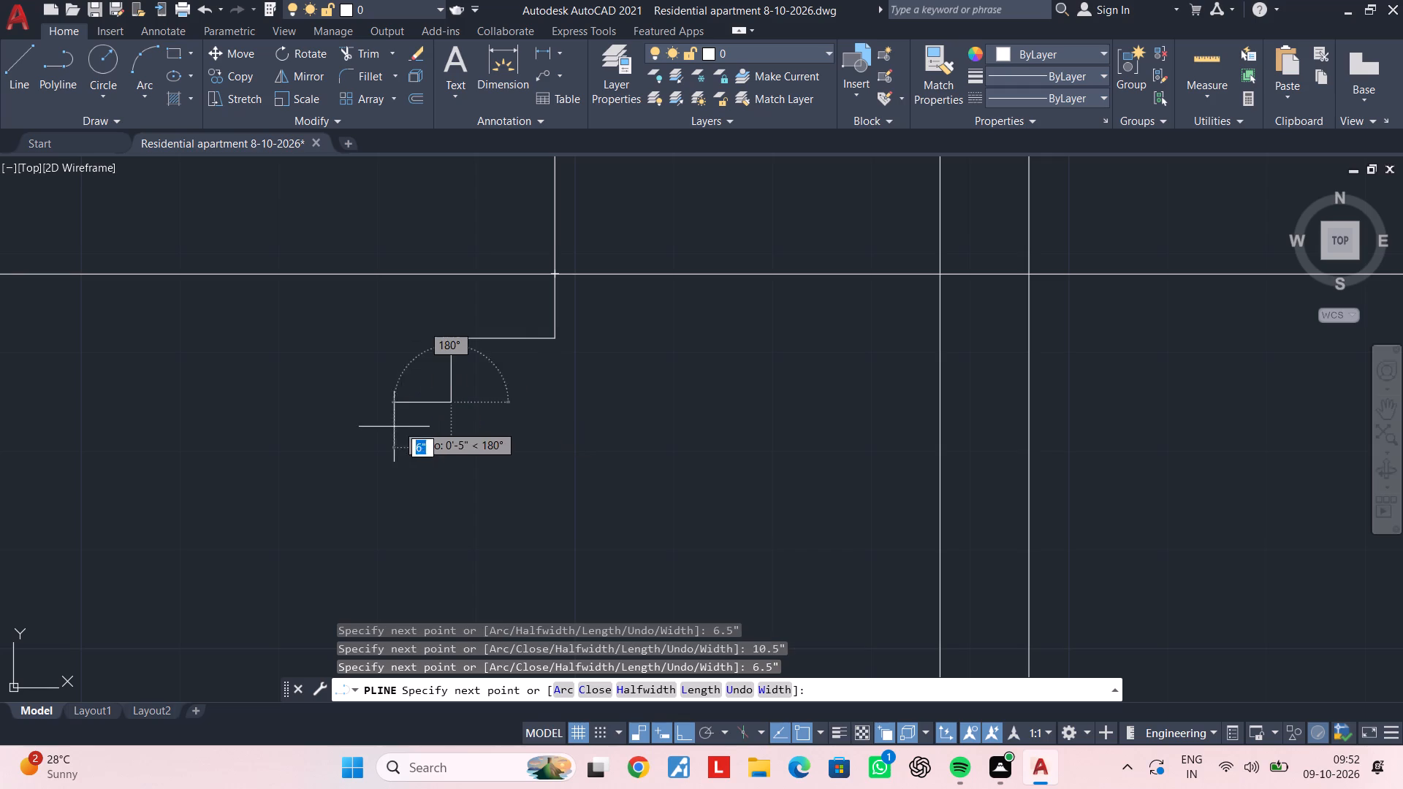
type("10.5\"")
key("Return")
Continue the stair polyline downward and inward with three more 6.5" risers, each followed by a 10.5" tread.
type("6.5\"")
key("Return")
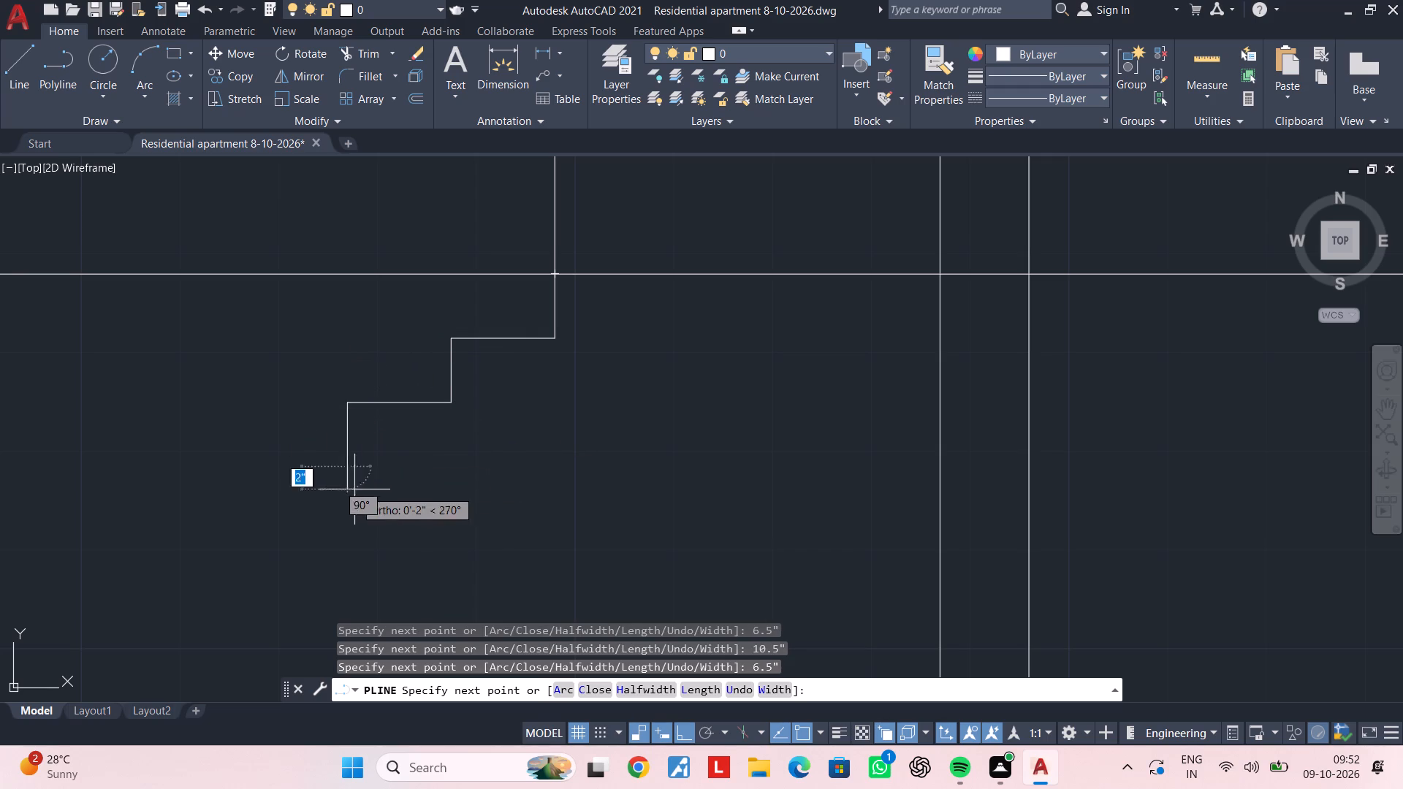
middle_click_drag(281, 484, 578, 475)
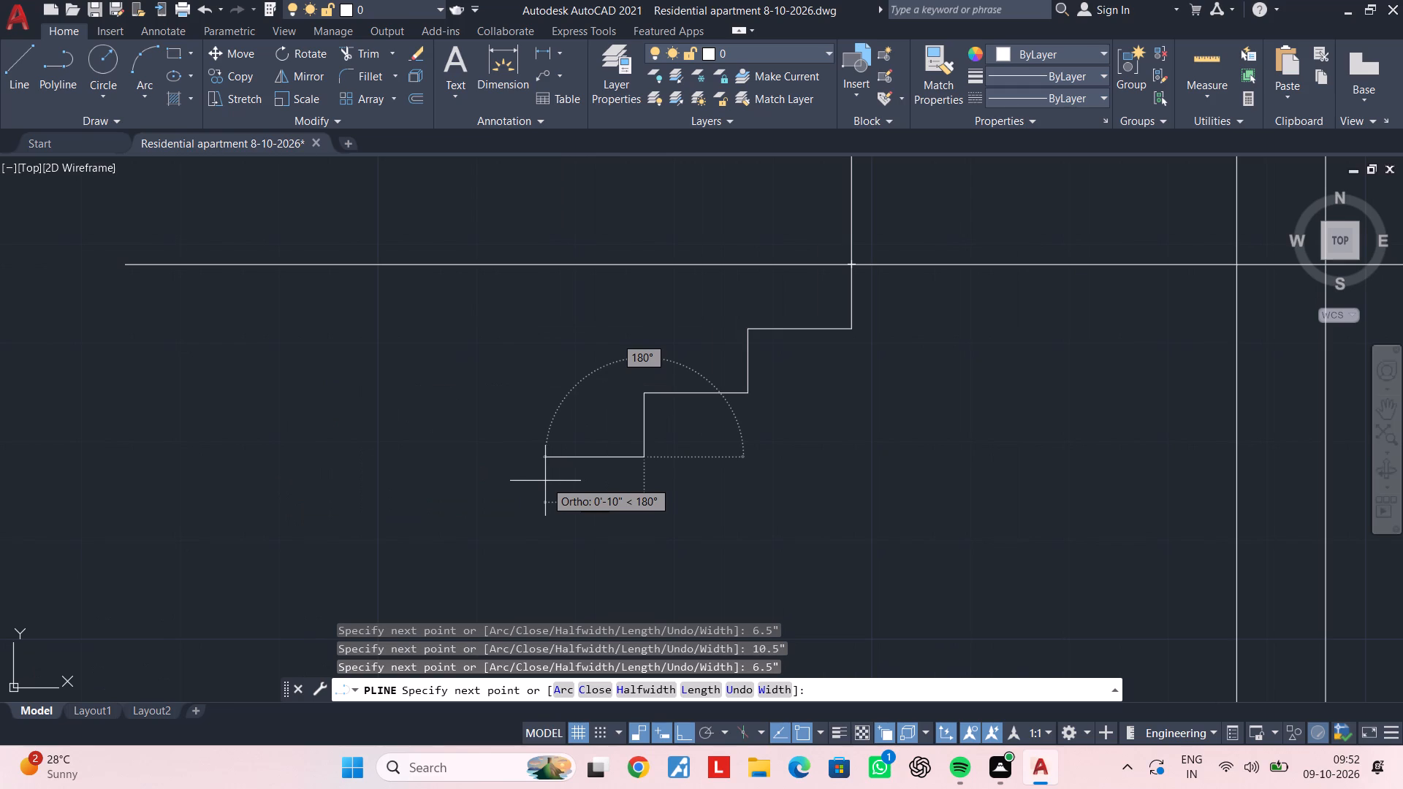
type("10.5\"")
key("Return")
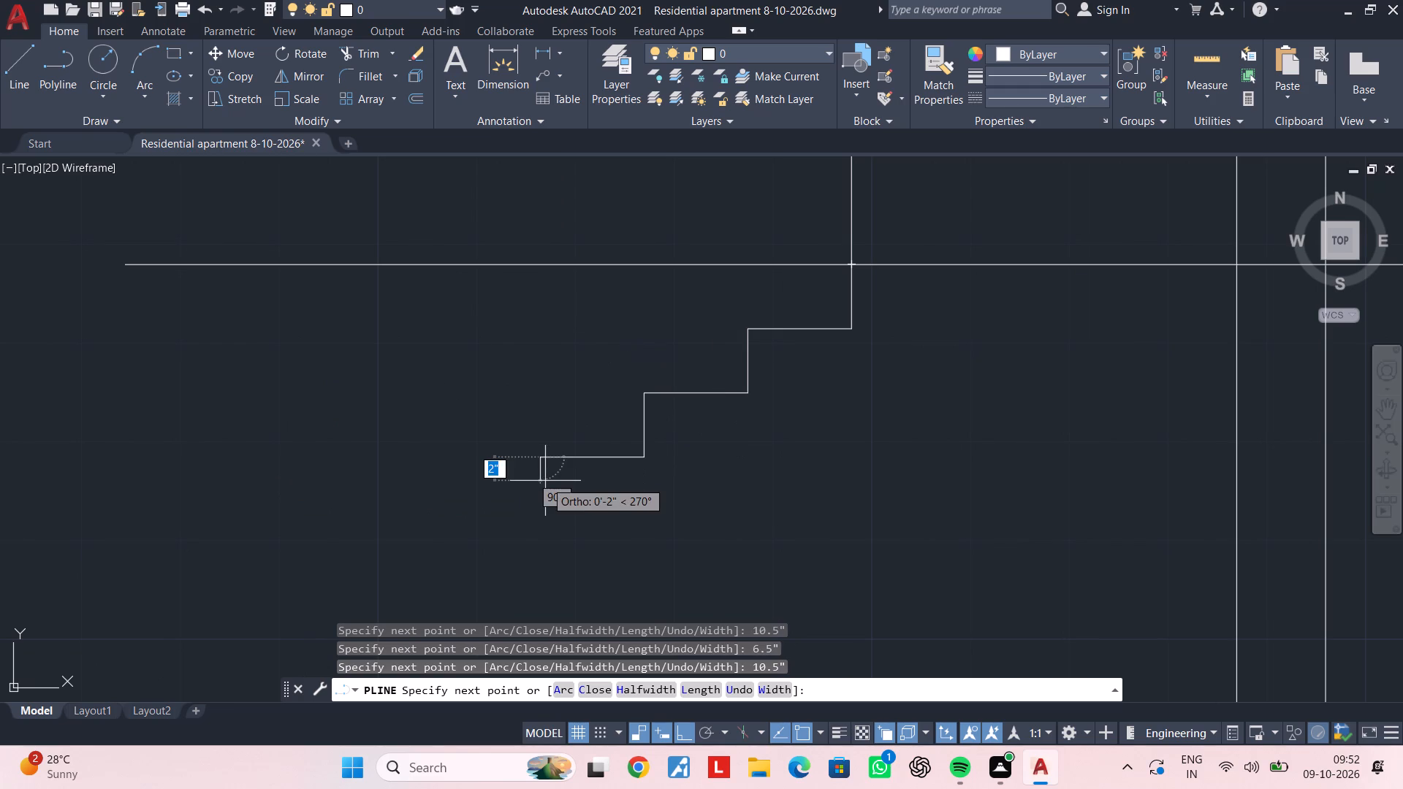
scroll(552, 530, "down", 2)
middle_click_drag(552, 529, 537, 348)
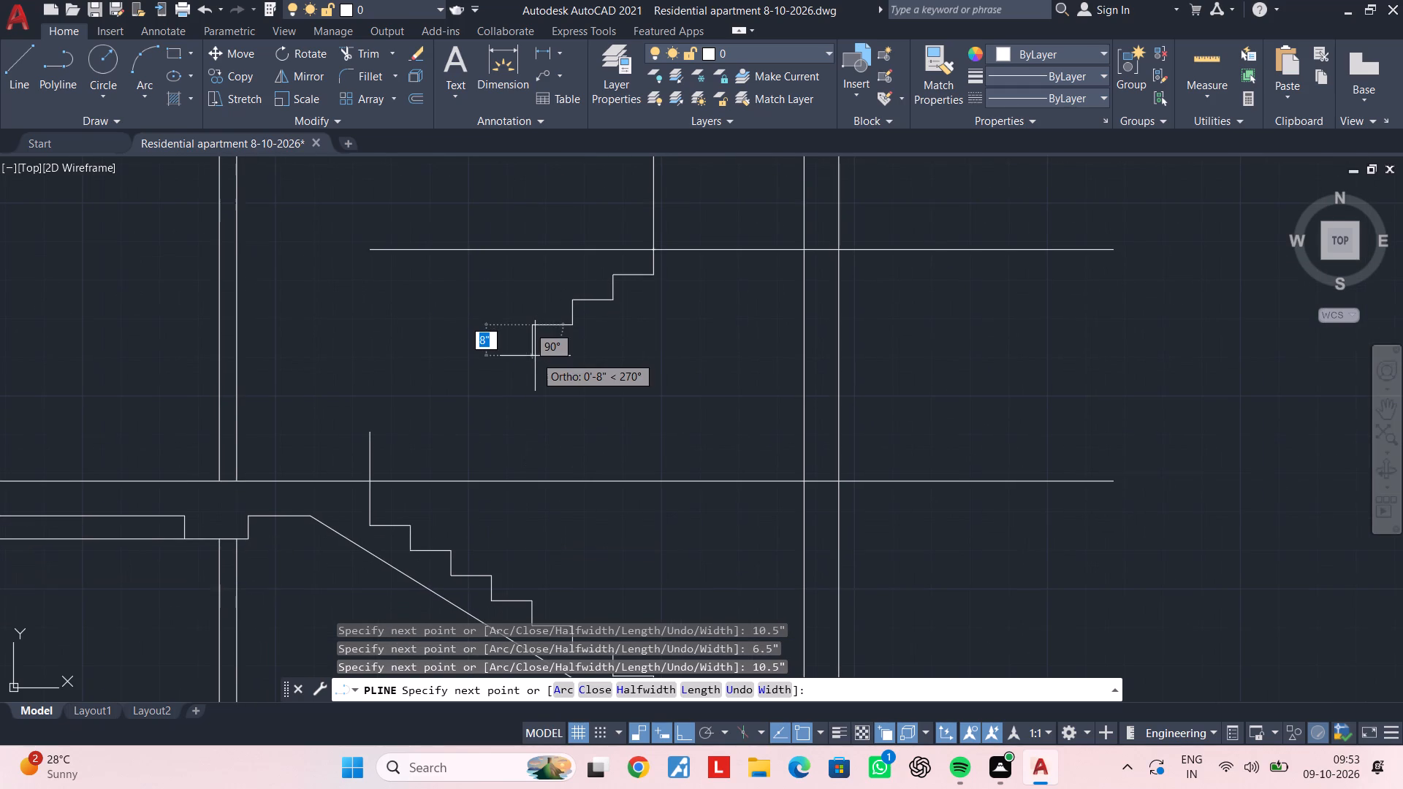
type("6.5\"")
key("Return")
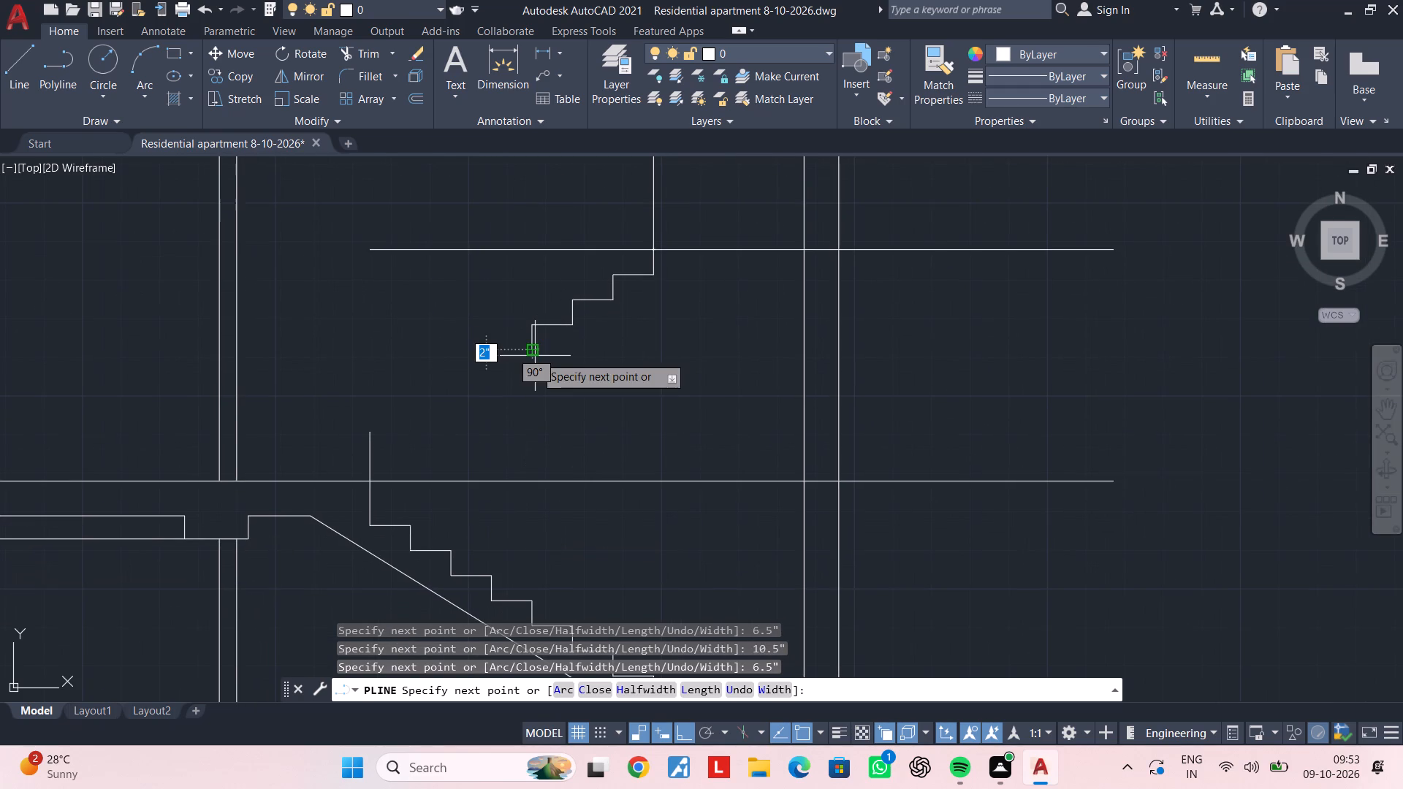
scroll(472, 370, "up", 1)
type("10.5\"")
key("Return")
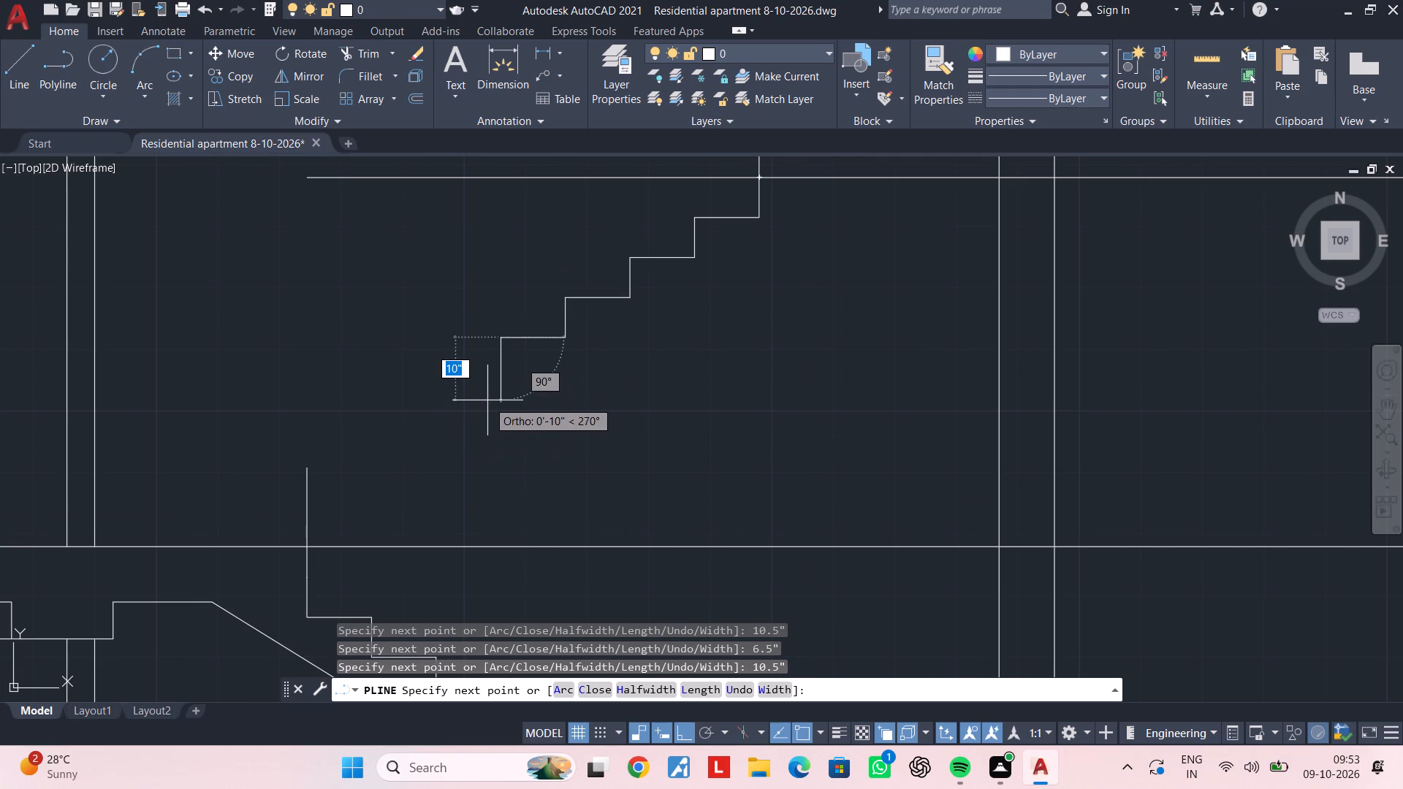
type("6.5\"")
key("Return")
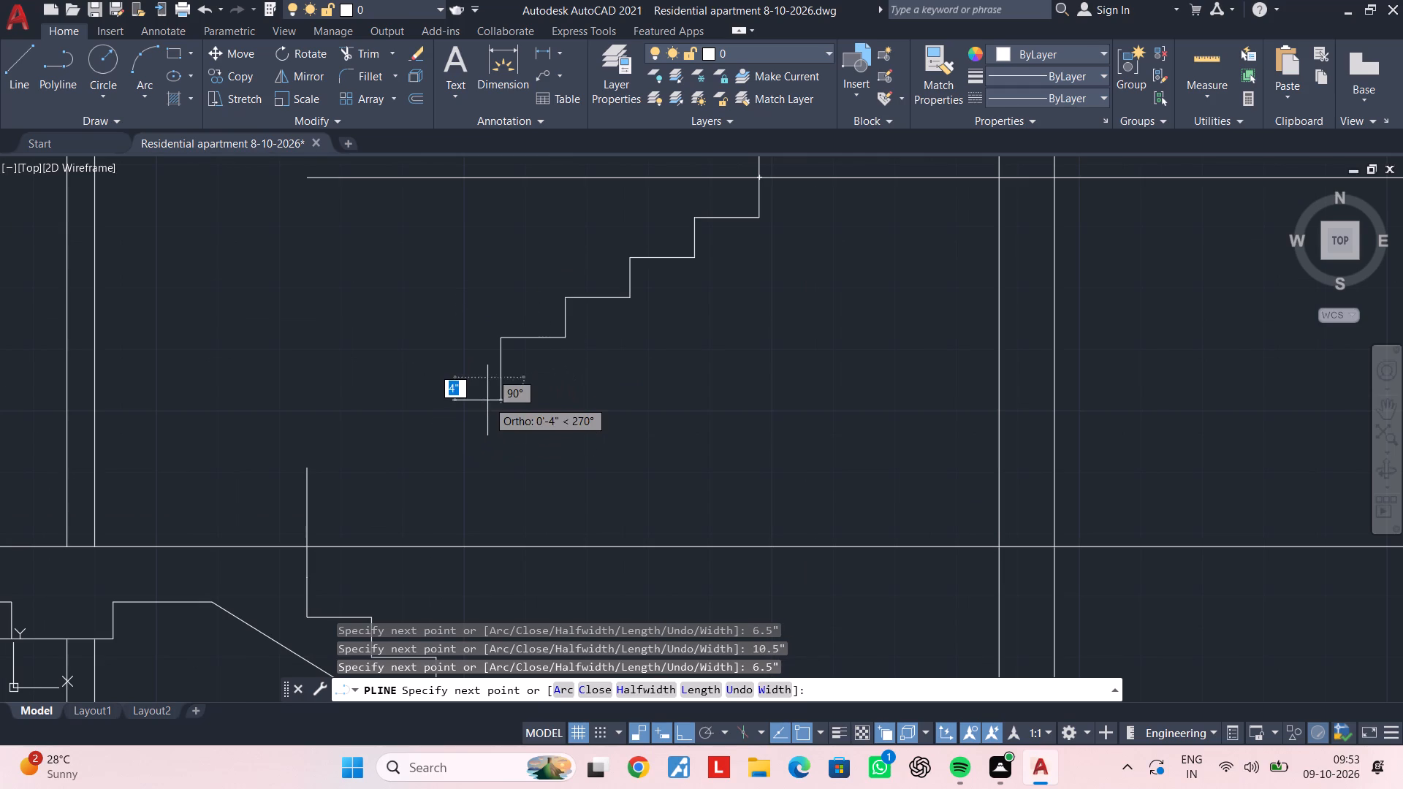
type("10.5\"")
key("Return")
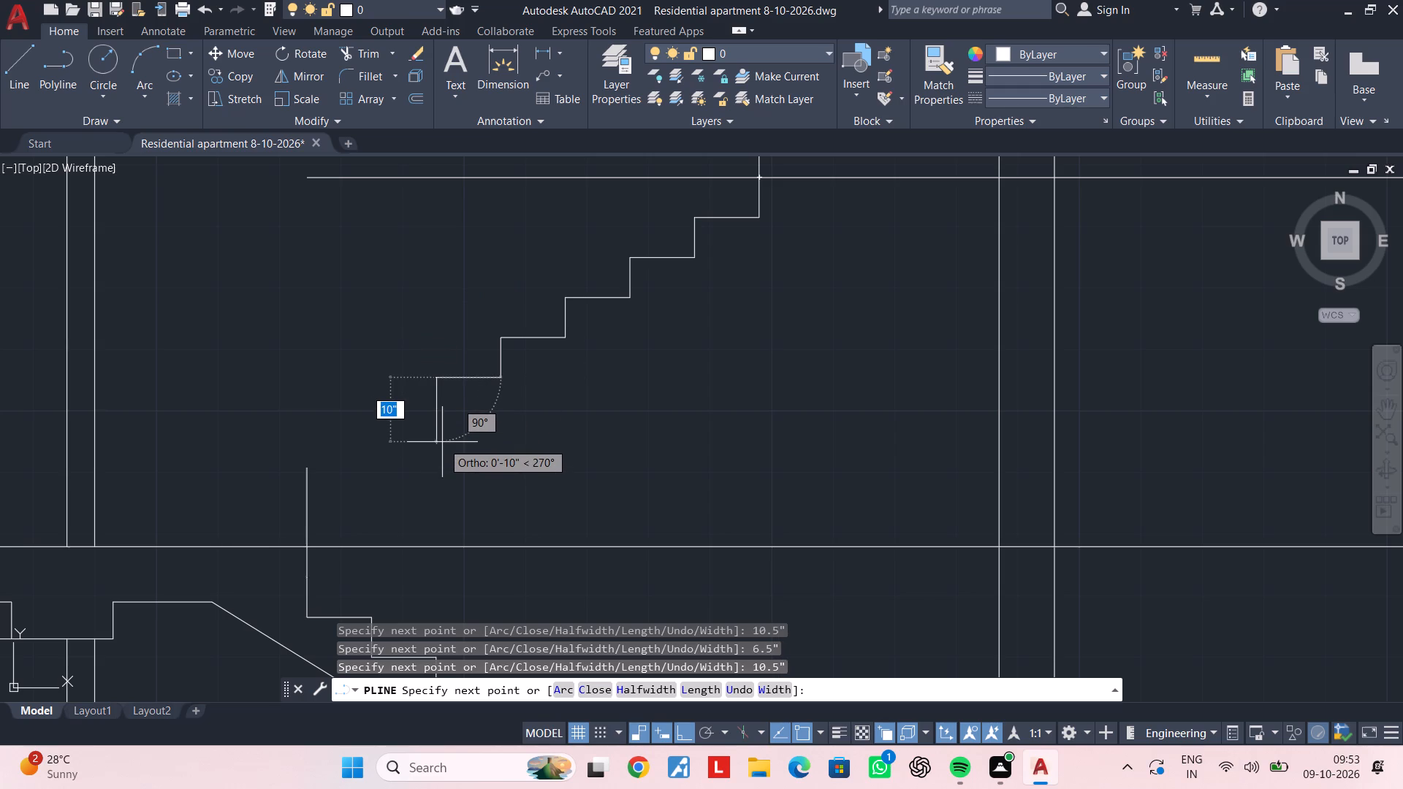
Add two more 6.5" risers with 10.5" treads to the stair polyline and end it above the lower flight's top vertical.
type("6.5\"")
key("Return")
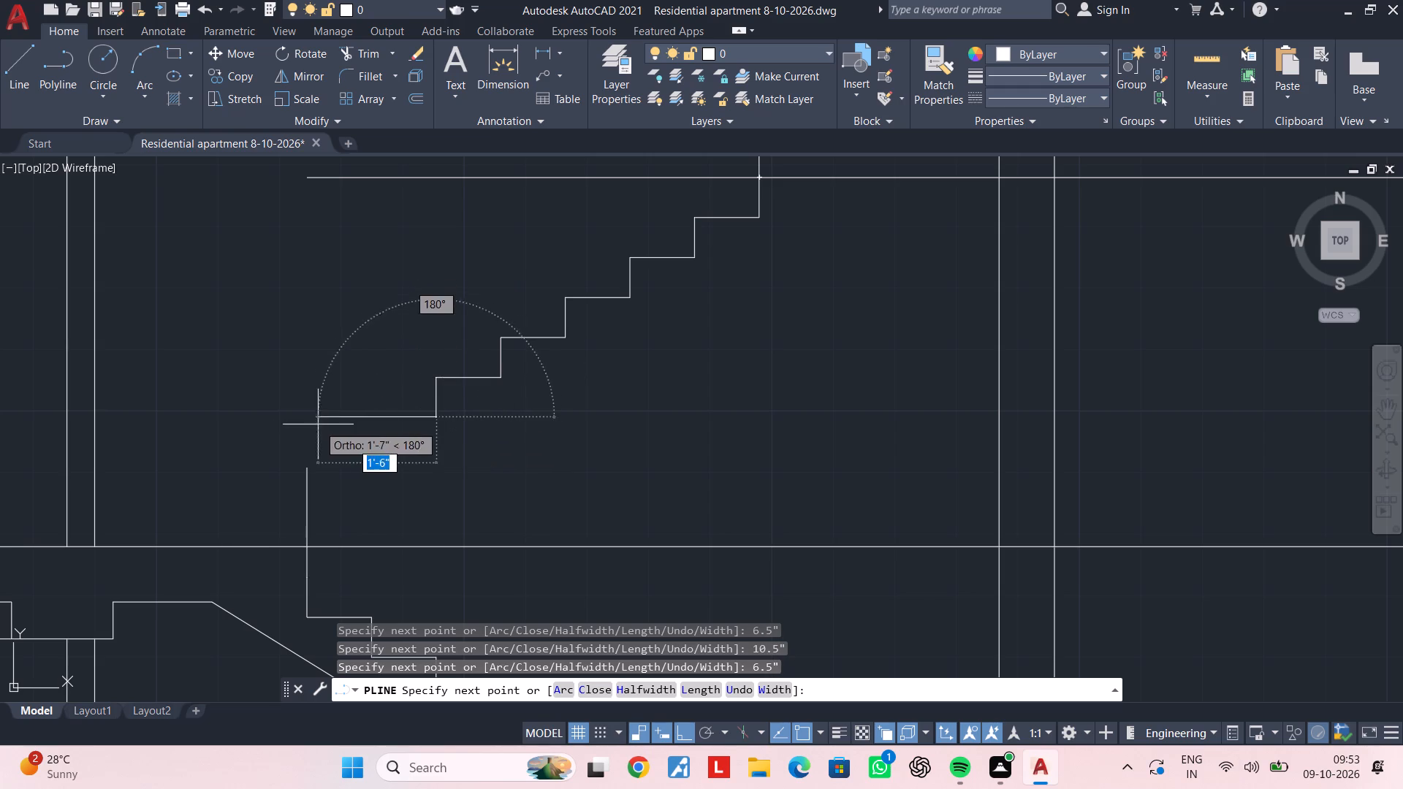
type("10.5\"")
key("Return")
scroll(377, 468, "up", 1)
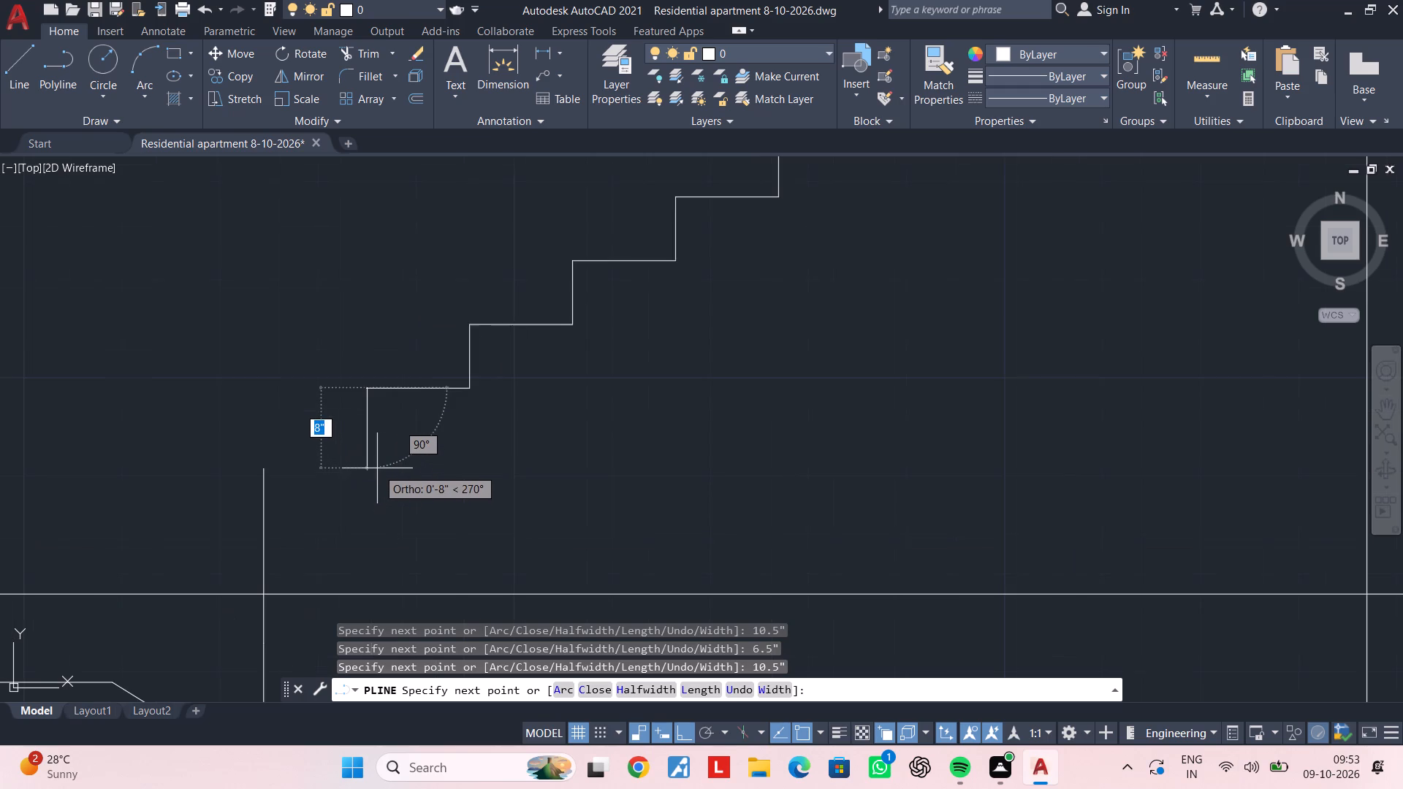
middle_click_drag(373, 467, 471, 481)
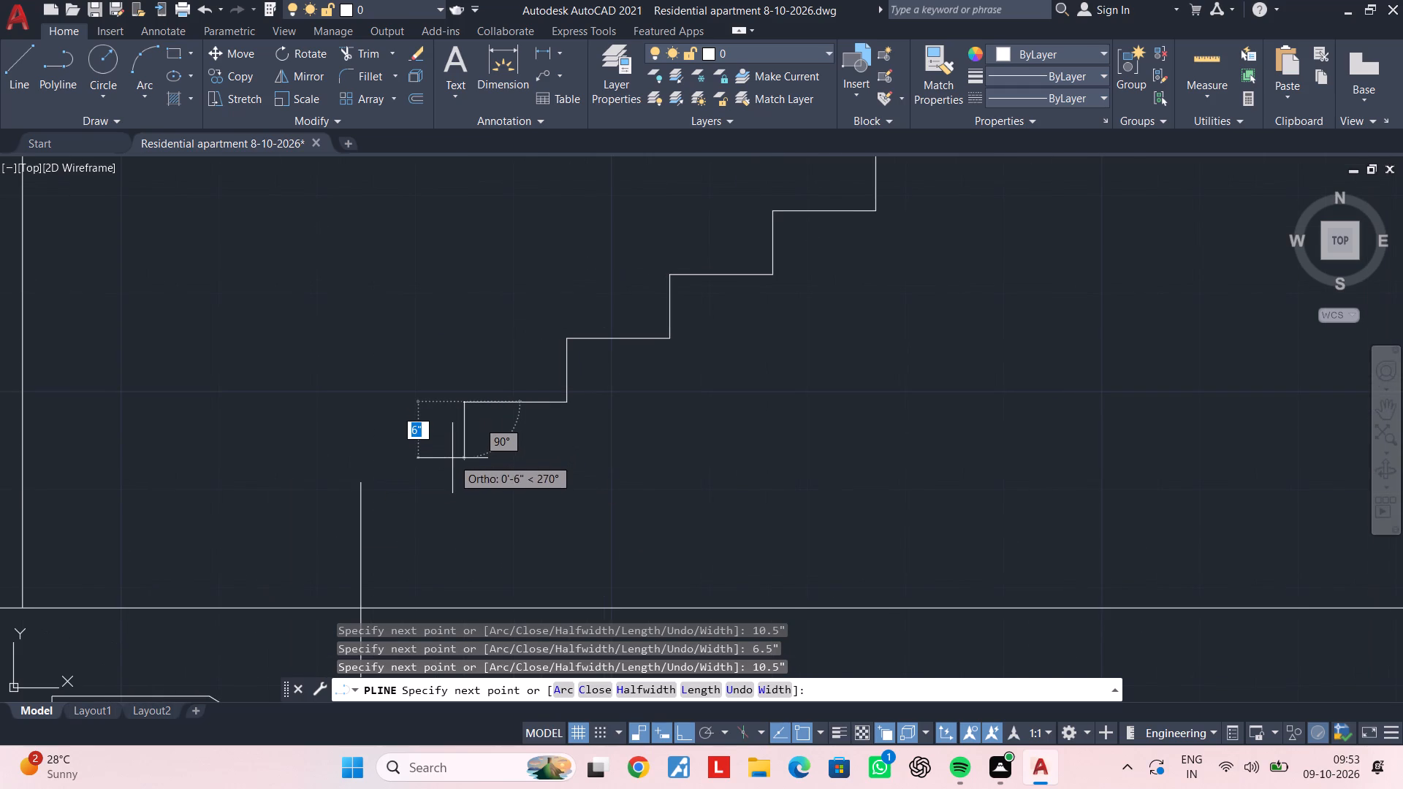
type("6.5\"")
key("Return")
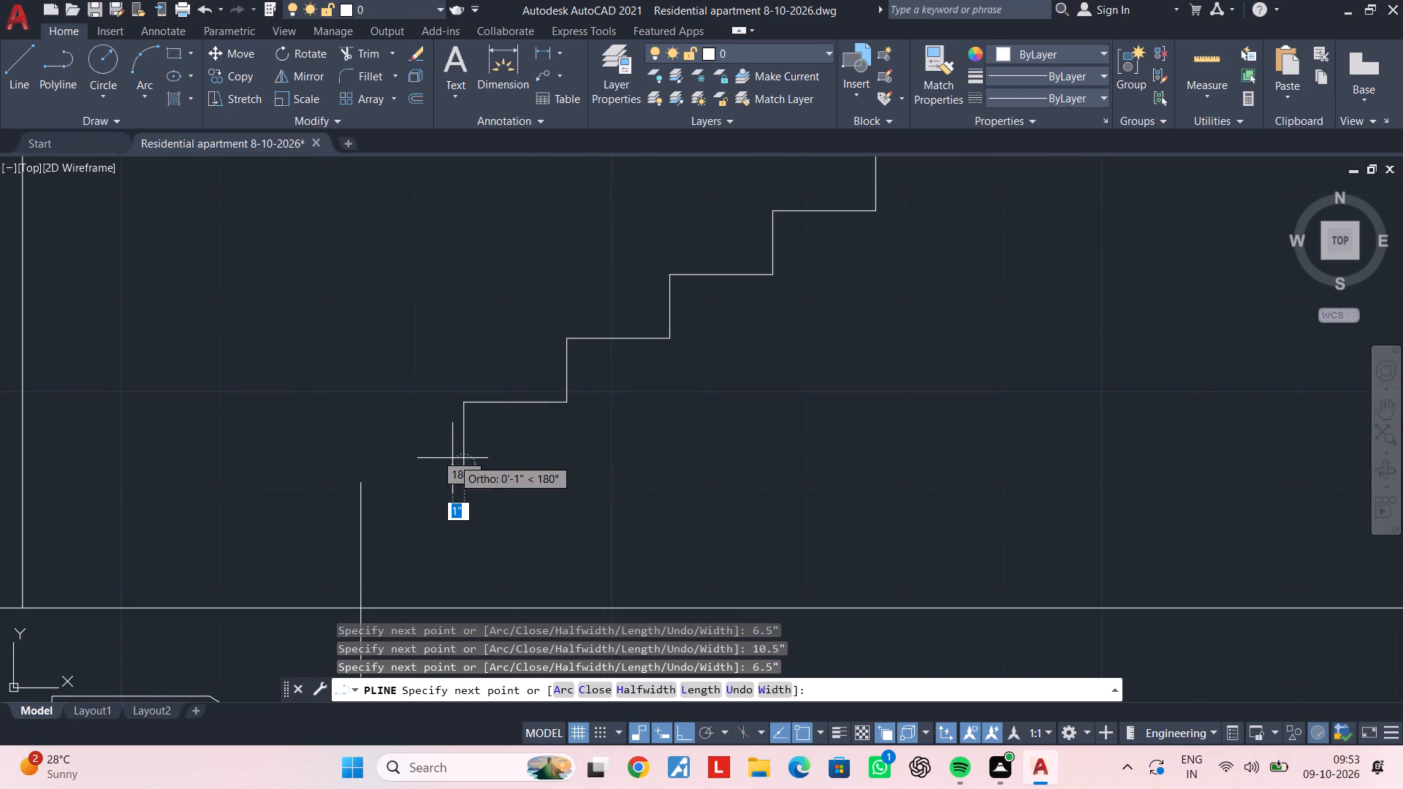
type("10.5\"")
key("Return")
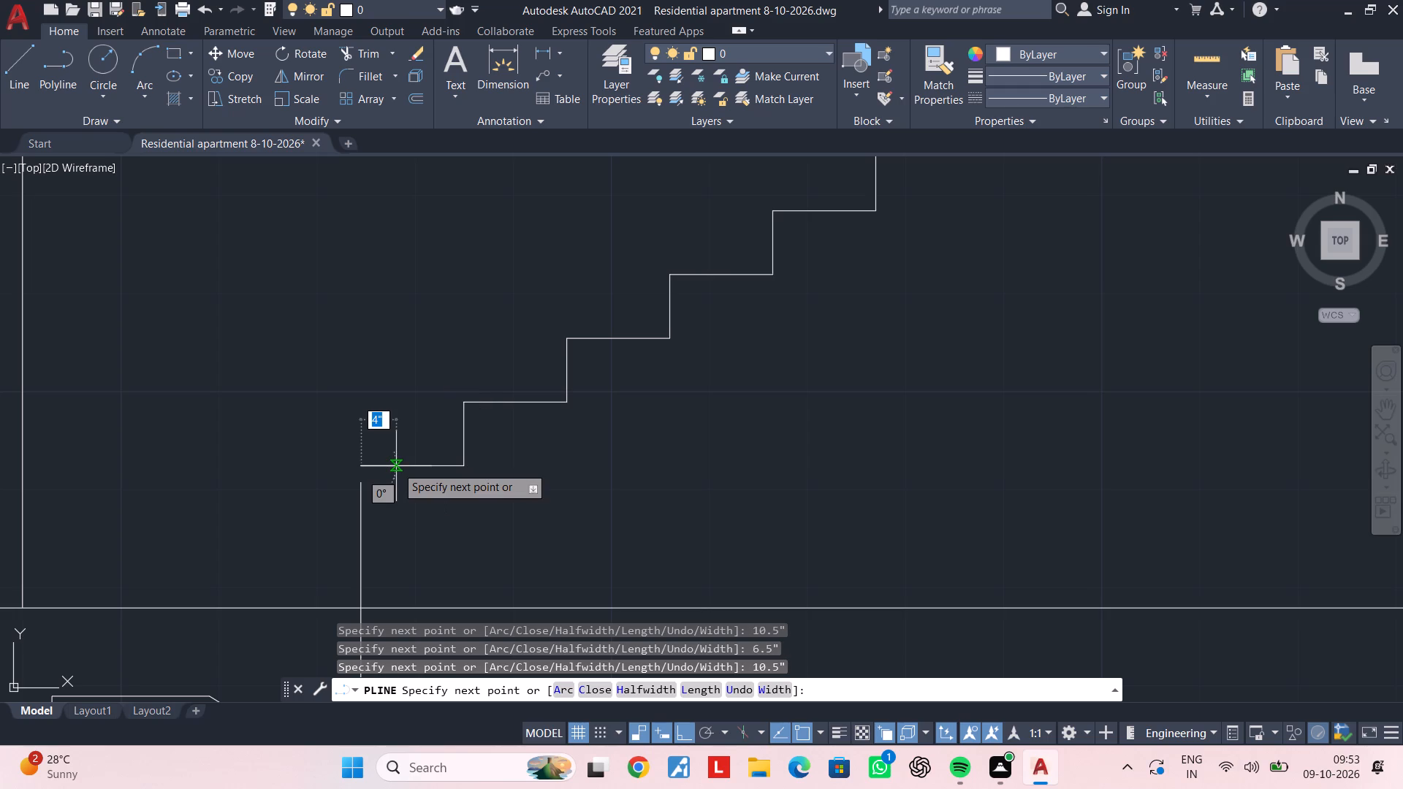
scroll(386, 471, "up", 3)
scroll(344, 526, "down", 2)
middle_click_drag(343, 525, 407, 423)
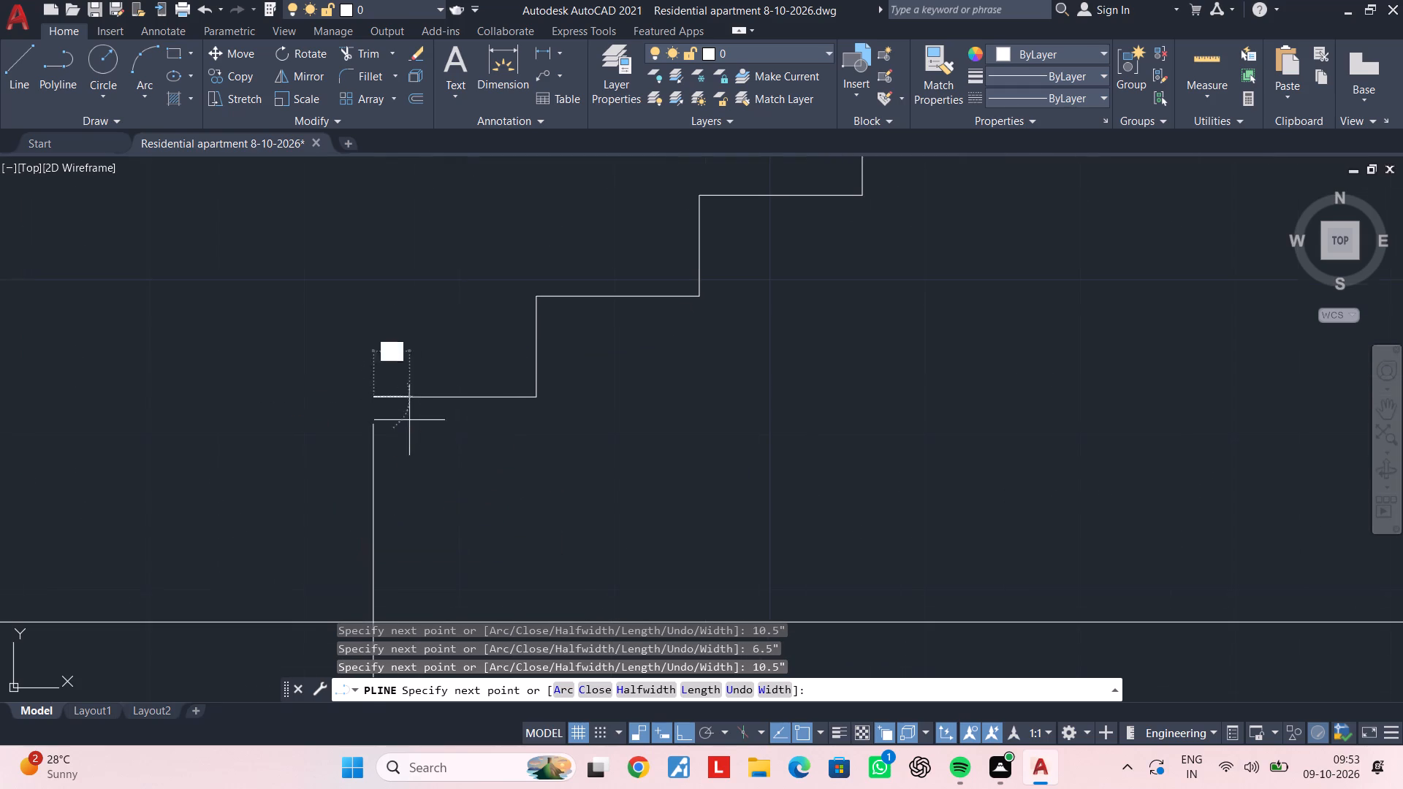
key("Escape")
key("Escape")
key("Escape")
key("e")
key("Escape")
key("Escape")
scroll(395, 460, "down", 2)
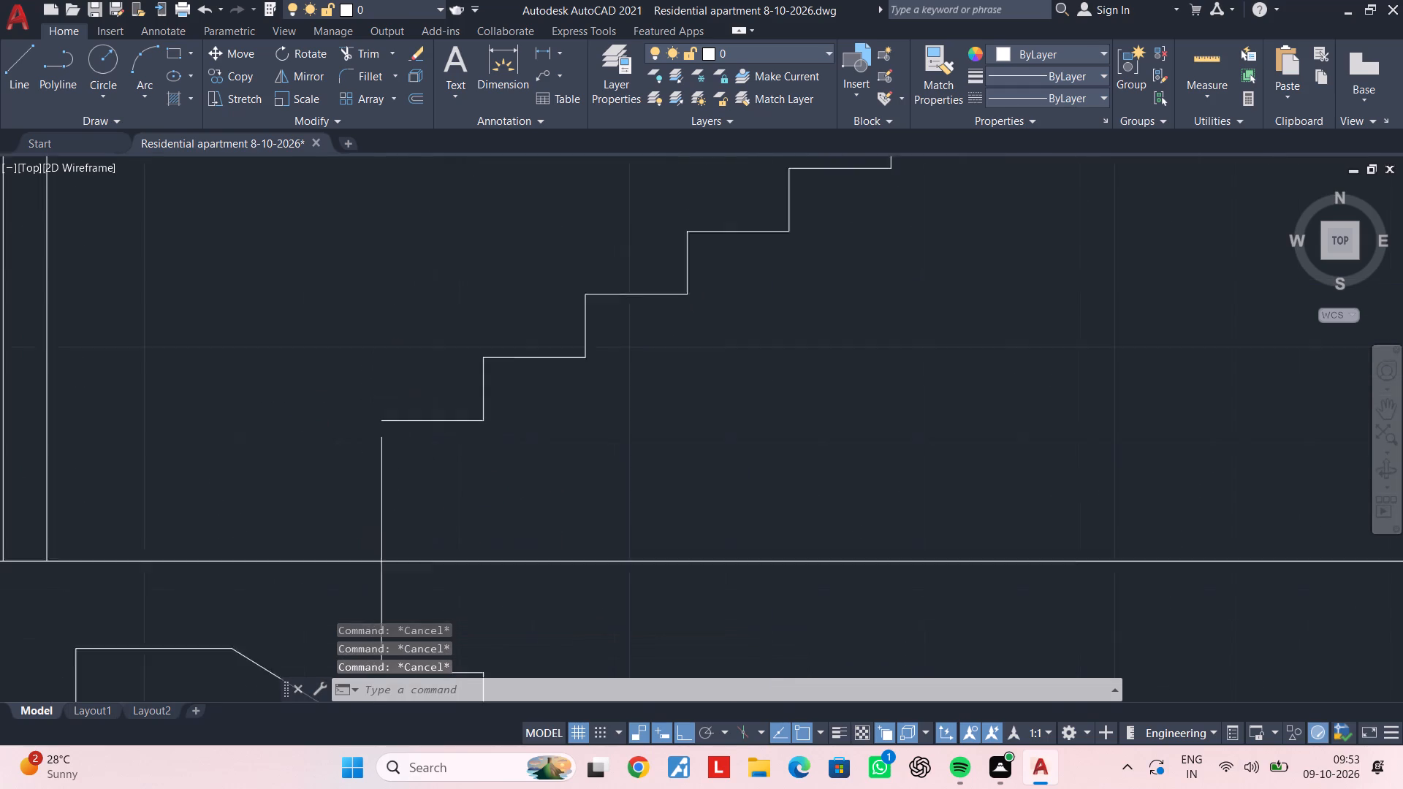
middle_click_drag(395, 460, 399, 413)
key("Escape")
key("Escape")
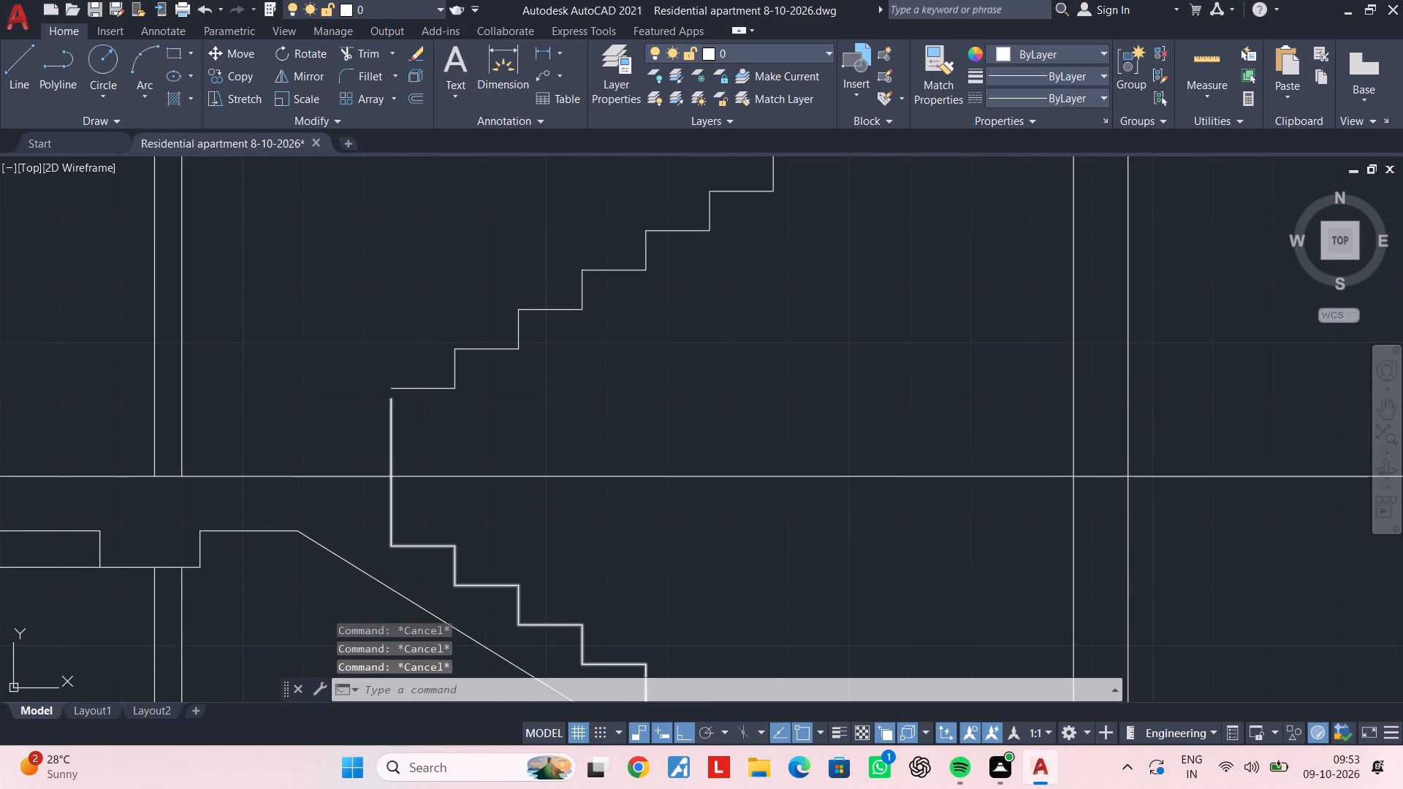
Trim the lower flight's vertical line where it projects above the topmost slab's floor level line.
type("tr")
key("space")
left_click(391, 441)
key("Escape")
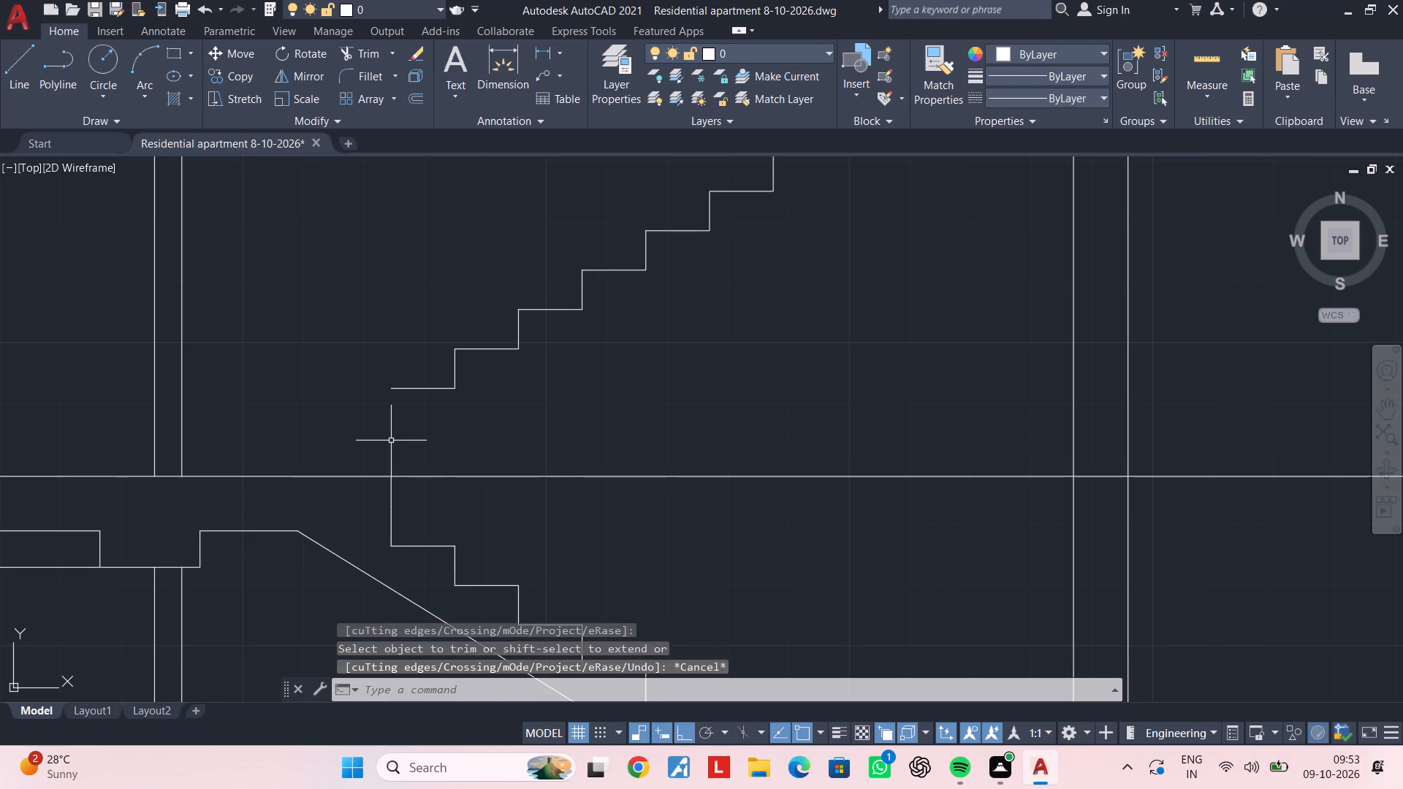
key("Escape")
Draw a vertical line from the new flight's last tread end down to the floor level line.
type("l")
key("space")
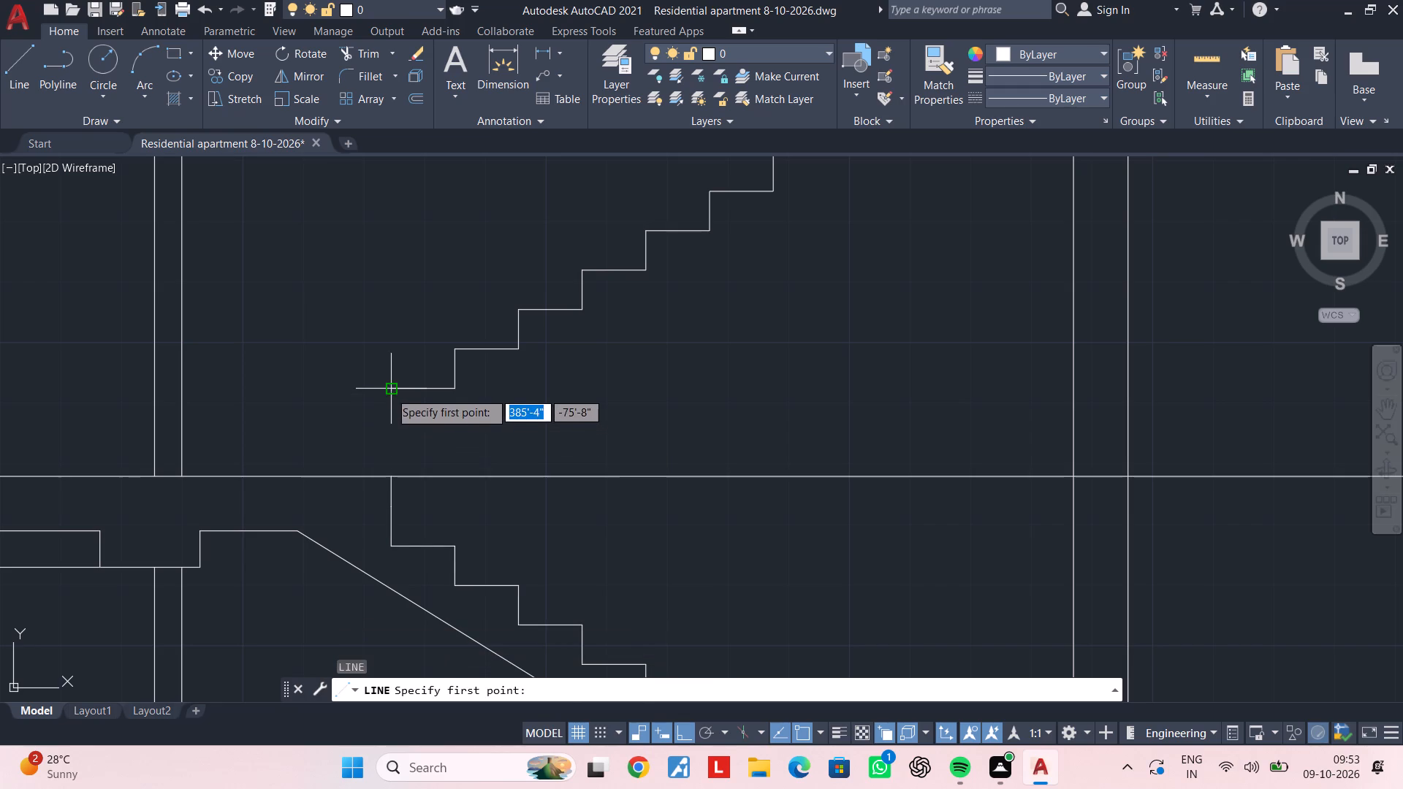
left_click(389, 388)
left_click(392, 482)
key("Escape")
key("Escape")
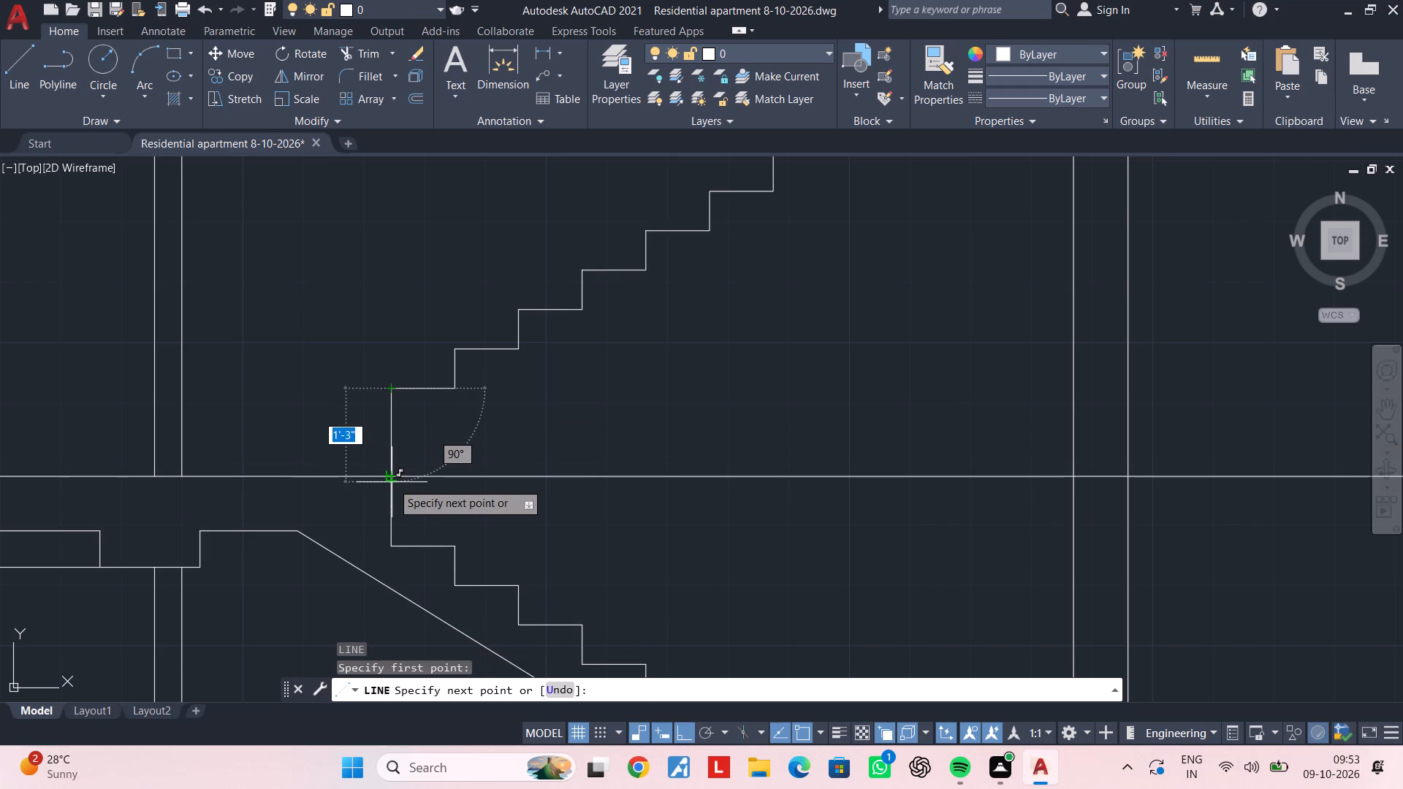
key("Escape")
key("Escape")
key("Escape")
key("Escape")
key("Escape")
key("Escape")
key("Escape")
key("Escape")
key("Escape")
key("Escape")
Offset the mid-landing line at the top of the new flight downward by 2".
scroll(804, 413, "down", 2)
middle_click_drag(814, 407, 767, 480)
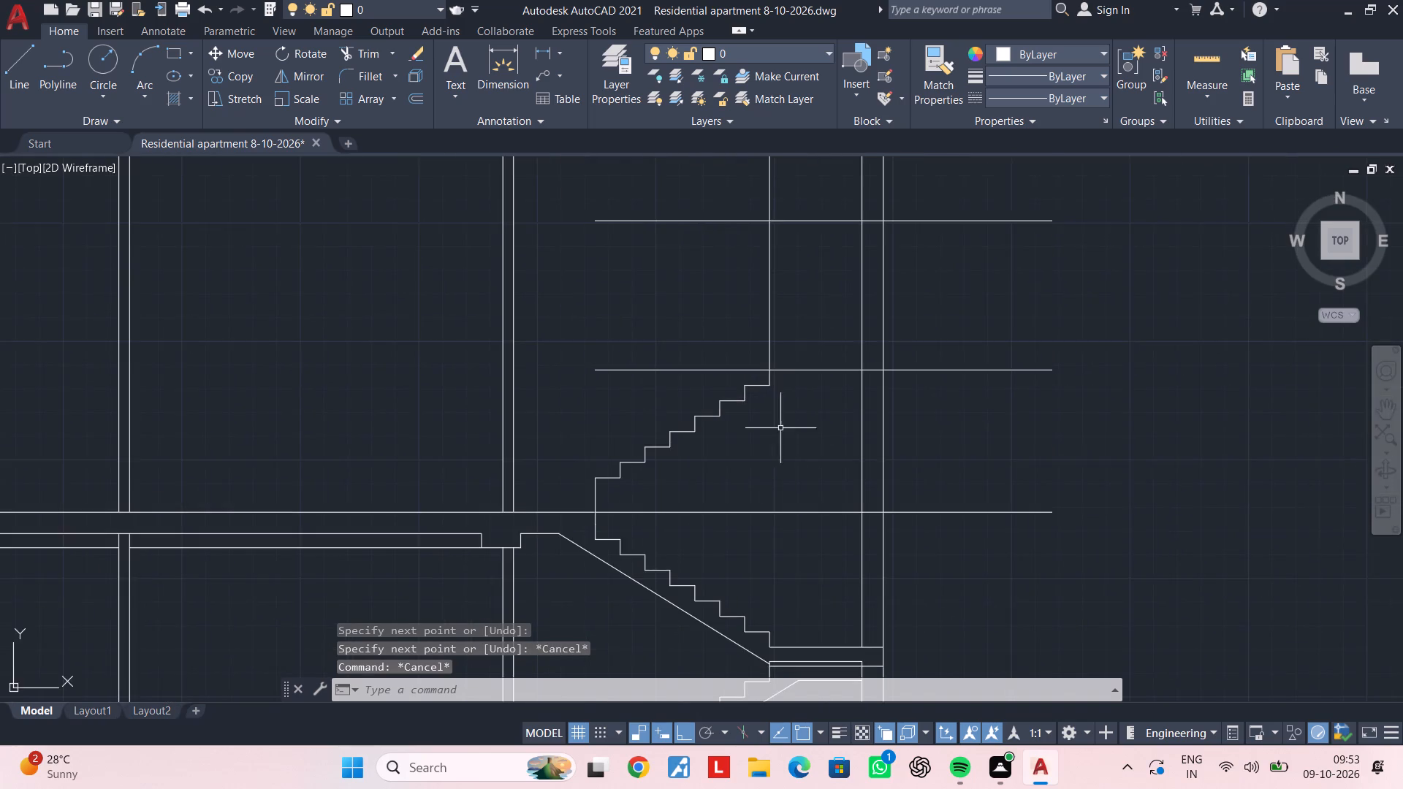
middle_click_drag(788, 416, 715, 462)
middle_click_drag(735, 447, 715, 339)
middle_click_drag(712, 344, 693, 424)
middle_click_drag(691, 398, 685, 458)
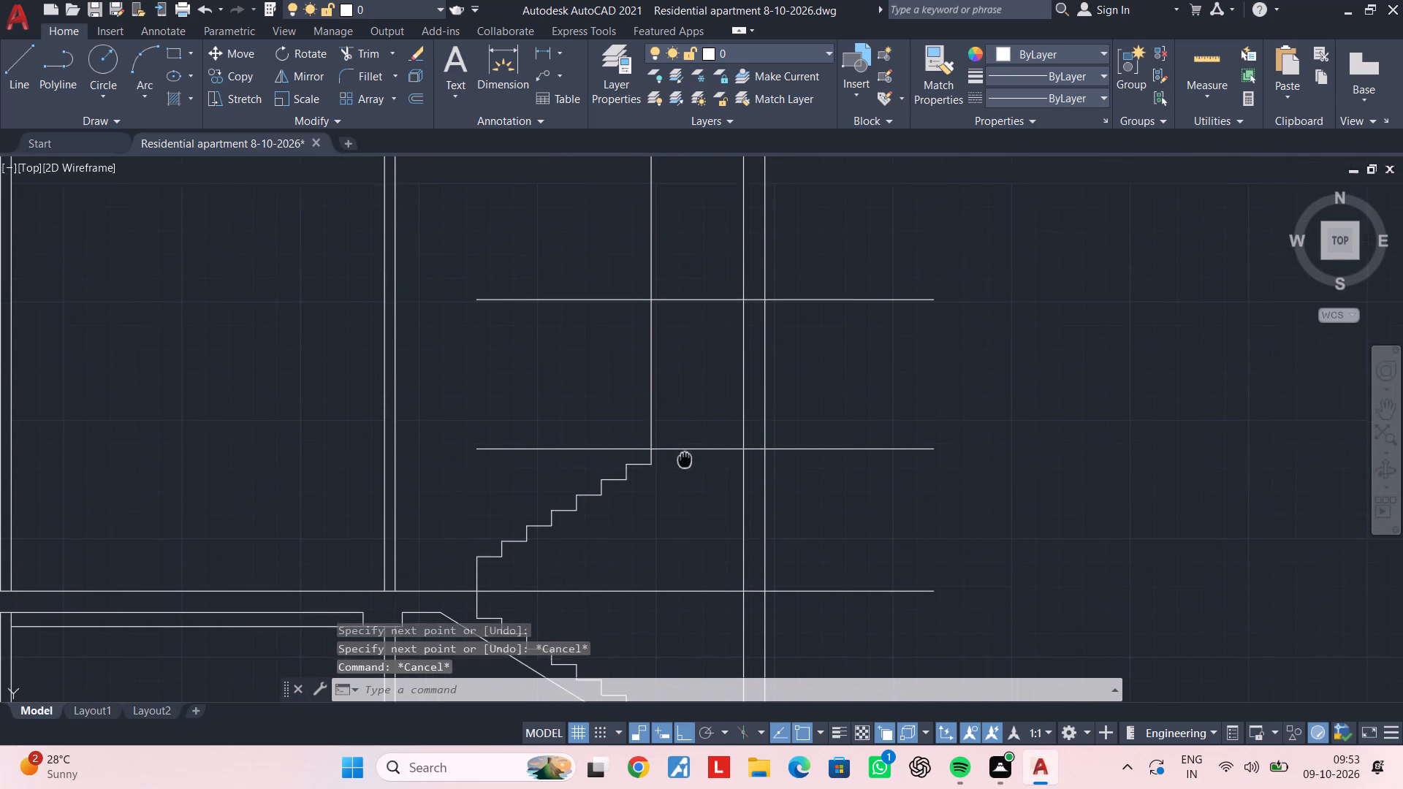
middle_click_drag(685, 458, 685, 460)
scroll(683, 460, "up", 2)
middle_click_drag(681, 460, 692, 398)
key("Escape")
key("Escape")
key("Escape")
key("Escape")
type("po")
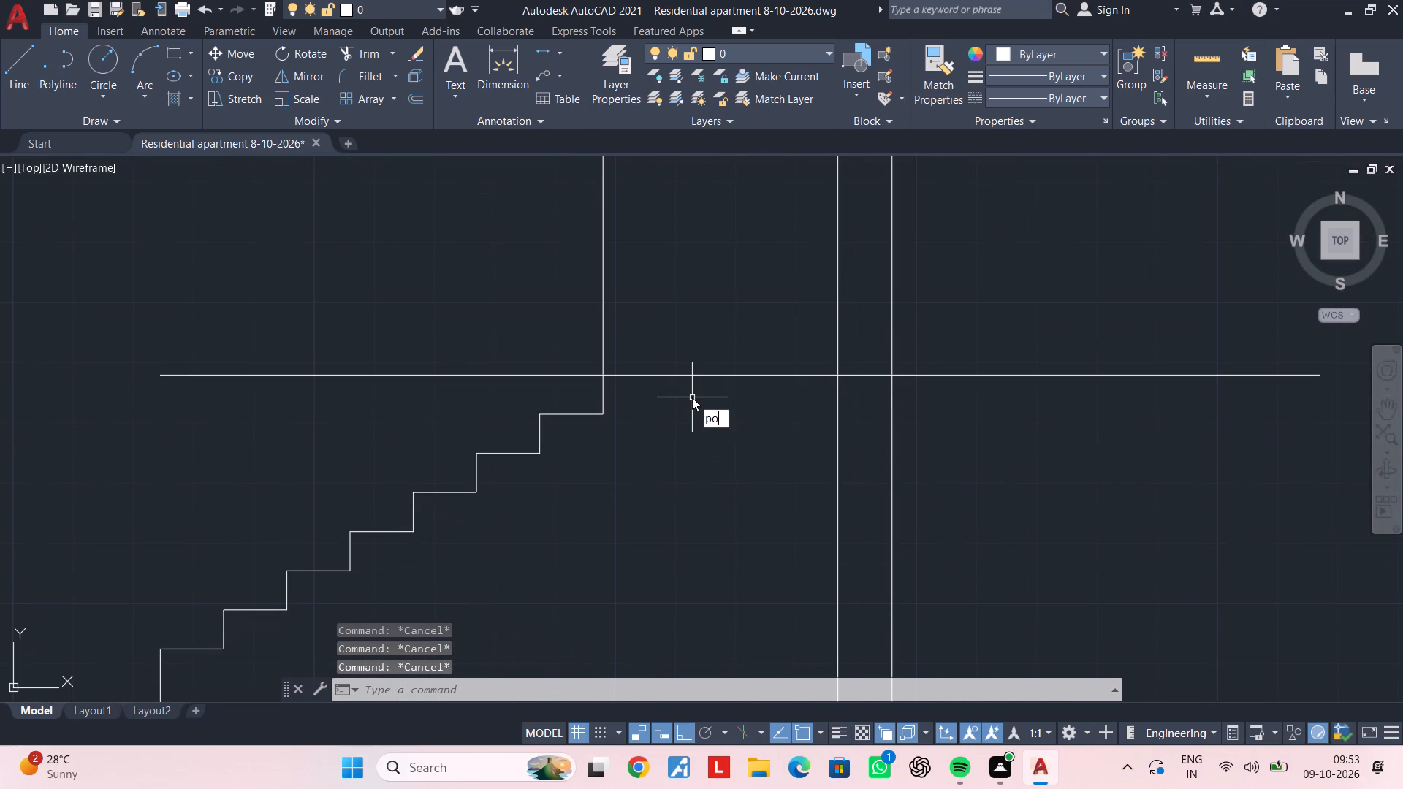
key("Escape")
key("Escape")
type("of 2\"")
key("Return")
scroll(692, 397, "up", 1)
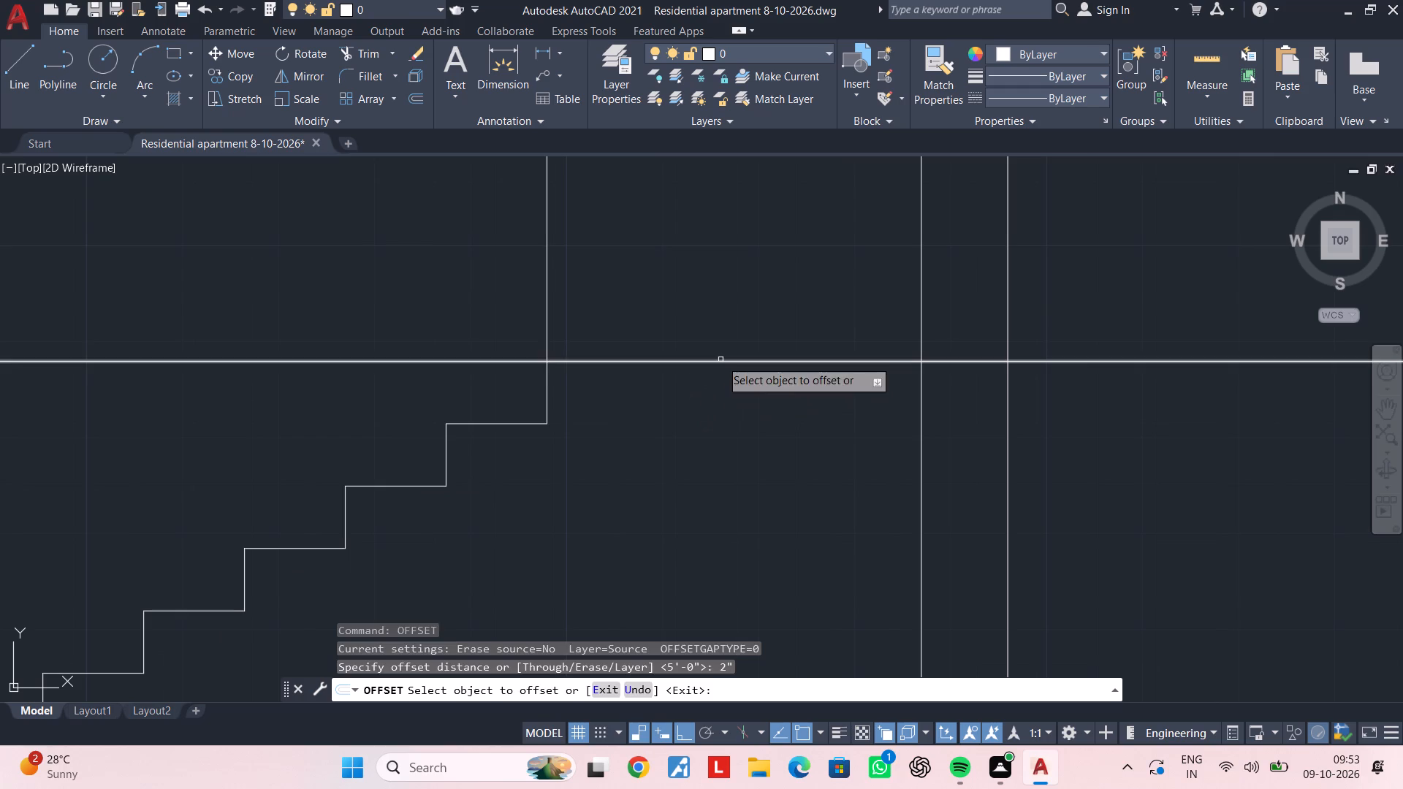
left_click(720, 359)
left_click(720, 419)
key("Escape")
key("Escape")
Trim the 2" offset line on the flight side of the top riser and the vertical guide line above the landing line.
key("t")
type("r")
key("space")
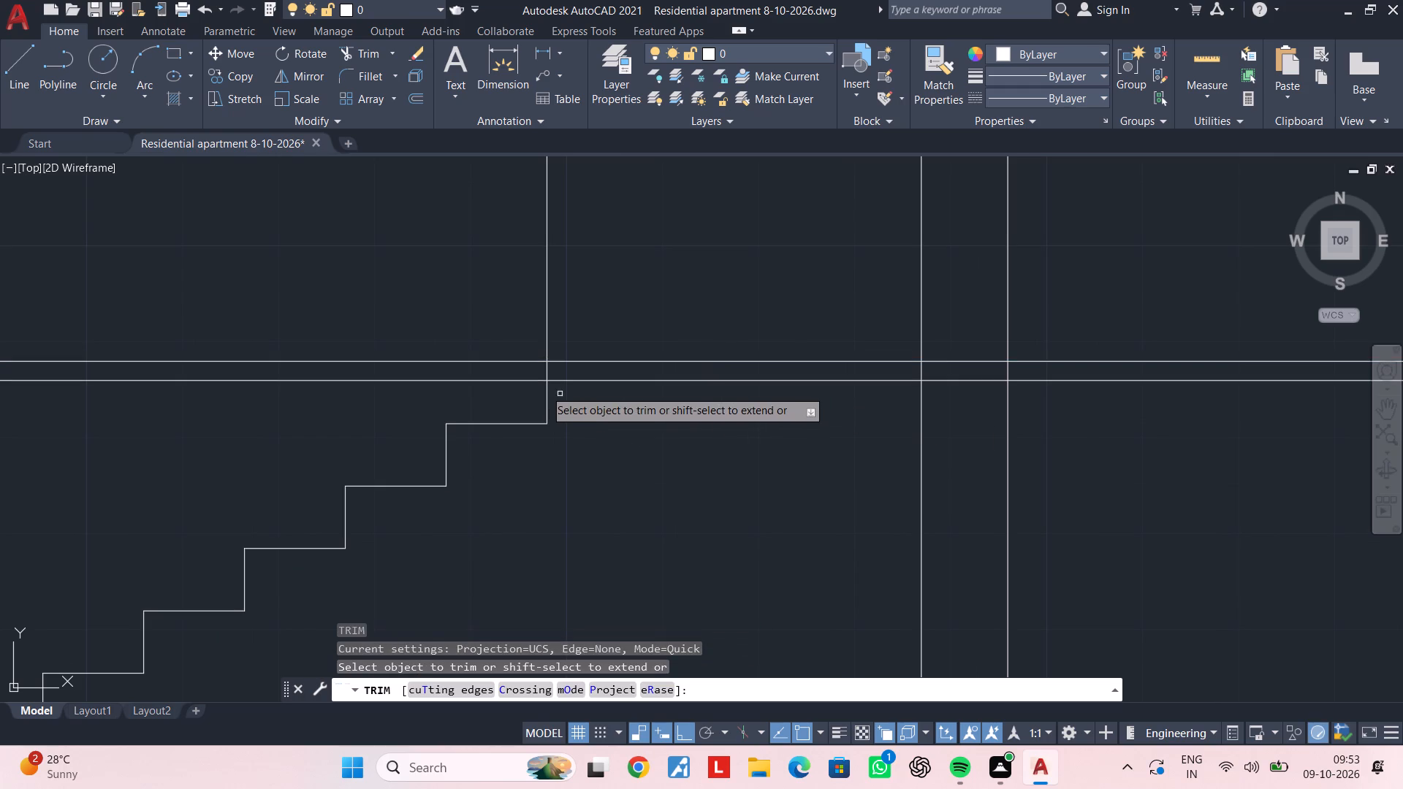
left_click(534, 381)
middle_click_drag(621, 424, 625, 474)
left_click(550, 382)
key("Escape")
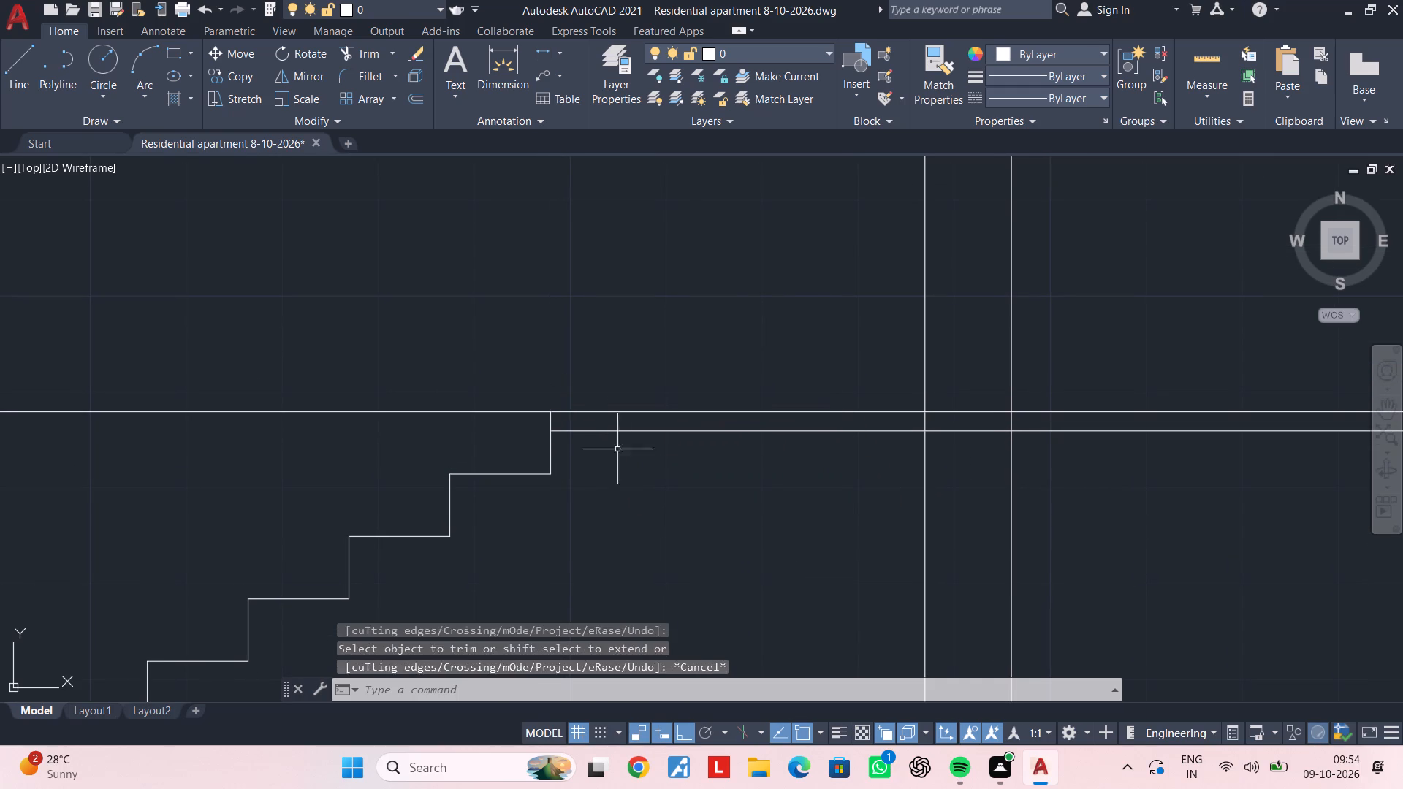
key("Escape")
Draw a sloped line under the steps from the top riser's base to the inner corner of the lowest tread.
middle_click(627, 470)
middle_click_drag(597, 502, 622, 331)
middle_click_drag(622, 394, 698, 379)
scroll(495, 464, "down", 2)
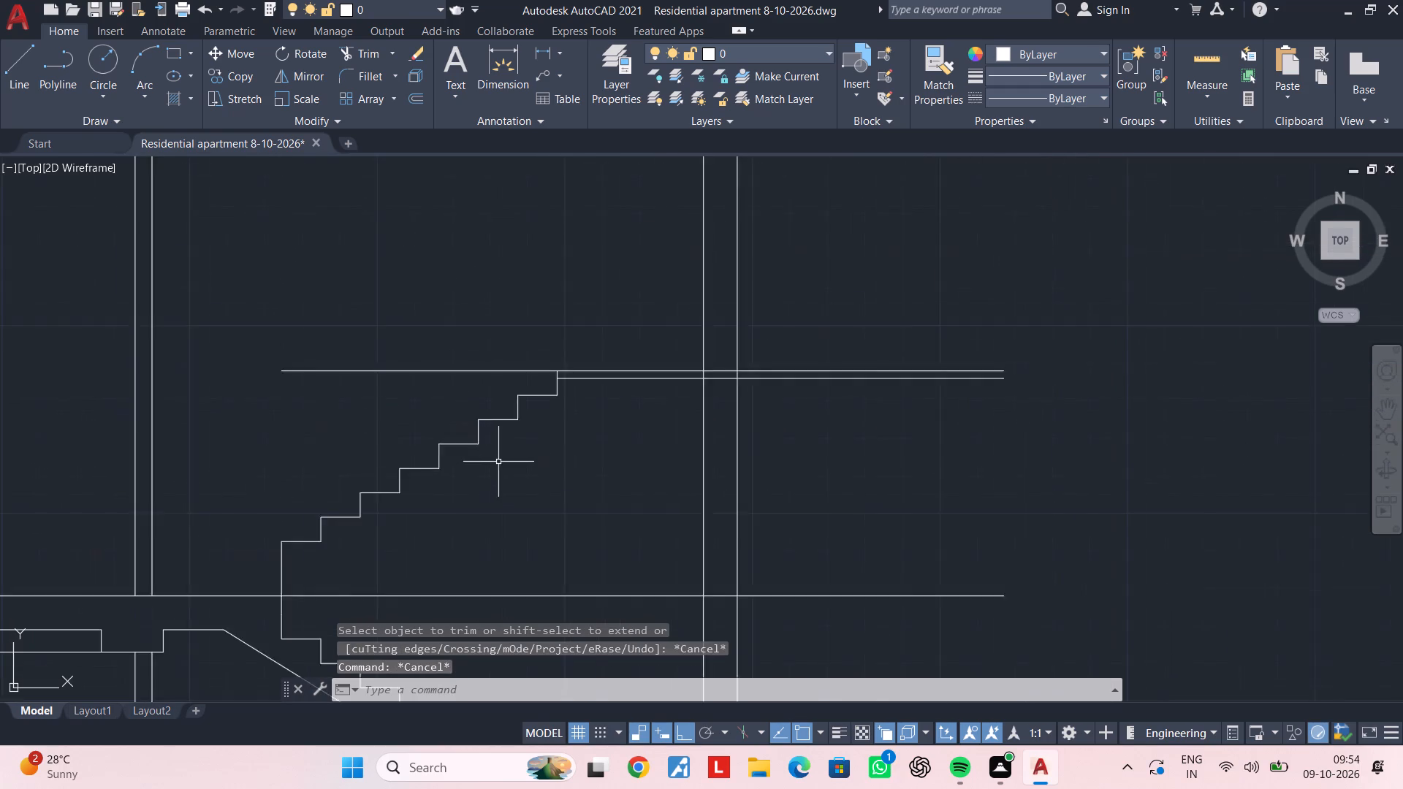
middle_click_drag(498, 462, 566, 424)
key("Escape")
key("Escape")
type("l")
key("space")
scroll(623, 354, "up", 1)
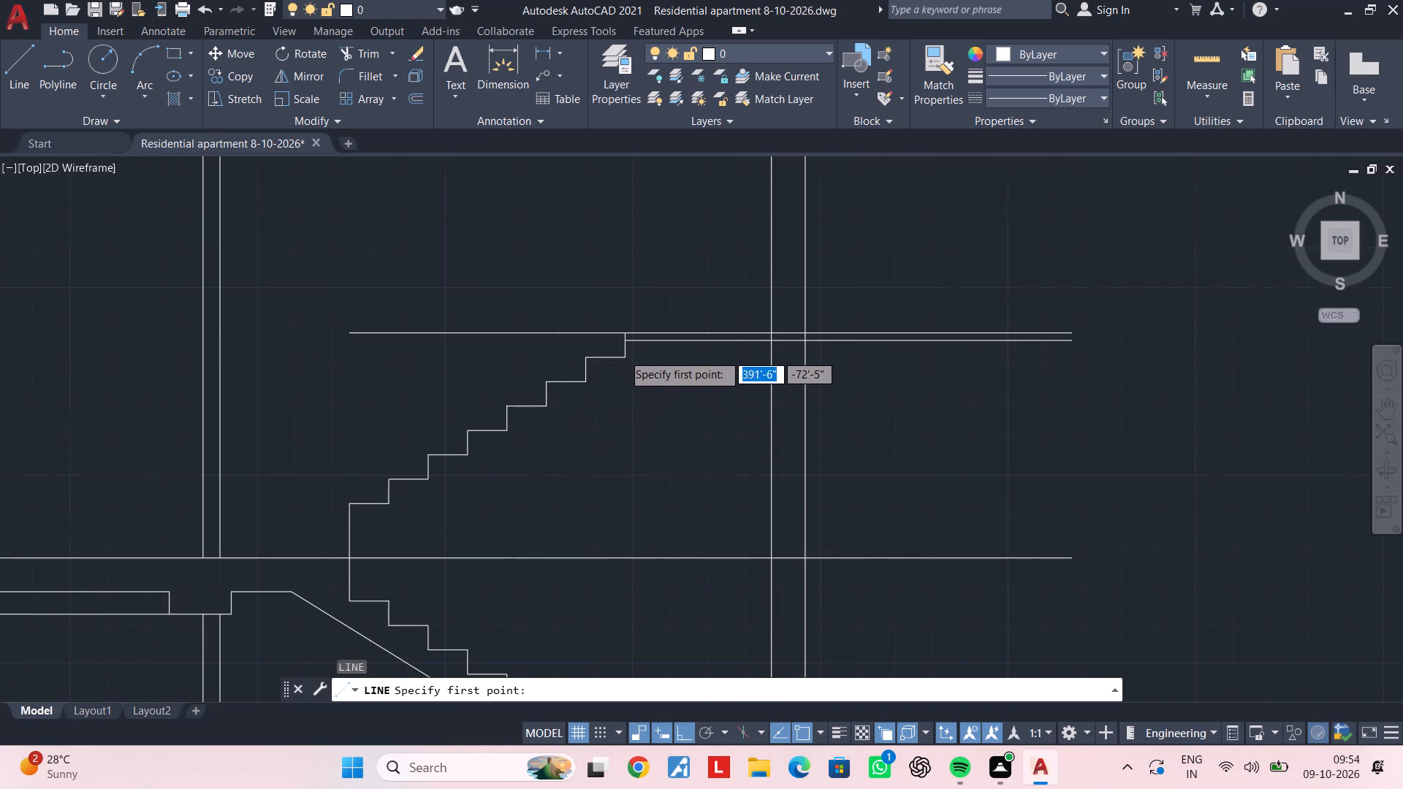
scroll(623, 354, "up", 1)
left_click(626, 360)
middle_click_drag(503, 499, 750, 359)
scroll(601, 438, "down", 1)
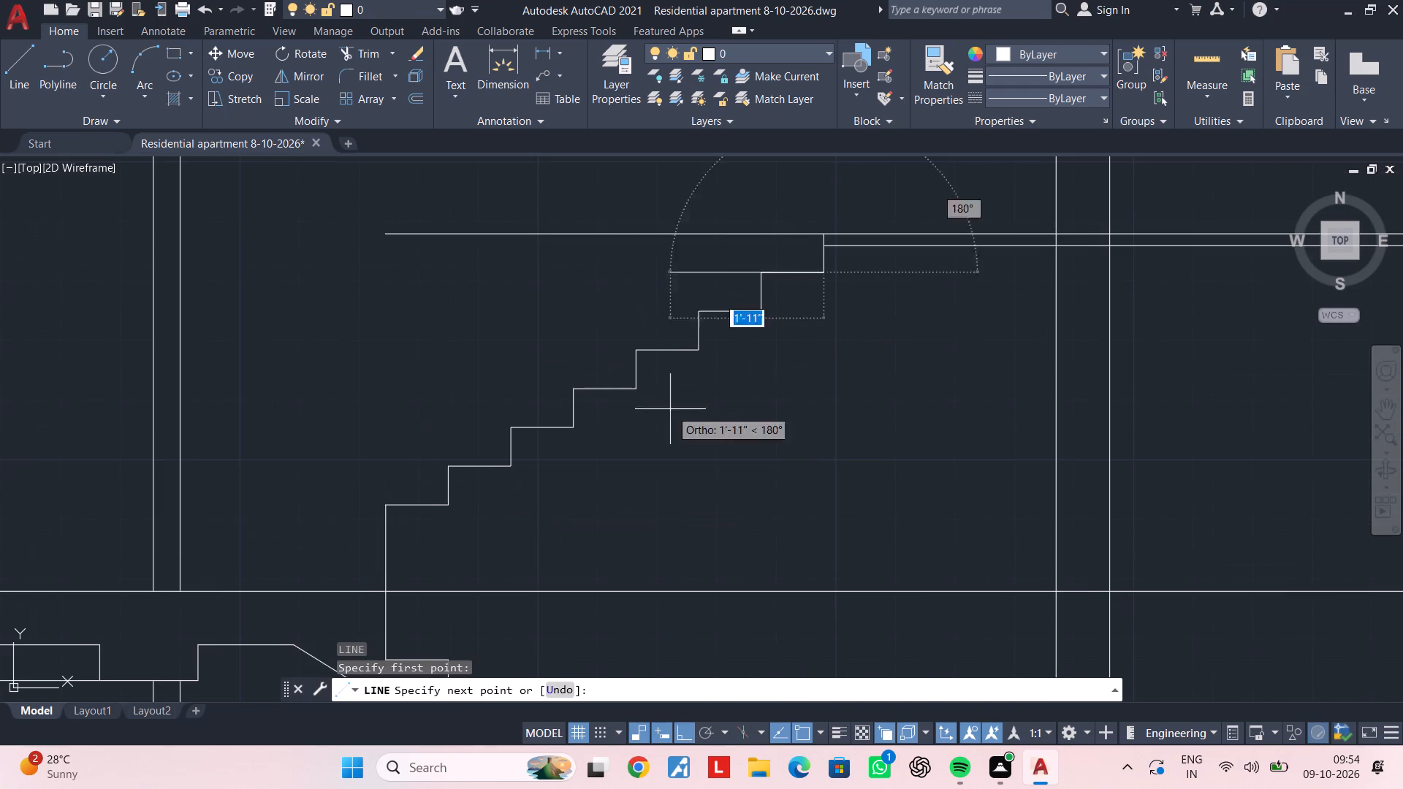
scroll(465, 502, "up", 2)
left_click(422, 506)
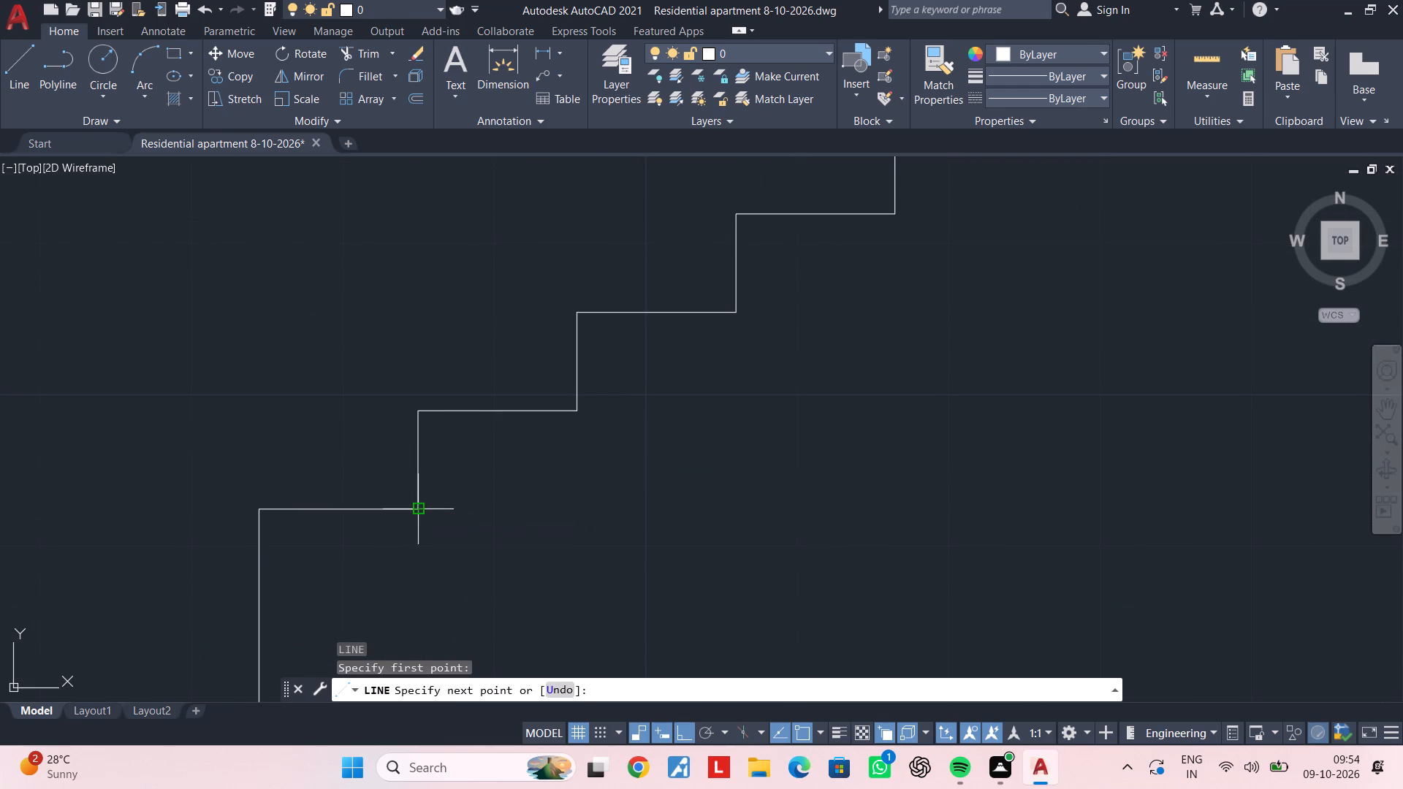
key("Escape")
scroll(603, 505, "down", 3)
middle_click_drag(653, 491, 444, 545)
key("Escape")
middle_click_drag(579, 485, 505, 504)
key("Escape")
key("Escape")
key("Escape")
key("Escape")
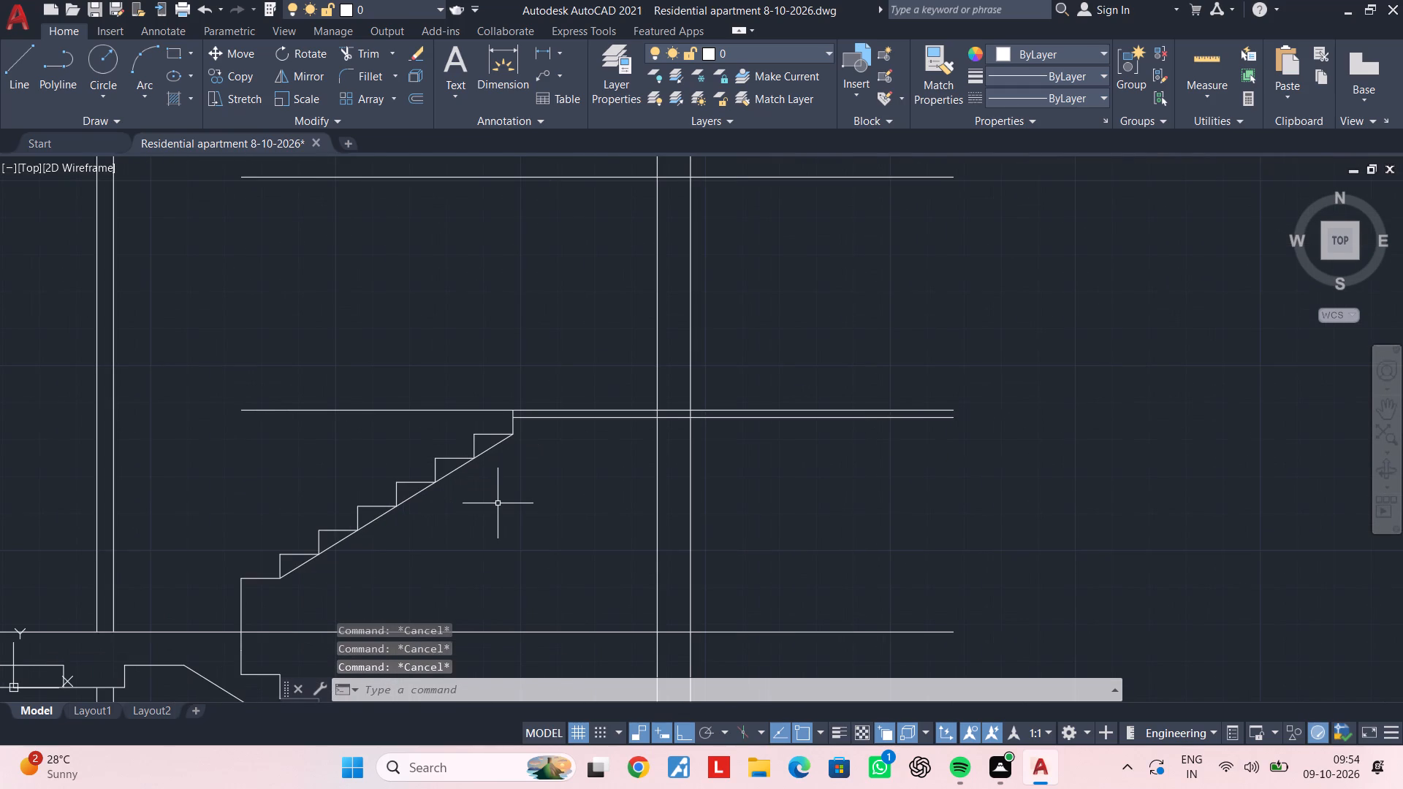
Offset the landing's 2" line downward and the sloped line under the steps outward below the flight, both by 6".
type("of 6\"")
key("Return")
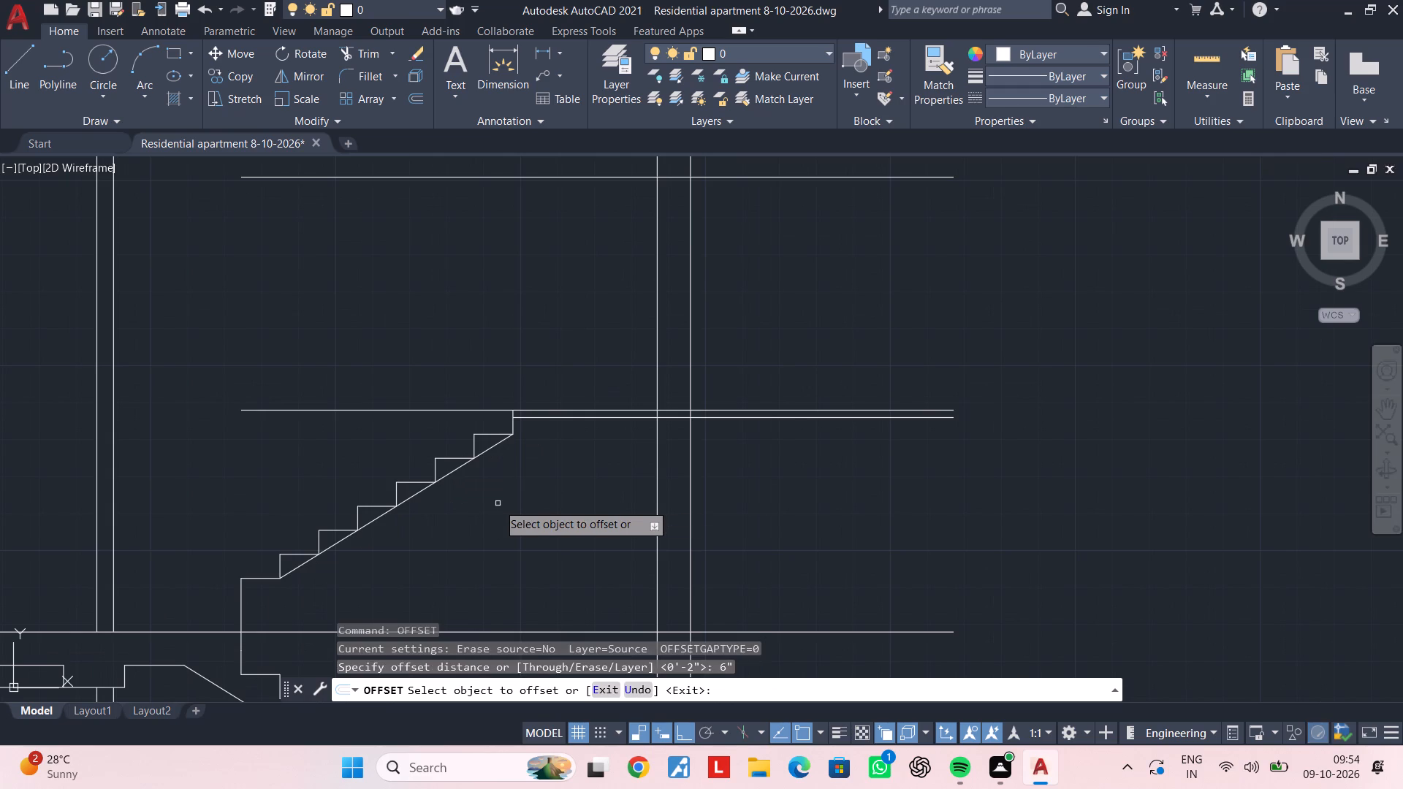
scroll(580, 397, "up", 1)
left_click(575, 430)
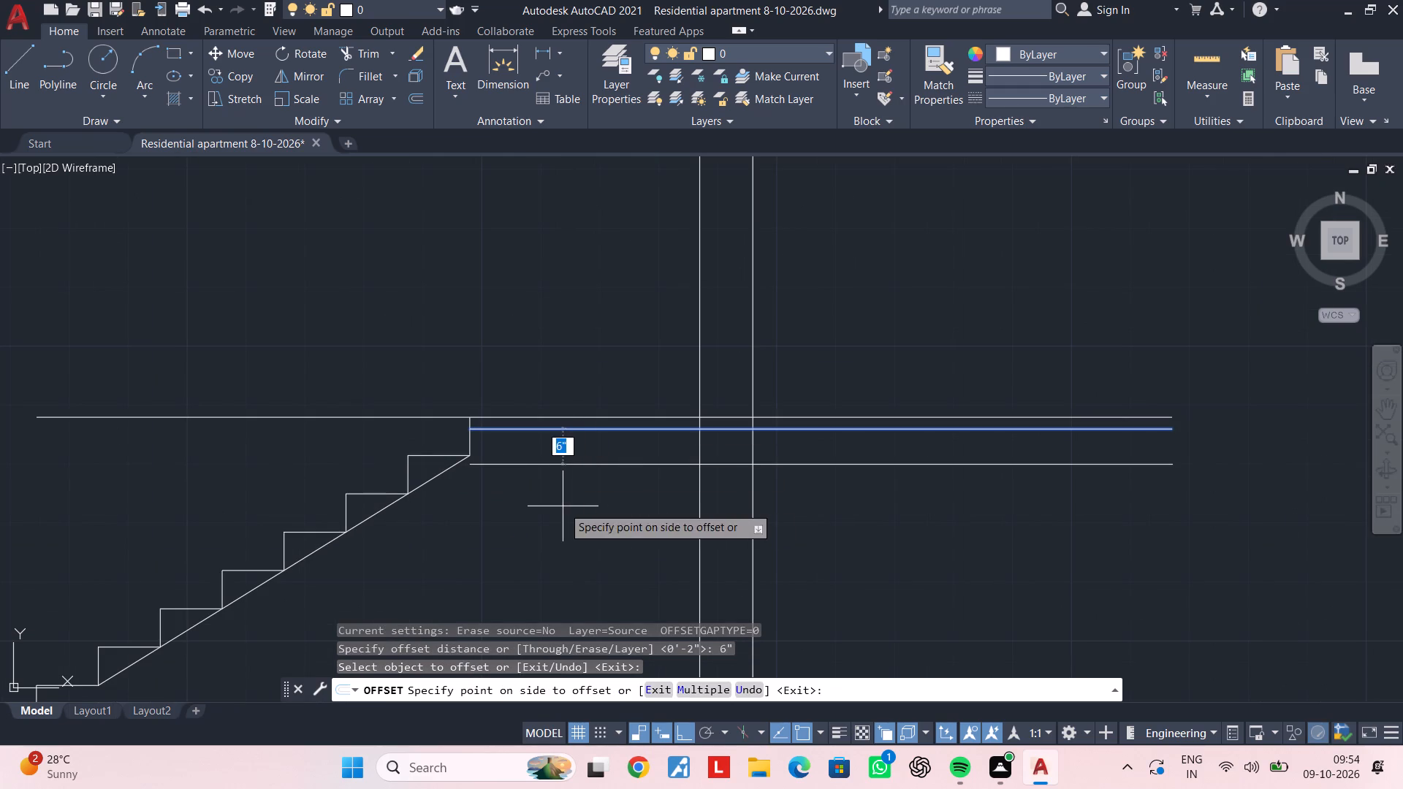
left_click(563, 506)
left_click(436, 479)
left_click(486, 503)
key("Escape")
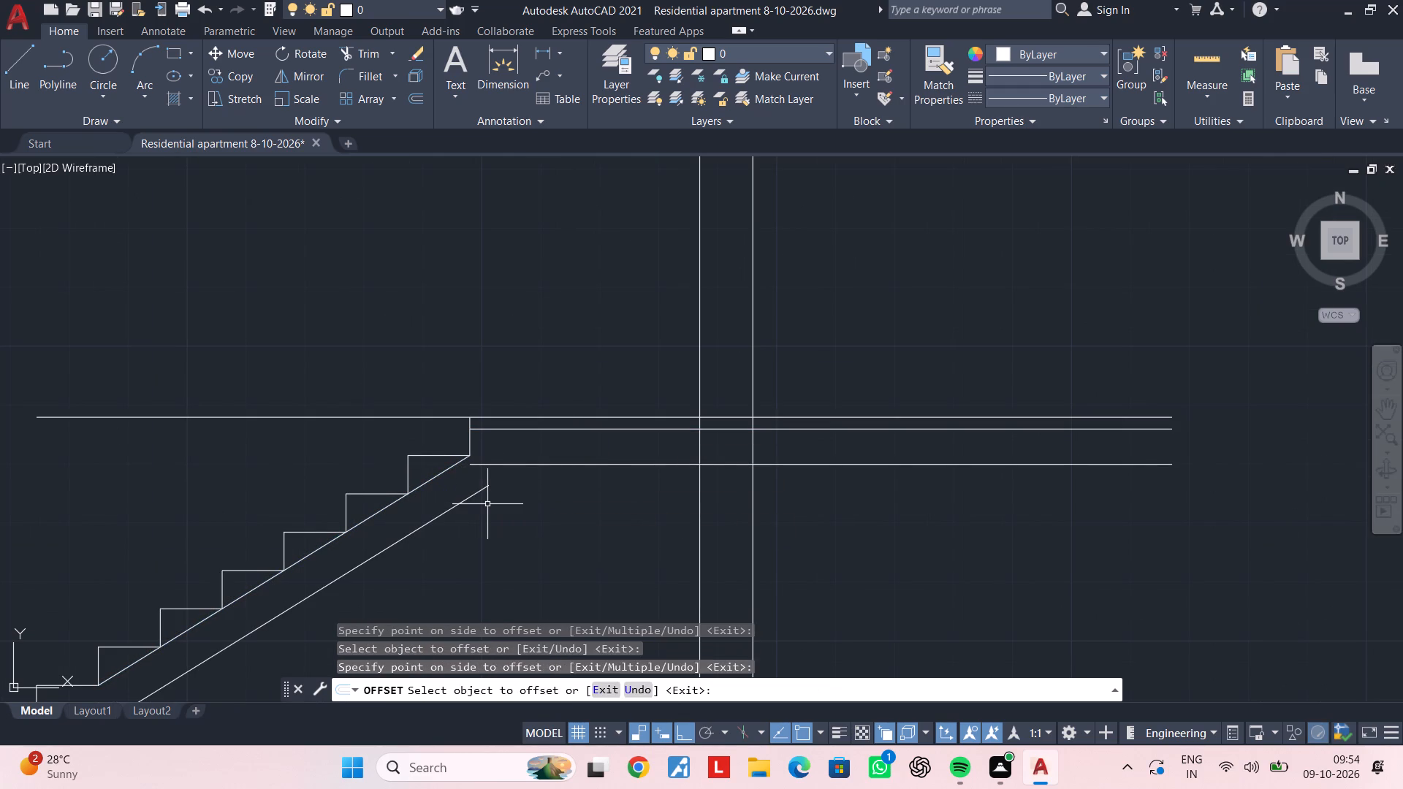
key("Escape")
key("Escape")
Extend the upper end of the sloped waist slab underside to the landing's 6" offset line.
type("ex")
key("space")
left_click(474, 498)
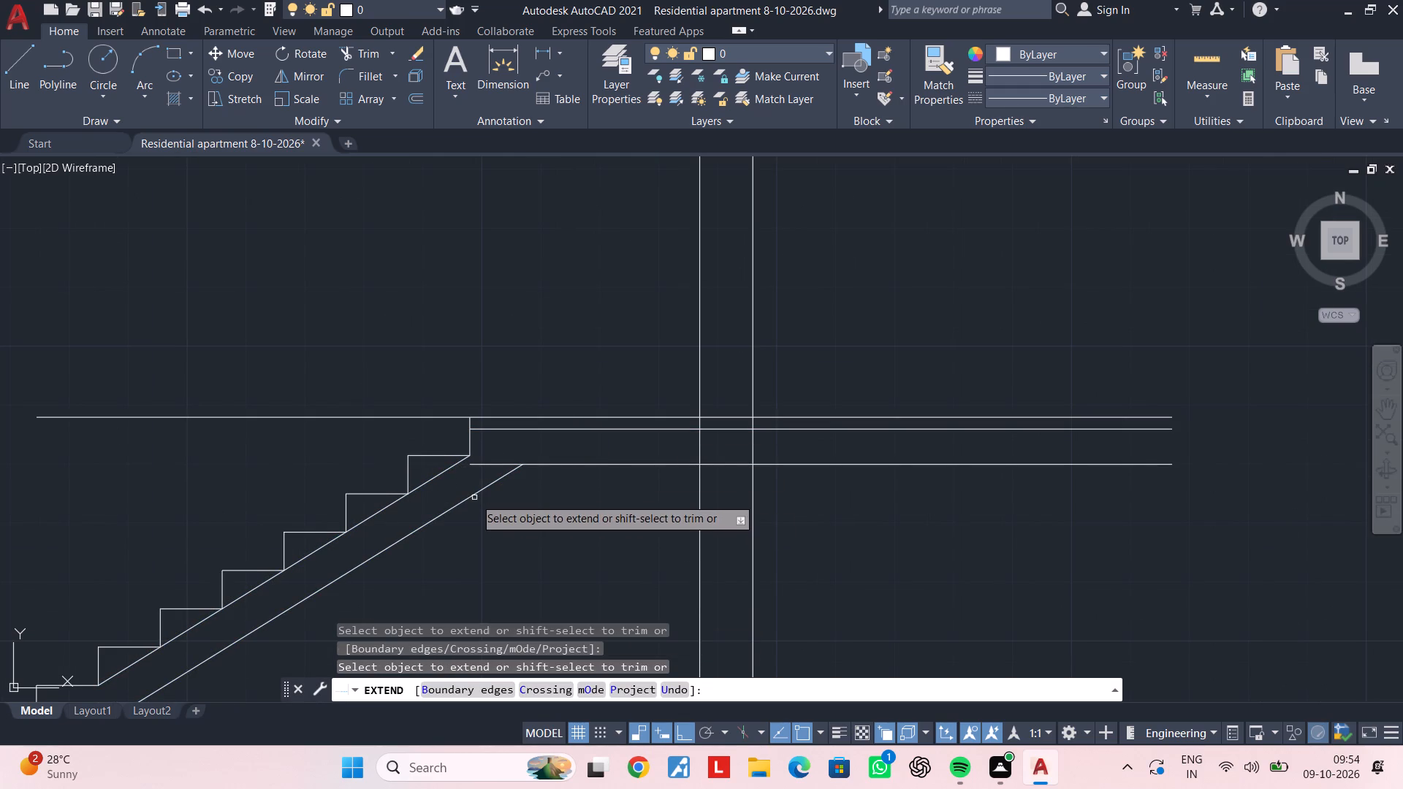
Extend the lower end of the sloped waist slab underside to the vertical line at the base of the flight.
middle_click_drag(473, 533, 677, 408)
left_click(400, 543)
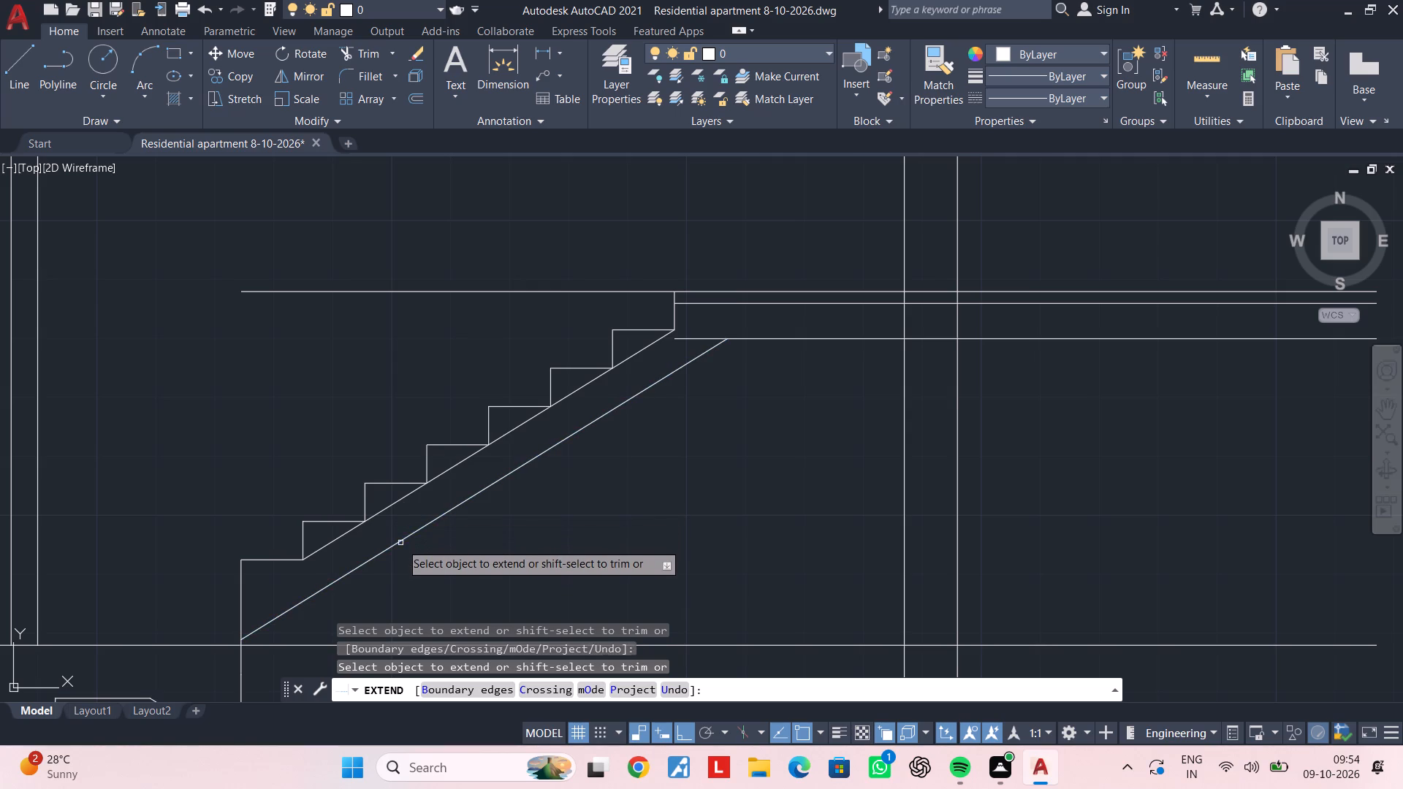
key("Escape")
key("Escape")
Delete the sloped construction line running directly along the inner corners of the steps.
scroll(521, 513, "down", 1)
middle_click_drag(521, 513, 465, 568)
key("Escape")
scroll(425, 523, "up", 3)
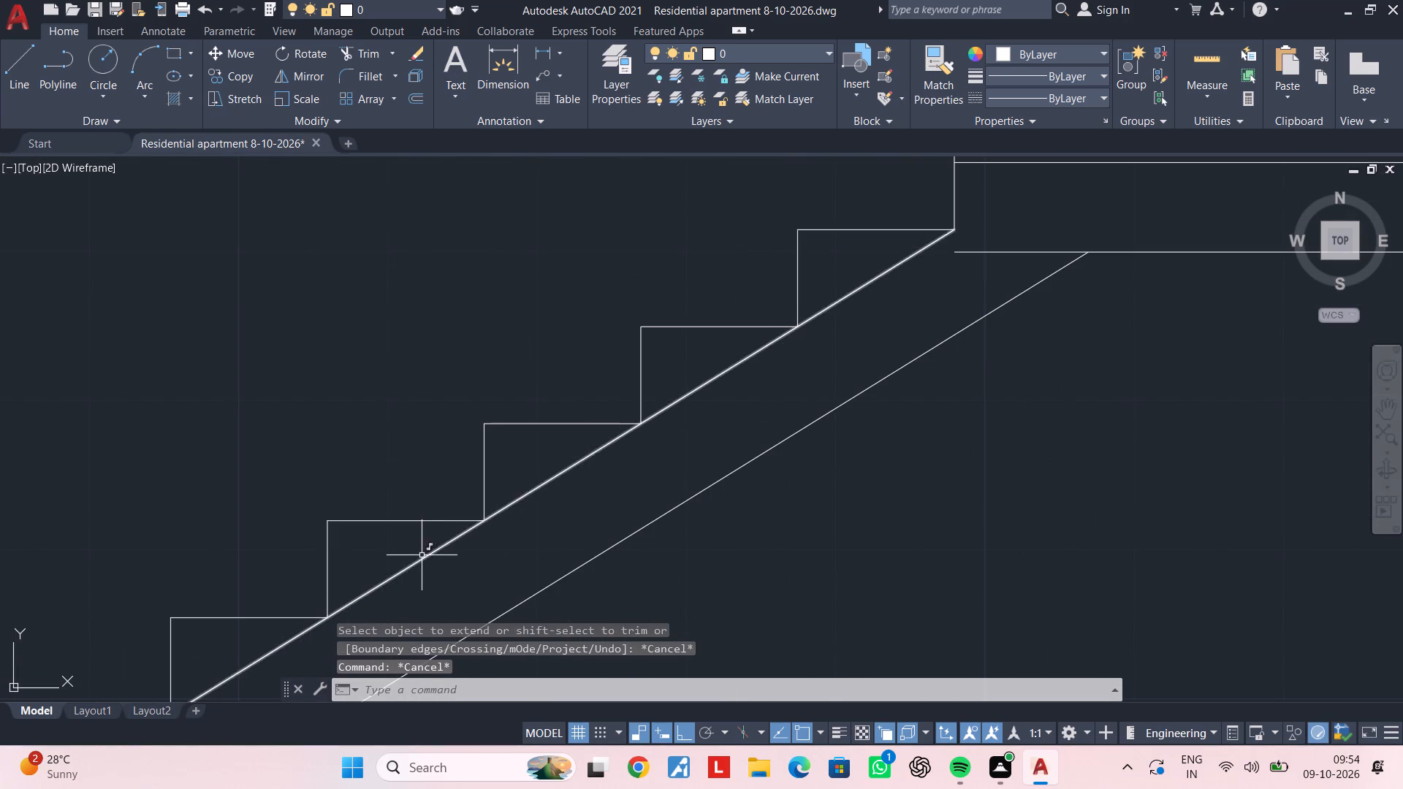
left_click(422, 556)
key("Delete")
Trim the landing's underside line at the sloped waist slab and at the inner face of the outer wall.
scroll(699, 530, "down", 2)
middle_click_drag(676, 539, 565, 558)
middle_click_drag(693, 481, 596, 506)
key("Escape")
key("Escape")
key("r")
key("Escape")
key("t")
type("r")
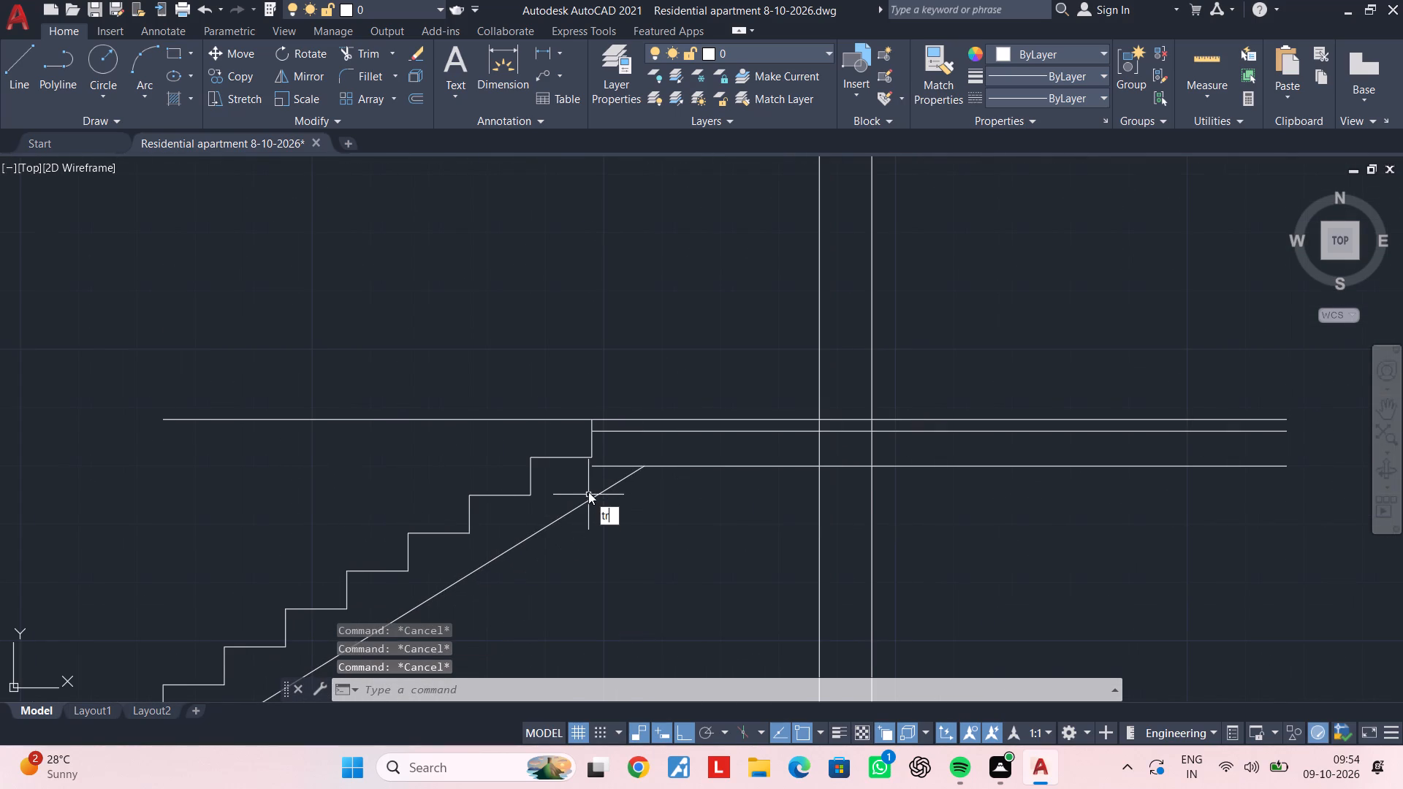
key("space")
scroll(604, 466, "up", 2)
left_click(604, 466)
scroll(751, 495, "down", 3)
middle_click_drag(752, 495, 560, 417)
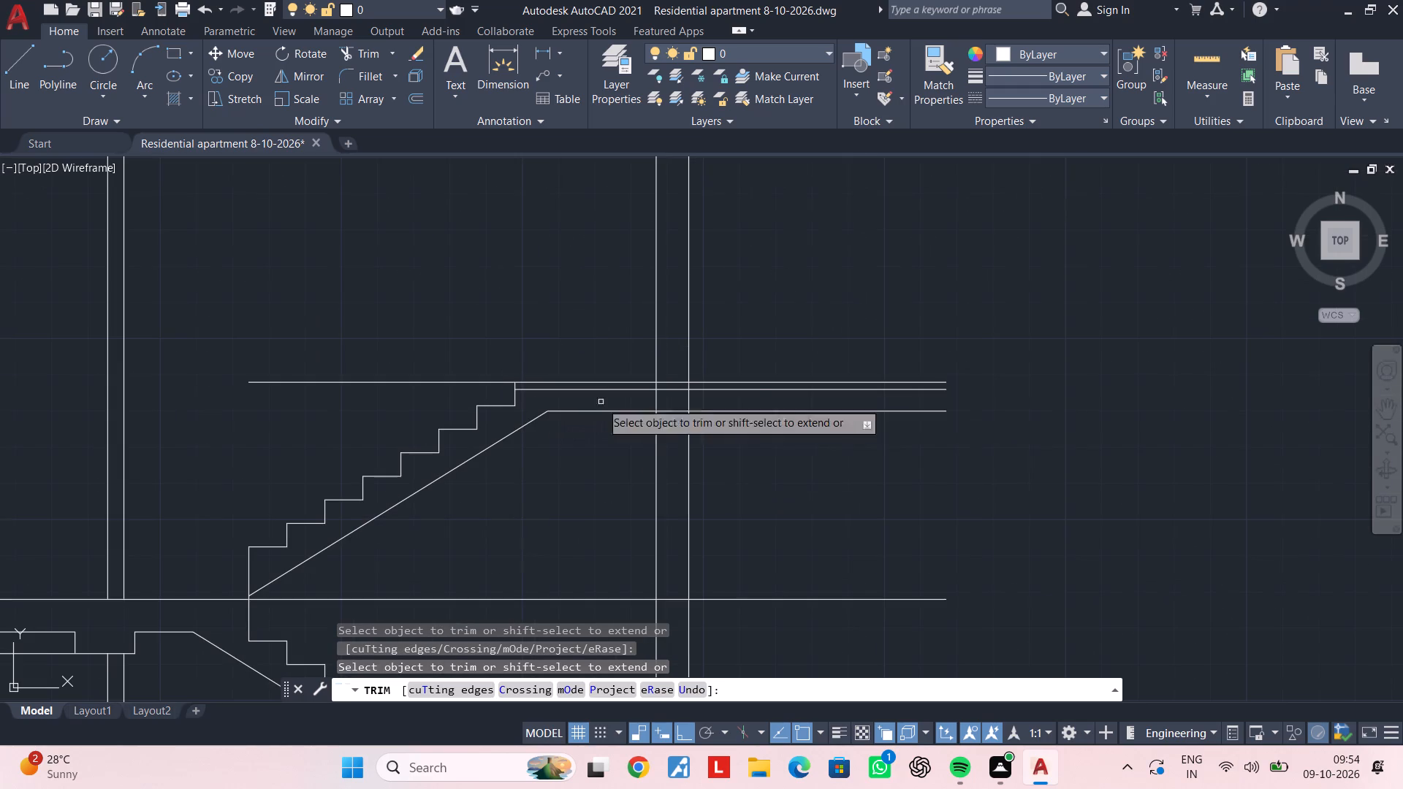
left_click(826, 412)
scroll(827, 423, "down", 3)
middle_click_drag(827, 423, 799, 372)
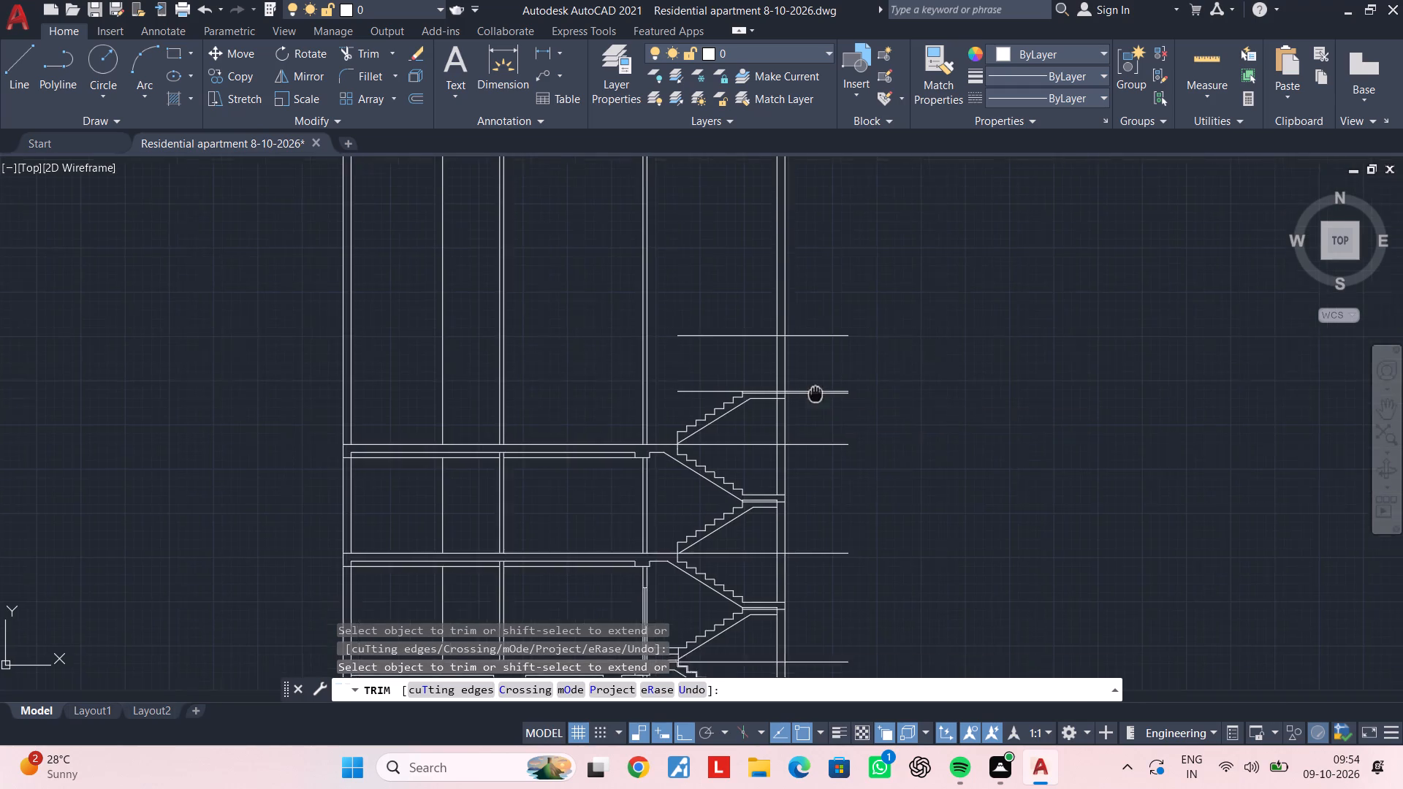
middle_click_drag(799, 372, 768, 343)
scroll(764, 354, "up", 2)
middle_click_drag(761, 344, 774, 484)
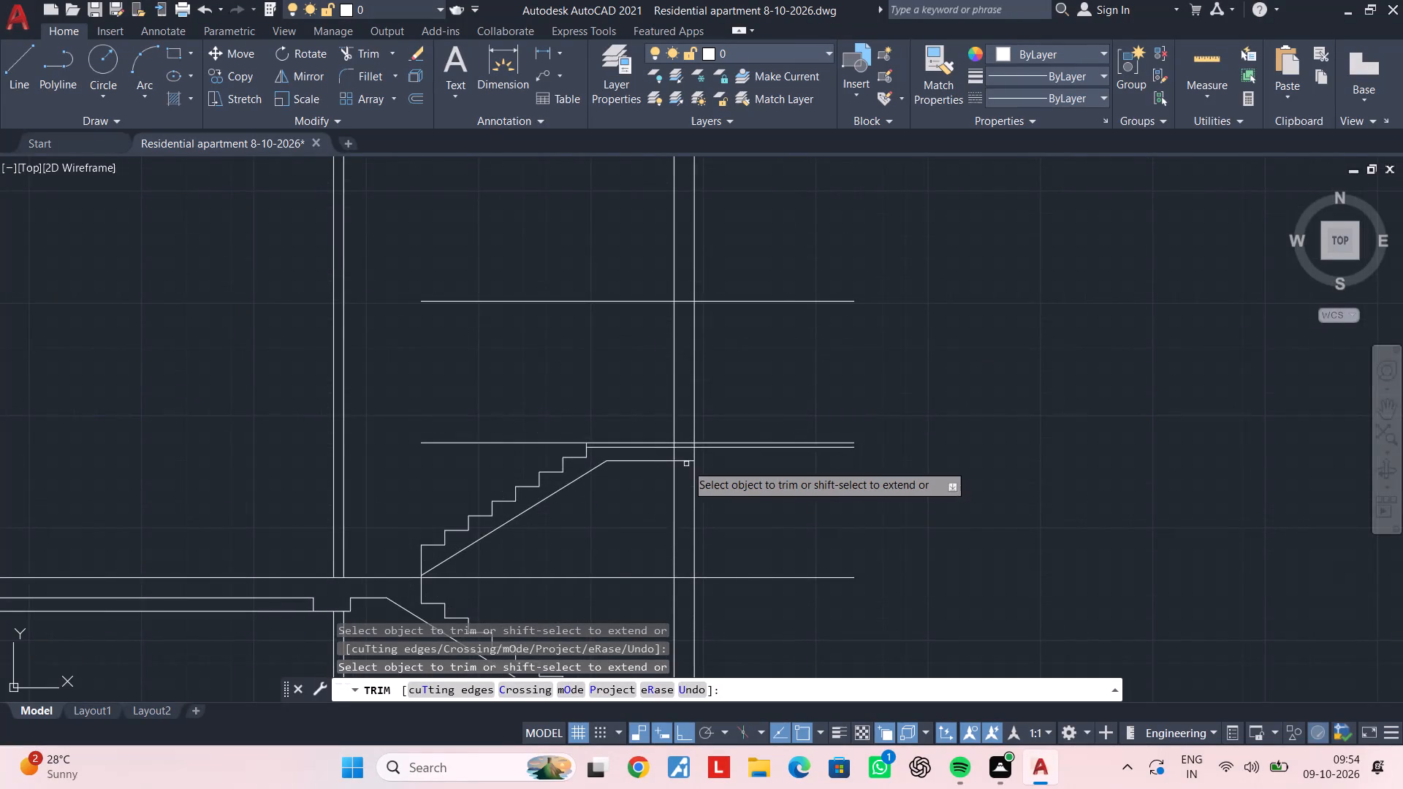
scroll(685, 464, "up", 1)
left_click(675, 462)
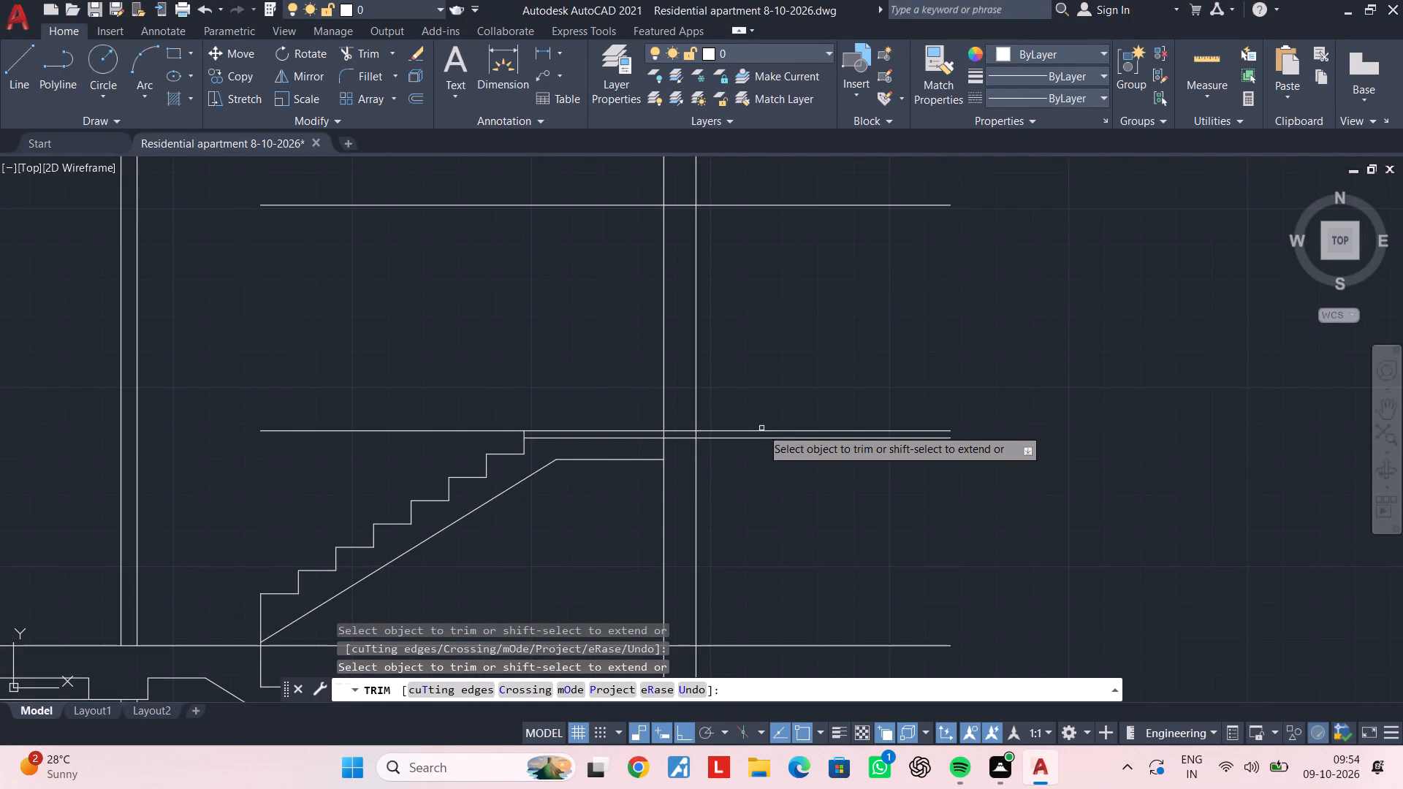
Trim the landing's top line and its 2" offset line beyond the outer face of the outer wall.
left_click(761, 430)
scroll(775, 458, "down", 3)
middle_click_drag(775, 458, 767, 329)
scroll(767, 329, "up", 2)
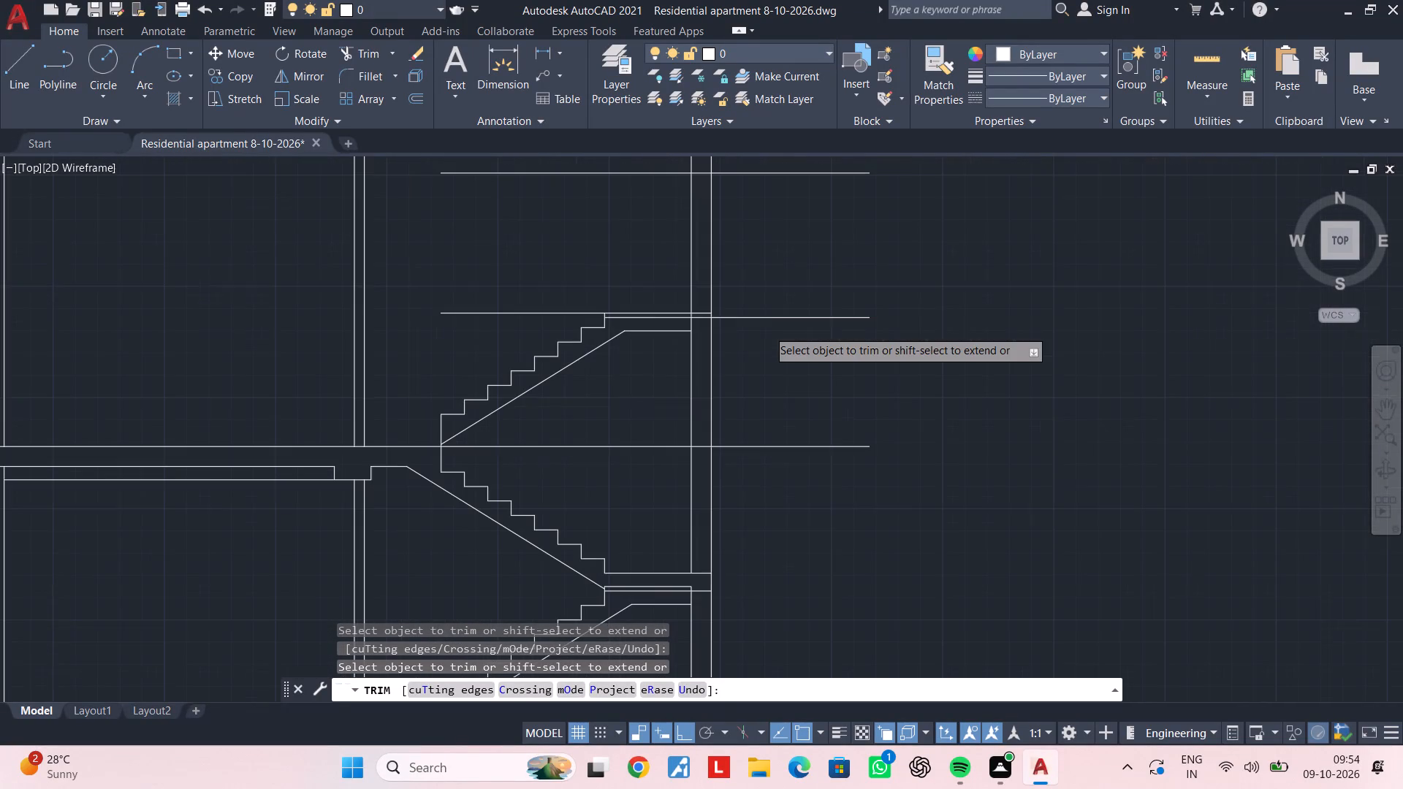
left_click(766, 319)
scroll(723, 329, "up", 2)
middle_click_drag(756, 329, 938, 334)
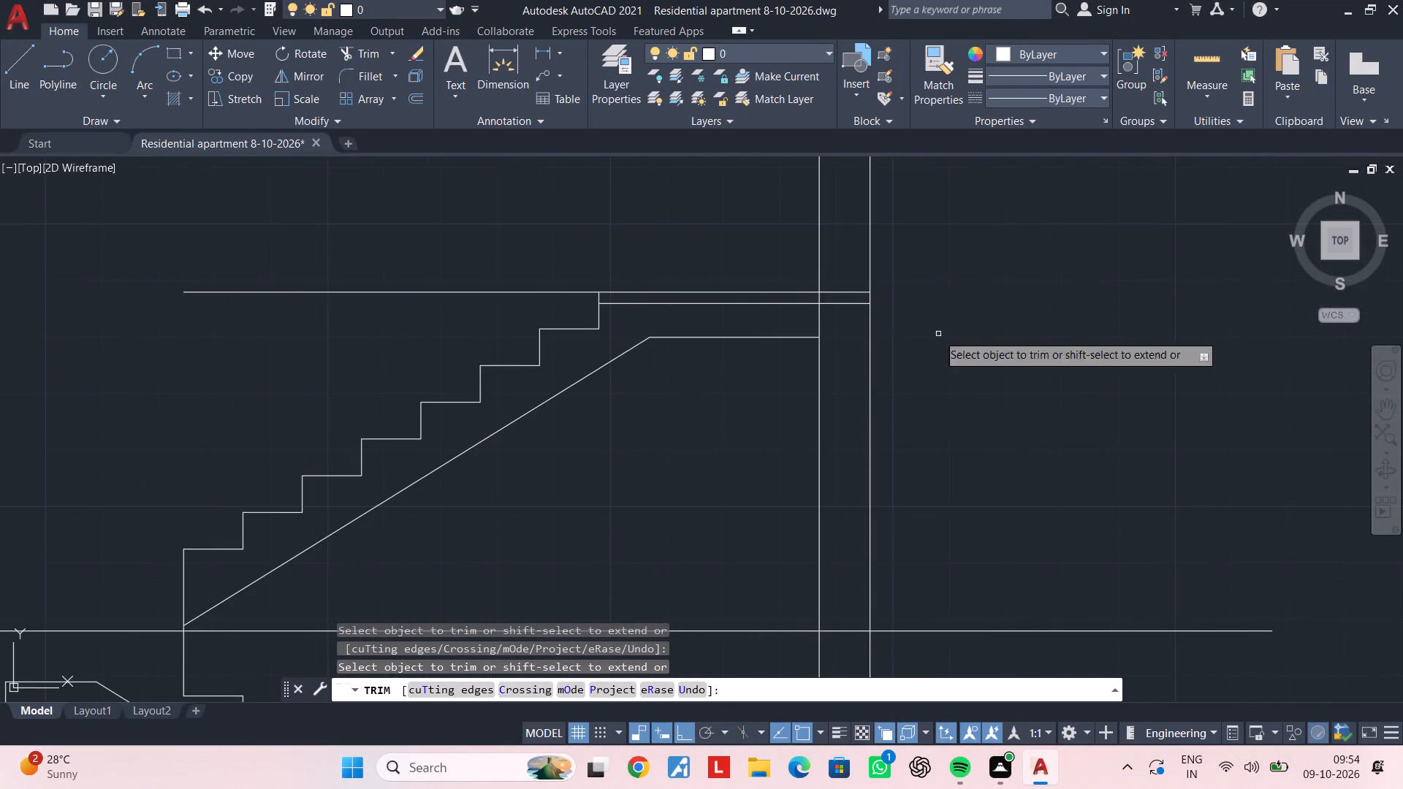
key("Escape")
key("Escape")
Trim the landing's top line where it runs over the flight, back to the top riser.
scroll(672, 338, "down", 1)
middle_click_drag(672, 338, 834, 344)
key("Escape")
key("Escape")
middle_click_drag(730, 316, 730, 351)
key("Escape")
key("Escape")
key("t")
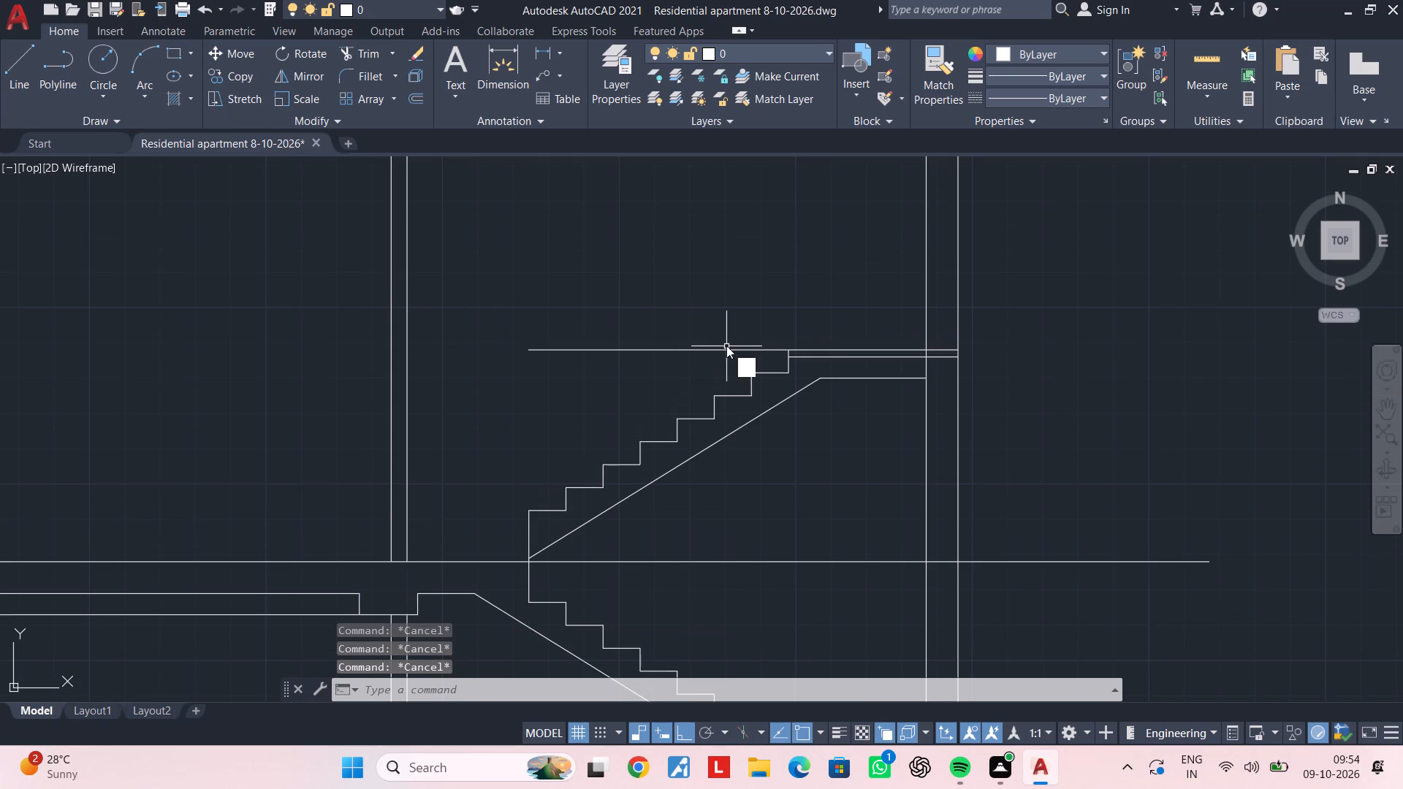
type("r")
key("space")
left_click(726, 351)
key("Escape")
Examine the whole building section, comparing the new flight and landing with the stairs of the storeys below.
scroll(726, 346, "down", 2)
middle_click_drag(726, 346, 701, 345)
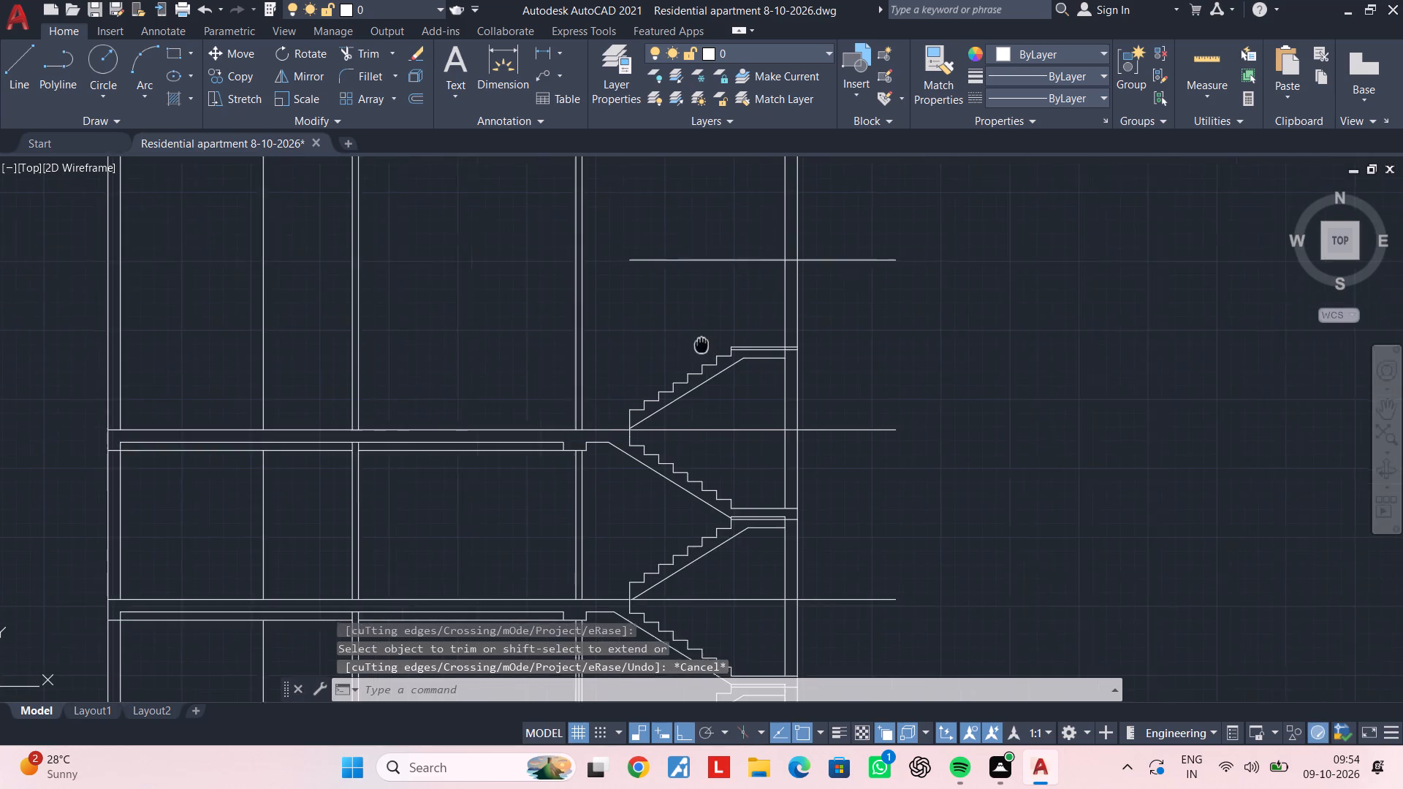
middle_click_drag(701, 345, 639, 345)
middle_click_drag(675, 324, 637, 401)
middle_click_drag(650, 384, 678, 452)
scroll(672, 450, "down", 2)
middle_click_drag(667, 447, 680, 375)
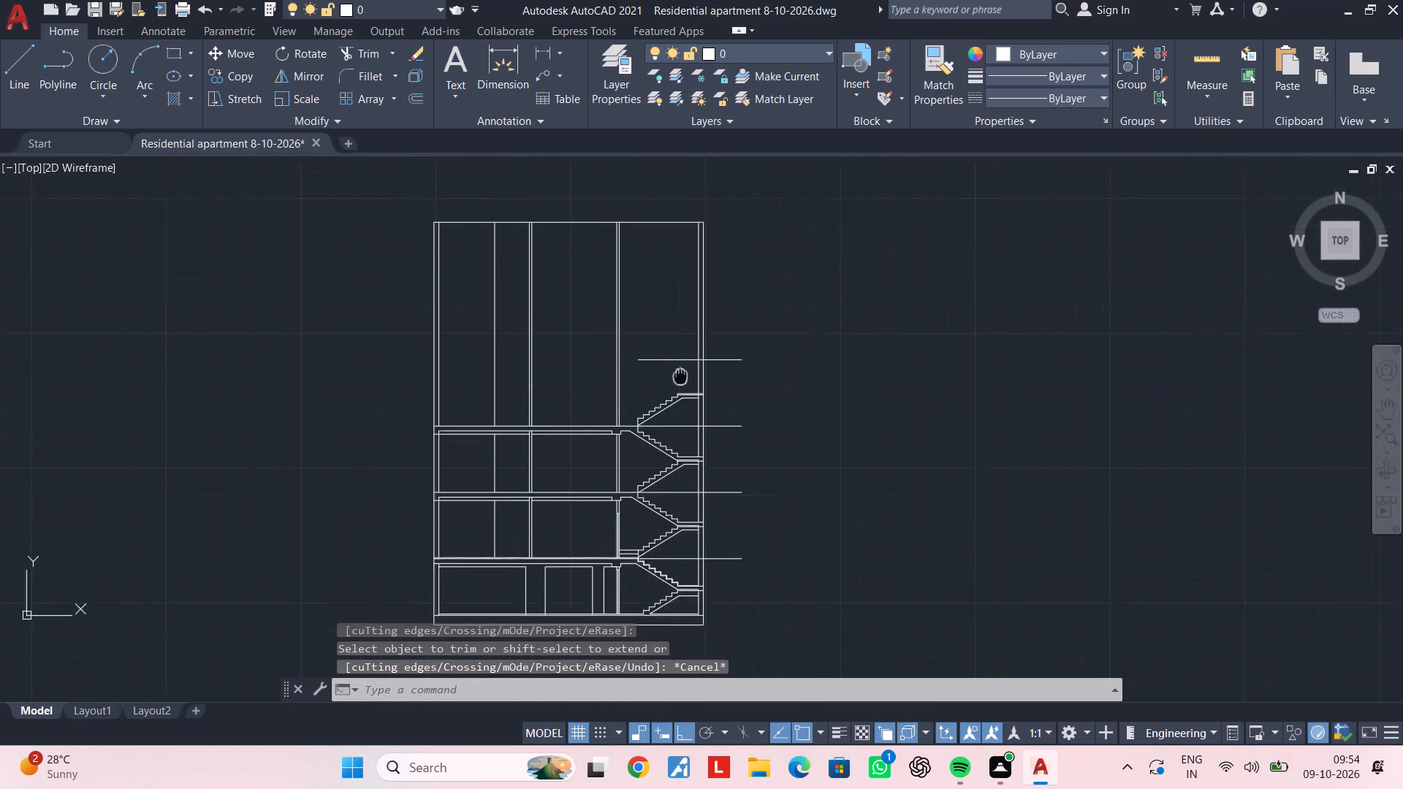
middle_click_drag(680, 375, 687, 340)
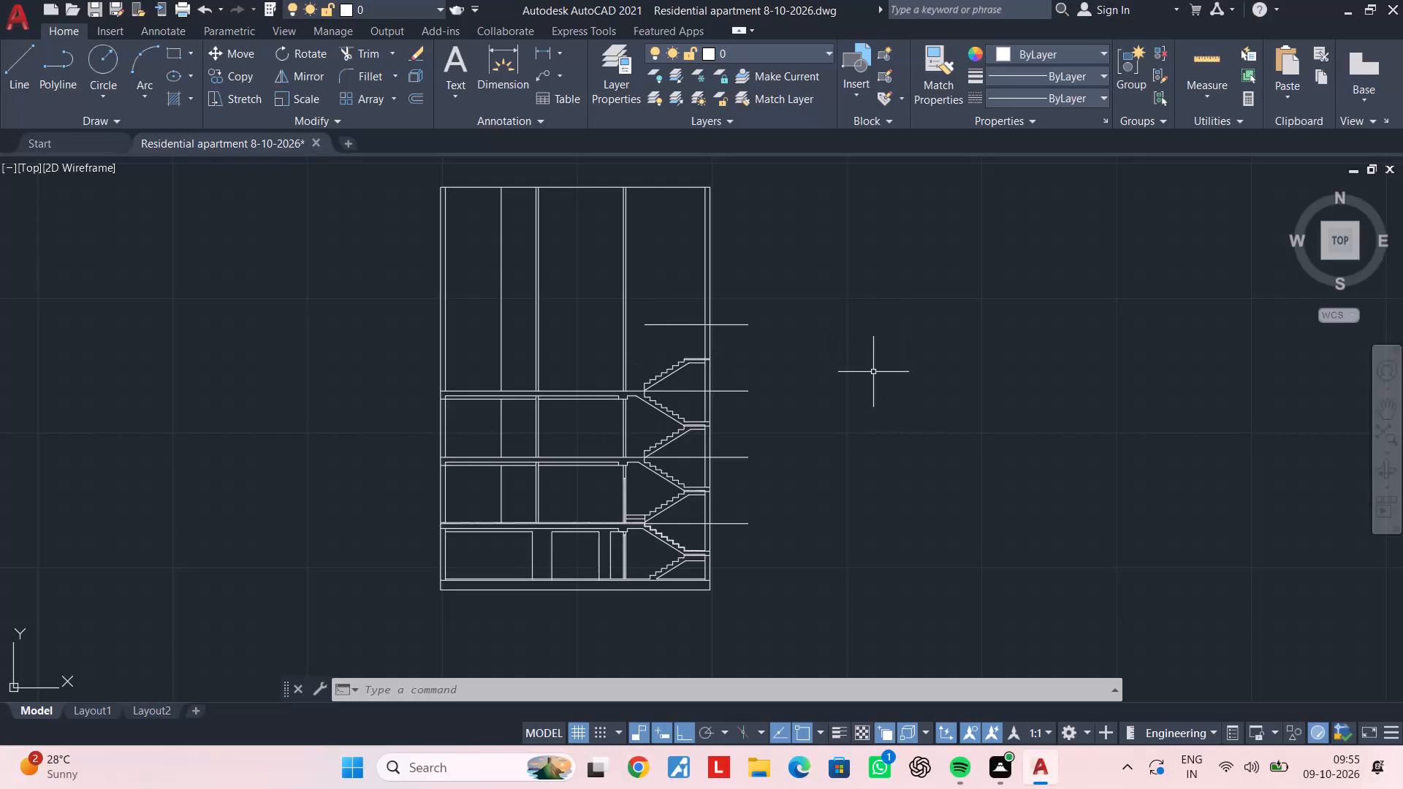
middle_click_drag(734, 413, 739, 426)
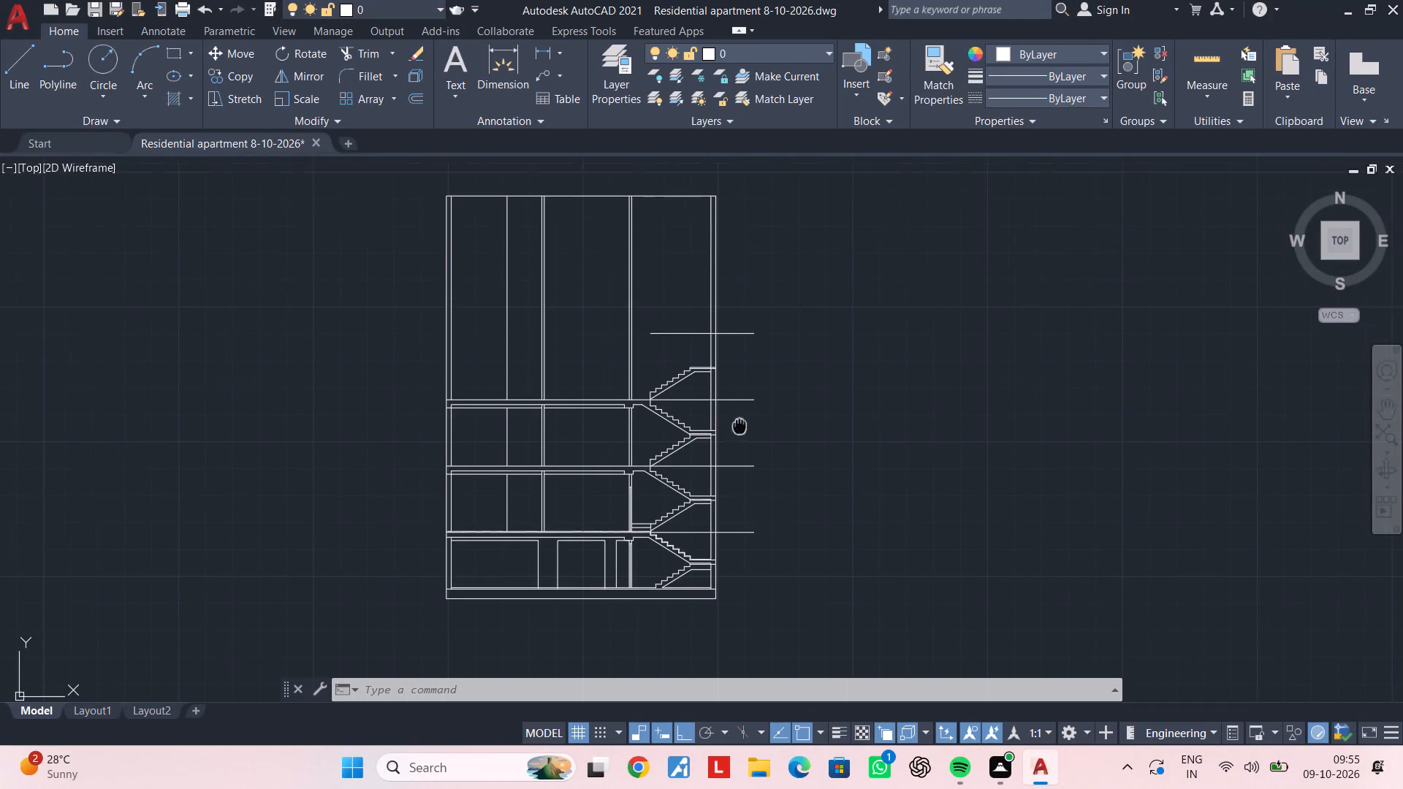
middle_click_drag(739, 426, 742, 495)
scroll(685, 454, "up", 3)
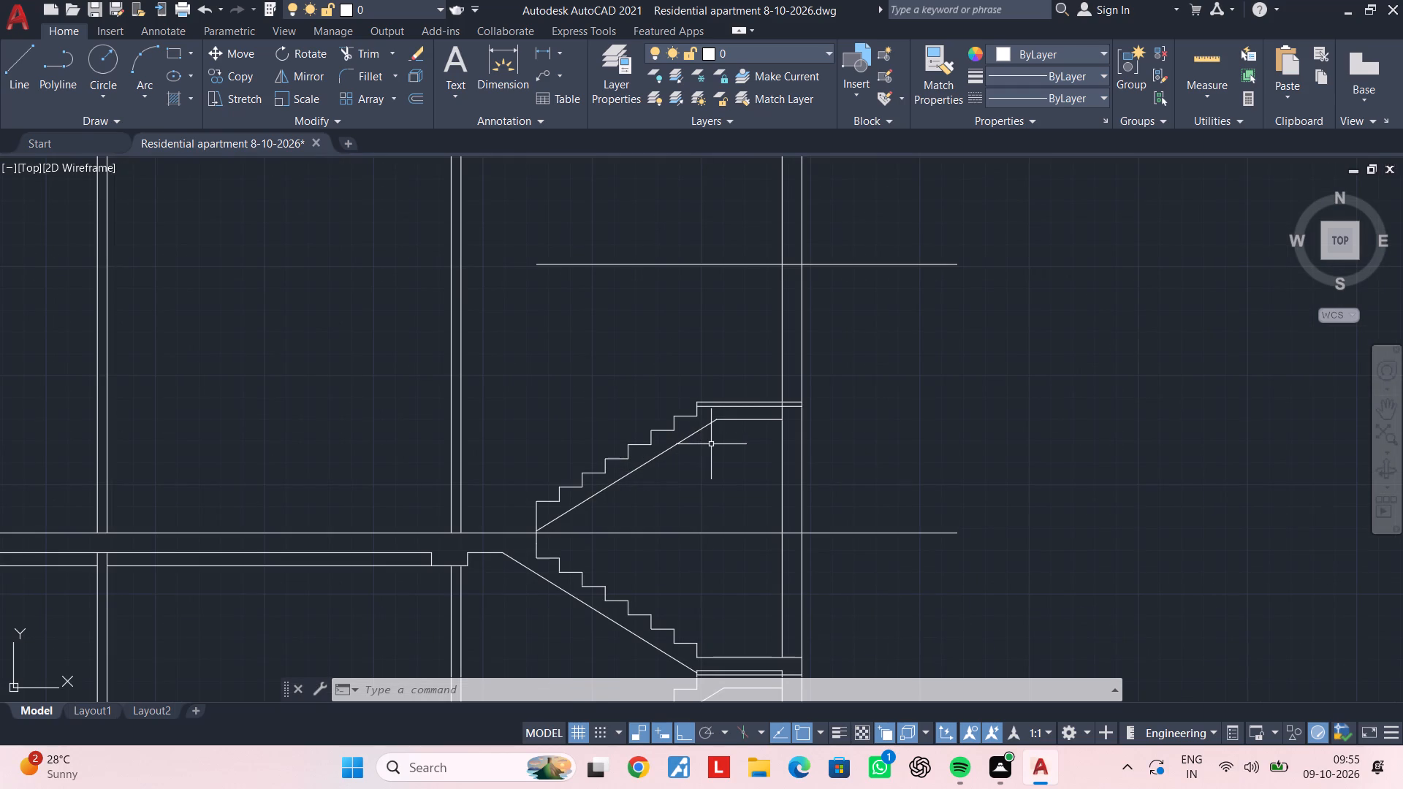
scroll(726, 479, "down", 3)
middle_click_drag(734, 439, 724, 376)
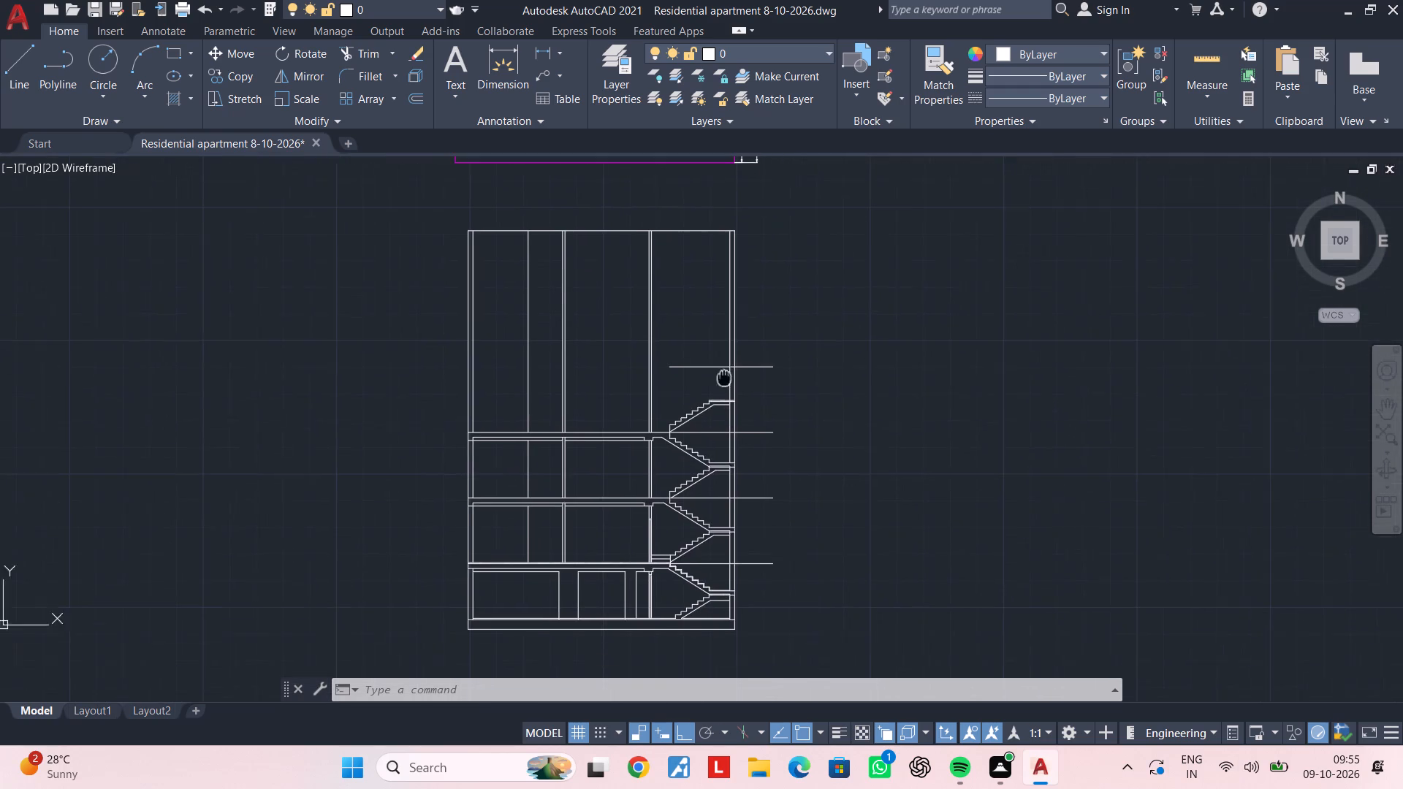
middle_click_drag(724, 376, 723, 375)
Start a polyline at the landing's top edge corner and draw a 6.5" riser upward and a 10.5" tread back over the flight.
scroll(698, 397, "up", 3)
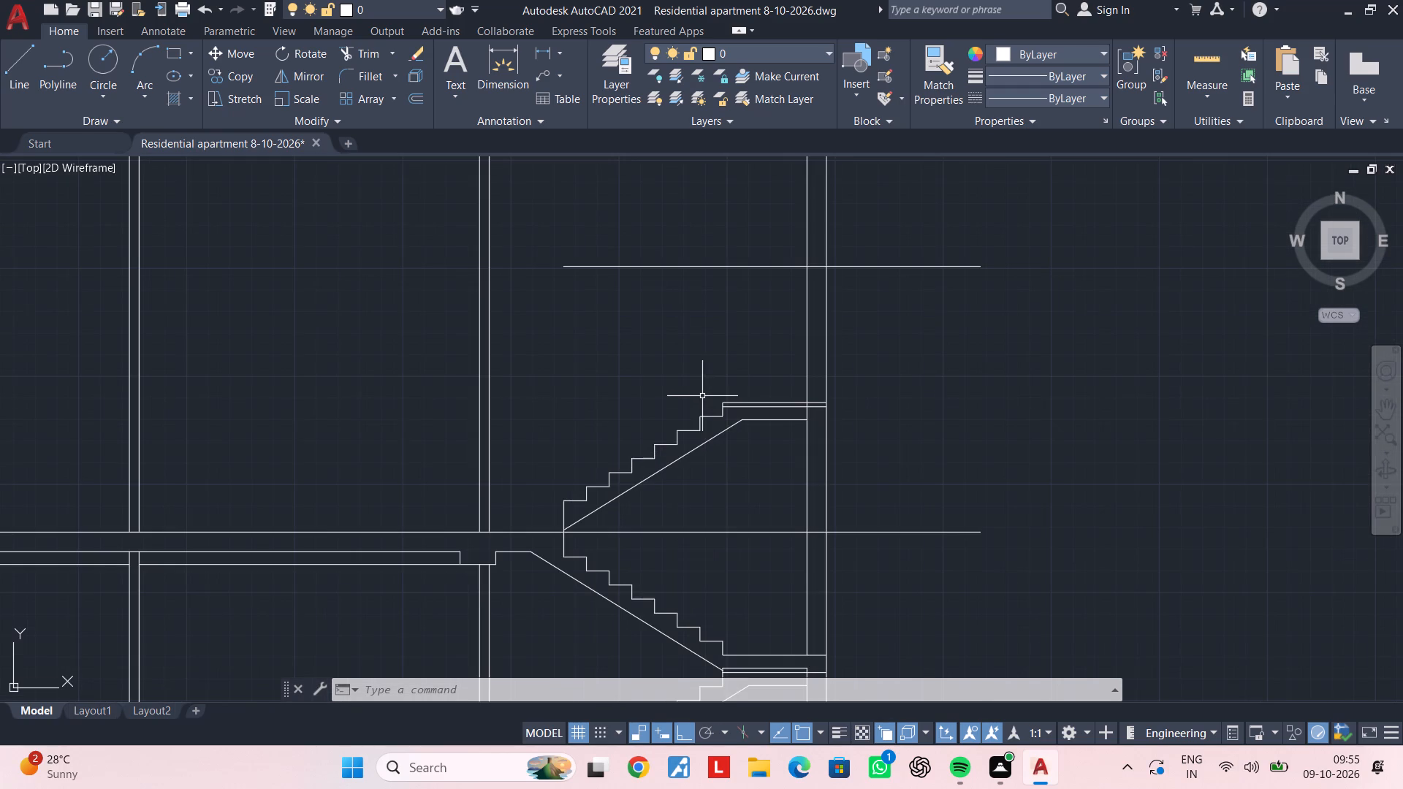
scroll(746, 432, "up", 3)
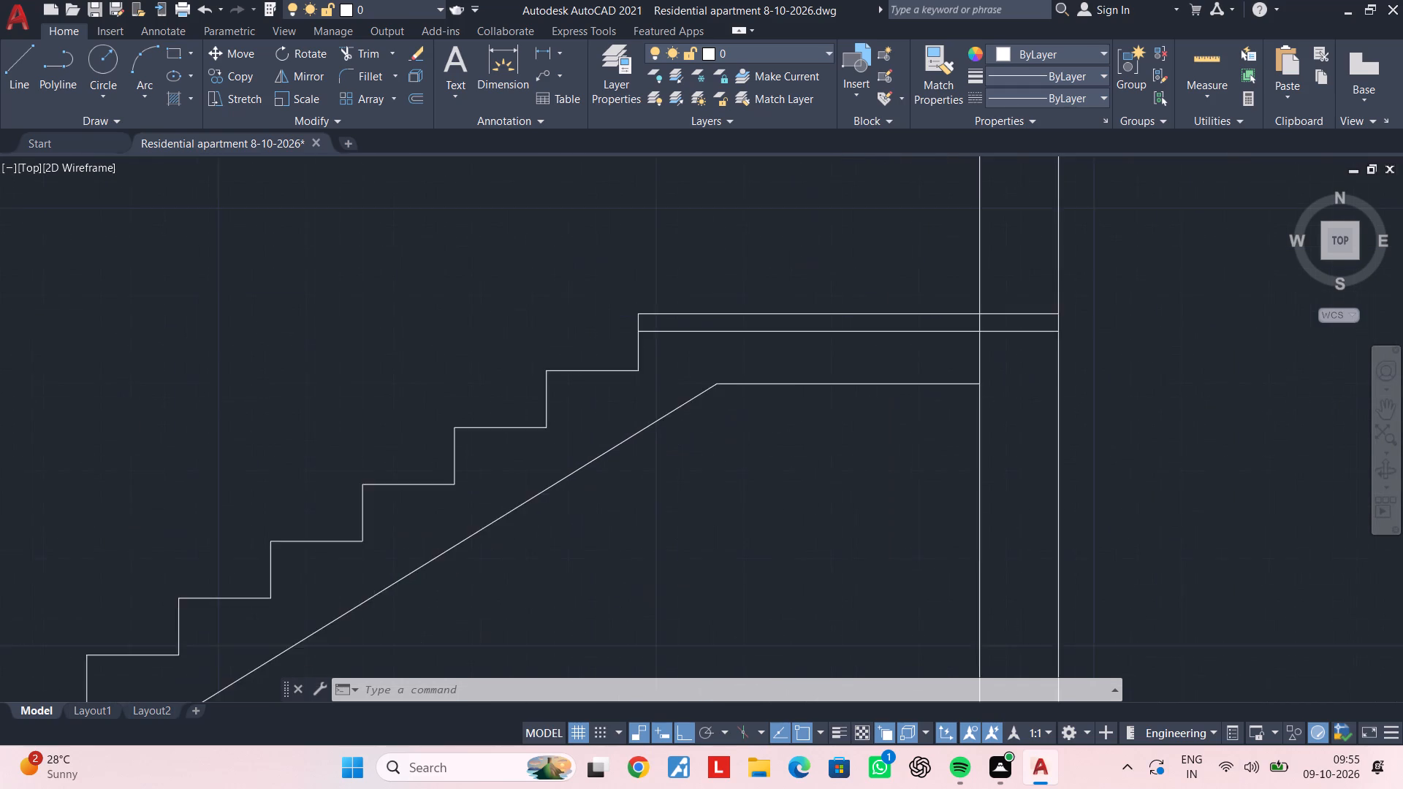
scroll(710, 386, "up", 1)
middle_click_drag(710, 386, 696, 527)
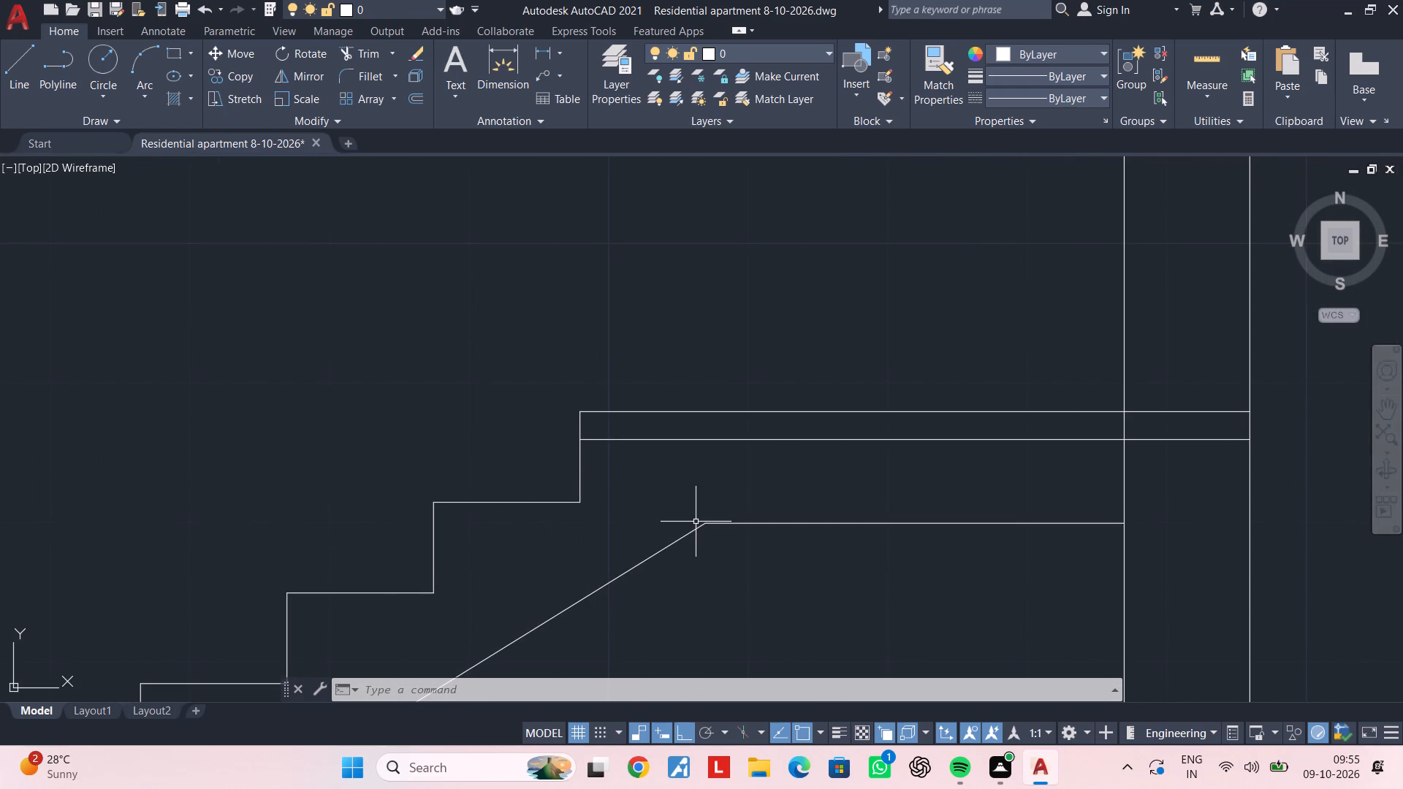
type("pl")
key("space")
scroll(593, 408, "up", 1)
left_click(569, 412)
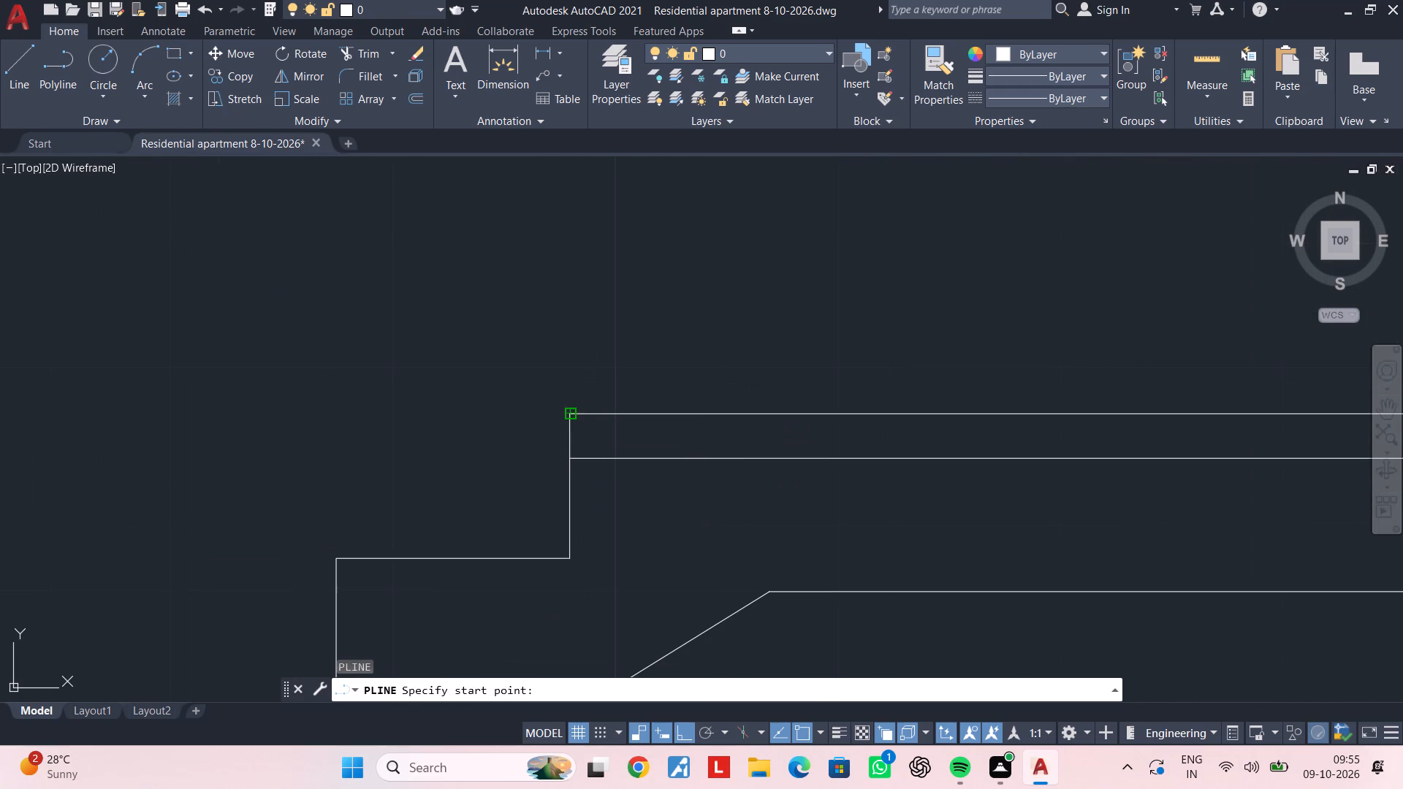
scroll(550, 277, "down", 1)
middle_click_drag(553, 259, 550, 363)
scroll(553, 259, "down", 1)
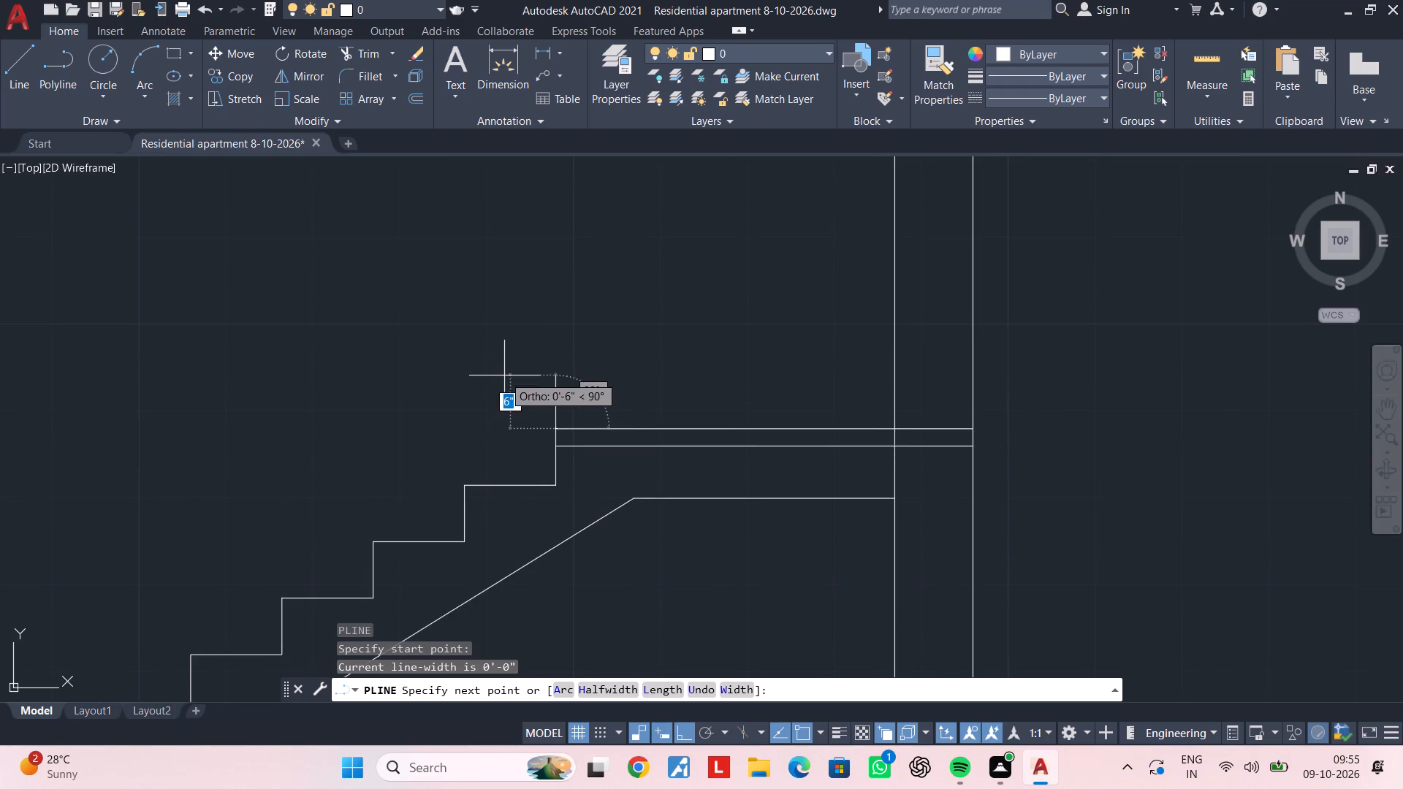
scroll(509, 375, "down", 3)
middle_click_drag(548, 365, 546, 316)
scroll(544, 316, "up", 1)
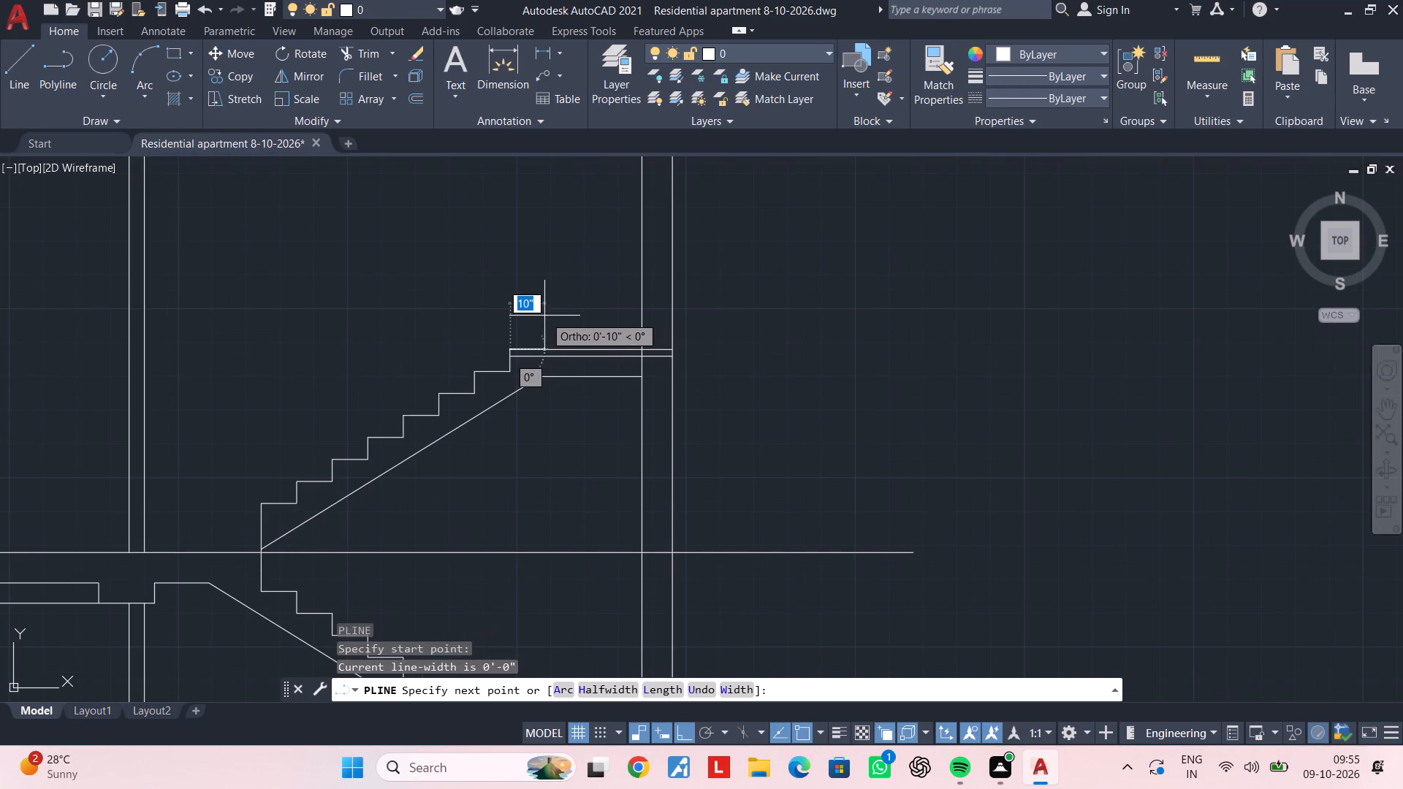
scroll(517, 287, "down", 2)
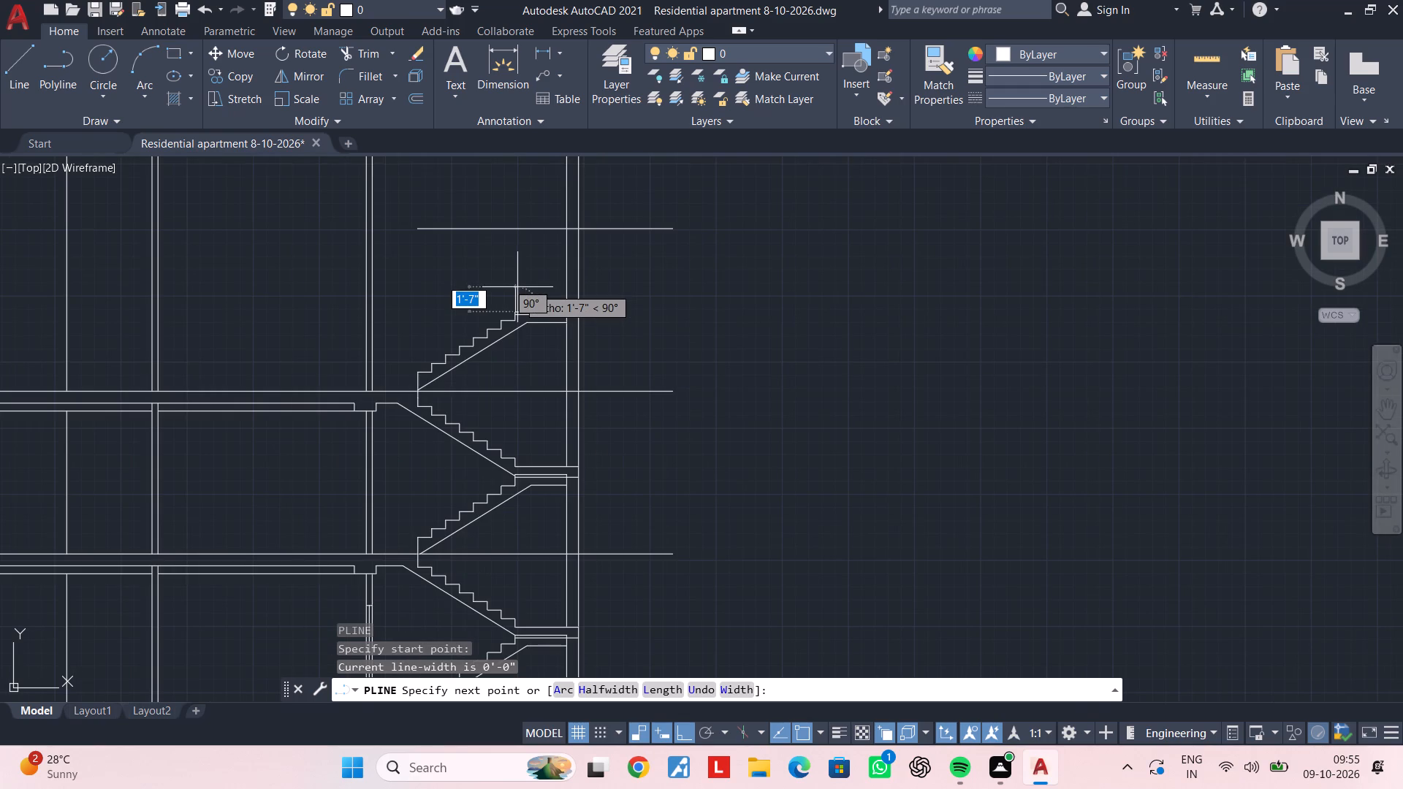
scroll(517, 287, "up", 3)
middle_click_drag(516, 291, 525, 319)
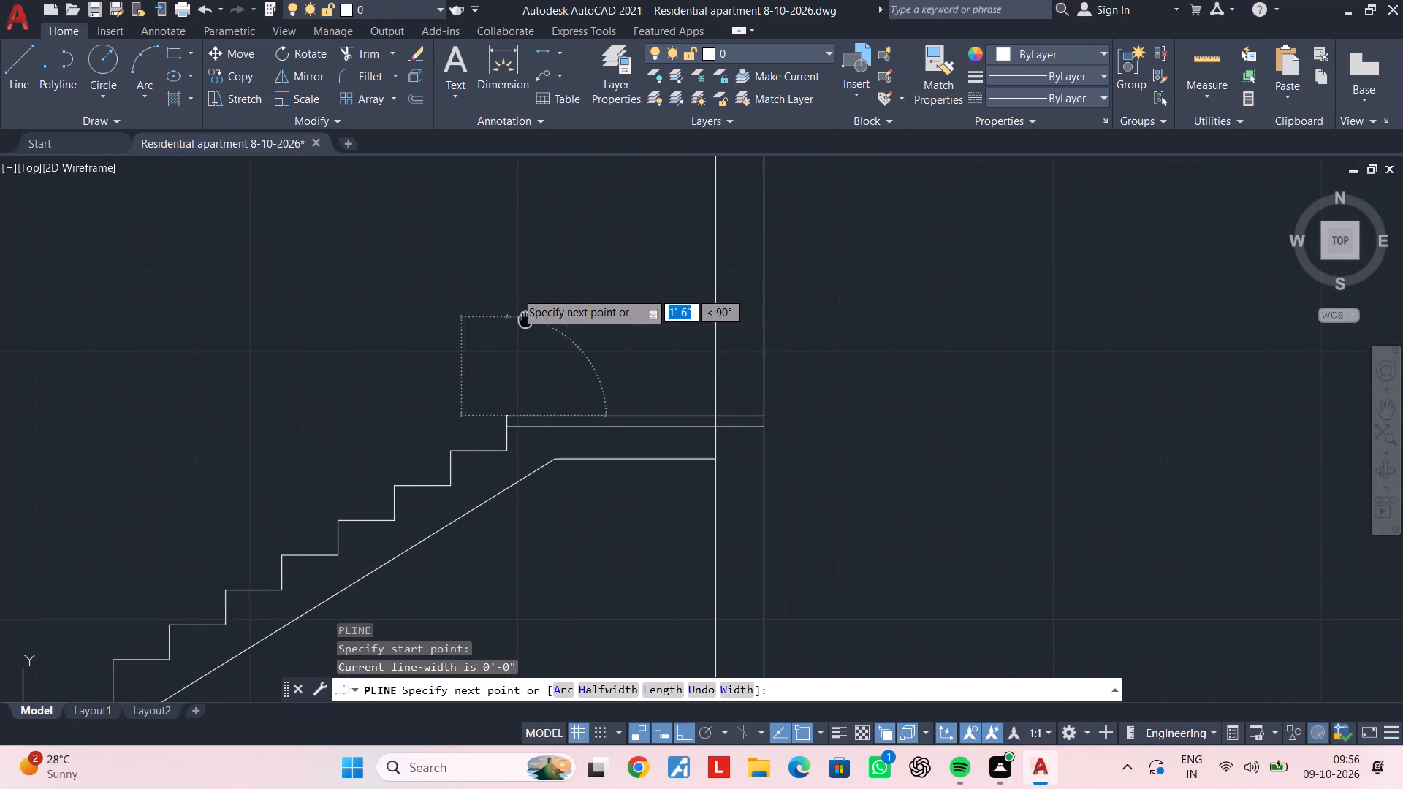
middle_click_drag(525, 319, 533, 164)
scroll(530, 186, "up", 1)
scroll(522, 238, "down", 2)
middle_click_drag(522, 242, 522, 157)
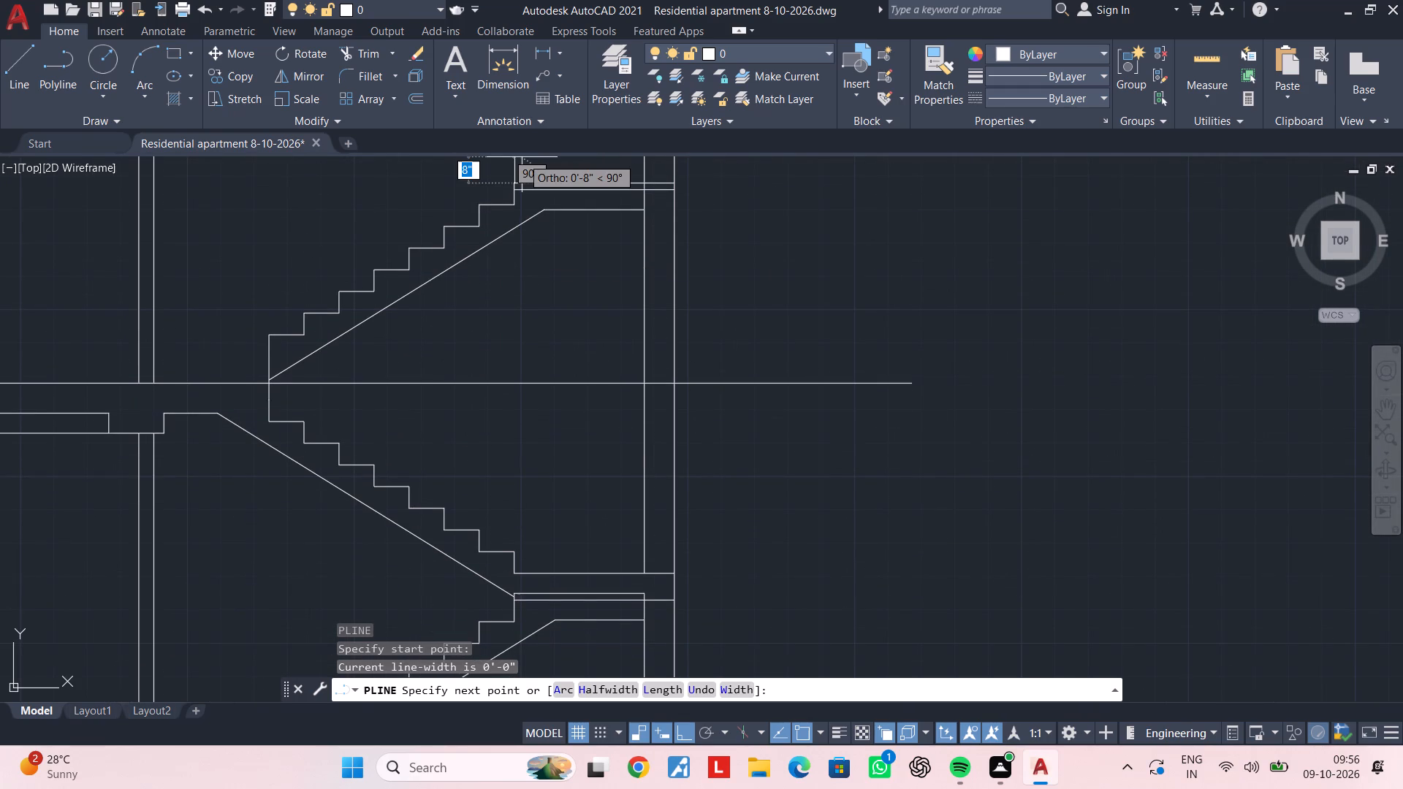
scroll(522, 157, "up", 1)
middle_click_drag(522, 157, 523, 173)
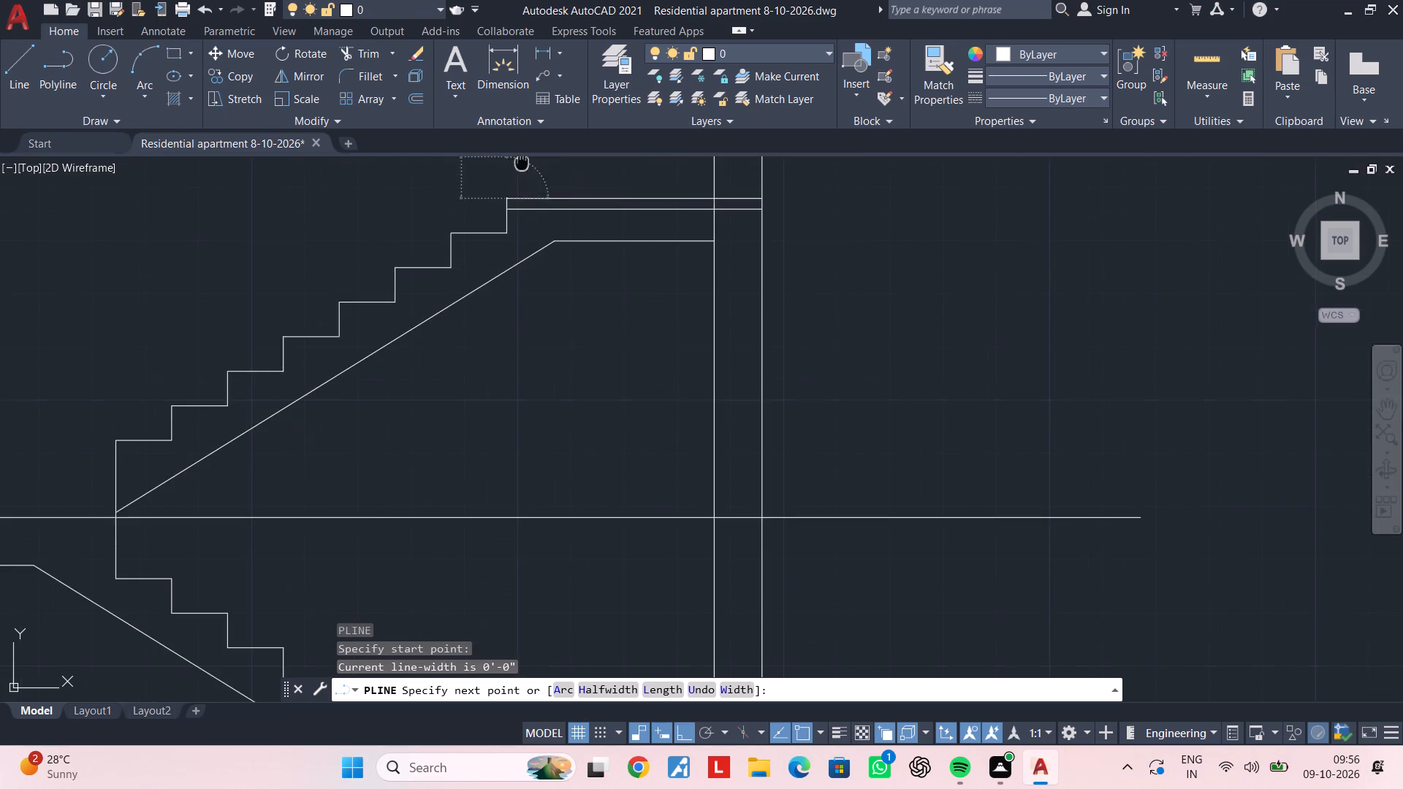
middle_click_drag(523, 173, 525, 334)
type("6.5\"")
key("Return")
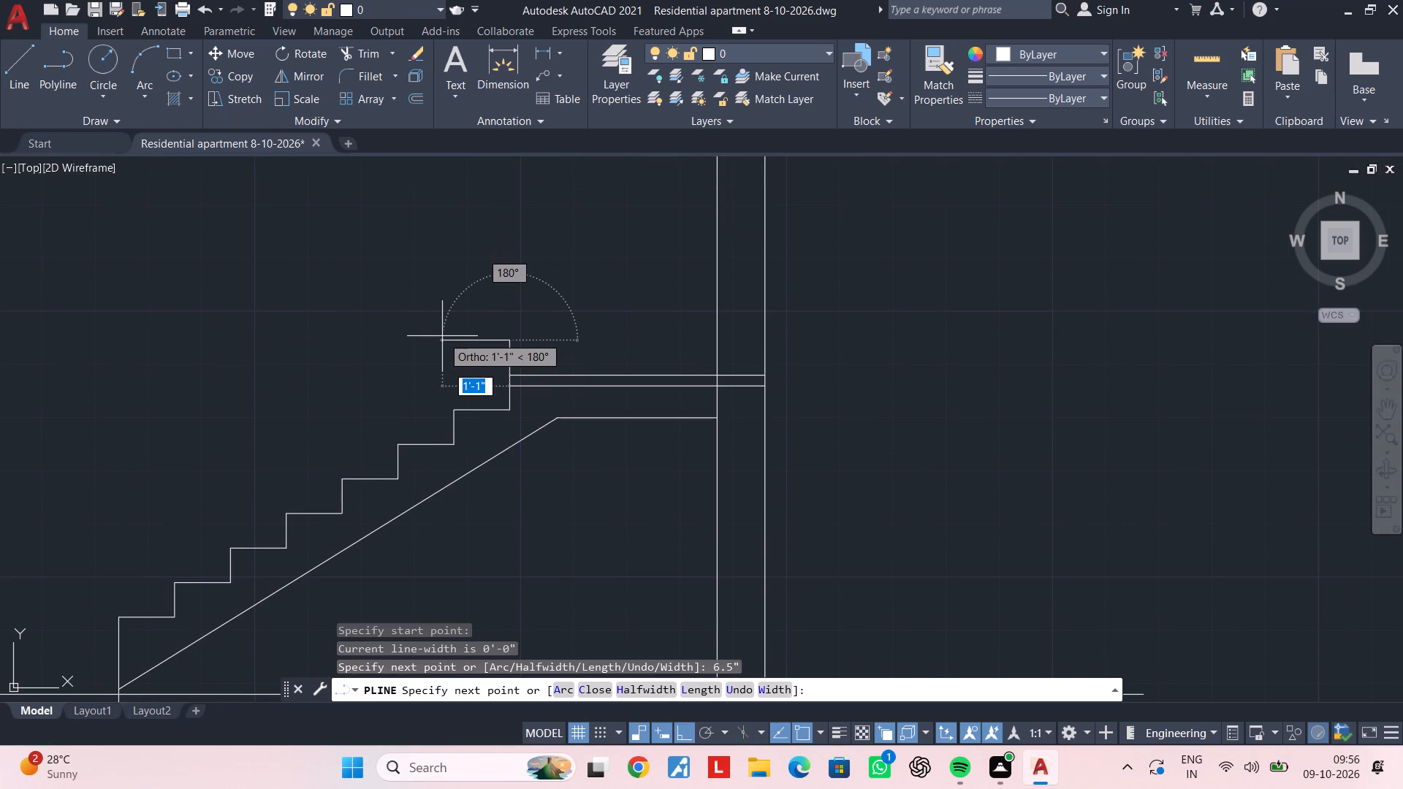
type("10.5\"")
key("Return")
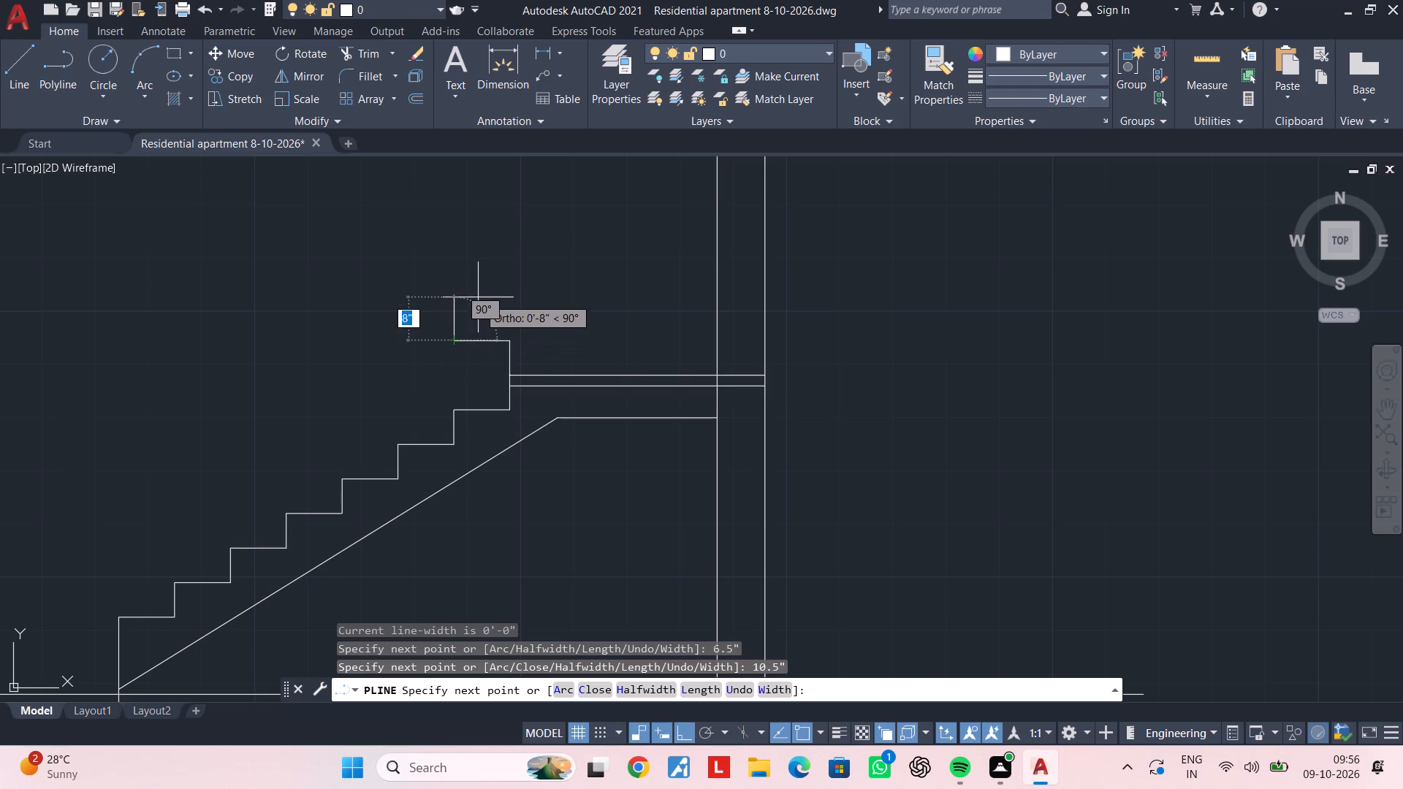
Continue the upper flight's polyline up and away from the outer wall with three more 6.5" risers and 10.5" treads.
type("6.5\"")
key("Return")
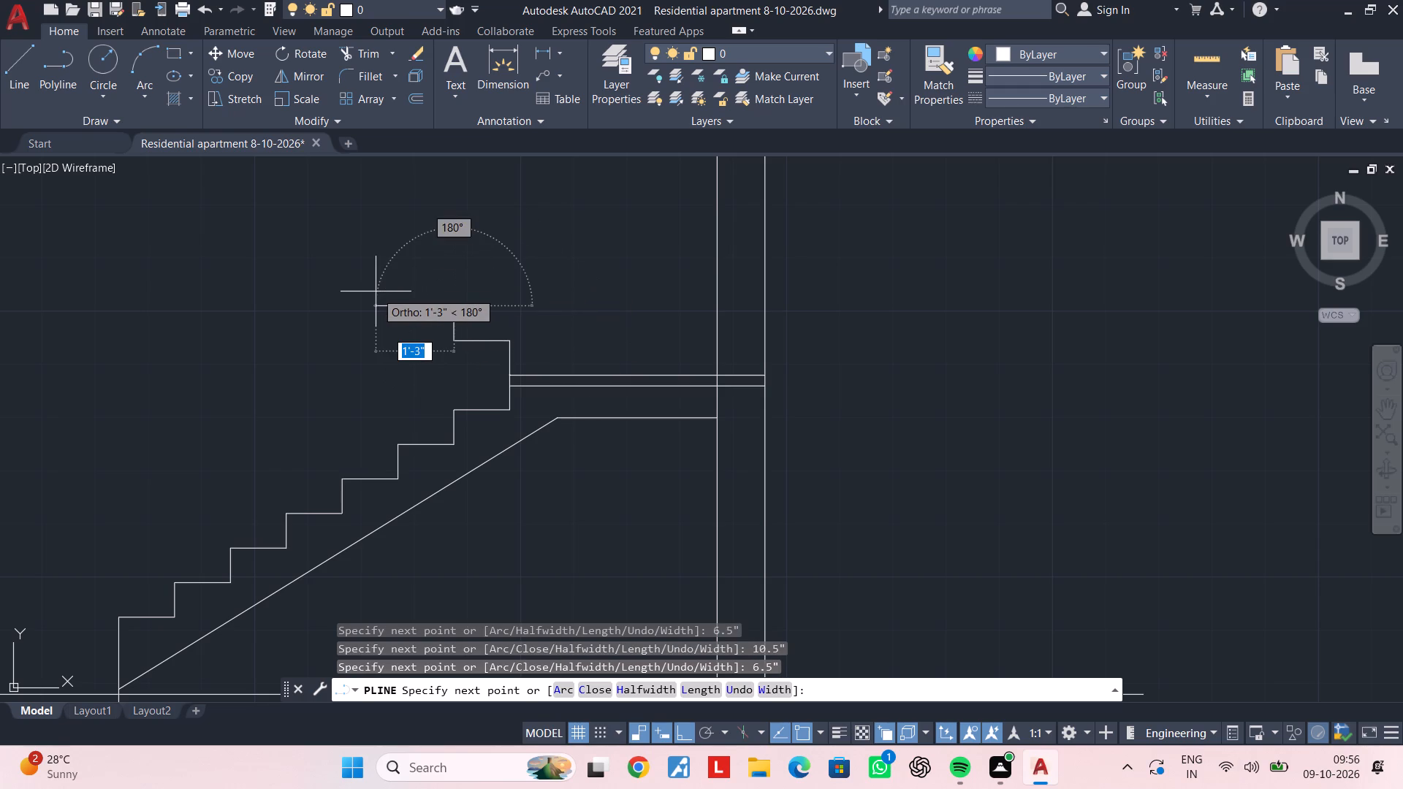
type("10.5\"")
key("Return")
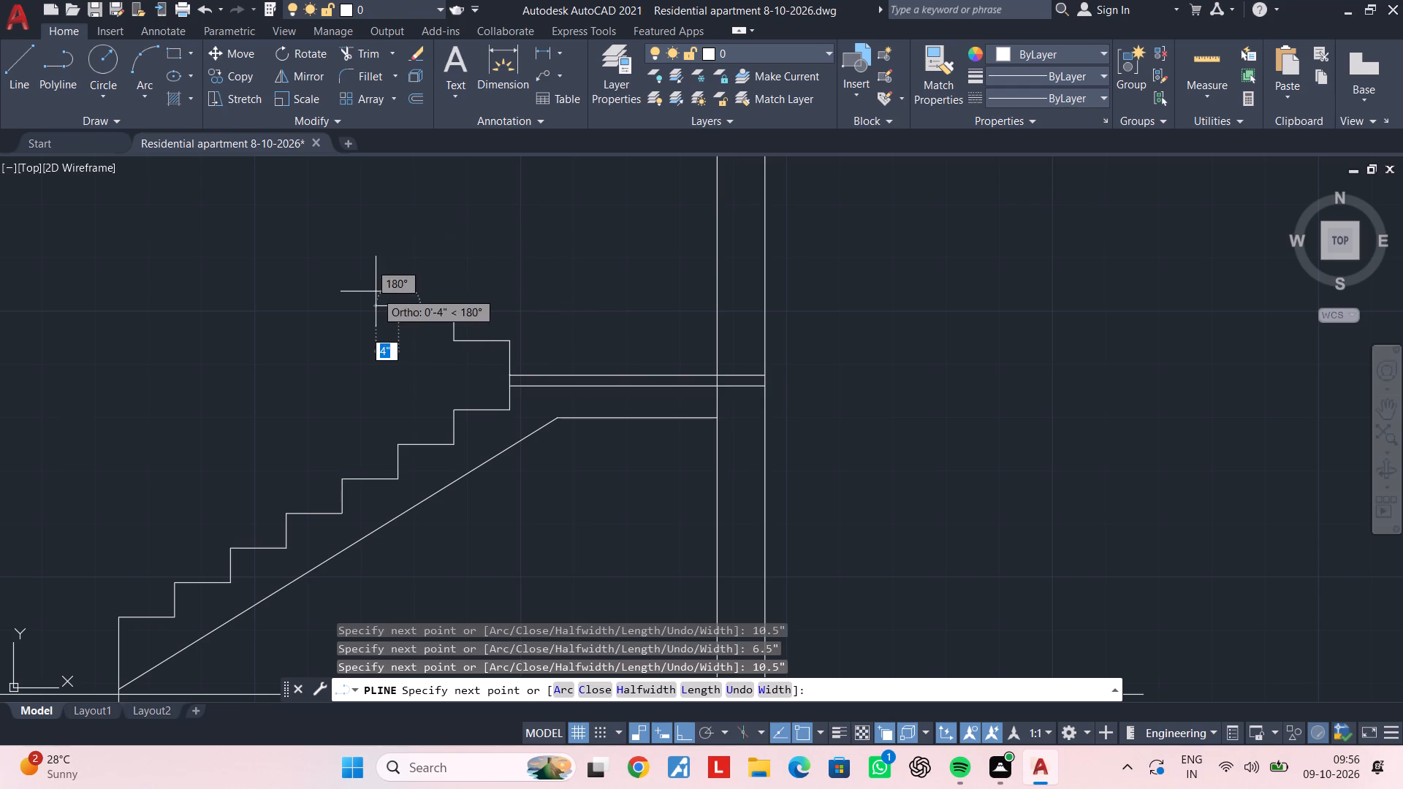
middle_click_drag(412, 249, 418, 359)
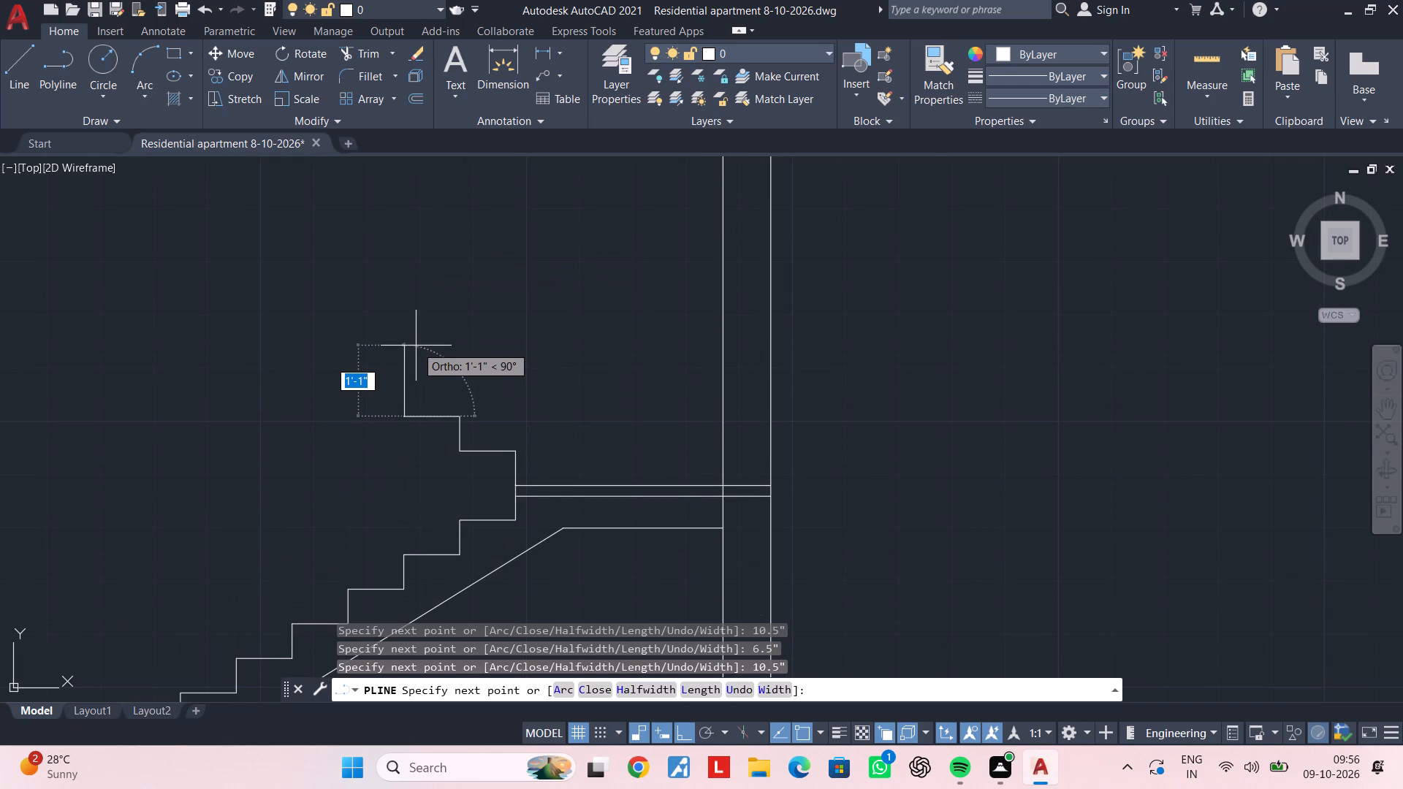
type("6.5\"")
key("Return")
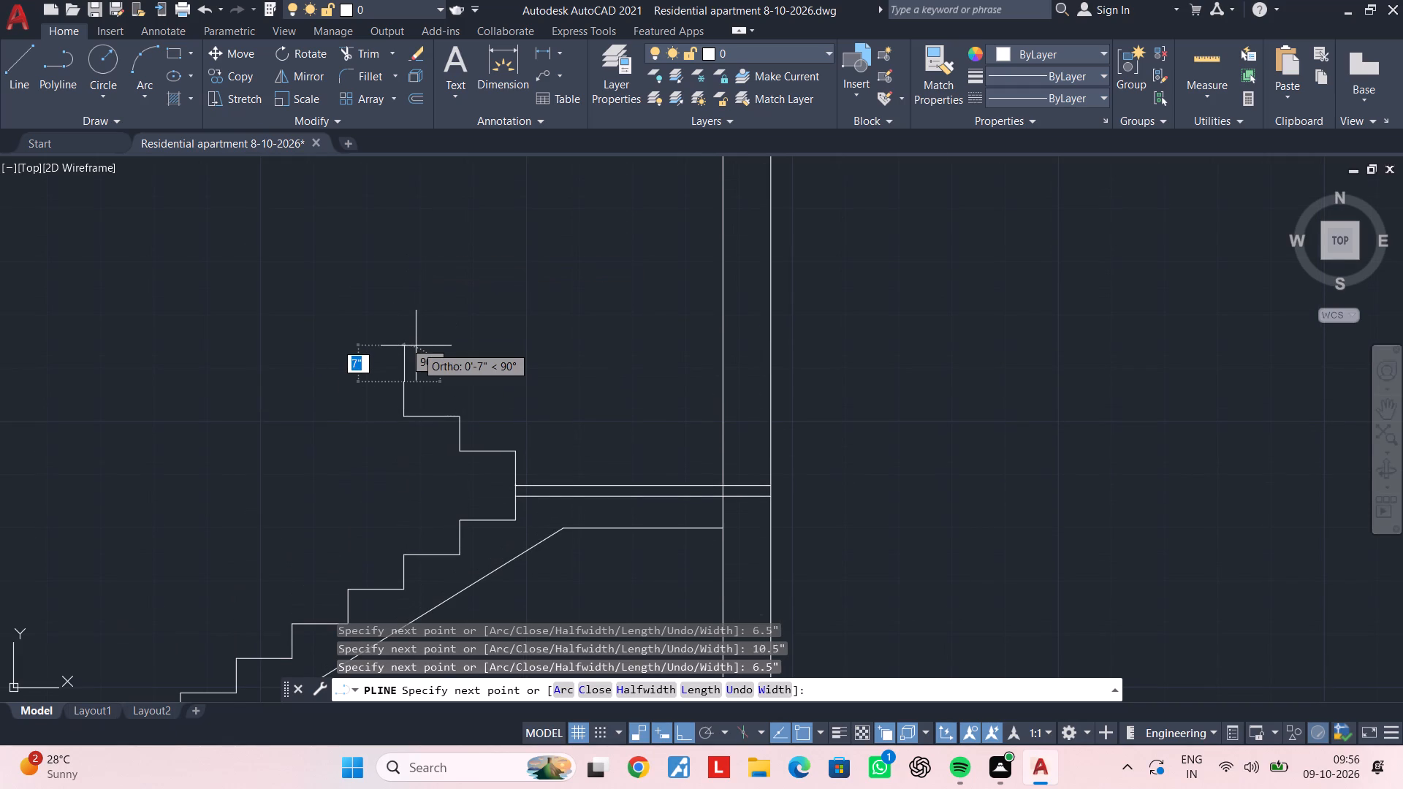
type("10.5\"")
key("Return")
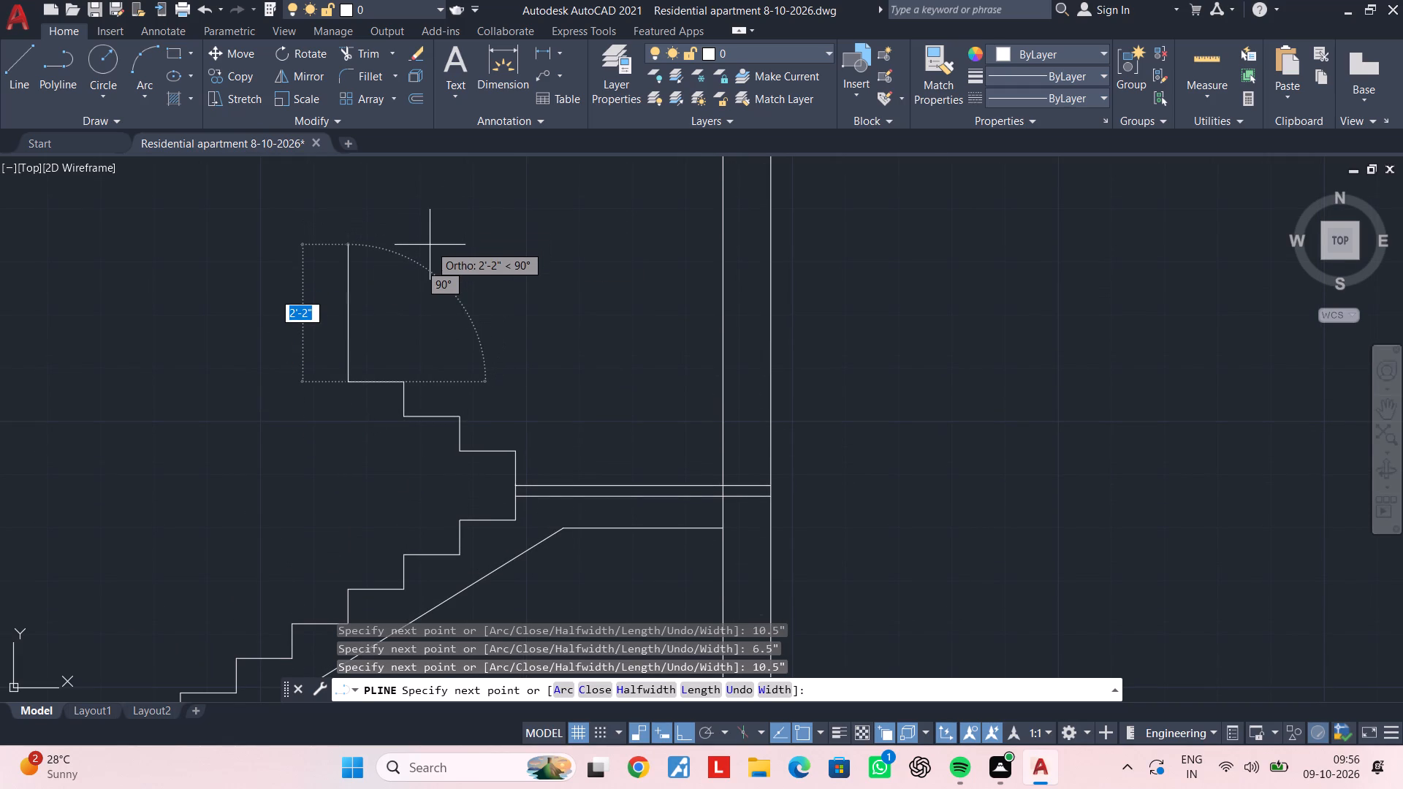
type("6.5\"")
key("Return")
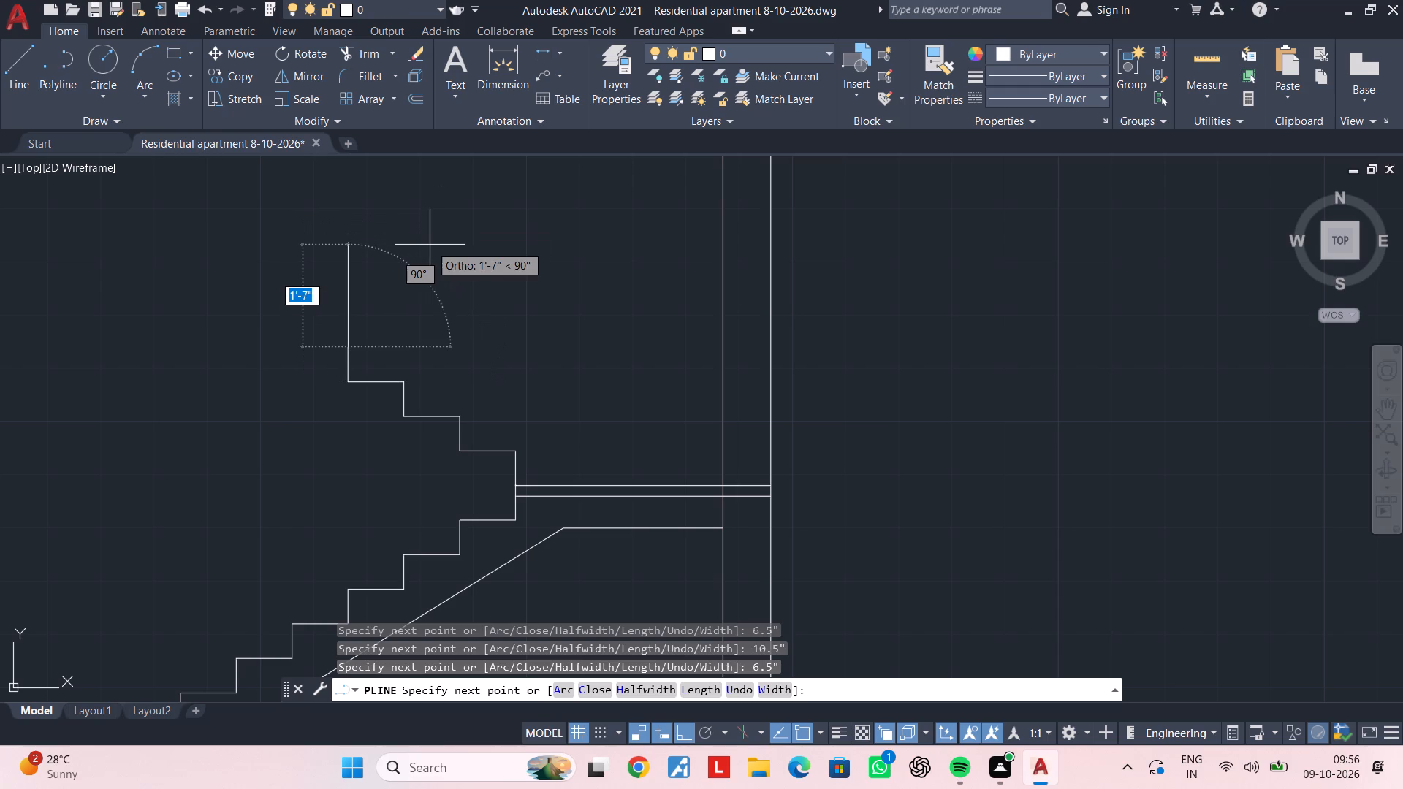
type("10.5\"")
key("Return")
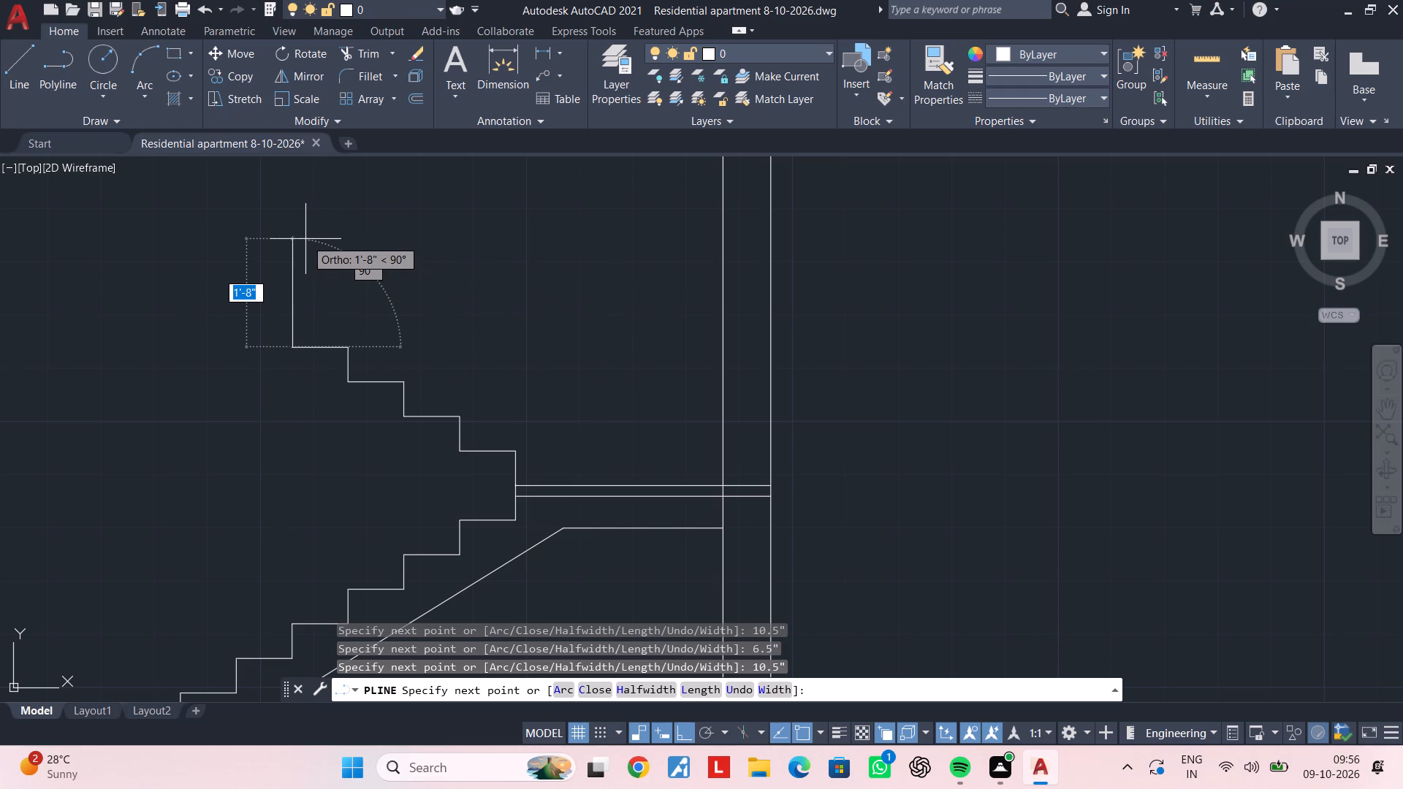
Extend the upper flight's polyline with two more steps, each a 6.5" riser and a 10.5" tread.
type("6.5\"")
key("Return")
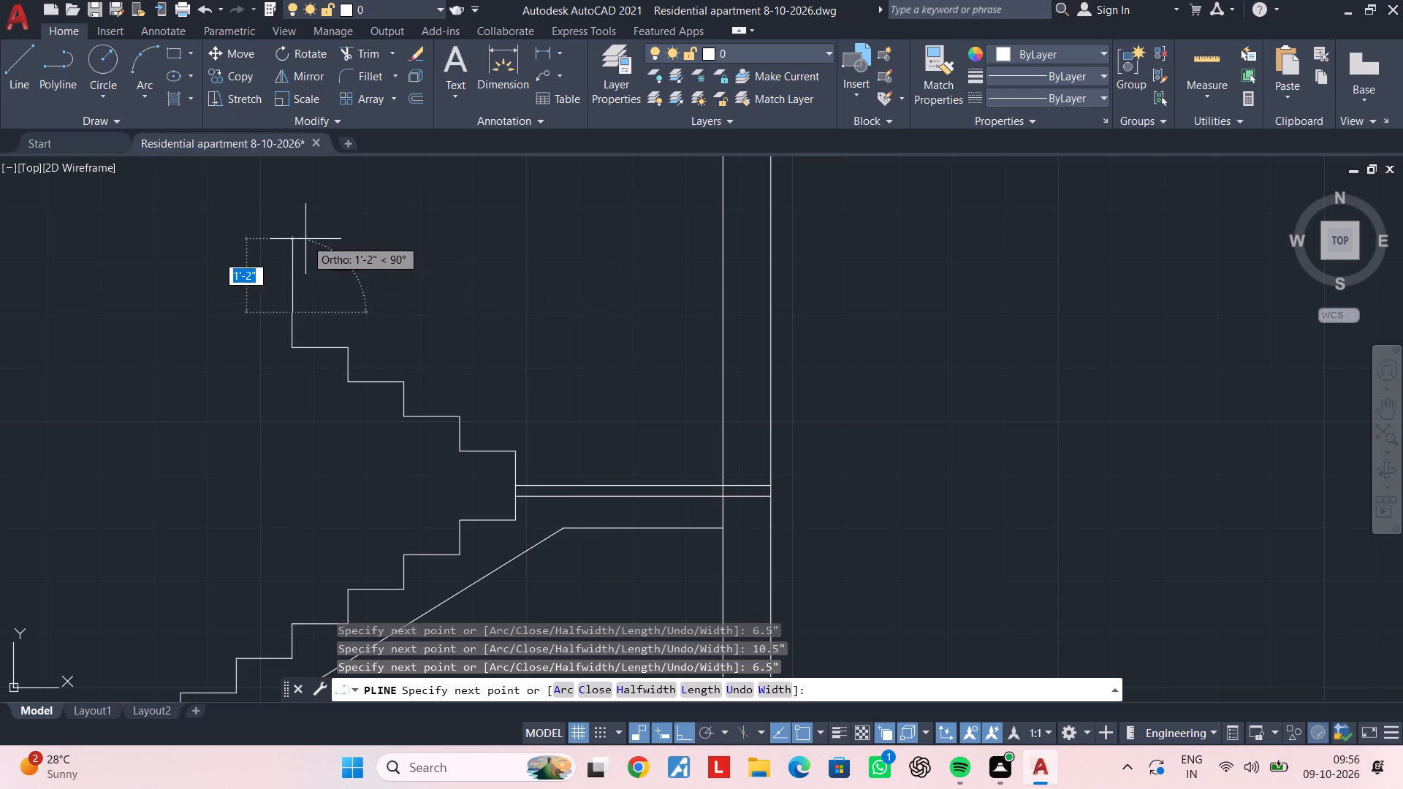
type("10.5\"")
key("Return")
middle_click_drag(290, 313, 658, 563)
scroll(484, 459, "up", 1)
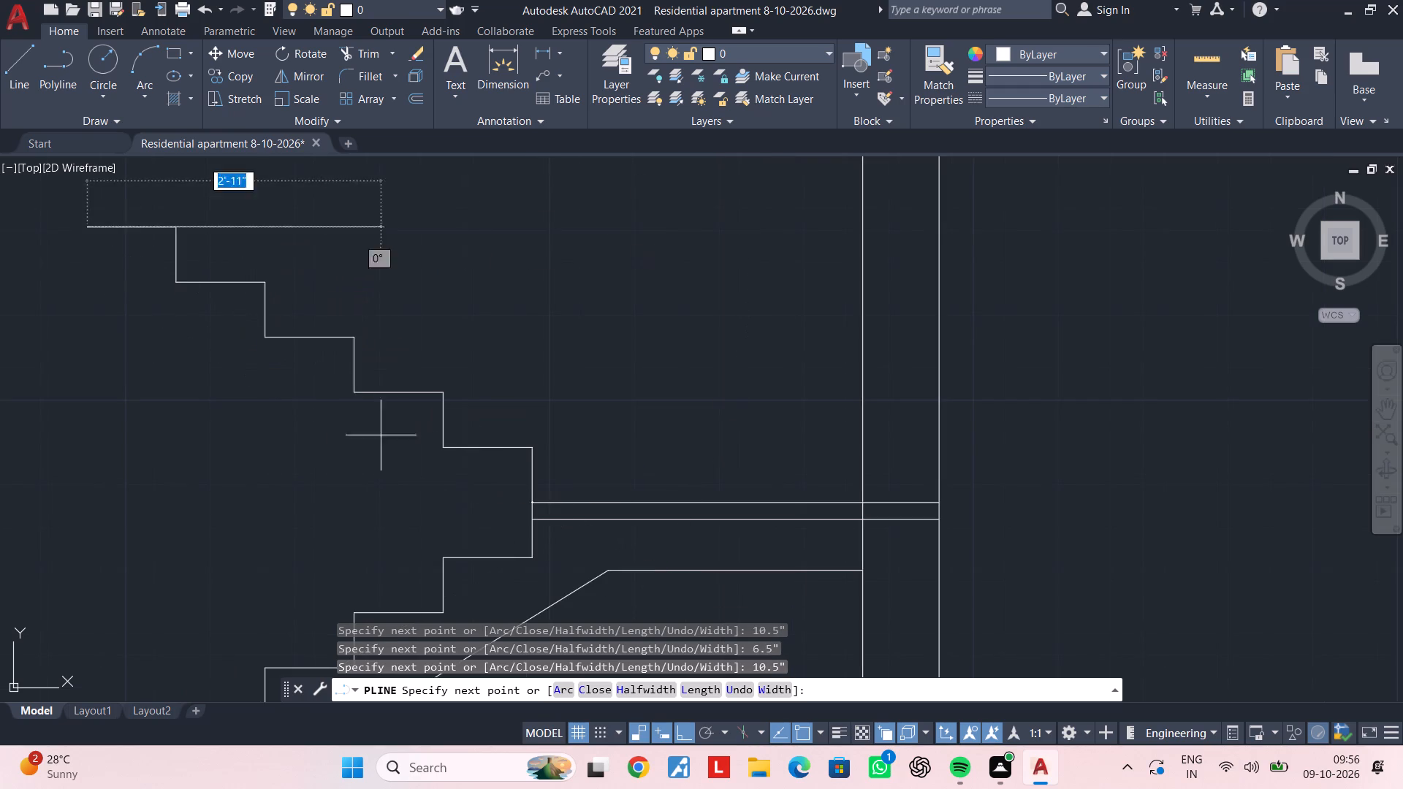
scroll(244, 408, "down", 2)
middle_click_drag(300, 422, 802, 551)
scroll(670, 432, "up", 2)
type("6.5\"")
key("Return")
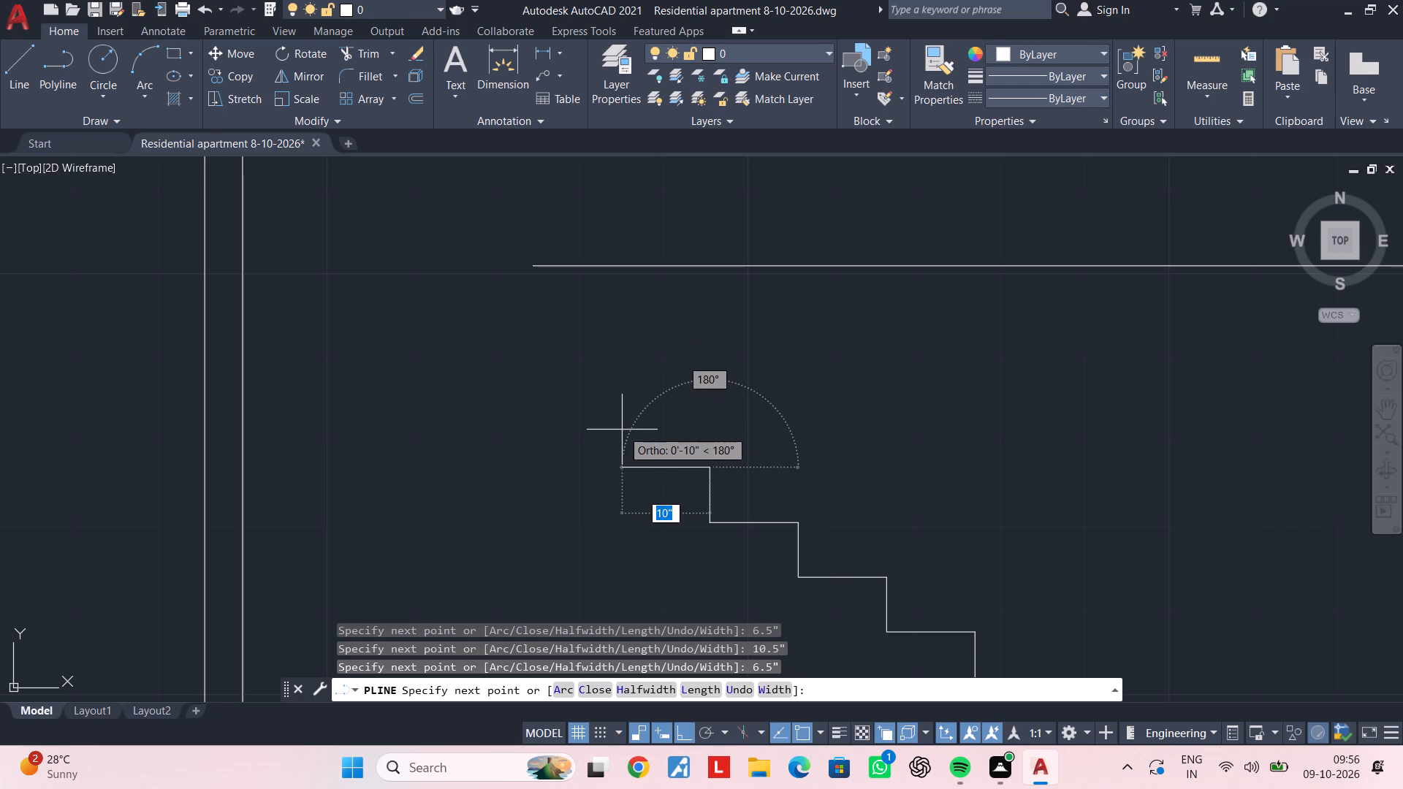
type("10.5\"")
key("Return")
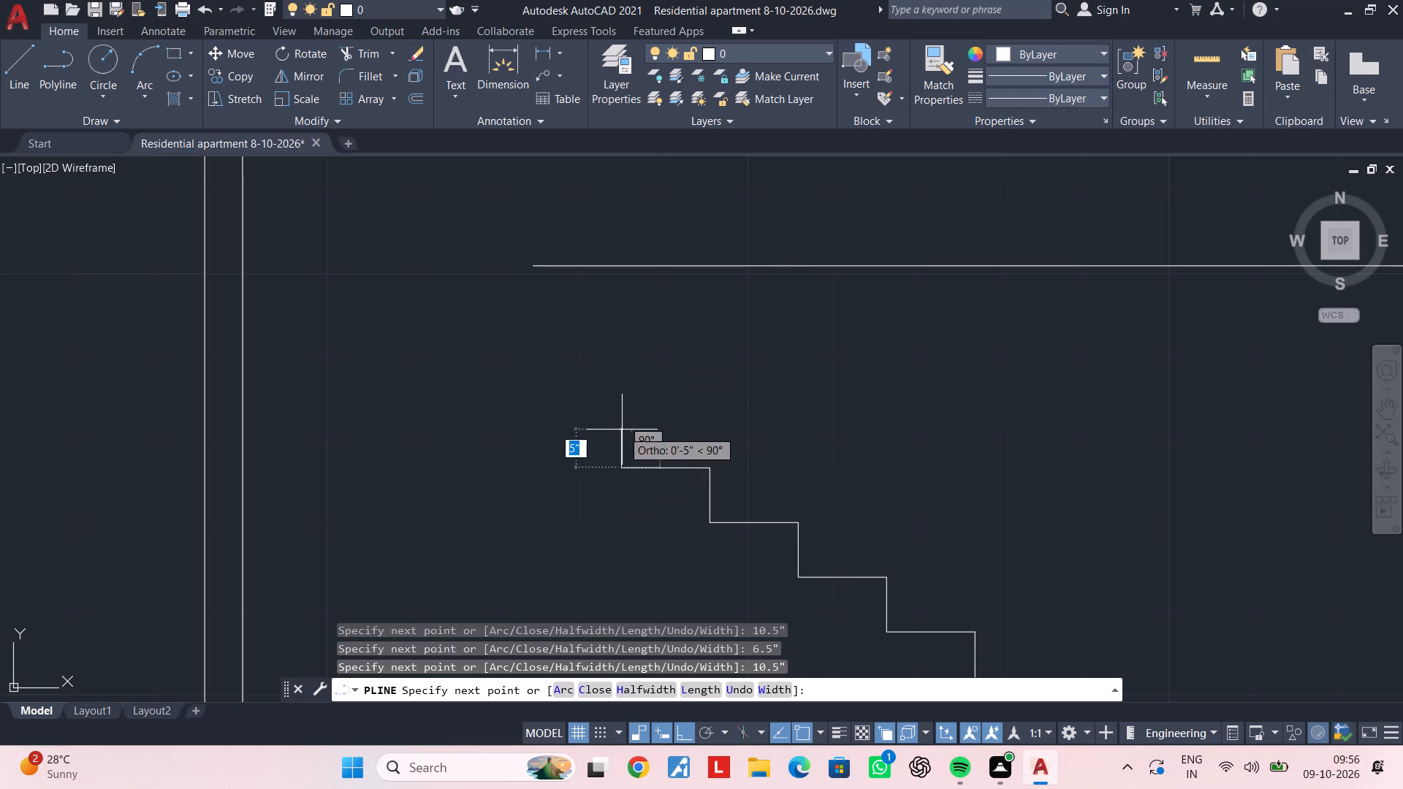
Add two more 6.5" riser and 10.5" tread pairs plus a last 6.5" riser, and end the polyline.
type("6.5\"")
key("Return")
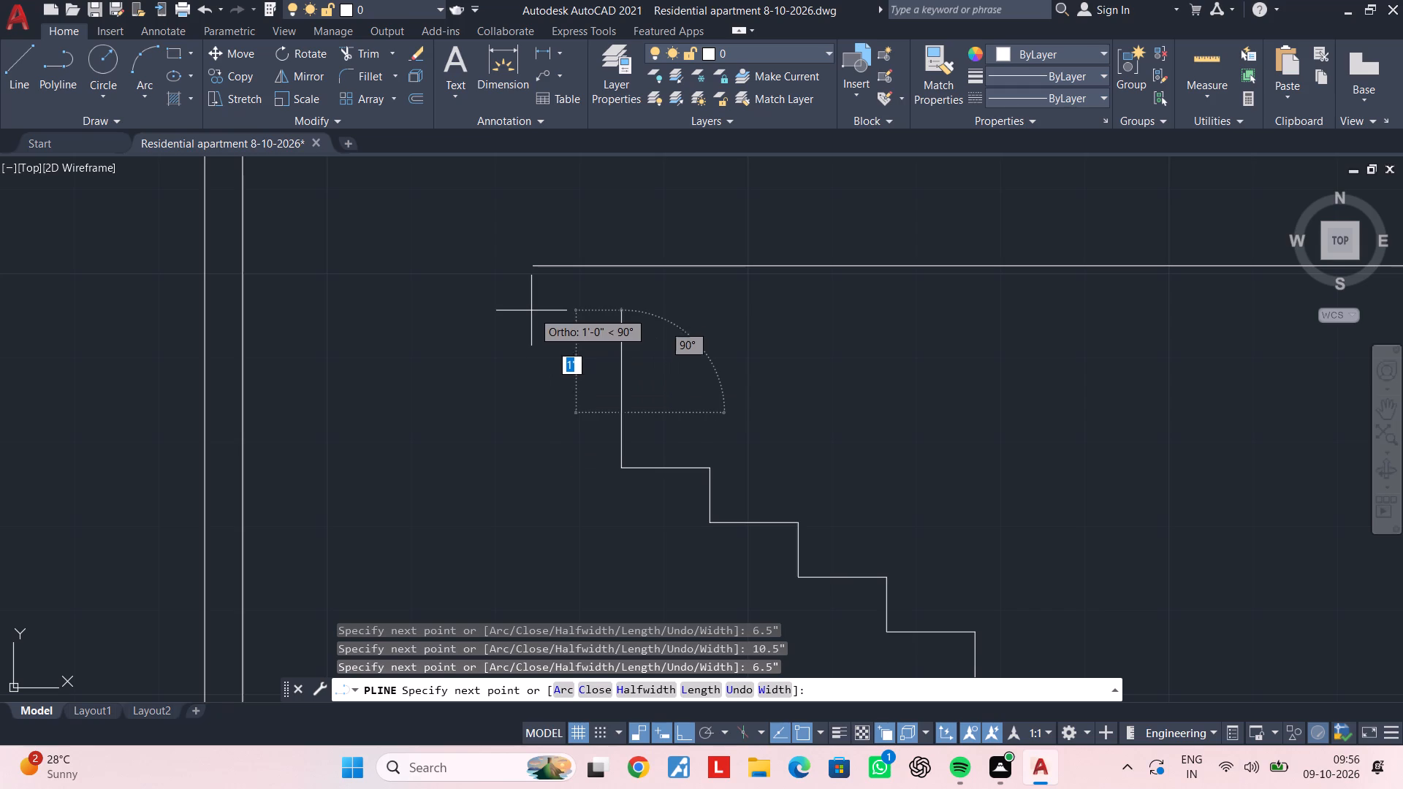
type("10.5\"")
key("Return")
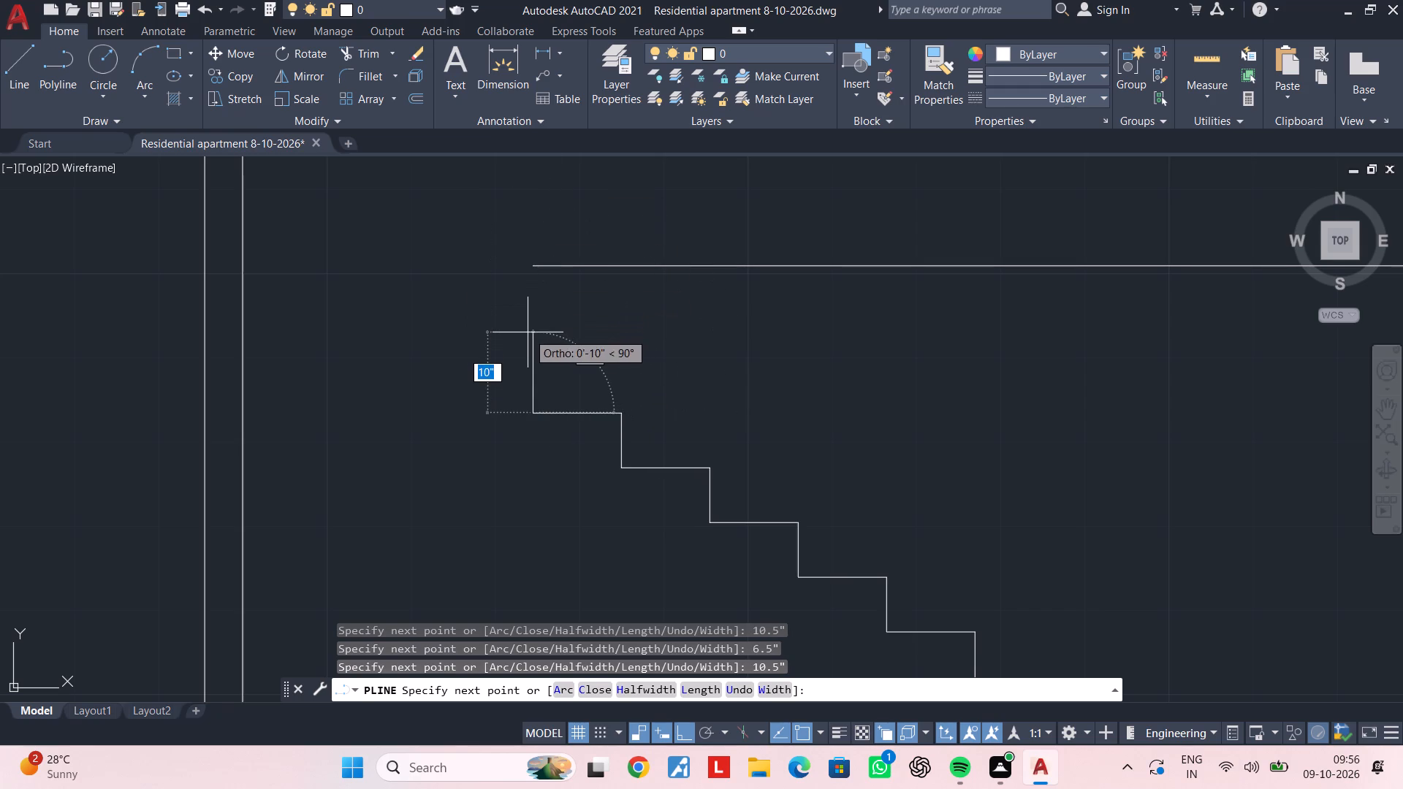
type("6.5\"")
key("Return")
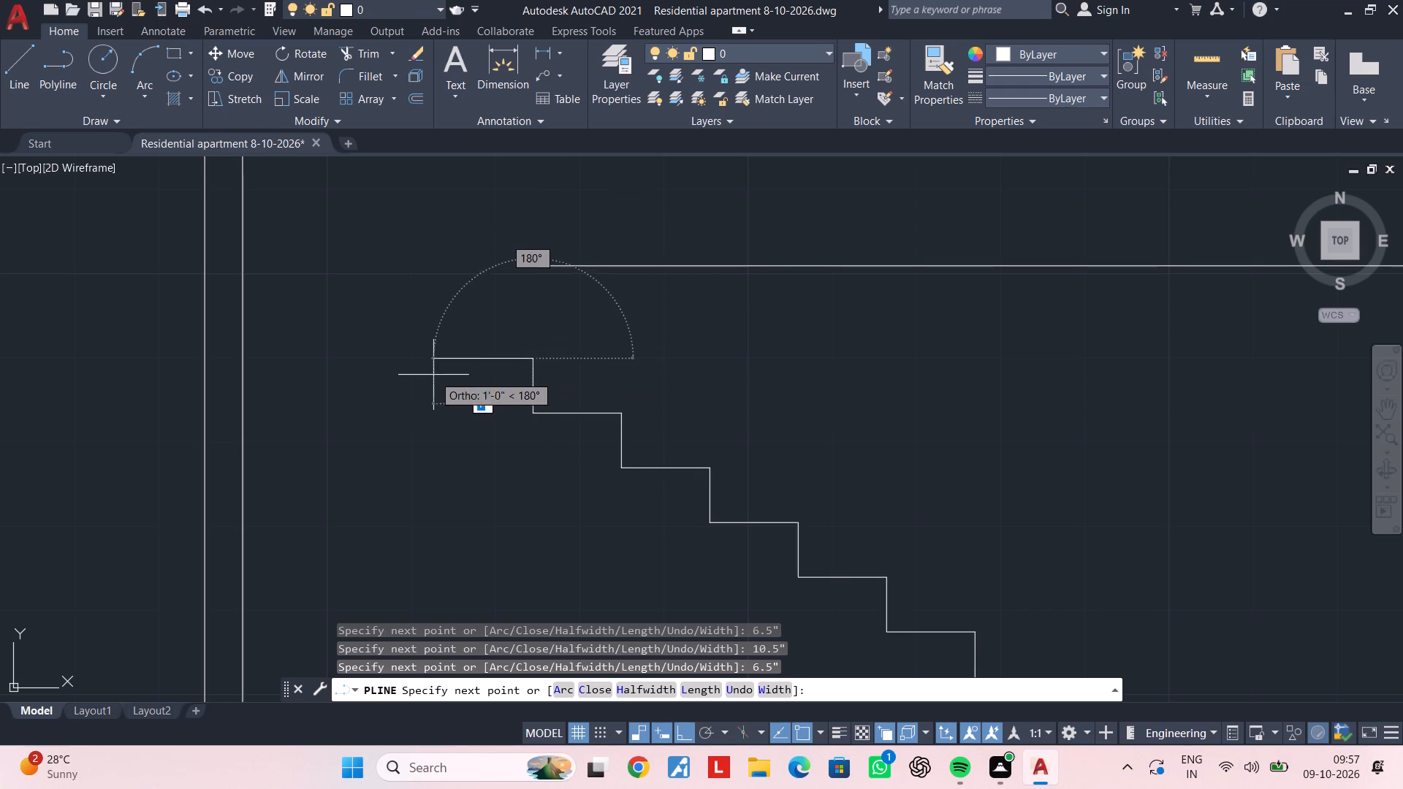
type("10.5")
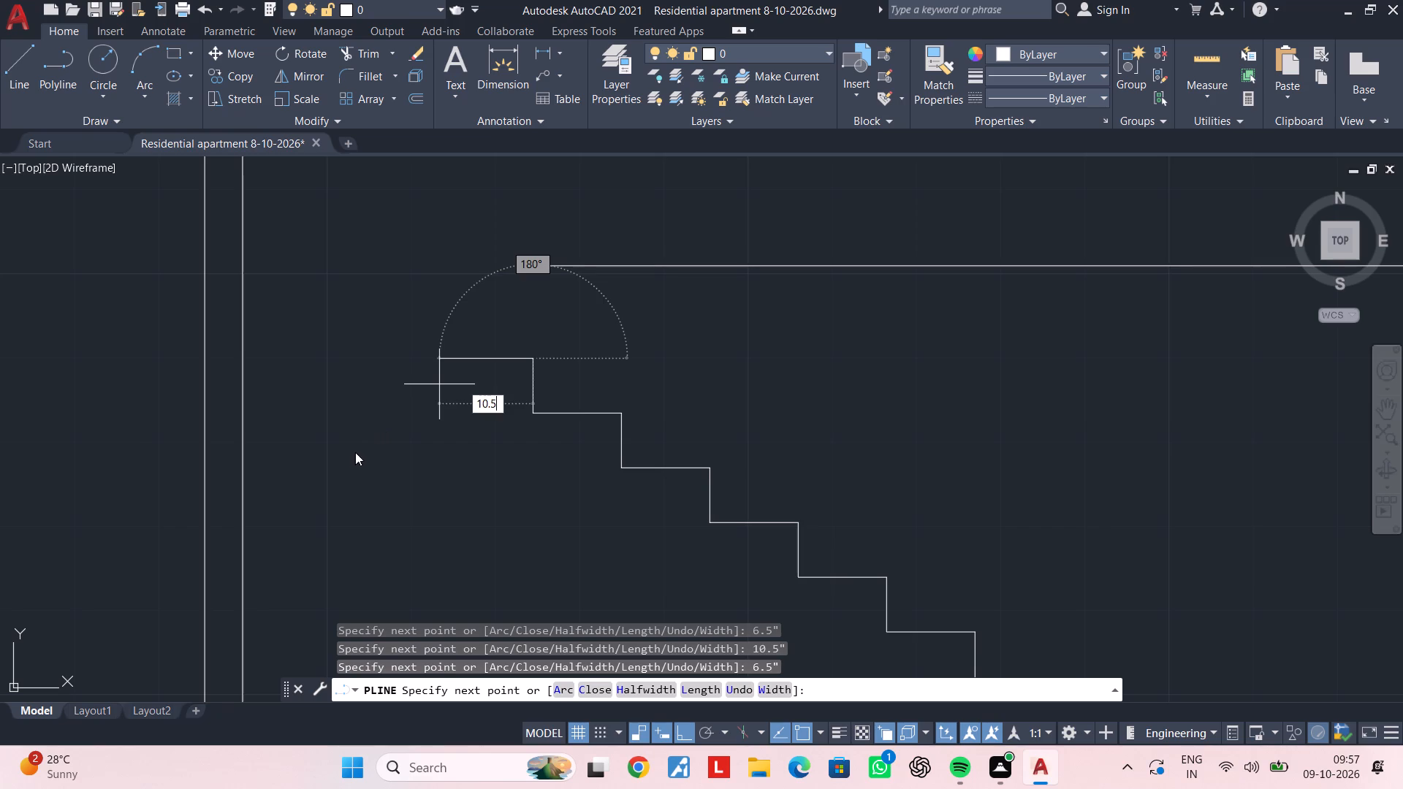
key("shift+quotedbl")
key("Return")
middle_click_drag(502, 269, 504, 438)
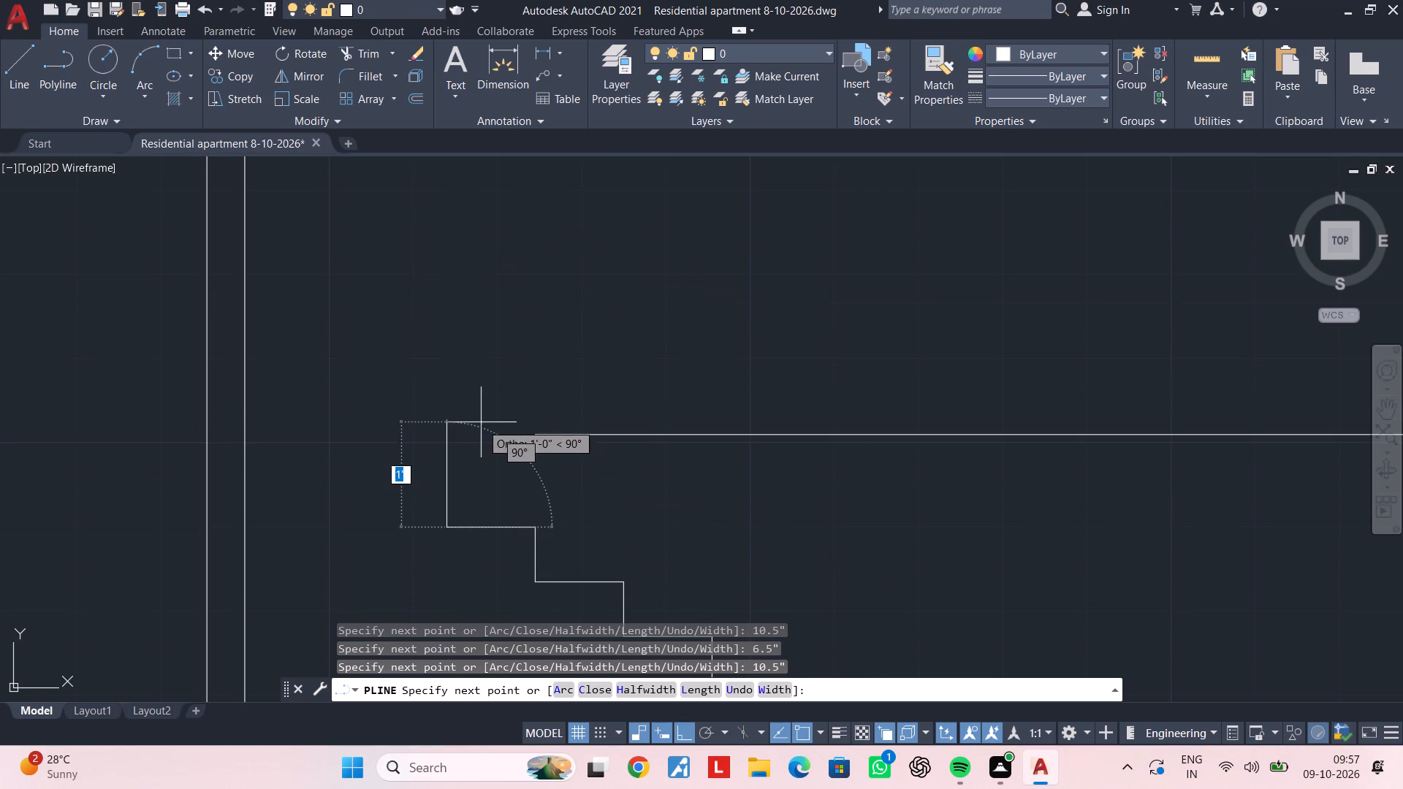
type("6.5\"")
key("Return")
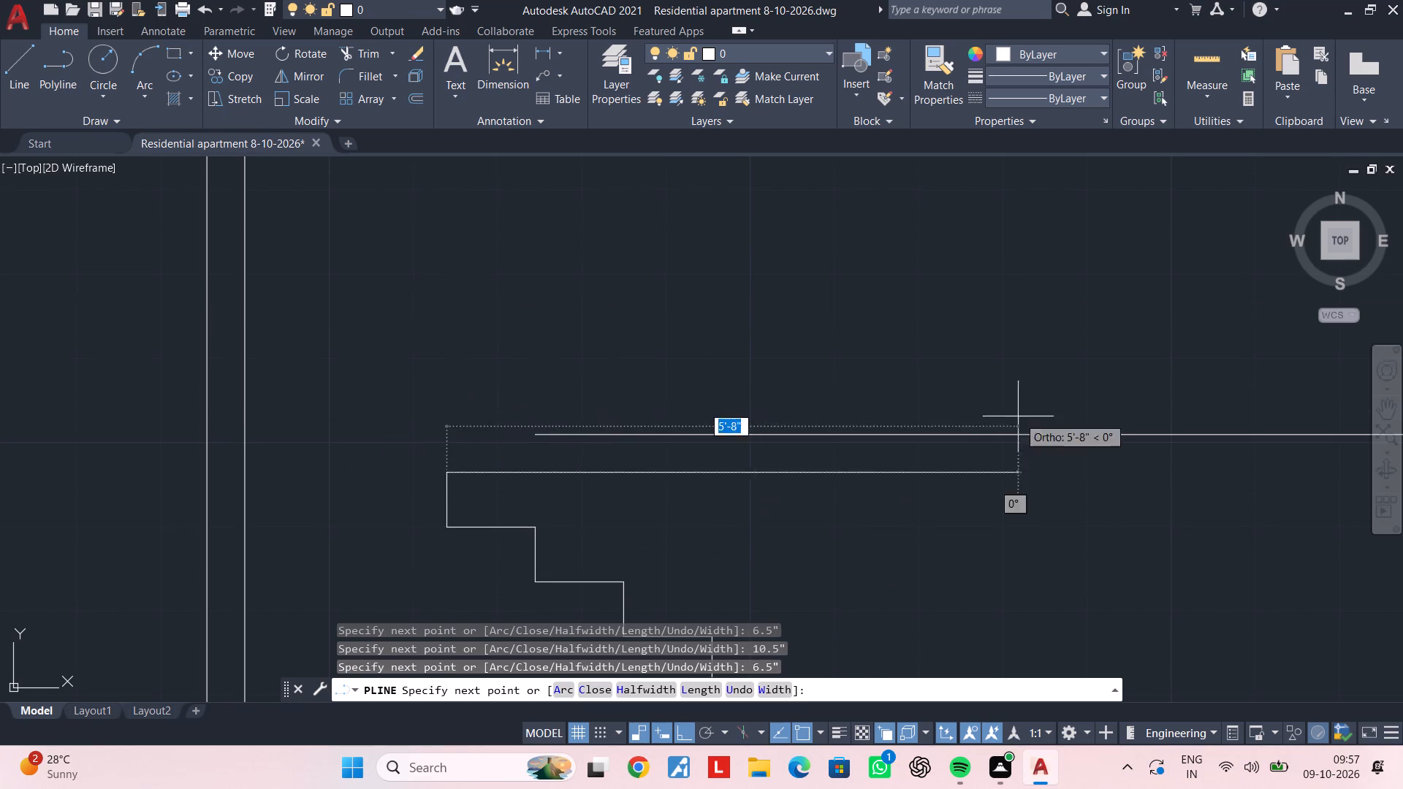
key("Escape")
key("Escape")
Examine the new upper flight and its mid-landing against the stairs and landings of the storeys below.
scroll(551, 440, "down", 3)
middle_click_drag(683, 427, 509, 275)
scroll(571, 319, "down", 1)
middle_click_drag(534, 319, 563, 399)
scroll(554, 353, "down", 1)
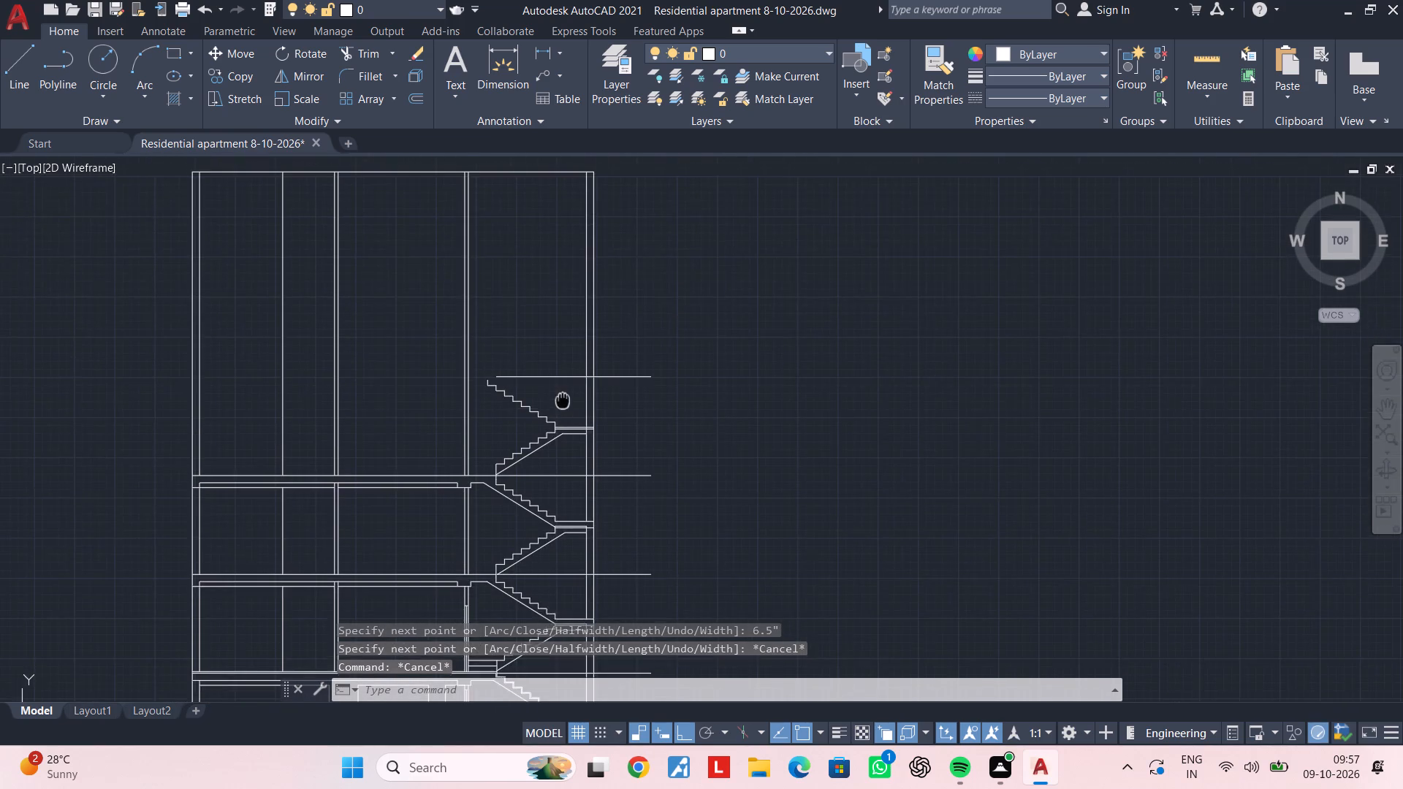
key("Escape")
middle_click_drag(537, 381, 540, 363)
key("Escape")
key("Escape")
scroll(516, 371, "up", 2)
middle_click_drag(596, 349, 541, 371)
key("Escape")
scroll(538, 372, "down", 2)
middle_click_drag(537, 372, 525, 424)
key("Escape")
key("Escape")
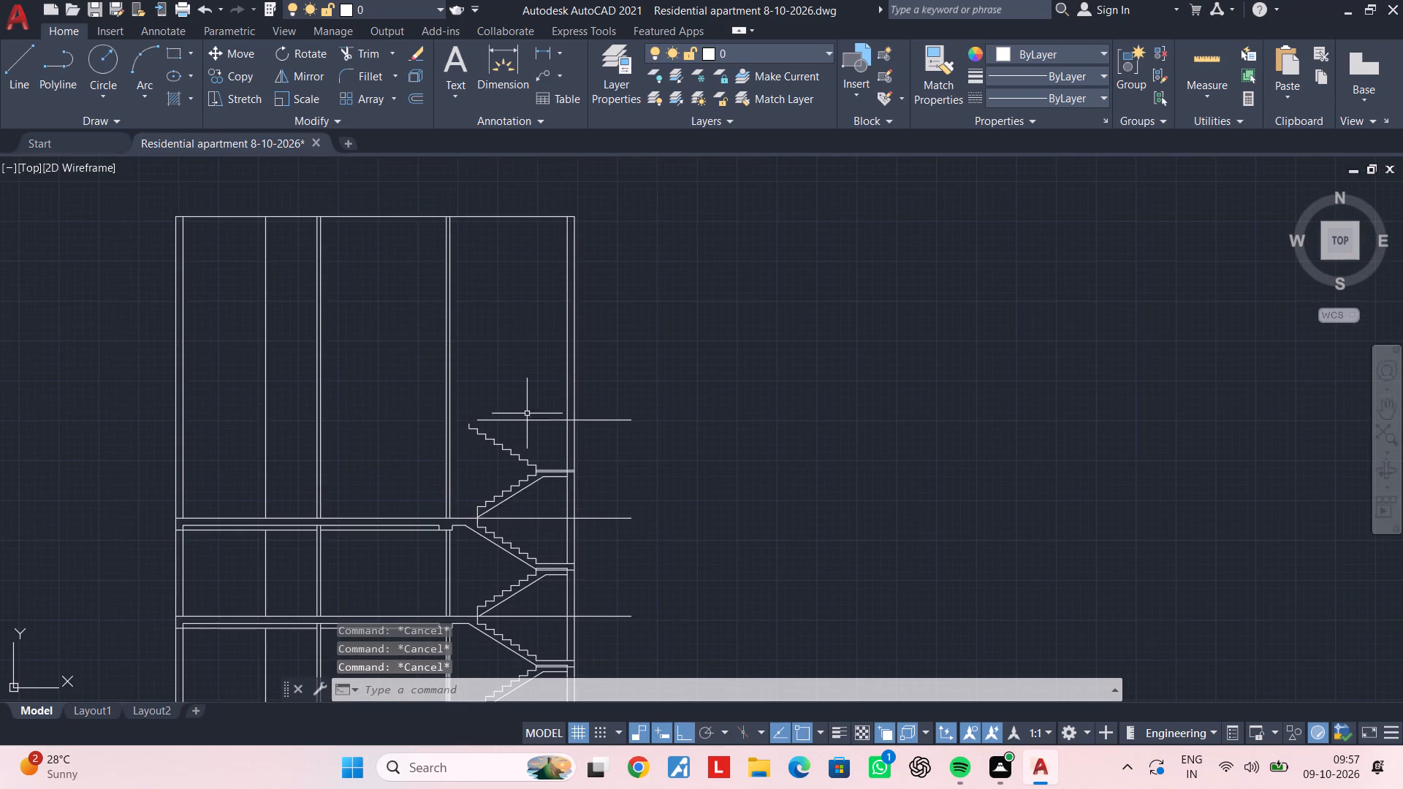
middle_click_drag(527, 413, 517, 324)
key("Escape")
key("Escape")
key("Escape")
key("Escape")
middle_click_drag(522, 340, 525, 325)
key("Escape")
key("Escape")
middle_click_drag(514, 339, 585, 310)
key("Escape")
key("Escape")
scroll(531, 413, "up", 2)
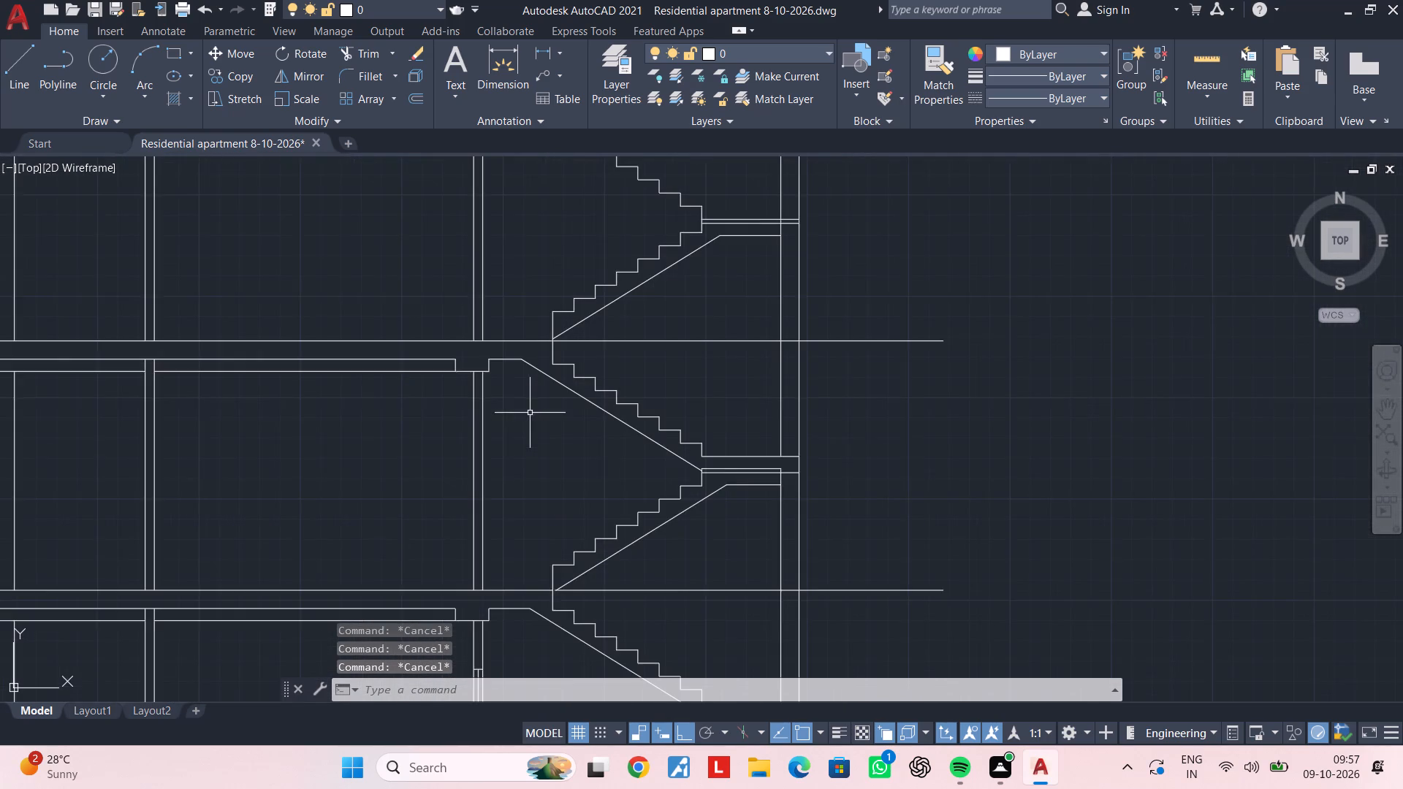
middle_click_drag(508, 416, 606, 421)
key("Escape")
scroll(607, 409, "down", 1)
middle_click_drag(607, 409, 629, 495)
key("Escape")
key("Escape")
key("Escape")
key("Escape")
key("Escape")
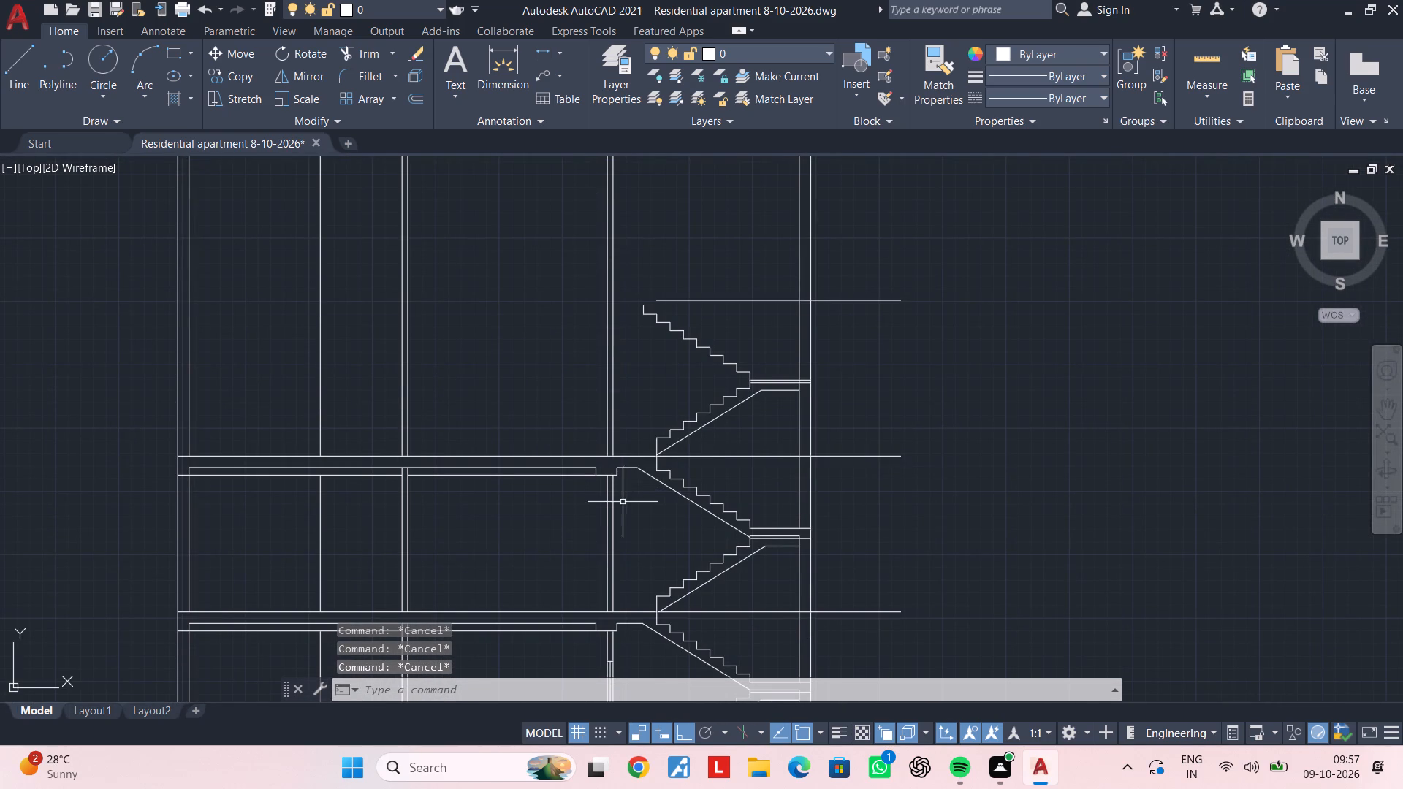
middle_click_drag(618, 506, 588, 516)
middle_click_drag(607, 384, 565, 477)
scroll(604, 462, "up", 2)
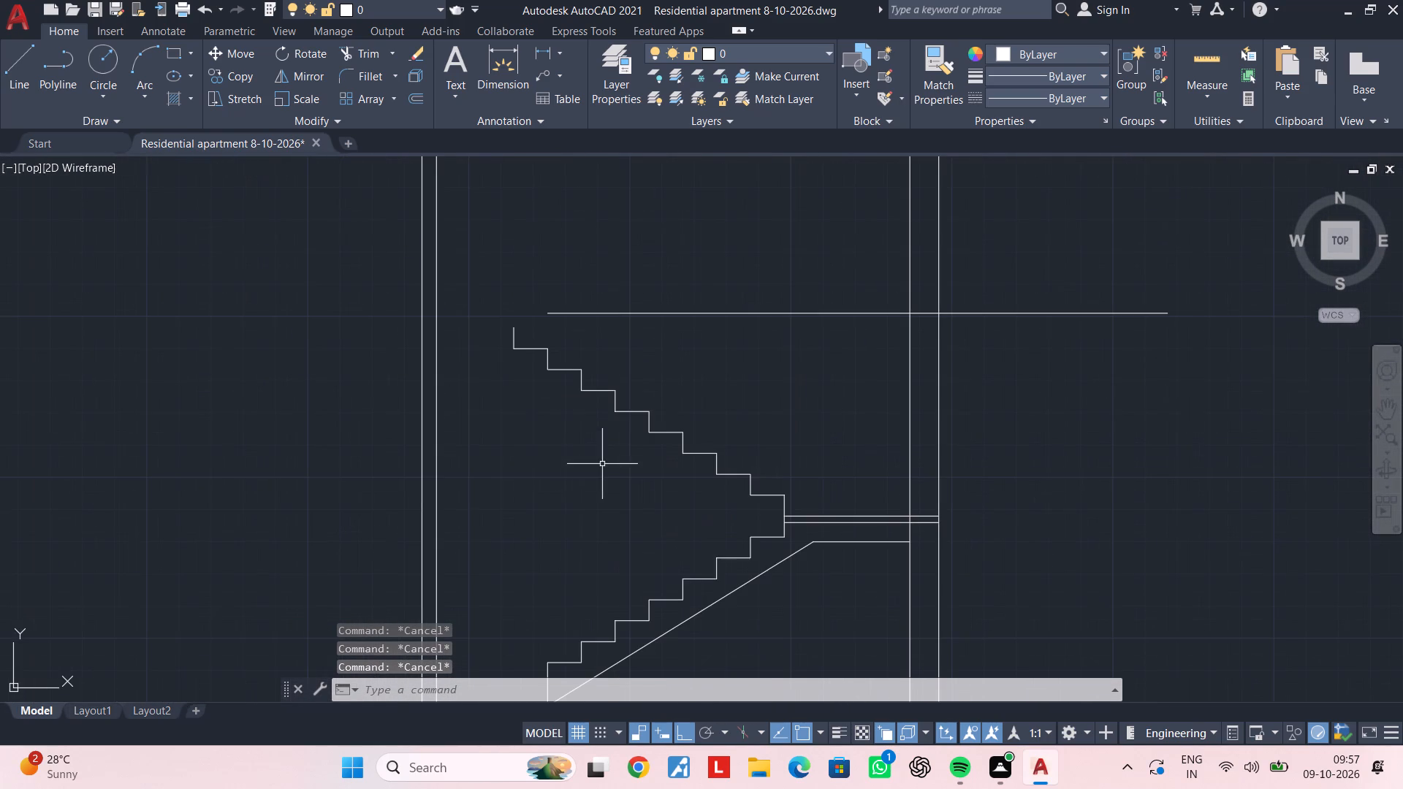
scroll(553, 453, "down", 1)
middle_click(554, 450)
key("Escape")
key("Escape")
scroll(748, 486, "up", 2)
middle_click_drag(684, 506, 629, 540)
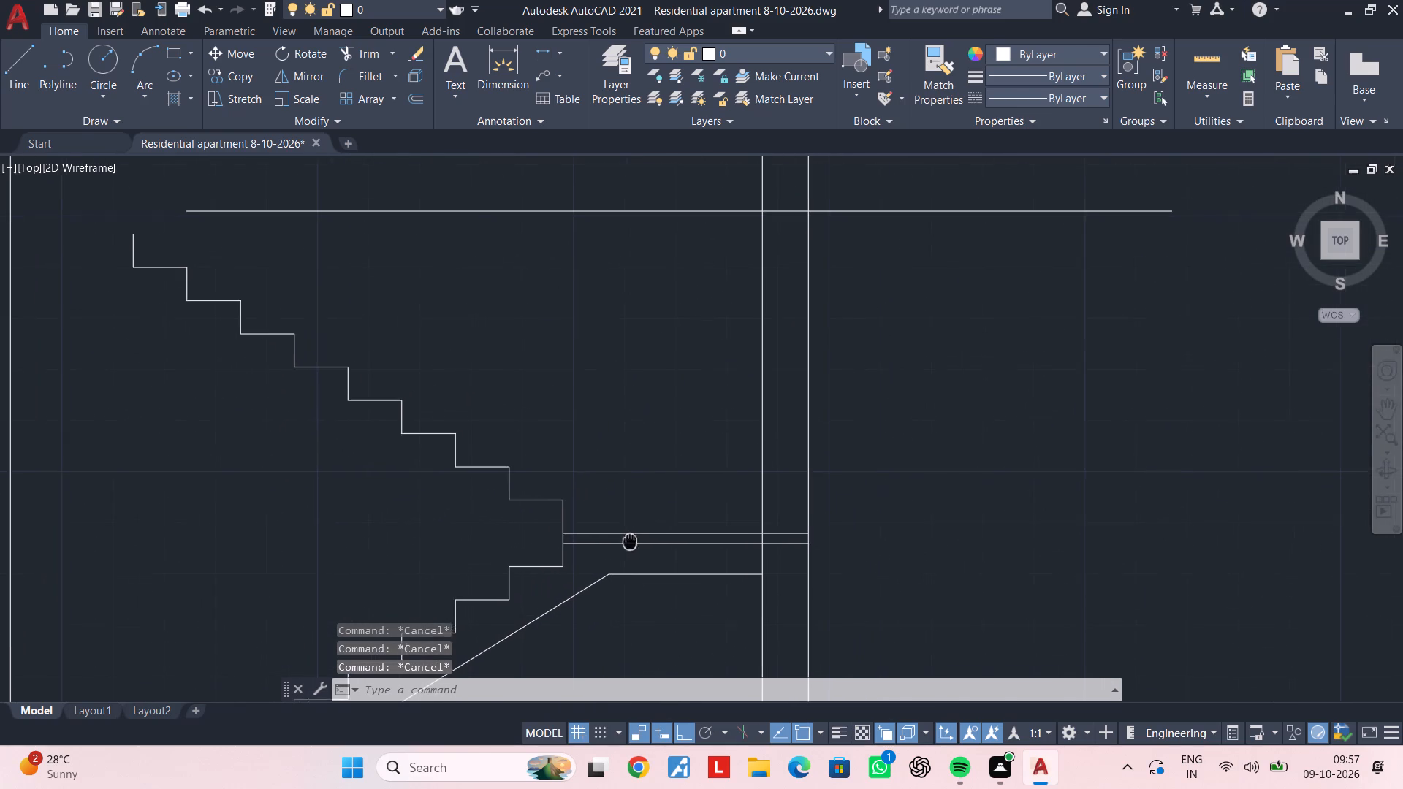
middle_click_drag(629, 540, 626, 542)
key("Escape")
key("Escape")
key("Escape")
key("Escape")
key("Escape")
key("Escape")
key("Escape")
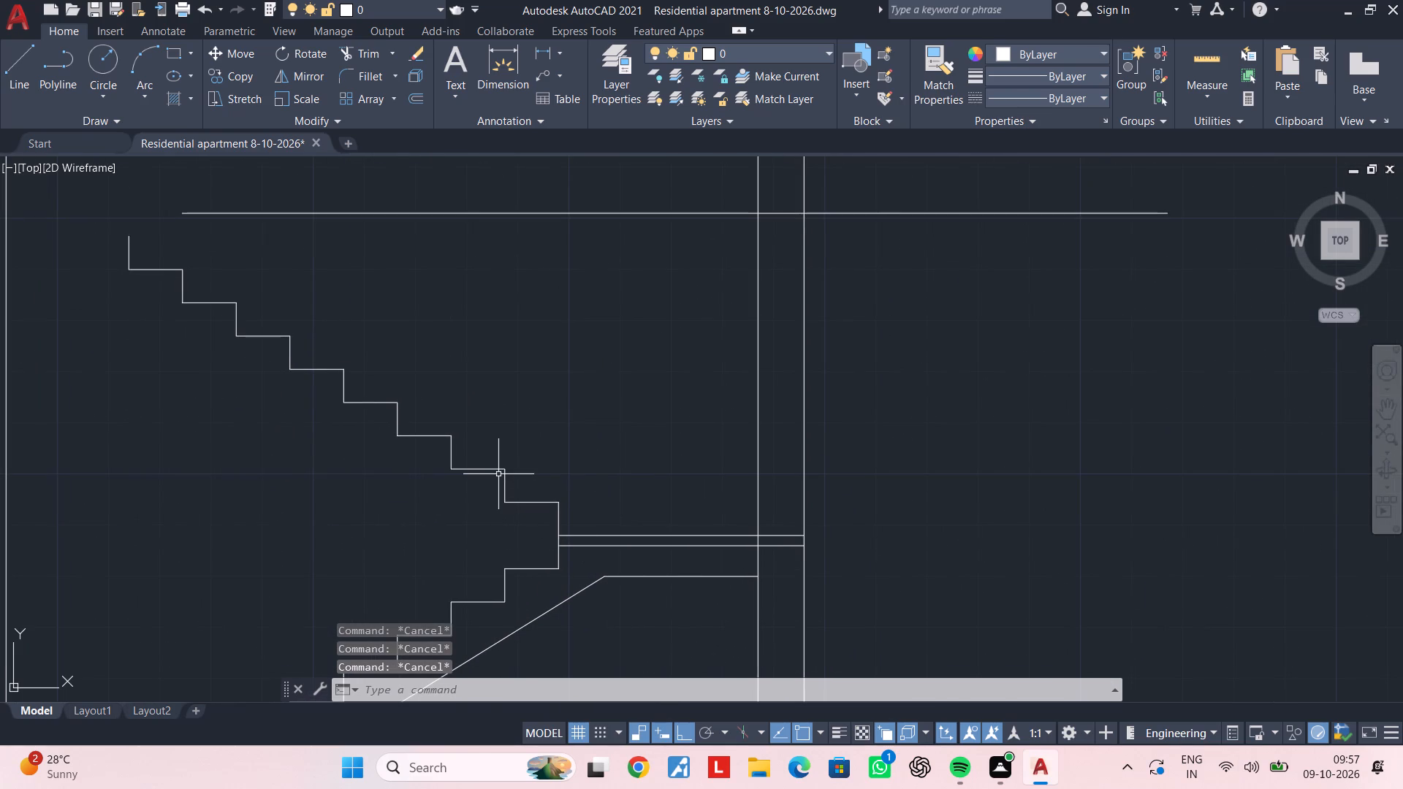
middle_click_drag(626, 498, 631, 420)
key("Escape")
scroll(639, 447, "down", 3)
middle_click_drag(639, 447, 642, 385)
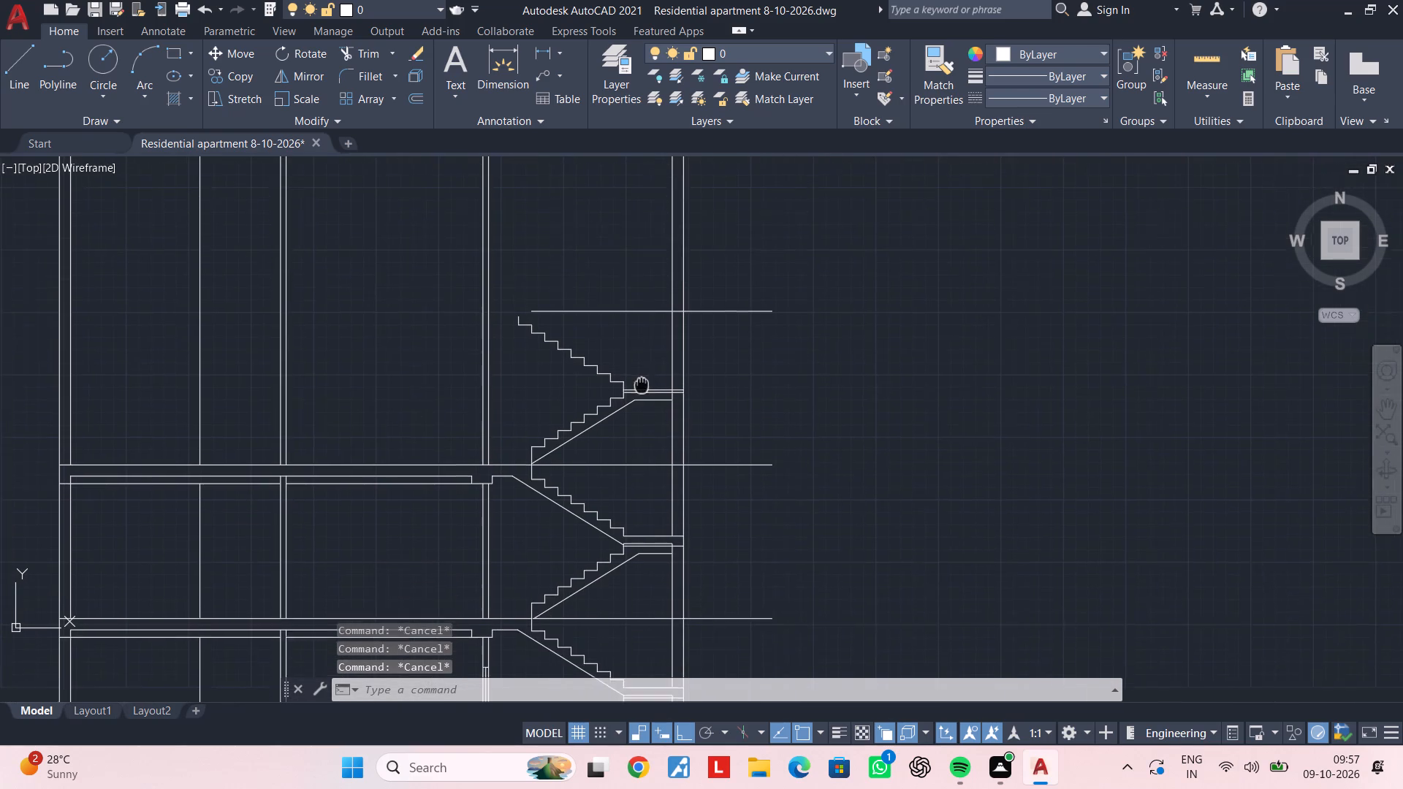
middle_click_drag(642, 385, 642, 365)
scroll(653, 536, "up", 3)
middle_click_drag(637, 343, 642, 573)
scroll(593, 411, "down", 2)
middle_click_drag(593, 411, 604, 602)
scroll(599, 483, "up", 3)
middle_click_drag(596, 460, 501, 468)
key("Escape")
key("Escape")
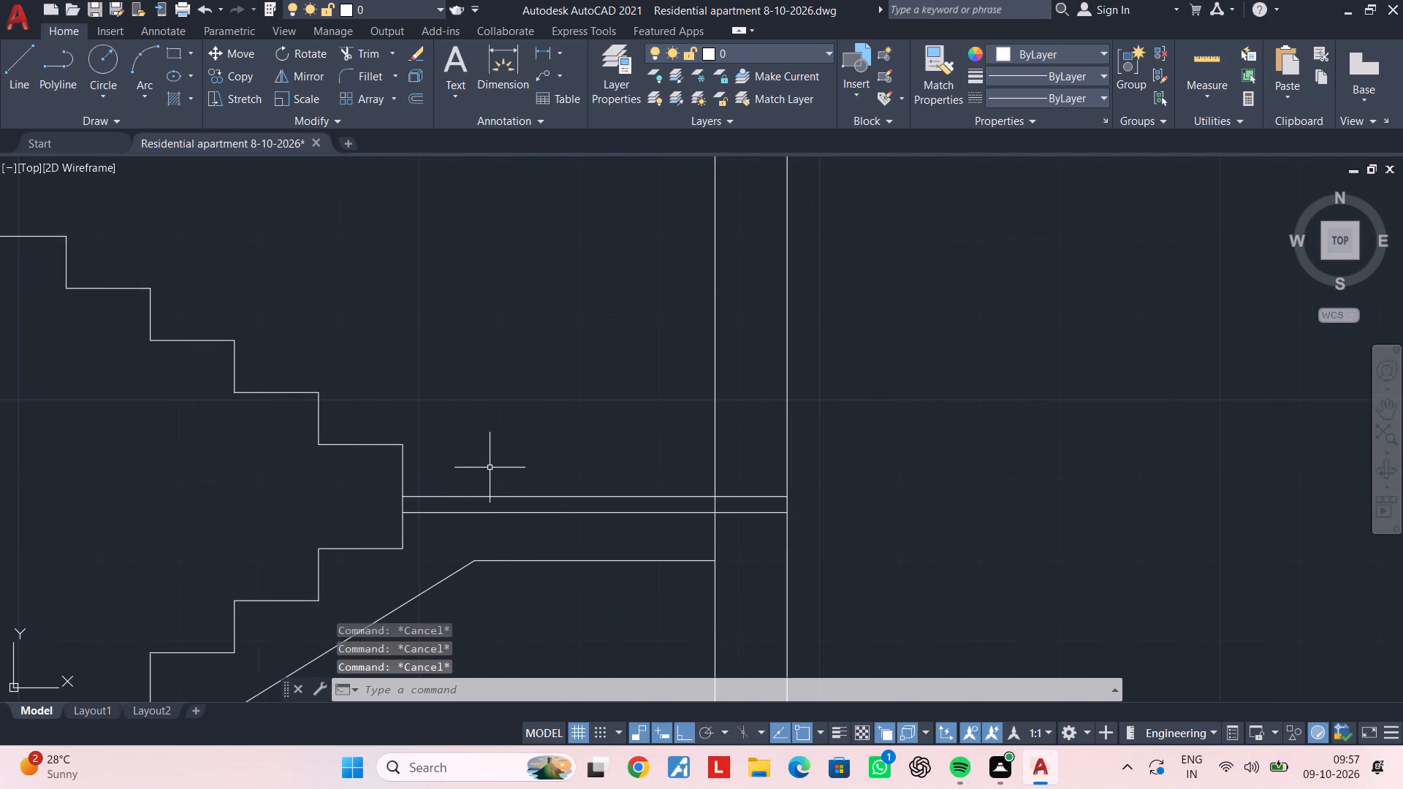
Draw a horizontal line from the top of the upper flight's first riser to the outer face of the outer wall.
type("l")
key("space")
left_click(401, 441)
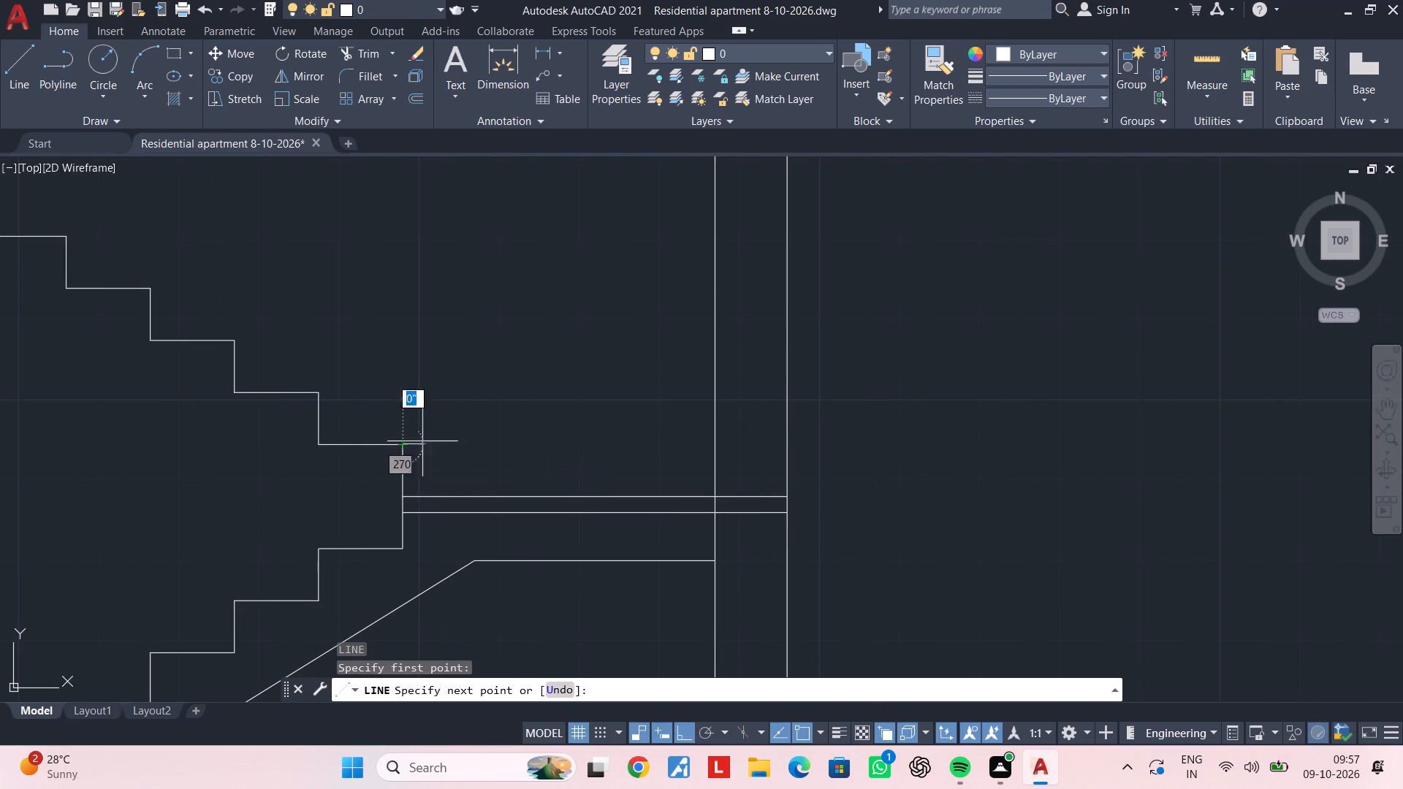
left_click(788, 441)
key("Escape")
key("Escape")
key("Escape")
key("Escape")
key("Escape")
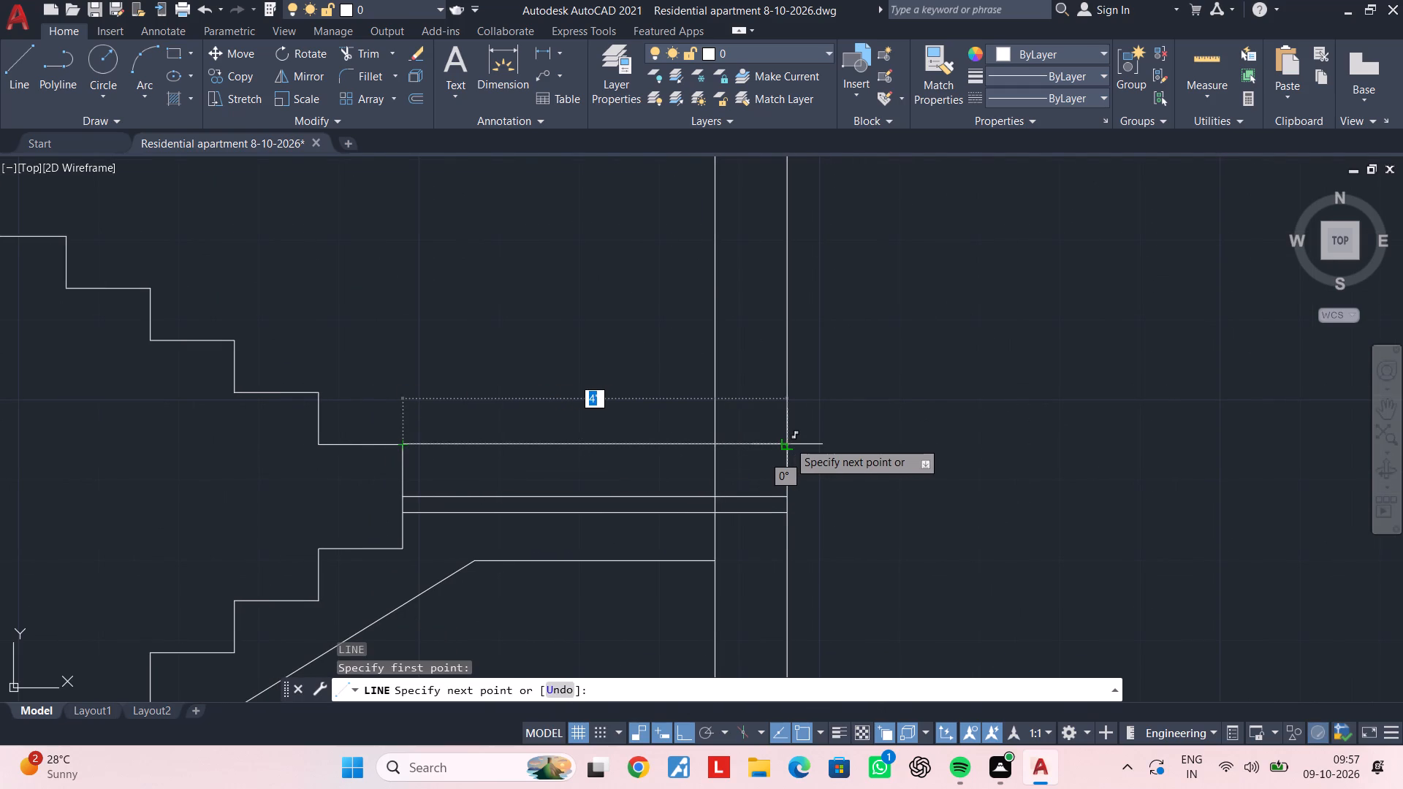
key("Escape")
key("Escape")
key("Escape")
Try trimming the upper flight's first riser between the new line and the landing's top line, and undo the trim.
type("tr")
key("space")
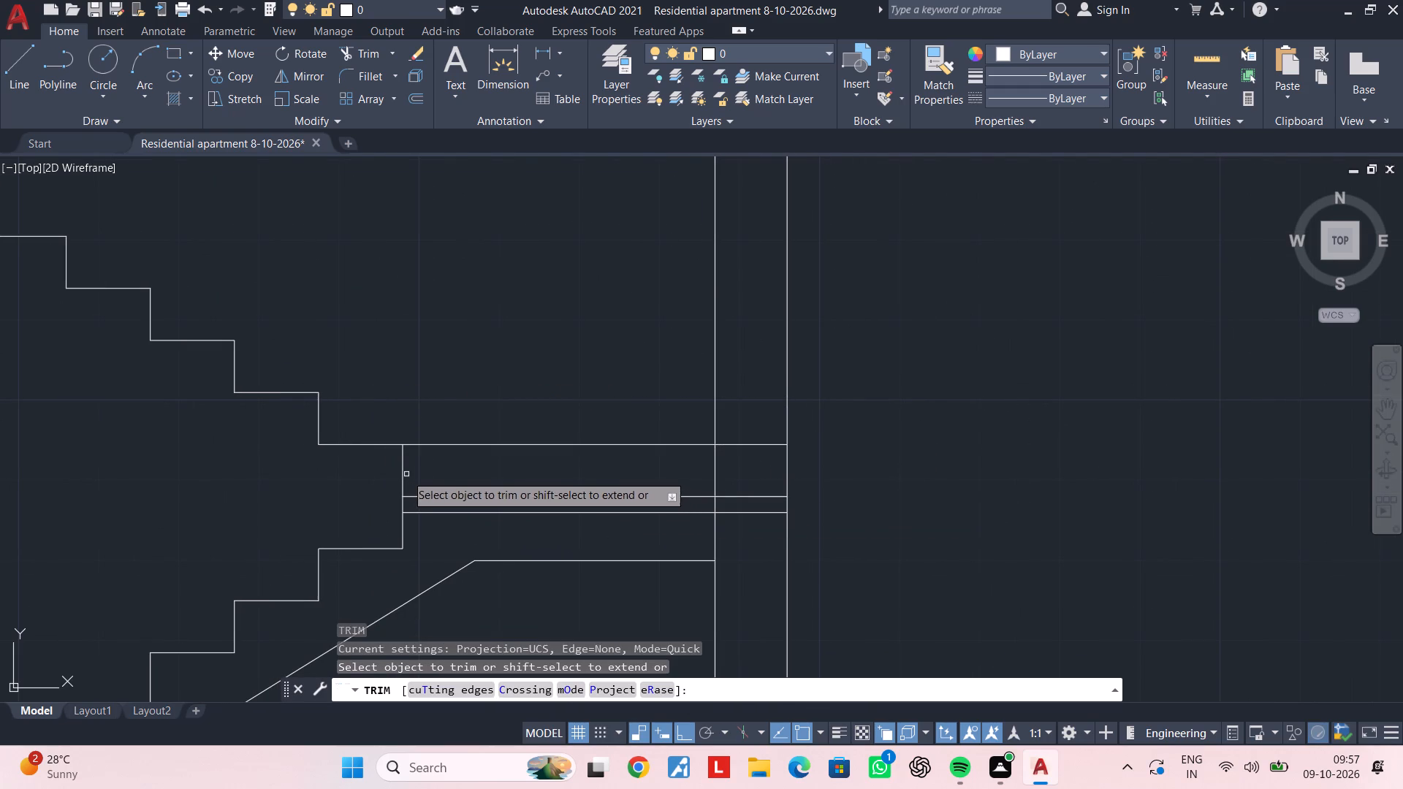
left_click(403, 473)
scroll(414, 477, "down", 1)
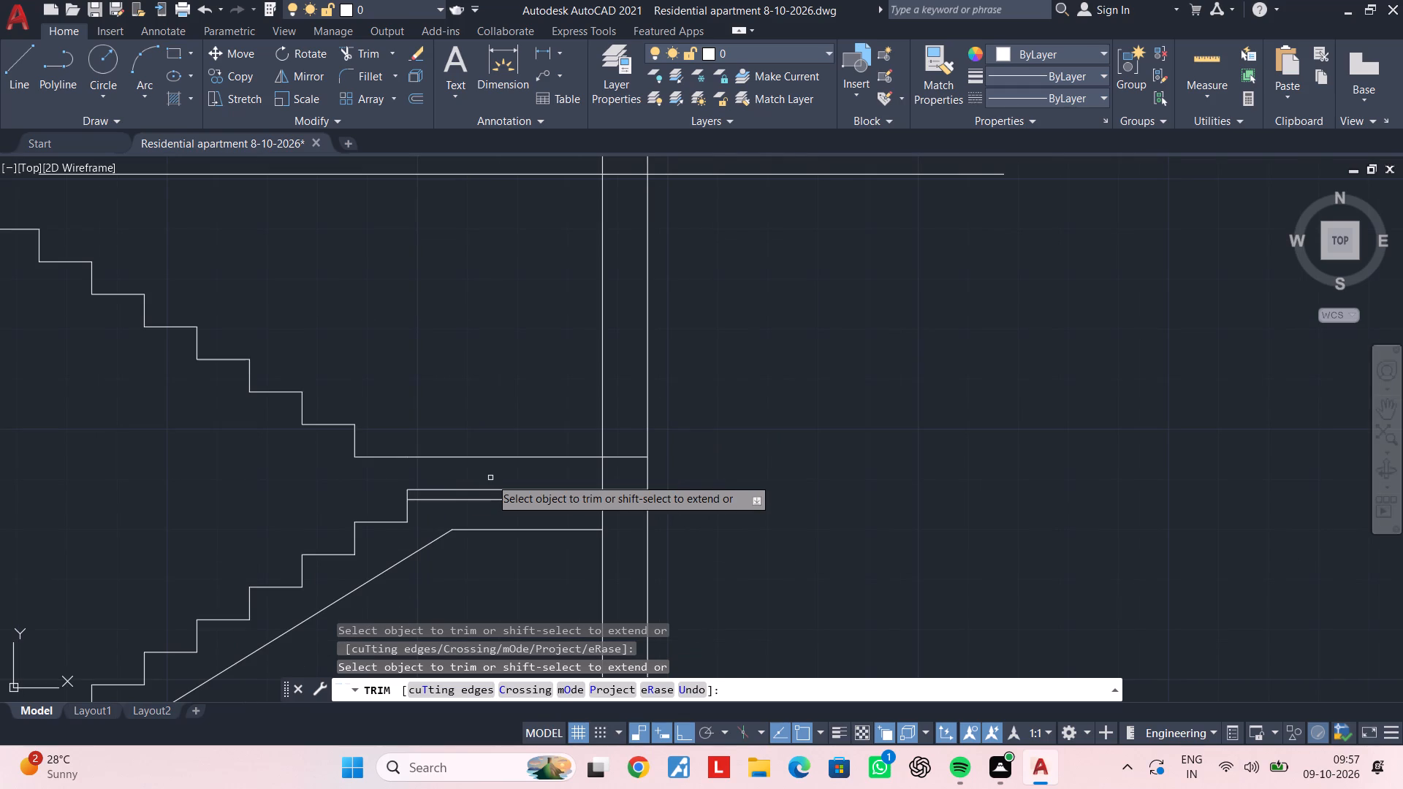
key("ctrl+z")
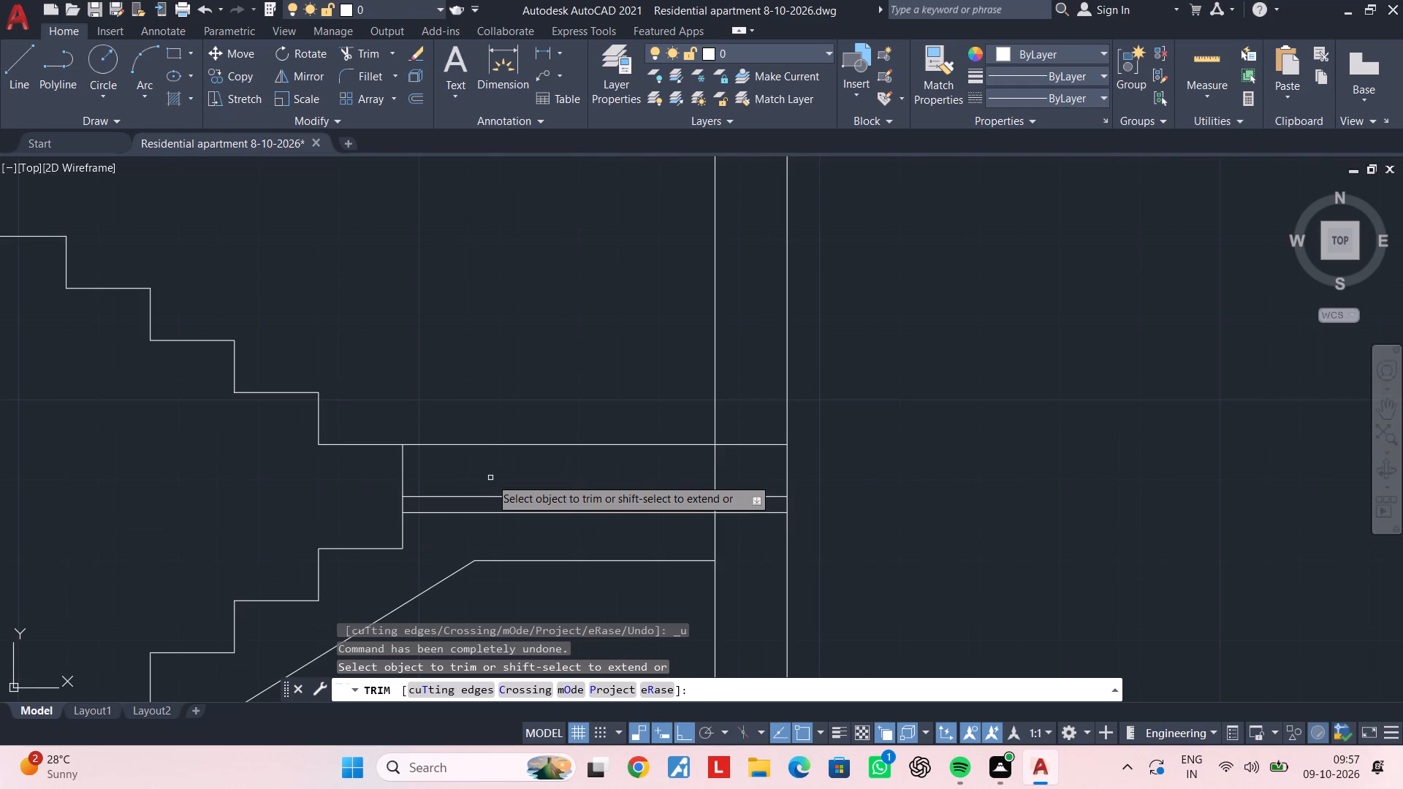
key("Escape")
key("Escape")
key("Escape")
Examine the mid-landing with its new upper line, comparing it with the landings of the storeys below.
scroll(490, 478, "down", 2)
middle_click_drag(500, 479, 599, 476)
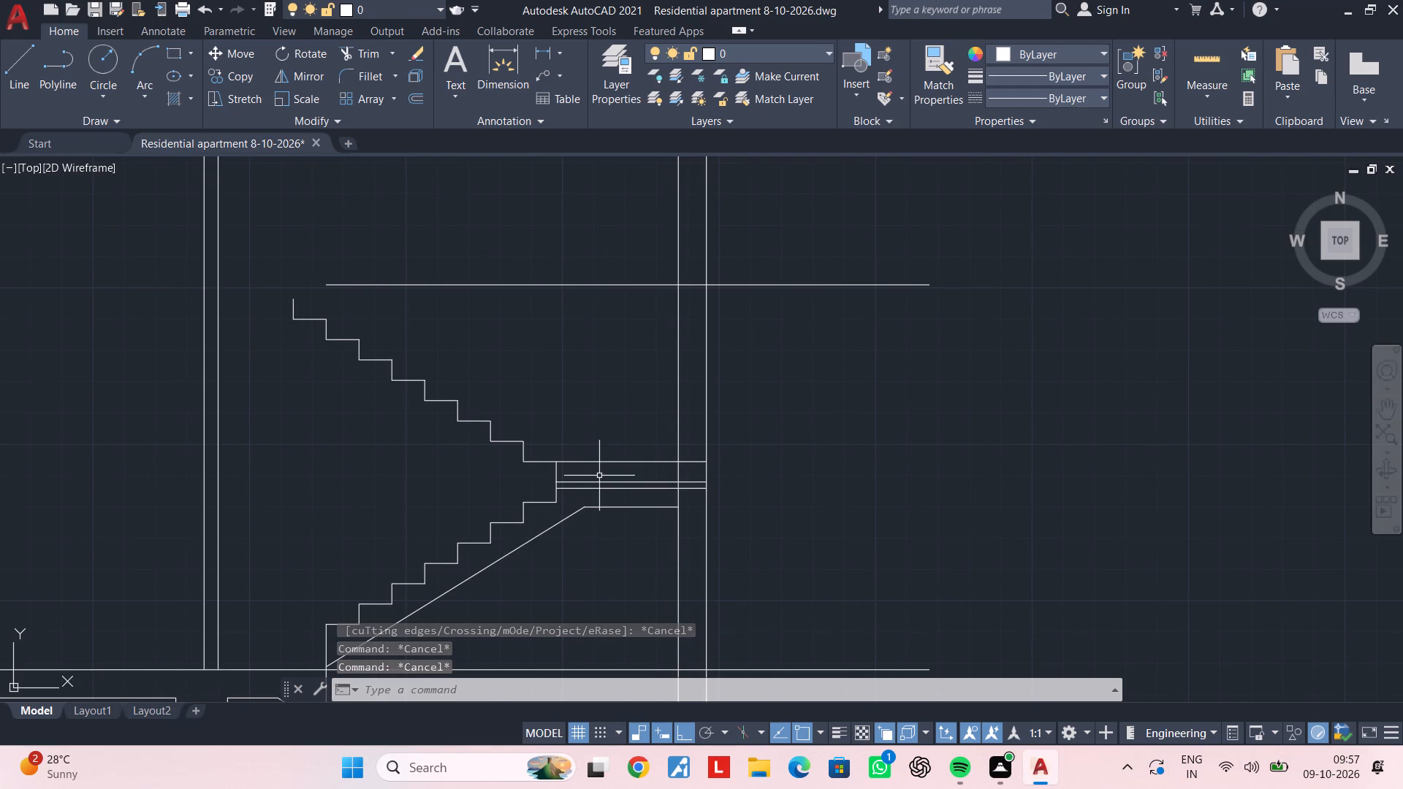
scroll(599, 476, "up", 1)
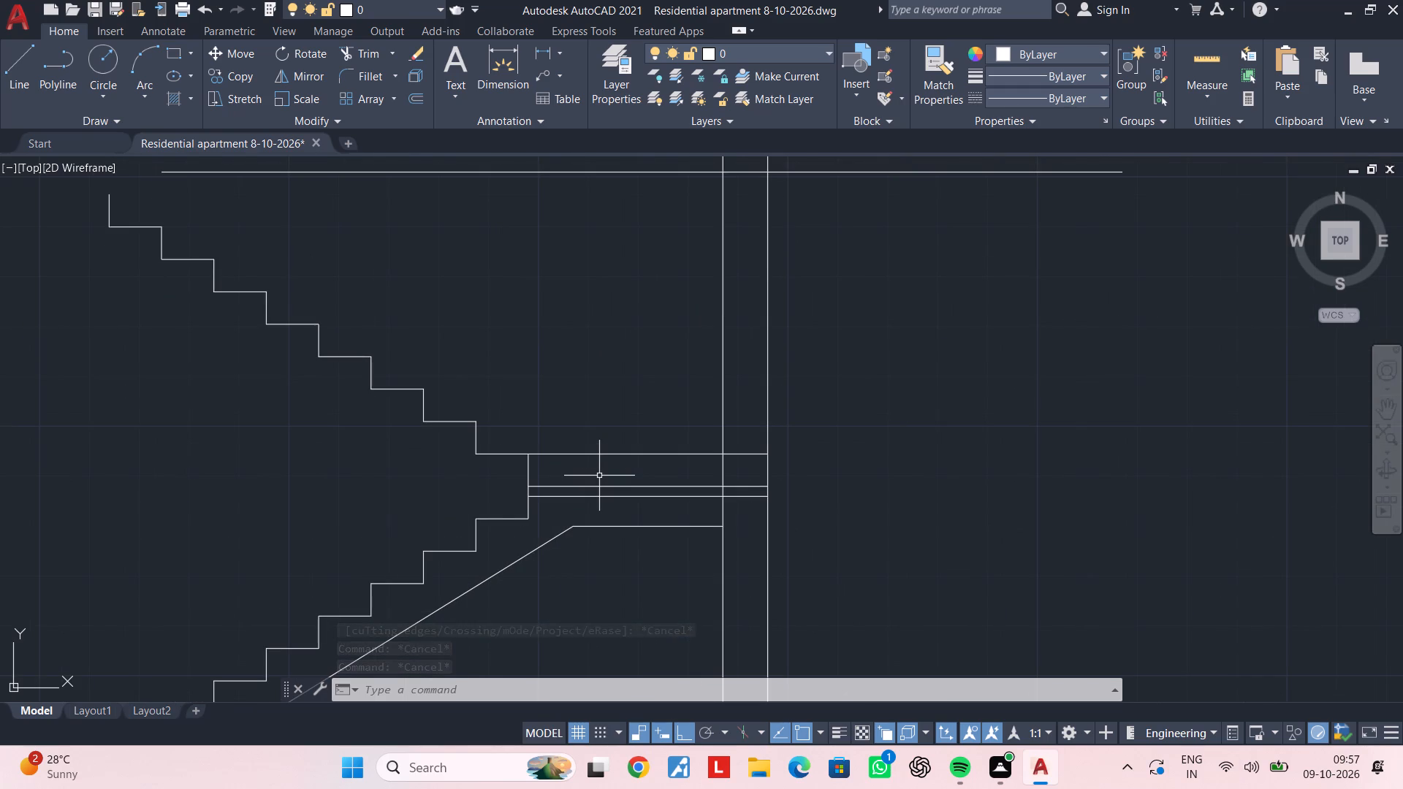
scroll(599, 476, "down", 3)
middle_click_drag(599, 476, 596, 460)
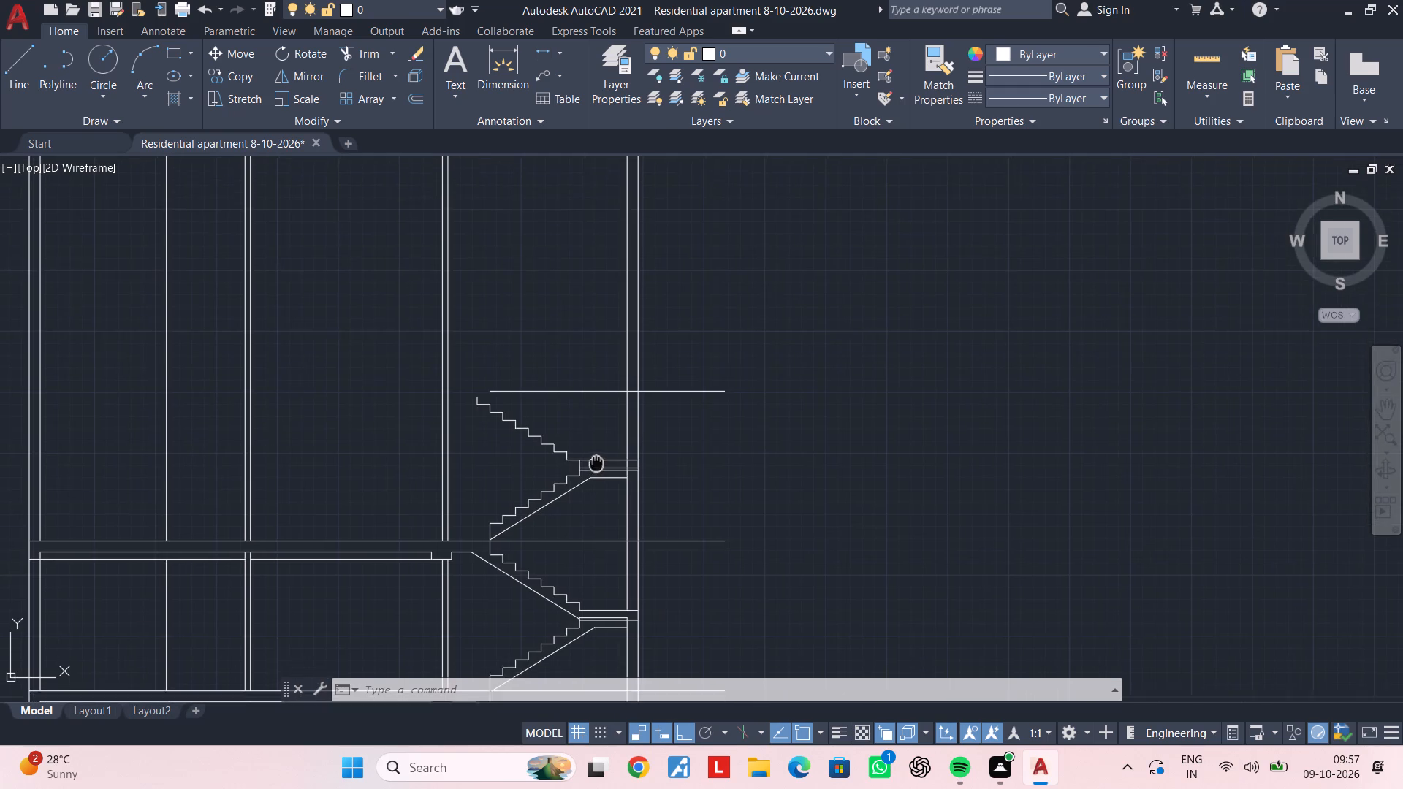
middle_click_drag(596, 460, 596, 456)
scroll(591, 464, "up", 2)
scroll(591, 464, "down", 2)
middle_click_drag(591, 464, 582, 395)
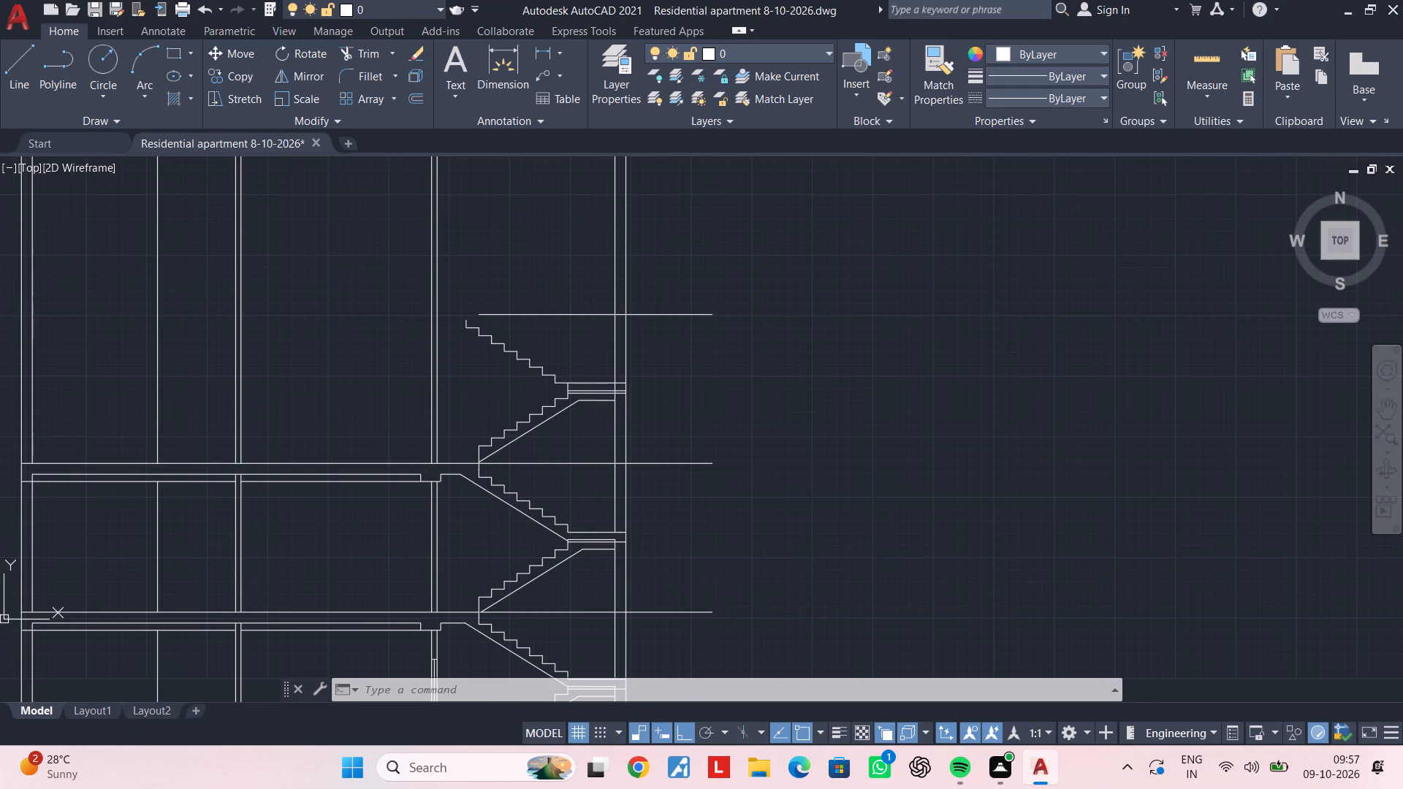
Delete the stepped polyline of the upper stair flight above the top mid-landing.
scroll(582, 395, "up", 2)
scroll(582, 395, "down", 2)
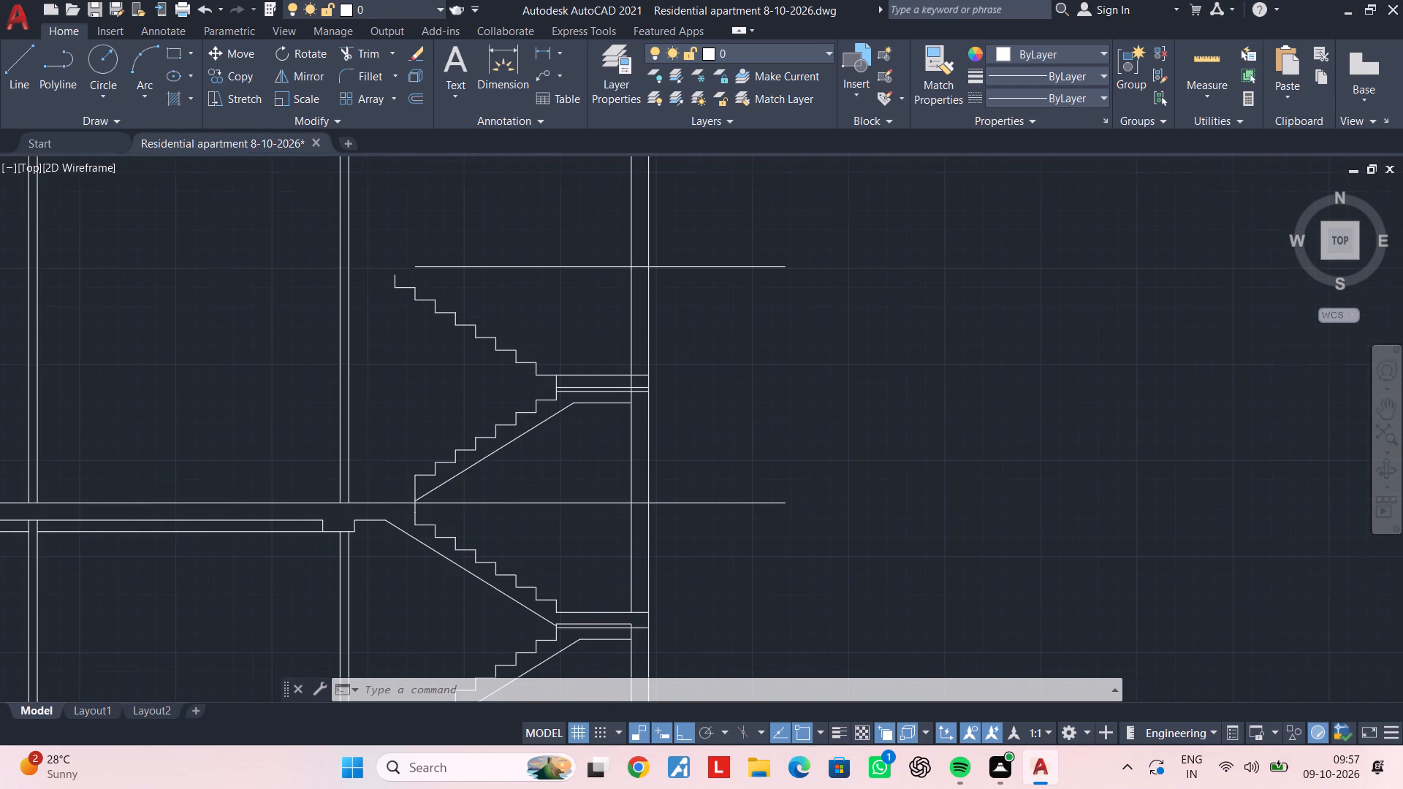
scroll(582, 395, "up", 1)
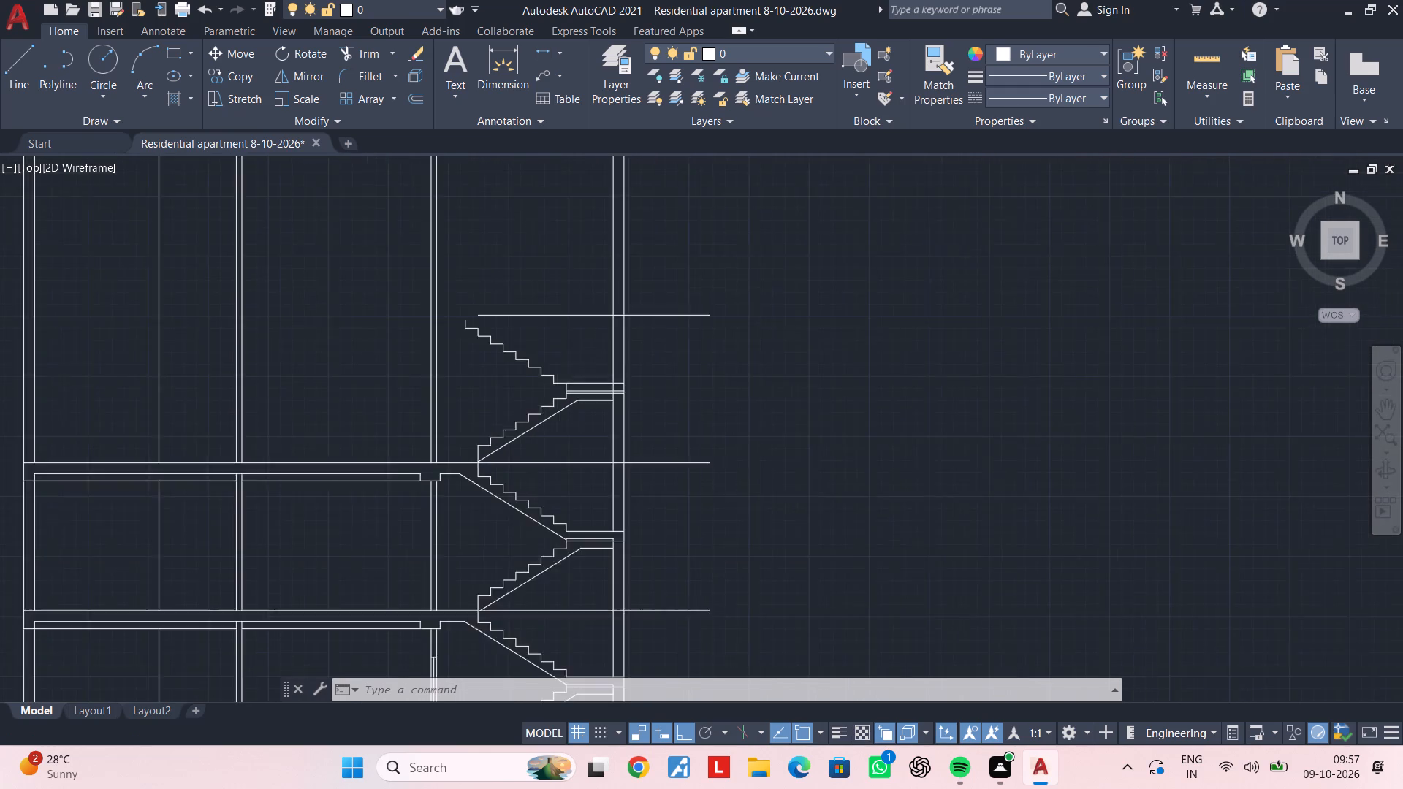
scroll(582, 395, "up", 1)
scroll(582, 395, "down", 1)
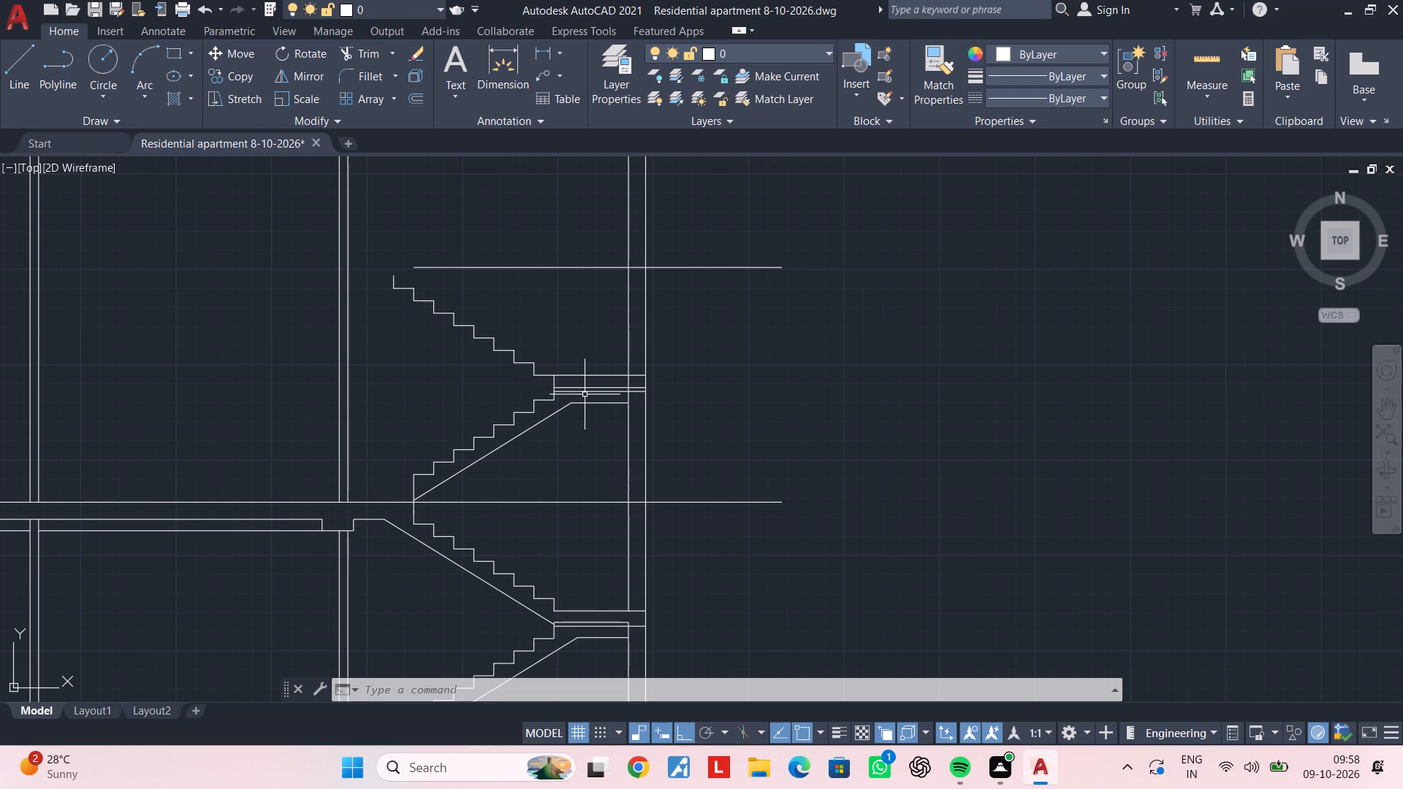
scroll(577, 381, "up", 2)
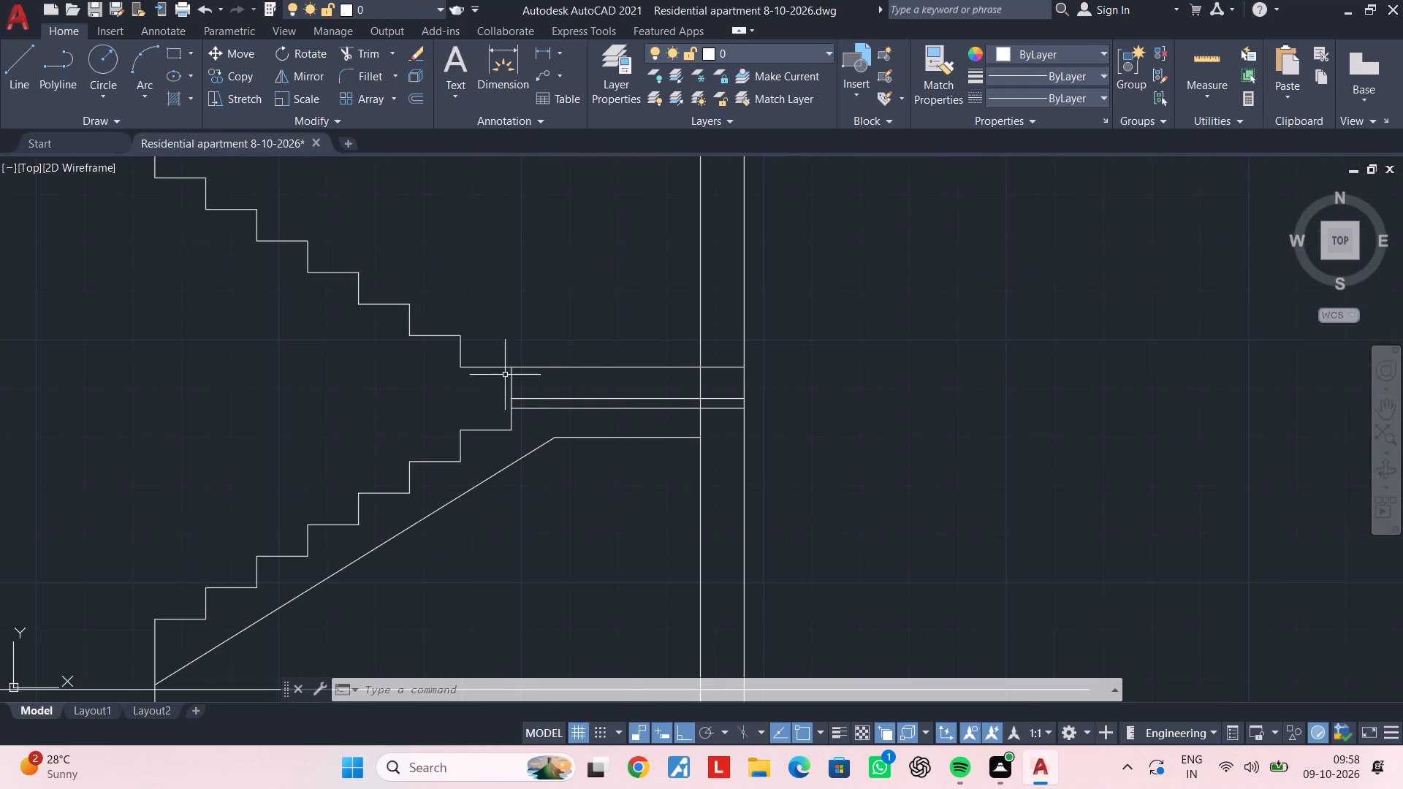
left_click(500, 313)
left_click(293, 375)
key("Delete")
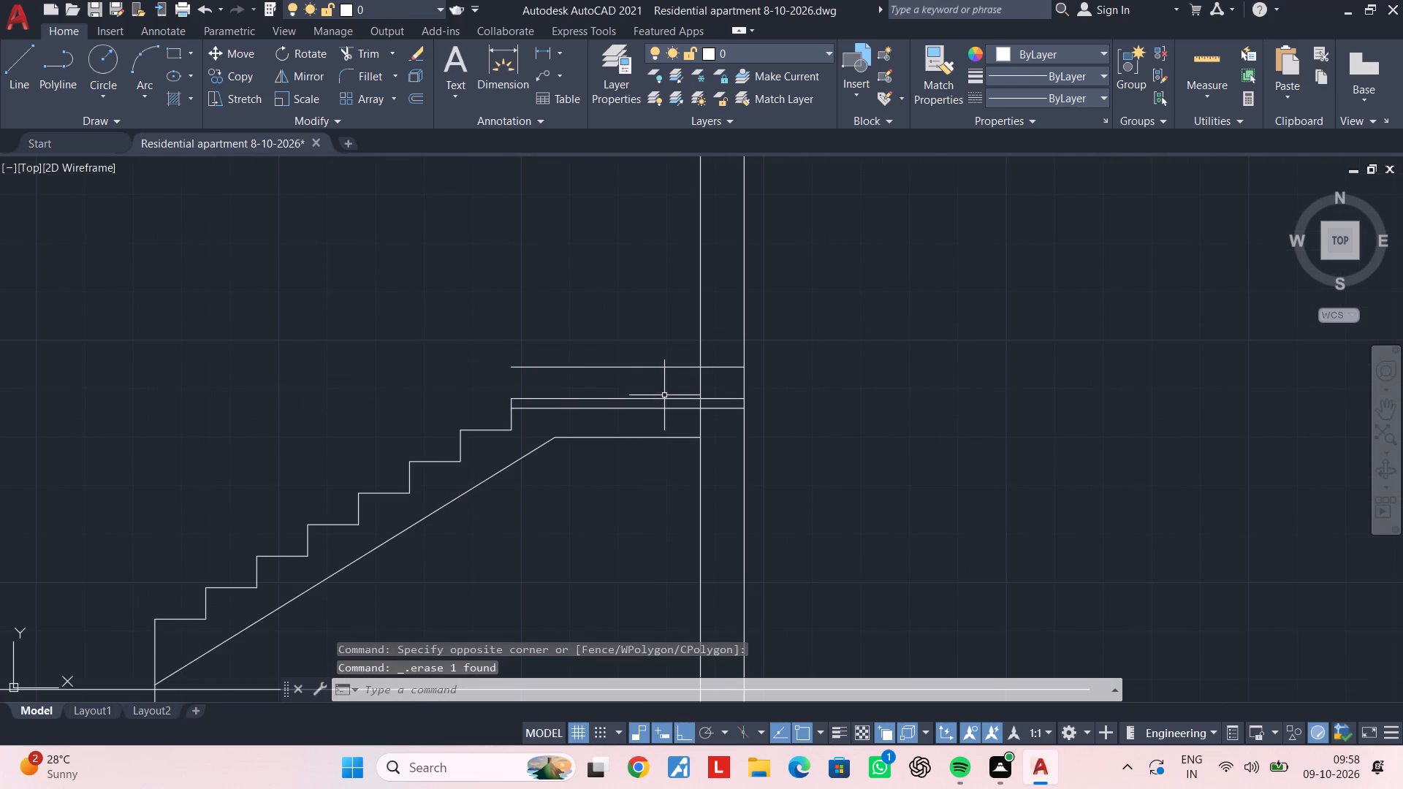
middle_click_drag(577, 381, 727, 399)
middle_click_drag(729, 398, 718, 414)
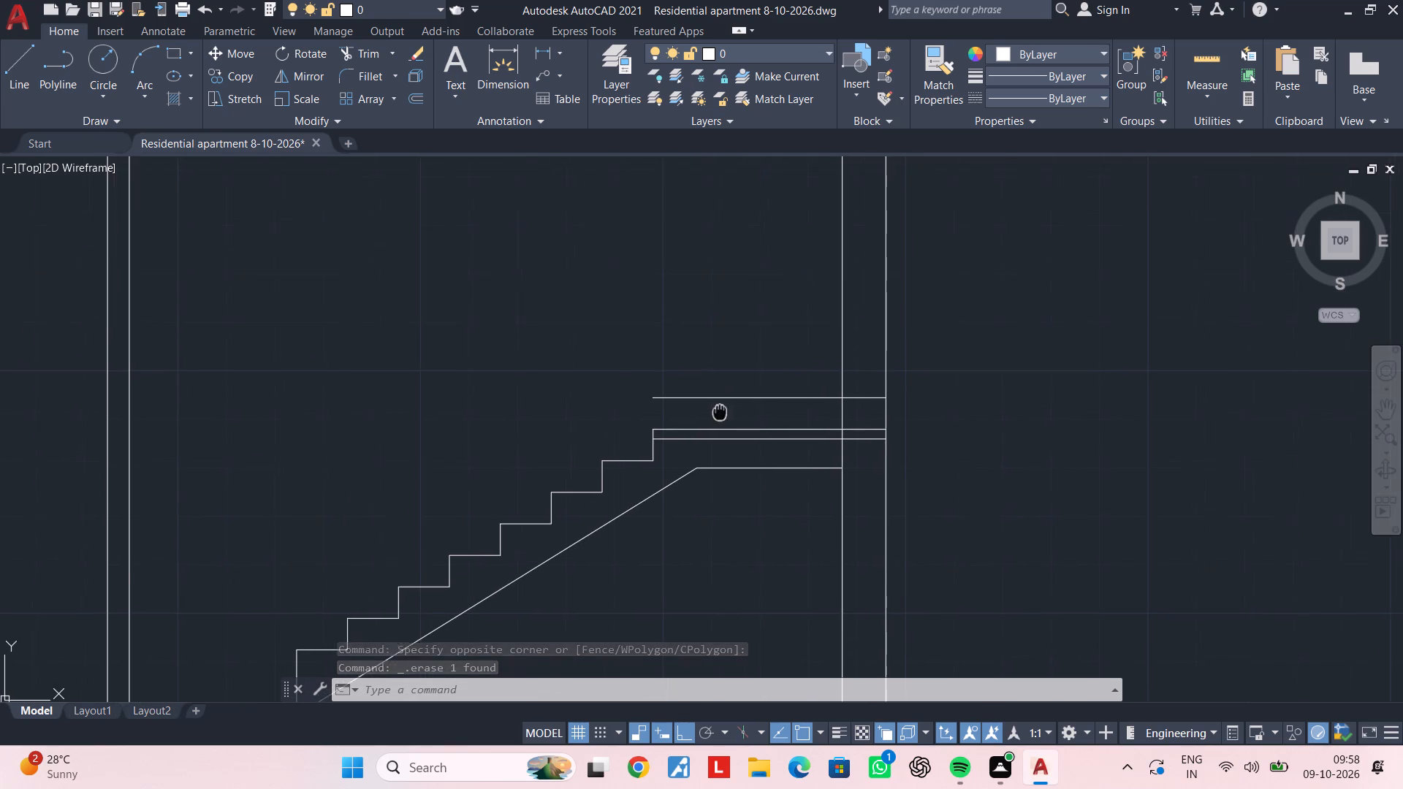
middle_click_drag(718, 414, 718, 419)
key("Escape")
Measure the vertical gap between the upper two lines of the mid-landing in the storey below at the outer wall's inner face.
scroll(739, 422, "down", 2)
middle_click_drag(738, 422, 619, 334)
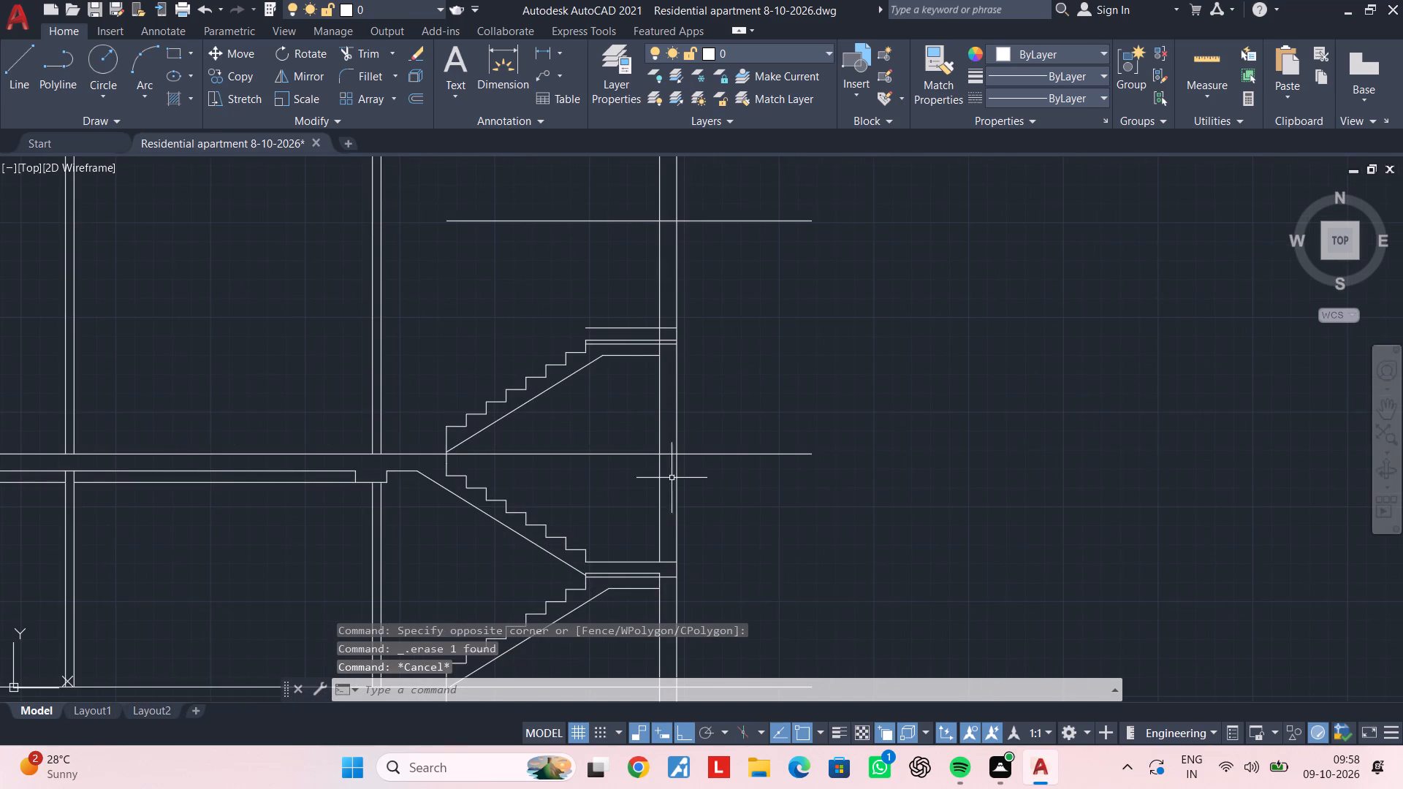
left_click(545, 50)
scroll(641, 546, "up", 4)
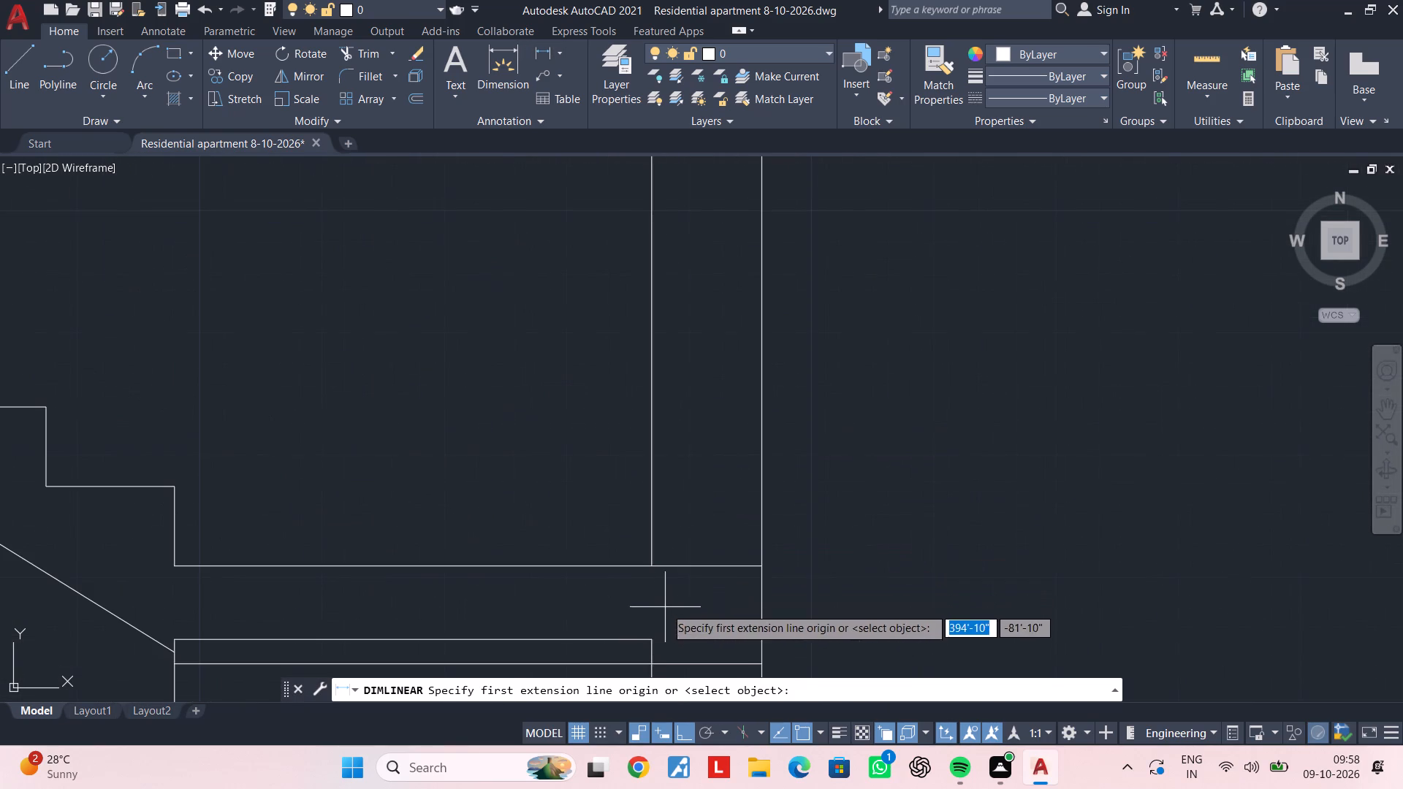
left_click(650, 639)
left_click(648, 566)
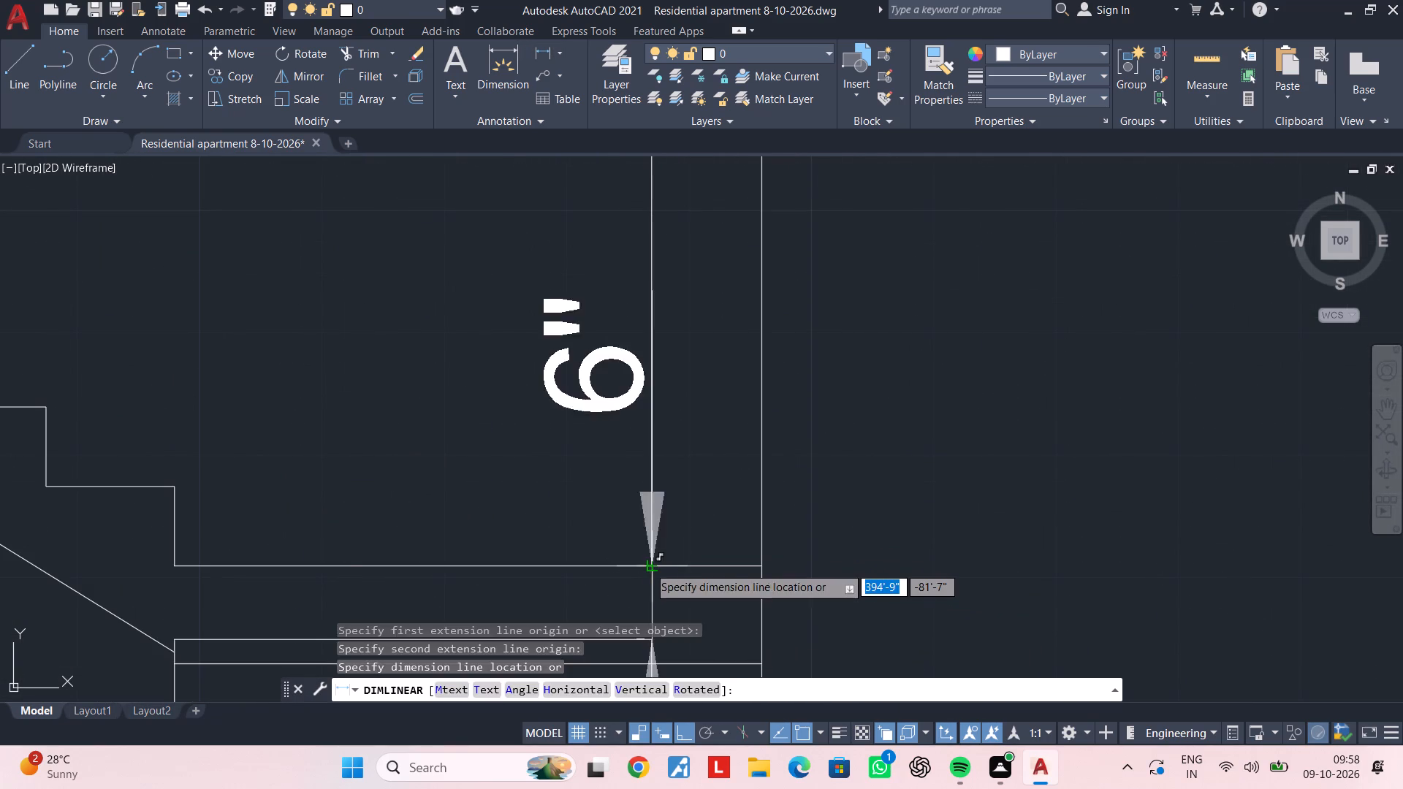
scroll(648, 566, "down", 3)
key("Escape")
key("Escape")
Start a polyline at the free end of the top mid-landing's upper line, drawing a 6.5" riser up and a 10.5" tread away from the outer wall.
middle_click_drag(609, 408, 633, 526)
middle_click_drag(604, 339, 623, 441)
scroll(600, 427, "up", 1)
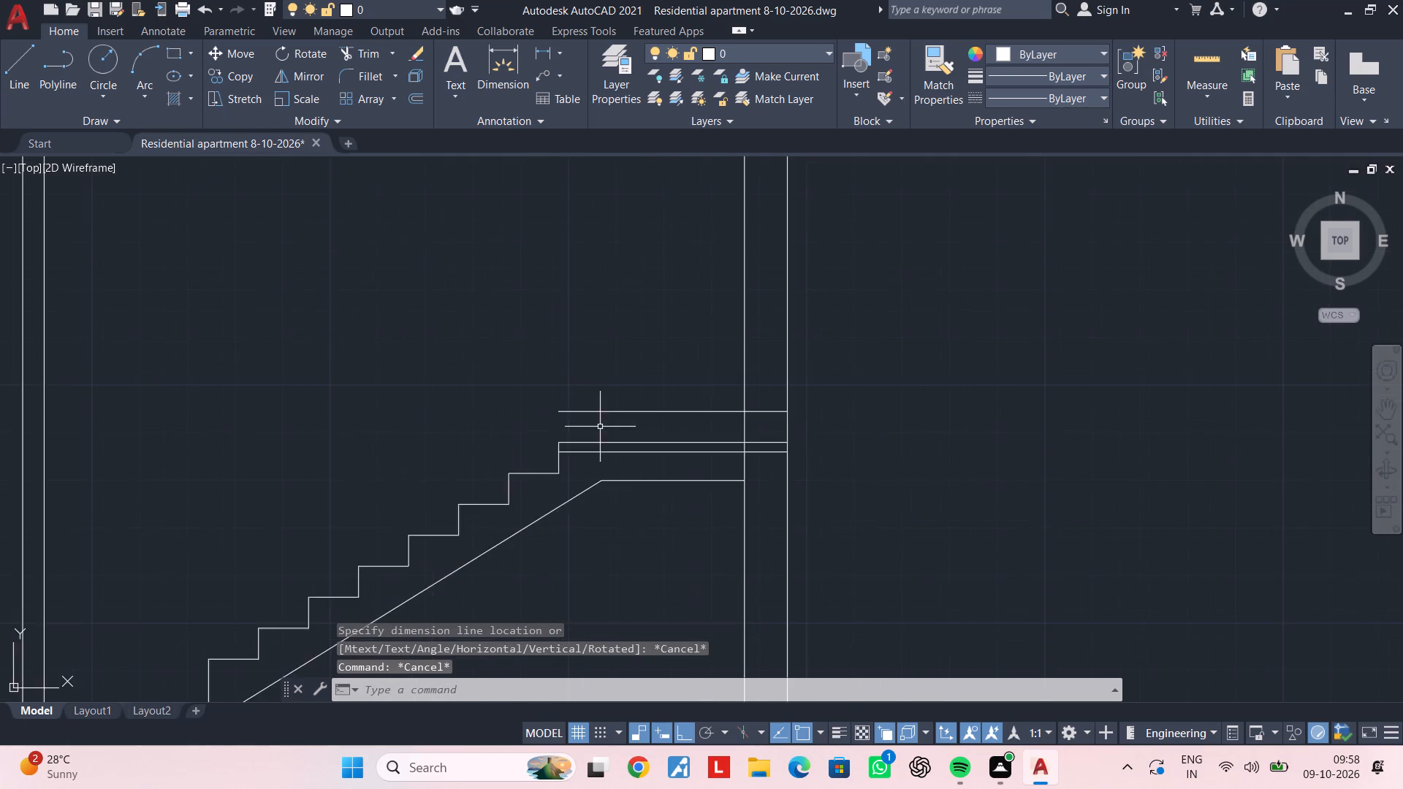
scroll(598, 427, "down", 2)
middle_click_drag(596, 424, 601, 327)
scroll(594, 332, "up", 3)
middle_click_drag(593, 332, 594, 413)
key("Escape")
key("Escape")
type("pl")
key("space")
scroll(571, 389, "up", 3)
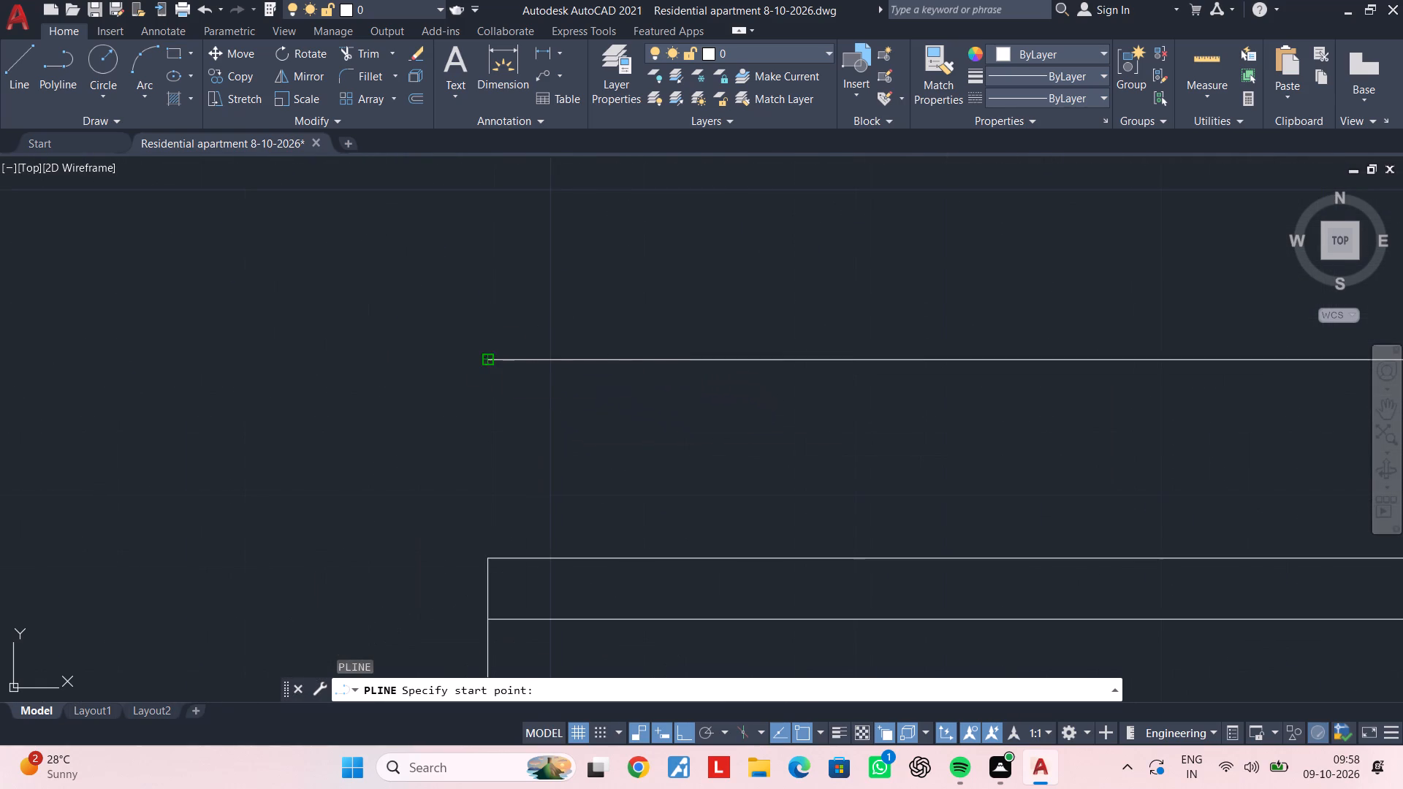
left_click(493, 359)
scroll(489, 208, "down", 2)
middle_click_drag(489, 208, 490, 401)
scroll(485, 376, "down", 1)
type("6.5\"")
key("Return")
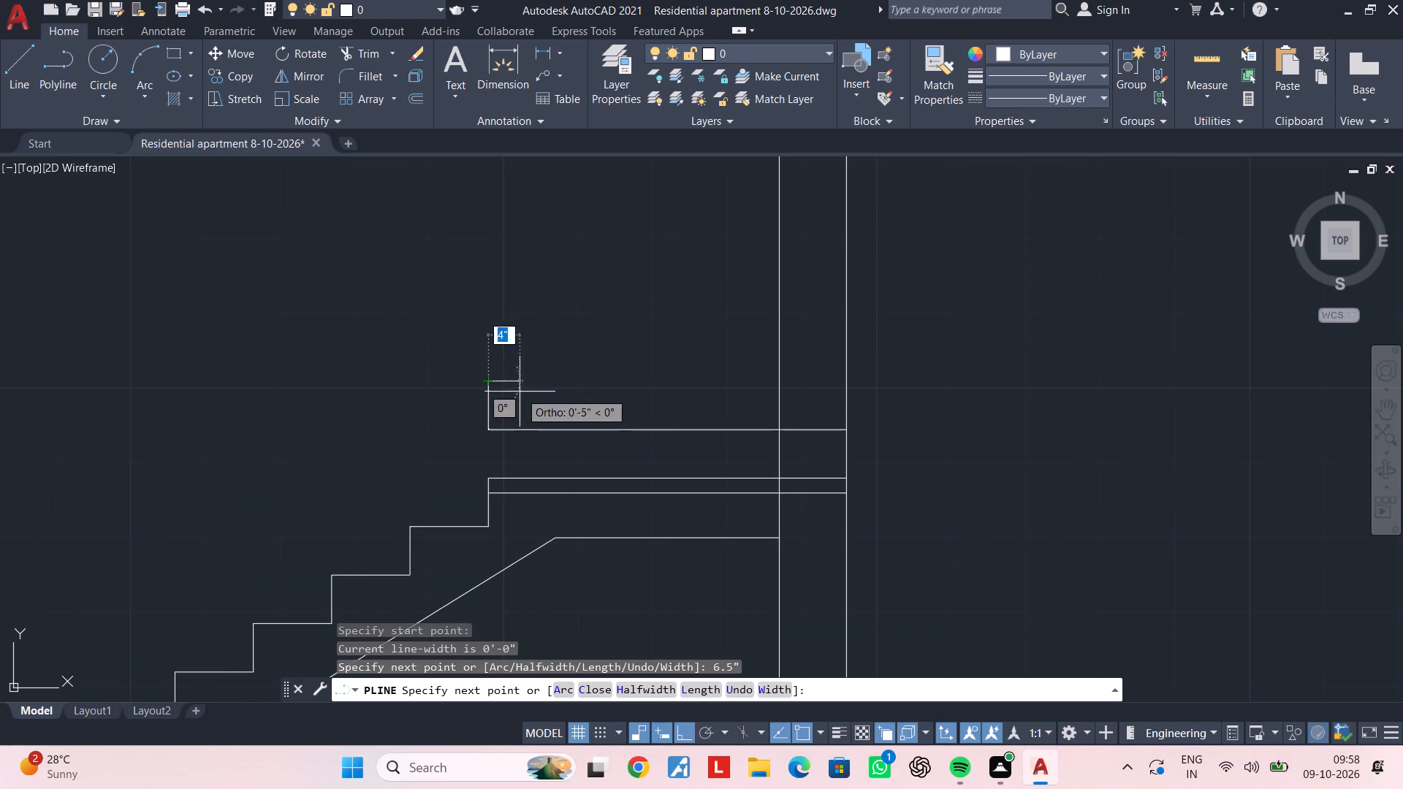
type("10.5\"")
key("Return")
Continue the flight polyline with the second and third steps, each with a 6.5" riser and 10.5" tread.
middle_click_drag(448, 335, 462, 546)
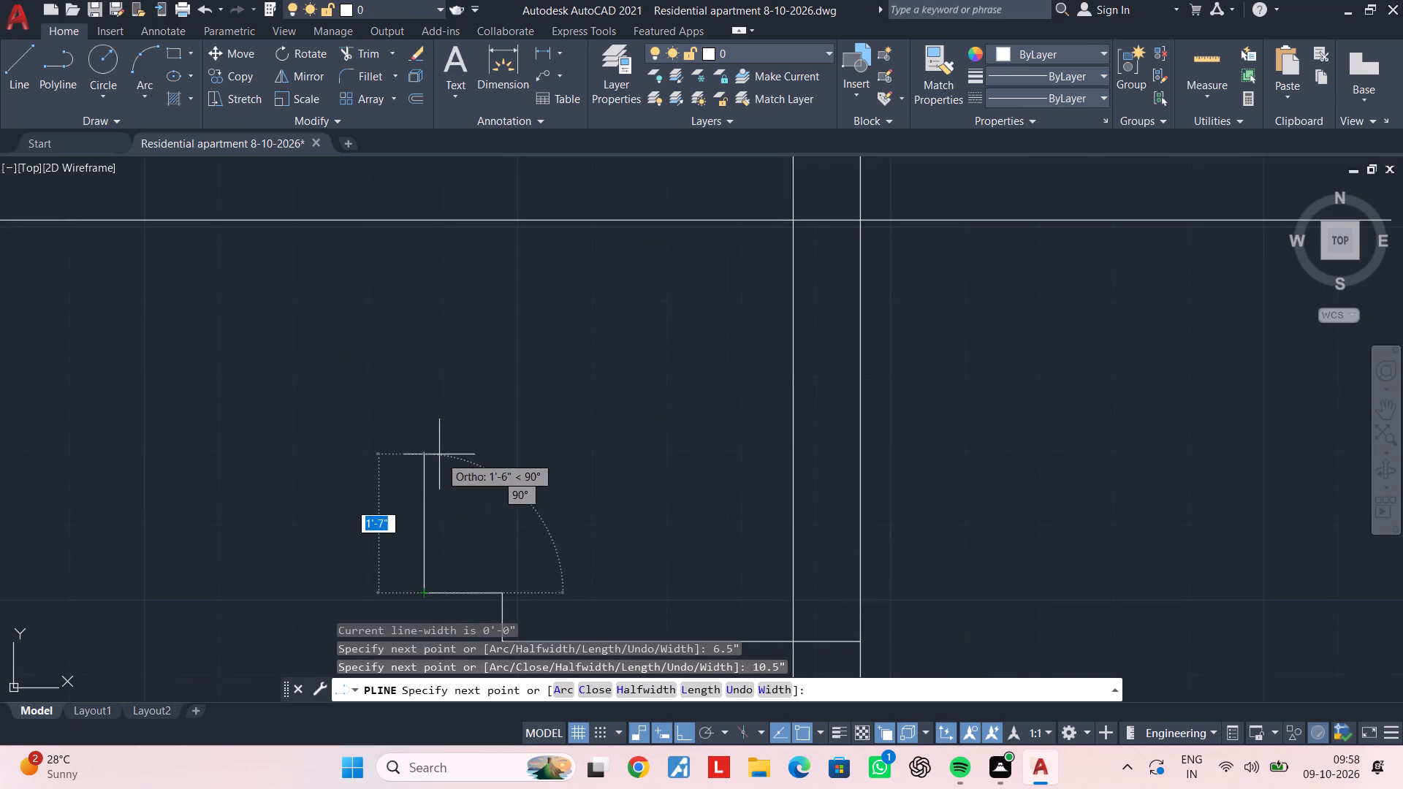
type("6.5\"")
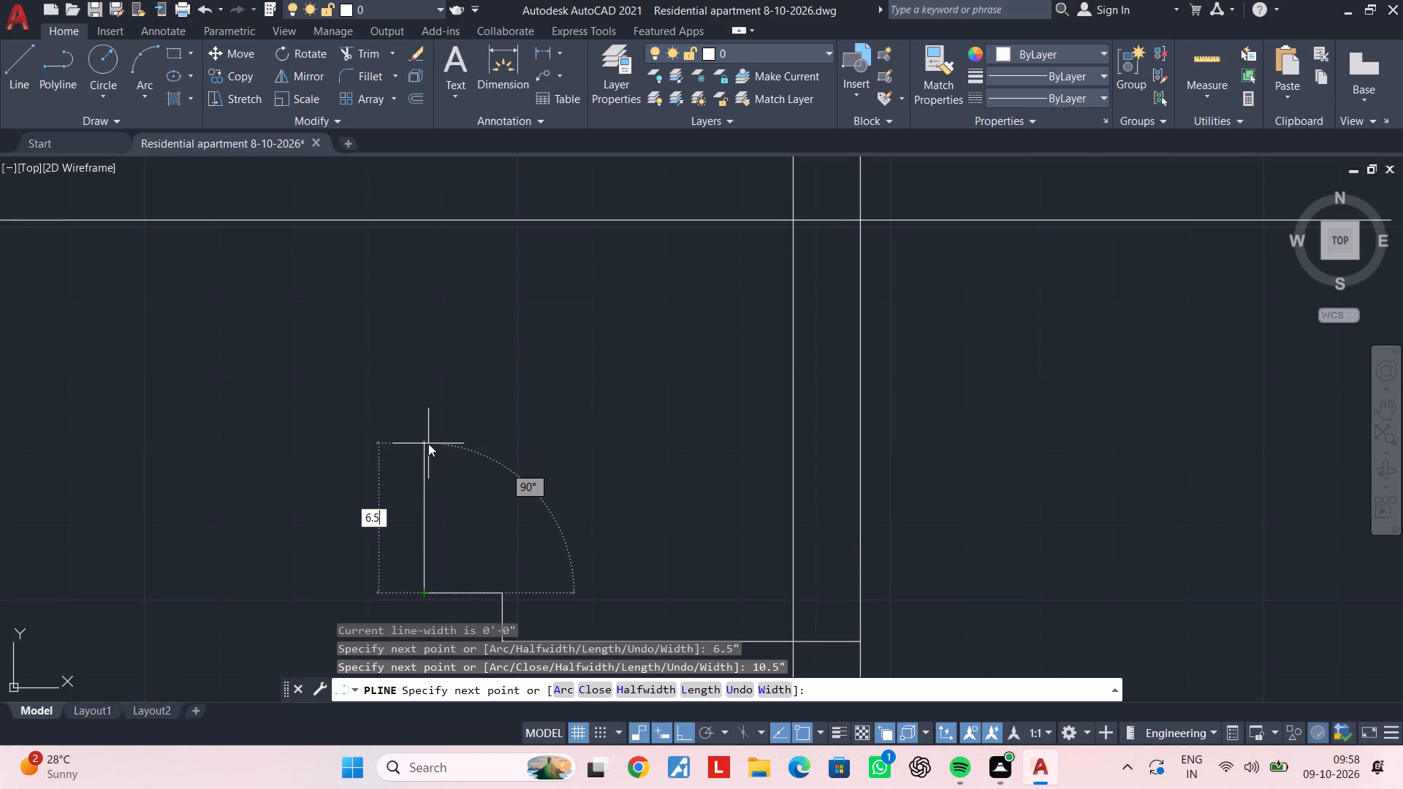
key("Return")
type("10.5\"")
key("Return")
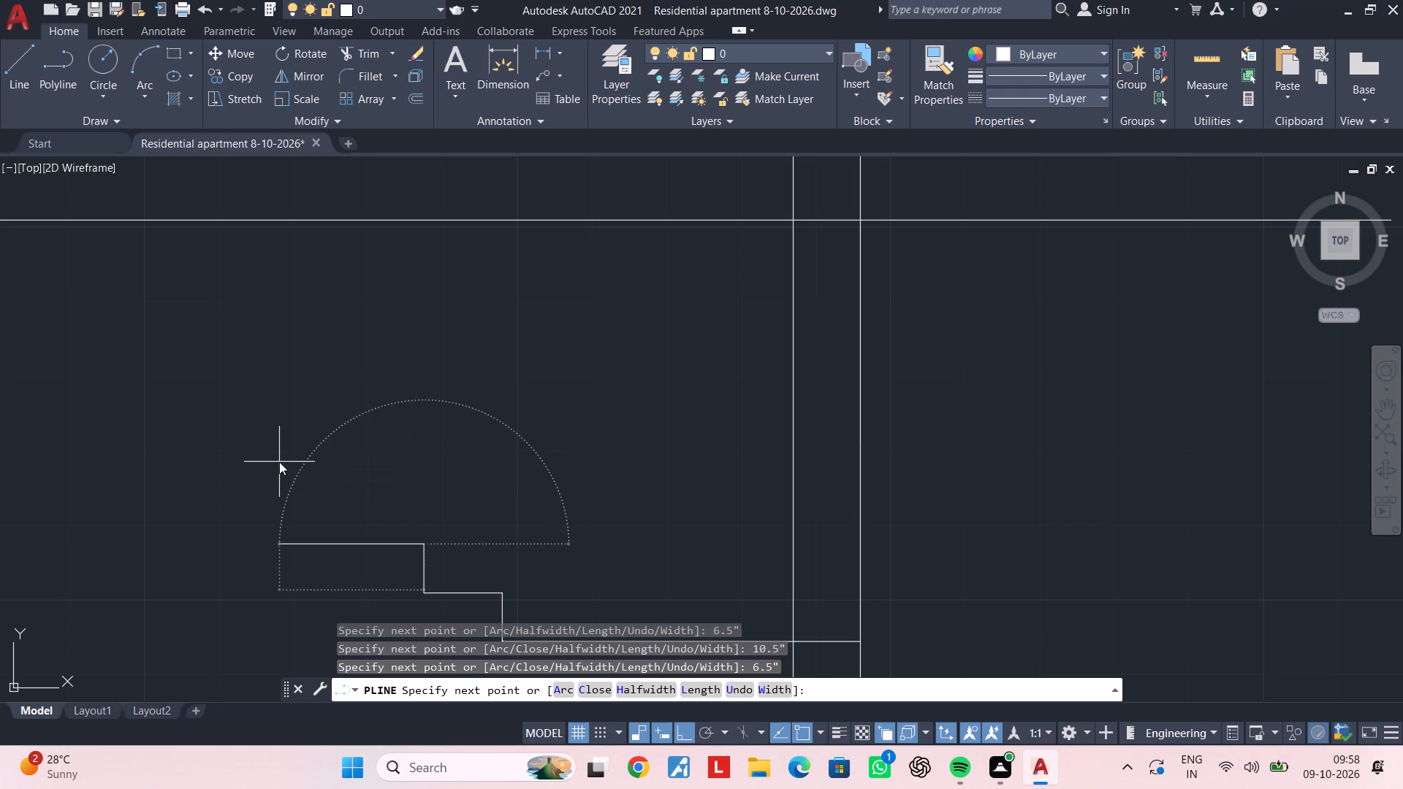
type("6.5\"")
key("Return")
type("10.5\"")
key("Return")
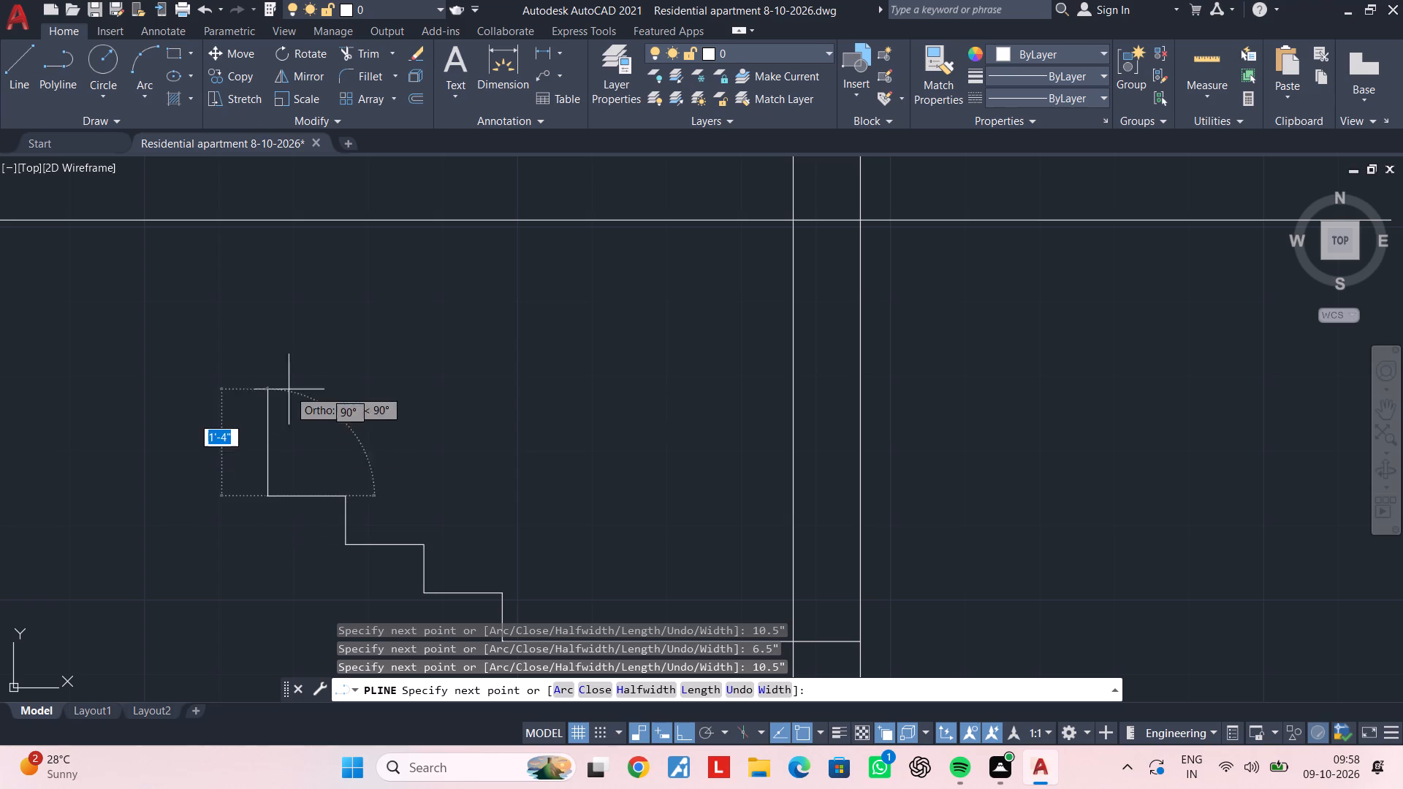
Add the fourth step to the flight polyline with a 6.5" riser and a 10.5" tread.
type("6.5|\"")
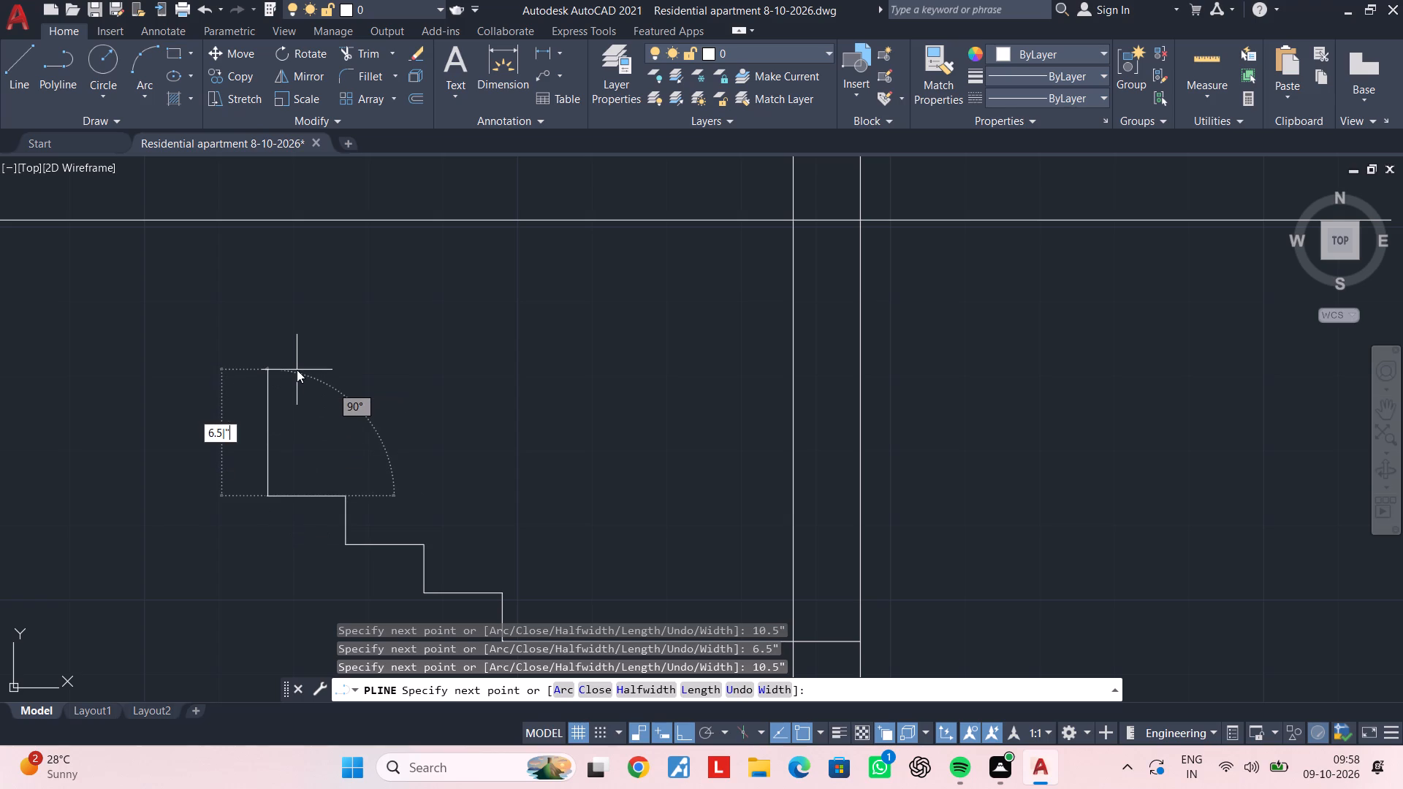
key("Return")
key("BackSpace")
key("BackSpace")
key("BackSpace")
type("6.5\"")
key("Return")
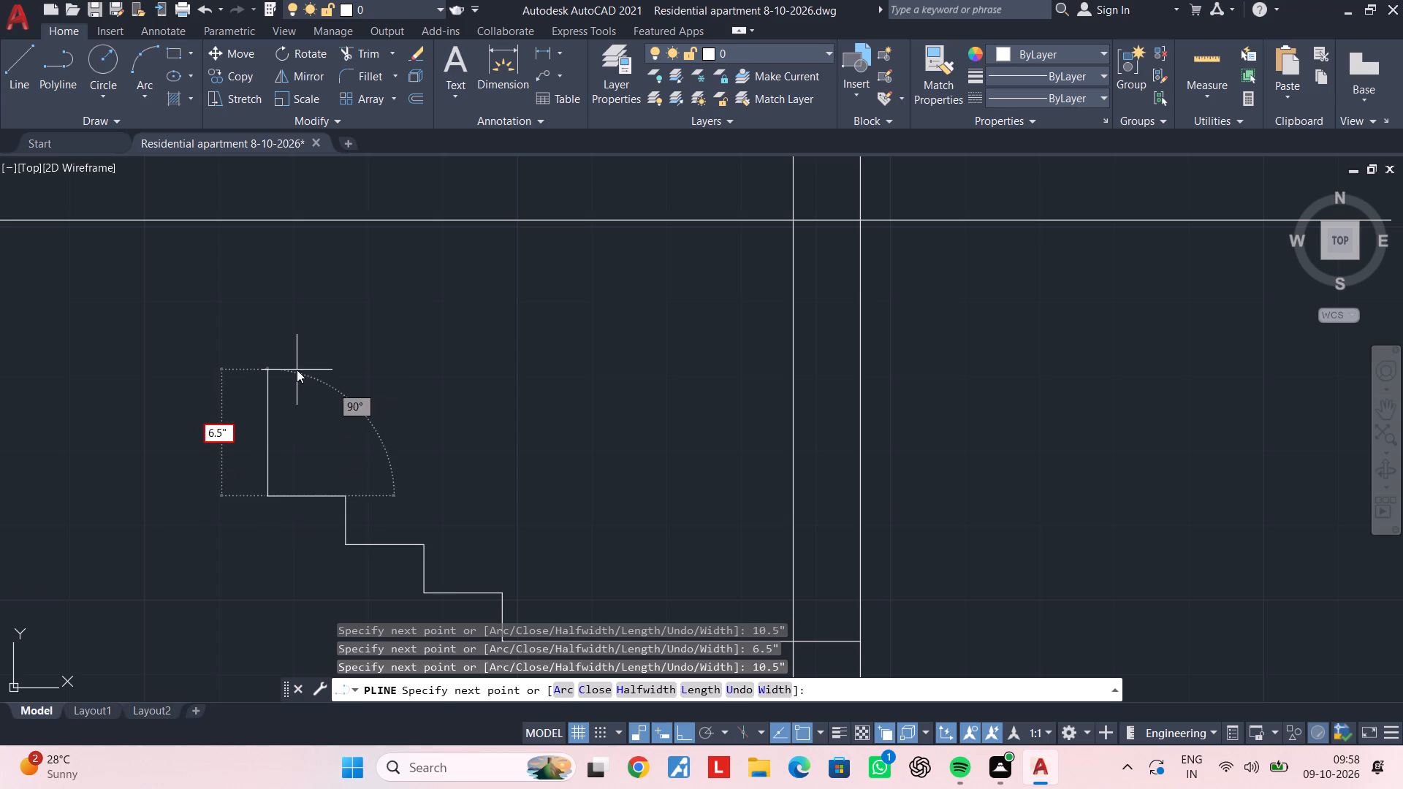
type("10.5\"")
key("Return")
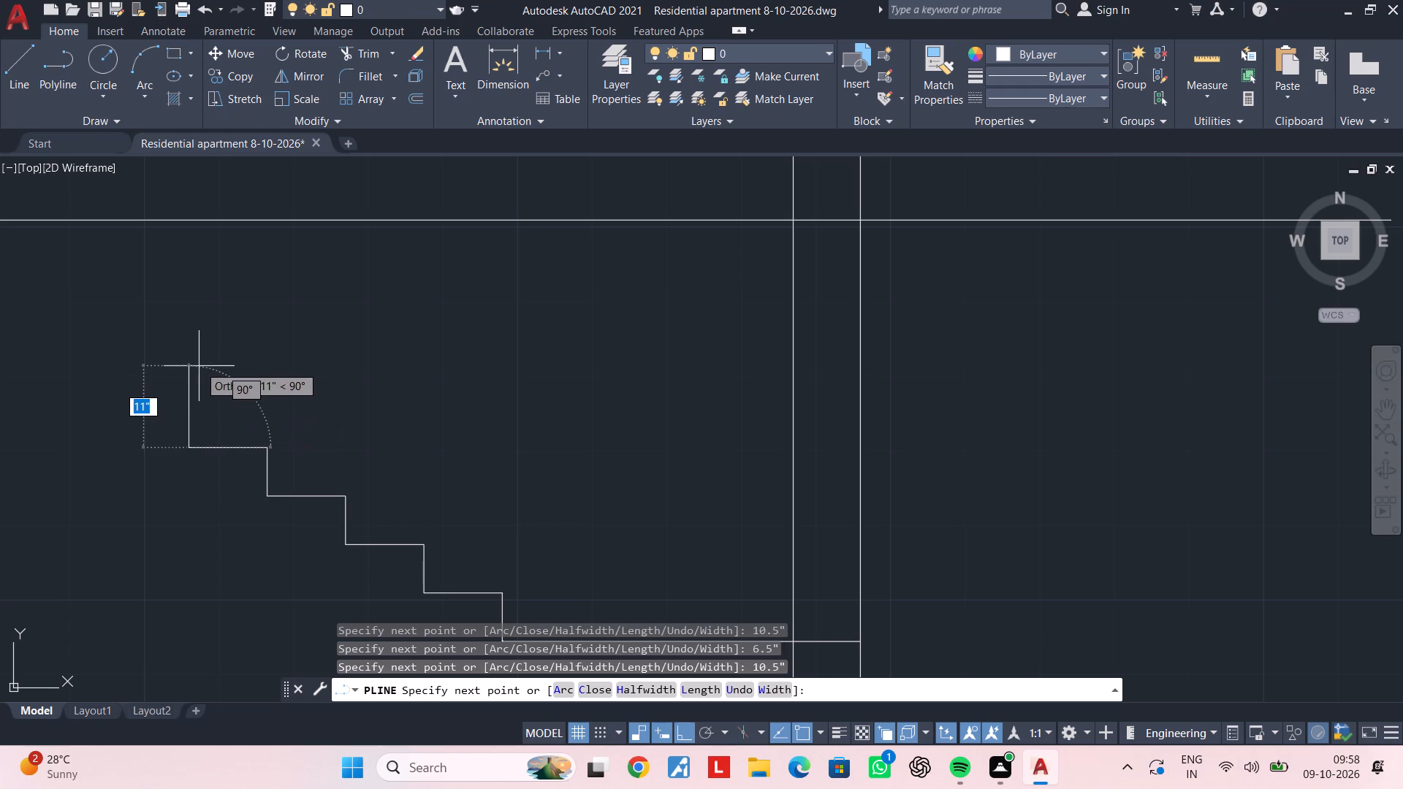
Add the fifth step to the flight polyline with a 6.5" riser and a 10.5" tread.
key("6")
key("period")
key("5")
type("|\"")
key("Return")
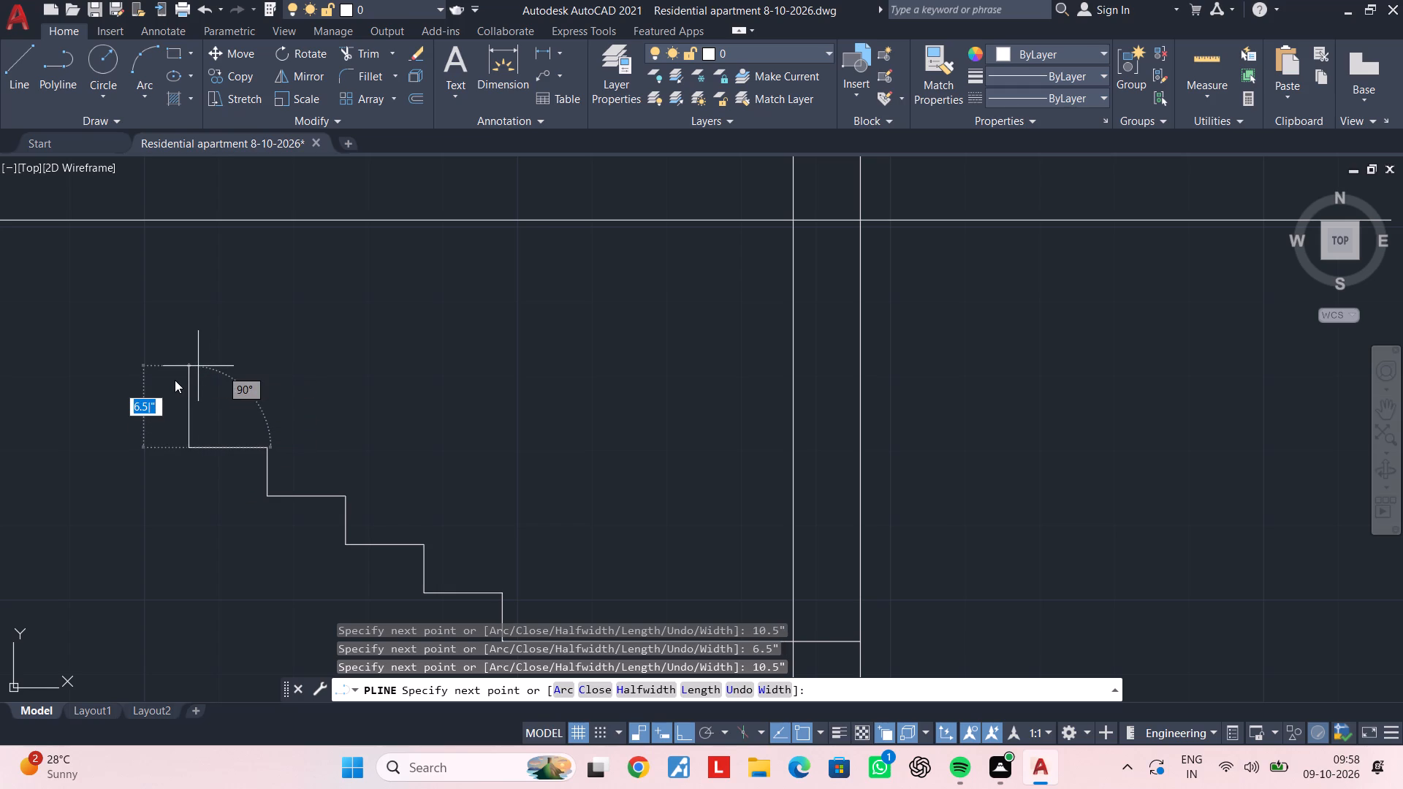
key("BackSpace")
key("BackSpace")
key("BackSpace")
type("6.5")
key("BackSpace")
key("BackSpace")
key("BackSpace")
key("BackSpace")
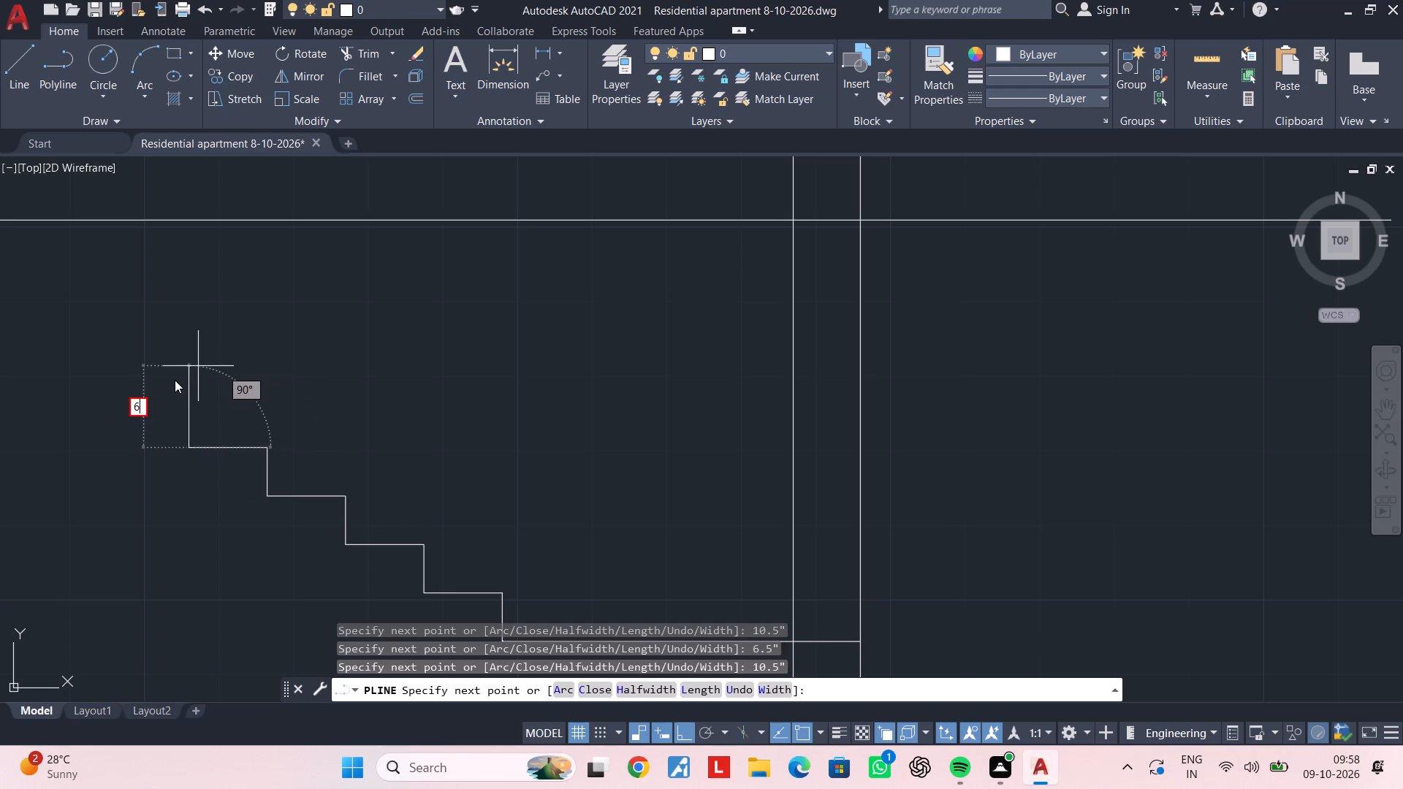
type("6.5\"")
key("Return")
middle_click_drag(219, 367, 767, 396)
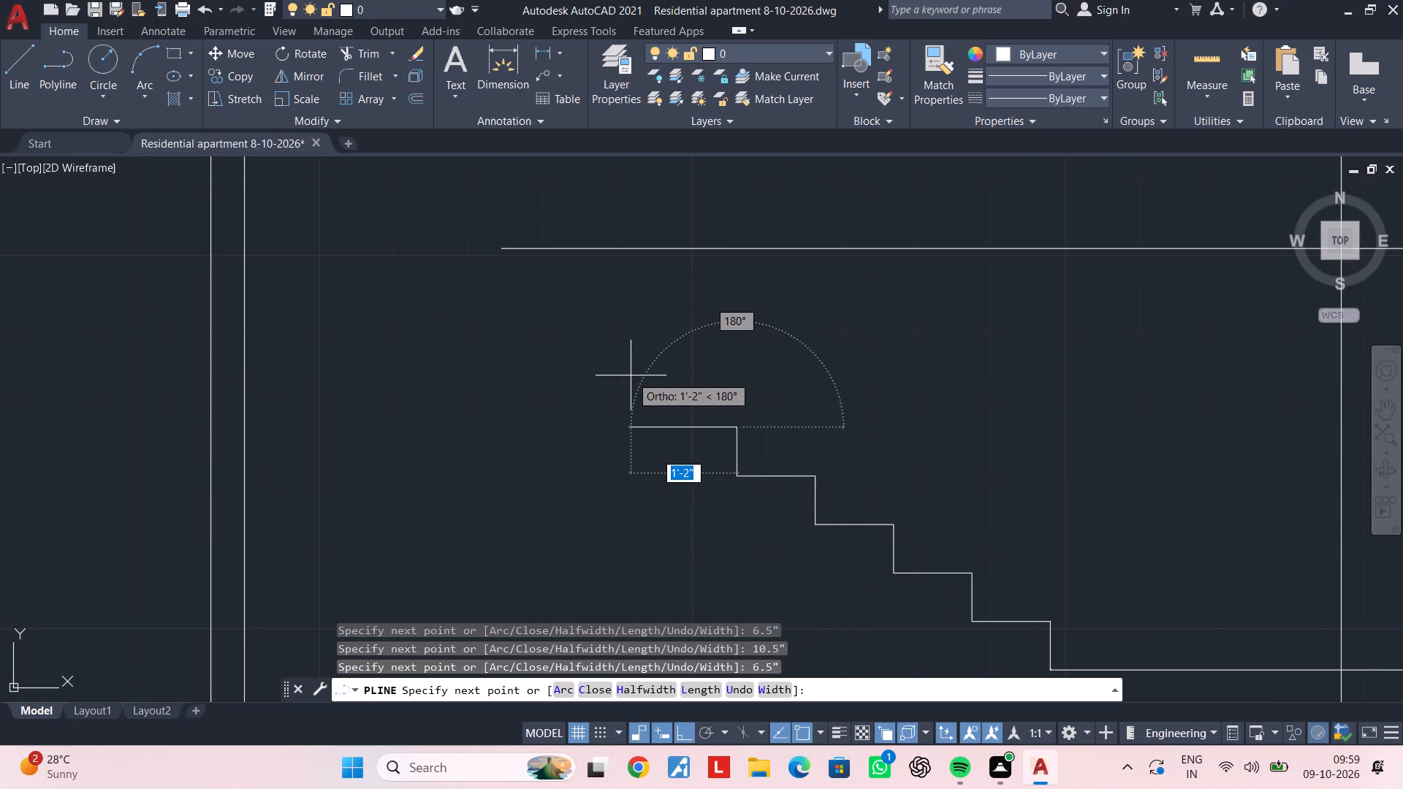
type("10.5\"")
key("Return")
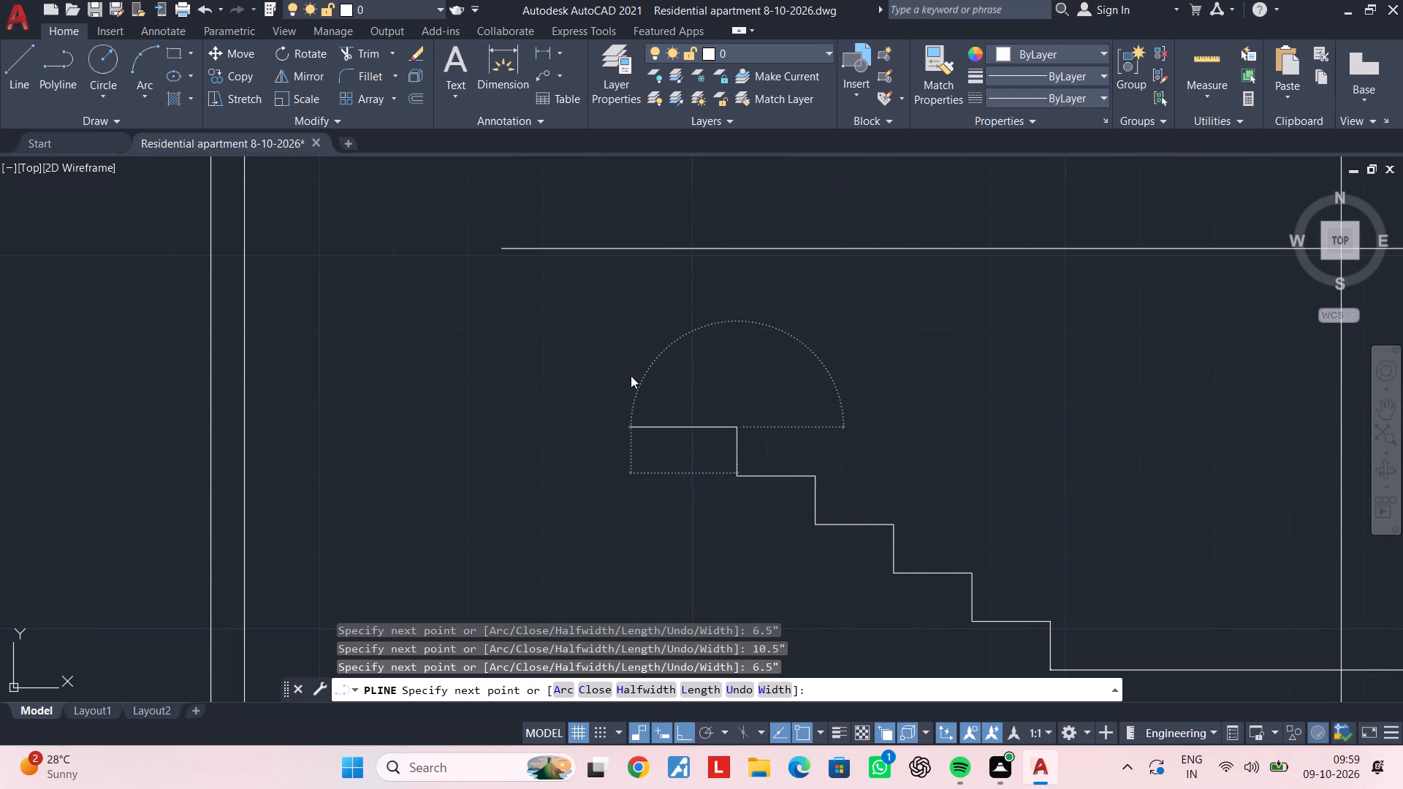
Continue the flight polyline with the sixth and seventh steps, each with a 6.5" riser and 10.5" tread.
type("6.5\"")
key("Return")
type("10.5\"")
key("Return")
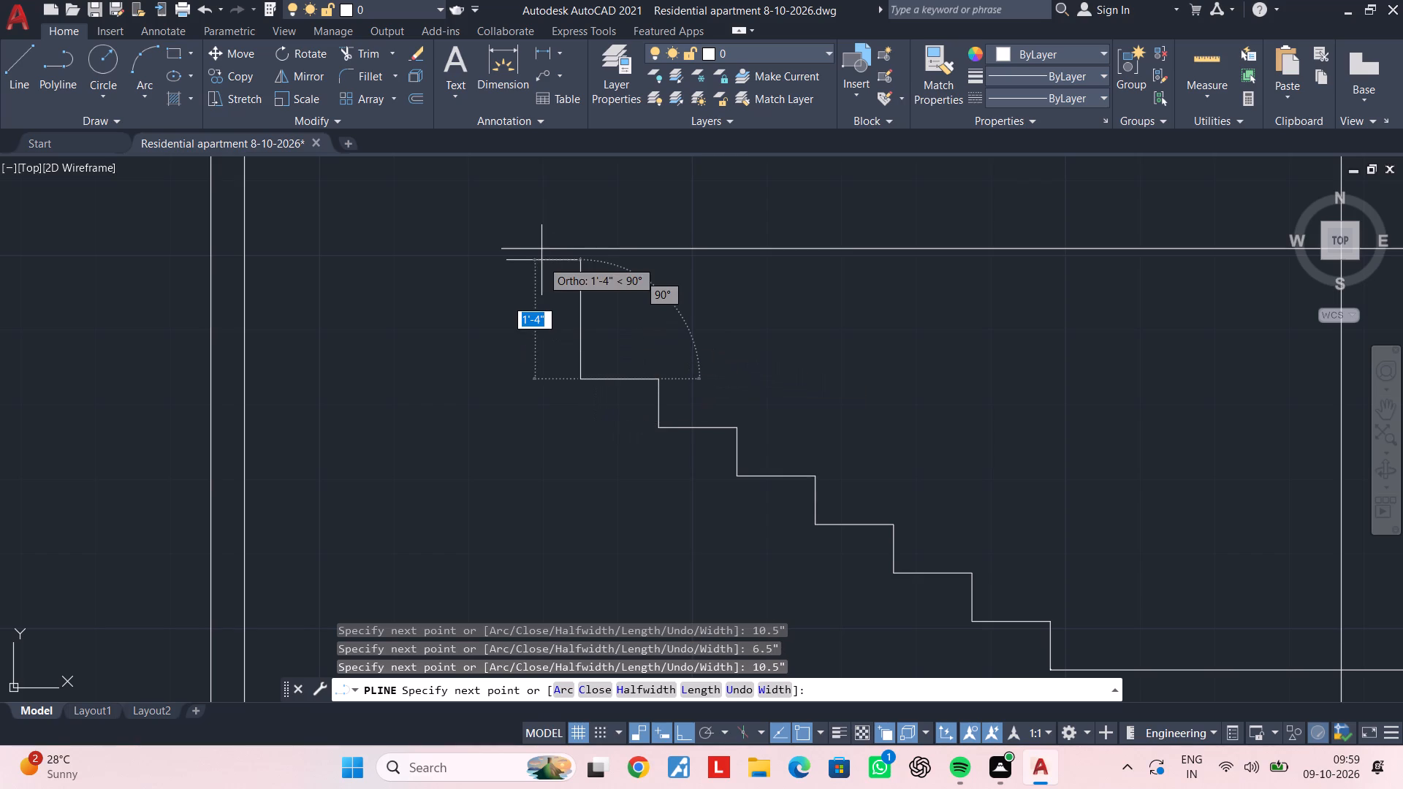
type("6.5\"")
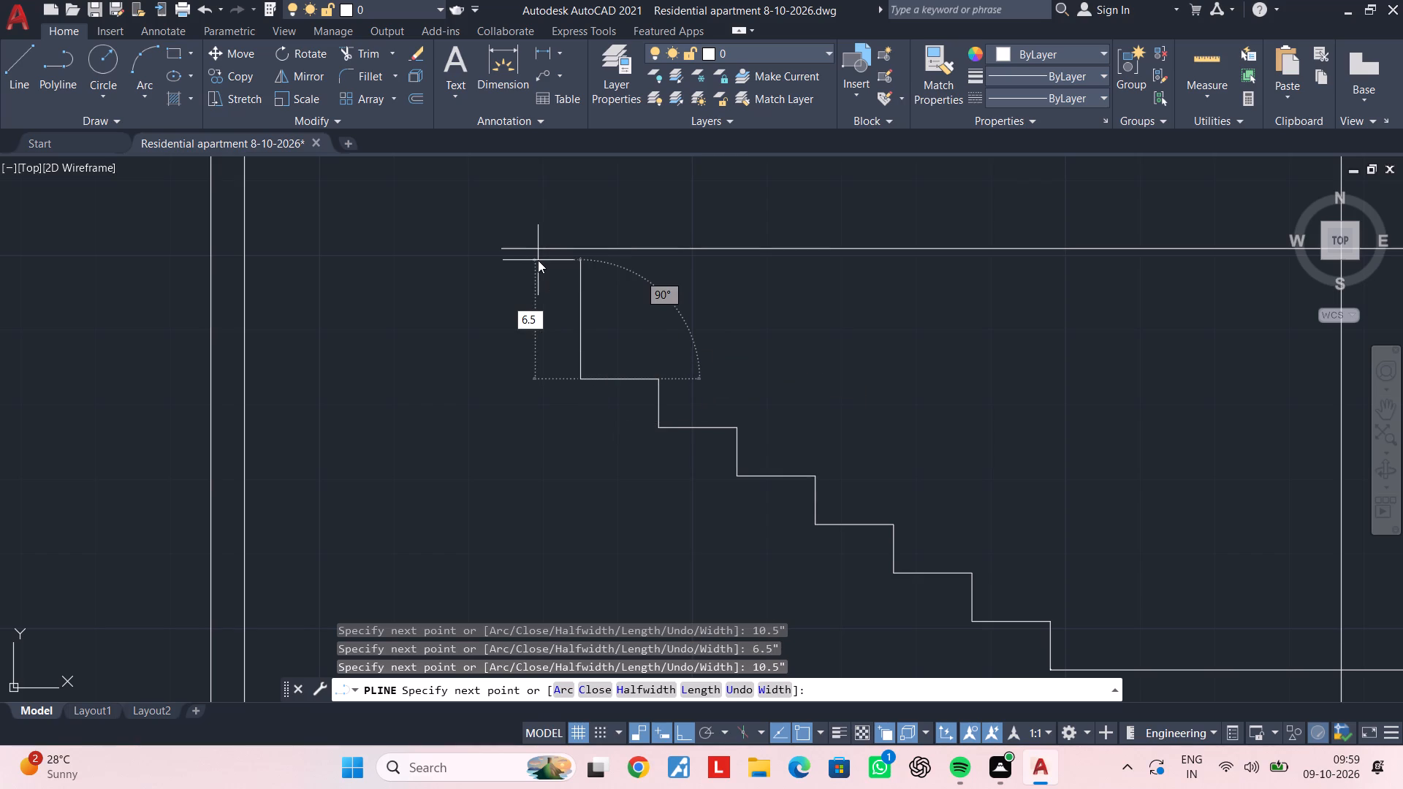
key("Return")
type("10")
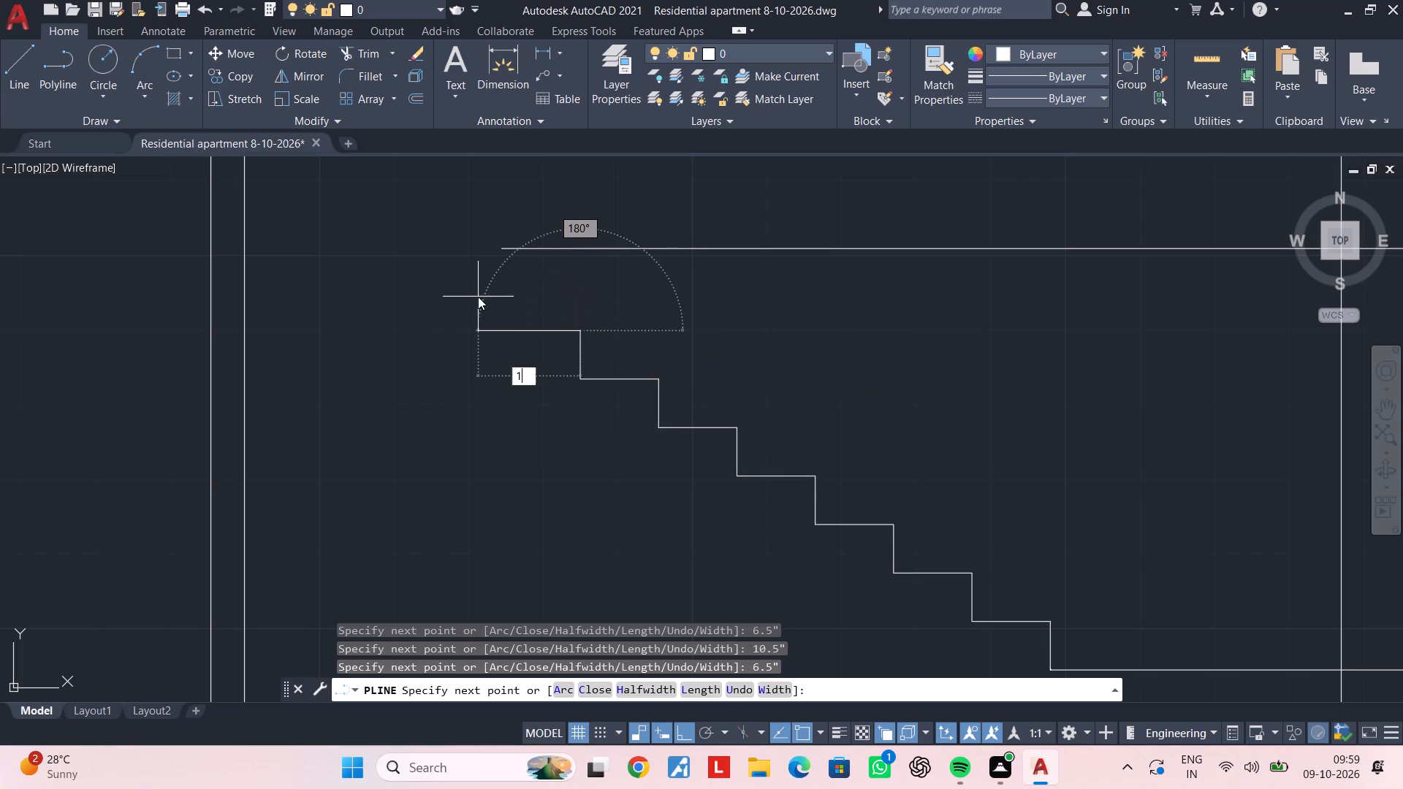
type(".5")
key("shift+quotedbl")
key("Return")
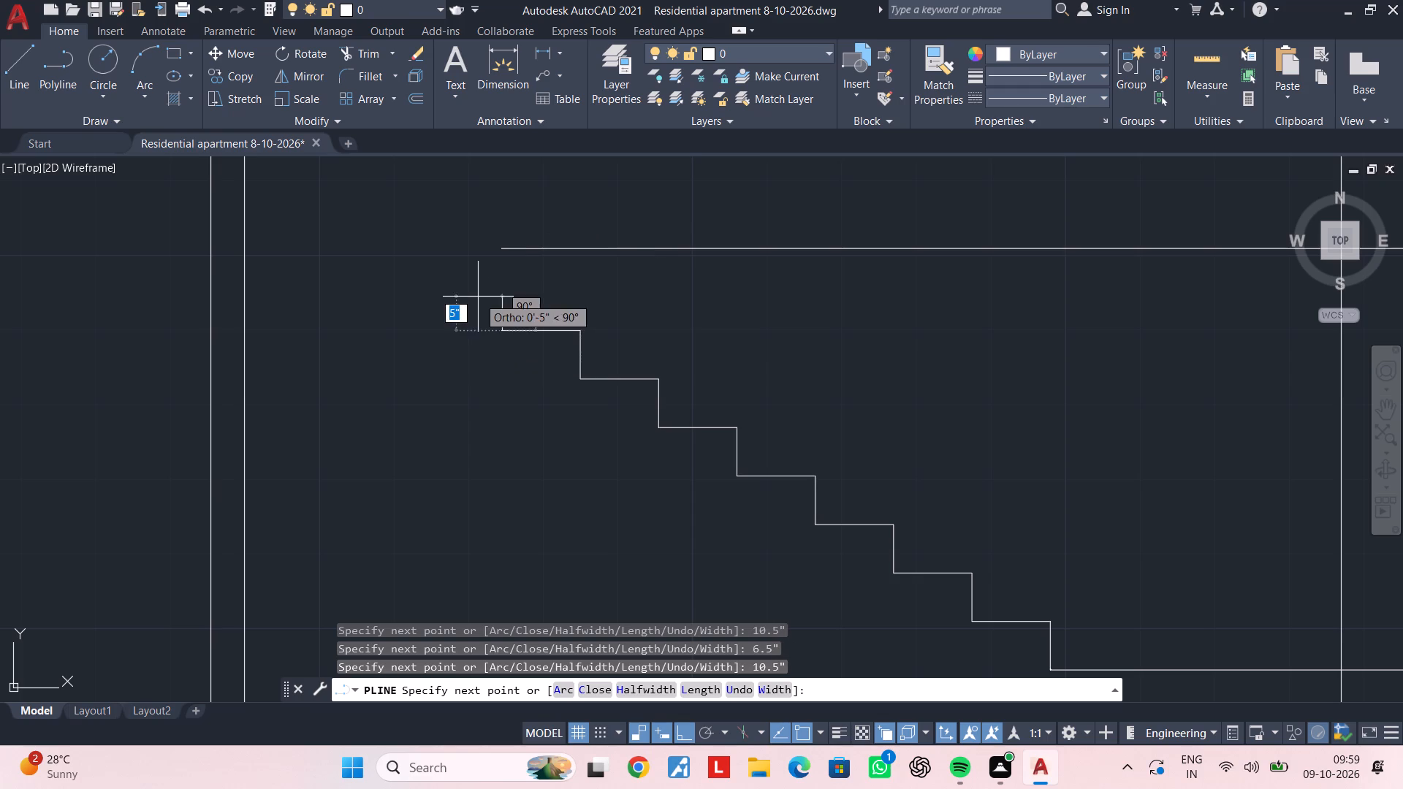
Draw the flight's last riser up past the horizontal line at the next floor level and end the polyline.
left_click(514, 198)
key("Escape")
key("Escape")
scroll(682, 398, "down", 3)
key("Escape")
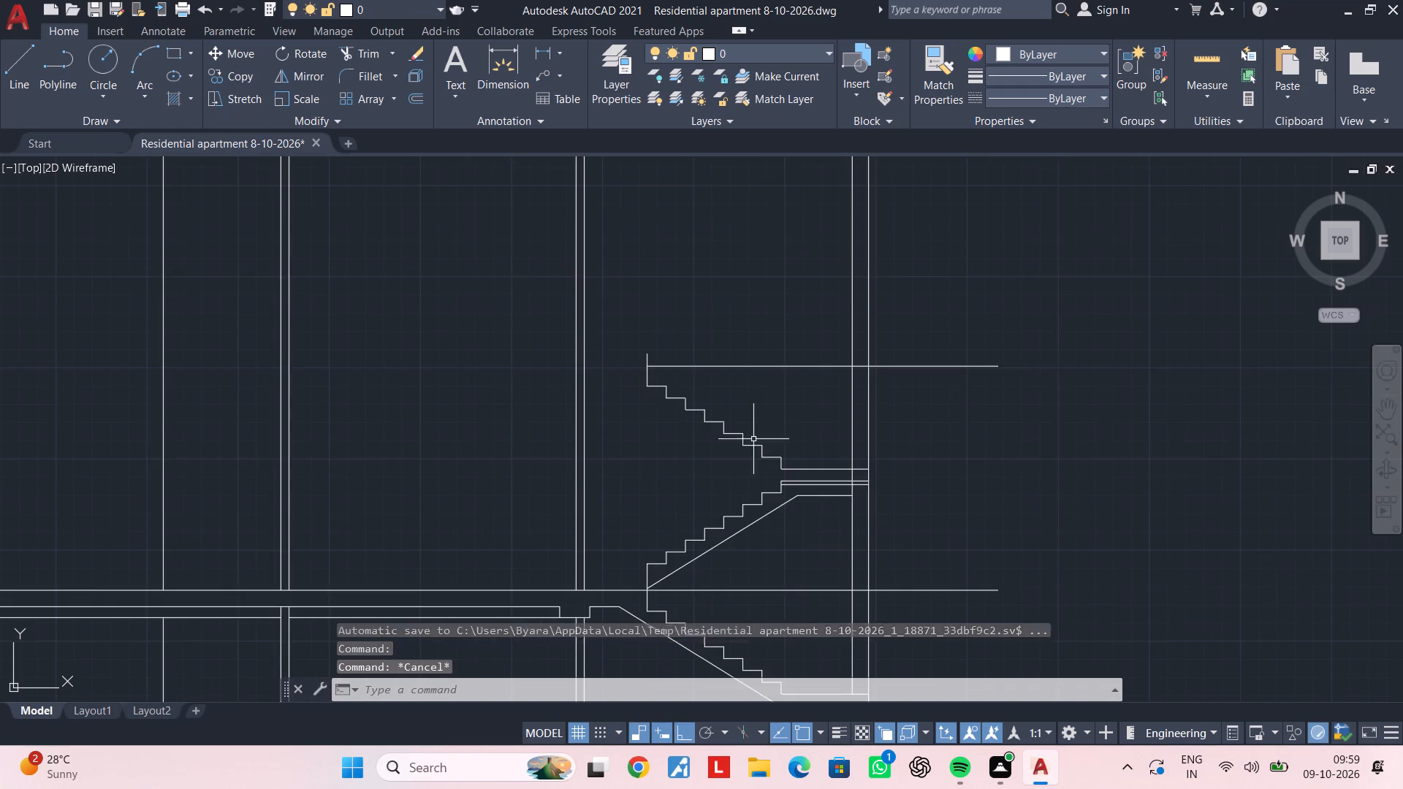
Examine the redrawn upper flight, its mid-landing and the adjoining floor slab against the storey below.
key("Escape")
middle_click_drag(751, 441, 720, 323)
key("Escape")
key("Escape")
key("Escape")
middle_click_drag(804, 370, 658, 374)
scroll(640, 378, "up", 2)
middle_click_drag(598, 389, 736, 403)
key("Escape")
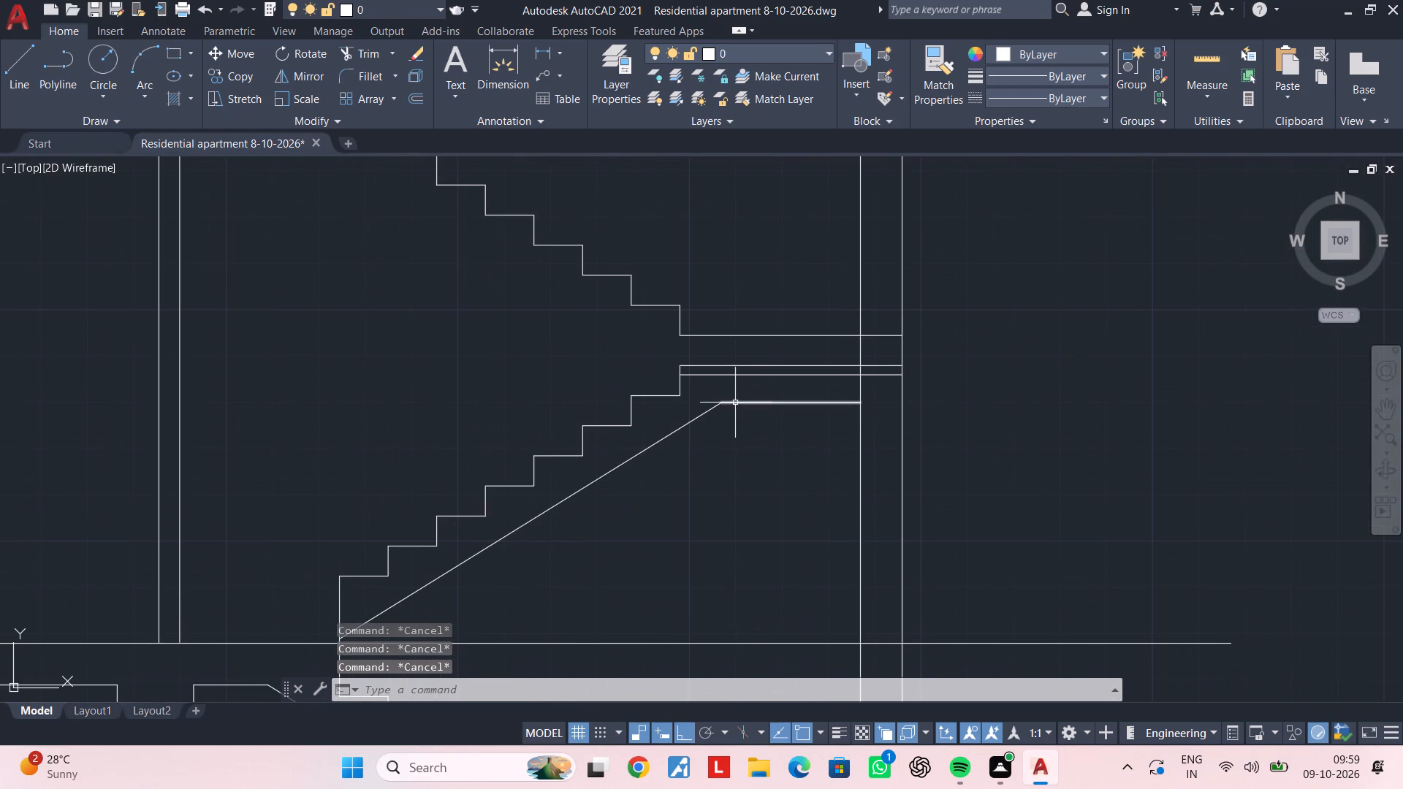
key("Escape")
key("Escape")
key("Escape")
key("Escape")
key("Escape")
key("Escape")
key("Escape")
key("Escape")
key("Escape")
key("Escape")
key("Escape")
key("Escape")
middle_click_drag(701, 379, 795, 530)
middle_click_drag(544, 415, 736, 419)
key("Escape")
key("Escape")
scroll(718, 411, "down", 2)
middle_click_drag(718, 411, 729, 337)
key("Escape")
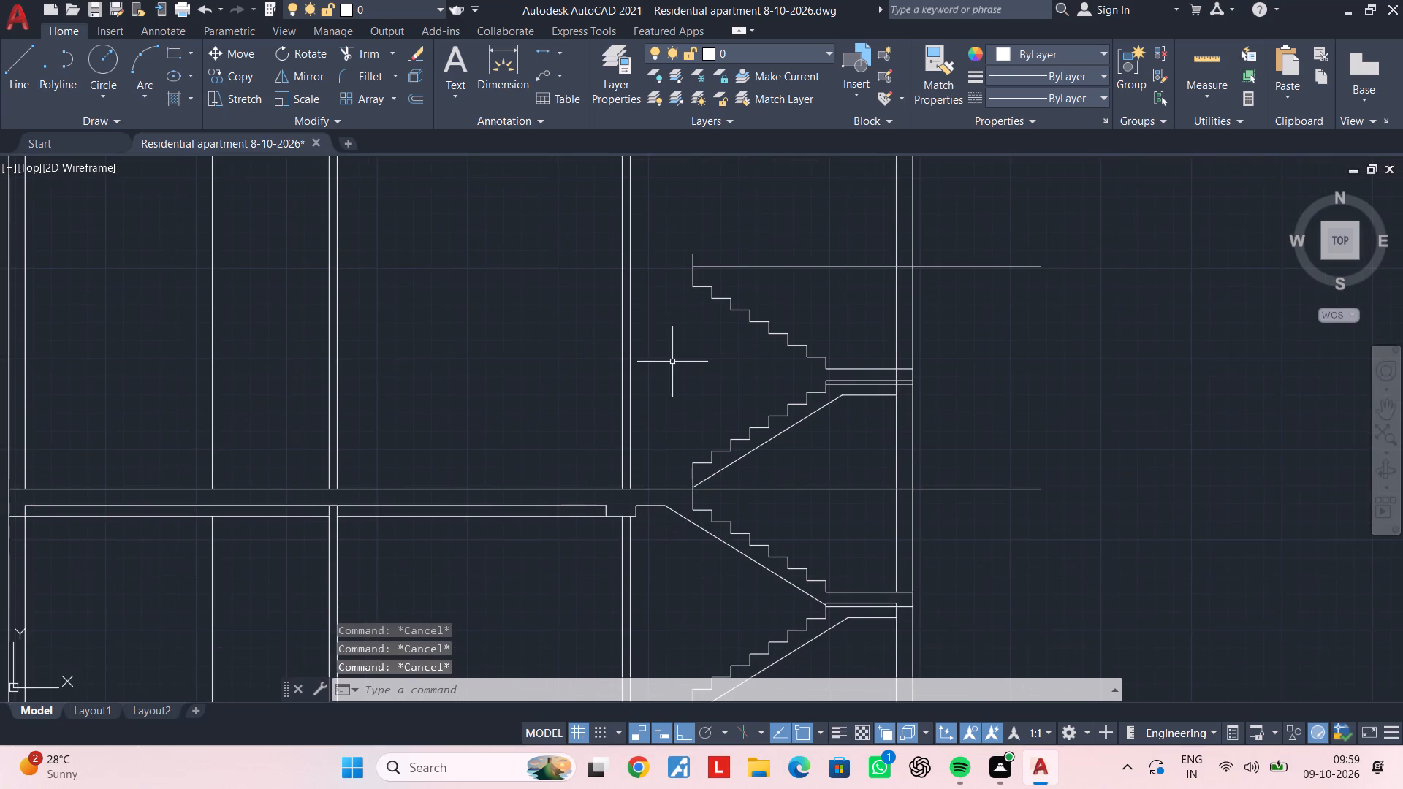
middle_click_drag(673, 359, 688, 318)
key("Escape")
middle_click_drag(660, 348, 648, 479)
key("Escape")
middle_click_drag(554, 434, 711, 364)
key("Escape")
middle_click_drag(668, 375, 672, 338)
key("Escape")
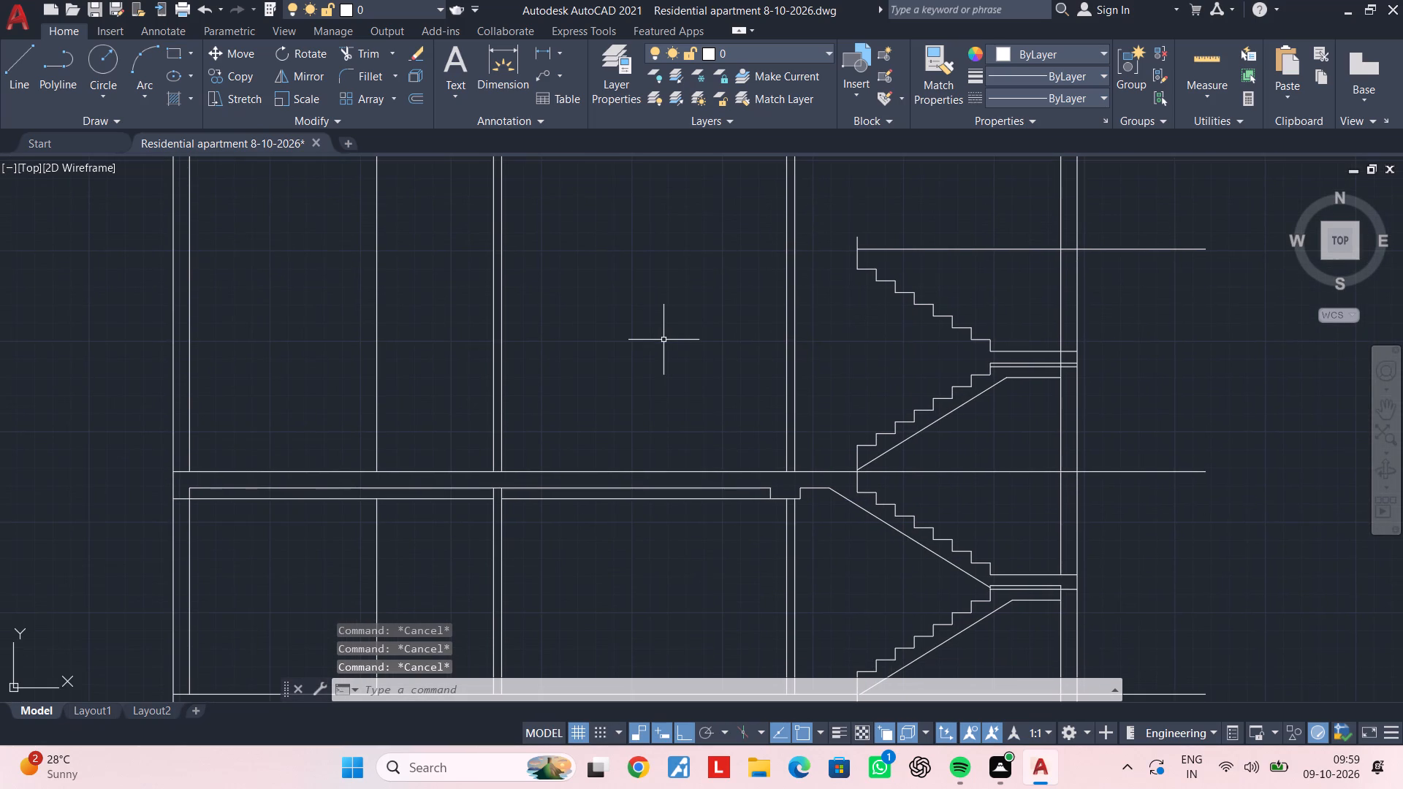
key("Escape")
key("Escape")
key("Escape")
Offset the top storey's floor line 9'6" upward to form the underside of the slab above.
type("of")
key("space")
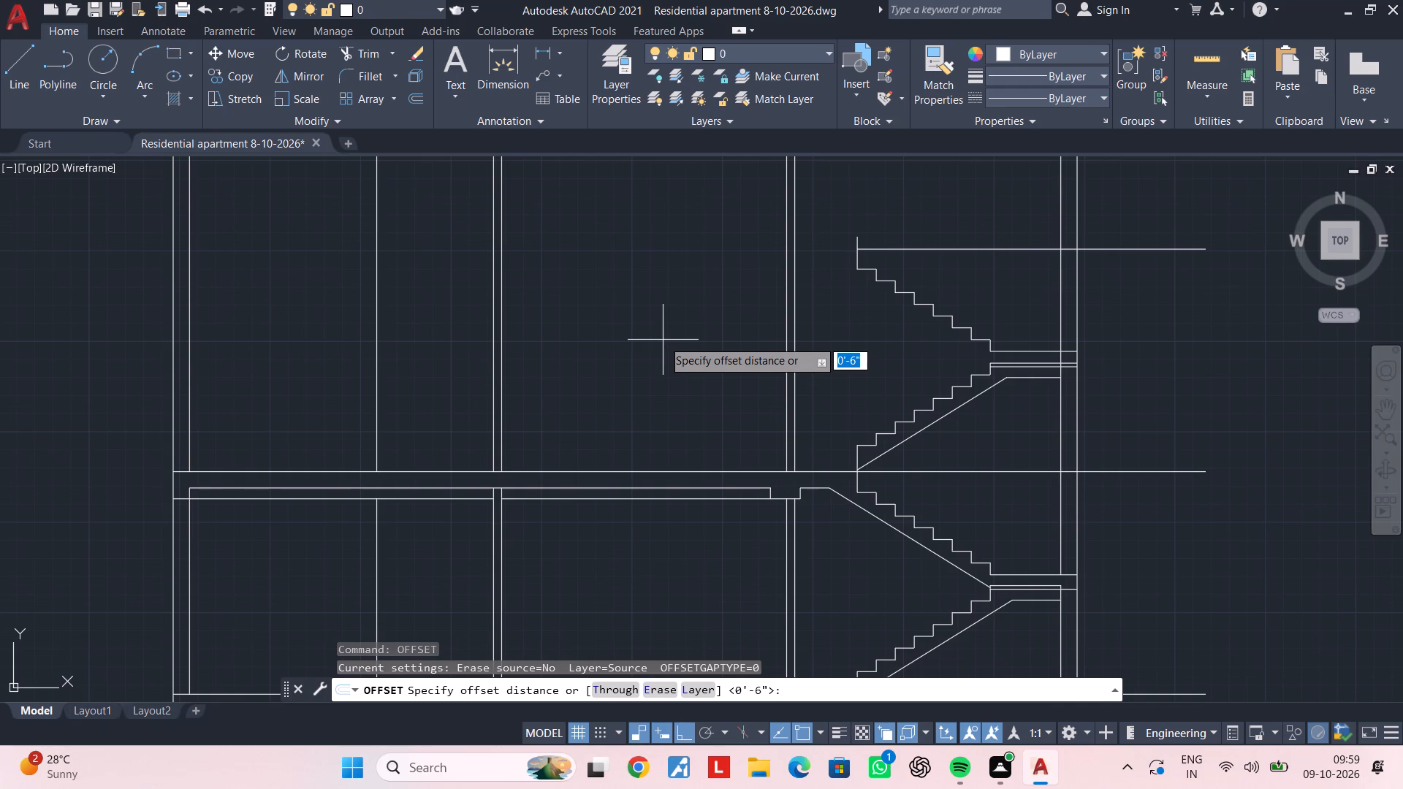
type("9'")
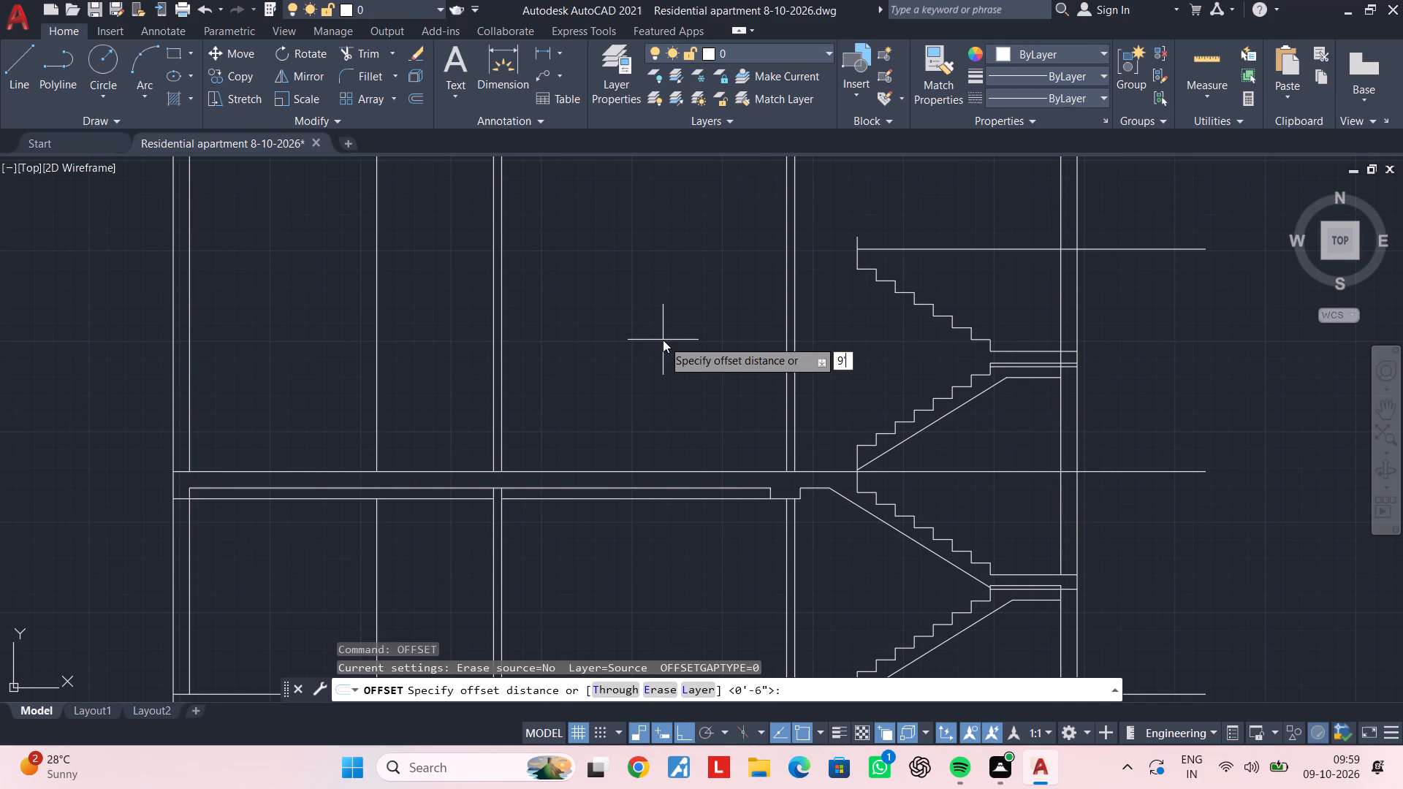
type("6\"")
key("Return")
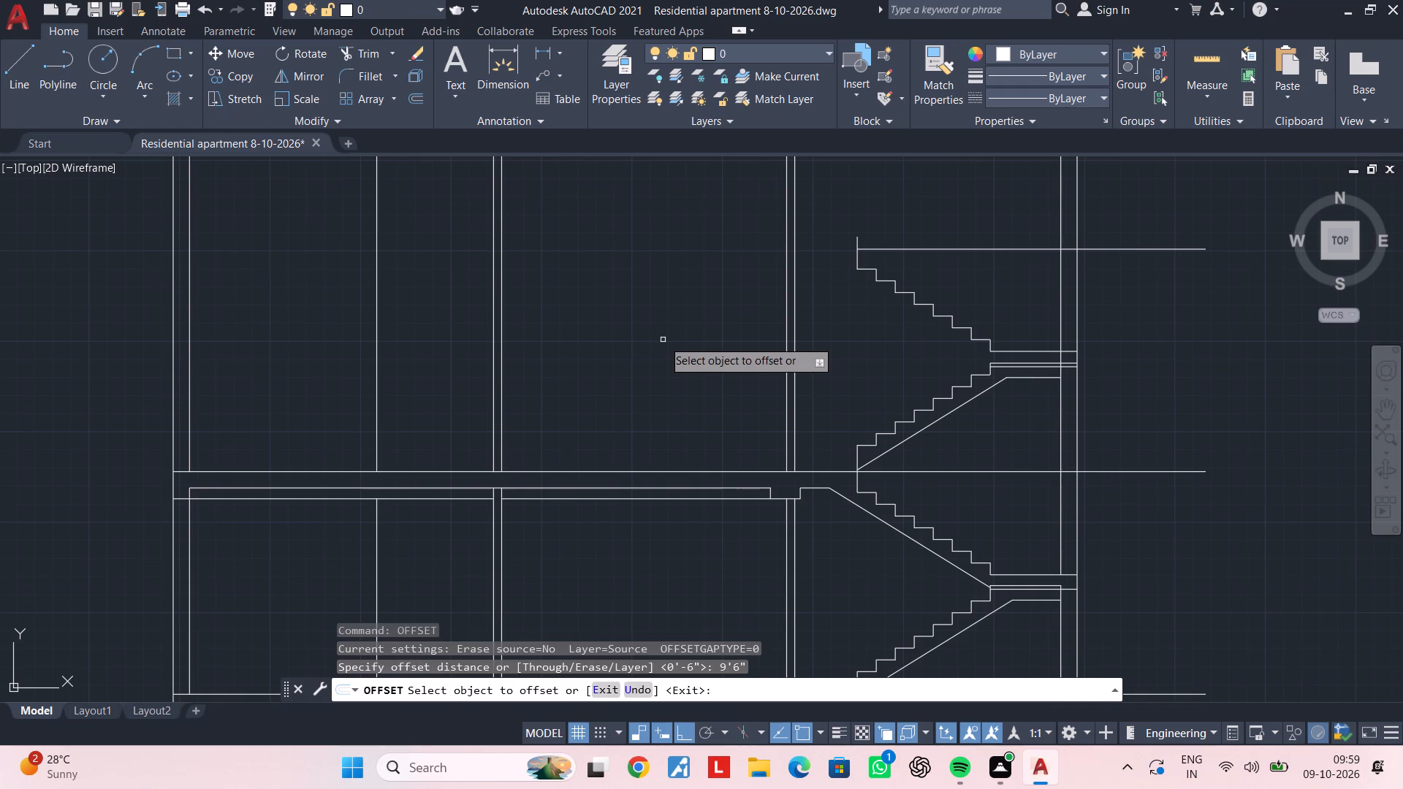
left_click(623, 469)
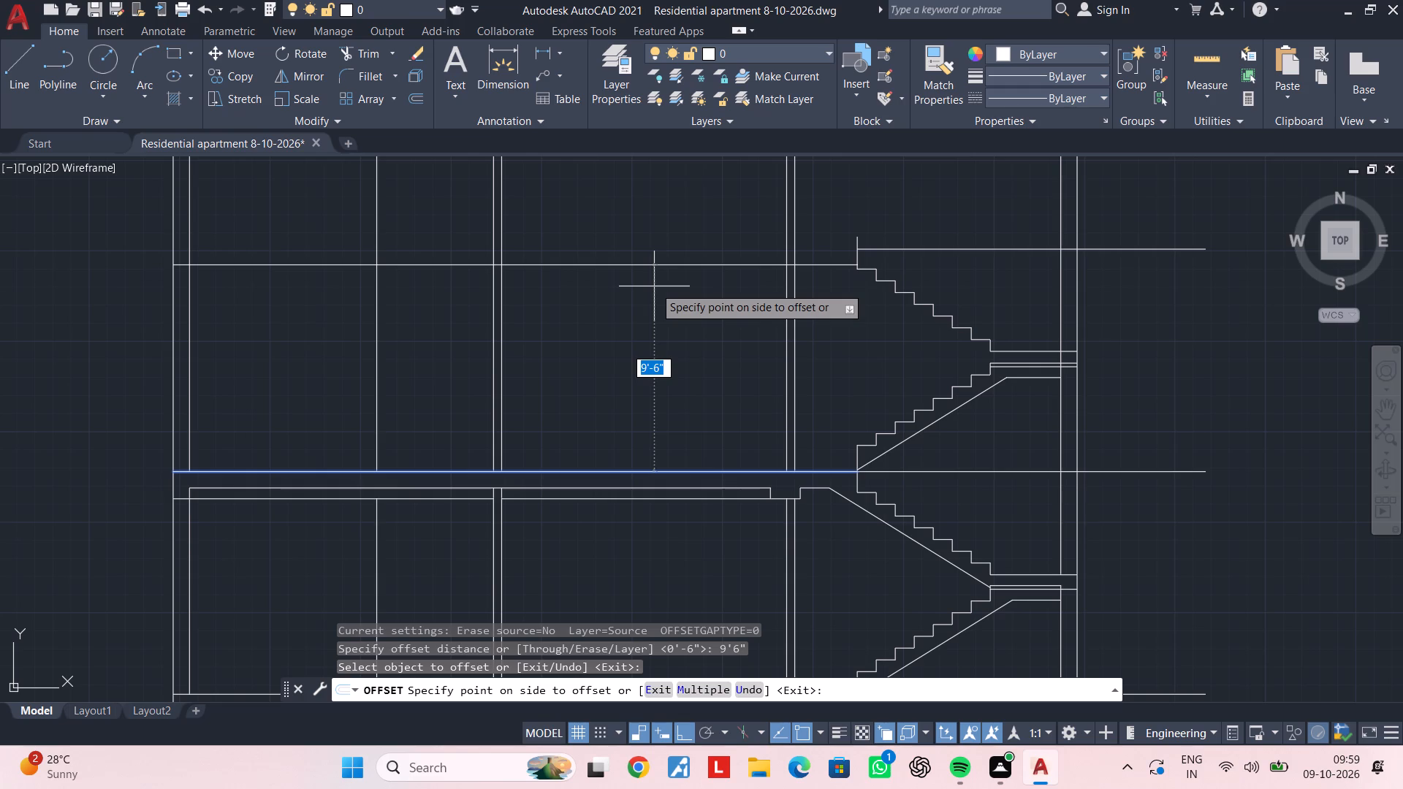
left_click(654, 286)
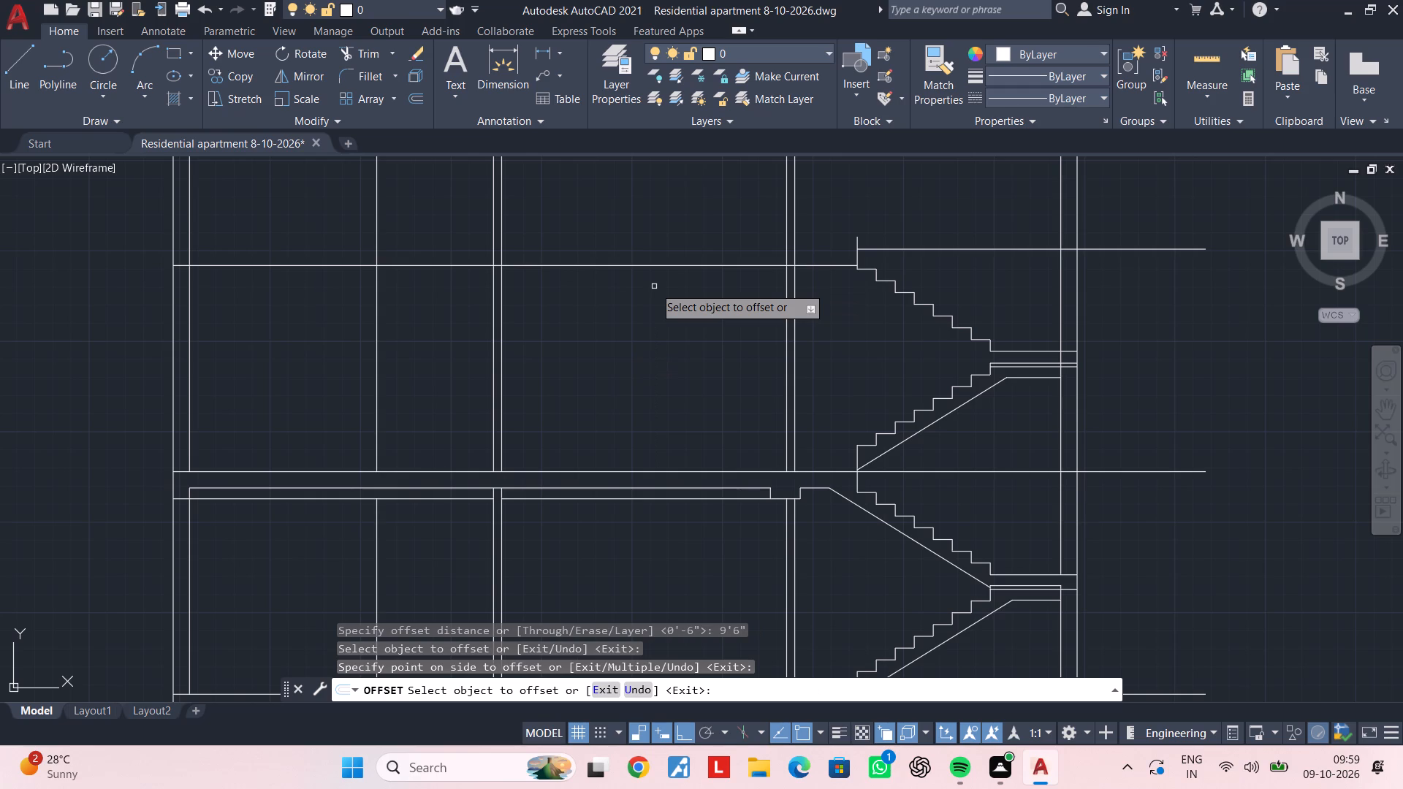
key("space")
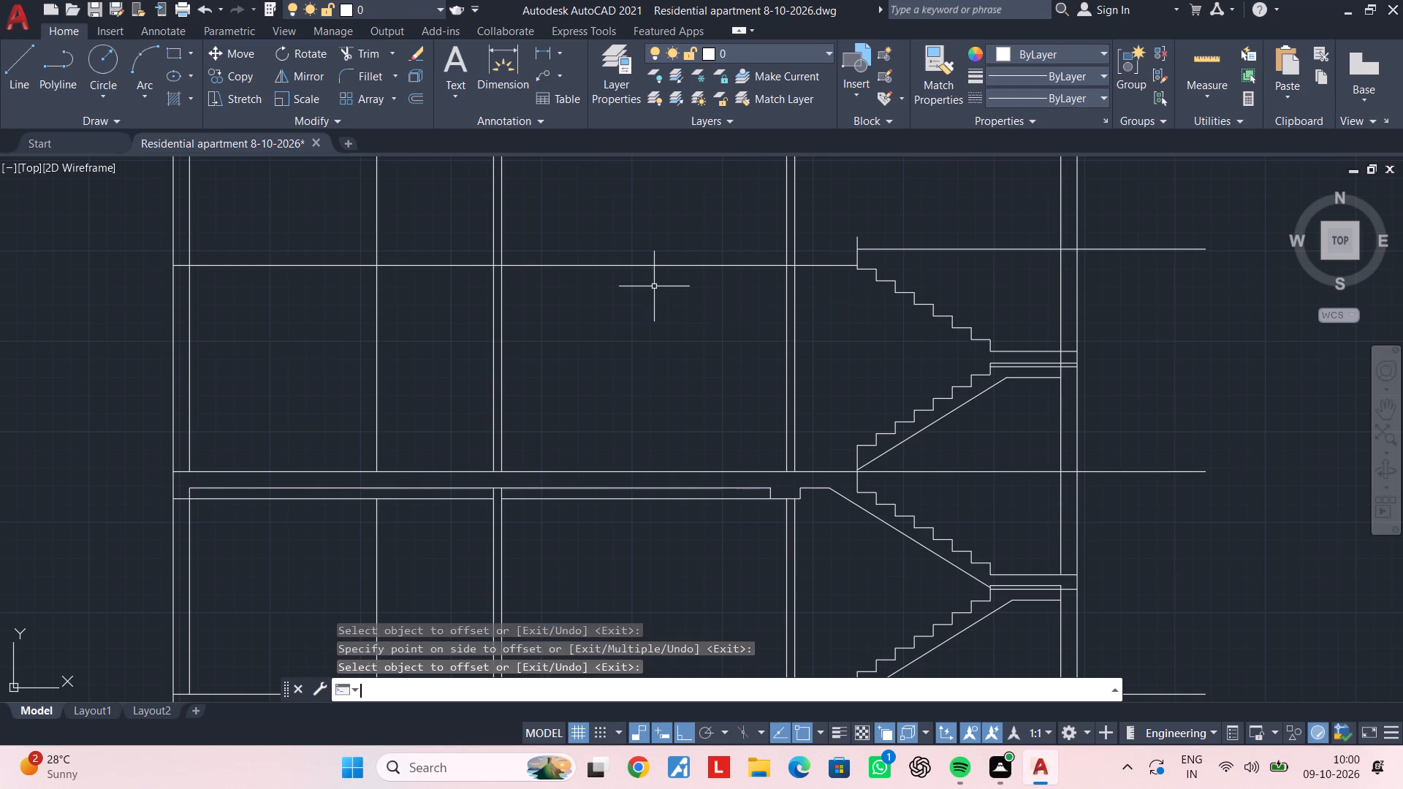
Offset the new slab underside line 9" upward to form the next floor level line.
key("space")
type("9\"")
key("Return")
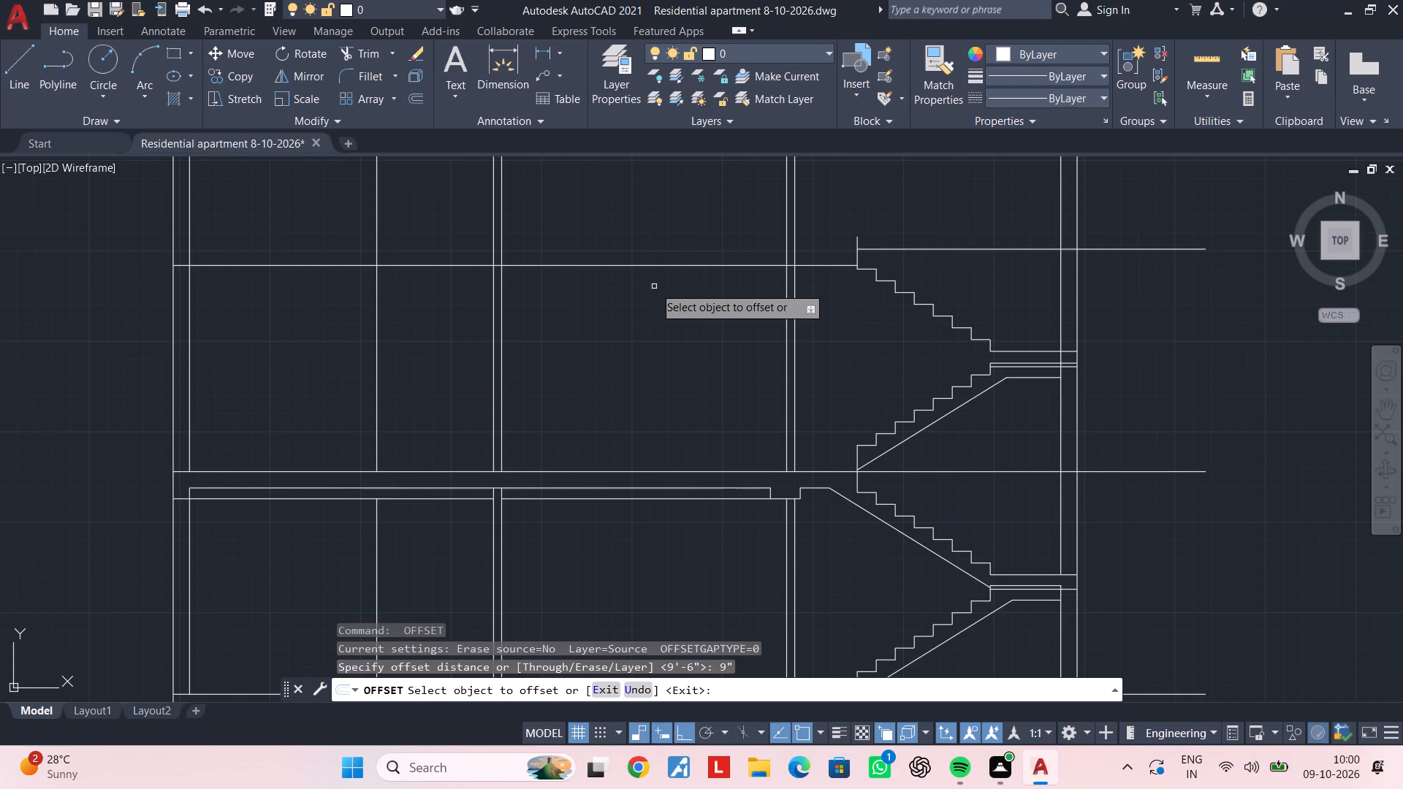
left_click(666, 264)
left_click(671, 191)
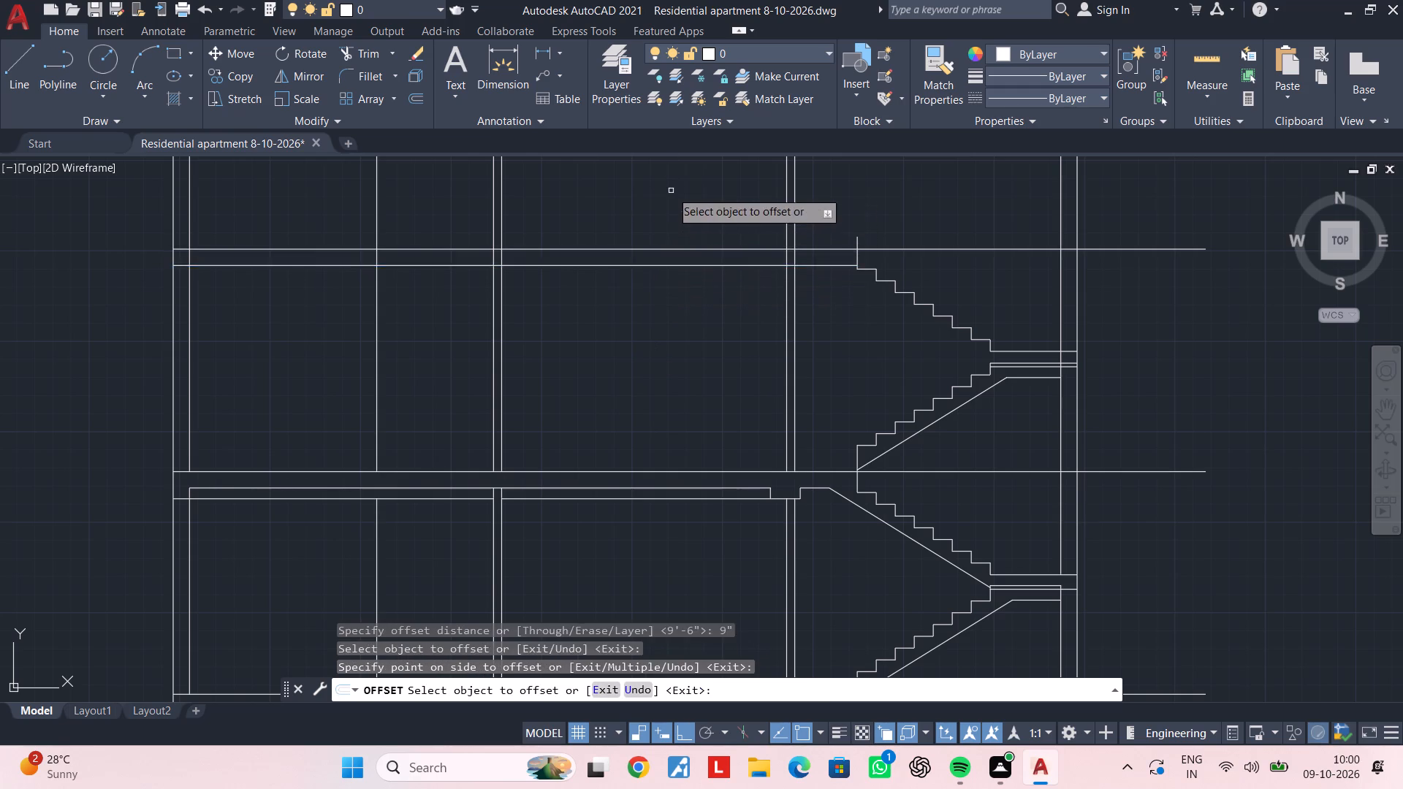
key("Escape")
key("Escape")
Offset the new slab underside line 6" downward to form the beam's bottom line.
scroll(839, 278, "up", 2)
middle_click_drag(840, 278, 712, 317)
scroll(708, 311, "down", 2)
middle_click_drag(715, 306, 954, 302)
key("Escape")
middle_click_drag(611, 291, 794, 260)
scroll(623, 289, "down", 1)
key("Escape")
middle_click_drag(939, 294, 643, 238)
key("Escape")
key("Escape")
key("Escape")
middle_click_drag(640, 234, 609, 314)
scroll(677, 308, "up", 2)
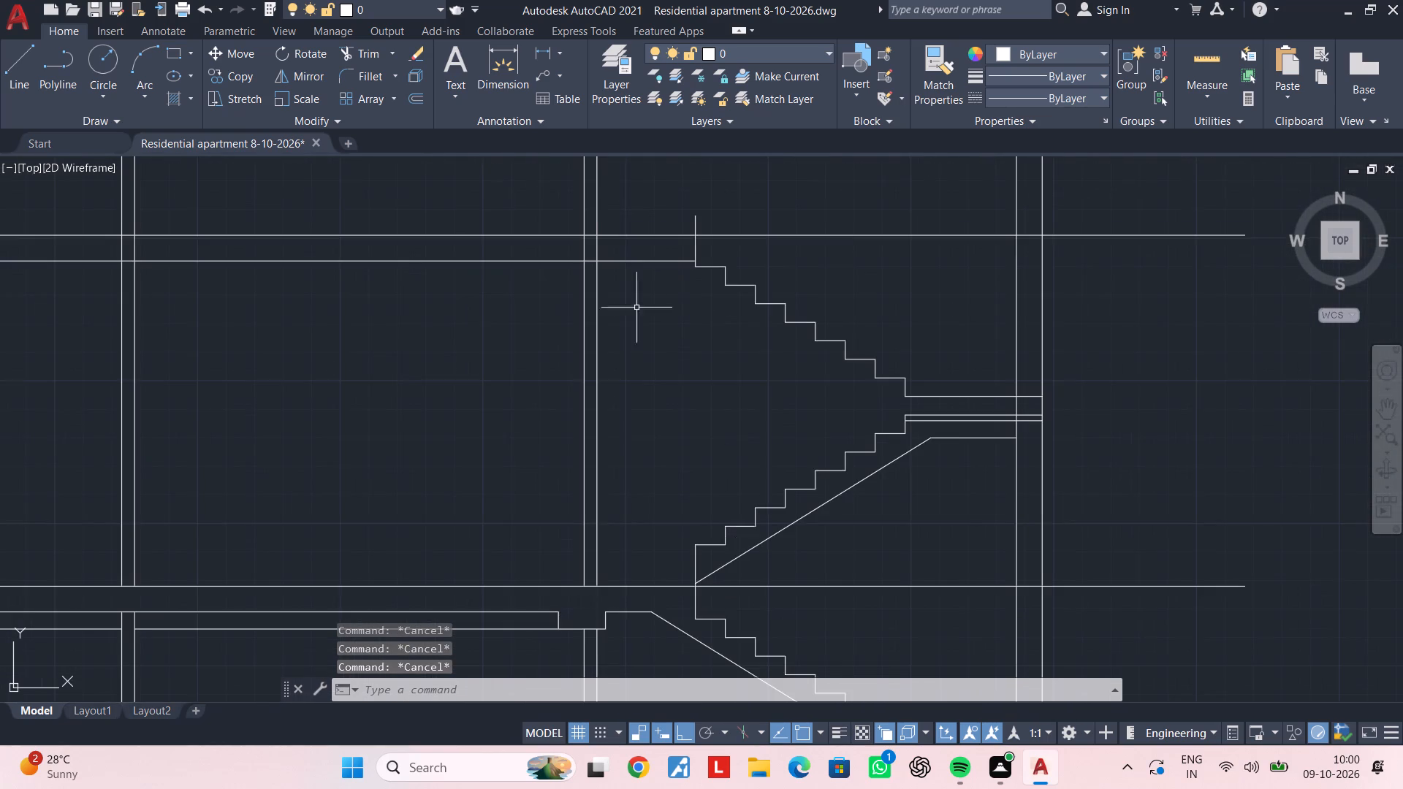
middle_click_drag(581, 305, 602, 243)
key("Escape")
key("Escape")
key("Escape")
key("Escape")
key("Escape")
key("Escape")
type("of 6\"")
key("Return")
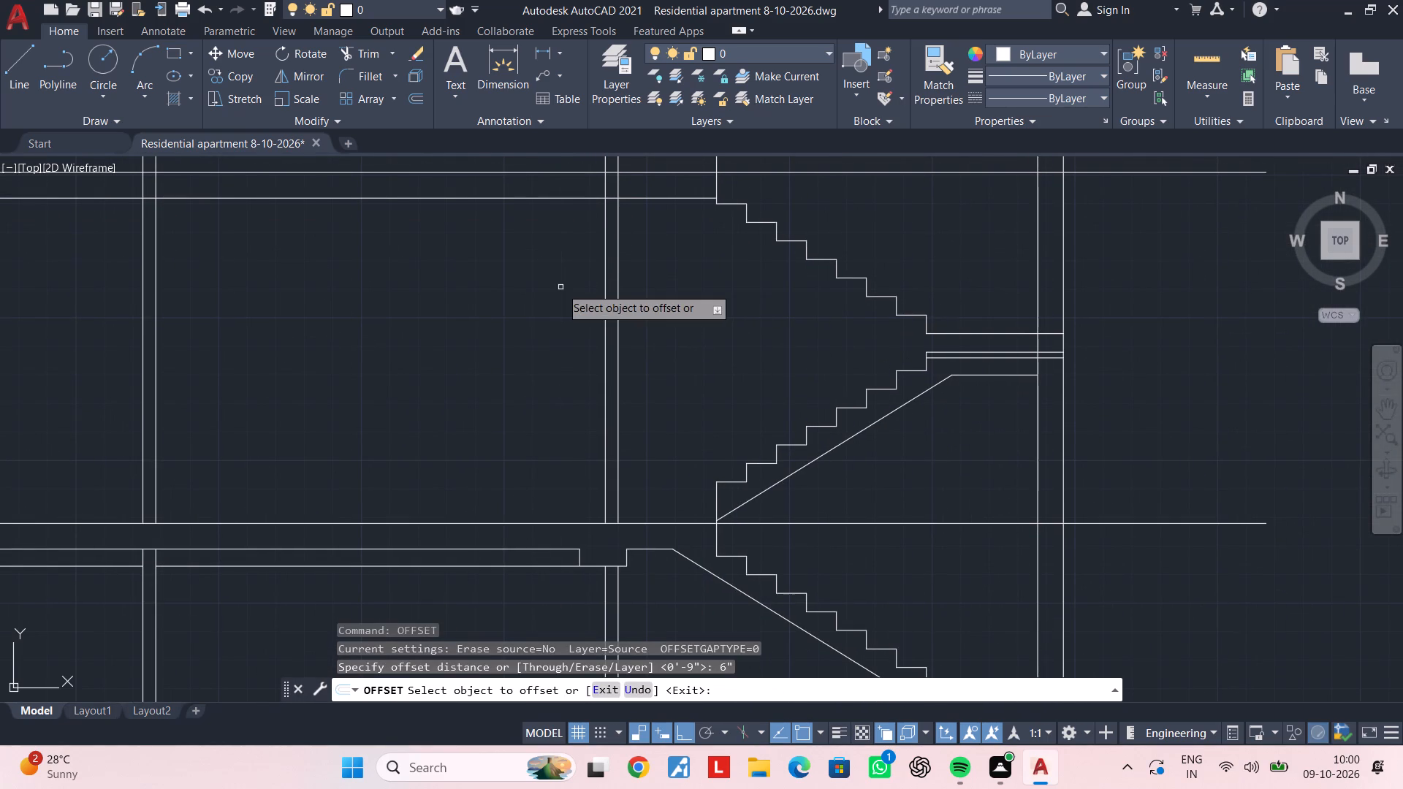
left_click(506, 198)
left_click(521, 264)
key("Escape")
key("Escape")
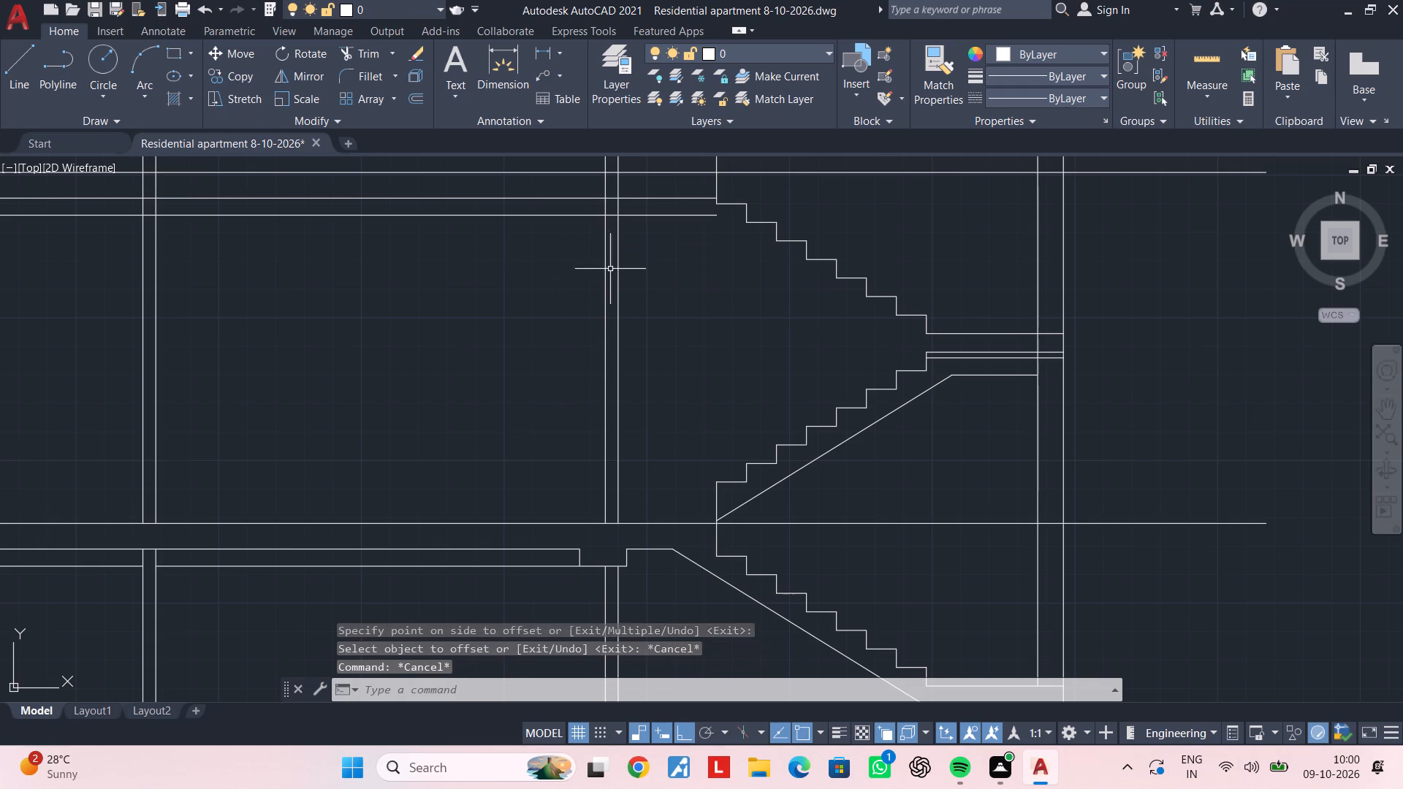
Place vertical construction lines through both side edges of the beam in the floor below, beside the stair.
key("Escape")
key("Escape")
key("Escape")
type("xl")
key("space")
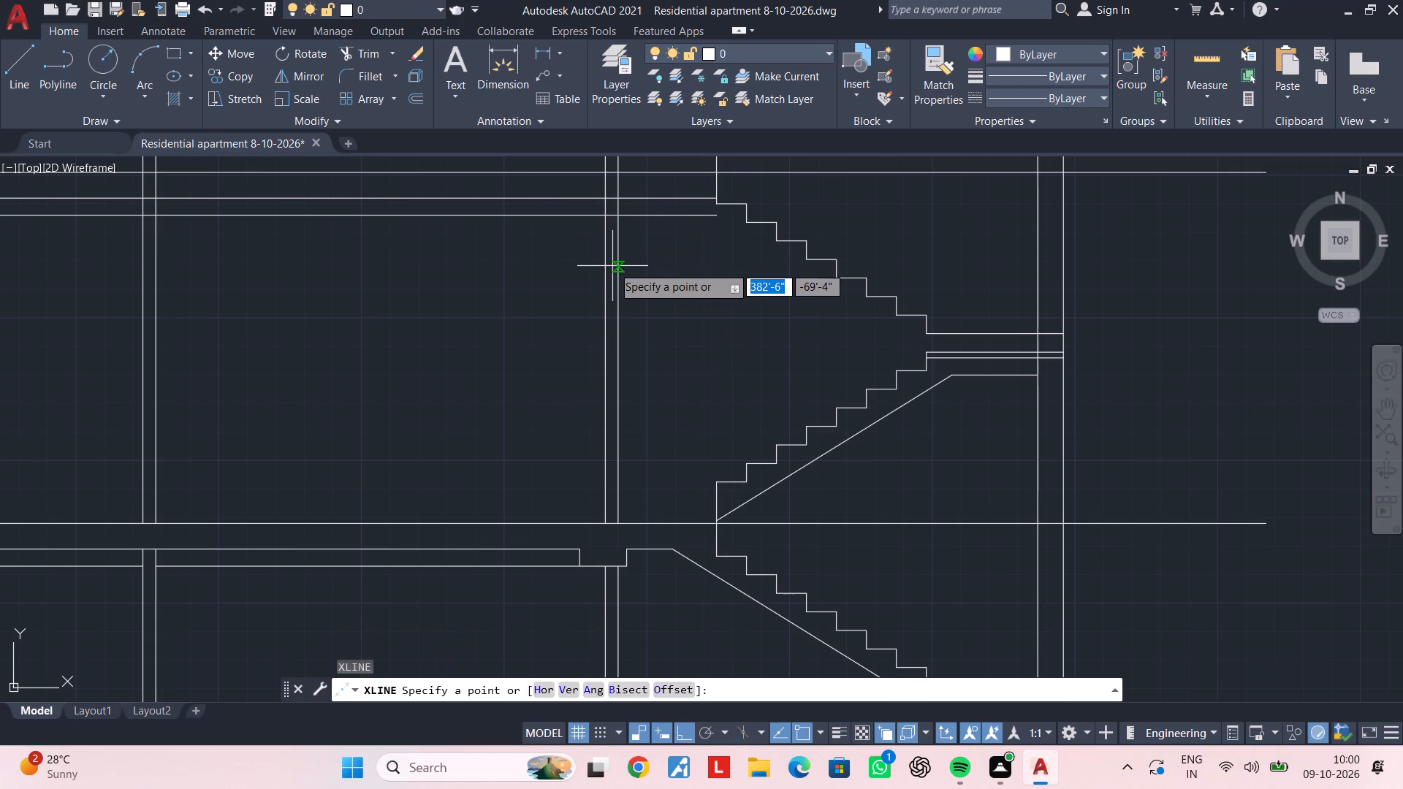
type("v")
key("space")
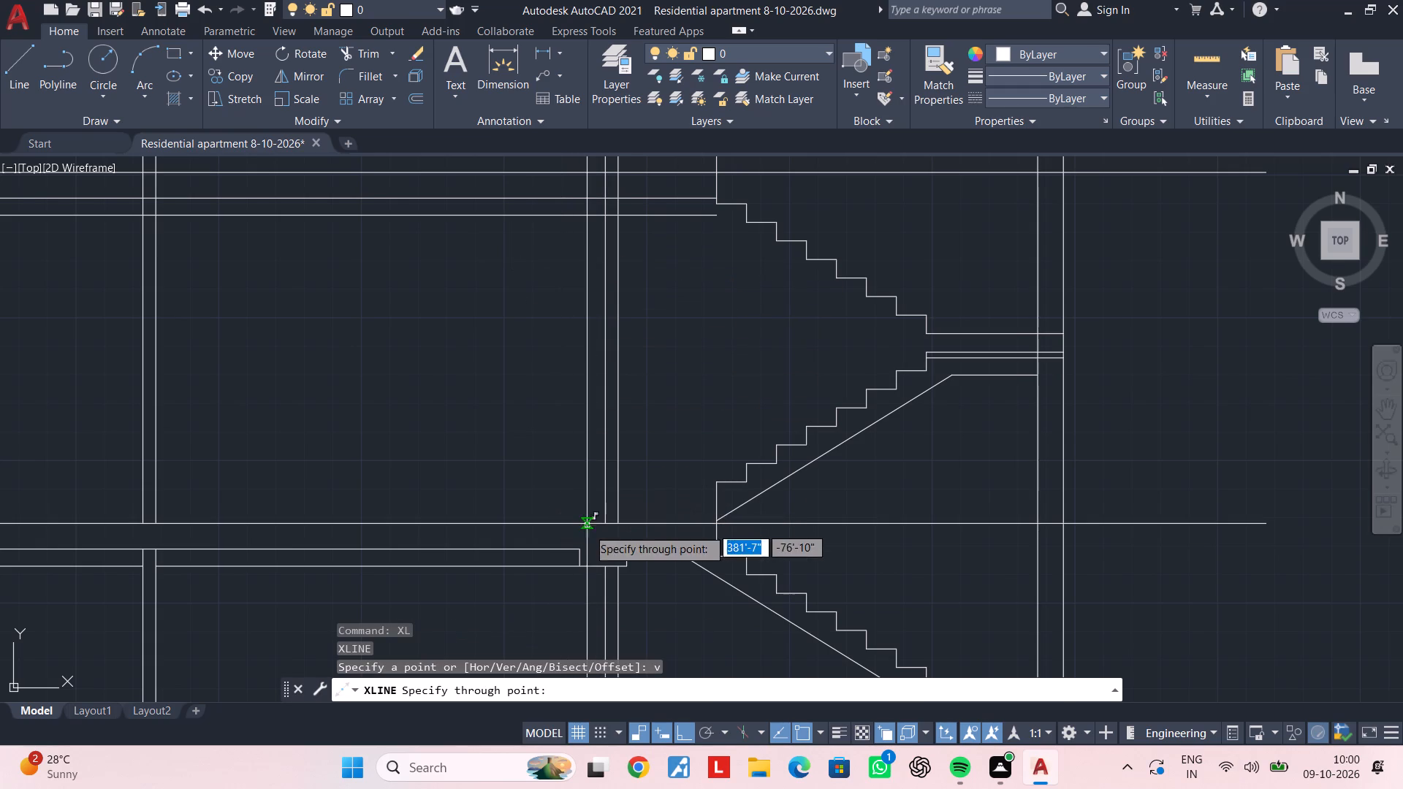
left_click(579, 546)
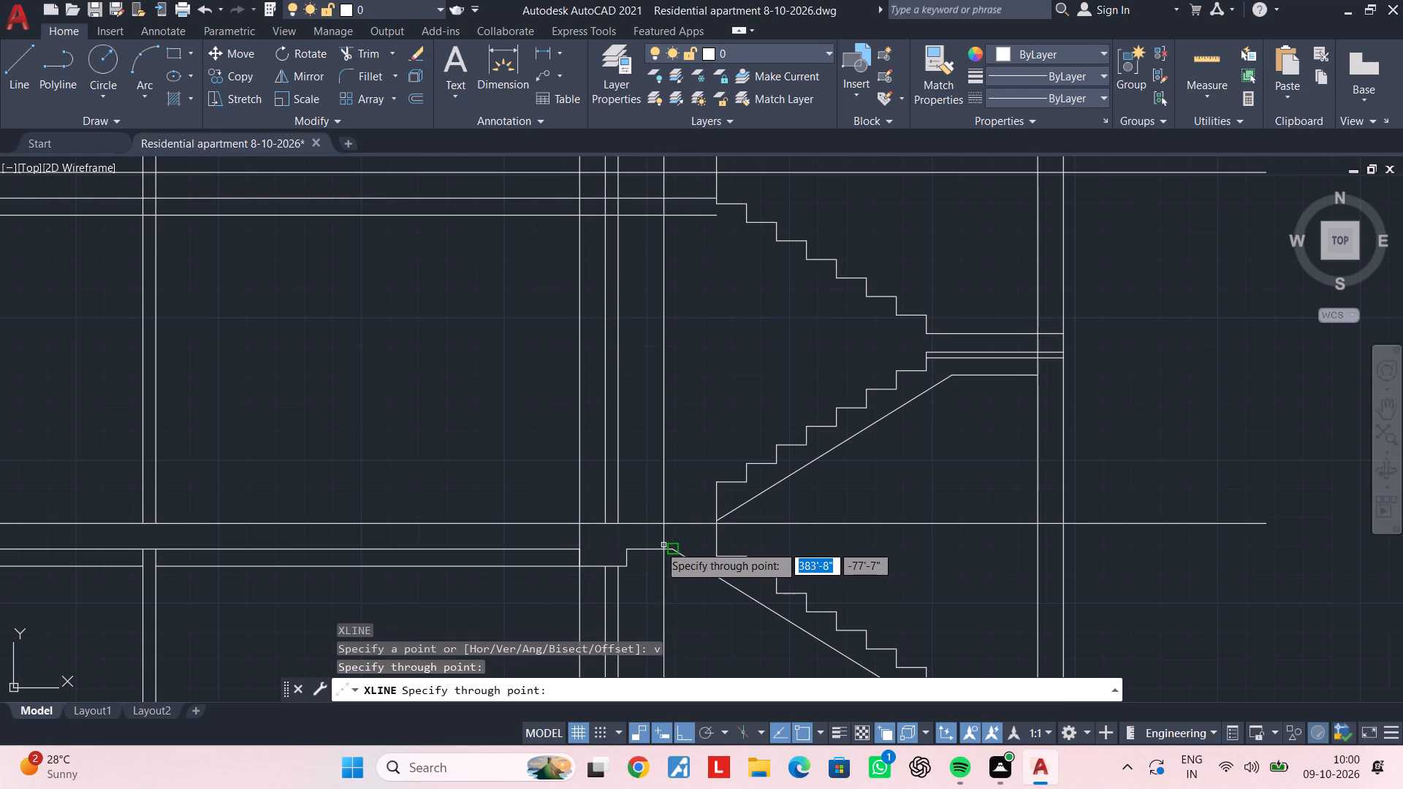
left_click(631, 552)
key("Escape")
key("Escape")
key("Escape")
key("Escape")
key("Escape")
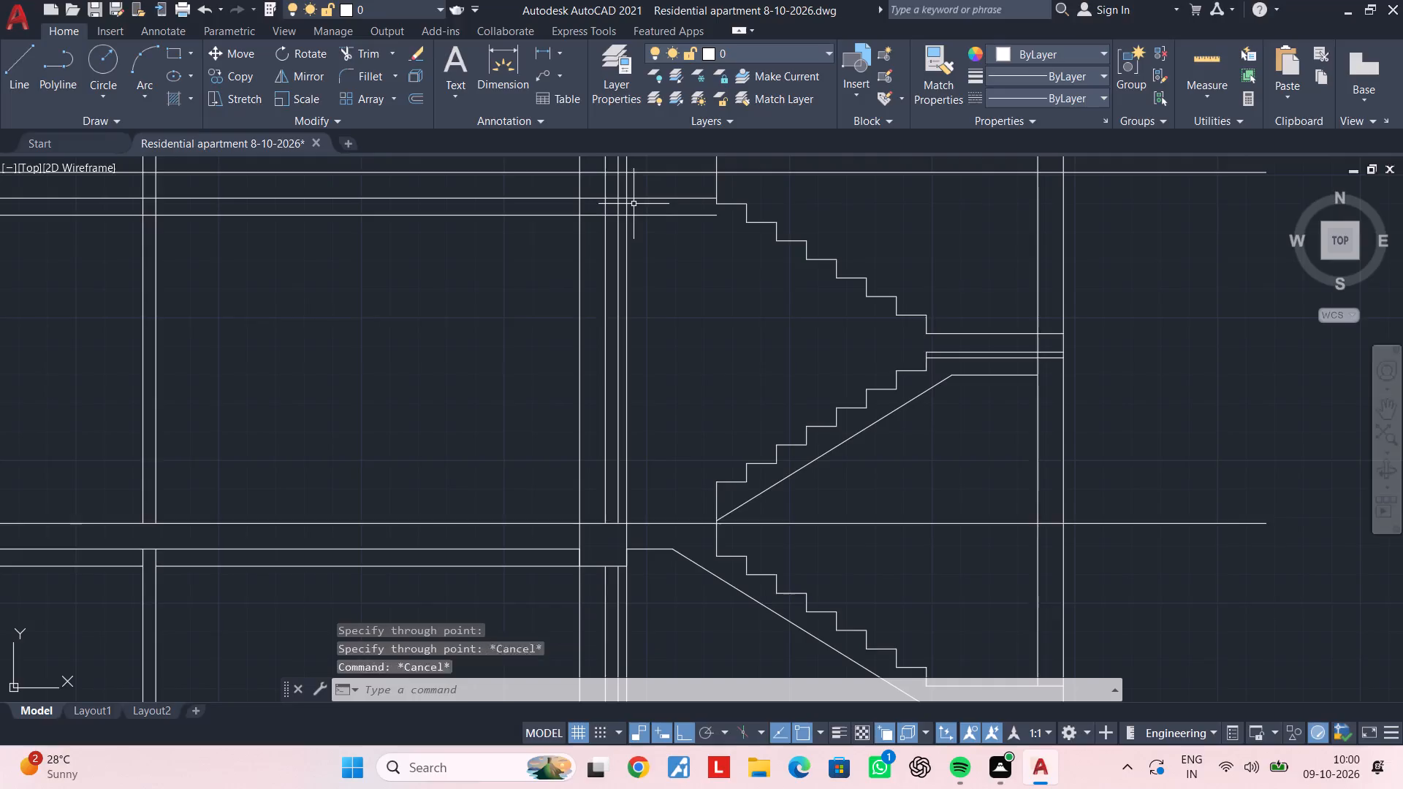
key("Escape")
Trim both vertical construction lines so they span only from the upper floor line down to the beam's bottom line.
middle_click_drag(635, 233, 601, 425)
scroll(632, 415, "up", 2)
middle_click_drag(615, 419, 679, 419)
key("Escape")
key("Escape")
key("t")
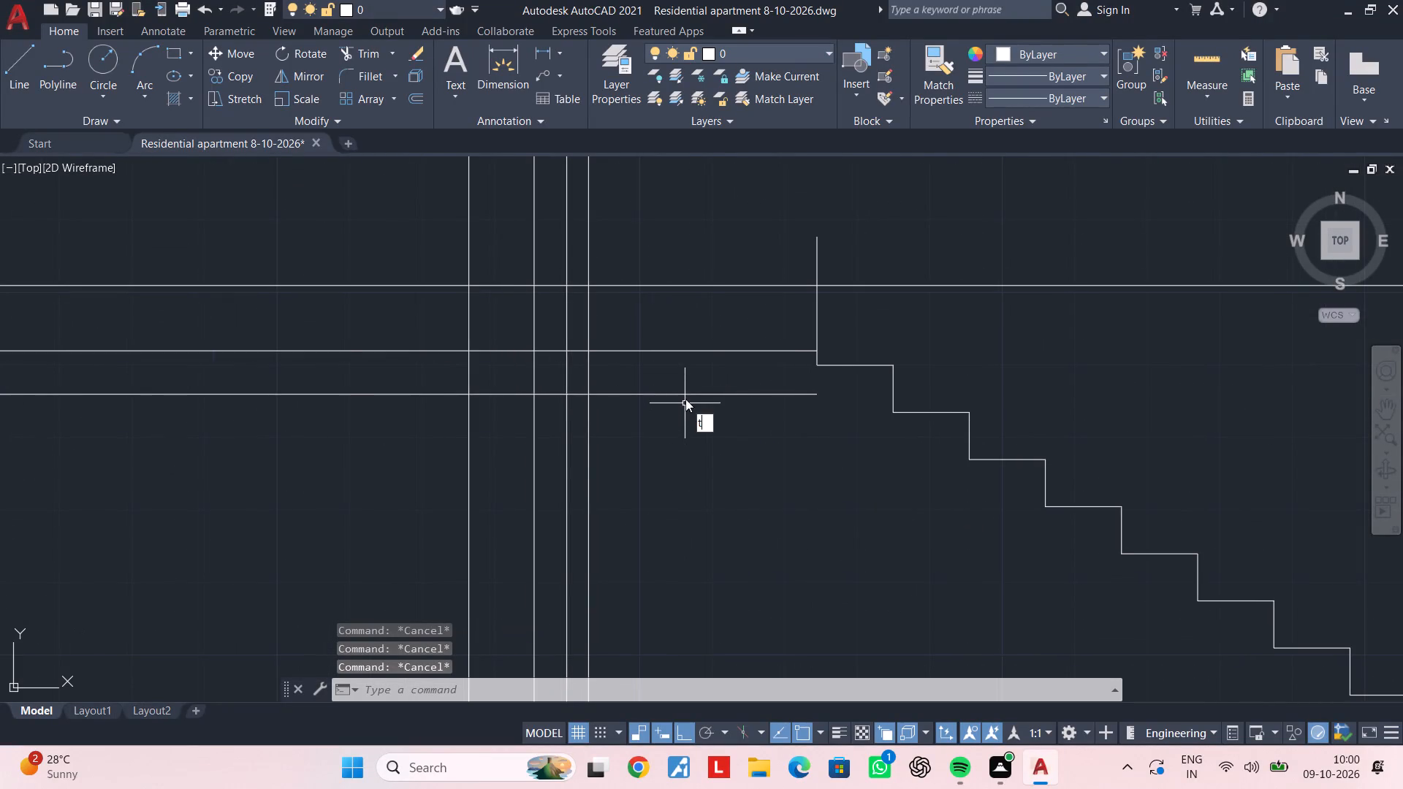
key("r")
key("space")
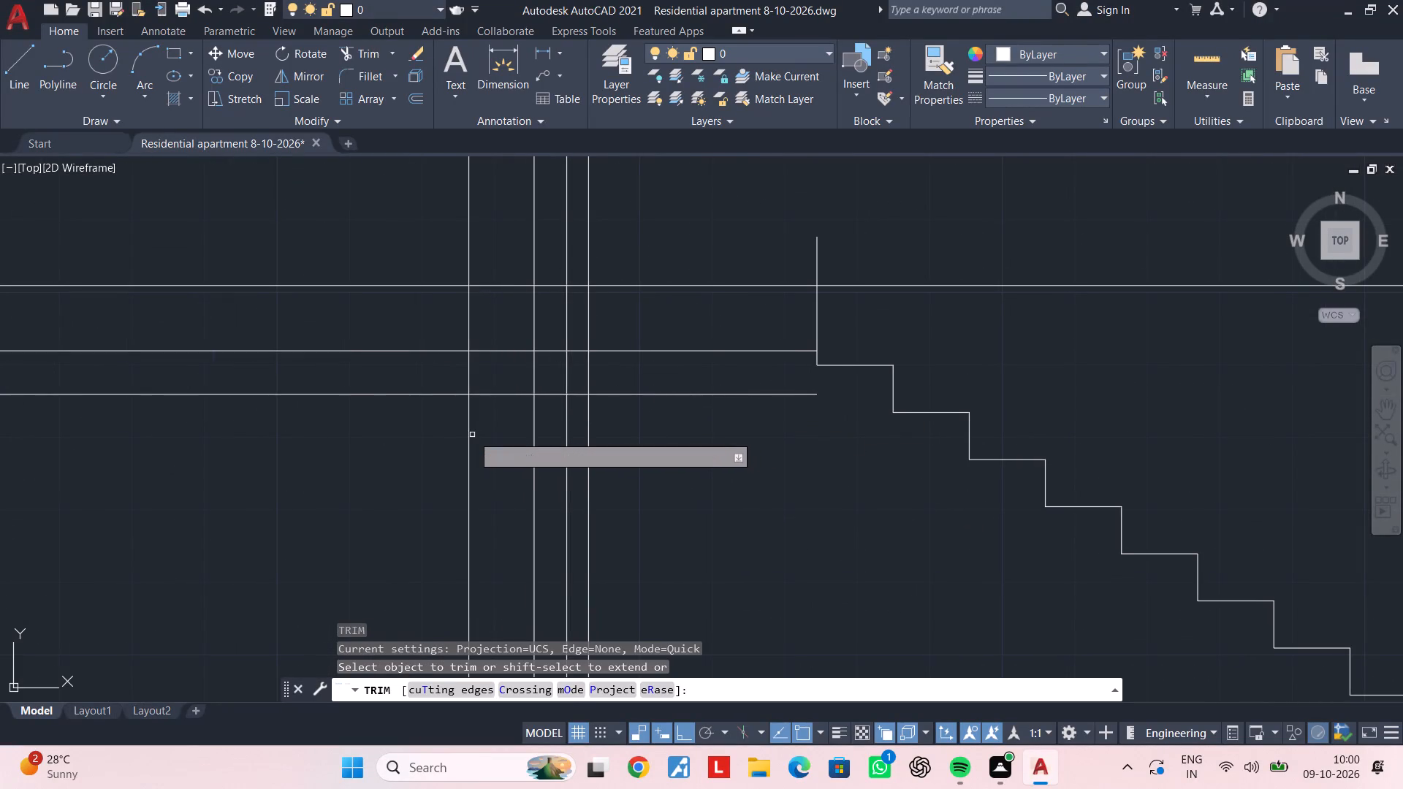
left_click(468, 435)
left_click(591, 438)
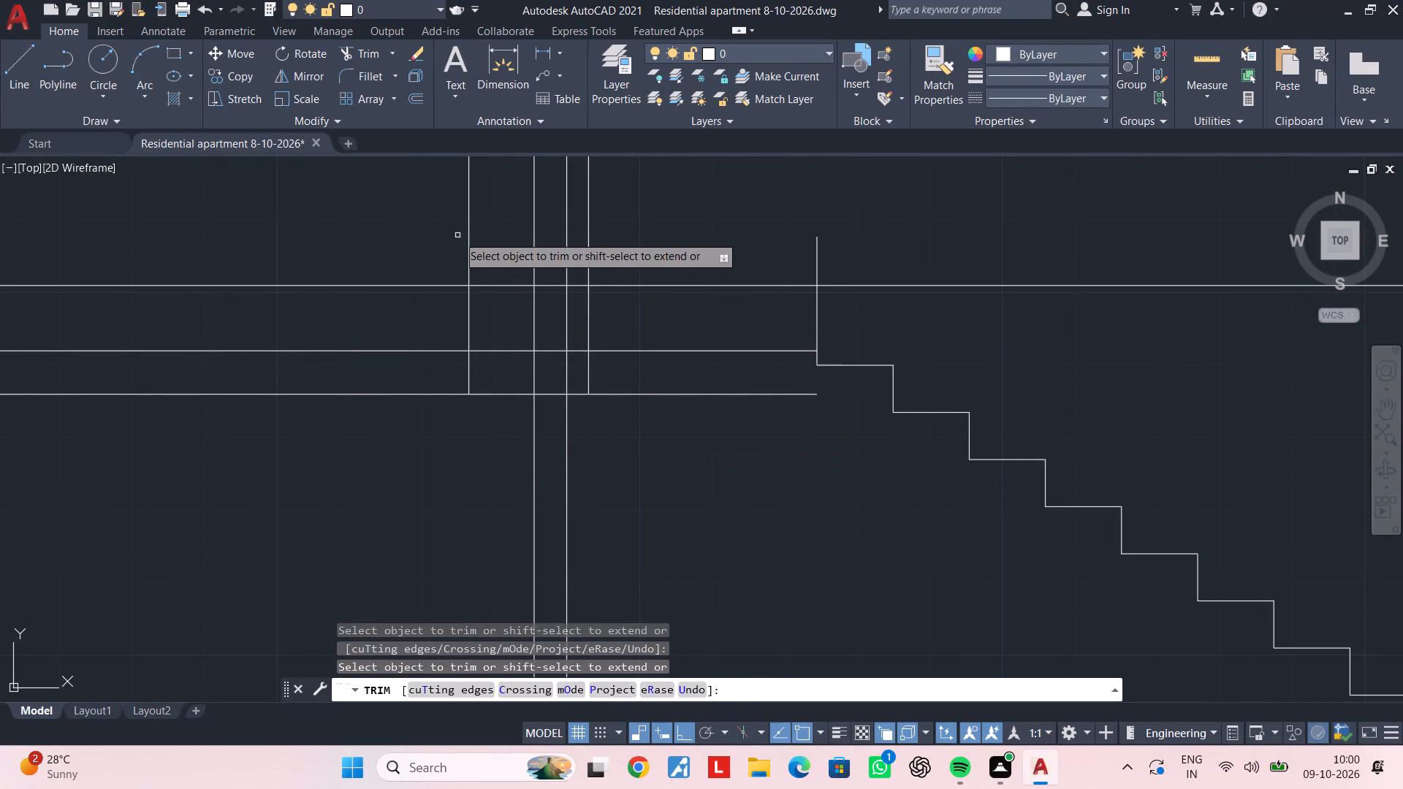
left_click(467, 248)
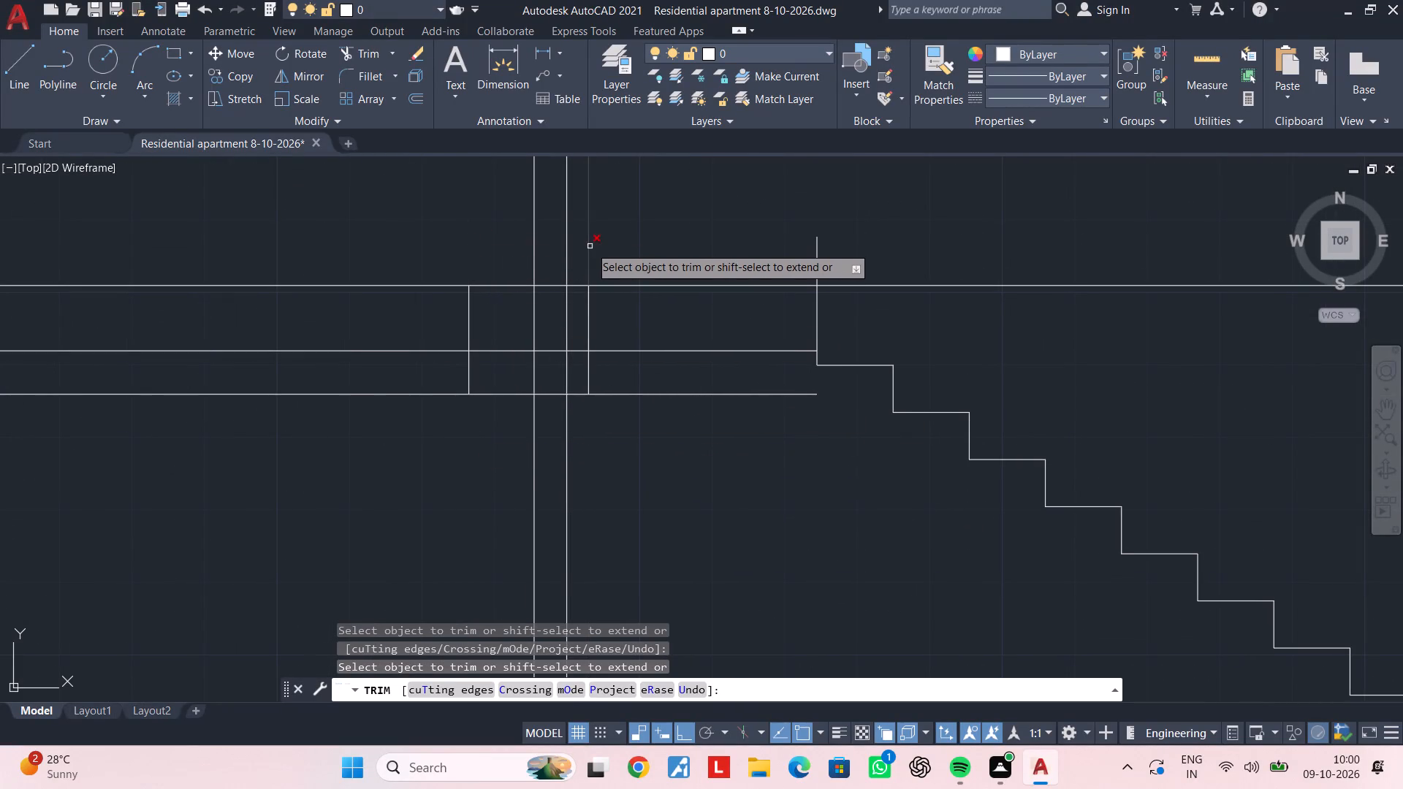
left_click(590, 246)
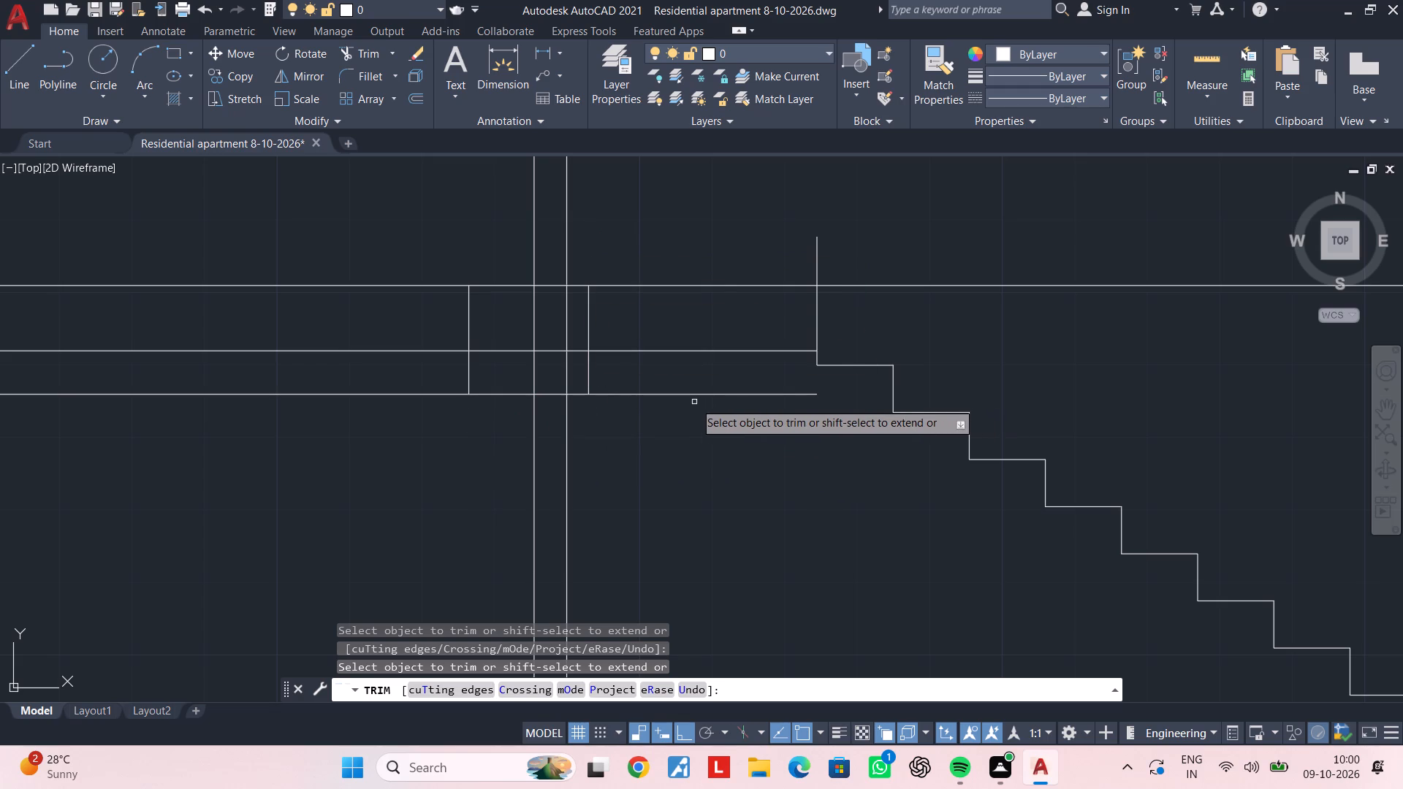
Trim the beam's stair-side edge and the adjoining slab lines to form the step between beam and landing slab.
scroll(710, 438, "down", 3)
middle_click_drag(710, 427, 669, 319)
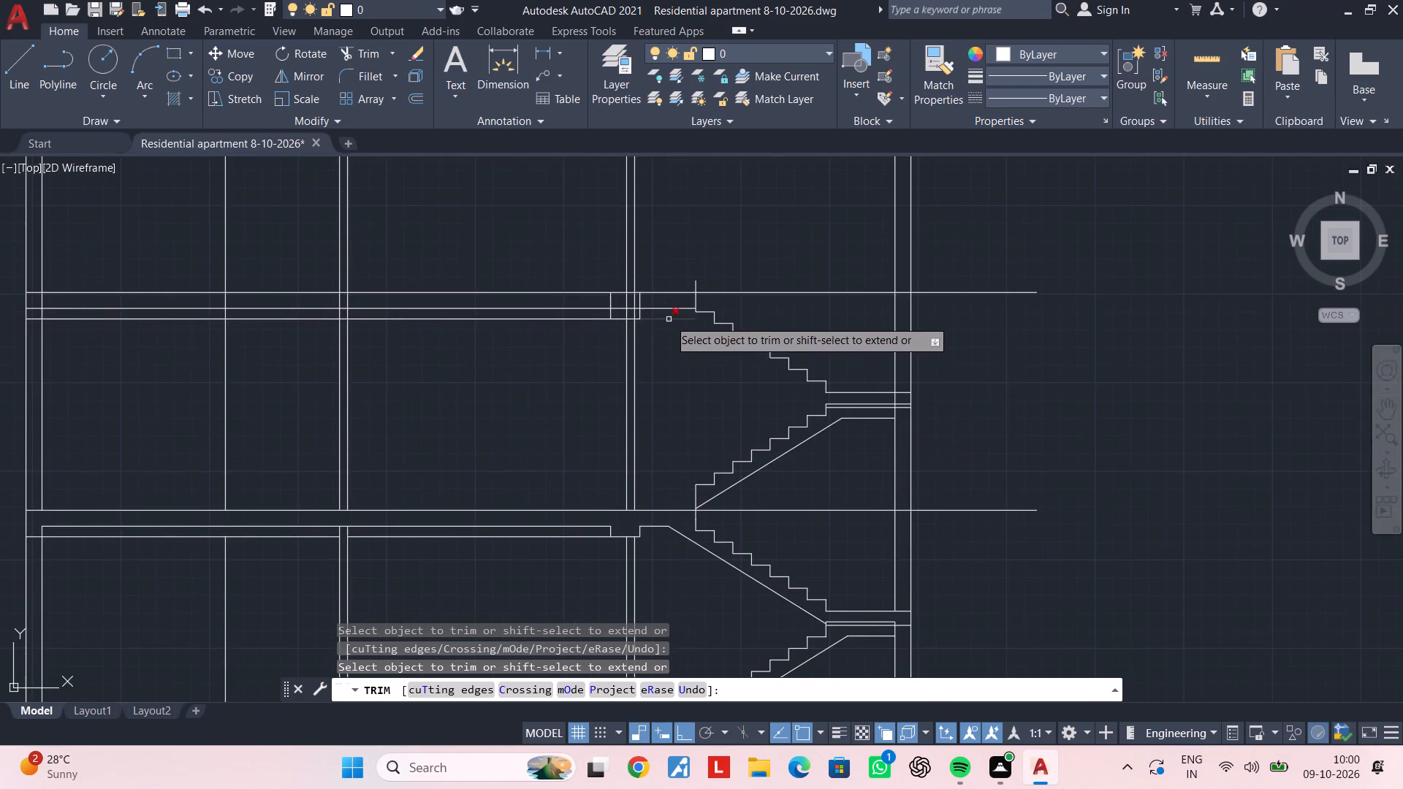
scroll(664, 339, "up", 2)
scroll(664, 338, "down", 1)
middle_click_drag(664, 337, 666, 352)
left_click(657, 323)
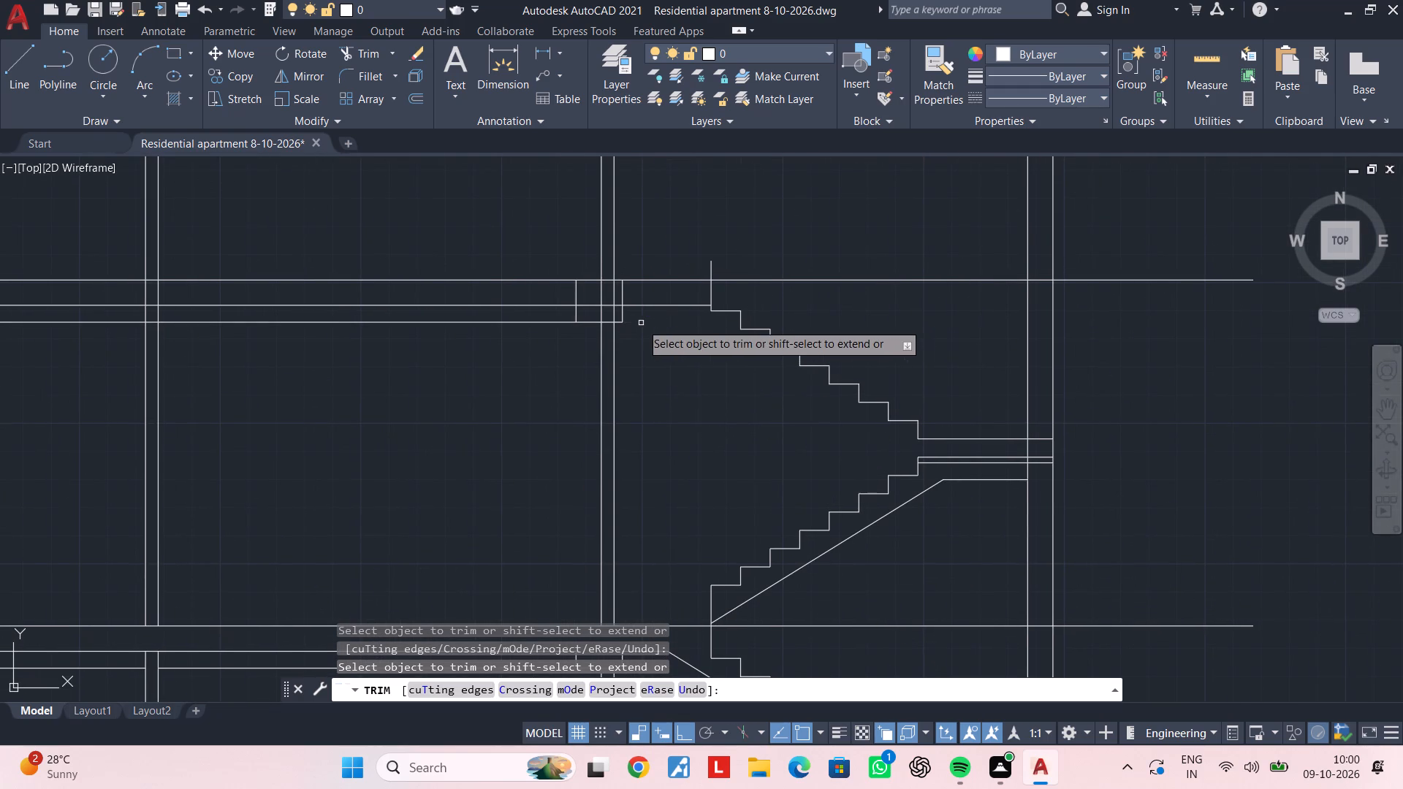
scroll(638, 324, "down", 1)
middle_click_drag(650, 333, 662, 355)
scroll(658, 338, "up", 4)
left_click(512, 278)
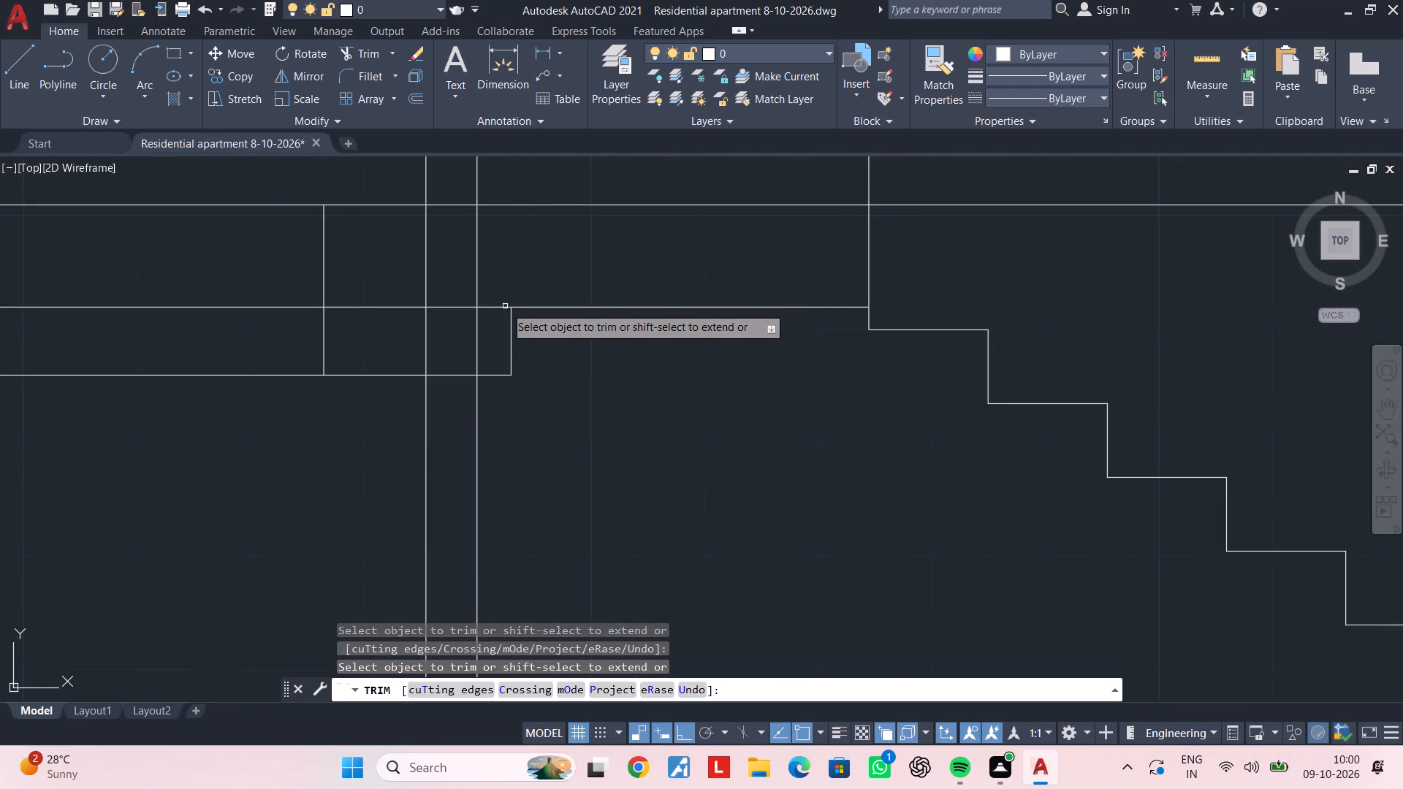
left_click(495, 310)
left_click(495, 309)
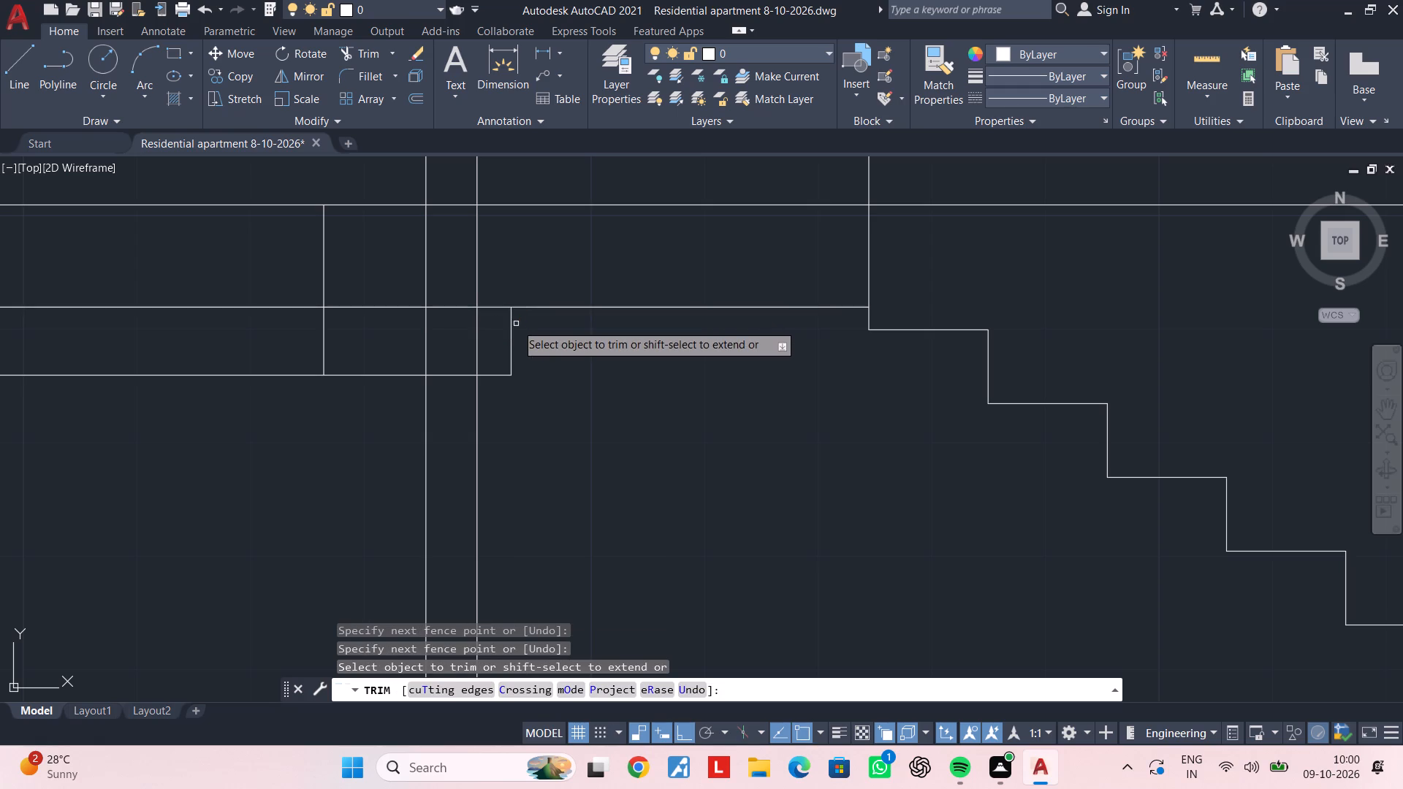
left_click(498, 305)
Trim the wall and slab underside lines inside the stair-side beam, and its room-side edge above the slab underside.
scroll(601, 359, "down", 2)
middle_click_drag(667, 361, 815, 354)
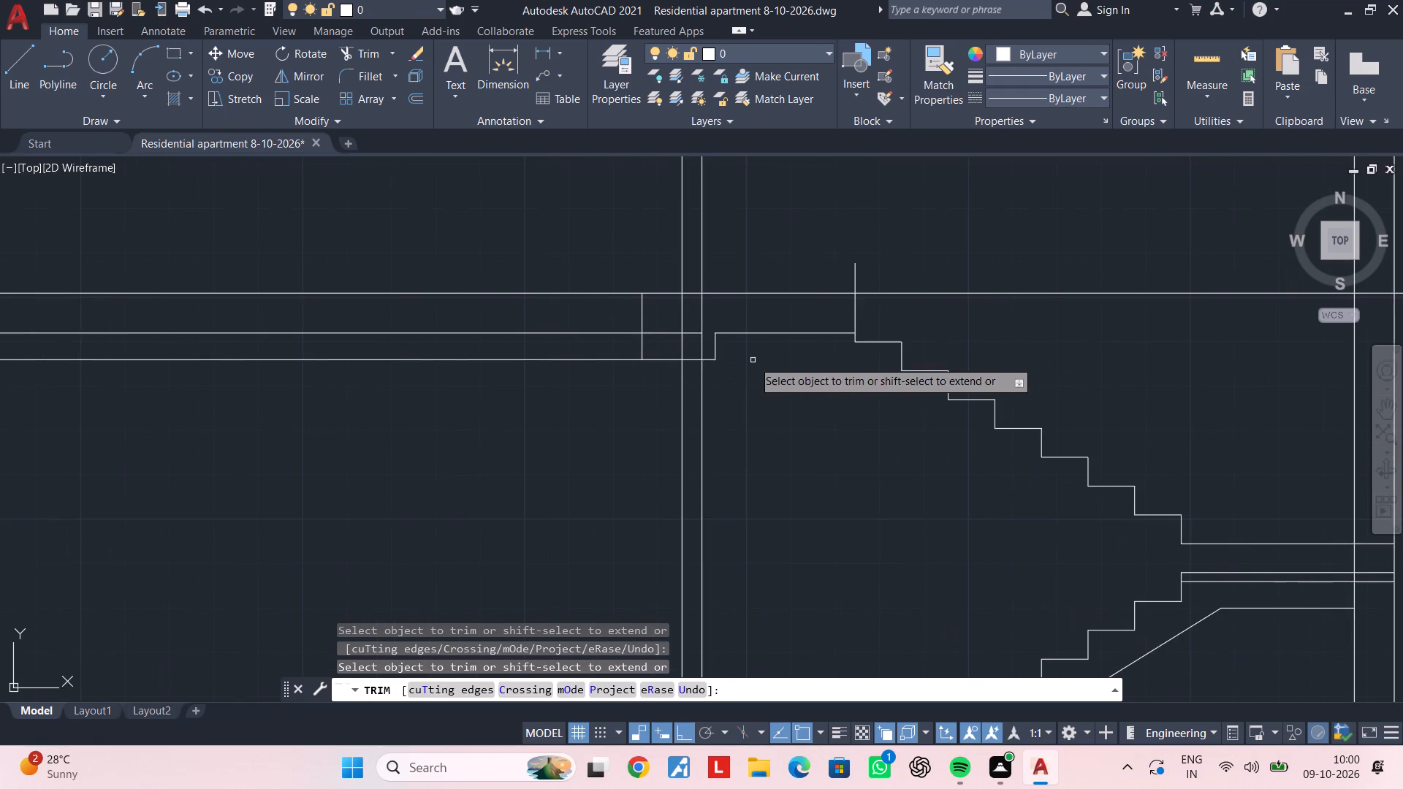
middle_click_drag(733, 363, 819, 289)
scroll(835, 322, "down", 1)
middle_click_drag(835, 322, 812, 358)
middle_click_drag(809, 355, 795, 267)
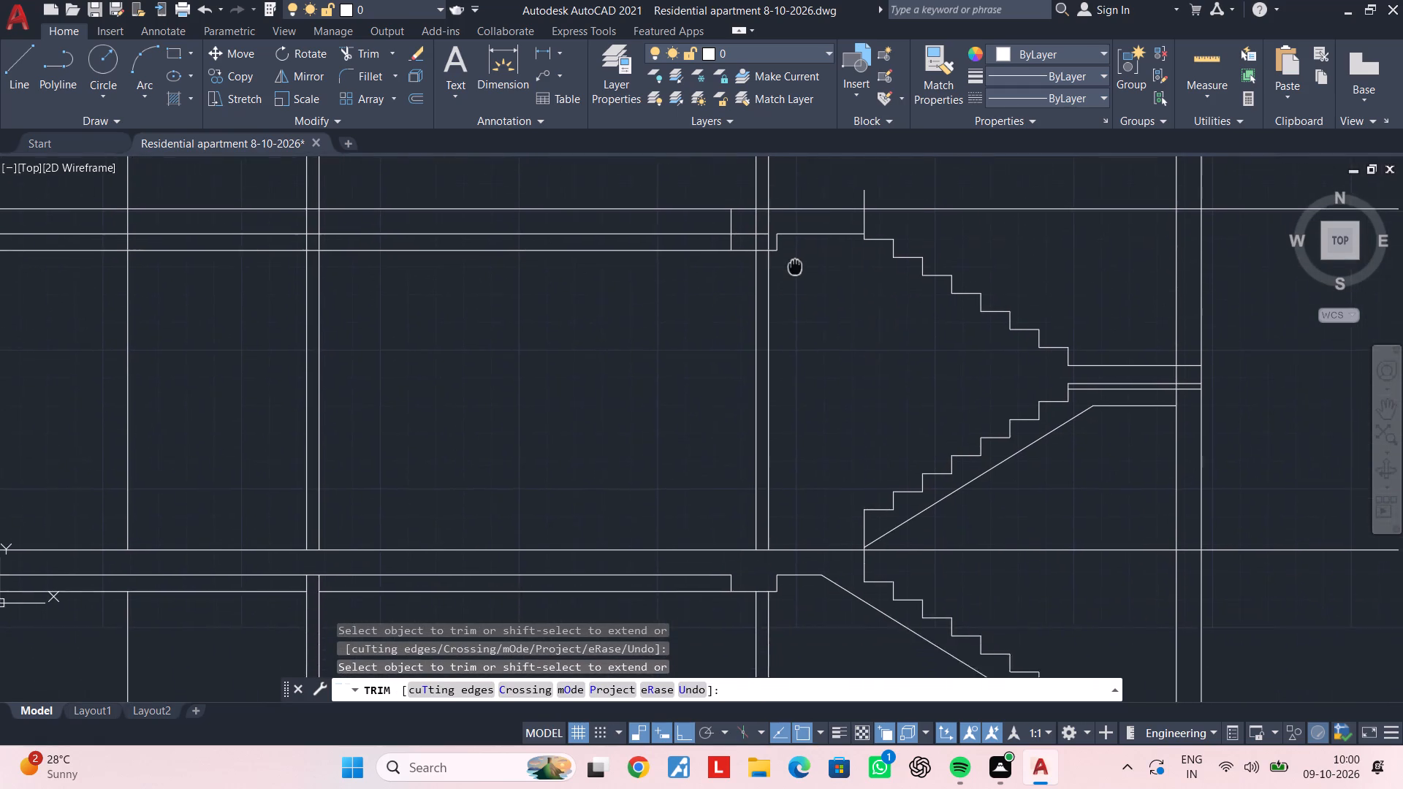
middle_click_drag(795, 267, 788, 363)
scroll(750, 307, "up", 2)
left_click(785, 307)
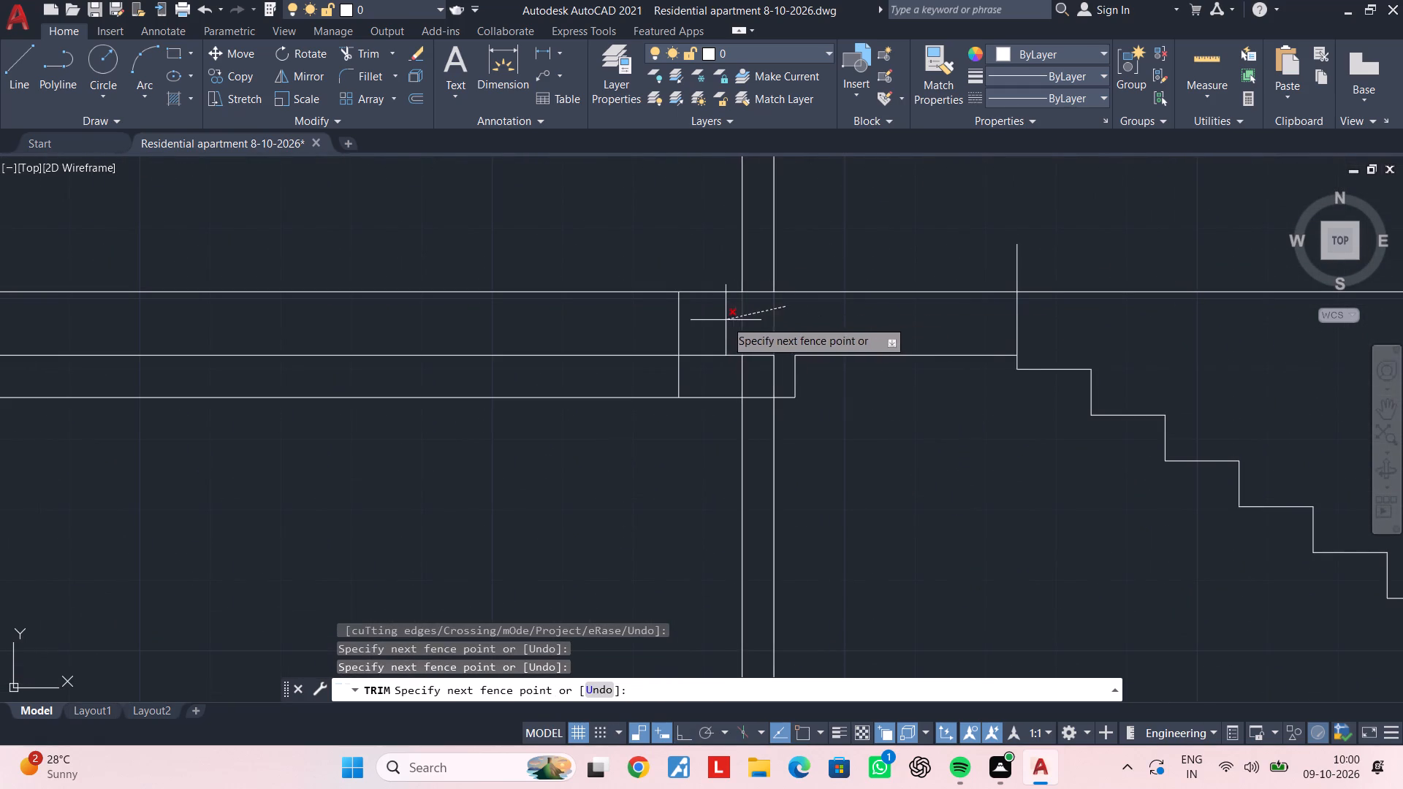
left_click(724, 320)
left_click(754, 355)
left_click(742, 367)
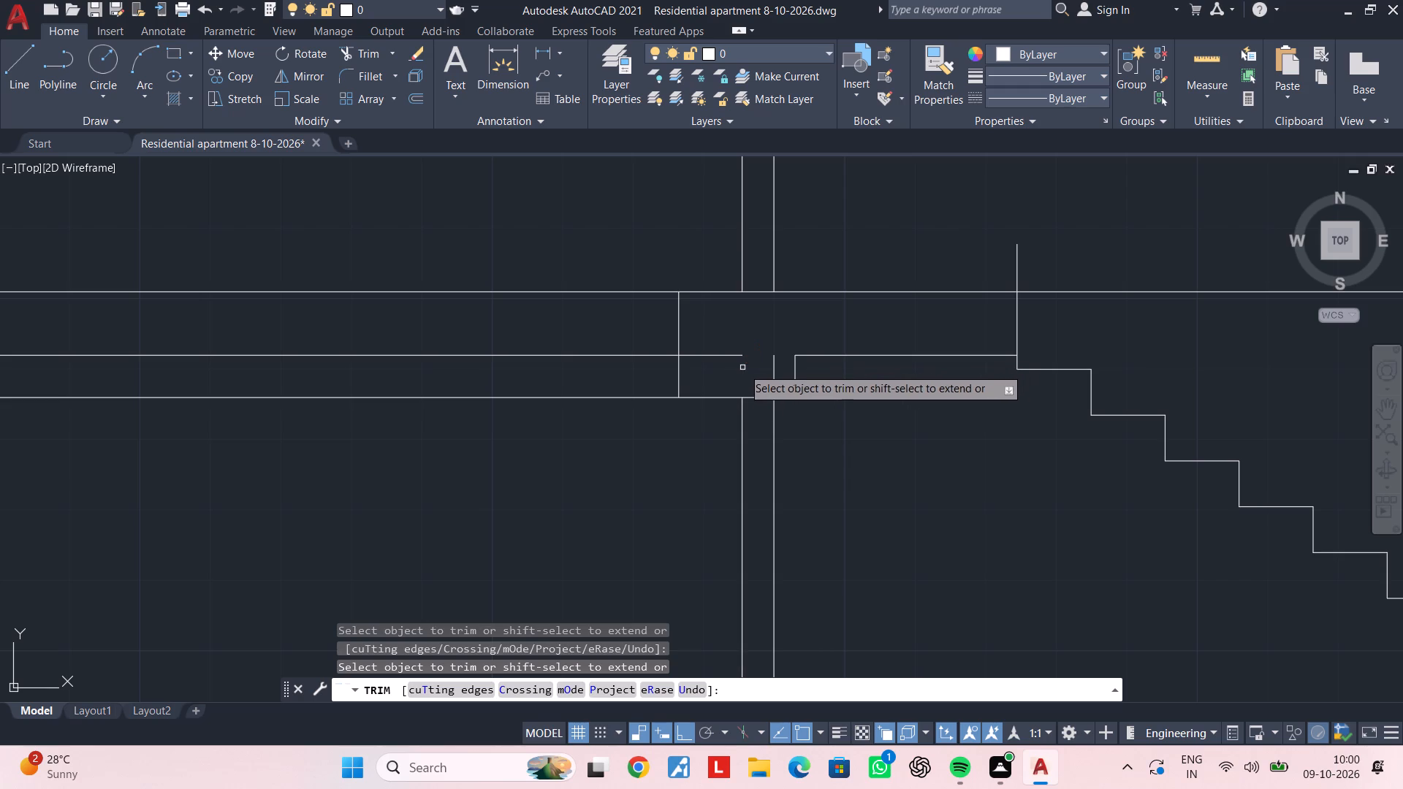
left_click(775, 367)
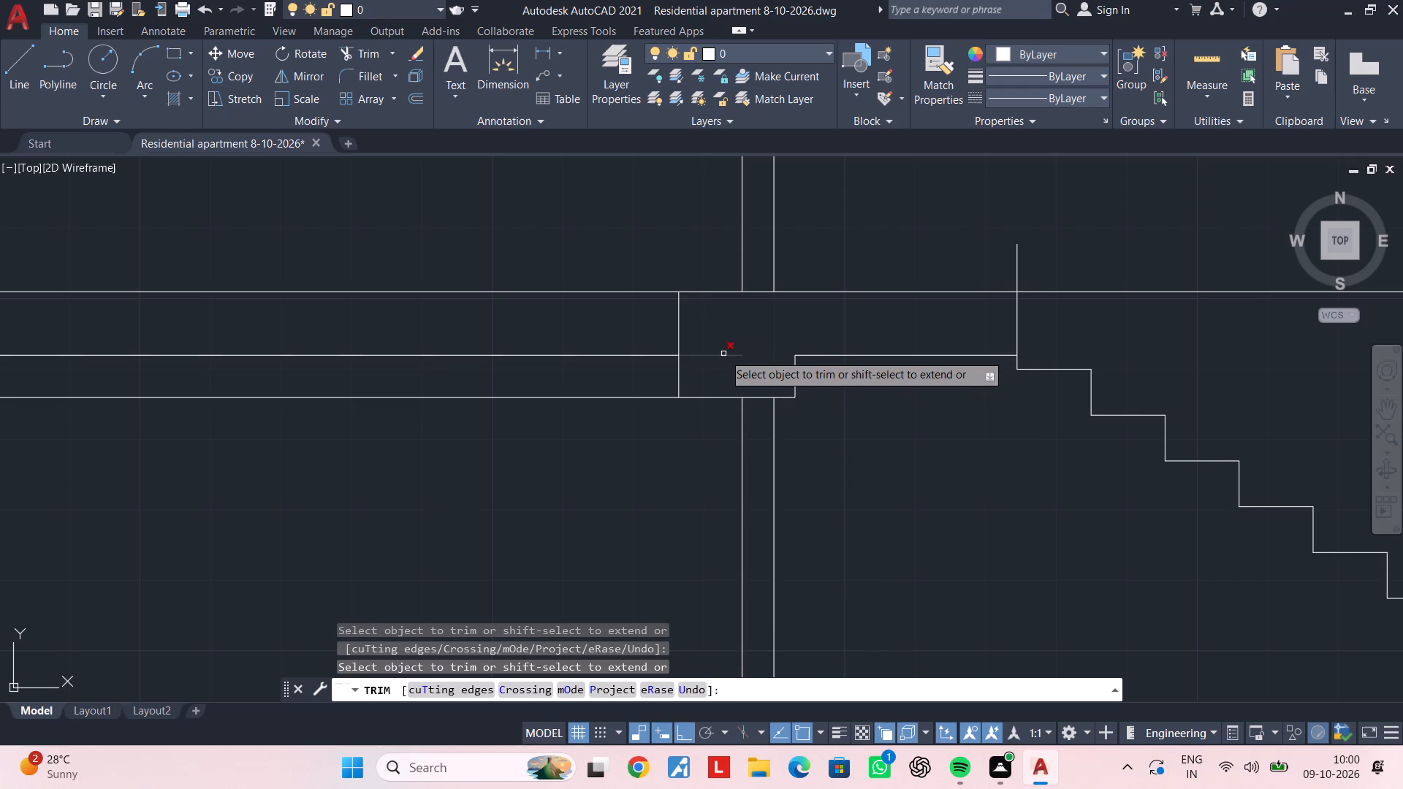
left_click(723, 354)
left_click(679, 338)
scroll(722, 343, "down", 3)
middle_click_drag(736, 340, 714, 360)
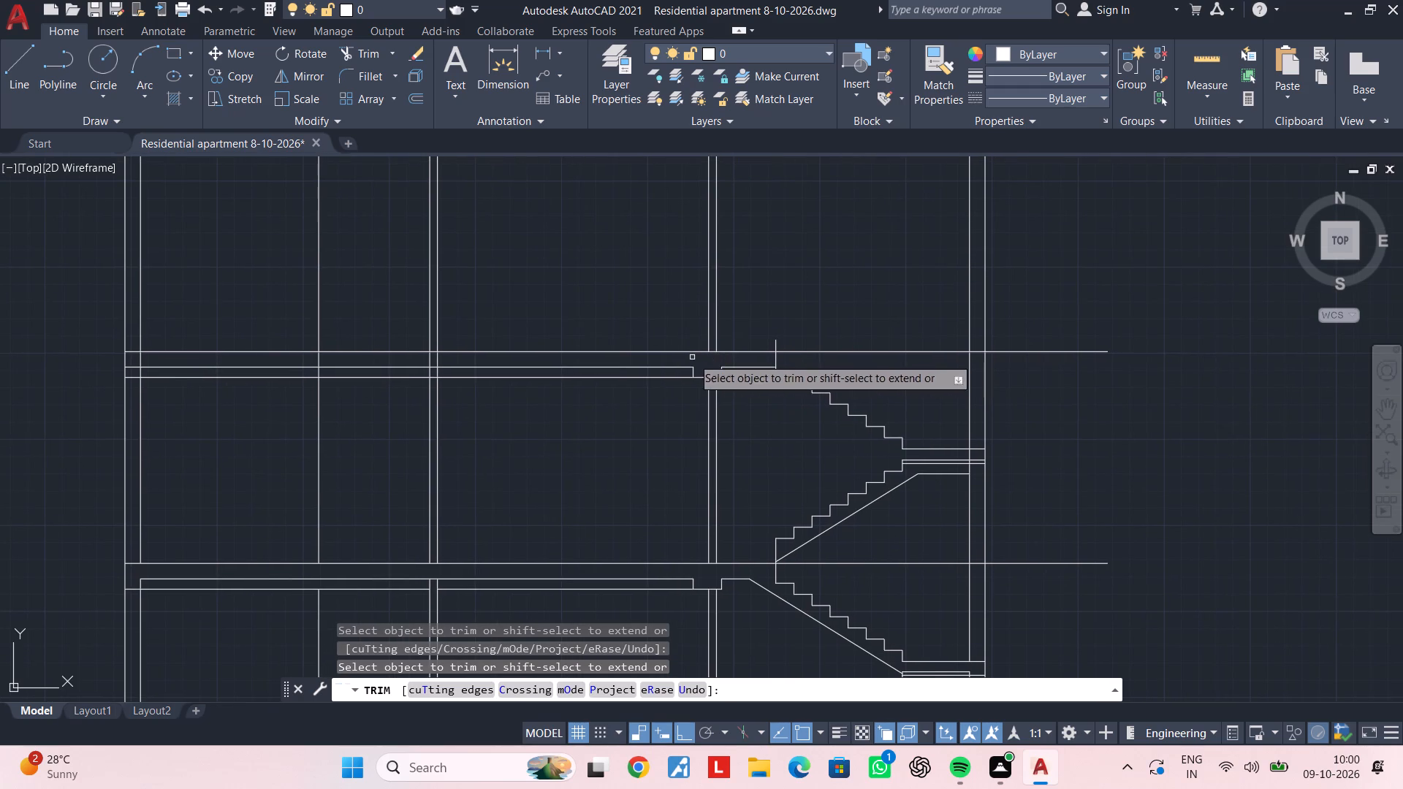
Trim the beam bottom line between the middle wall's faces and the wall lines through the new slab's thickness.
middle_click_drag(636, 396, 586, 413)
scroll(673, 394, "up", 2)
scroll(520, 413, "down", 1)
middle_click_drag(538, 414, 734, 348)
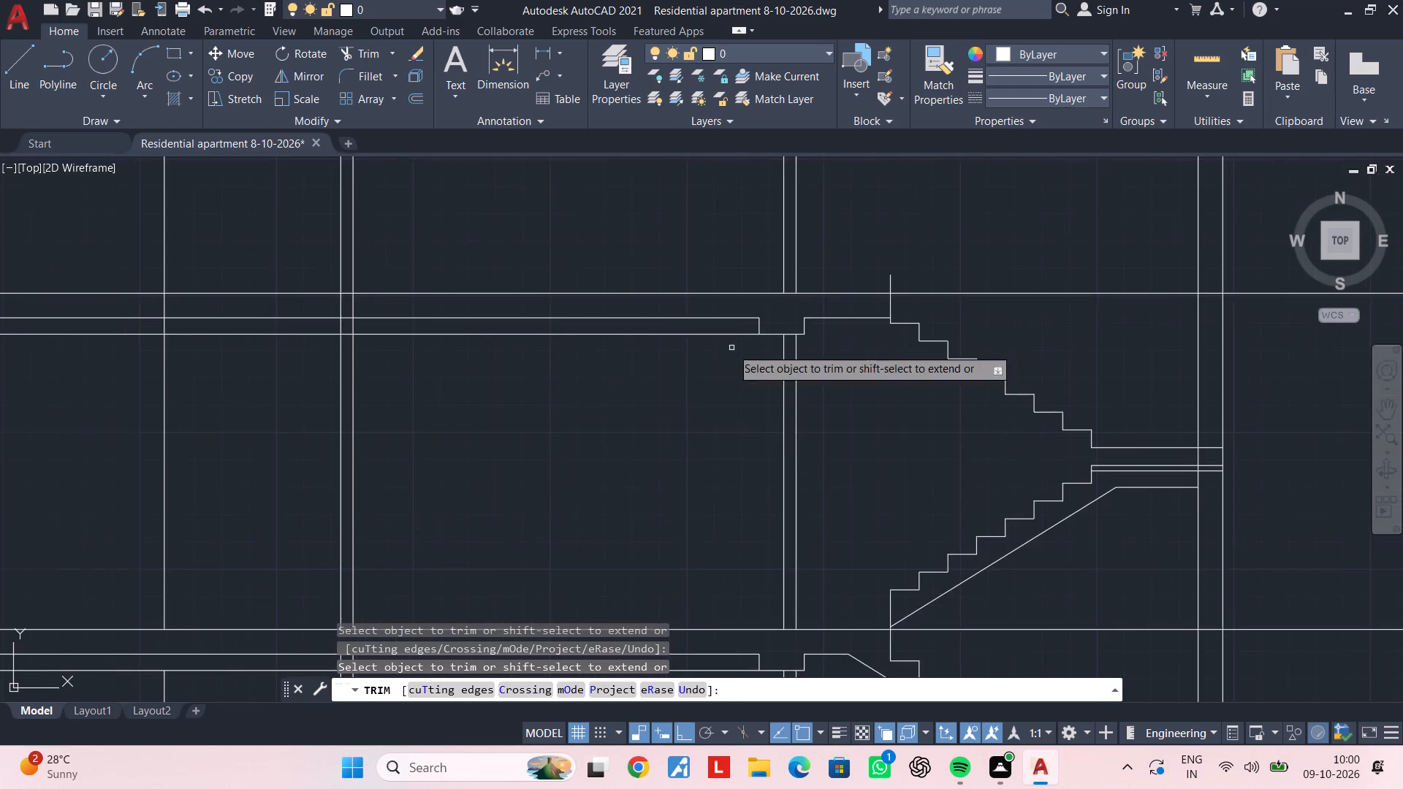
middle_click_drag(700, 362, 817, 307)
middle_click_drag(785, 316, 880, 311)
scroll(787, 335, "down", 1)
middle_click_drag(793, 334, 850, 330)
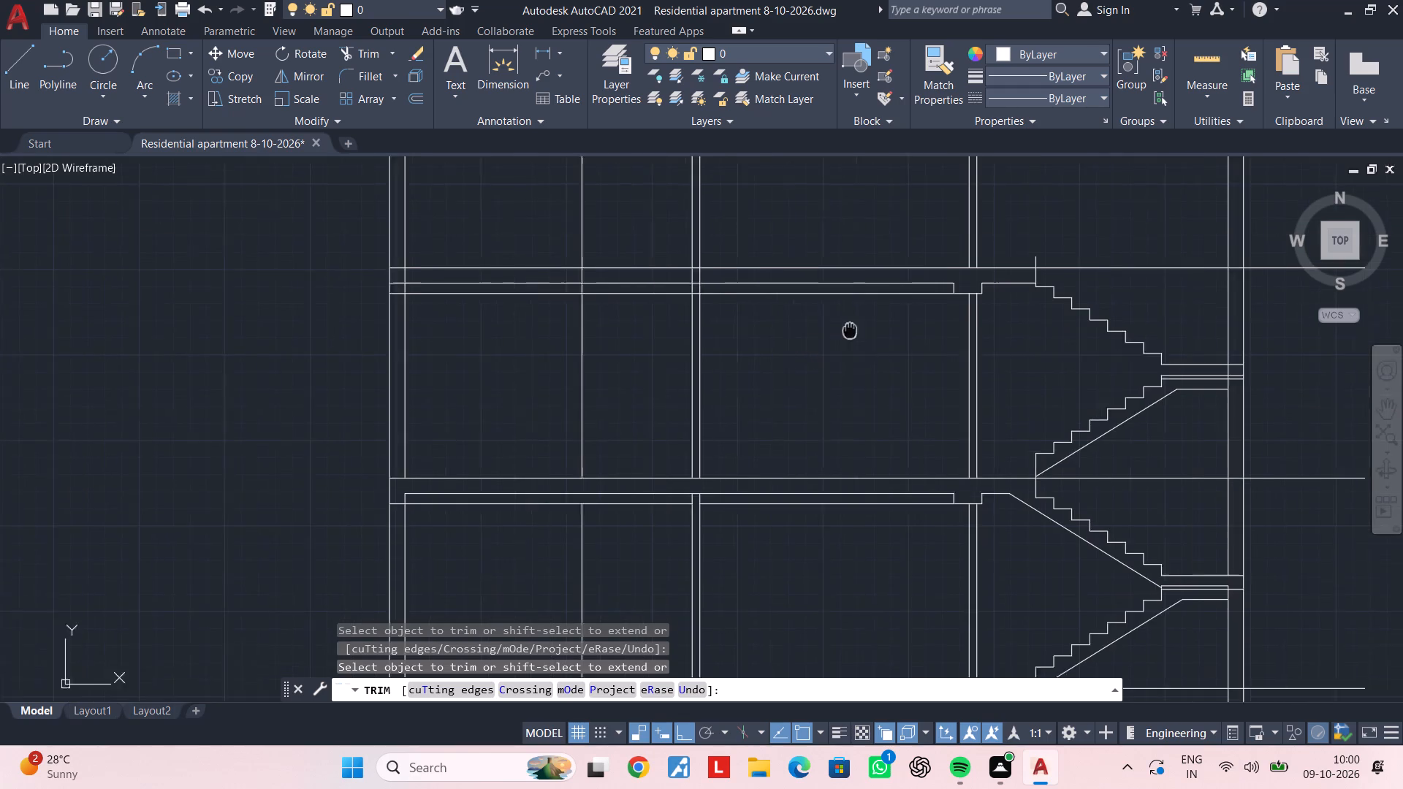
middle_click_drag(850, 330, 869, 329)
scroll(708, 292, "up", 1)
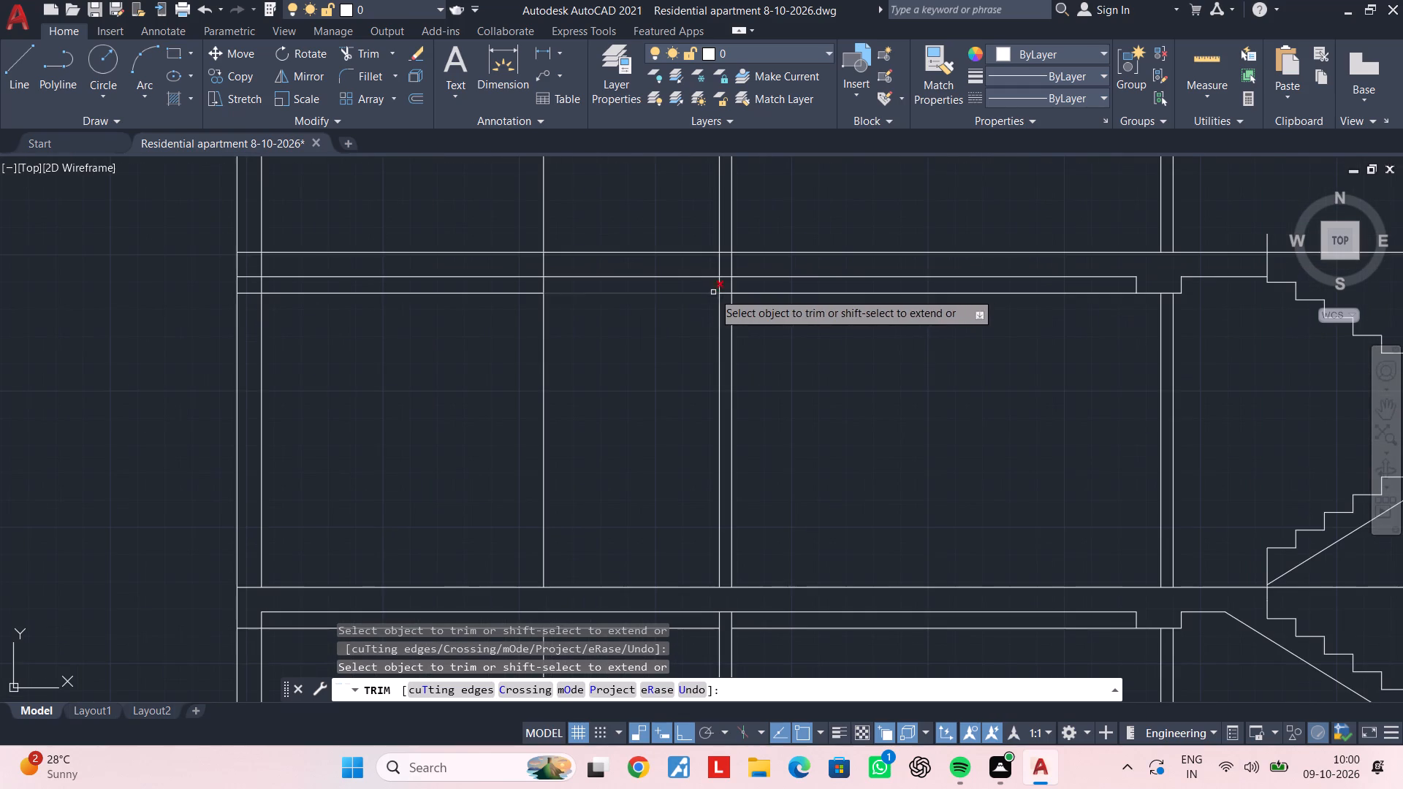
left_click(725, 293)
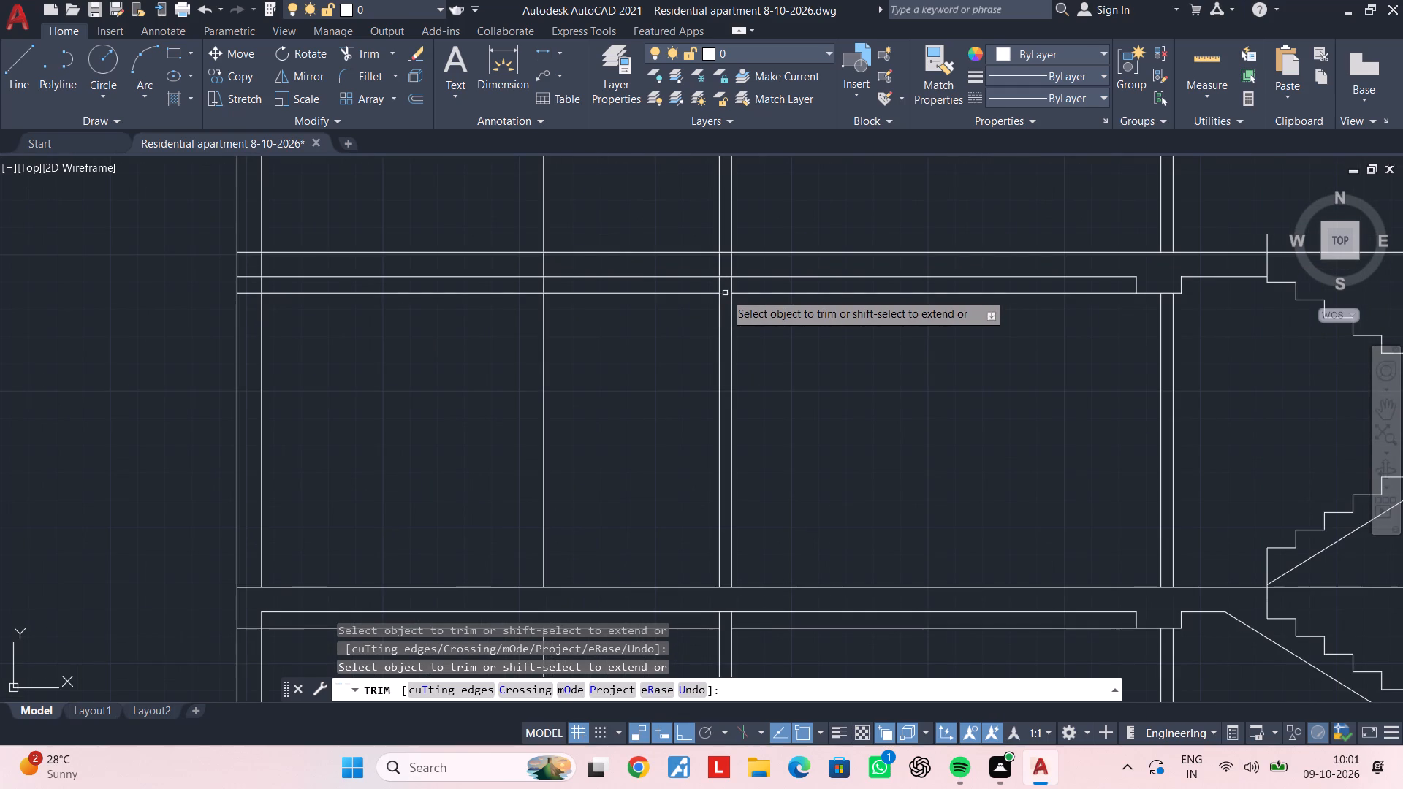
left_click(738, 261)
left_click(691, 268)
middle_click_drag(688, 272, 730, 272)
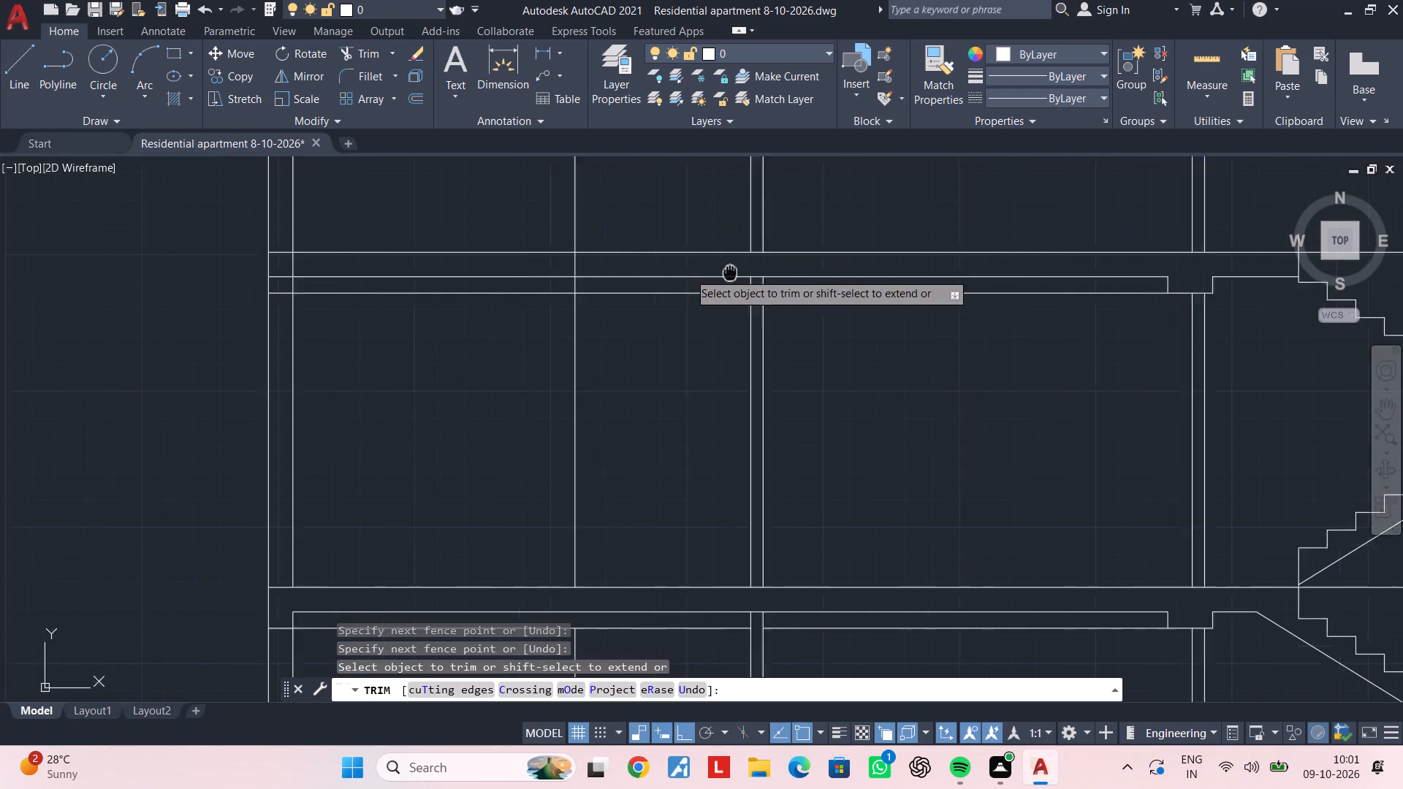
Trim the partition line between the upper floor line and the beam's bottom line.
middle_click_drag(730, 272, 816, 272)
scroll(811, 272, "up", 1)
scroll(683, 273, "up", 1)
left_click(657, 256)
left_click(470, 264)
left_click(522, 300)
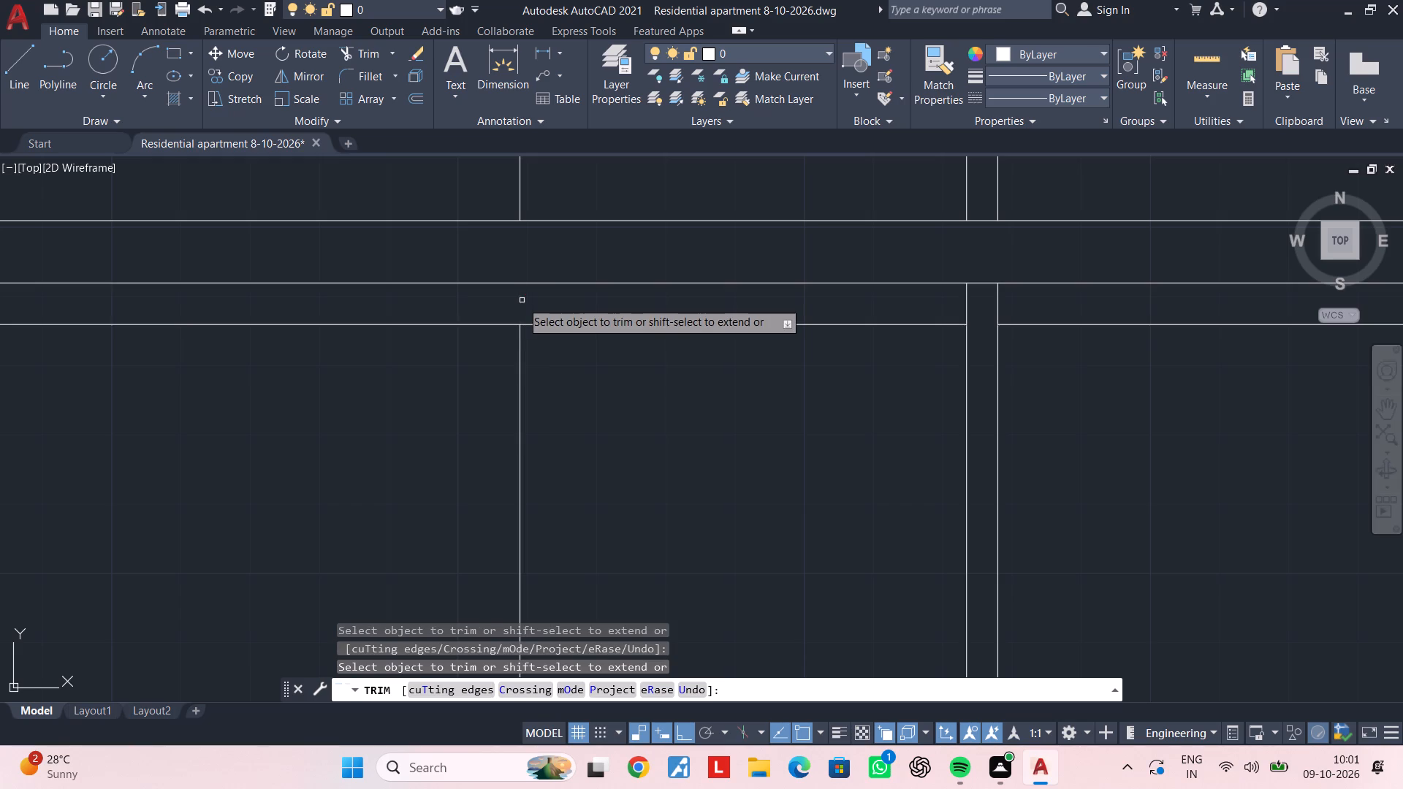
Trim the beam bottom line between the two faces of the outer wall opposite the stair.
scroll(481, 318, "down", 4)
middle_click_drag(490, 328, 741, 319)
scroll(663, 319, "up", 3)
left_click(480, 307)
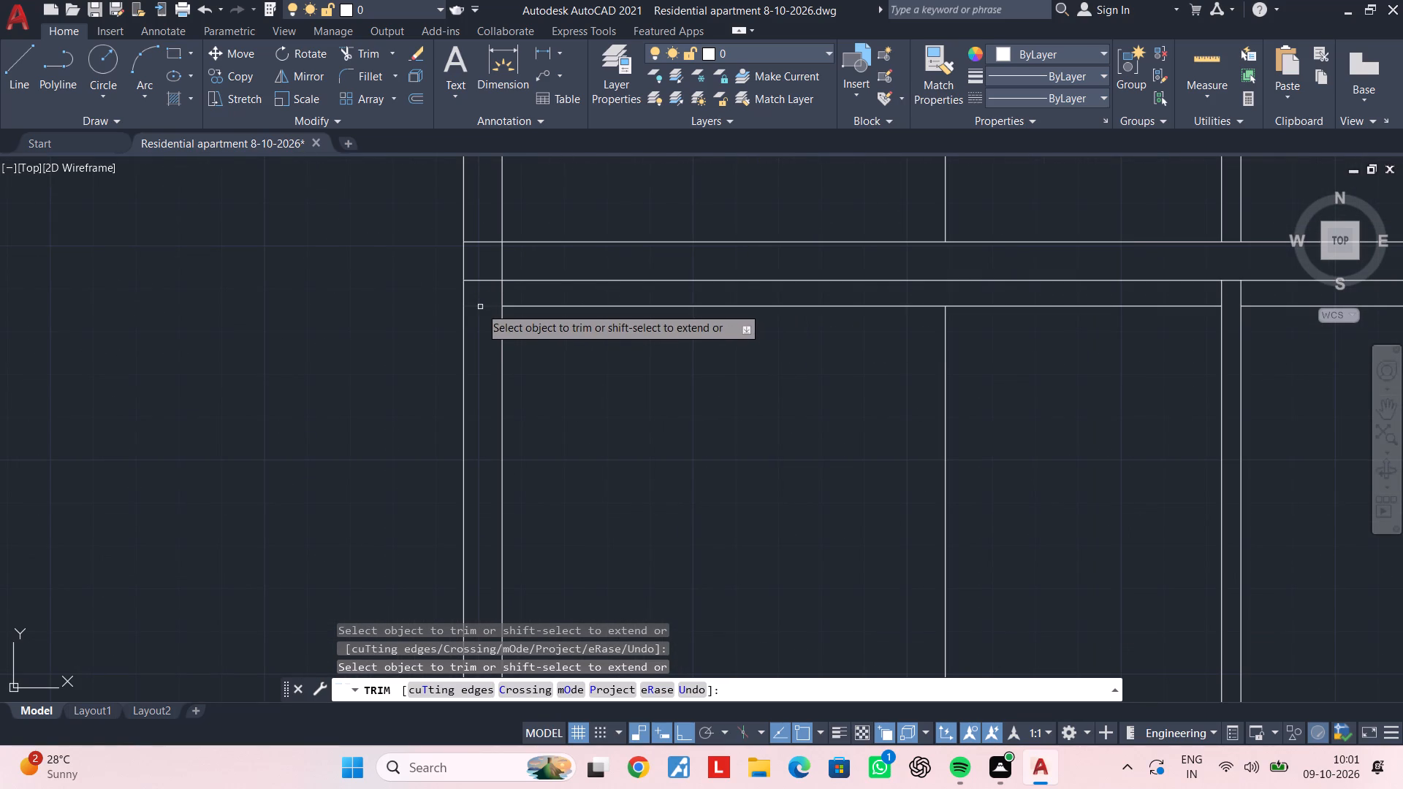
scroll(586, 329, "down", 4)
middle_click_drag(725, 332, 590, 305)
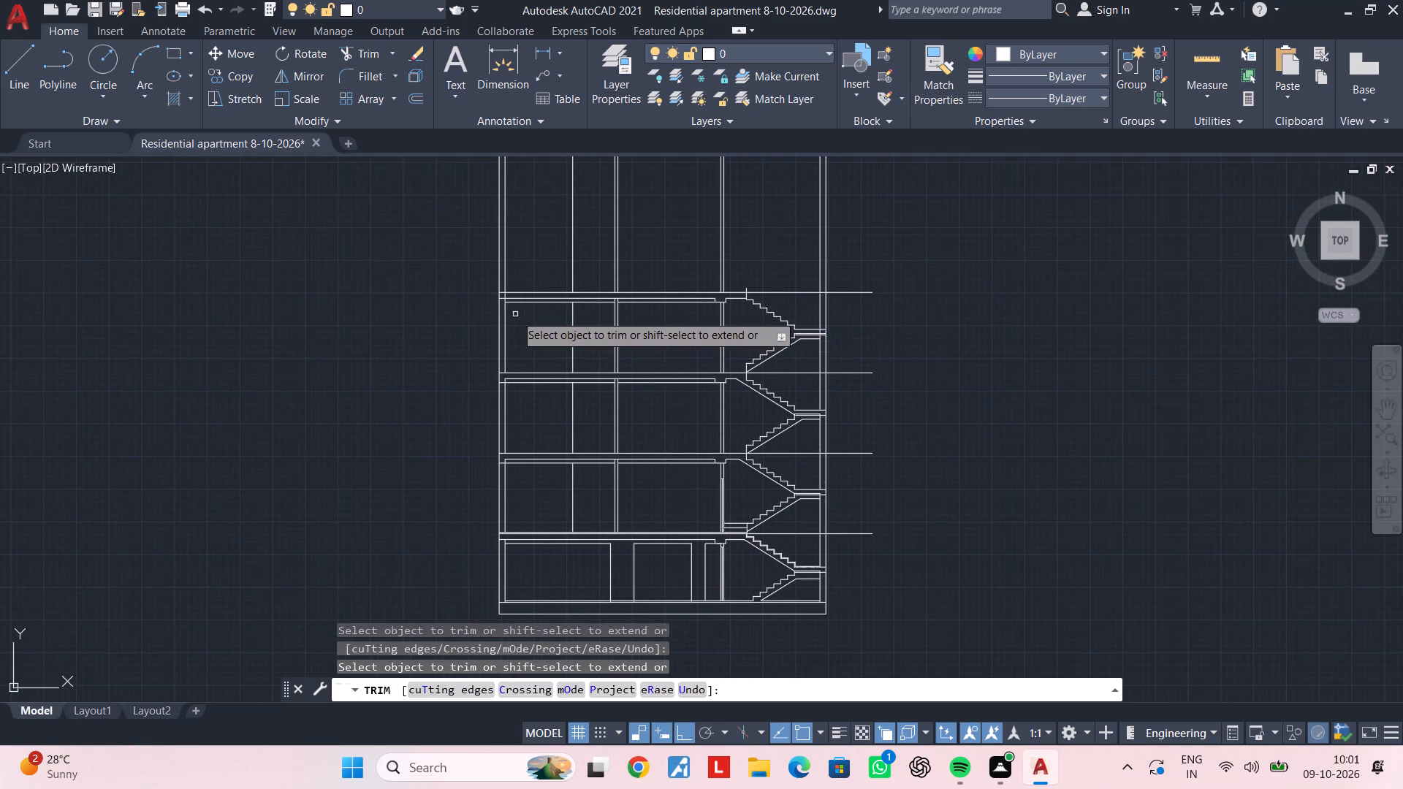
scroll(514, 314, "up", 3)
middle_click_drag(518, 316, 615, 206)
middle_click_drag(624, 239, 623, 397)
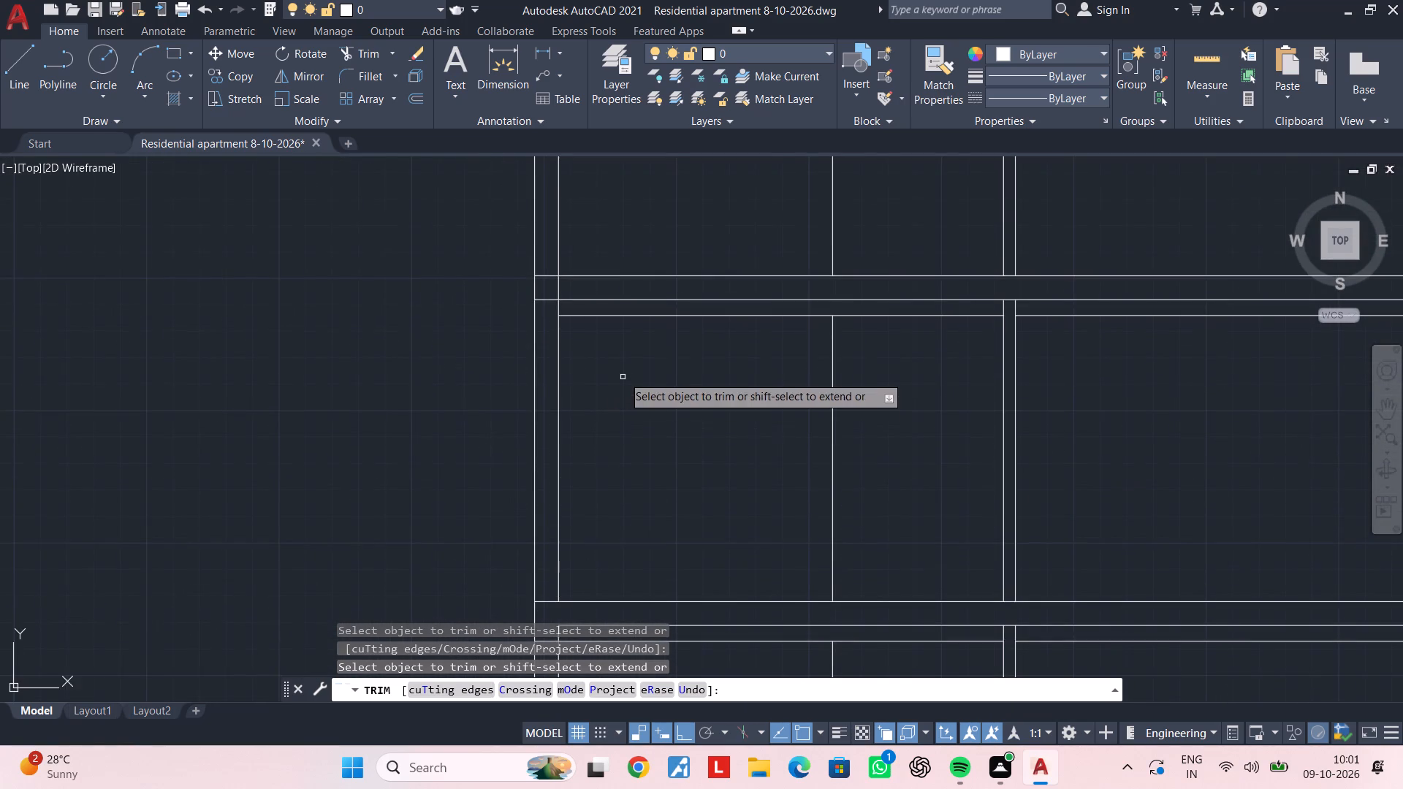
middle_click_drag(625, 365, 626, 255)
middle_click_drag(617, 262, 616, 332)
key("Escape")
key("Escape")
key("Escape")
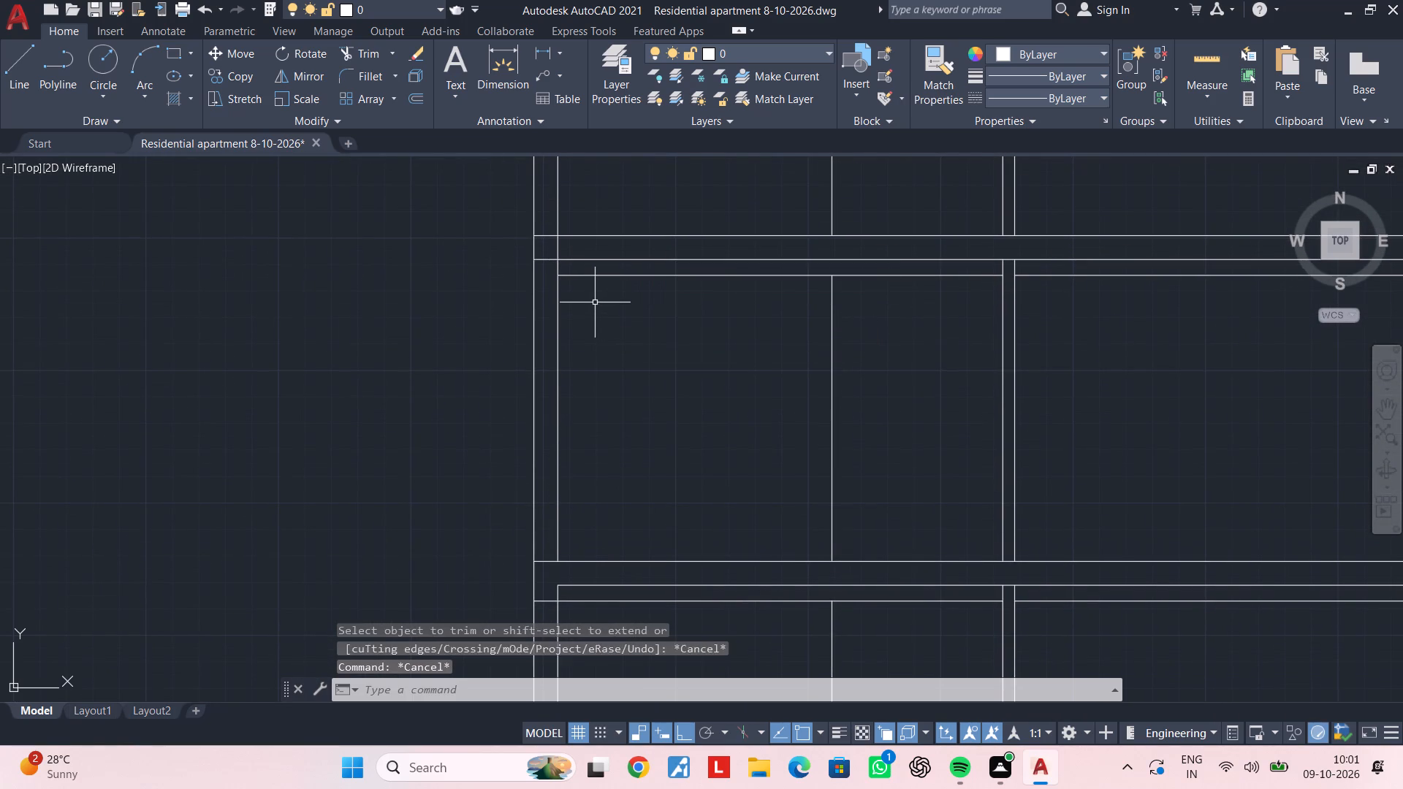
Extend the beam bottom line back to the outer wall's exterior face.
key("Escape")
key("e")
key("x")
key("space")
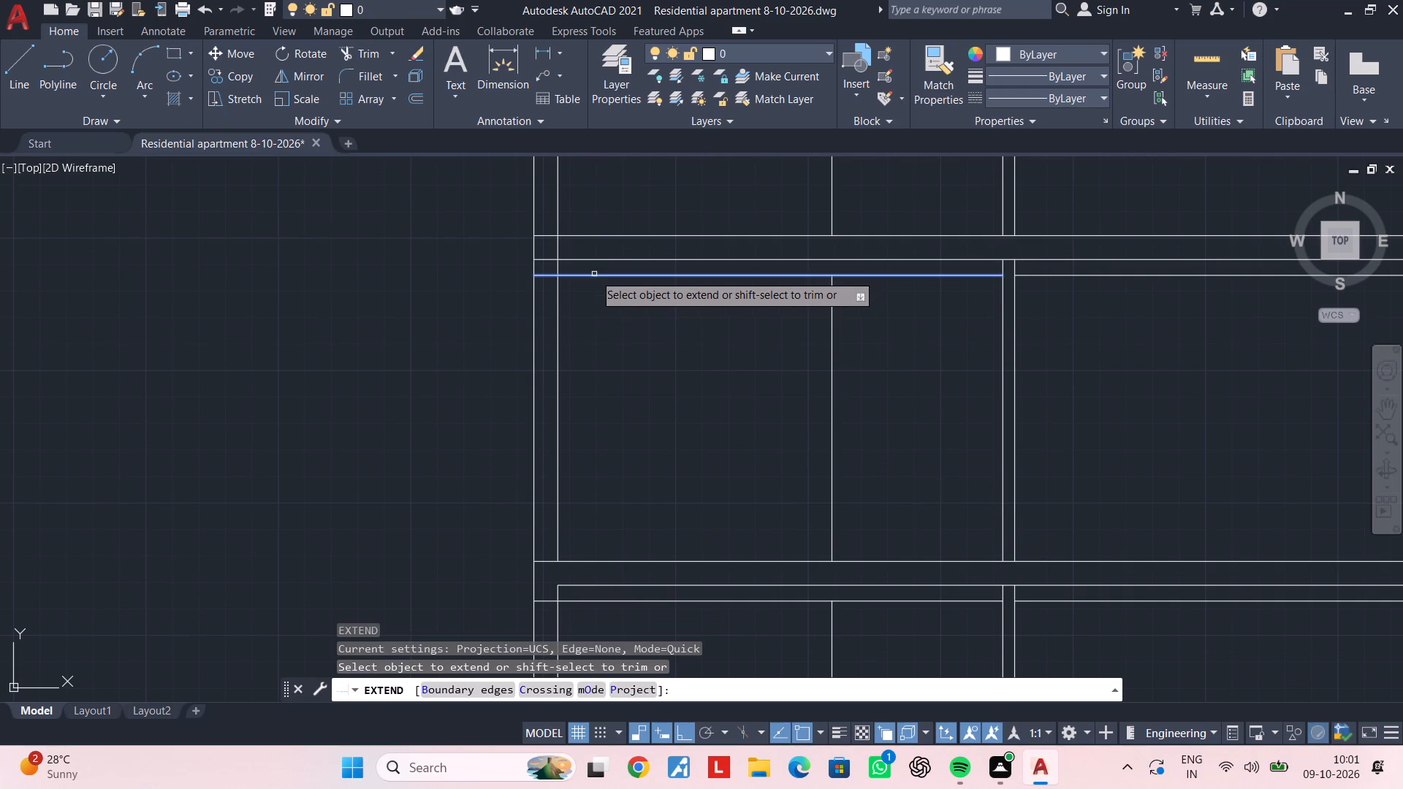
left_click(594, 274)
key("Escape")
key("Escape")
Trim the slab underside inside the outer wall and the wall's inner face through the slab thickness.
key("t")
key("r")
key("space")
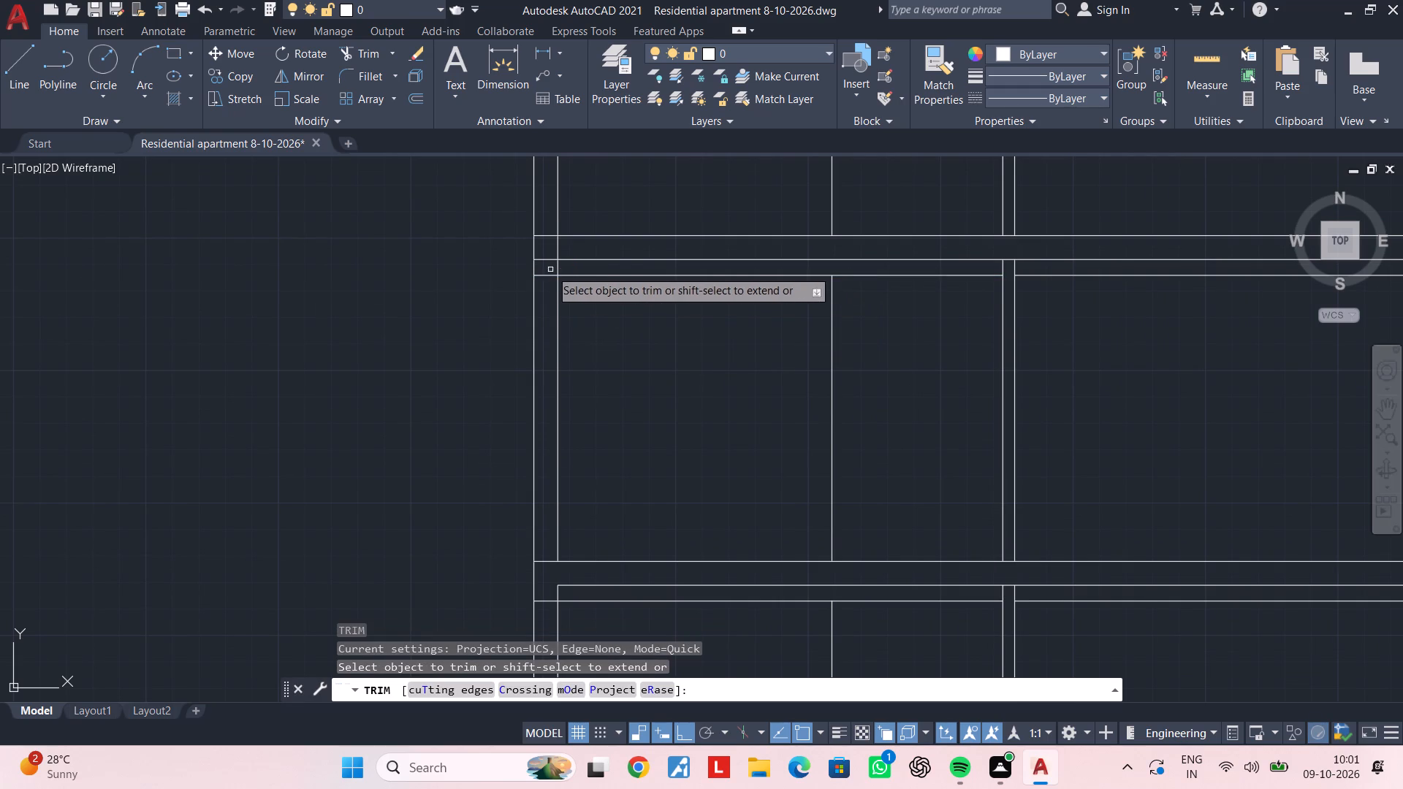
left_click(546, 260)
left_click(558, 249)
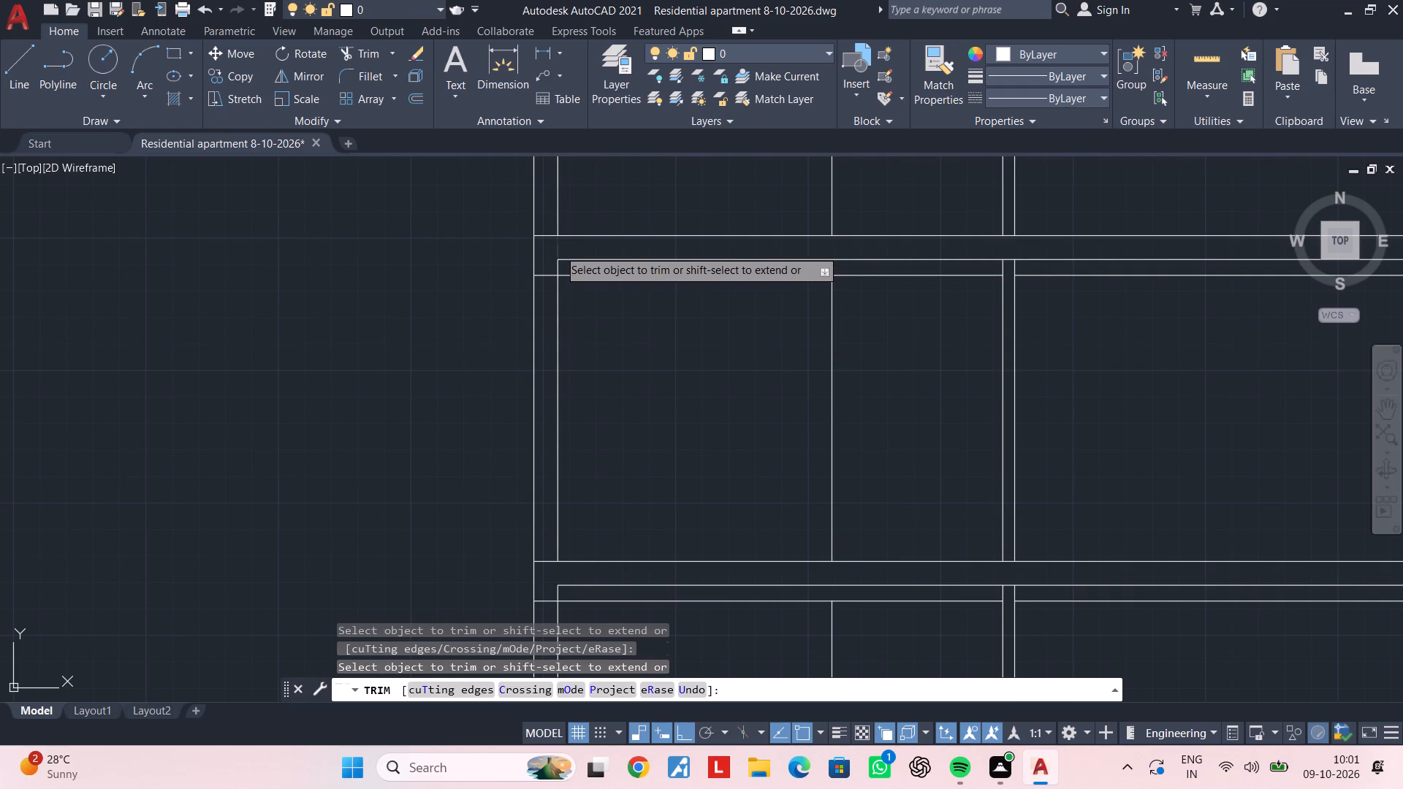
key("Escape")
key("Escape")
Compare the new upper slab, beams and stair flight with the storeys below to see what is still missing.
scroll(621, 299, "down", 2)
middle_click_drag(630, 299, 569, 317)
key("Escape")
key("Escape")
middle_click_drag(671, 319, 522, 326)
key("Escape")
key("Escape")
middle_click_drag(849, 362, 745, 367)
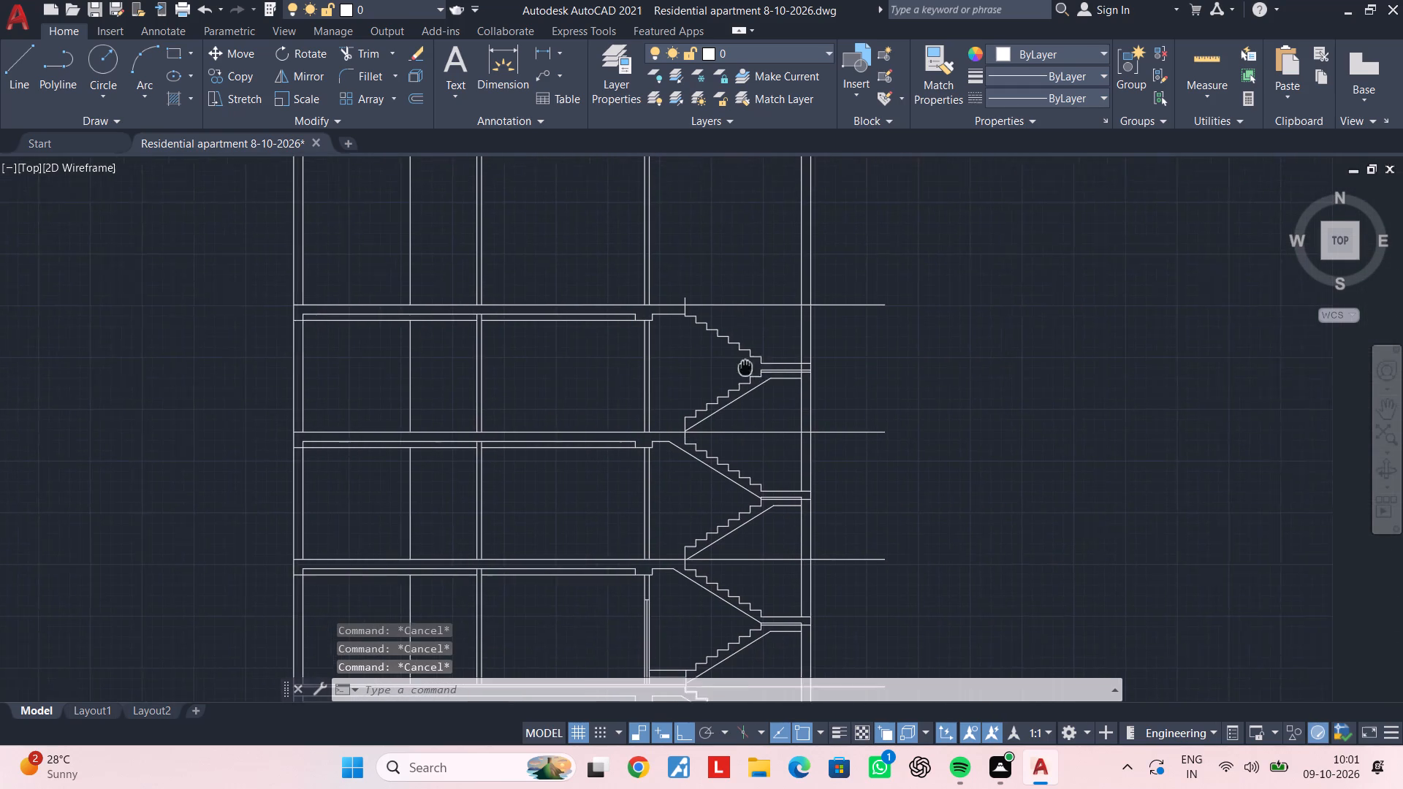
middle_click_drag(745, 367, 685, 367)
key("Escape")
key("Escape")
middle_click_drag(696, 333, 617, 307)
key("Escape")
key("Escape")
scroll(613, 327, "up", 2)
middle_click_drag(603, 325, 721, 317)
key("Escape")
scroll(681, 341, "up", 1)
middle_click_drag(636, 342, 798, 315)
key("Escape")
key("Escape")
scroll(724, 324, "down", 1)
middle_click_drag(744, 329, 805, 365)
key("Escape")
key("Escape")
middle_click_drag(790, 347, 793, 373)
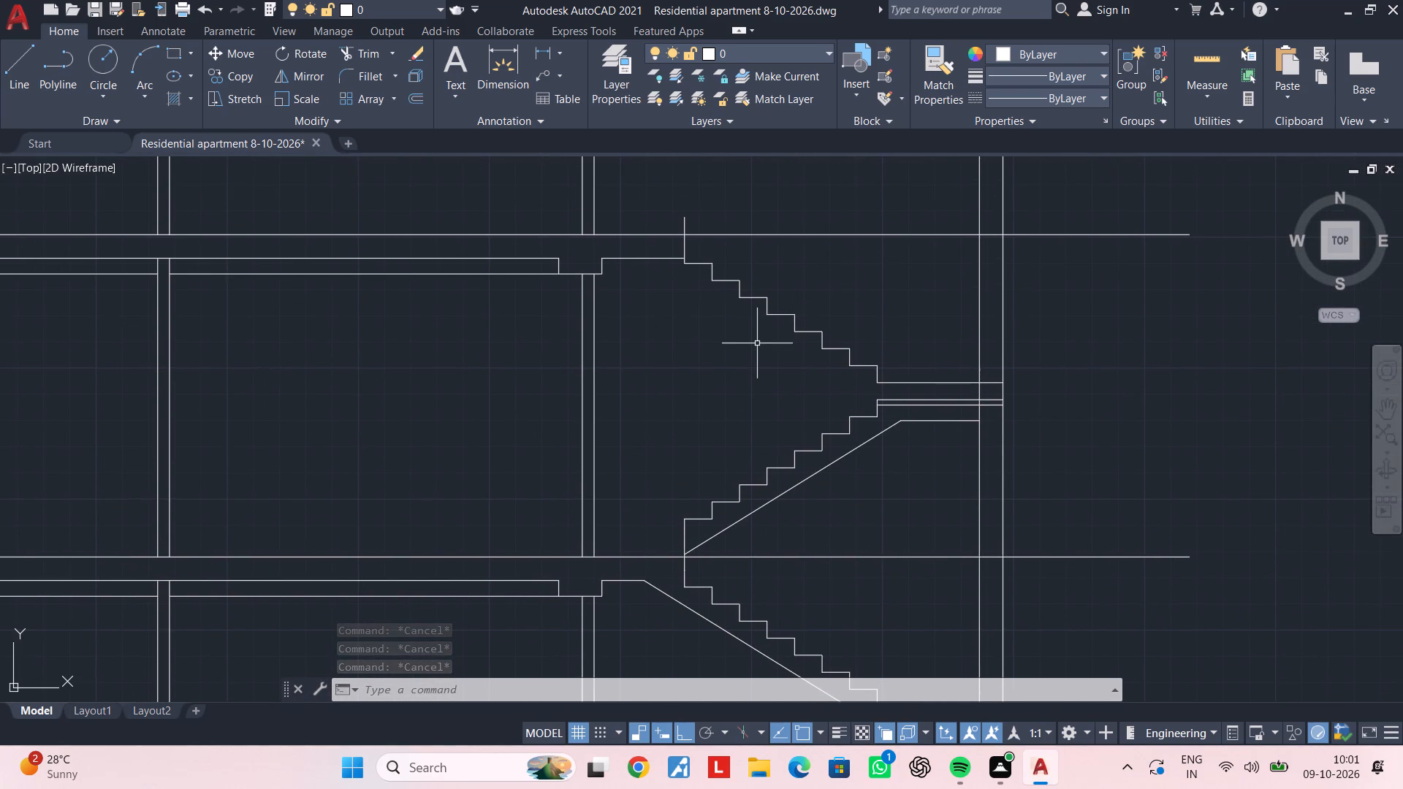
middle_click_drag(748, 357, 740, 310)
key("Escape")
key("Escape")
key("Escape")
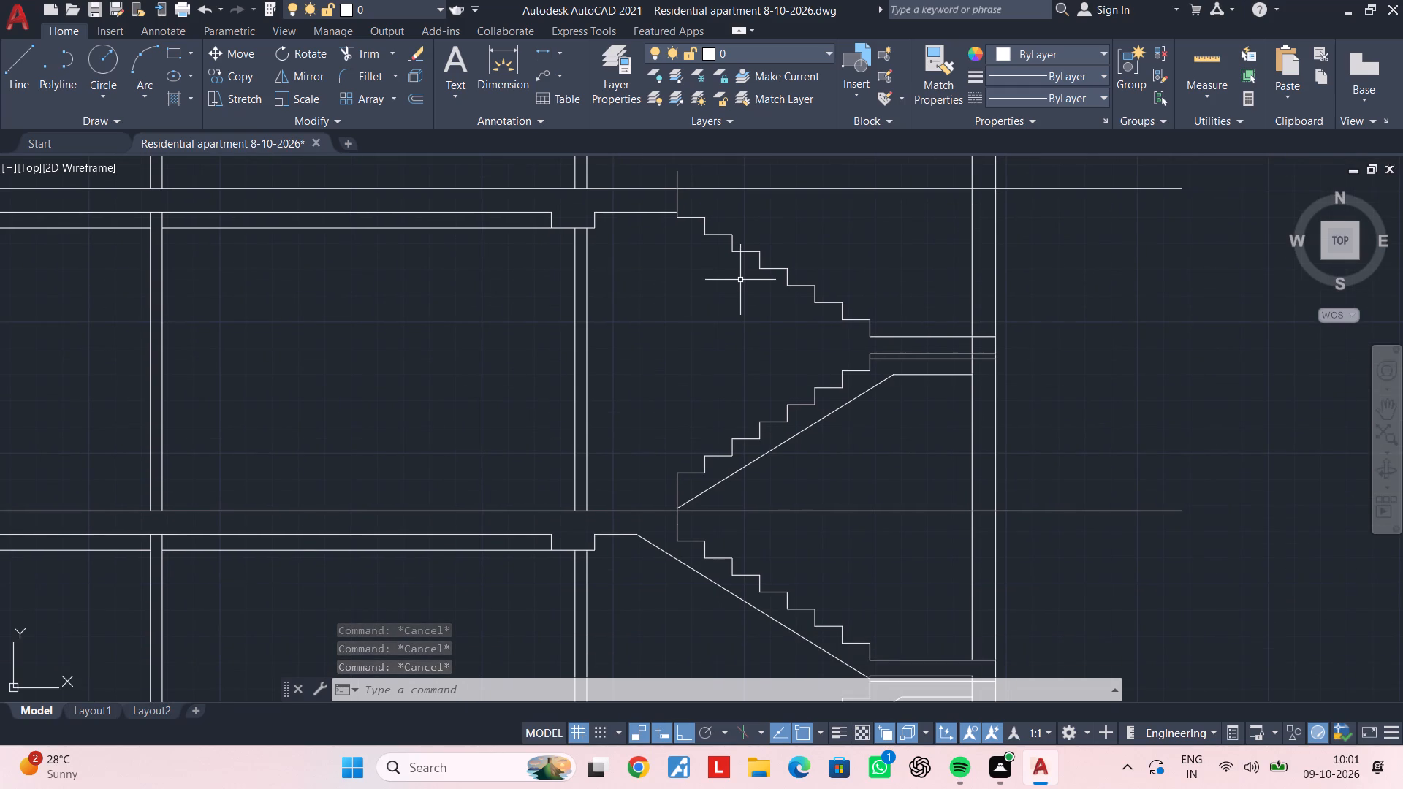
scroll(742, 304, "down", 2)
middle_click_drag(742, 304, 748, 236)
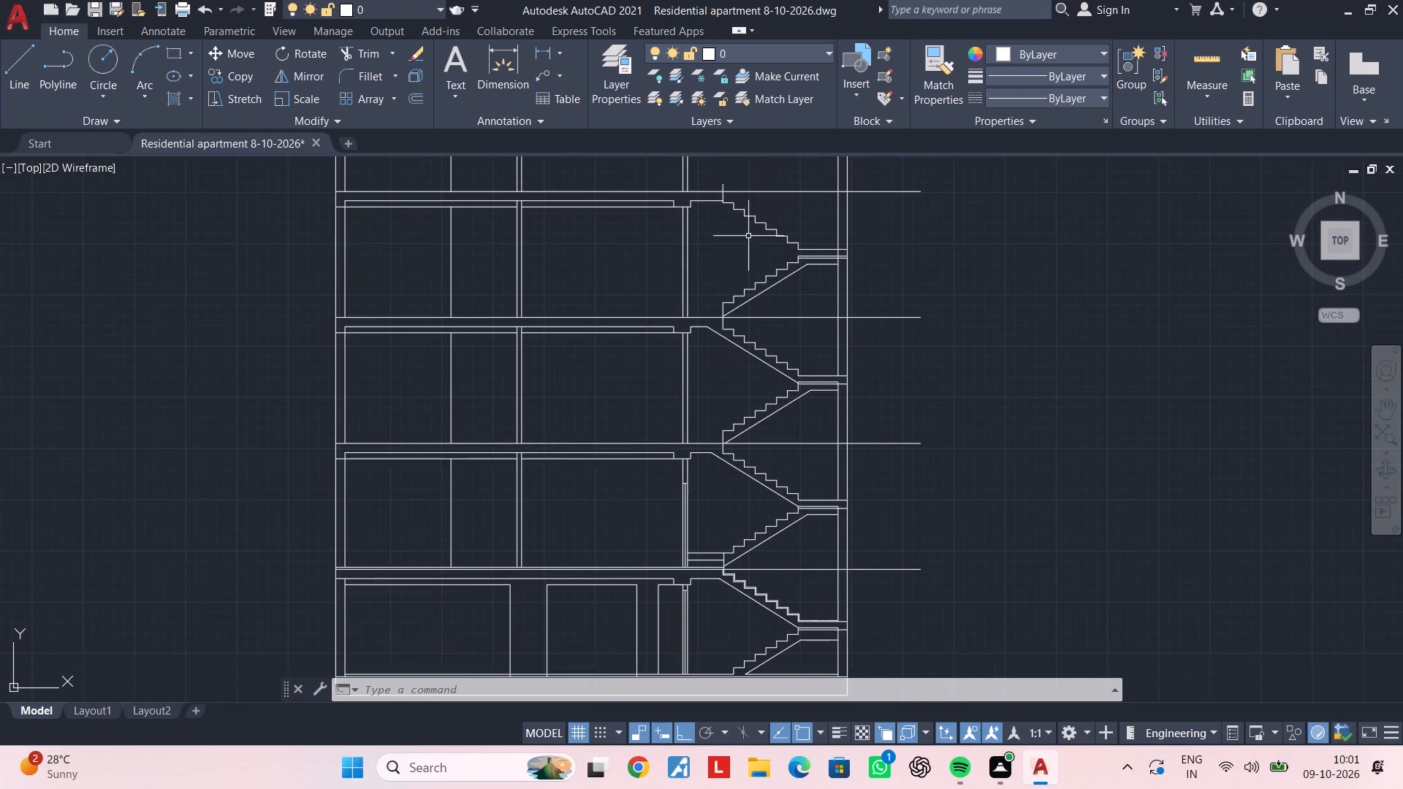
scroll(750, 494, "up", 2)
scroll(745, 487, "down", 3)
middle_click_drag(752, 436, 744, 558)
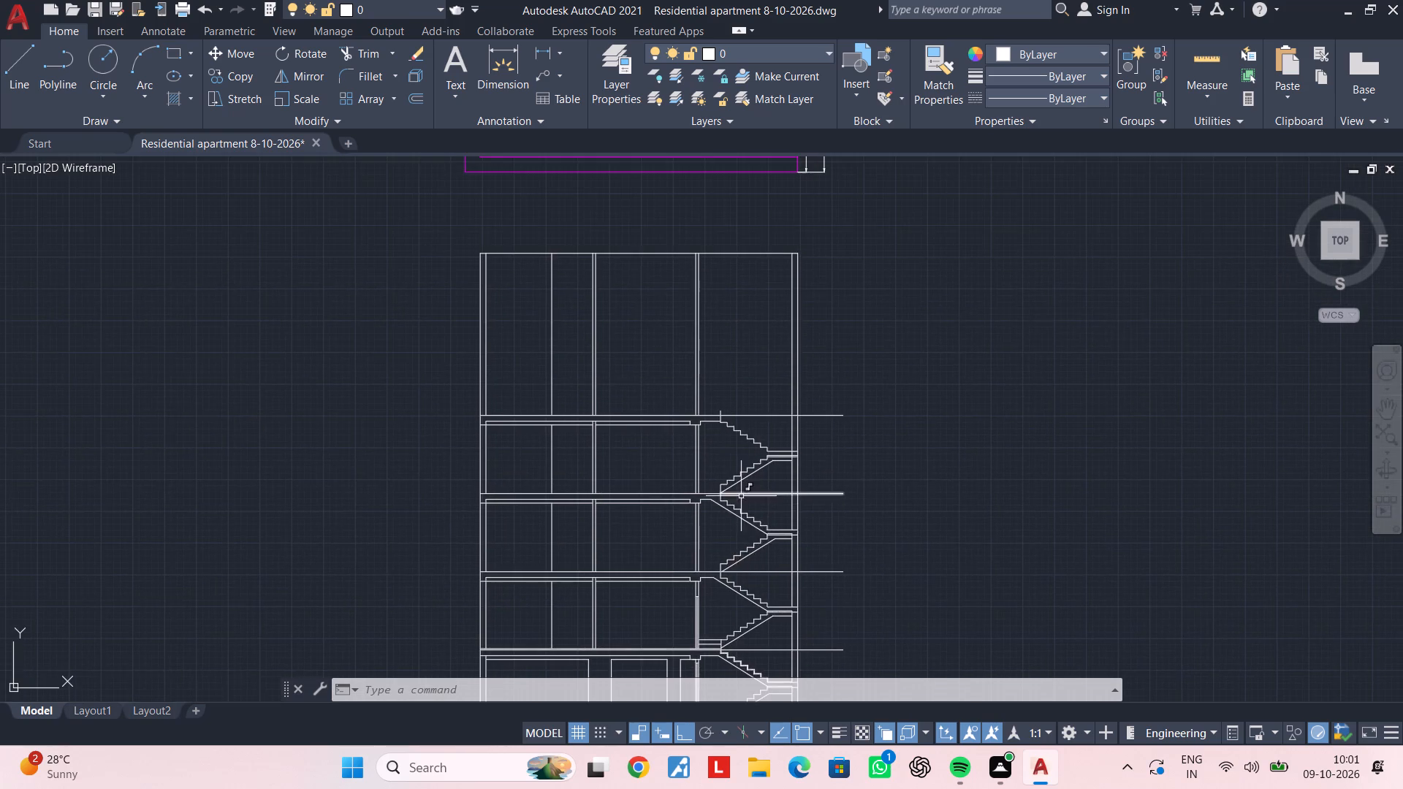
middle_click_drag(741, 498, 753, 436)
scroll(750, 412, "up", 3)
middle_click_drag(710, 321, 710, 321)
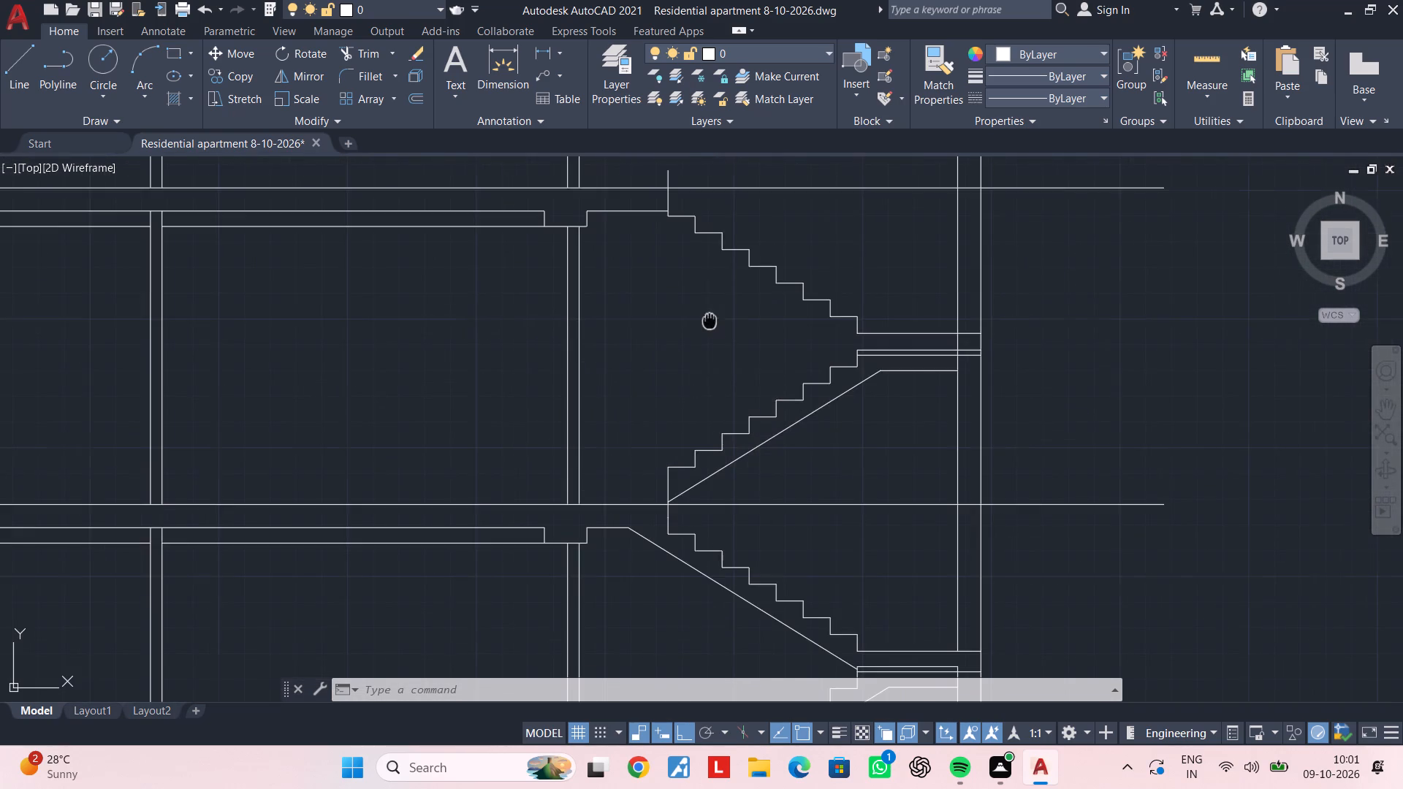
middle_click_drag(710, 321, 764, 571)
scroll(690, 455, "up", 1)
middle_click_drag(710, 474, 712, 408)
middle_click_drag(731, 462, 730, 420)
key("Escape")
key("Escape")
key("Escape")
key("Escape")
key("Escape")
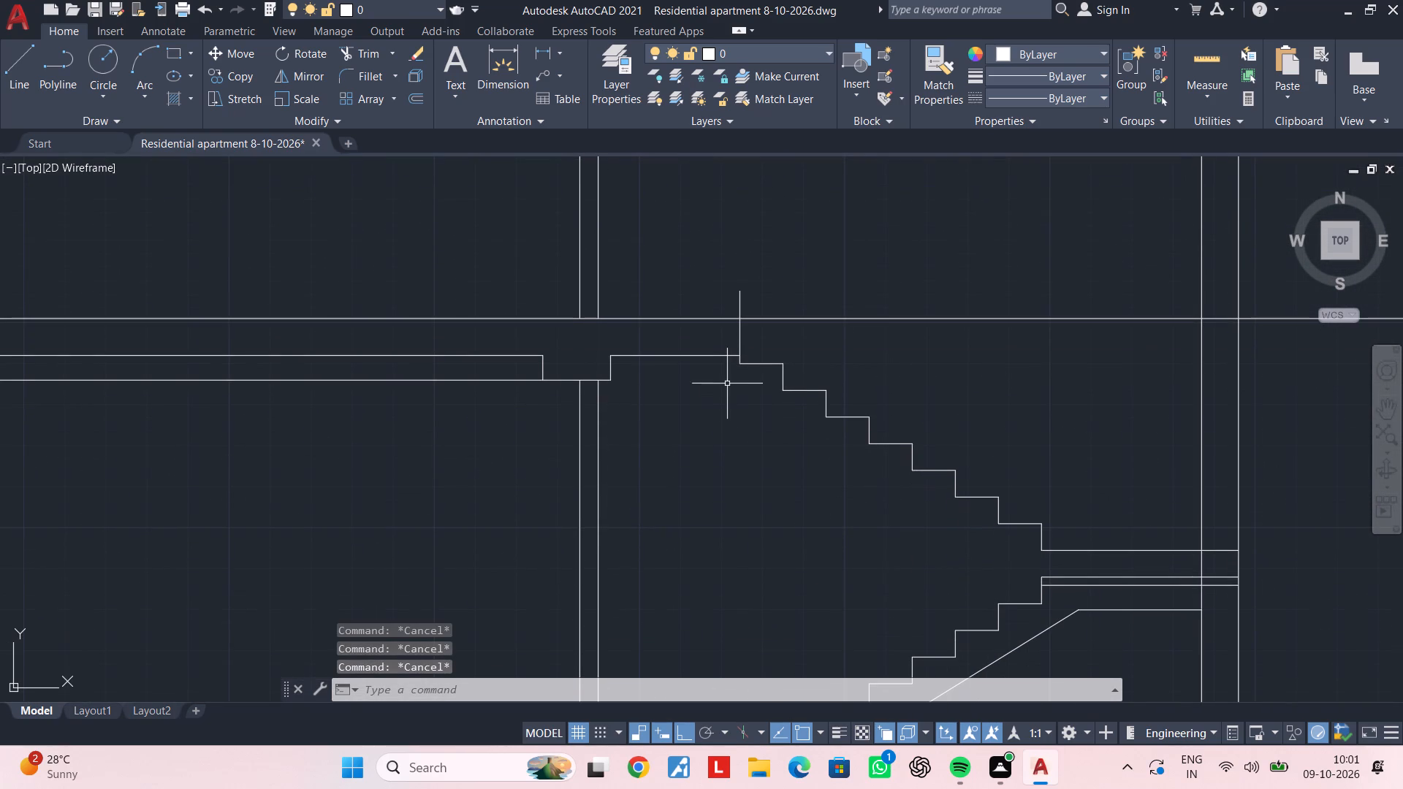
key("Escape")
key("Escape")
middle_click_drag(733, 374, 704, 400)
key("Escape")
key("Escape")
middle_click_drag(775, 445, 696, 346)
key("Escape")
key("Escape")
Draw a diagonal line under the top flight's steps, from the base of the lowest riser at the landing to the uppermost step's inner corner.
type("l")
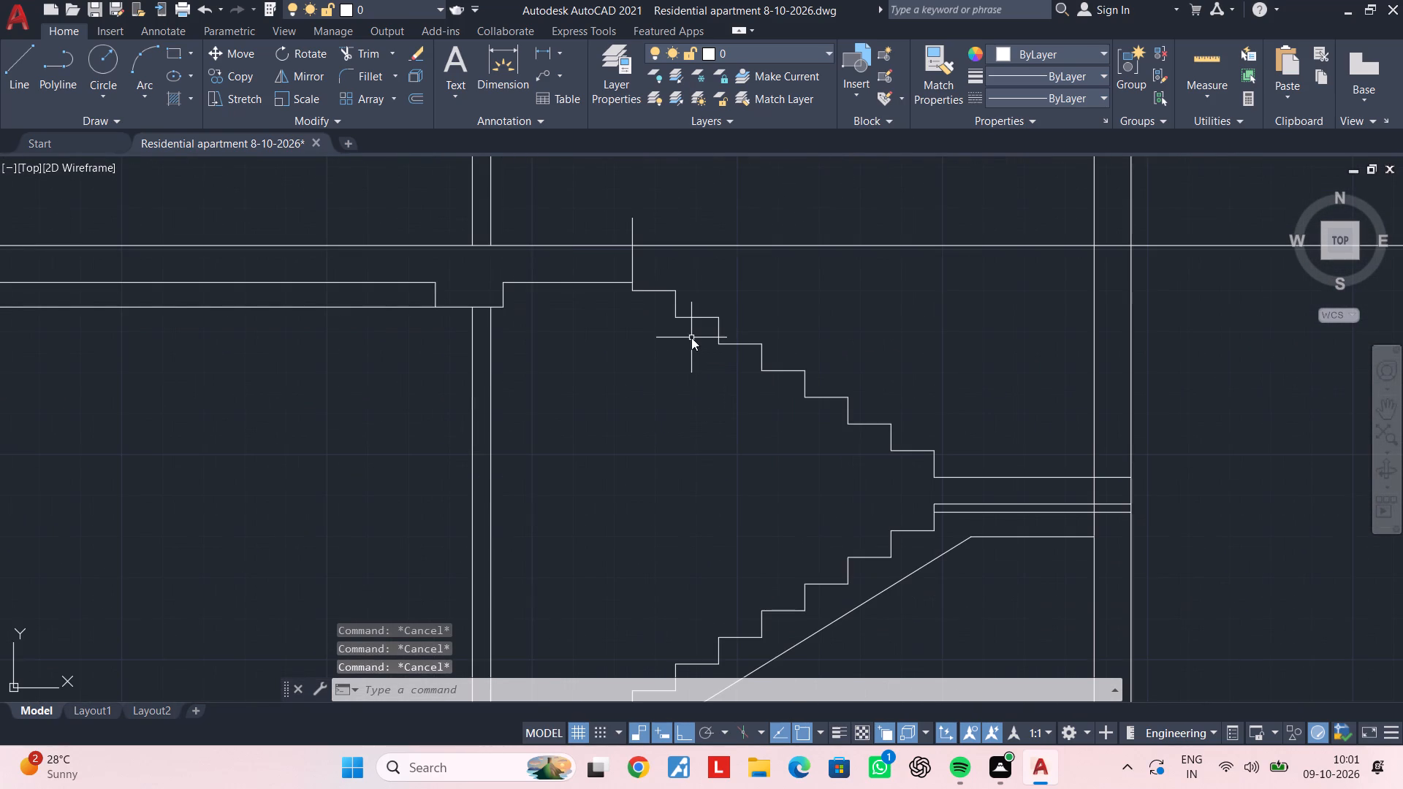
key("space")
scroll(940, 486, "up", 1)
left_click(927, 476)
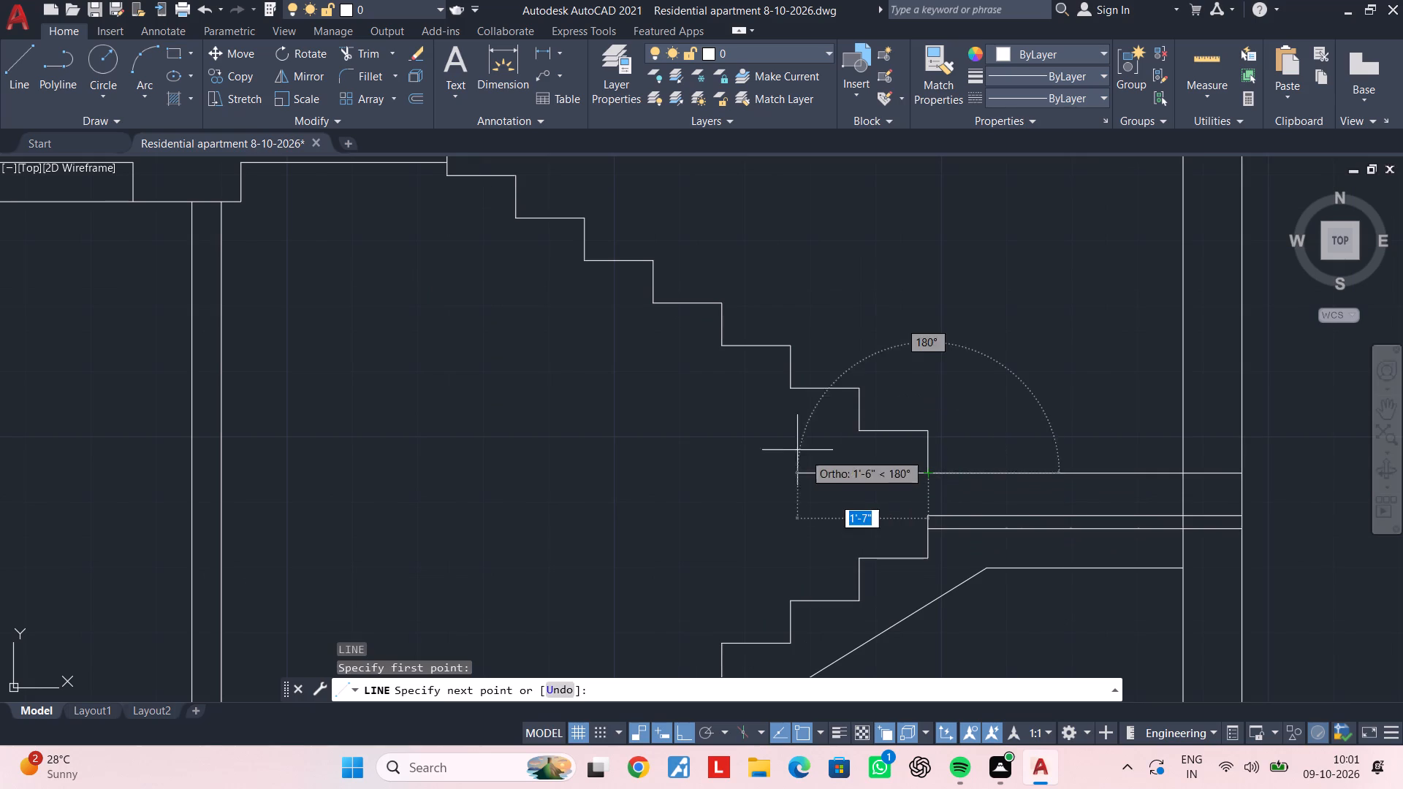
middle_click_drag(783, 438, 821, 525)
left_click(482, 267)
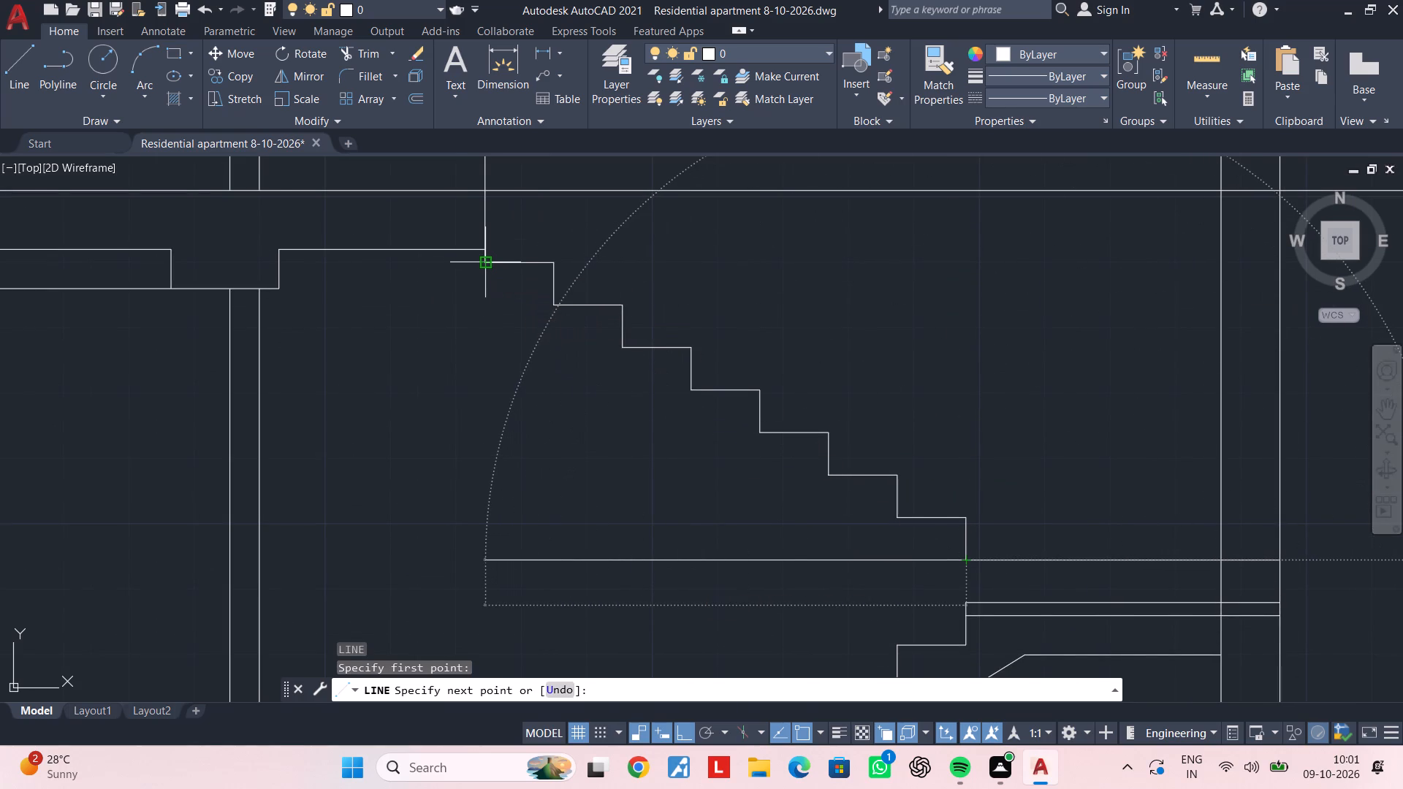
key("Escape")
middle_click_drag(577, 449, 615, 427)
key("Escape")
key("Escape")
Offset the diagonal stair line 6" to the underside of the flight.
key("o")
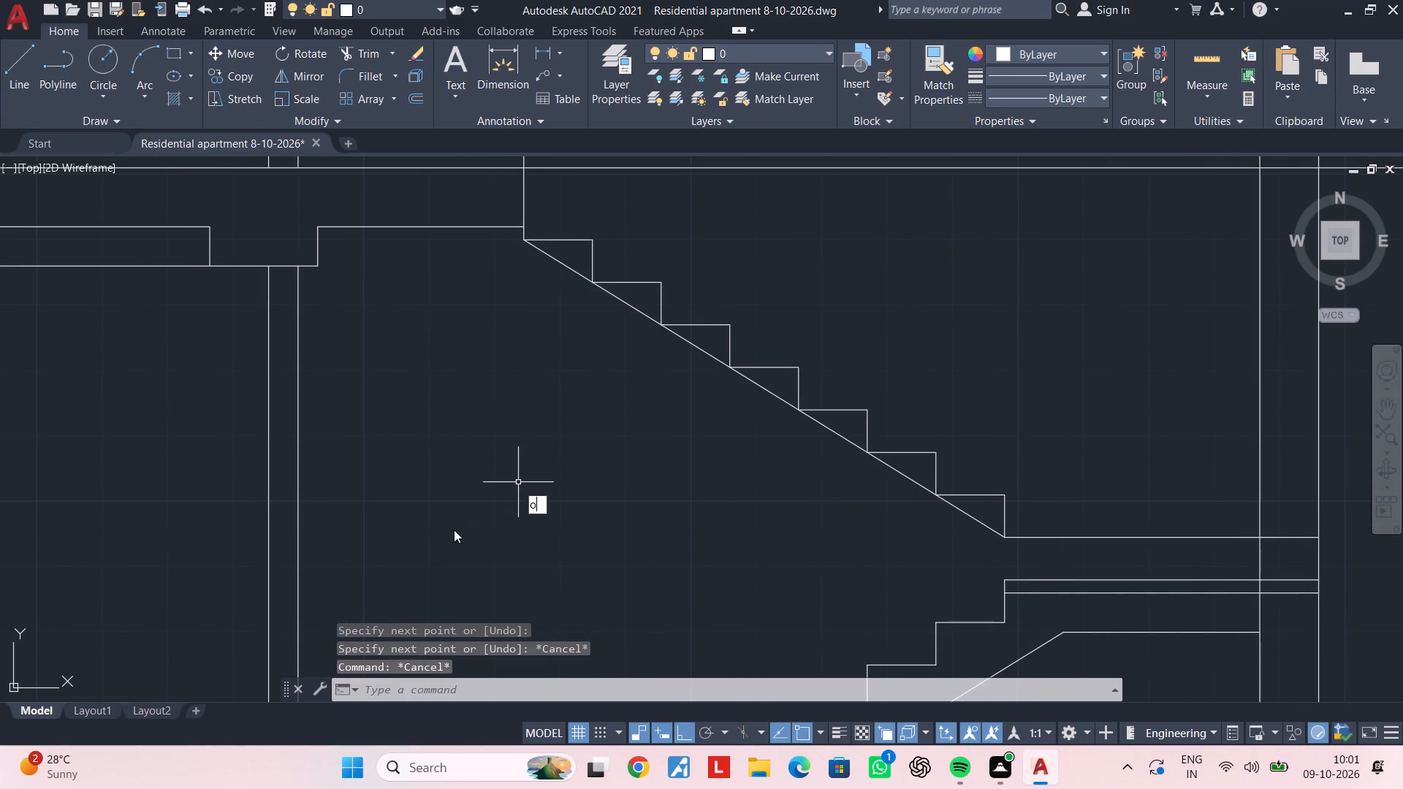
key("f")
key("space")
type("6\"")
key("Return")
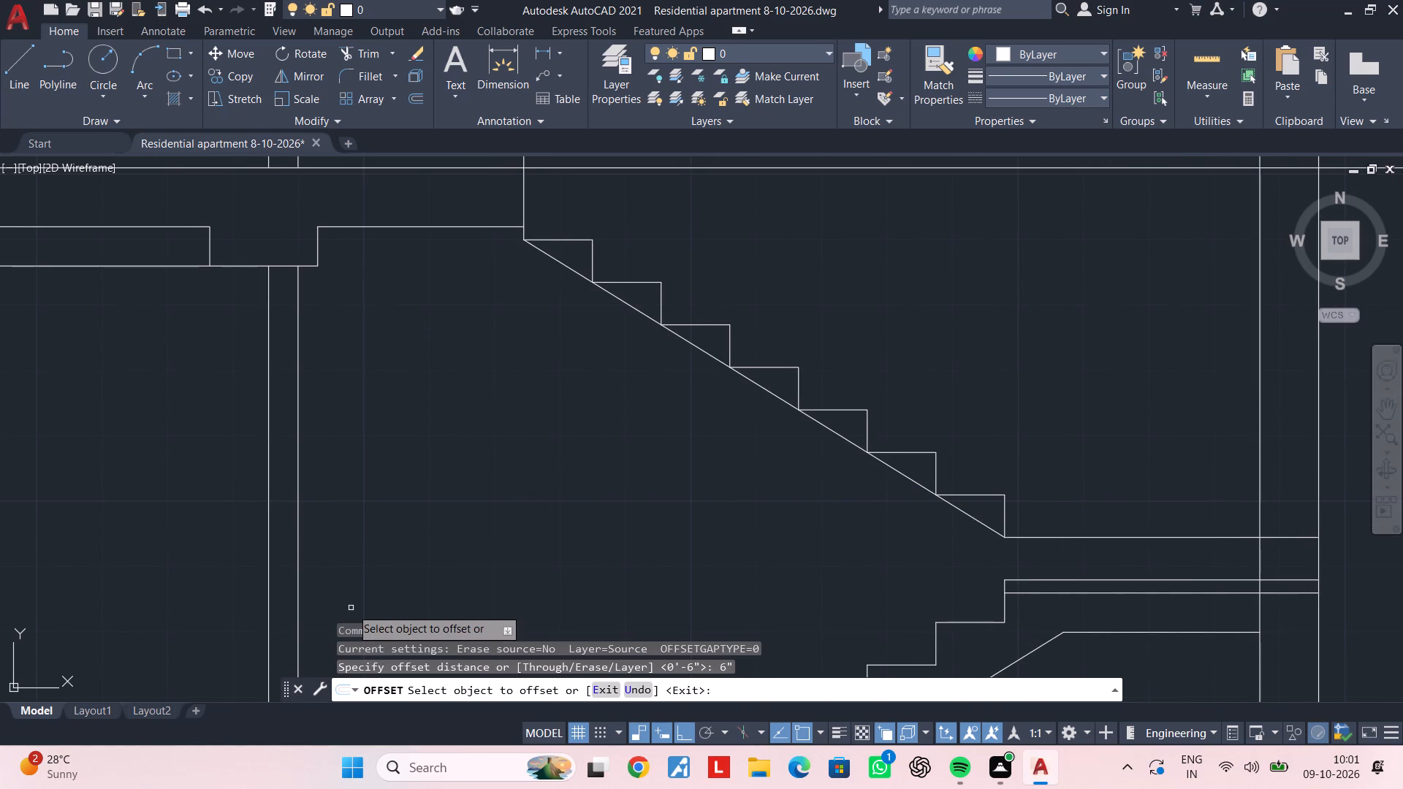
left_click(771, 389)
left_click(740, 462)
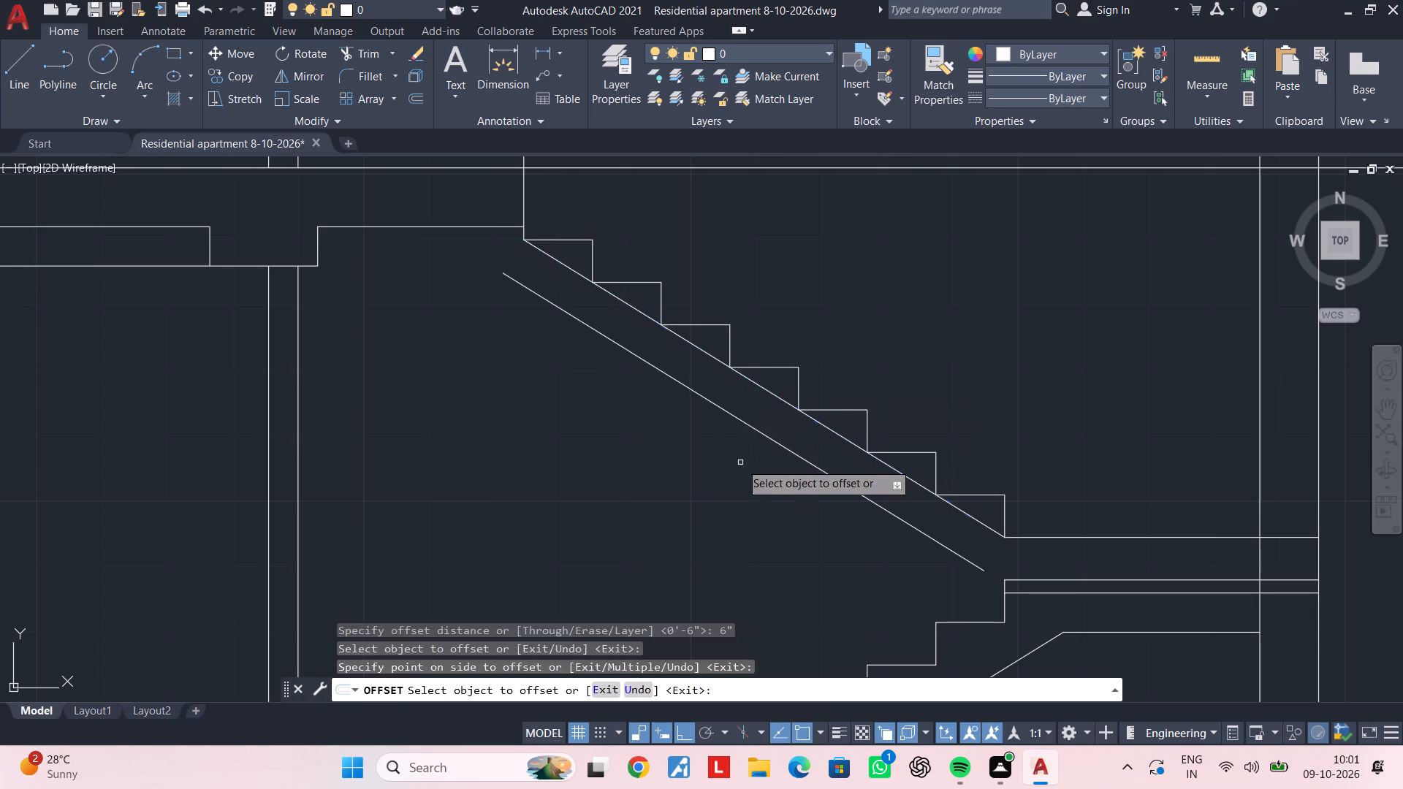
key("Escape")
key("Escape")
key("Escape")
Extend the lower end of the offset waist line to the mid-landing edge.
key("e")
key("x")
key("space")
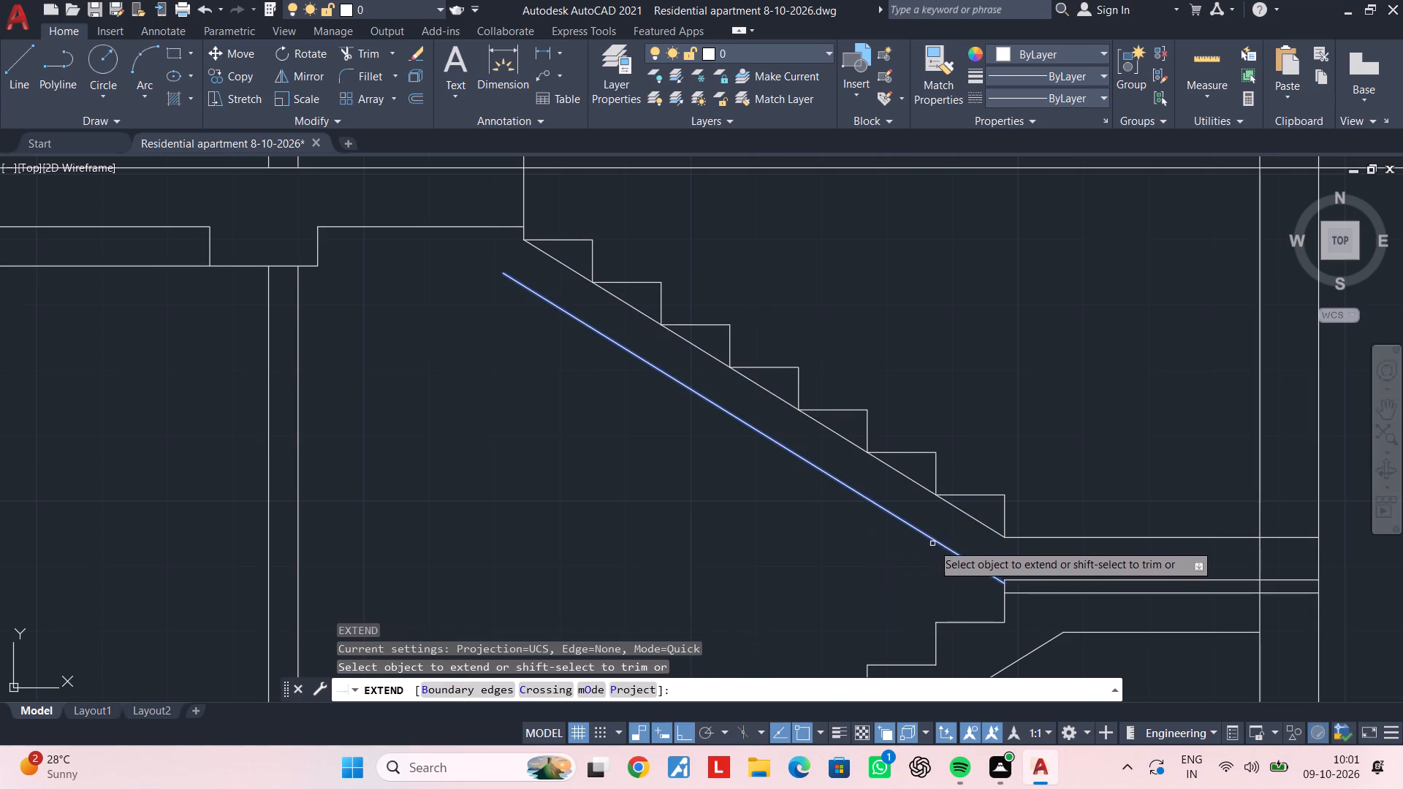
left_click(937, 545)
key("Escape")
key("Escape")
Delete the original diagonal line touching the step corners.
left_click(976, 522)
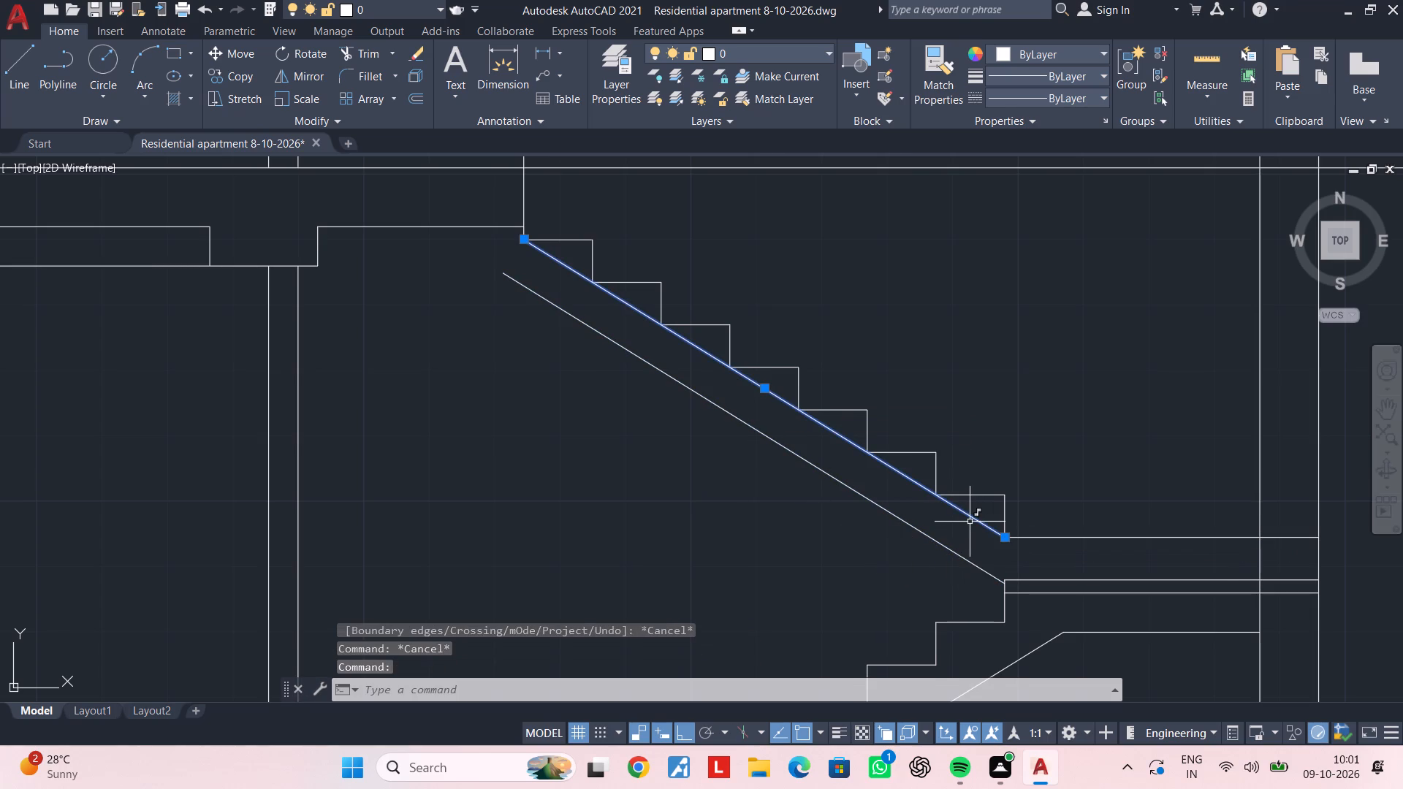
key("Delete")
Extend the upper end of the waist line to the underside of the upper floor landing slab.
middle_click_drag(711, 481, 767, 505)
key("Escape")
key("e")
type("x")
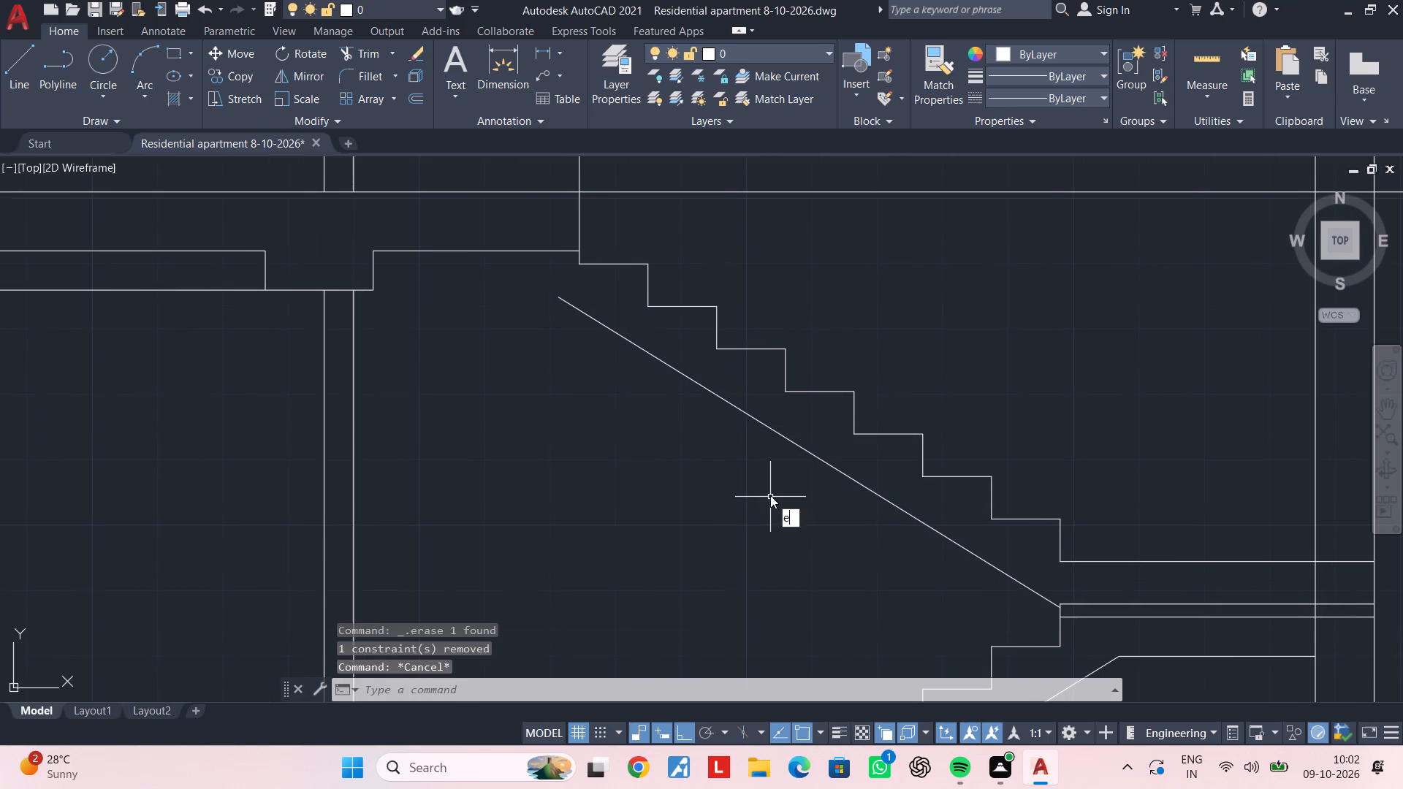
key("space")
left_click(794, 441)
key("Escape")
key("Escape")
Trim the landing slab's underside between the waist line and the top riser.
middle_click_drag(695, 463, 718, 471)
key("Escape")
key("Escape")
key("t")
key("r")
key("space")
left_click(575, 258)
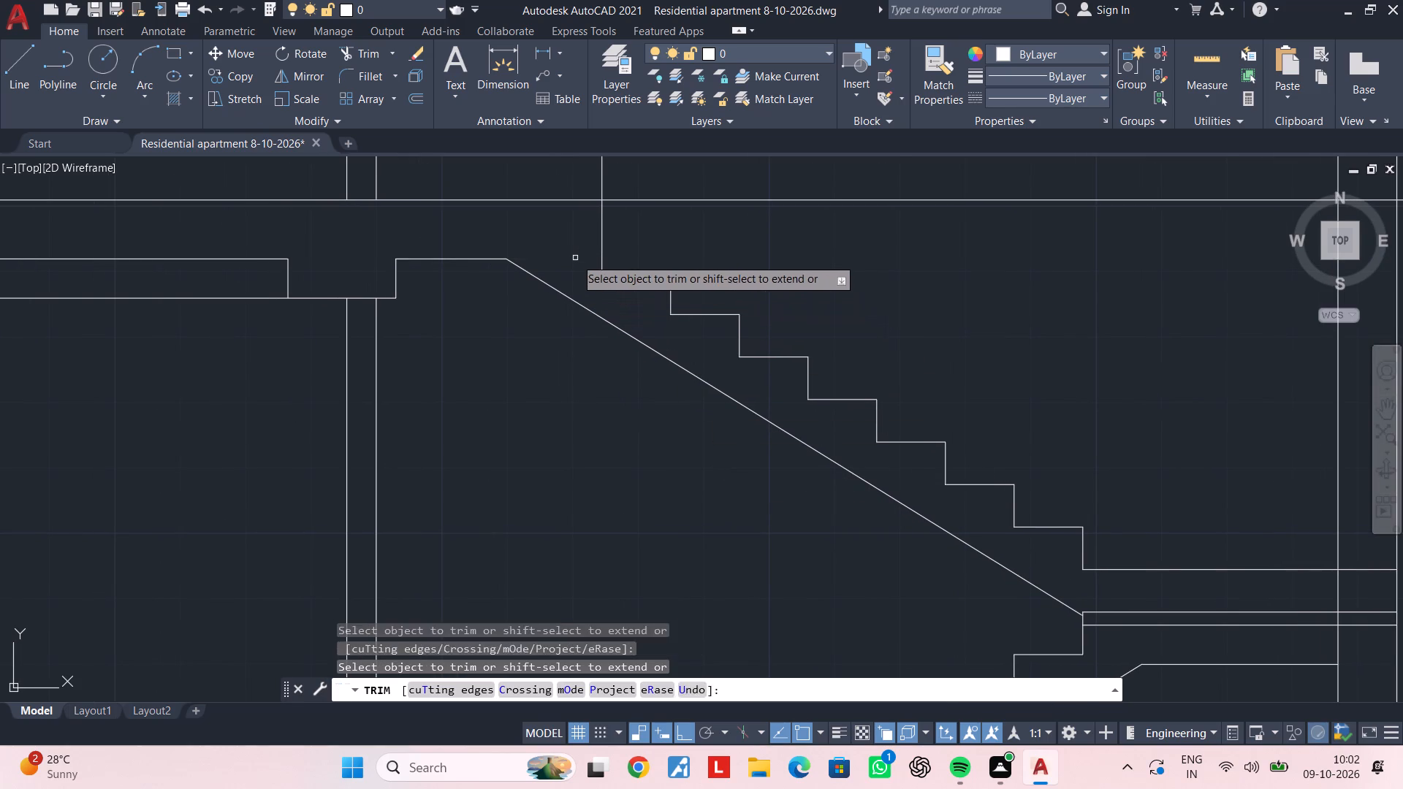
key("Escape")
Check the top flight's underside against the flights below and examine the open storey space above.
scroll(715, 327, "down", 3)
middle_click_drag(770, 364, 622, 417)
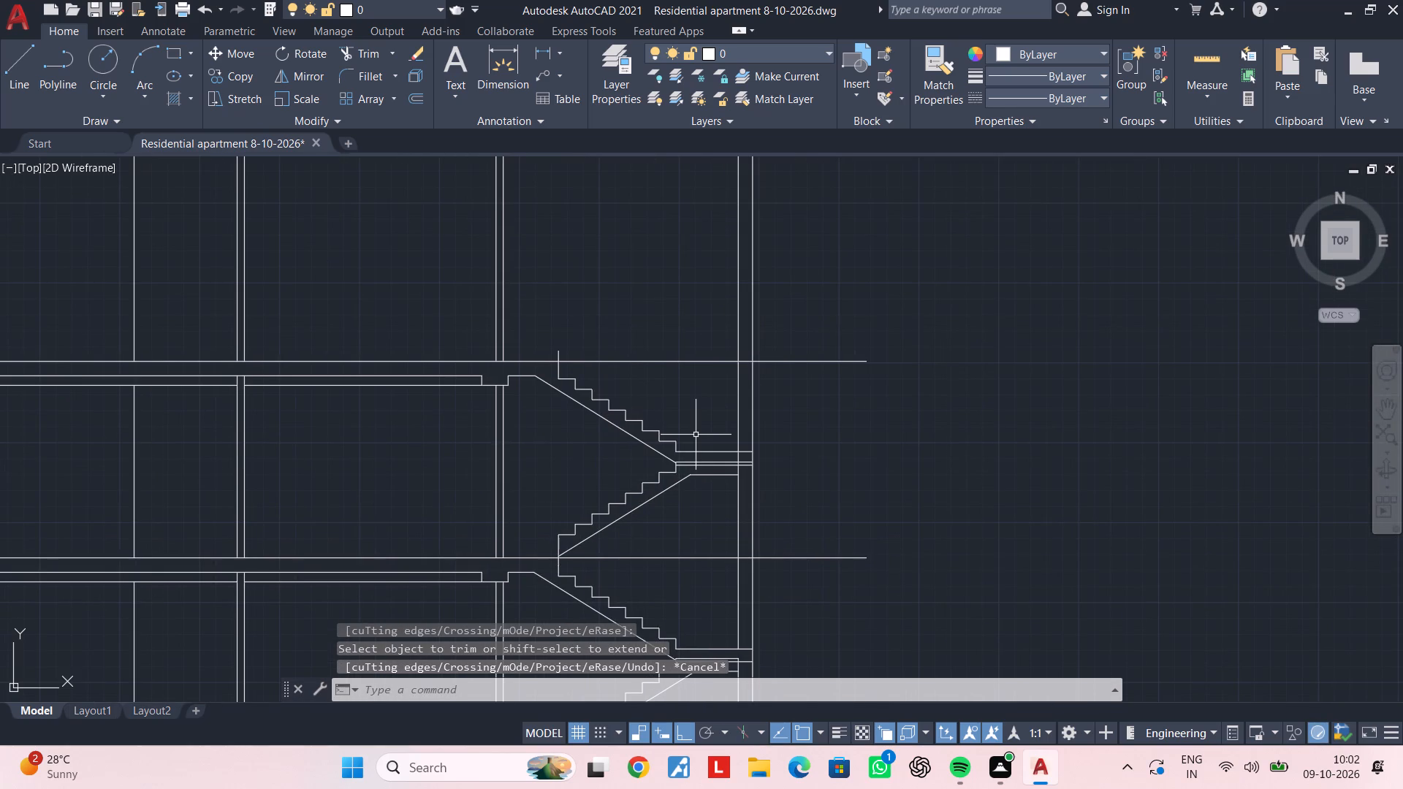
key("Escape")
key("Escape")
middle_click_drag(626, 471, 761, 442)
middle_click_drag(751, 445, 735, 410)
key("Escape")
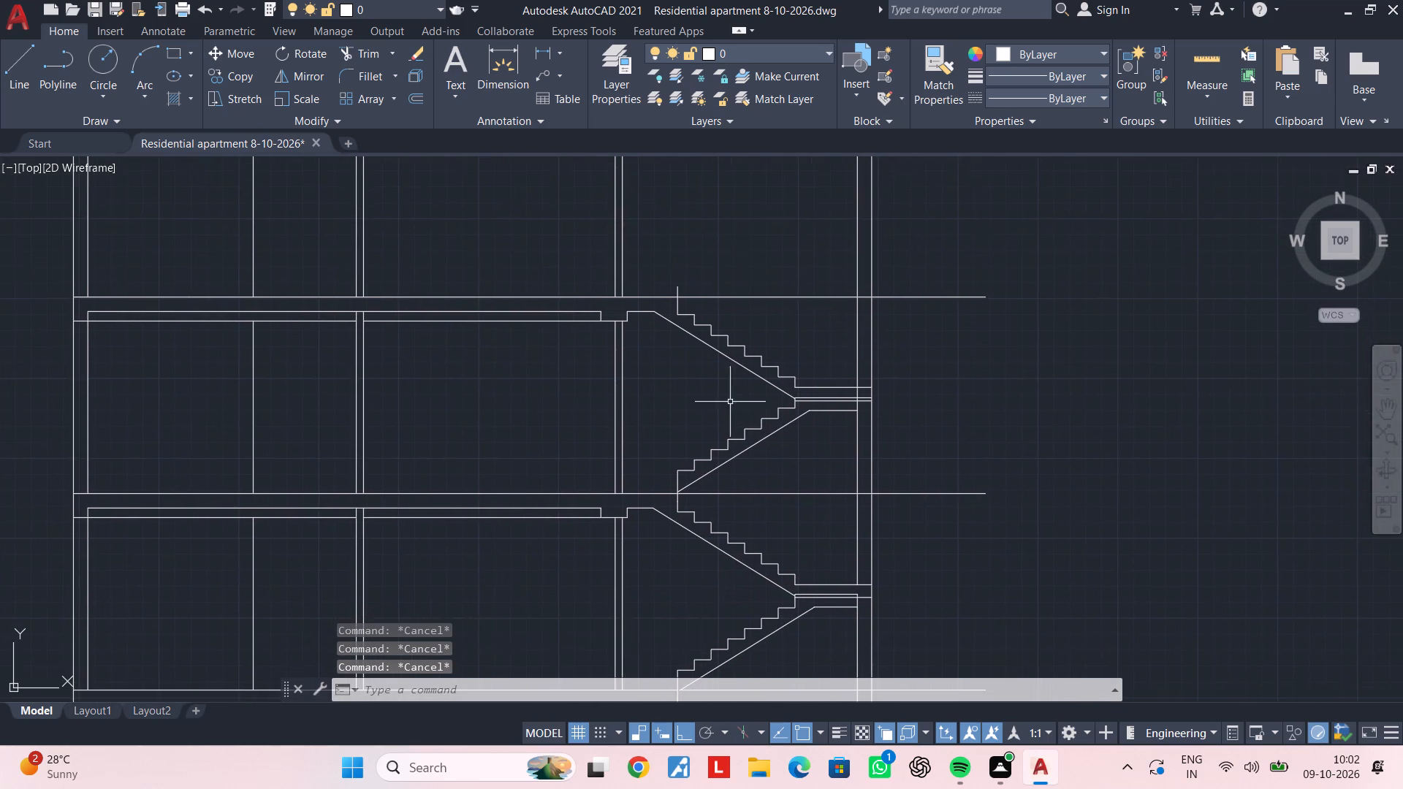
key("Escape")
middle_click_drag(737, 399, 723, 361)
key("Escape")
key("Escape")
middle_click_drag(672, 348, 669, 396)
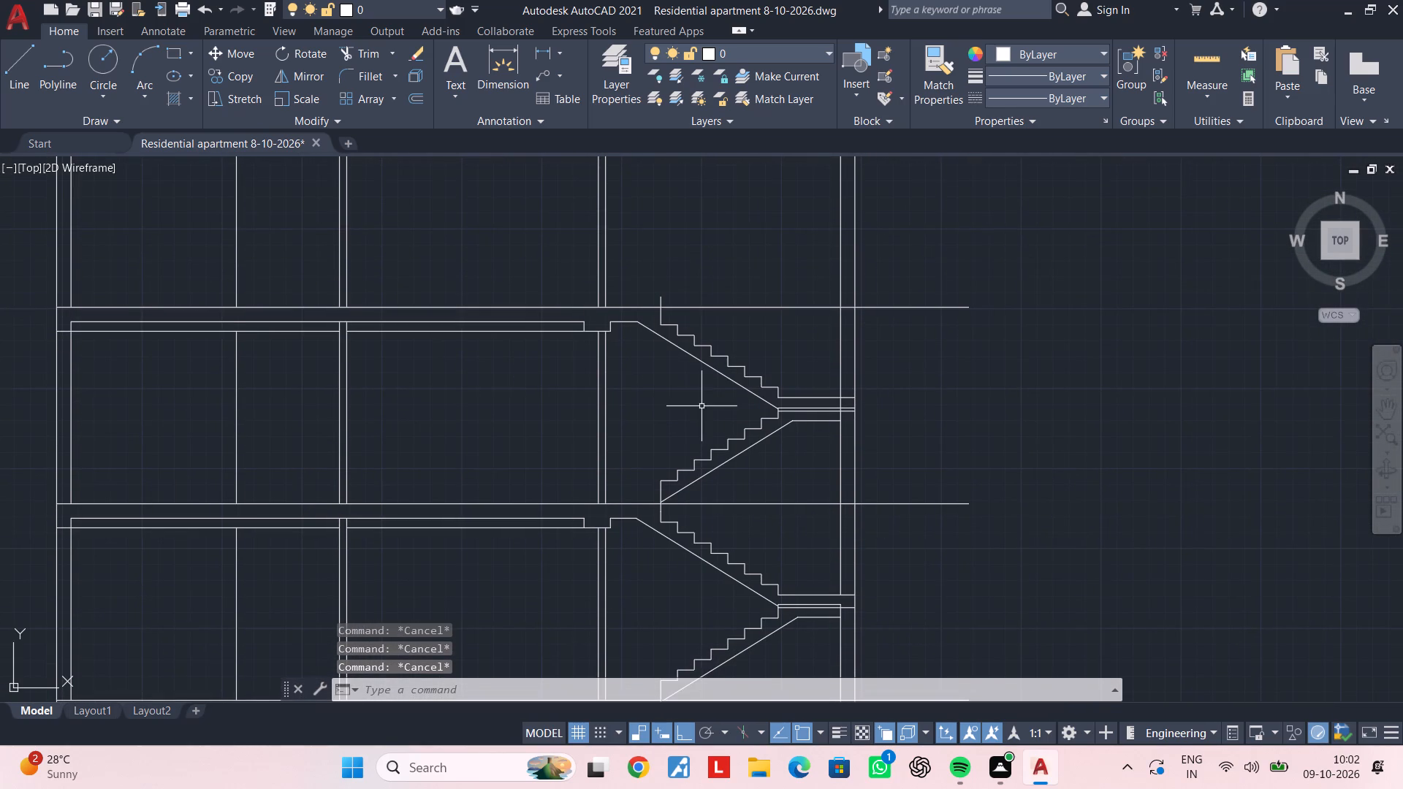
middle_click_drag(702, 406, 707, 386)
scroll(727, 430, "up", 2)
scroll(735, 430, "down", 2)
middle_click_drag(735, 430, 736, 426)
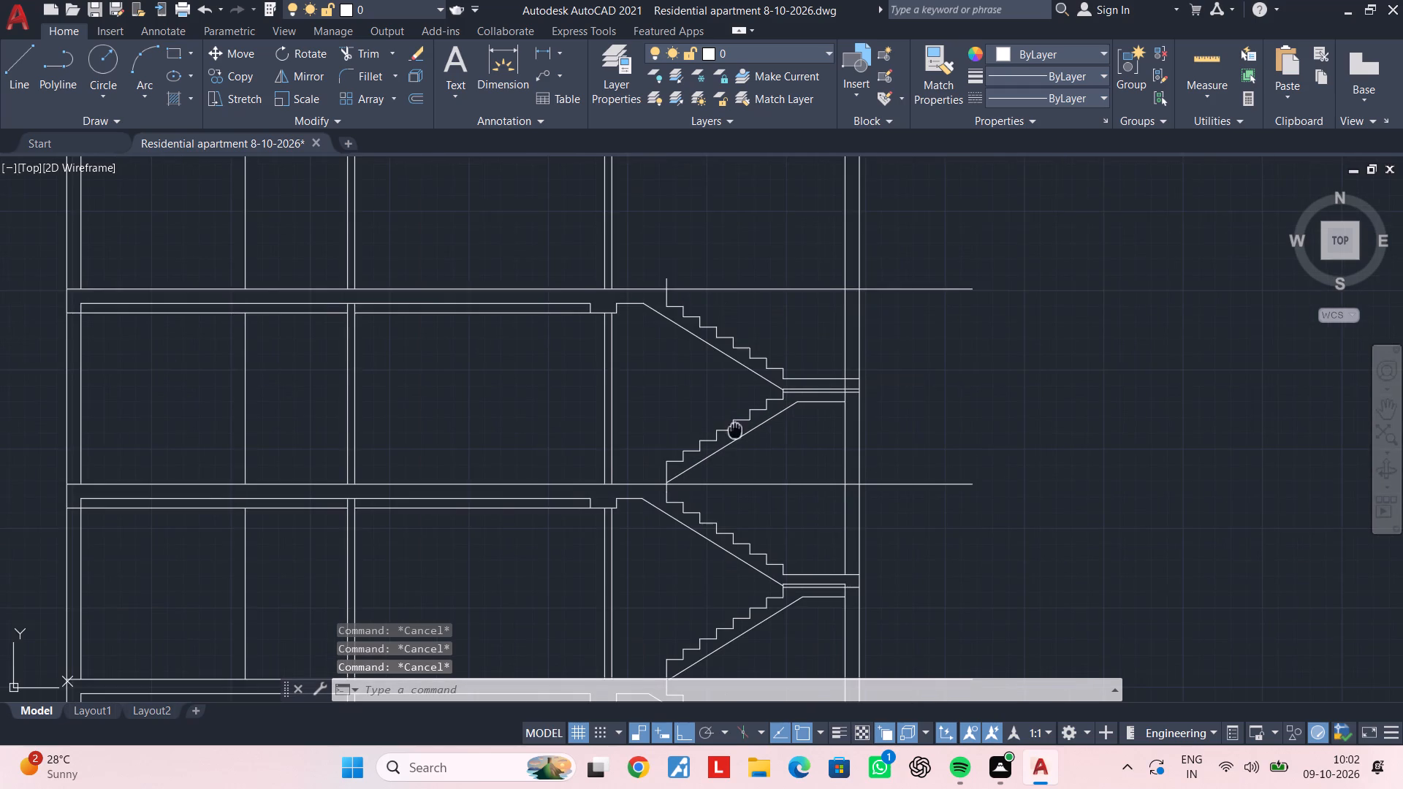
middle_click_drag(736, 426, 738, 417)
key("Escape")
middle_click_drag(701, 329, 701, 511)
key("Escape")
middle_click_drag(805, 468, 794, 562)
key("Escape")
scroll(754, 479, "down", 1)
middle_click_drag(754, 479, 769, 424)
key("Escape")
key("Escape")
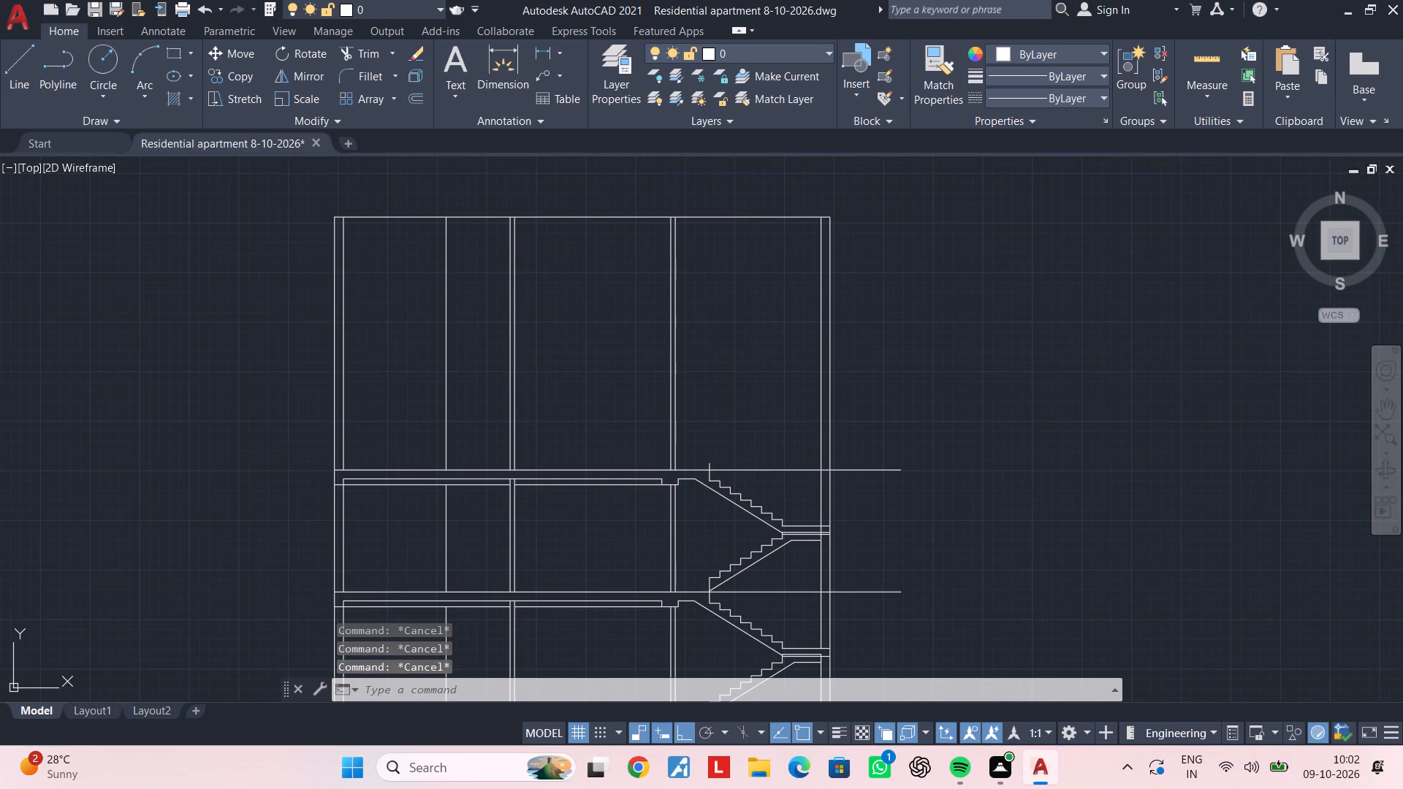
Offset the topmost floor level line over the staircase 10'3" upward into the open storey space.
key("Escape")
key("Escape")
type("of")
key("space")
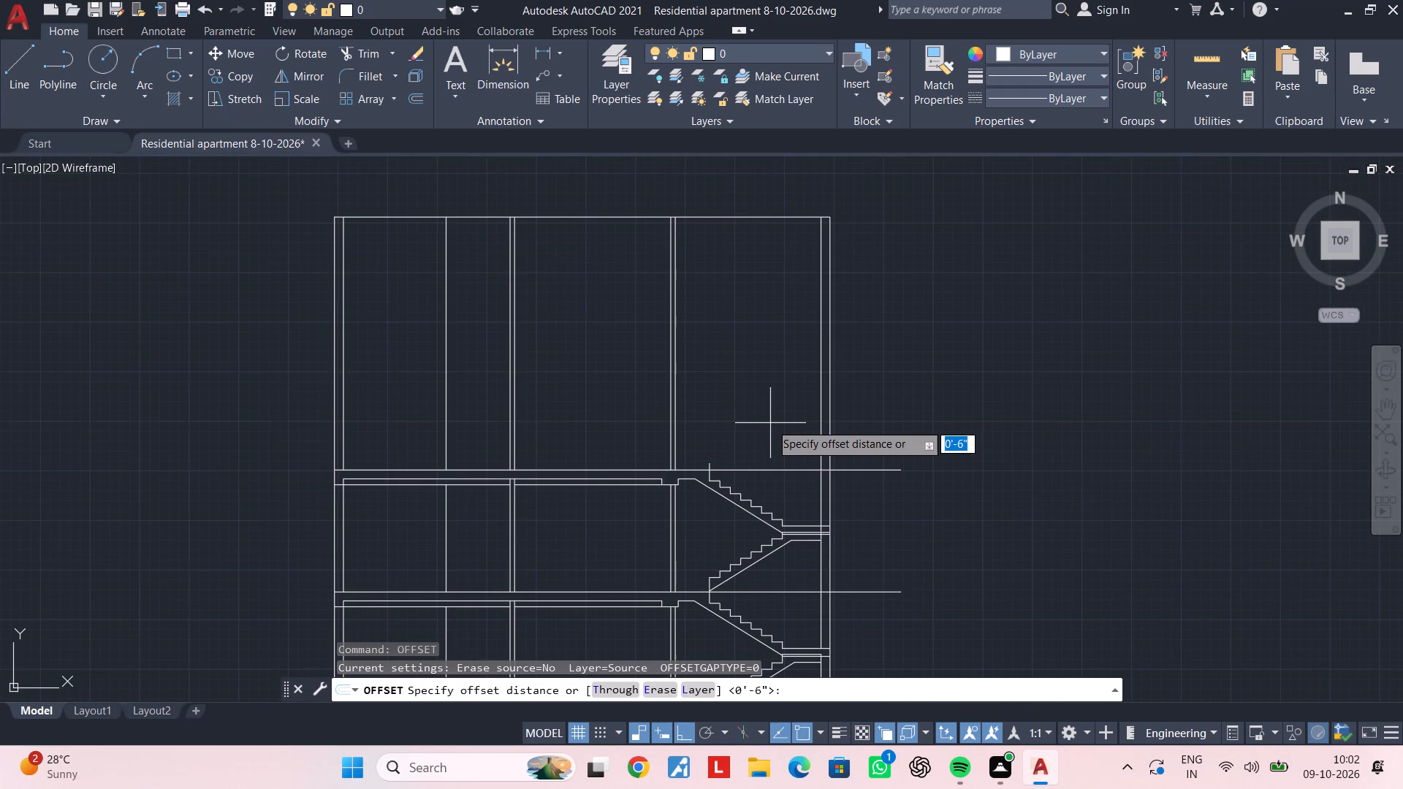
type("10'3\"")
key("Return")
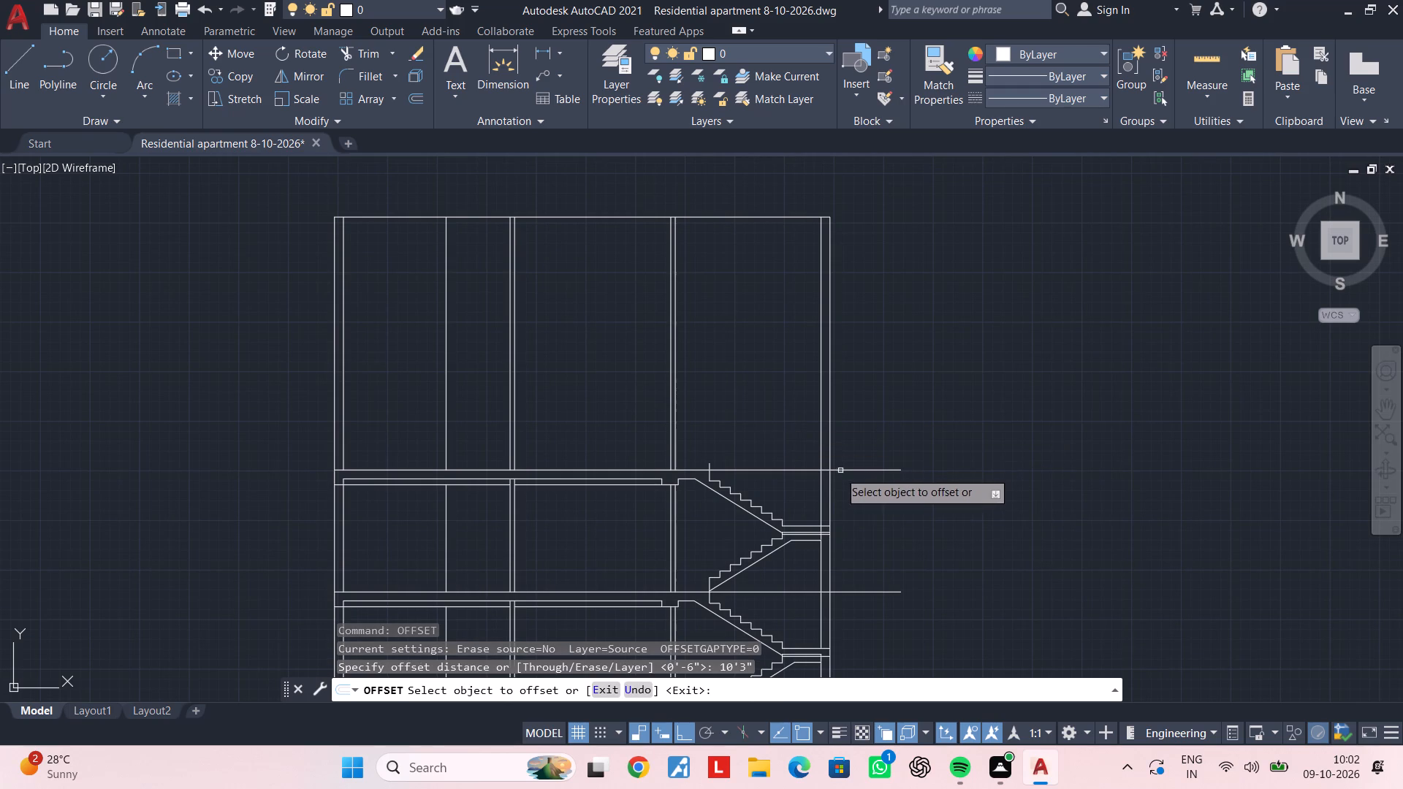
left_click(807, 469)
left_click(791, 344)
key("Escape")
key("Escape")
middle_click_drag(770, 390, 783, 384)
key("Escape")
scroll(788, 372, "up", 2)
middle_click_drag(755, 371, 820, 337)
key("Escape")
key("Escape")
scroll(840, 331, "down", 2)
middle_click_drag(840, 331, 824, 345)
key("Escape")
key("Escape")
middle_click_drag(696, 368, 735, 341)
key("Escape")
key("Escape")
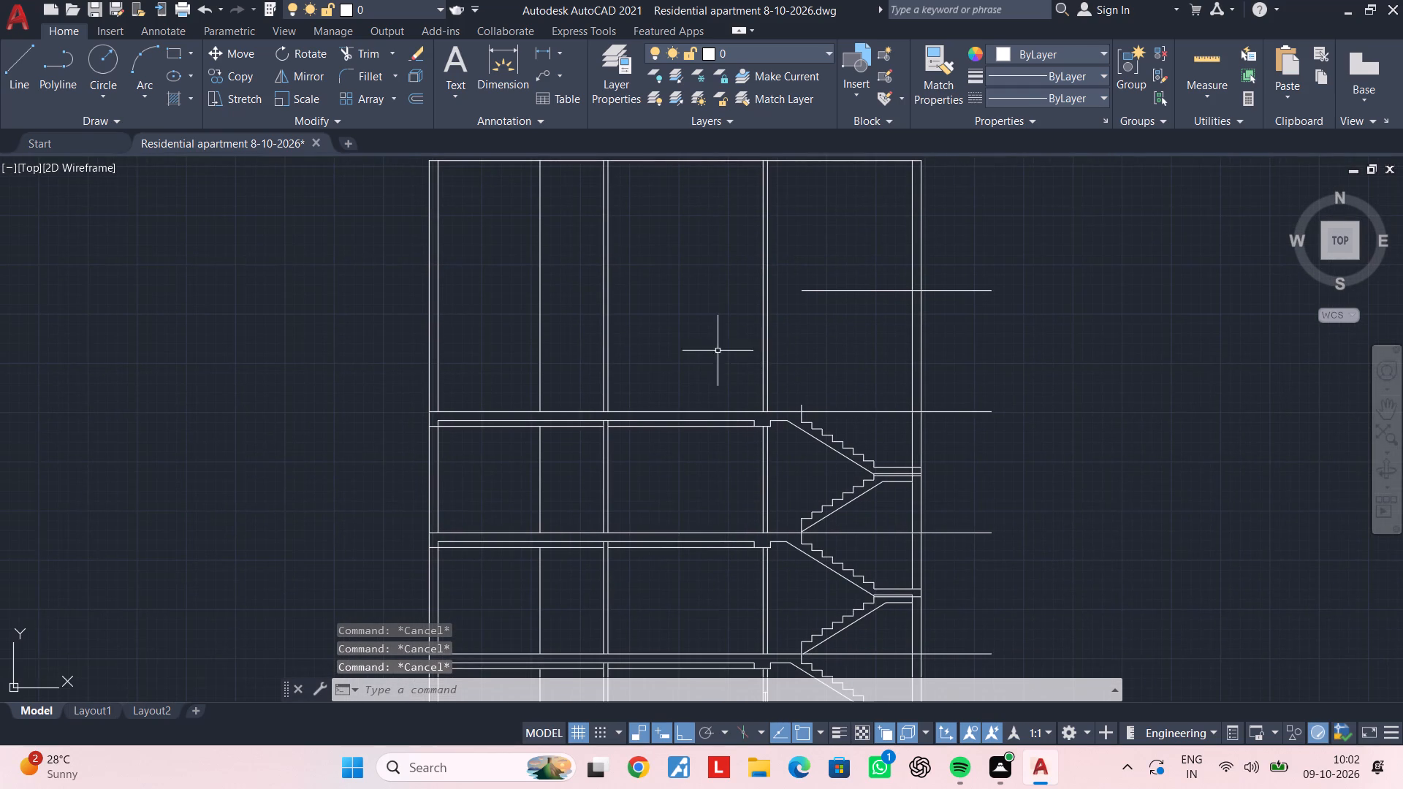
Offset the topmost slab's top line over the rooms 9'6" upward to set the next slab's underside.
key("Escape")
key("Escape")
key("o")
key("f")
key("space")
type("9'6\"")
key("Return")
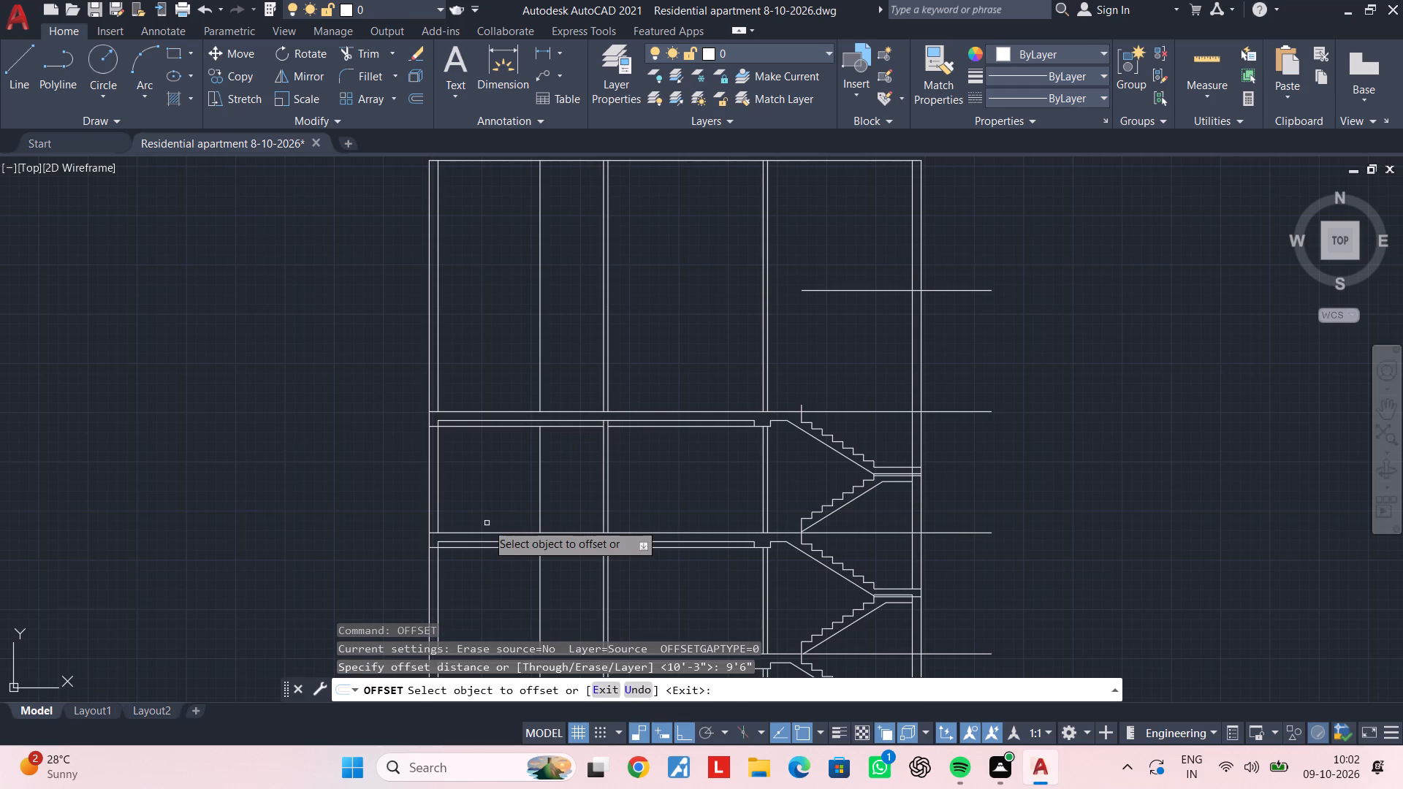
left_click(716, 411)
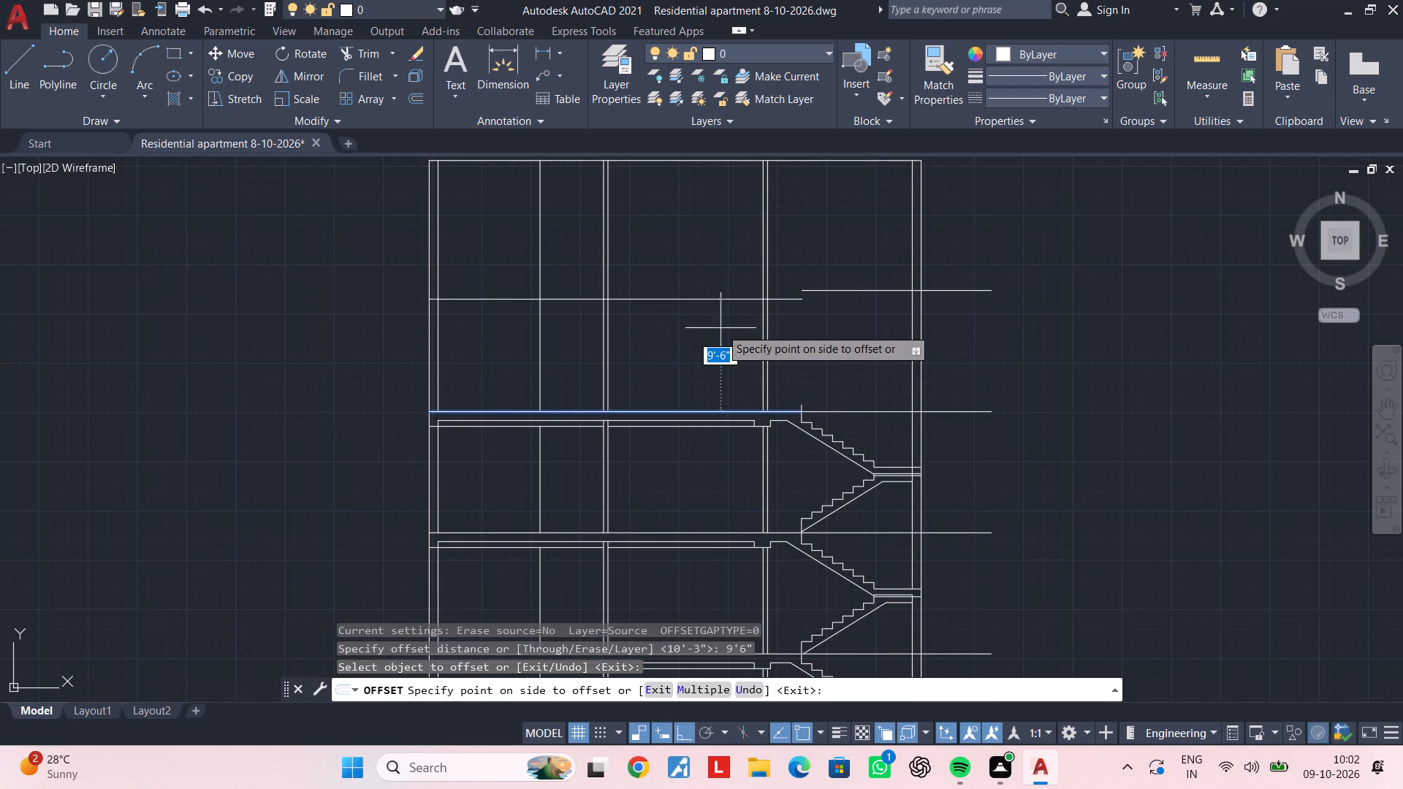
left_click(720, 327)
middle_click_drag(724, 314, 686, 416)
key("space")
Offset the new slab underside line 9" upward to form the slab's top line.
key("space")
key("9")
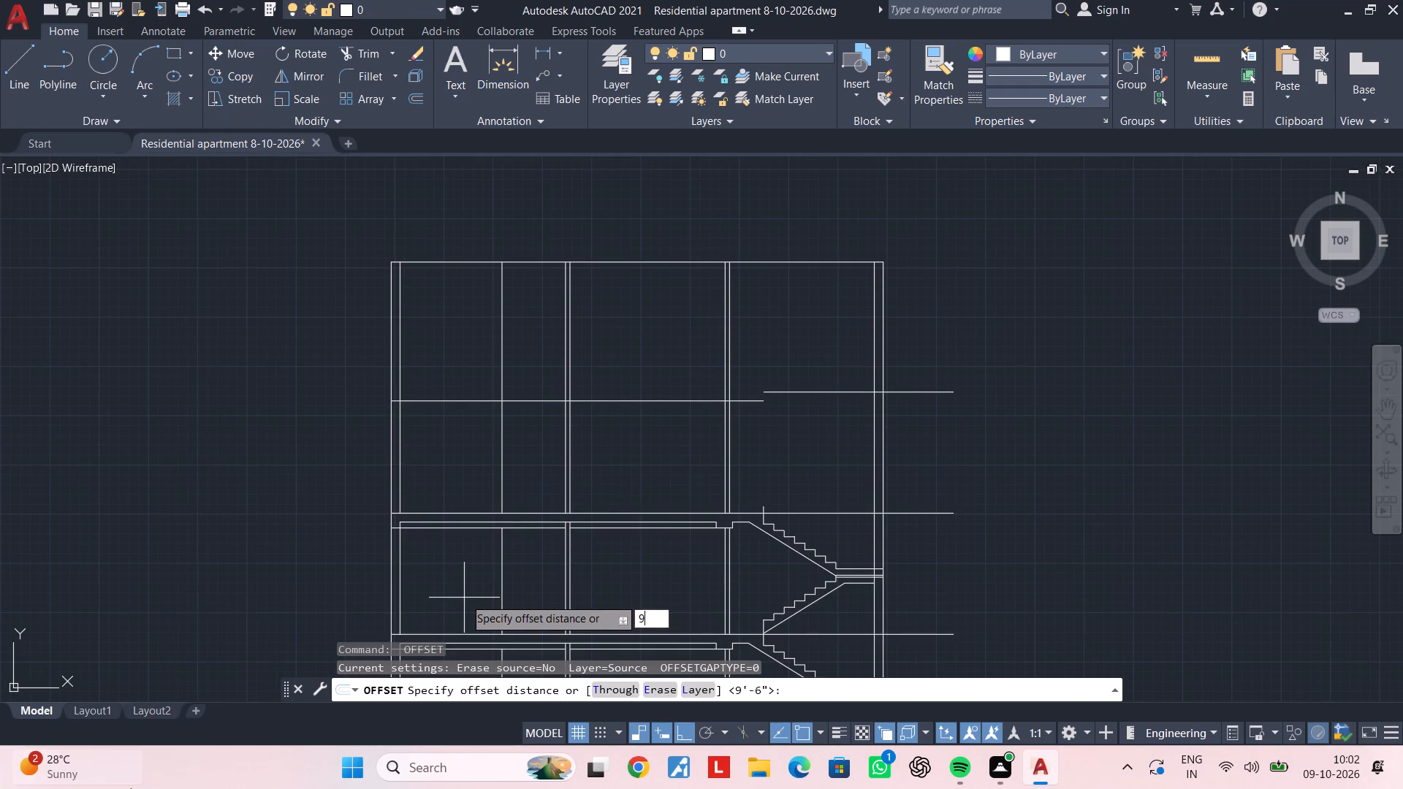
key("shift+quotedbl")
key("Return")
scroll(656, 408, "up", 2)
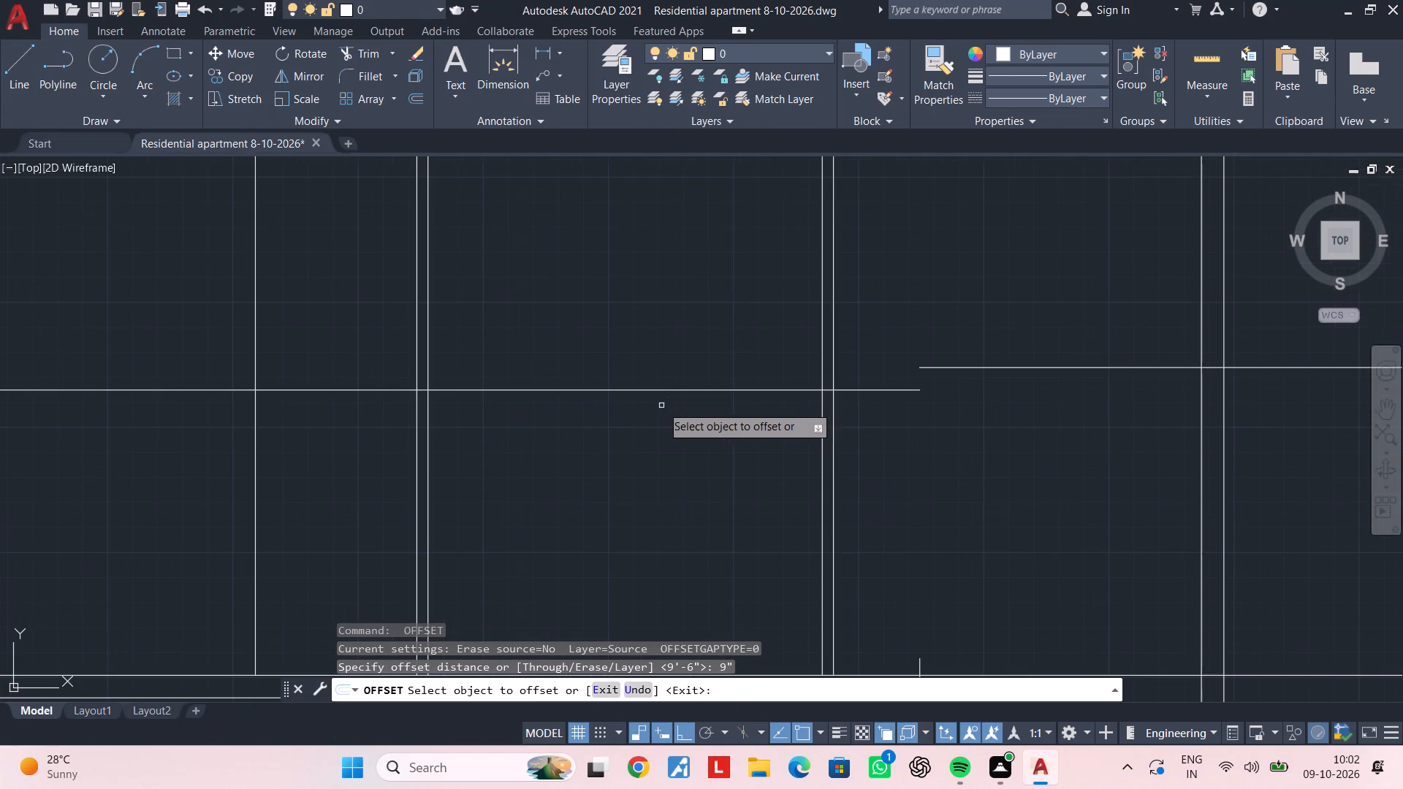
left_click(669, 390)
left_click(676, 360)
key("Escape")
key("Escape")
middle_click_drag(841, 411, 761, 315)
key("Escape")
key("Escape")
scroll(641, 348, "down", 2)
middle_click_drag(653, 347, 748, 324)
key("Escape")
key("Escape")
key("Escape")
key("Escape")
key("Escape")
key("Escape")
Offset the new slab's underside line 6" downward to form the beam's bottom line.
middle_click_drag(732, 342, 691, 342)
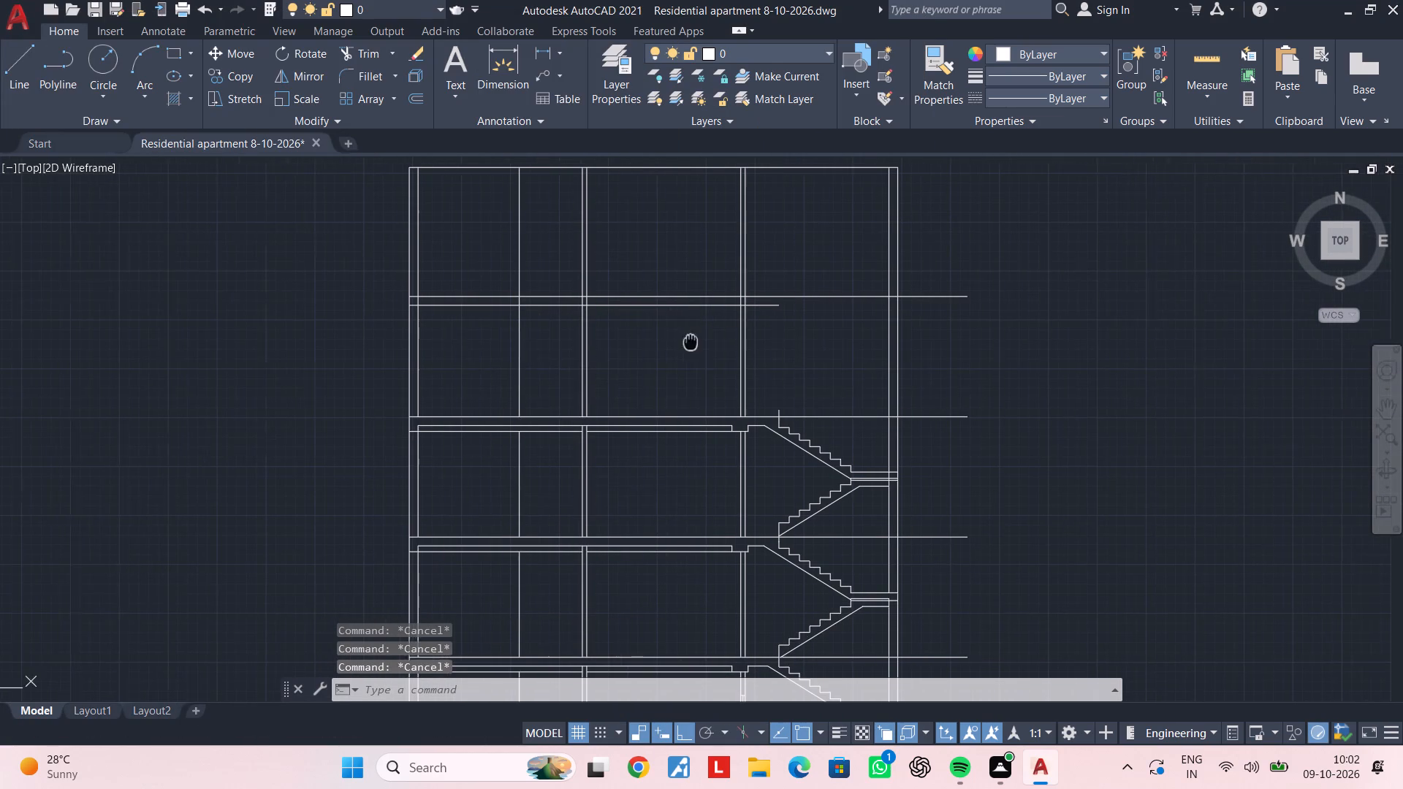
middle_click_drag(691, 342, 678, 340)
key("Escape")
key("Escape")
key("Escape")
key("Escape")
key("Escape")
type("of")
key("space")
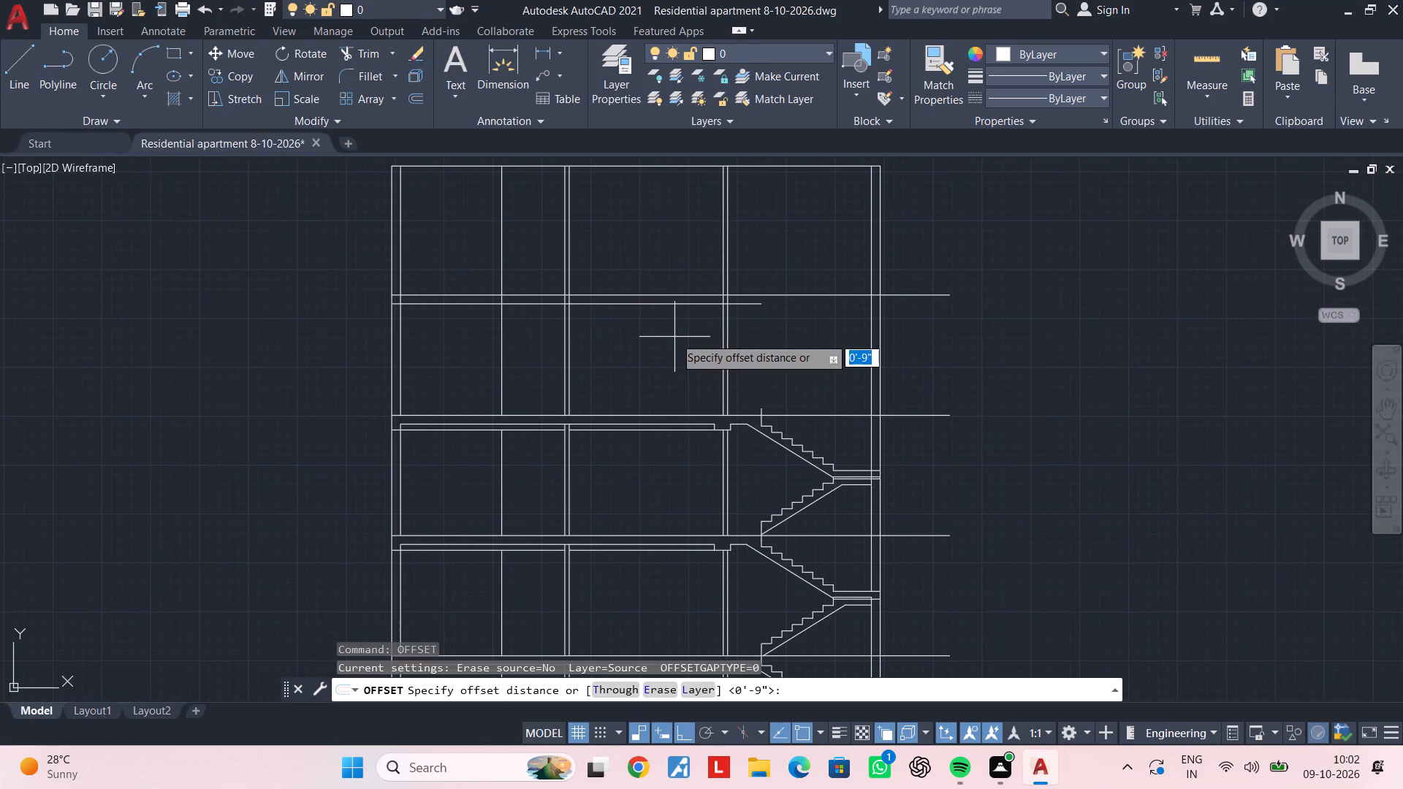
type("6\"")
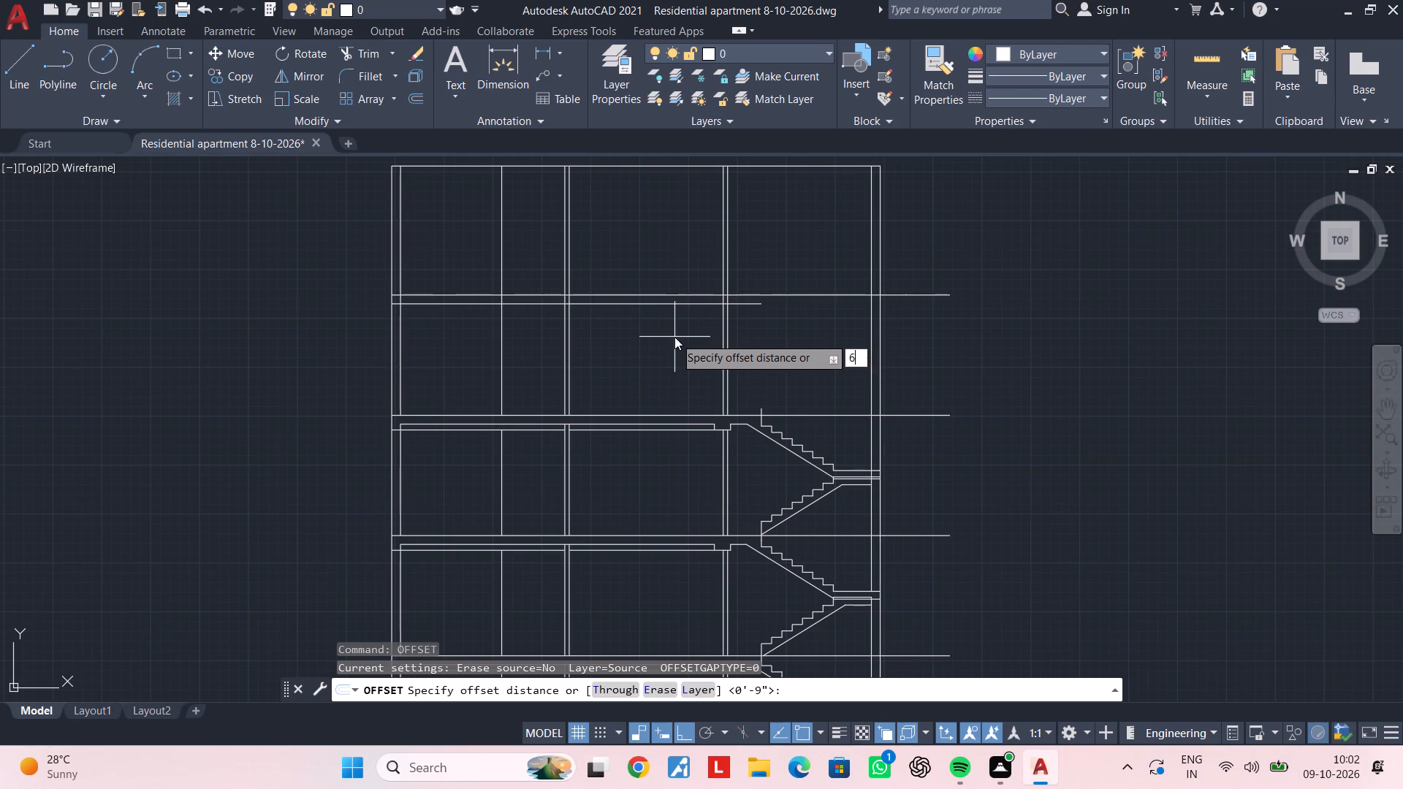
key("Return")
scroll(702, 272, "up", 1)
left_click(672, 321)
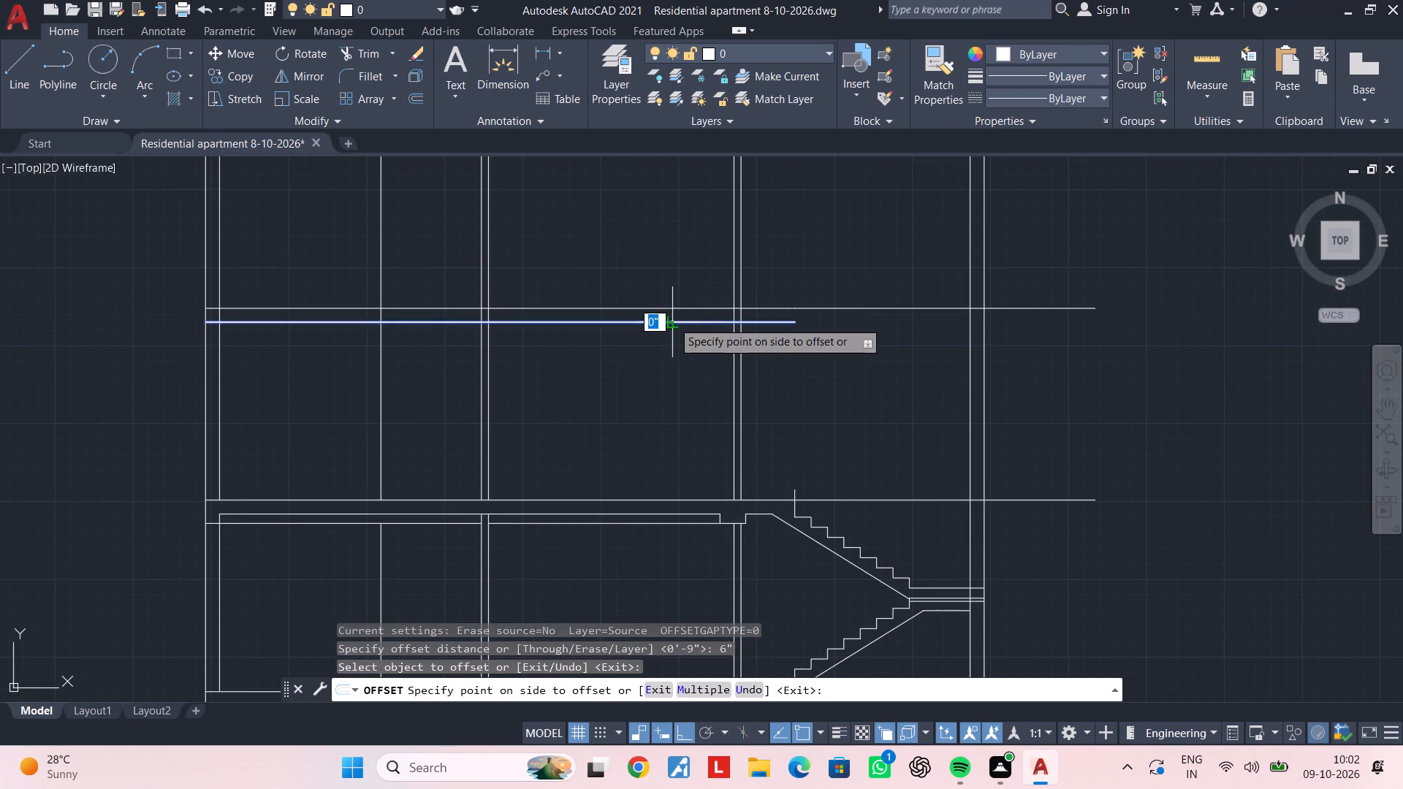
left_click(672, 354)
key("Escape")
key("Escape")
Trim the double and single partition wall lines through the new slab, including the beam bottom line between the double wall's faces.
middle_click_drag(499, 356, 516, 359)
key("Escape")
key("Escape")
key("t")
key("r")
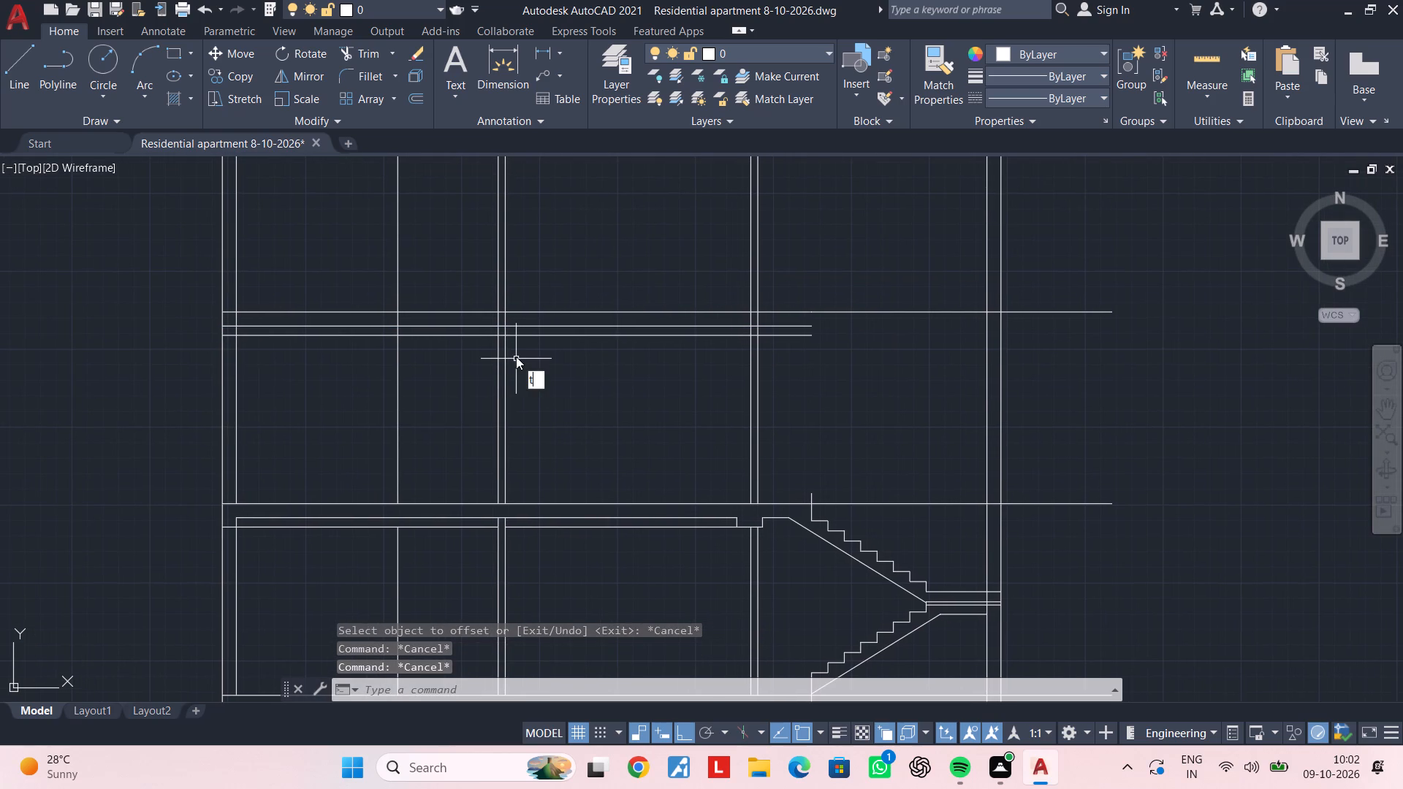
key("space")
scroll(515, 332, "up", 2)
left_click(499, 300)
left_click(423, 302)
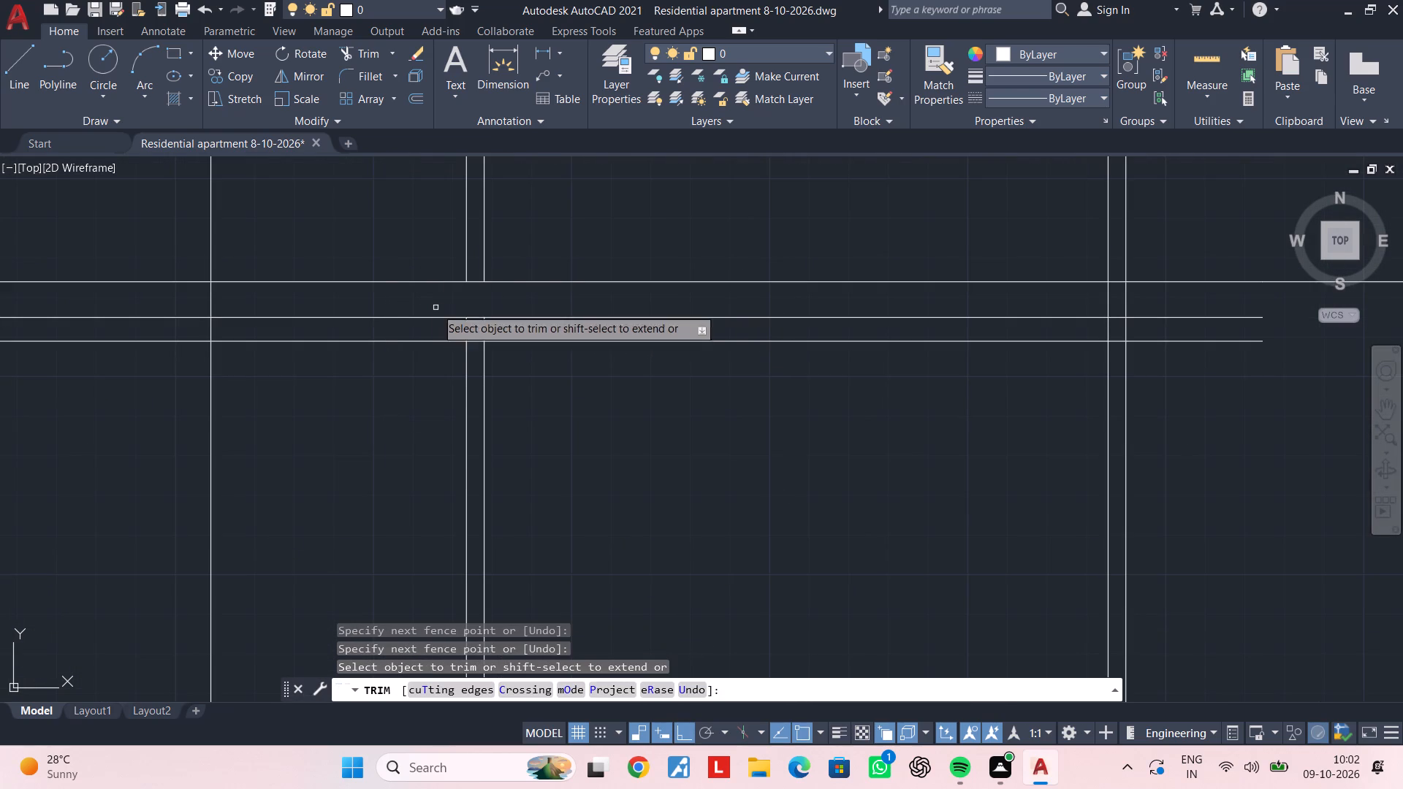
left_click(473, 339)
middle_click_drag(405, 389, 455, 384)
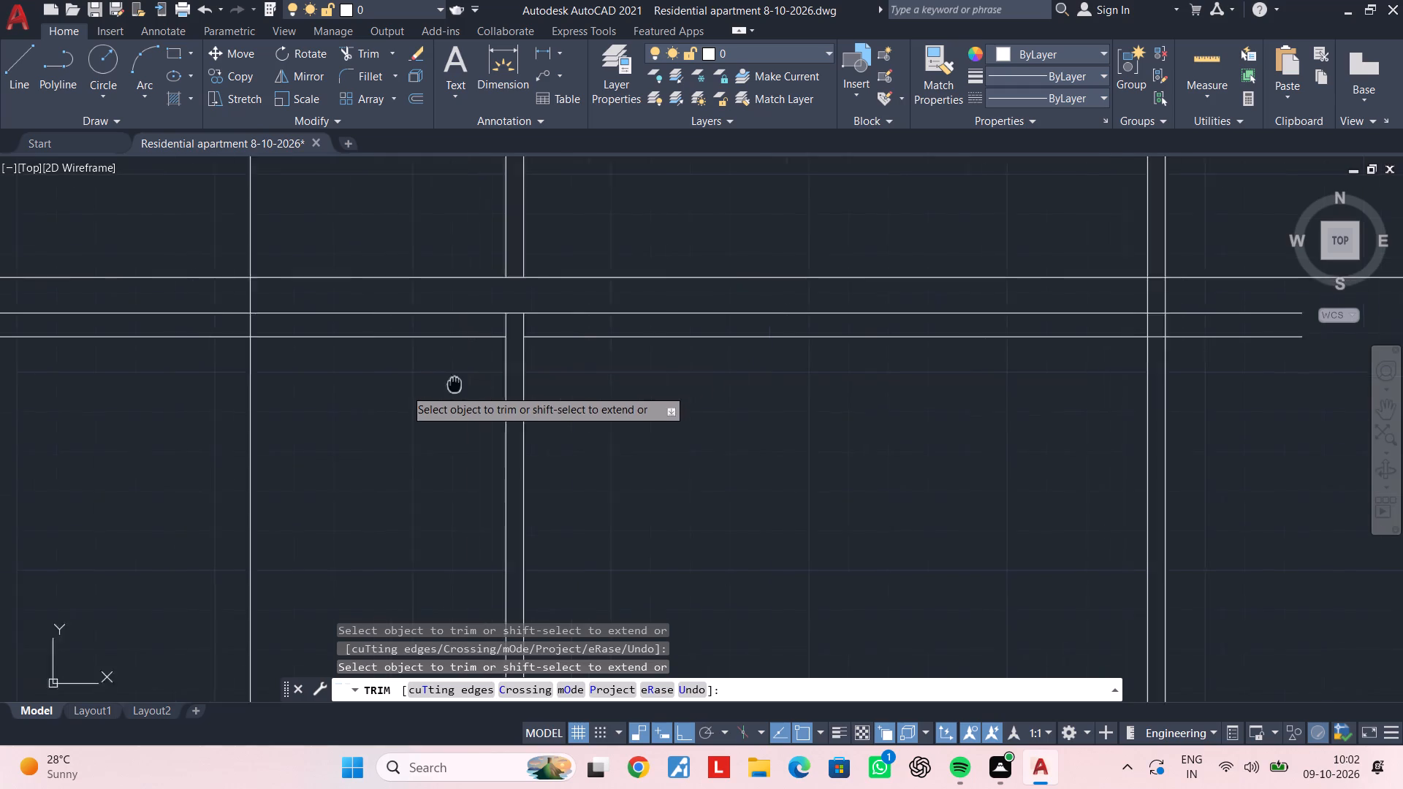
middle_click_drag(455, 384, 769, 406)
left_click(621, 316)
left_click(539, 316)
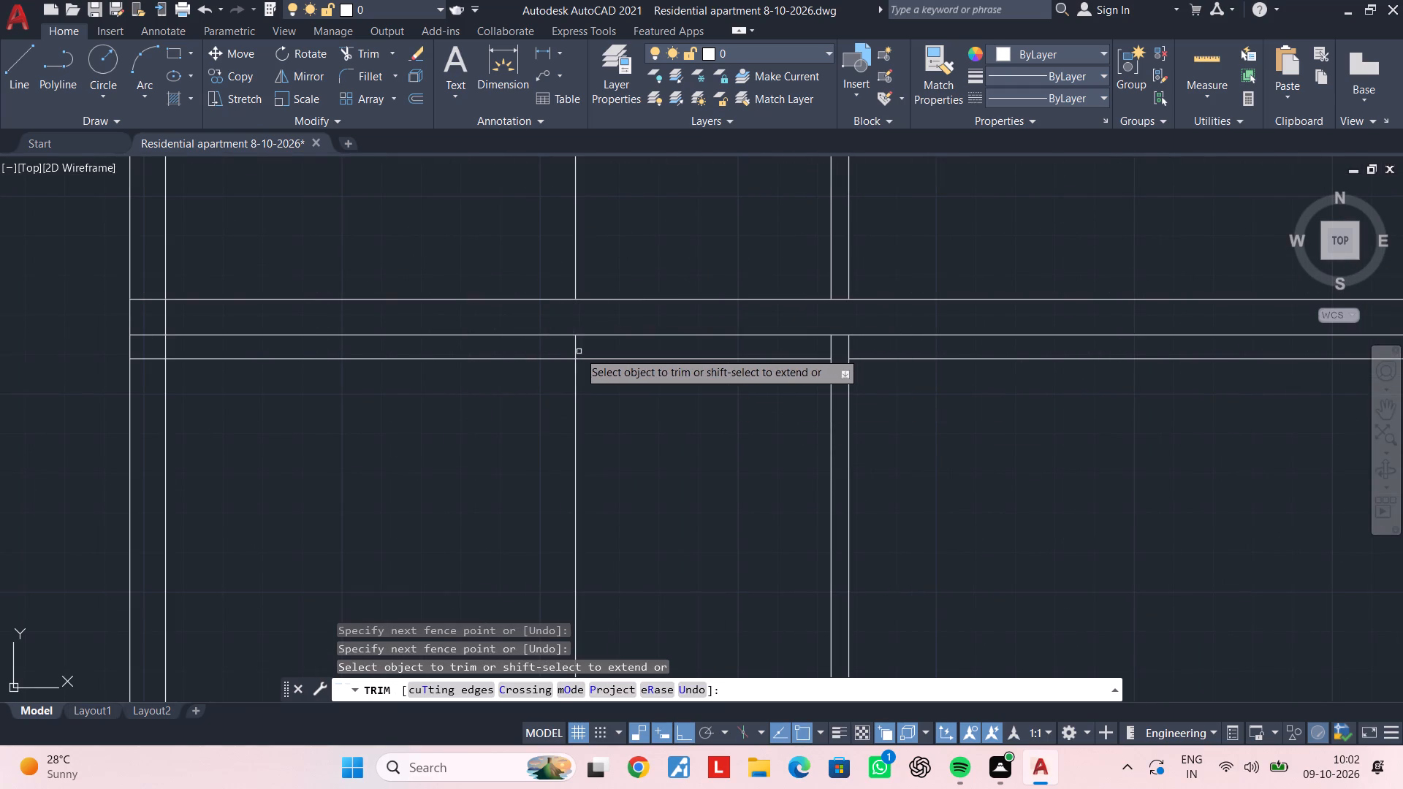
left_click(575, 351)
Trim the new slab's underside inside the outer wall and the wall's inner face through the slab thickness.
middle_click_drag(353, 394, 561, 403)
scroll(394, 359, "up", 1)
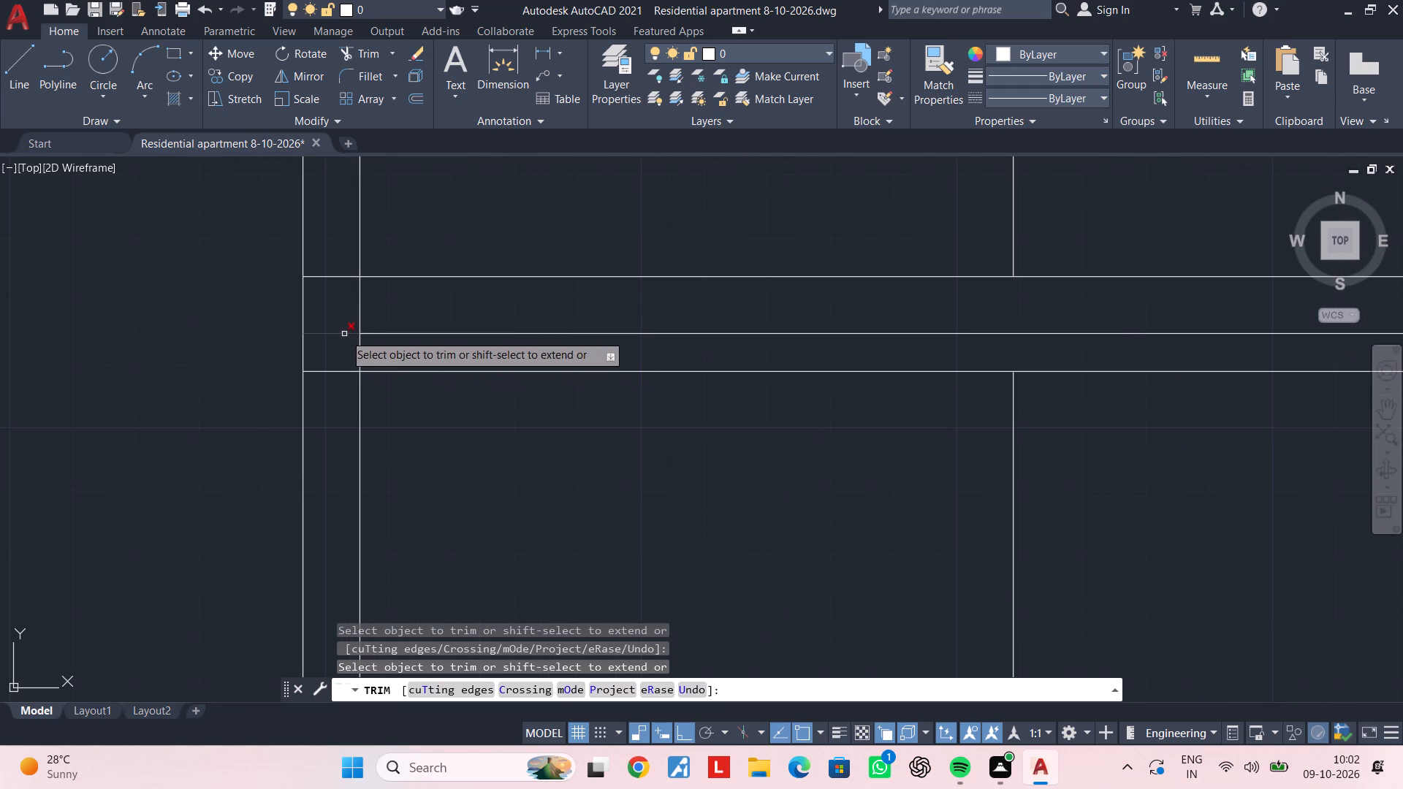
left_click(344, 333)
left_click(339, 313)
left_click(459, 309)
scroll(480, 326, "down", 4)
key("Escape")
key("Escape")
middle_click_drag(601, 384, 443, 384)
key("Escape")
key("Escape")
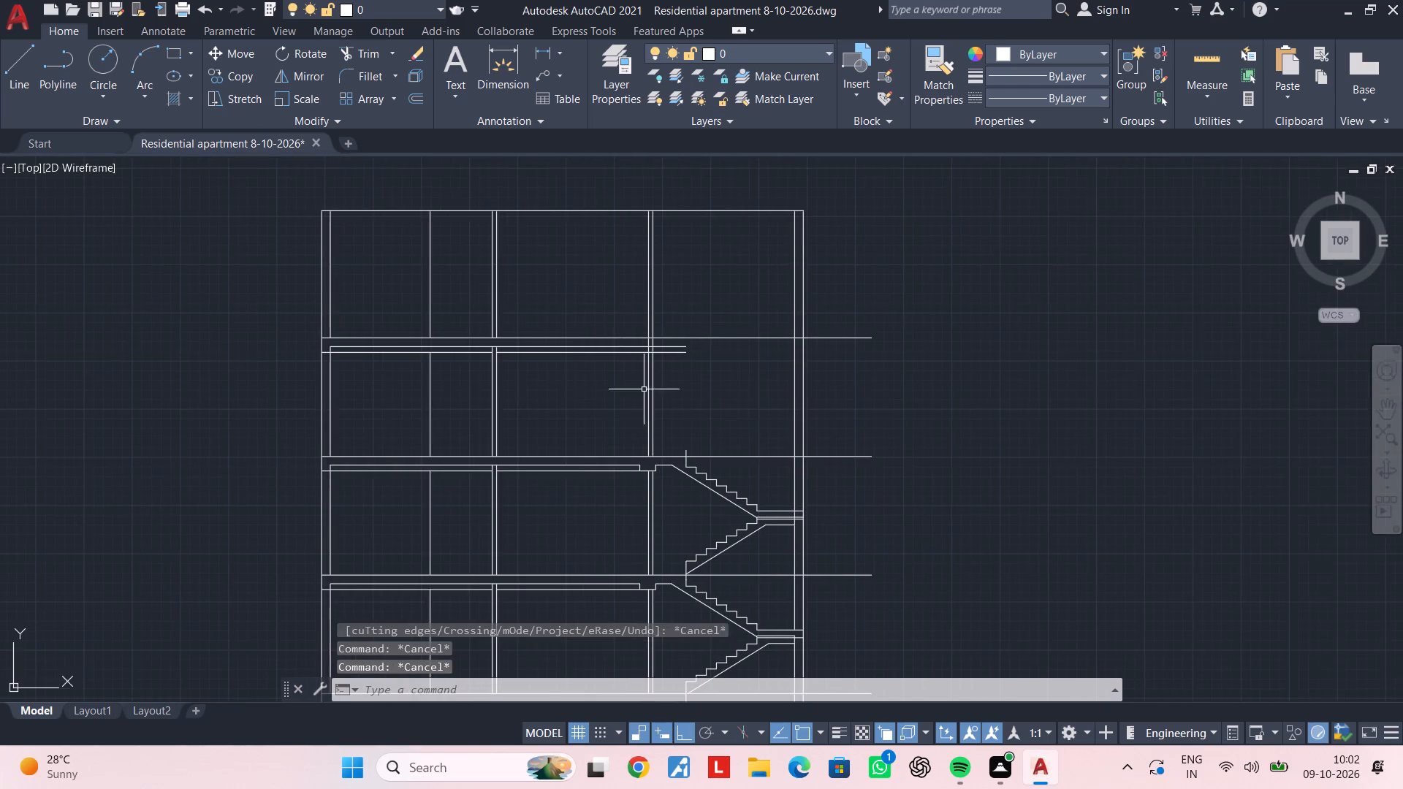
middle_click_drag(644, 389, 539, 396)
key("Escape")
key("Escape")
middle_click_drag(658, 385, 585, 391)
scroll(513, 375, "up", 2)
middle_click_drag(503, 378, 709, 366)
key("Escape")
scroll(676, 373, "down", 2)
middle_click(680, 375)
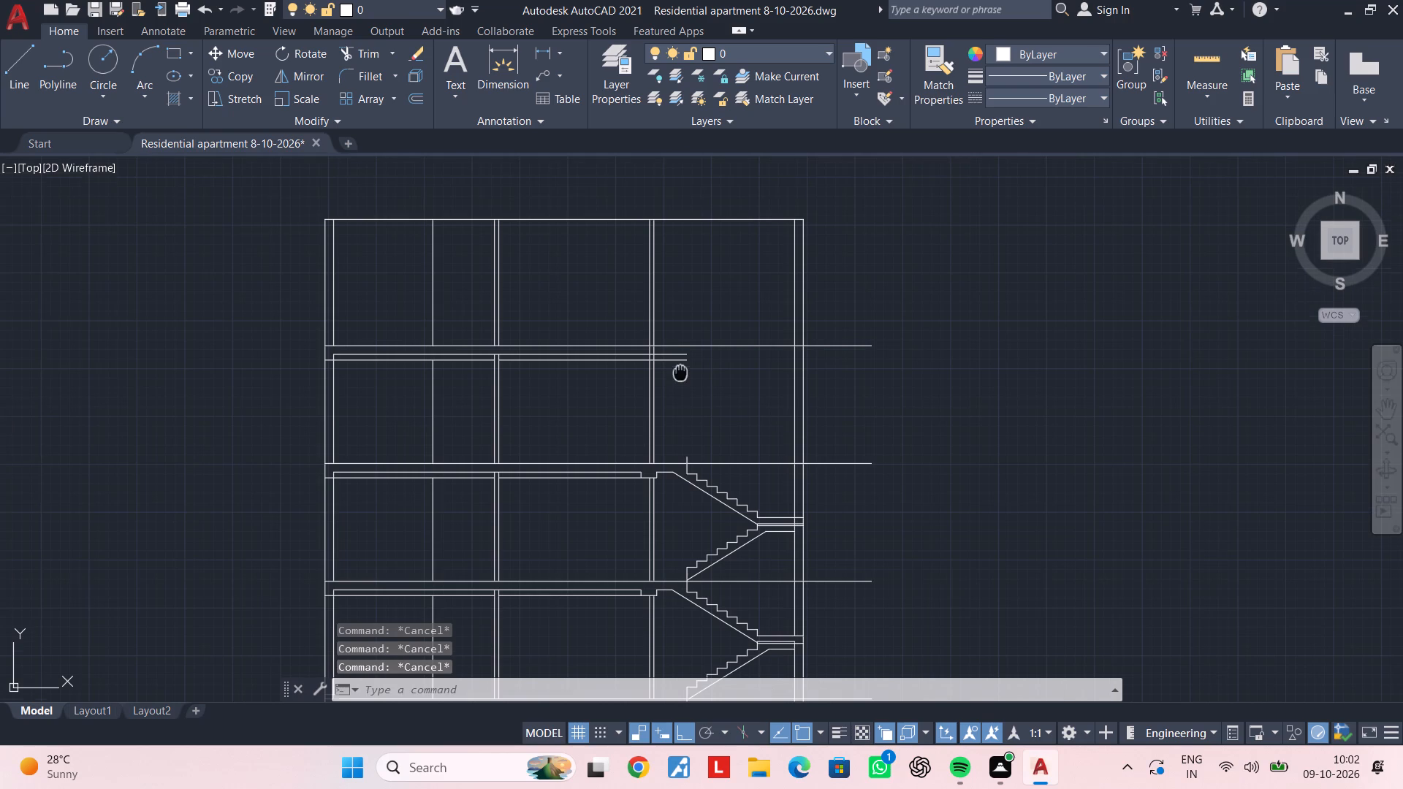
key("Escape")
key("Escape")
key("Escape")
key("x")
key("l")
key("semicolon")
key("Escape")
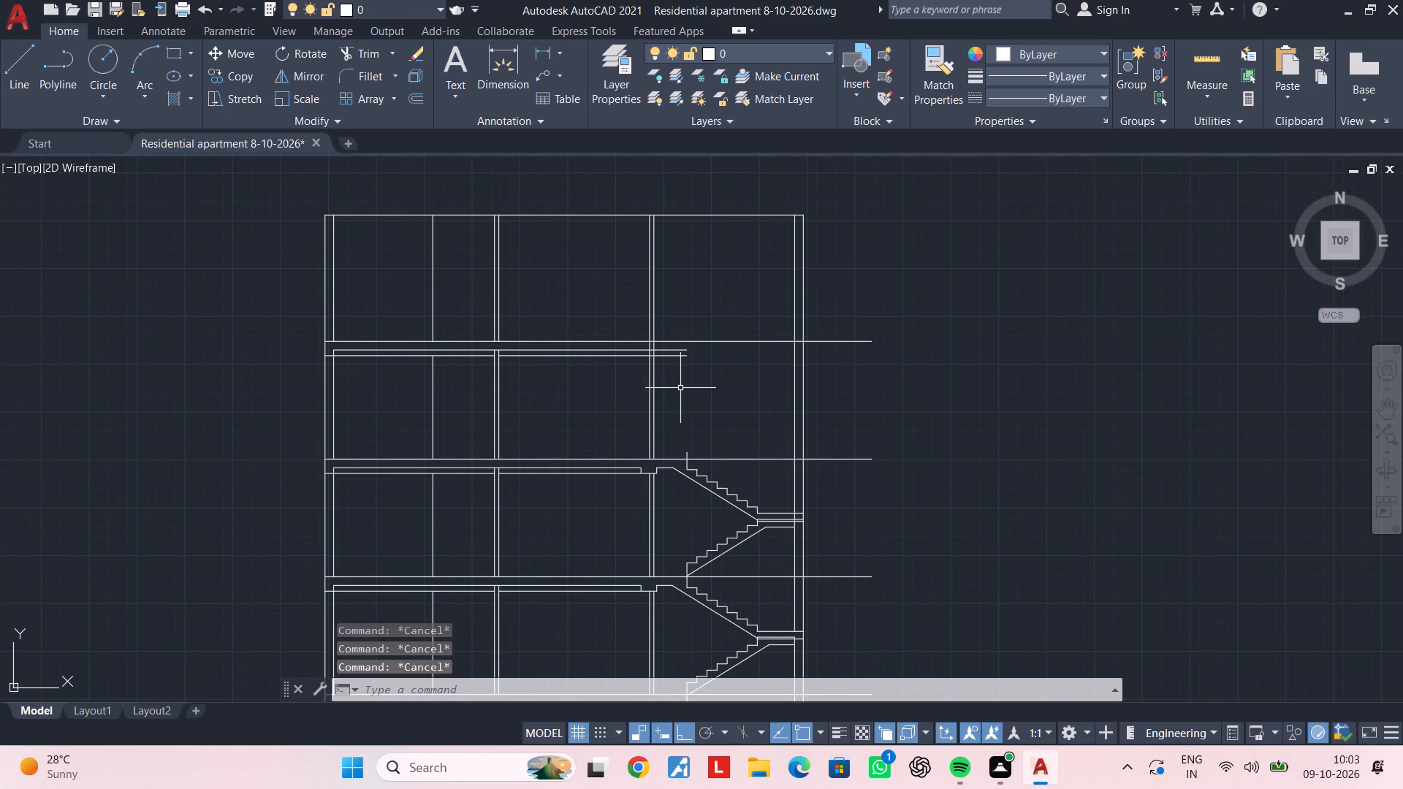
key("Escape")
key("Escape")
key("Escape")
Draw two vertical construction lines through both side edges of the beam next to the staircase on the floor below.
key("x")
key("l")
key("space")
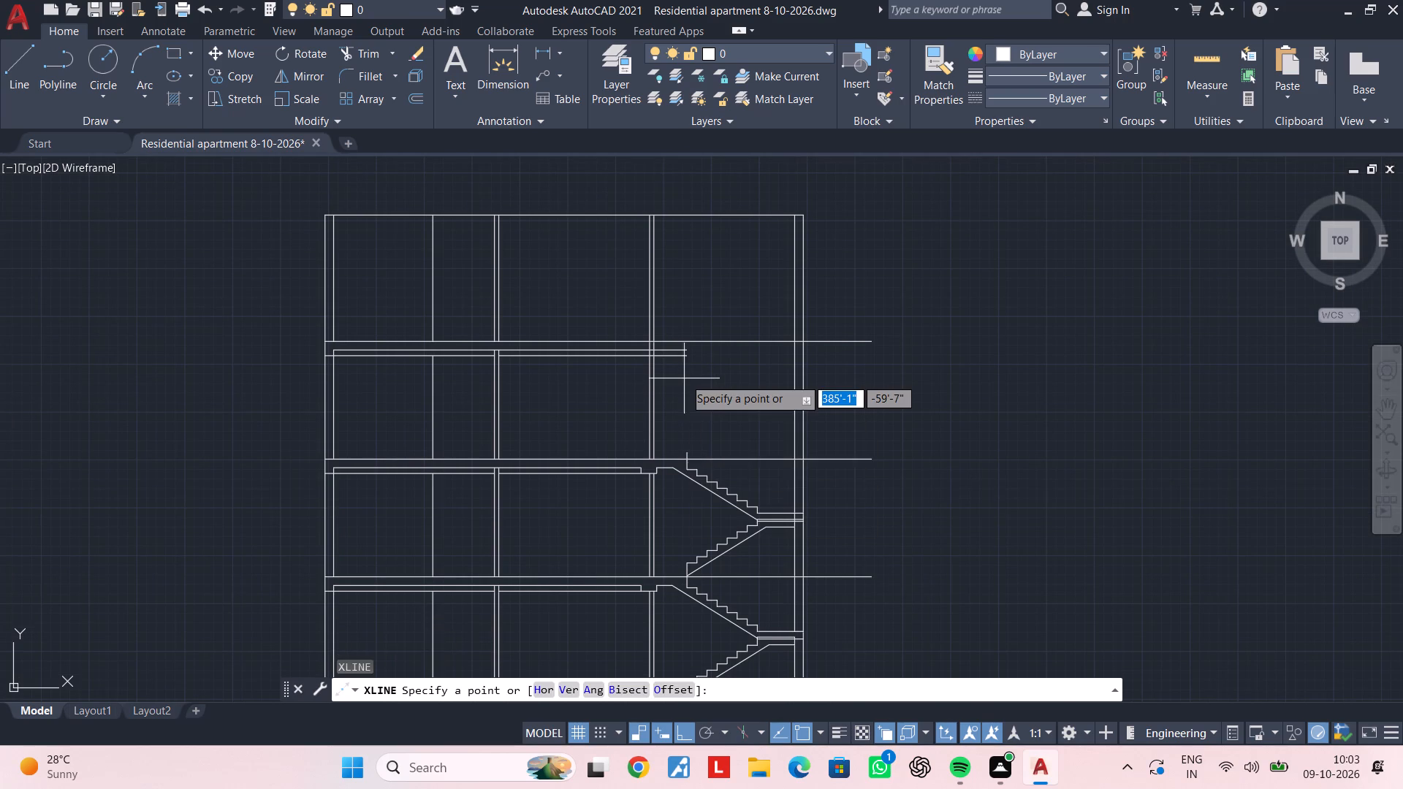
type("v")
key("space")
scroll(662, 361, "up", 3)
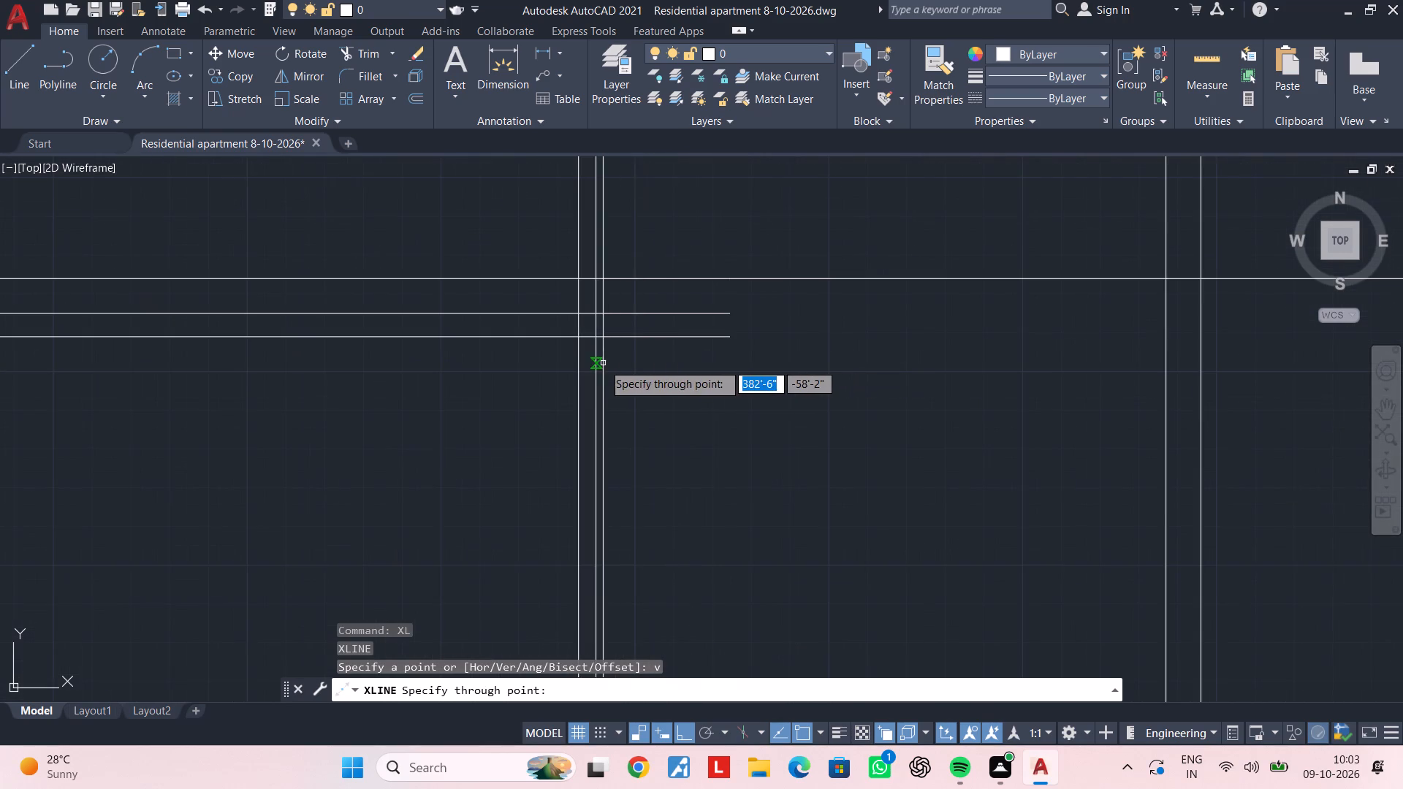
scroll(603, 363, "down", 1)
middle_click_drag(606, 352, 623, 243)
scroll(577, 455, "up", 1)
left_click(583, 563)
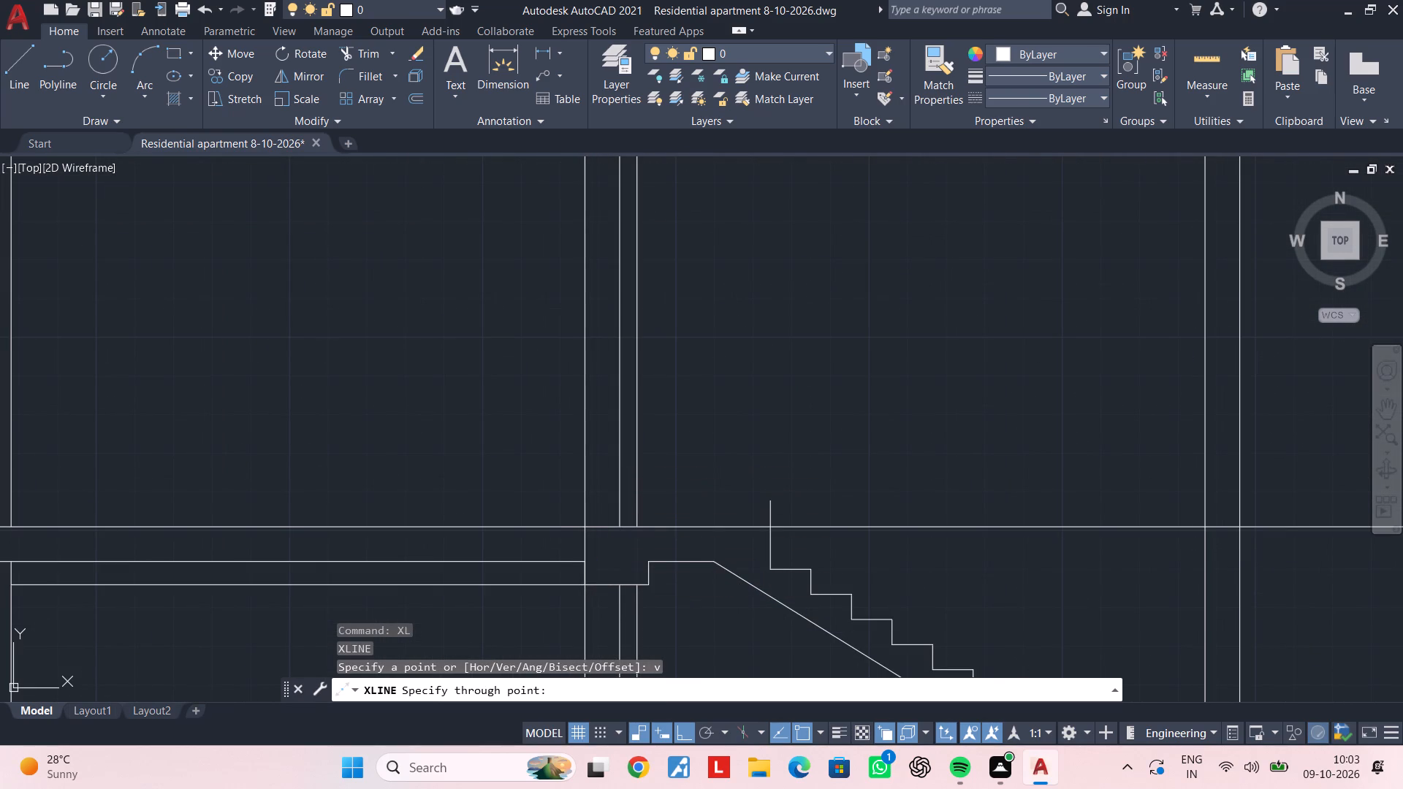
left_click(650, 558)
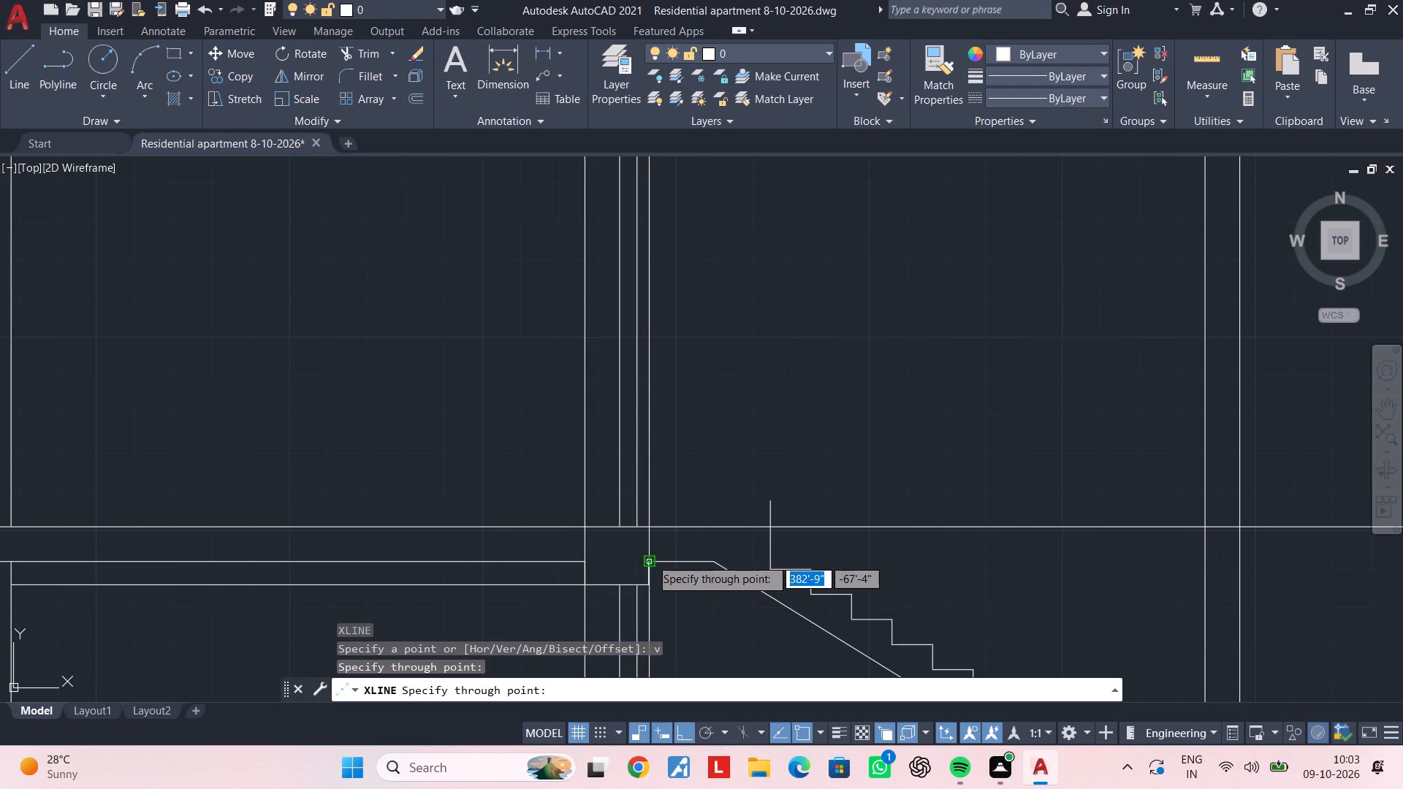
key("Escape")
key("Escape")
key("Escape")
key("Escape")
key("Escape")
Trim both vertical construction lines below the new beam and above the slab, cutting the stair-side one back to the slab's underside.
middle_click_drag(698, 275, 691, 558)
middle_click_drag(630, 425, 637, 455)
key("Escape")
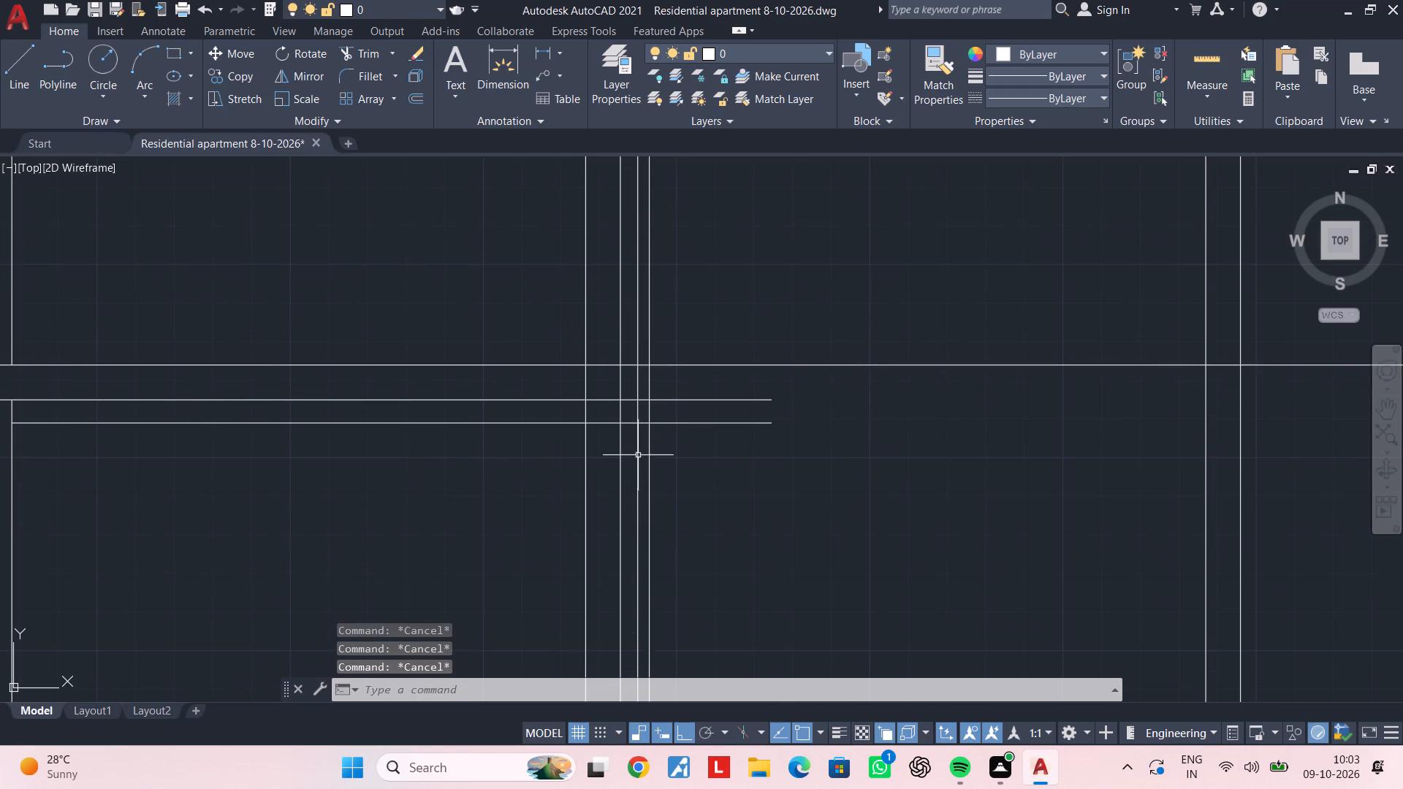
key("Escape")
key("t")
key("r")
key("space")
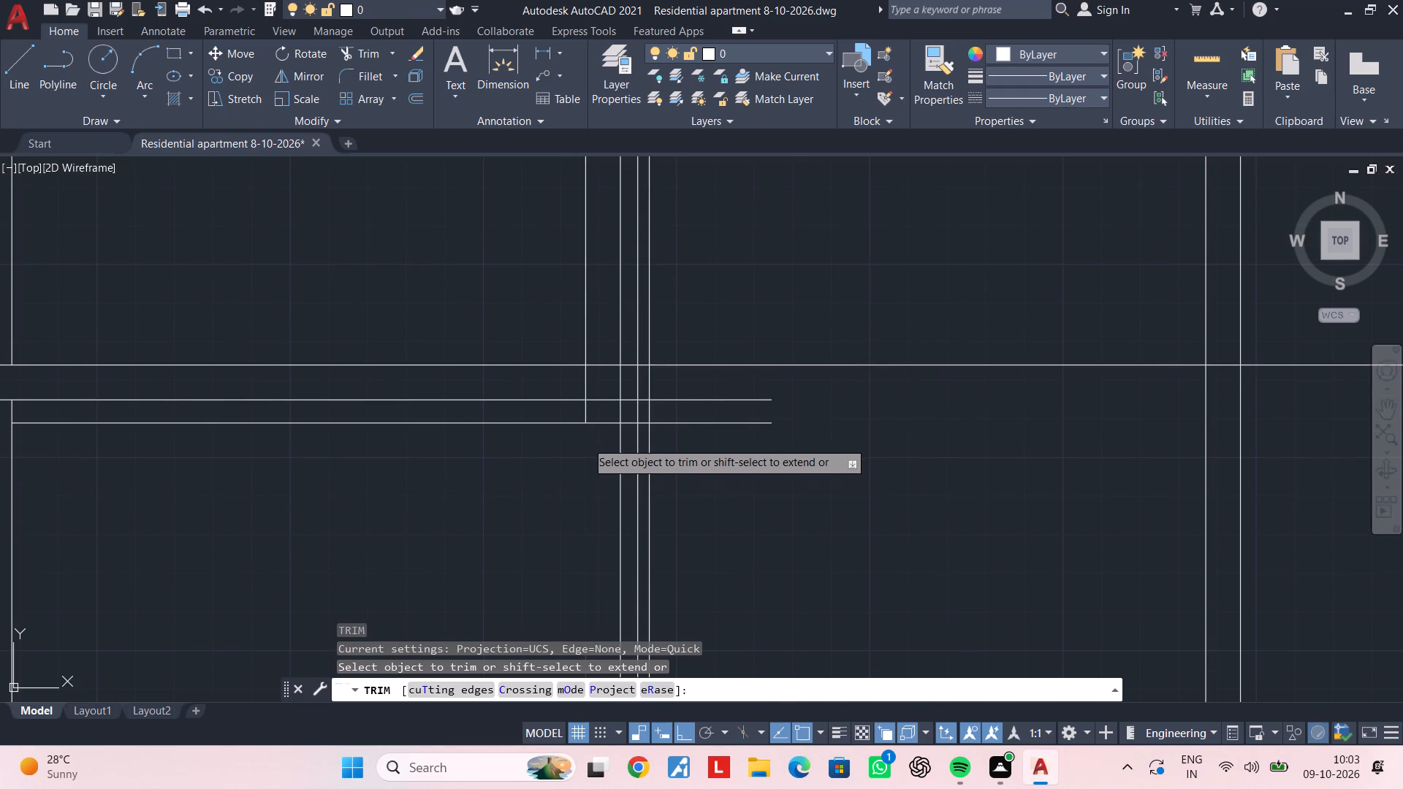
left_click(586, 441)
left_click(650, 446)
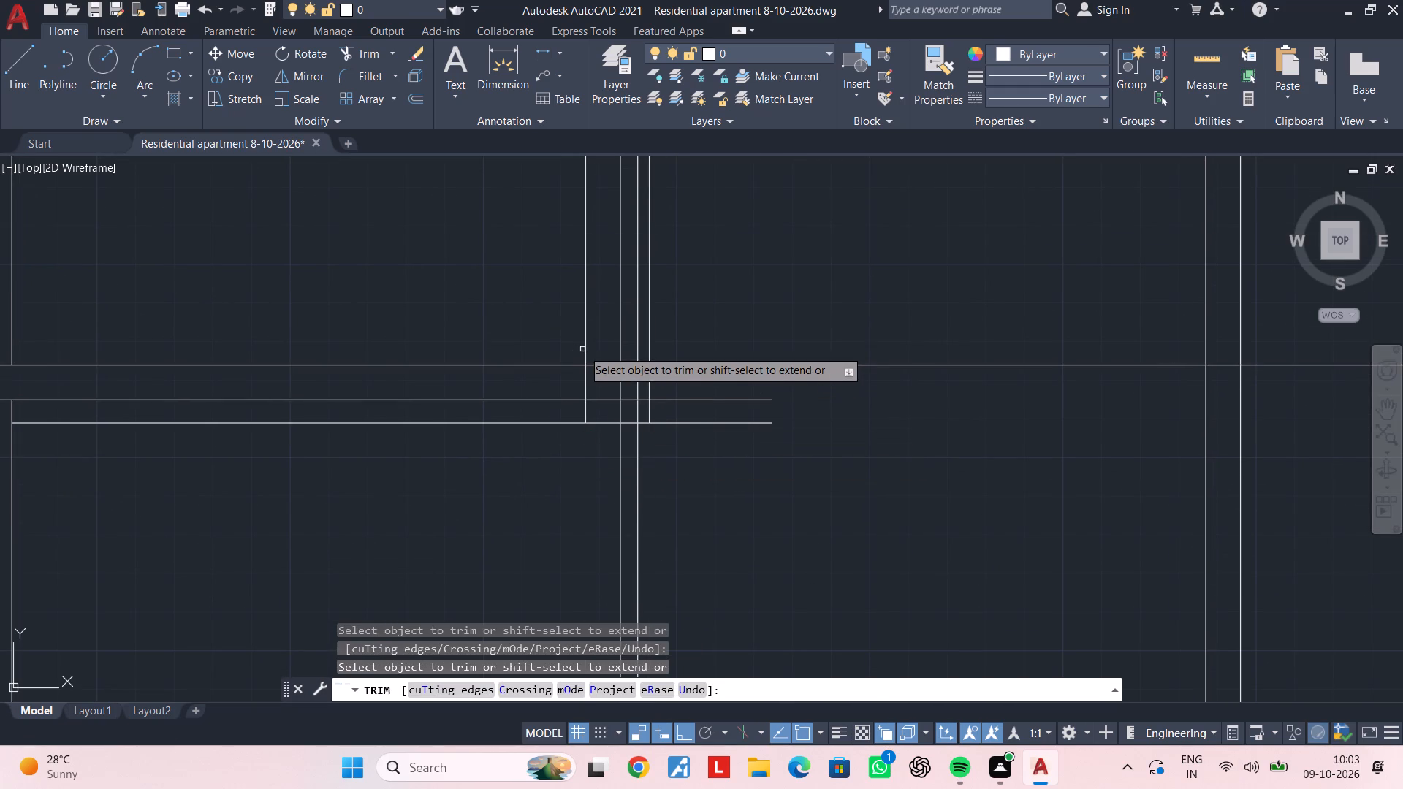
left_click(583, 348)
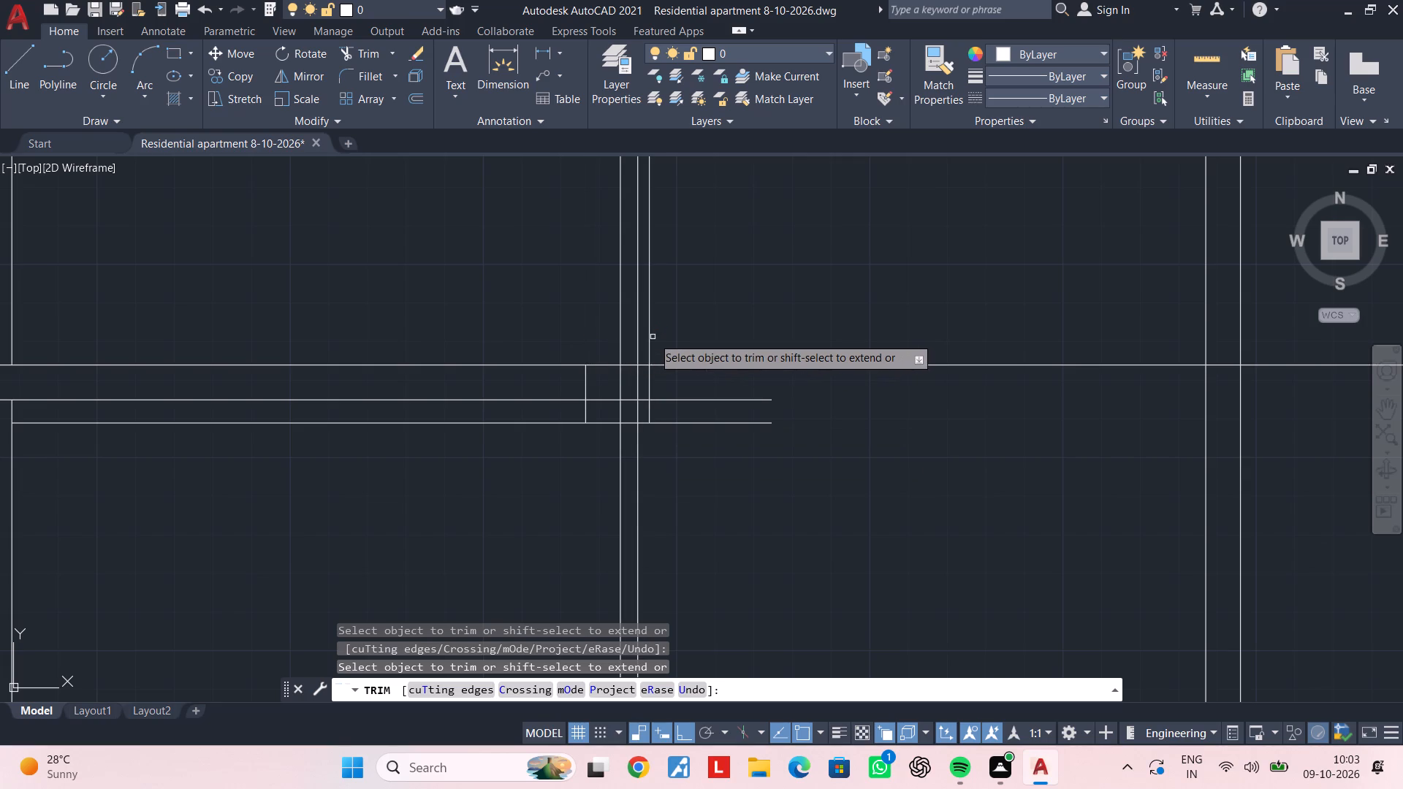
left_click(652, 337)
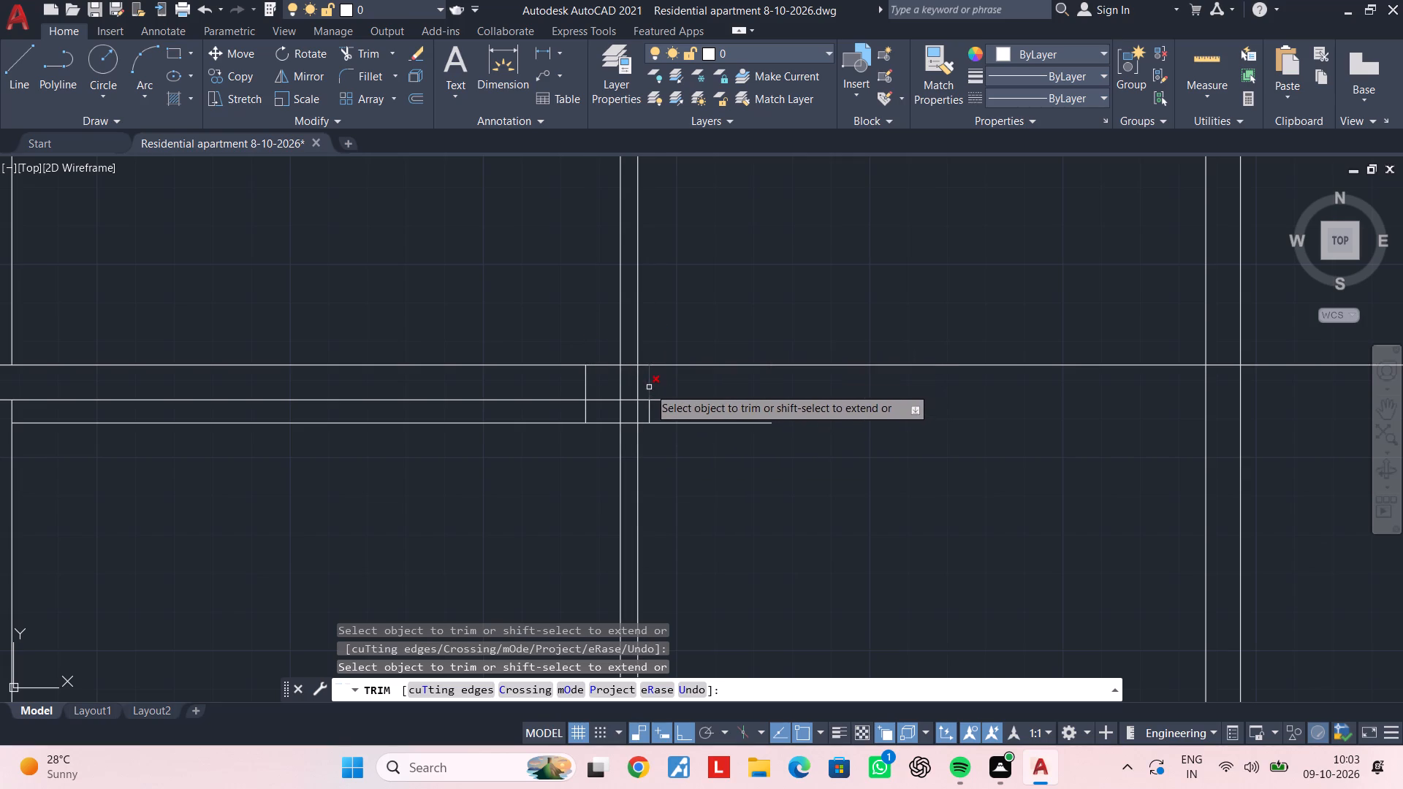
left_click(649, 387)
Trim the double wall's lines through the slab and beam, and the slab's underside line between the beam's two side edges.
scroll(645, 389, "up", 2)
left_click(615, 384)
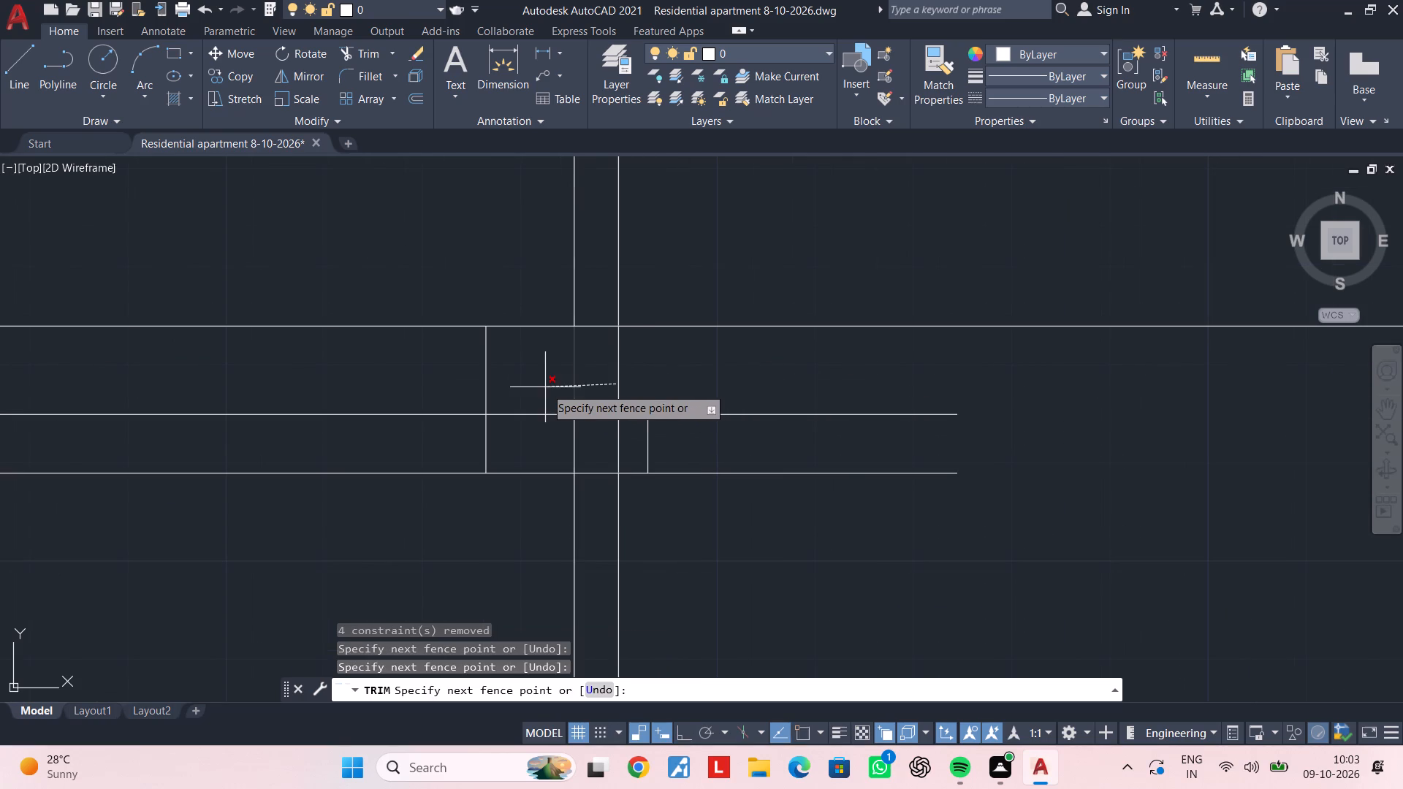
left_click(545, 387)
left_click(584, 384)
left_click(653, 376)
left_click(628, 414)
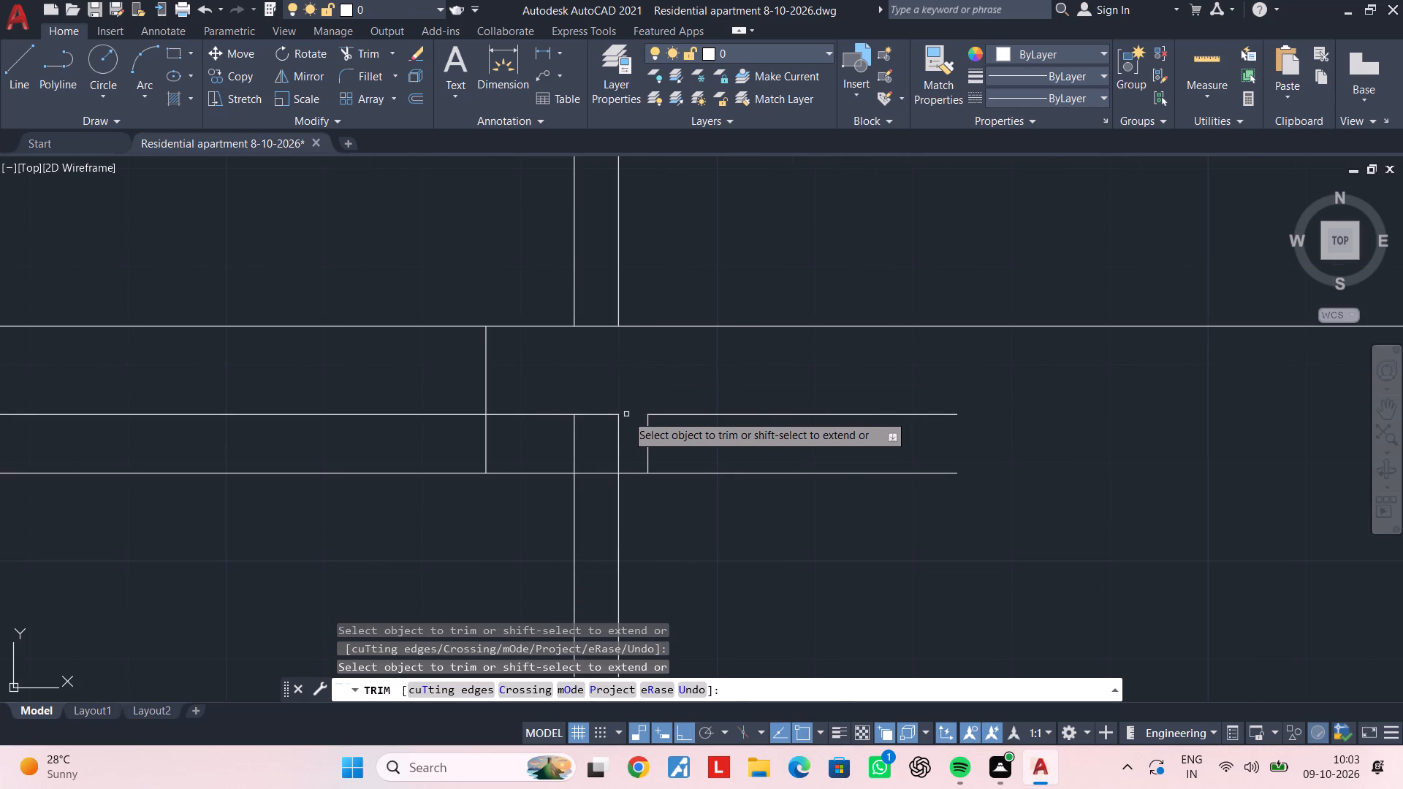
left_click(620, 417)
left_click(609, 414)
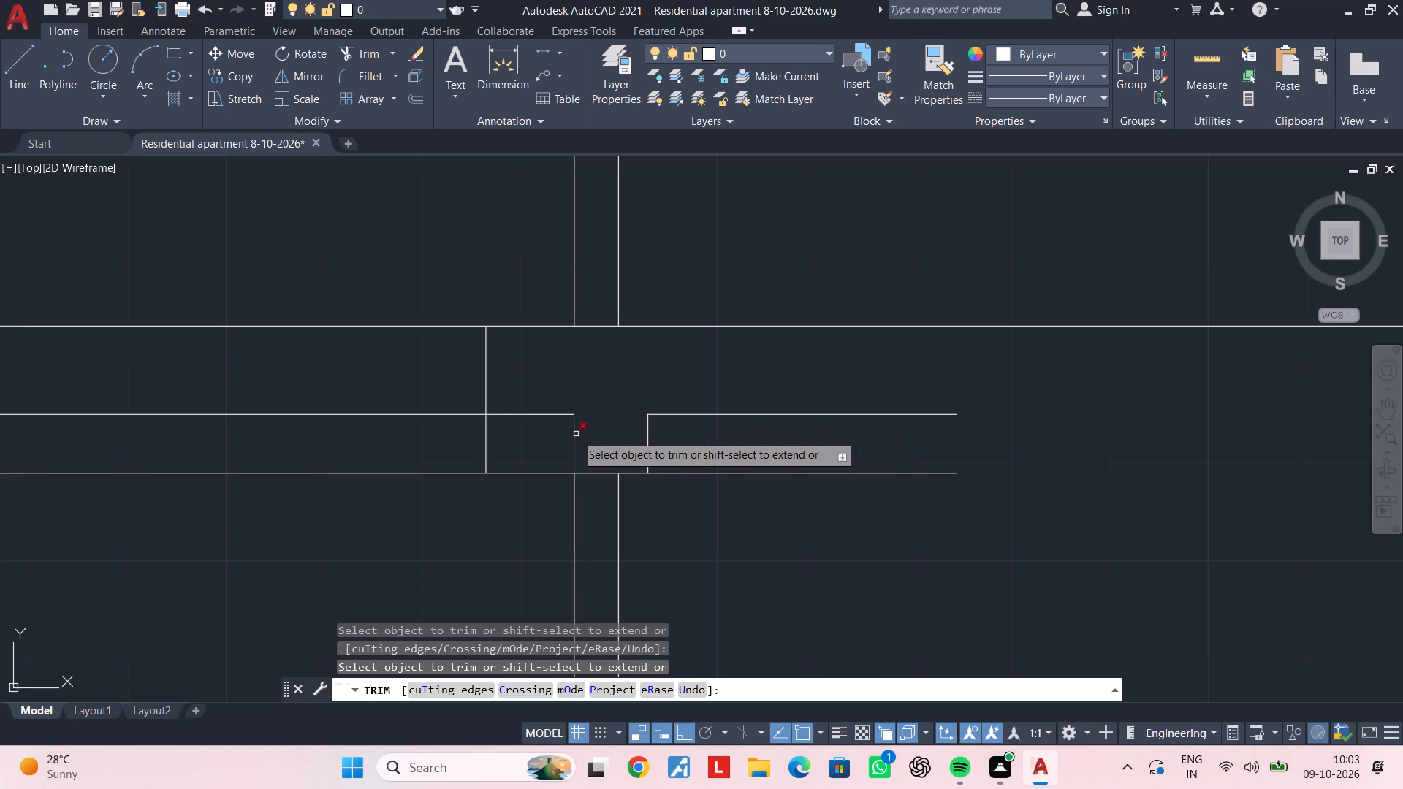
left_click(574, 434)
left_click(561, 414)
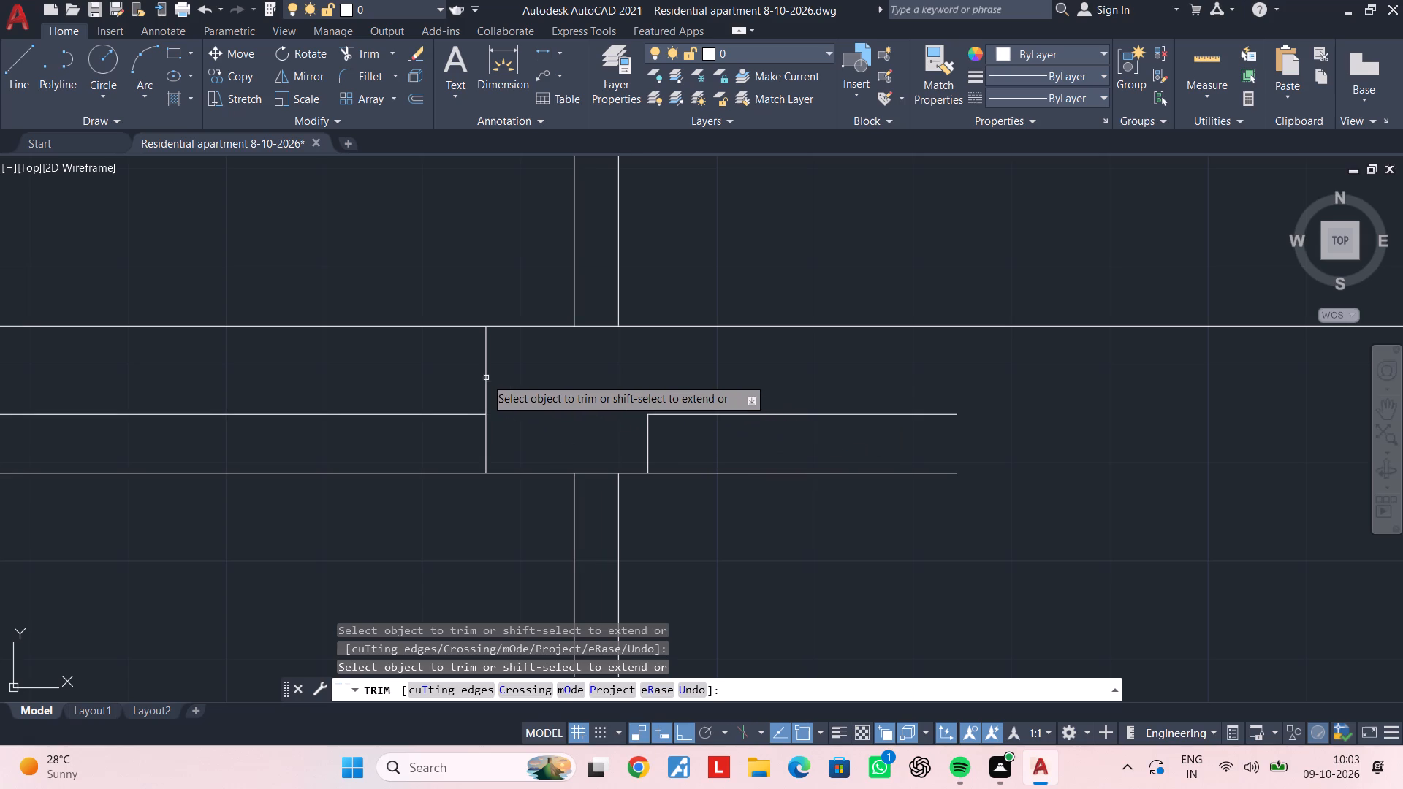
Trim the new beam's side edge away from the staircase back to the slab's underside.
left_click(484, 378)
key("Escape")
scroll(632, 392, "down", 3)
key("Escape")
Measure the height along the outer wall's inner face from the floor line up to the mid-landing on the storey below.
middle_click_drag(691, 414, 779, 441)
key("Escape")
key("Escape")
middle_click_drag(841, 450, 802, 374)
key("Escape")
key("Escape")
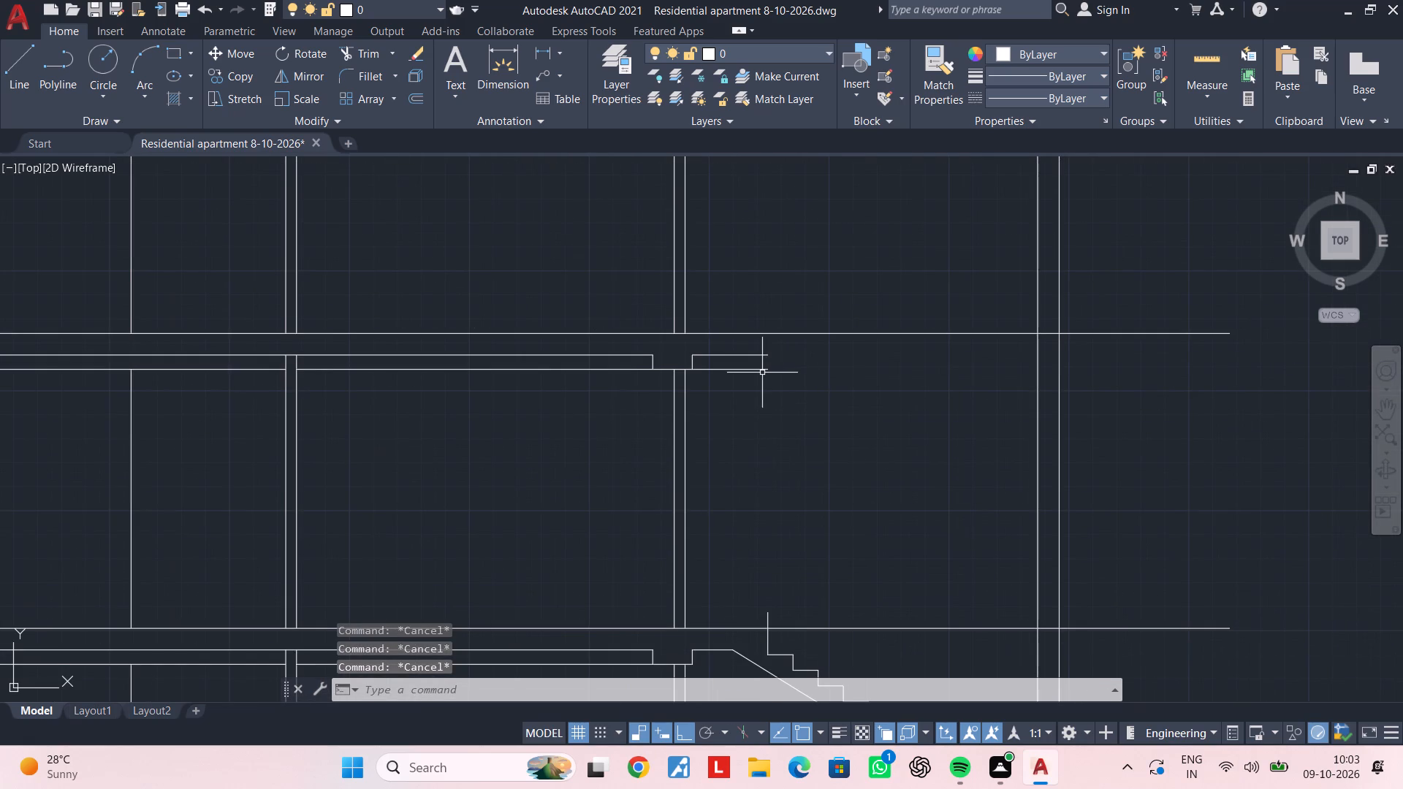
key("Escape")
key("Escape")
scroll(712, 442, "down", 3)
middle_click_drag(817, 448, 788, 336)
scroll(802, 375, "up", 2)
middle_click_drag(770, 302, 765, 432)
scroll(766, 424, "down", 1)
key("Escape")
key("Escape")
key("Escape")
middle_click_drag(761, 468, 739, 291)
scroll(739, 291, "up", 1)
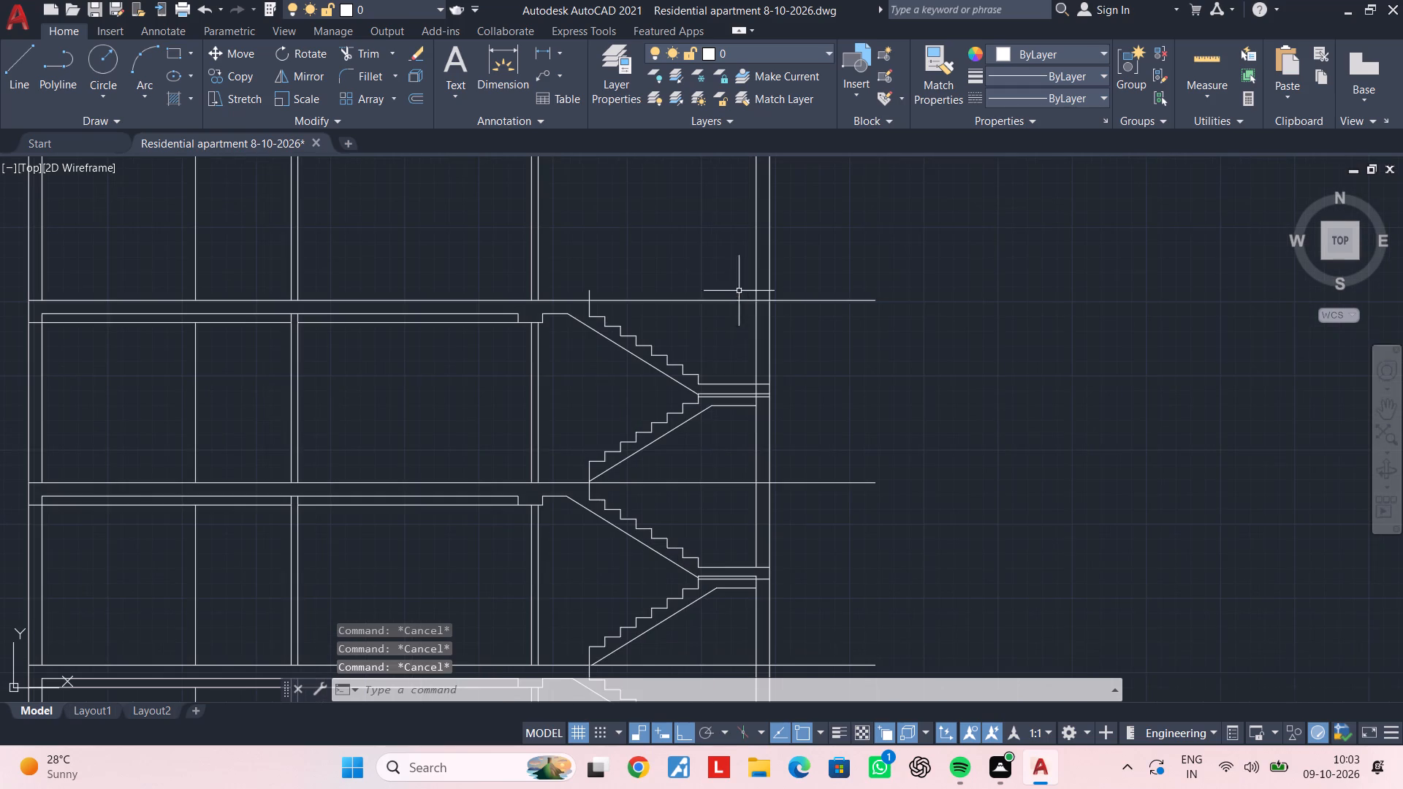
key("Escape")
key("Escape")
key("Escape")
left_click(544, 55)
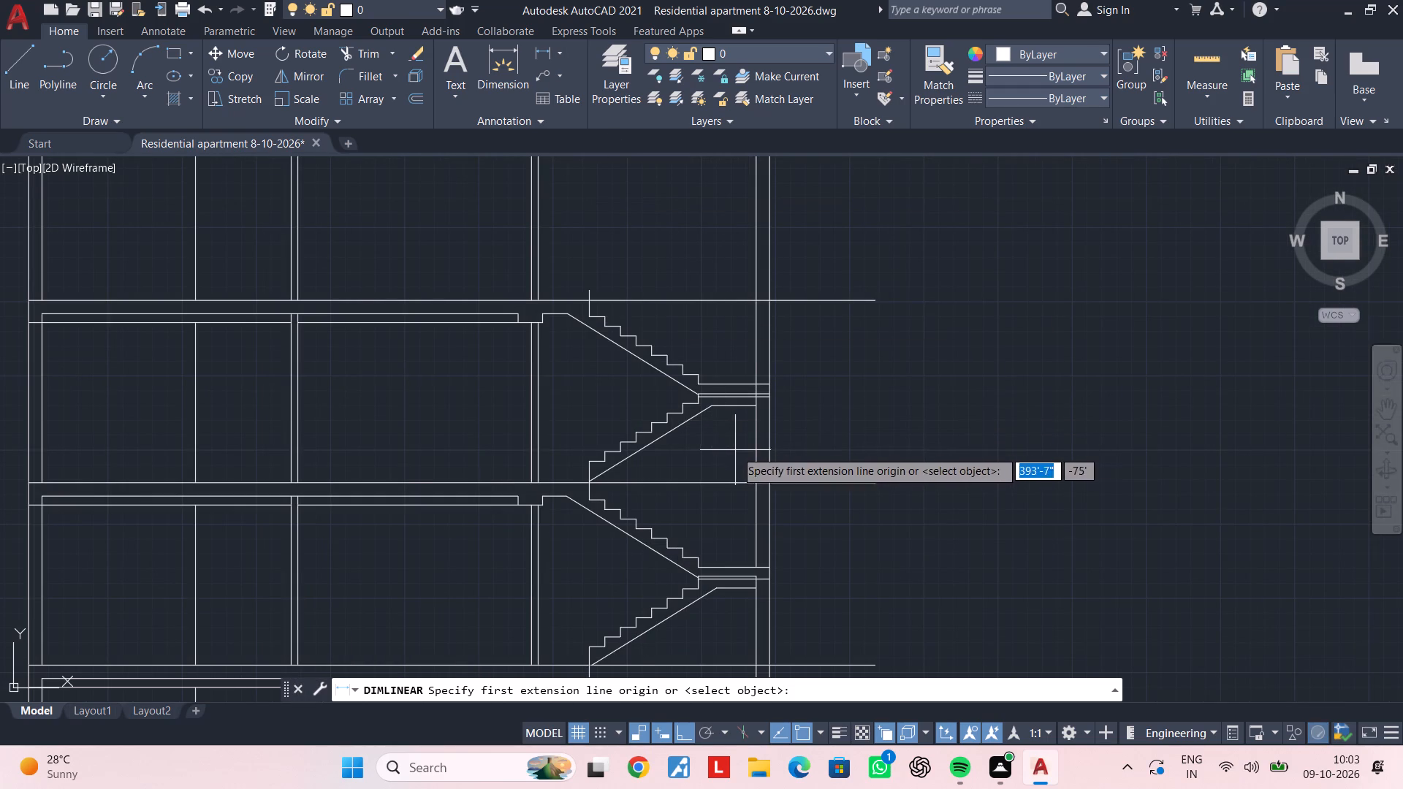
scroll(752, 479, "up", 1)
left_click(756, 489)
scroll(753, 362, "up", 3)
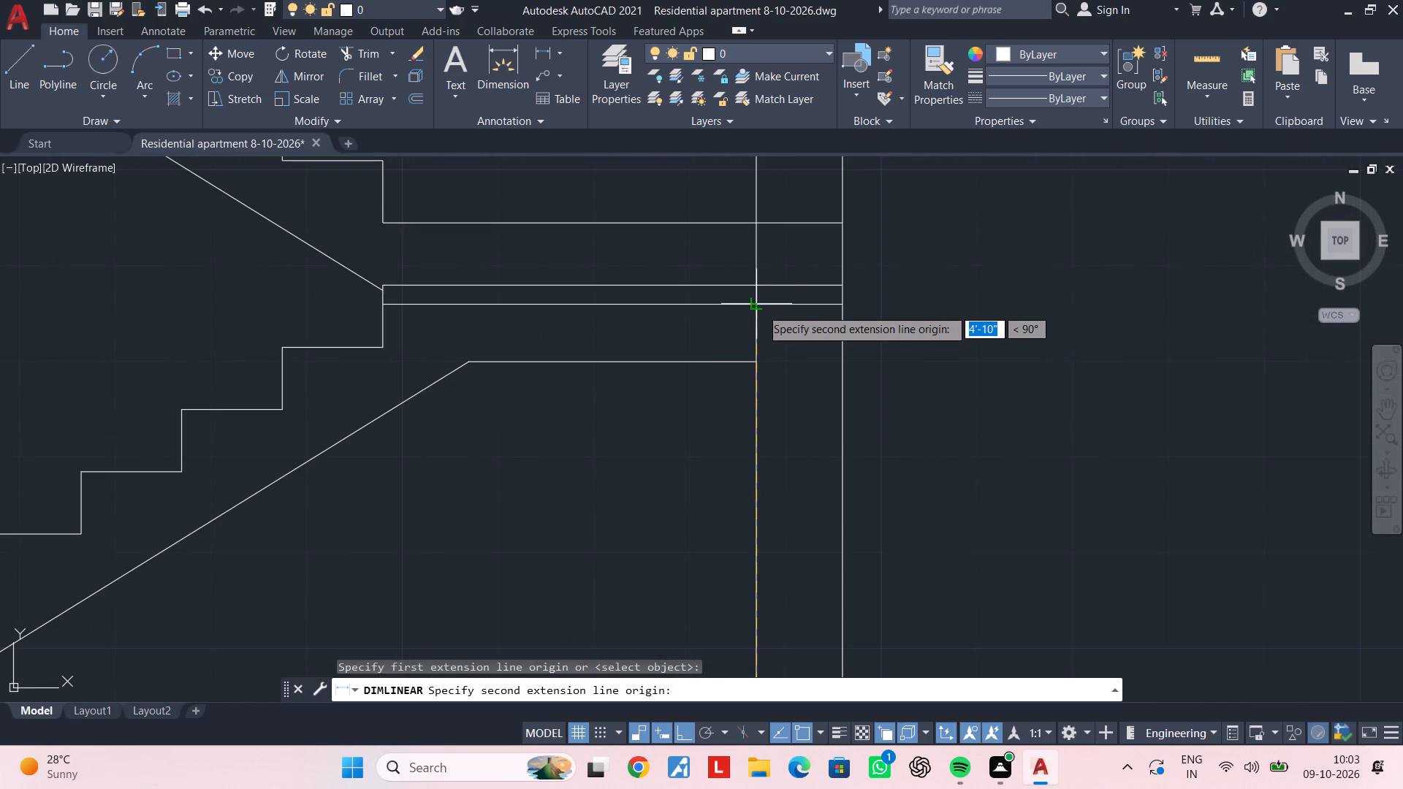
left_click(759, 285)
key("Escape")
scroll(759, 285, "down", 4)
middle_click_drag(765, 255, 744, 495)
key("Escape")
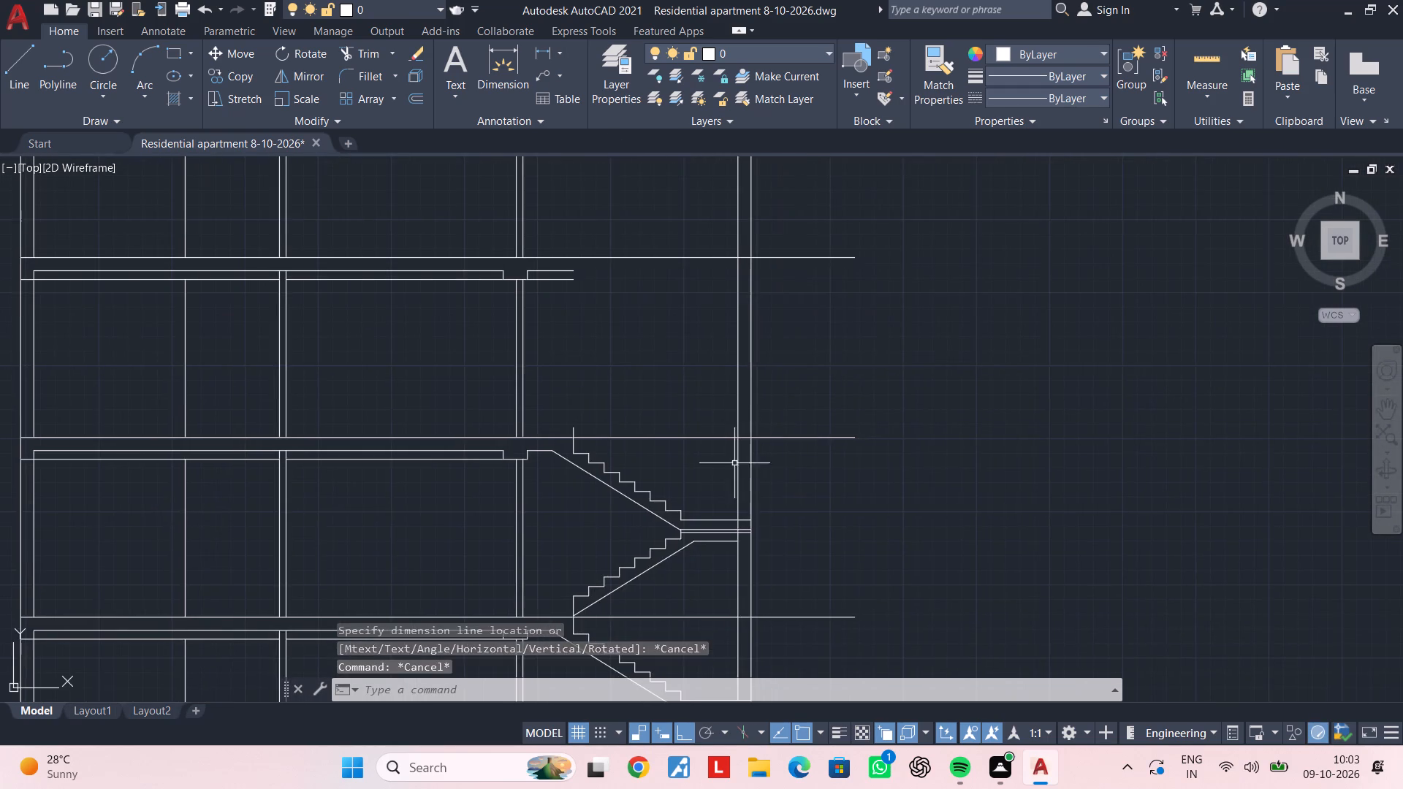
Offset the new storey's floor line 5' upward to mark the mid-landing level.
key("Escape")
scroll(722, 338, "down", 1)
middle_click_drag(722, 338, 729, 370)
key("Escape")
key("Escape")
key("Escape")
type("of 5'")
key("Return")
scroll(718, 435, "up", 2)
left_click(720, 432)
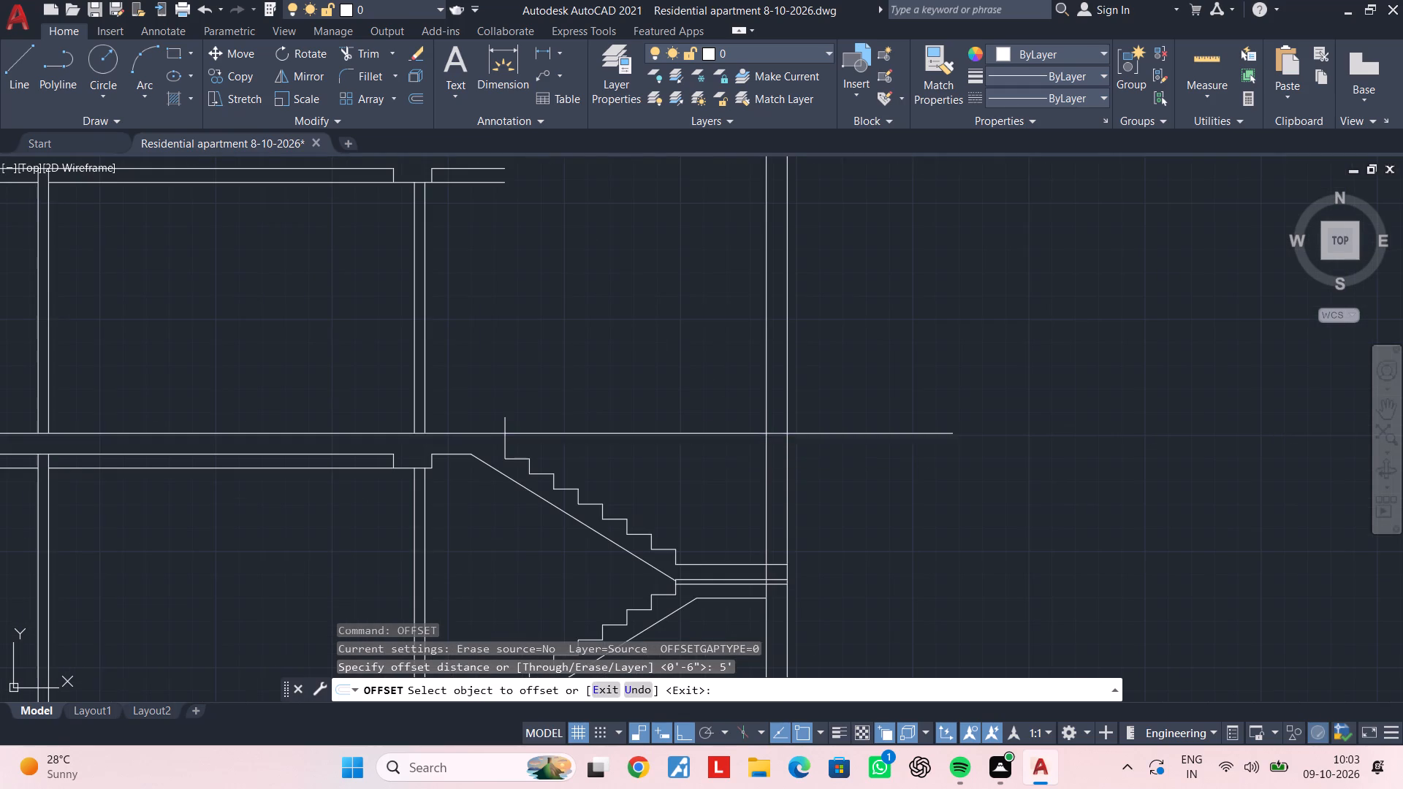
left_click(699, 314)
key("Escape")
key("Escape")
scroll(707, 277, "down", 1)
middle_click_drag(709, 278, 683, 376)
key("Escape")
key("Escape")
key("Escape")
key("Escape")
key("Escape")
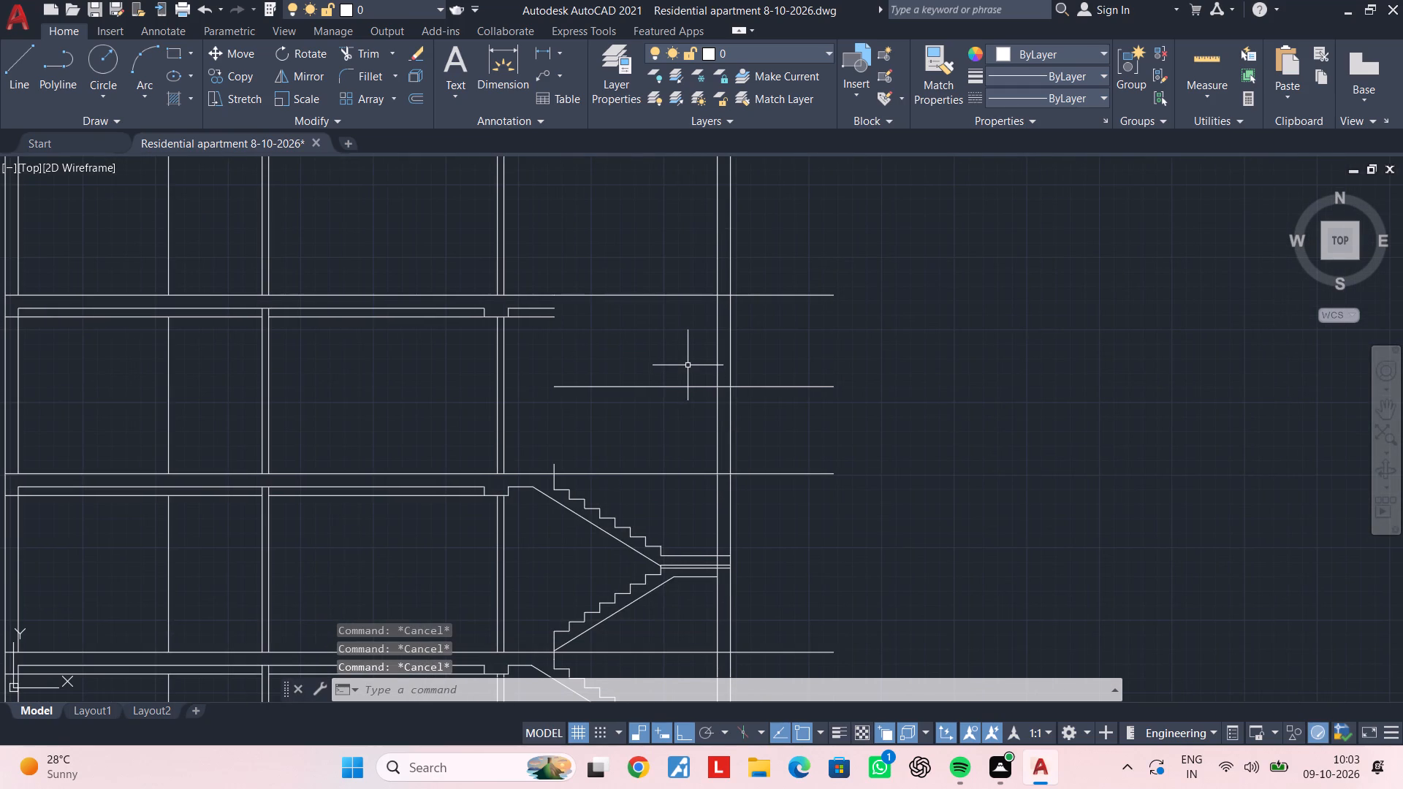
Offset the stairwell outer wall's inner face 3'3" toward the stairs to mark the landing's edge.
key("Escape")
key("Escape")
key("Escape")
key("Escape")
key("Escape")
type("of 3'3\"")
key("Return")
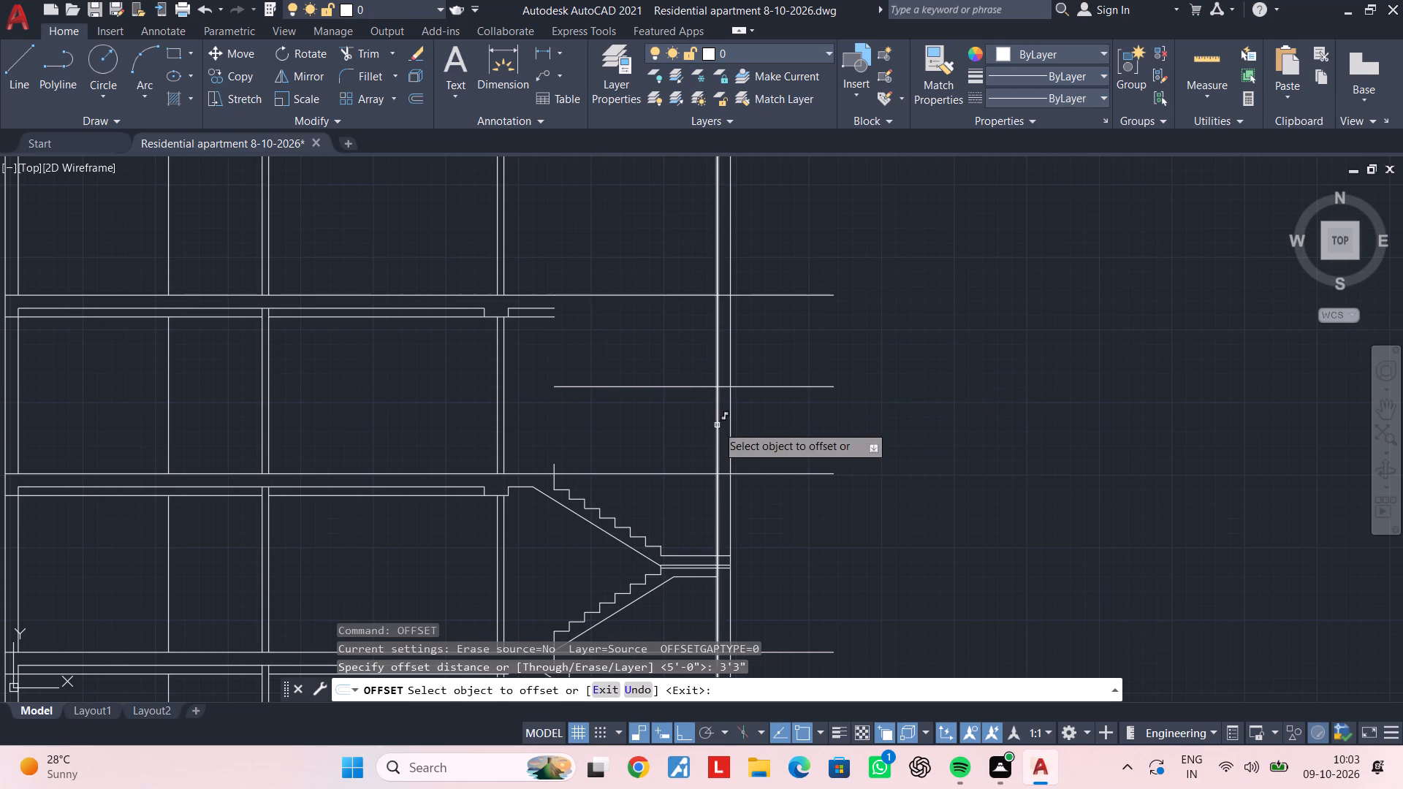
left_click(717, 425)
left_click(679, 425)
key("Escape")
key("Escape")
key("Escape")
Trim the landing edge's vertical line between the mid-landing line and the floor line.
key("t")
type("r")
key("space")
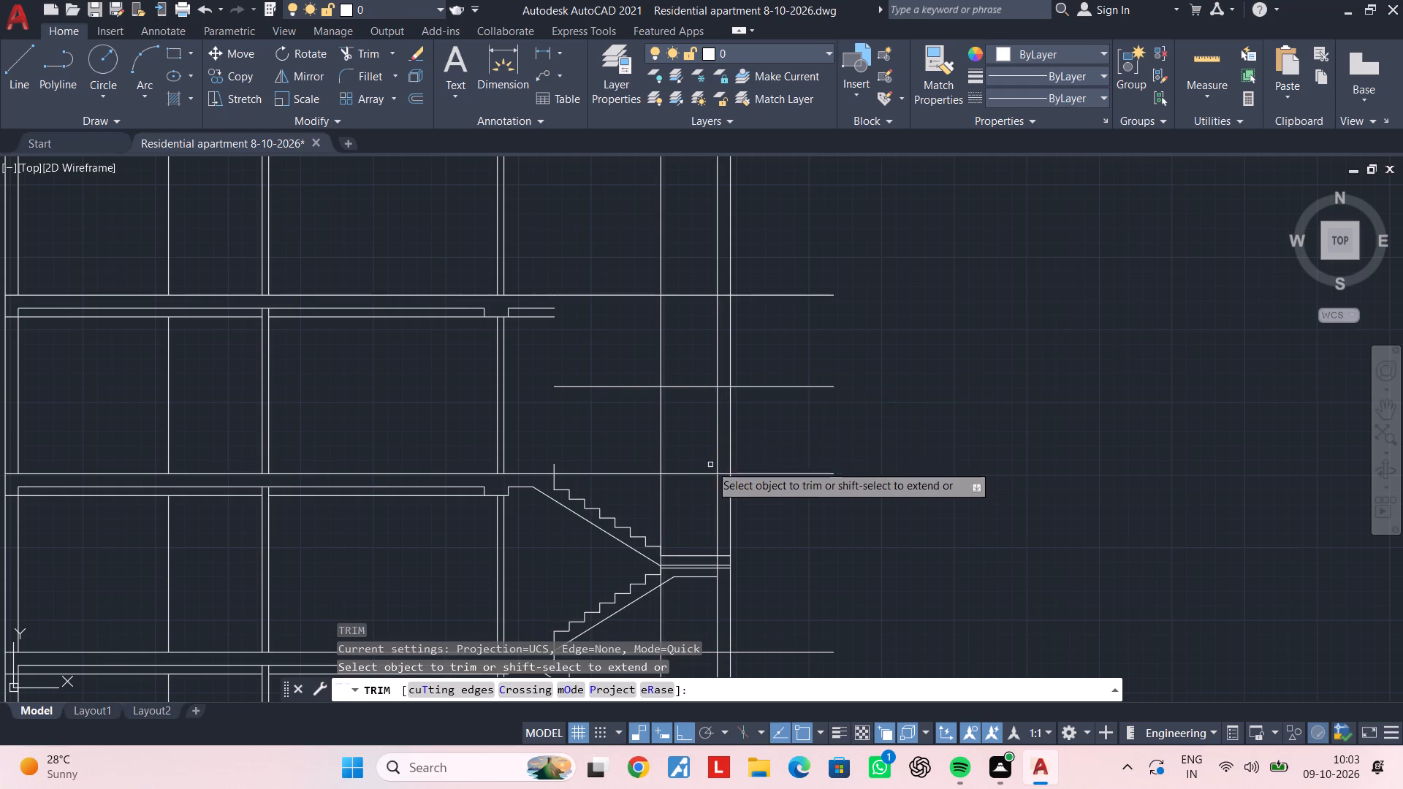
scroll(688, 414, "up", 2)
left_click(658, 416)
left_click(586, 426)
key("Escape")
Delete the leftover piece of the vertical landing-edge line running through the stairs below the floor line.
scroll(665, 451, "down", 2)
middle_click_drag(677, 443, 673, 378)
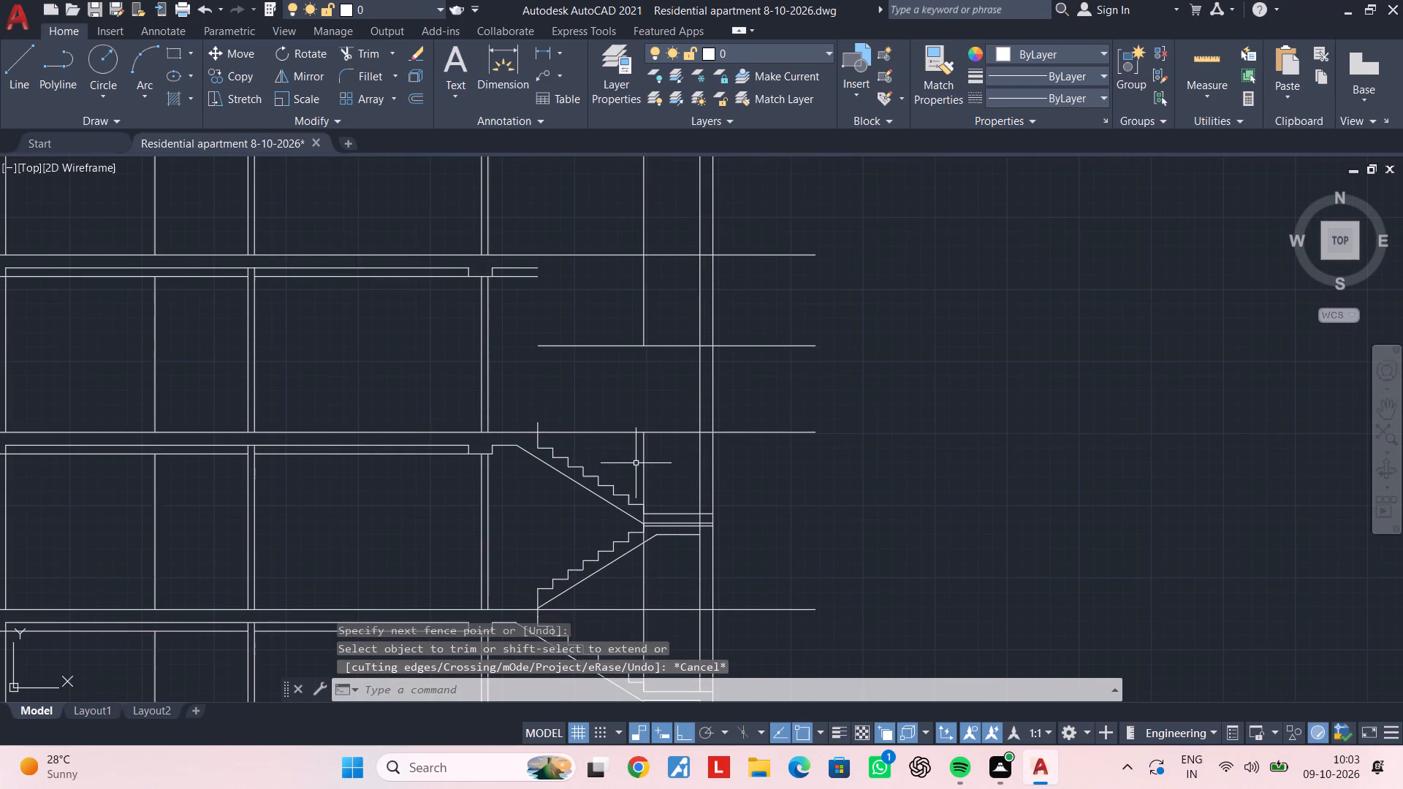
left_click(639, 456)
key("Delete")
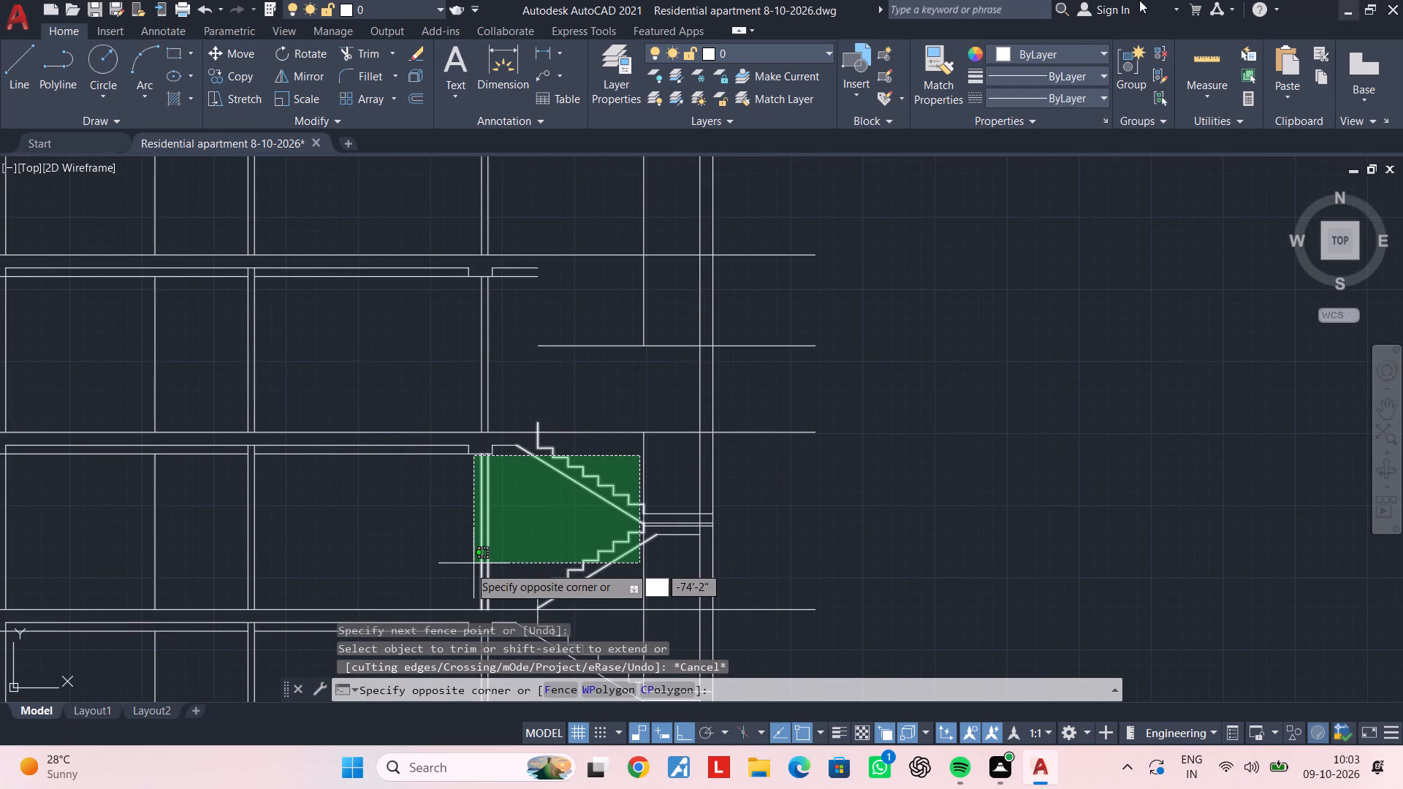
key("Escape")
key("Escape")
left_click(645, 471)
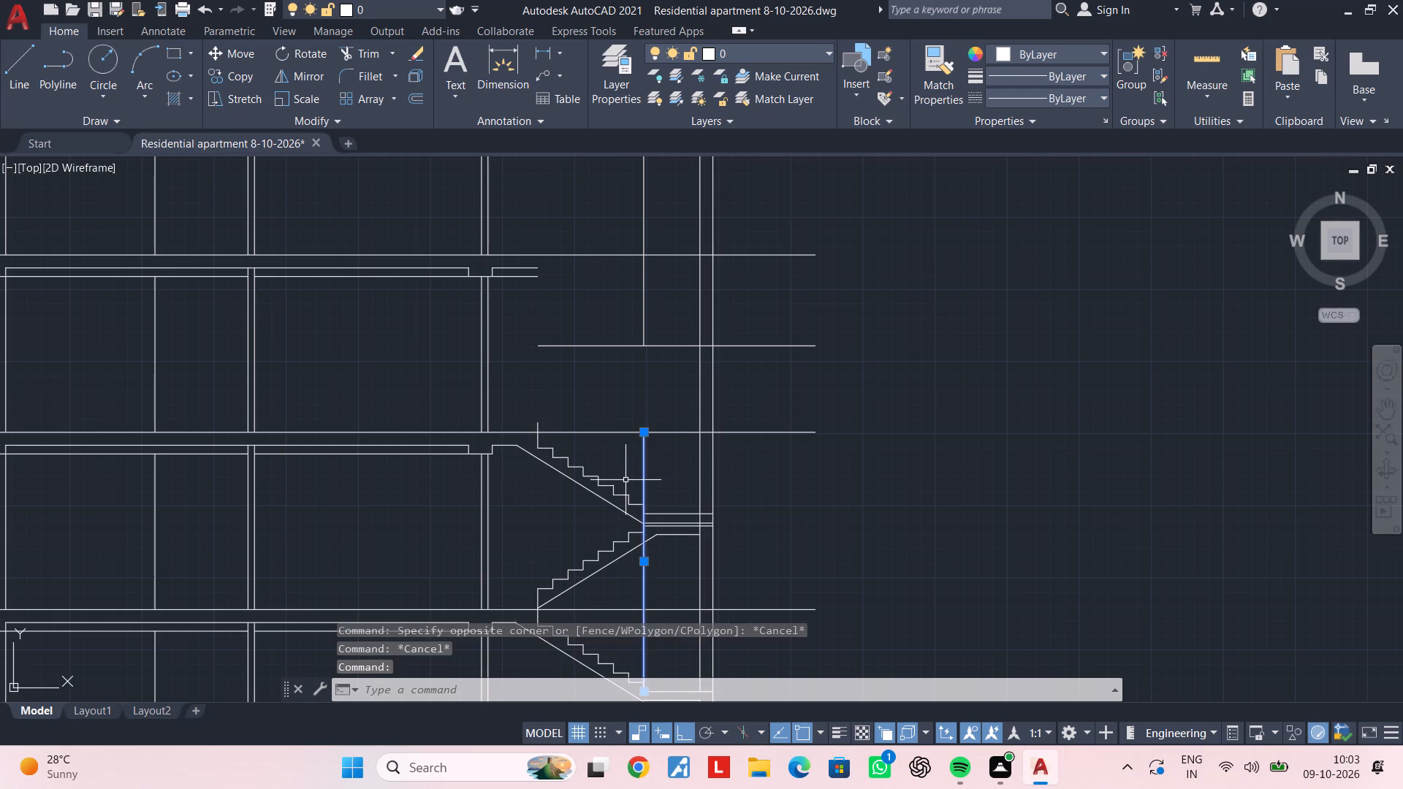
key("Delete")
key("Escape")
key("Escape")
Save the drawing.
key("ctrl+s")
key("ctrl+s")
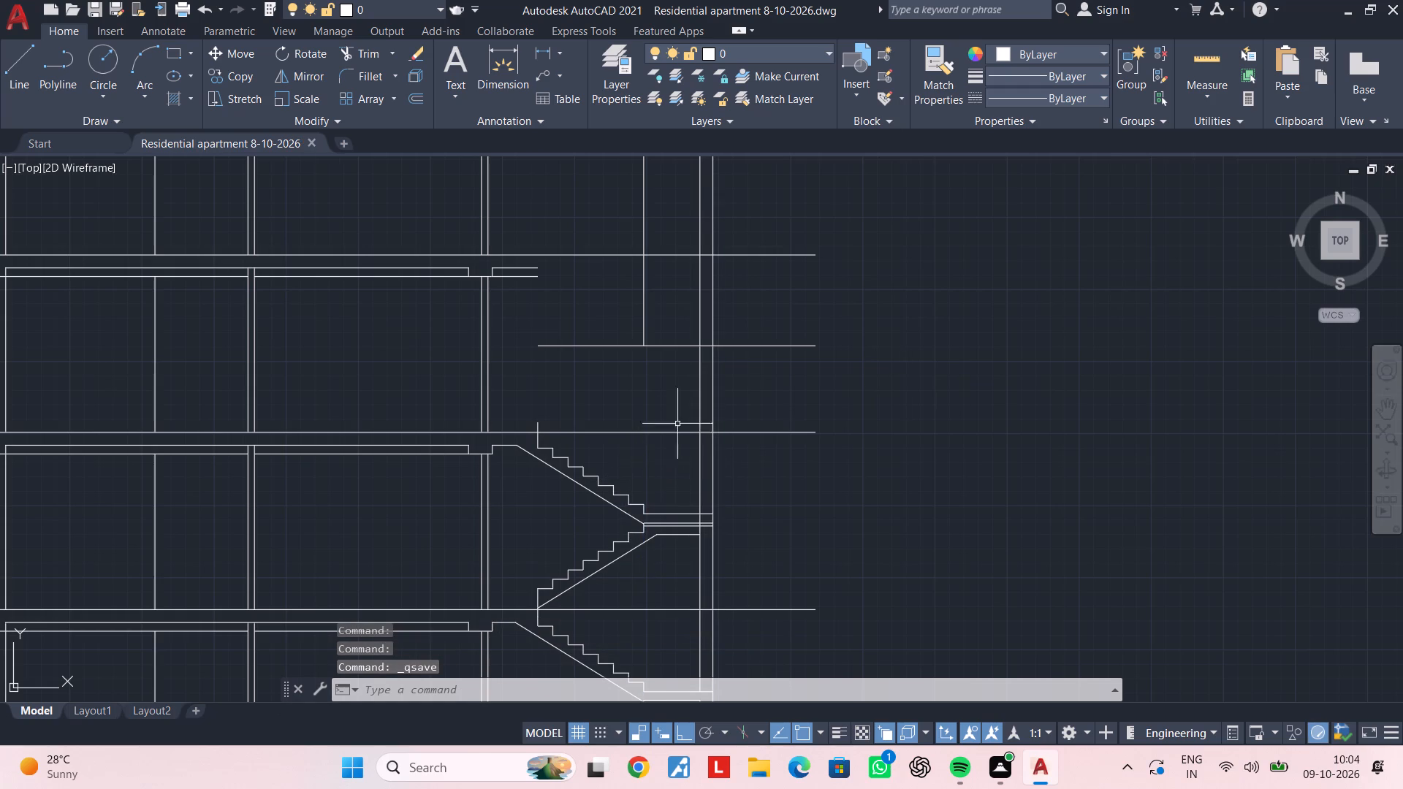
Start the stair flight down from the mid-landing's edge with two steps, each with a 6.5" riser and 10.5" tread.
middle_click_drag(675, 265, 683, 368)
scroll(664, 429, "up", 2)
middle_click_drag(661, 457, 702, 292)
key("Escape")
key("Escape")
middle_click_drag(668, 348, 670, 339)
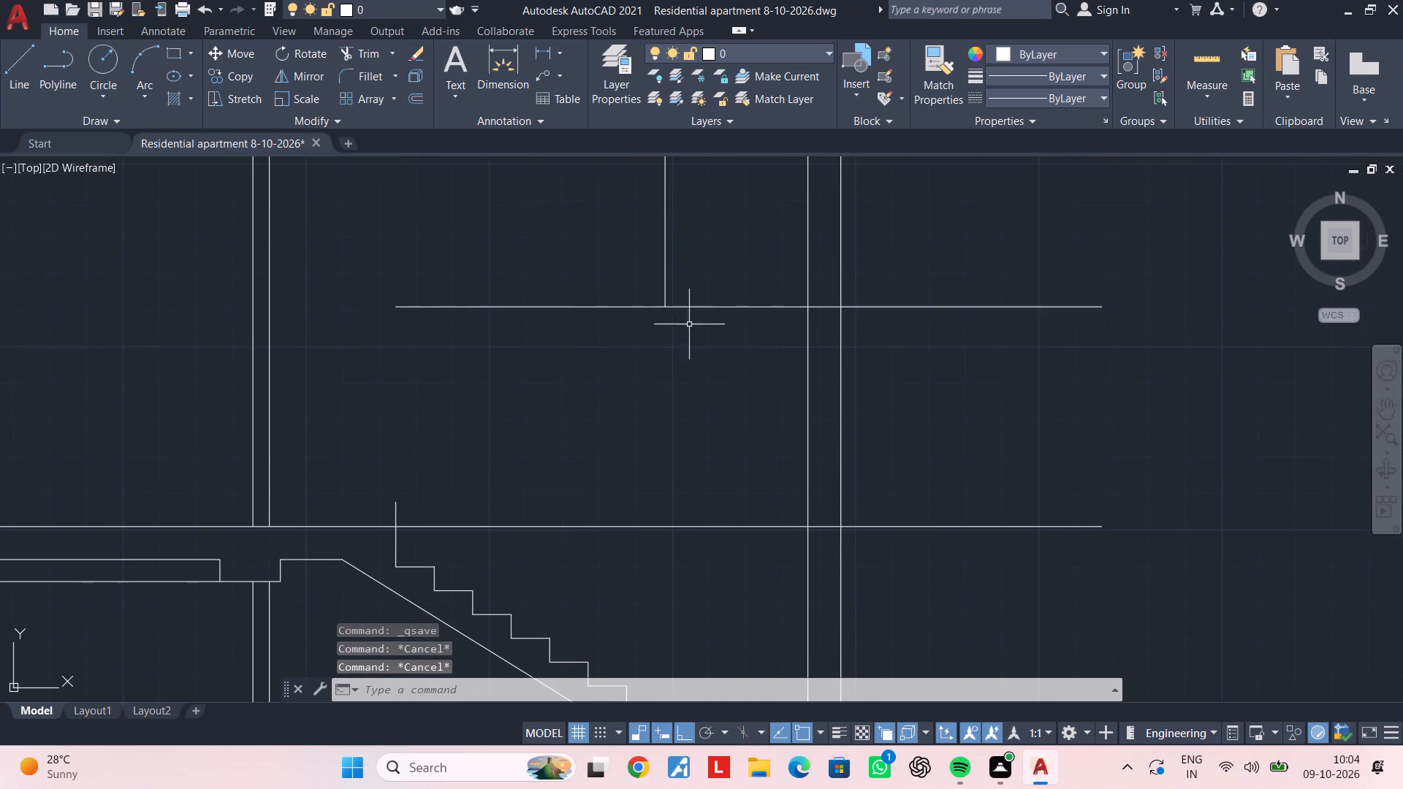
middle_click_drag(707, 318, 681, 364)
key("Escape")
key("Escape")
scroll(688, 362, "up", 1)
key("Escape")
key("Escape")
key("Escape")
key("Escape")
type("l")
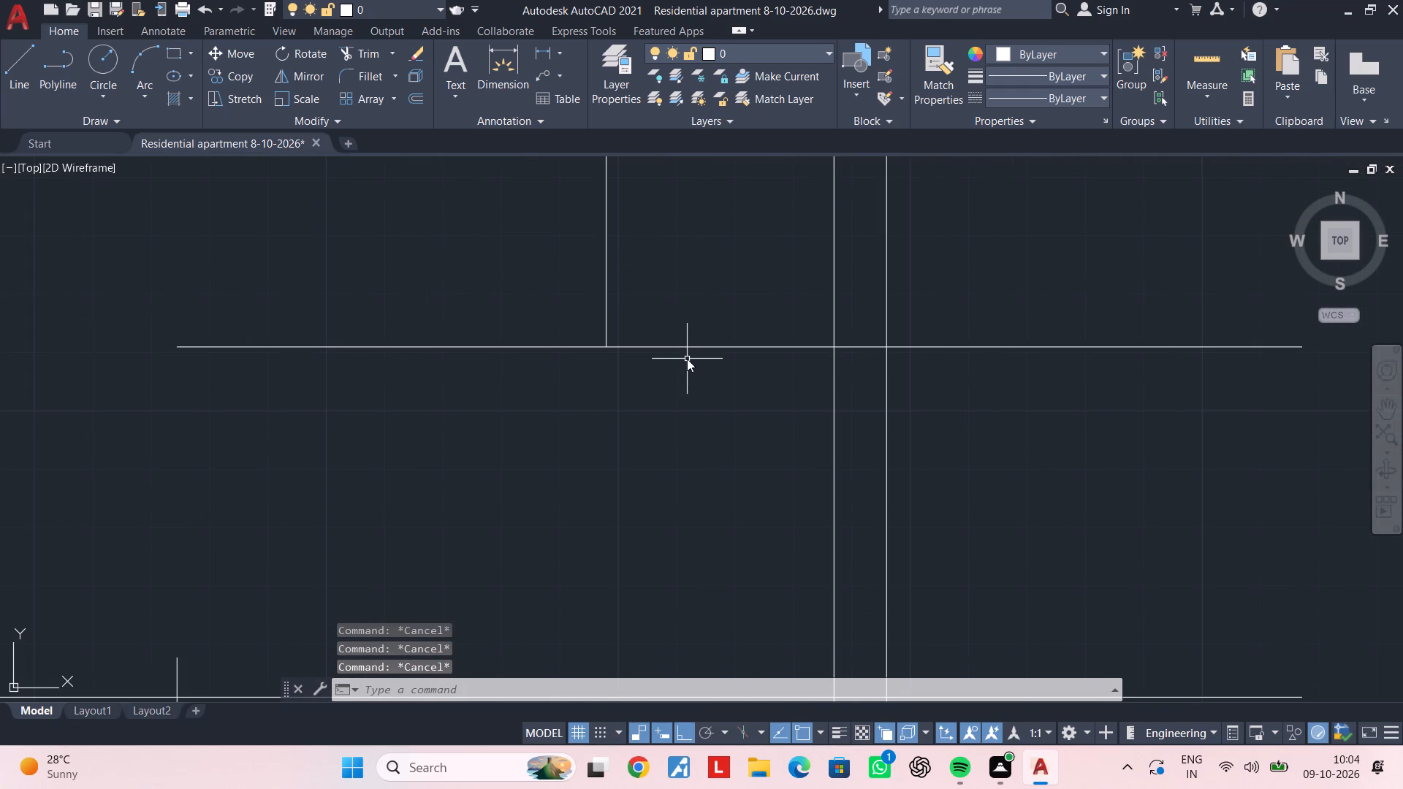
key("space")
left_click(604, 347)
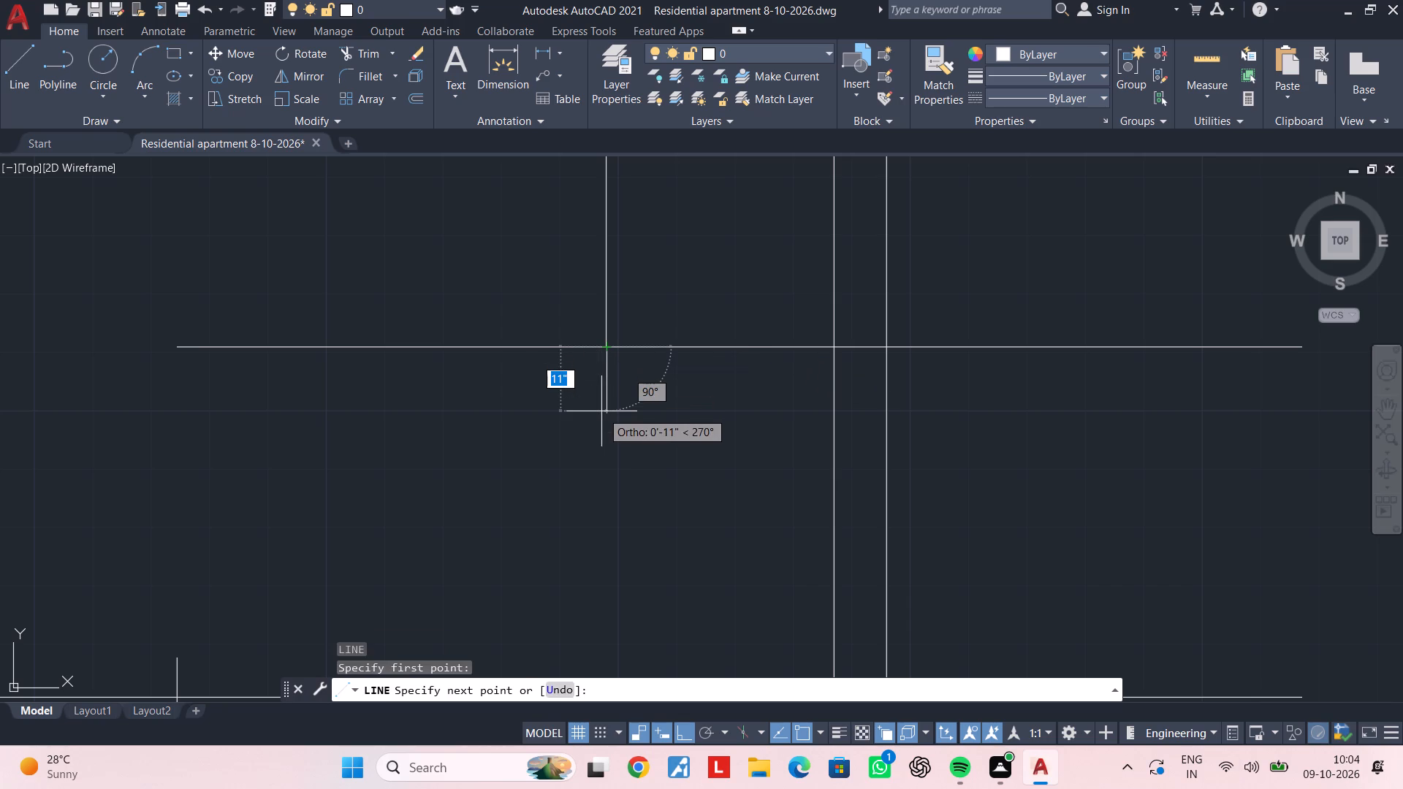
type("6.5\"")
key("Return")
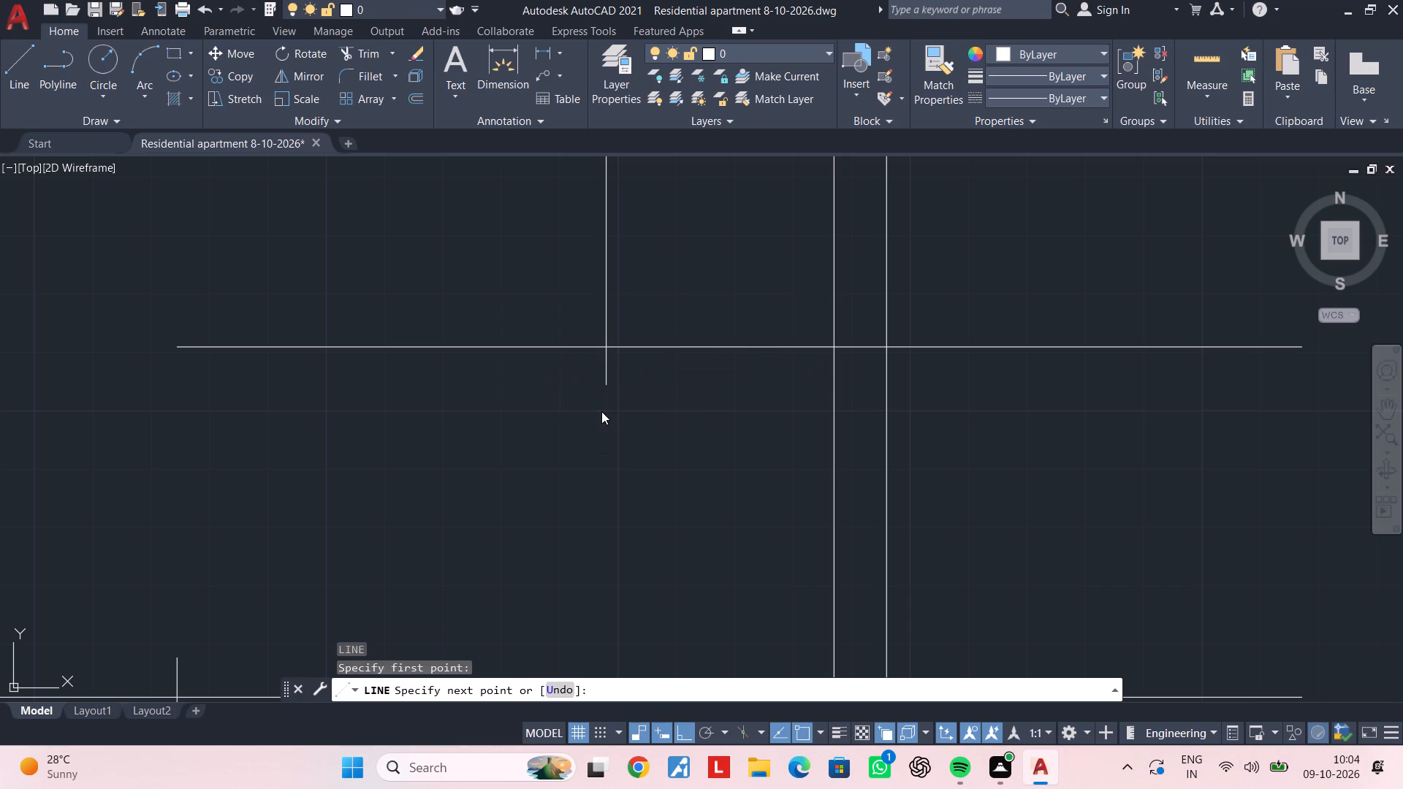
type("10.5")
key("shift+quotedbl")
key("Return")
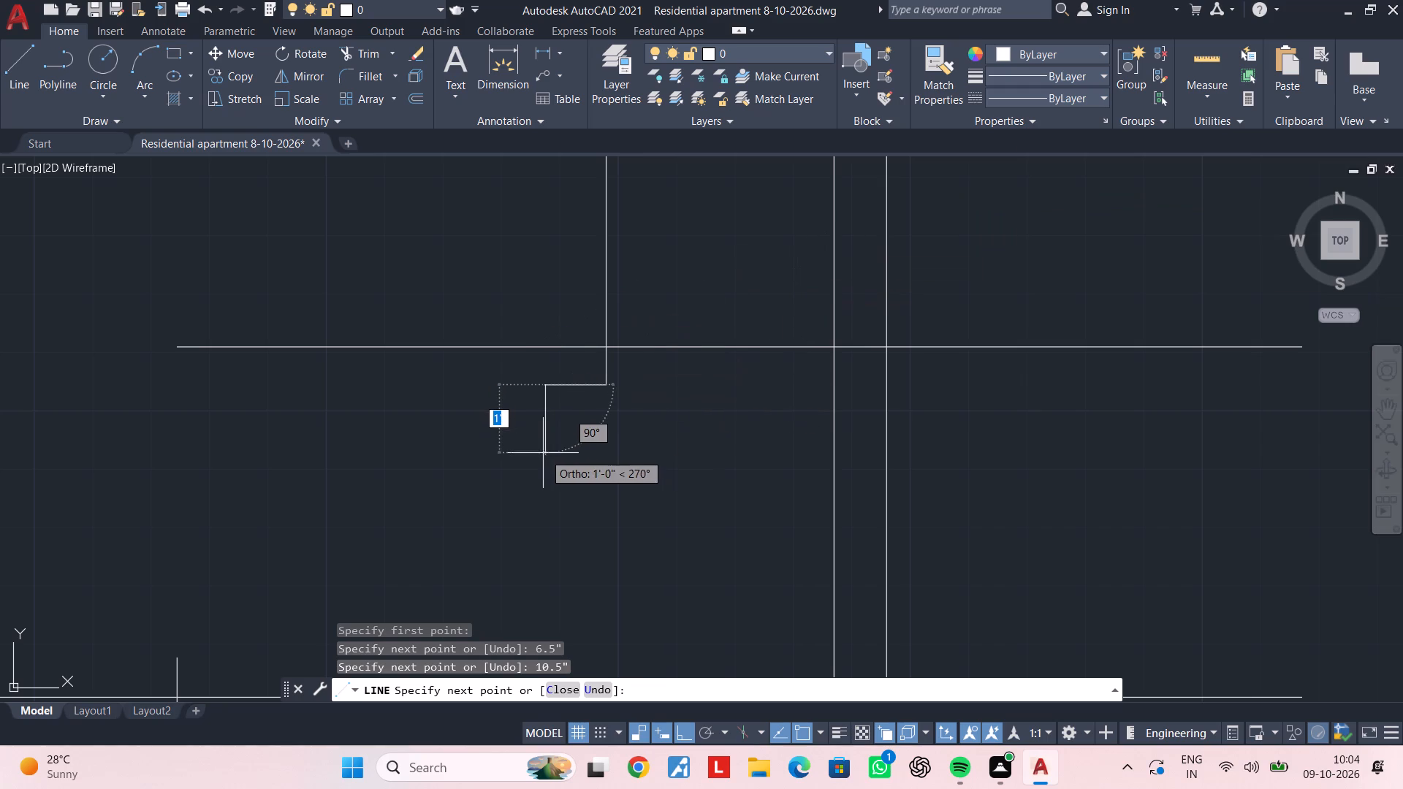
type("6.5\"")
key("Return")
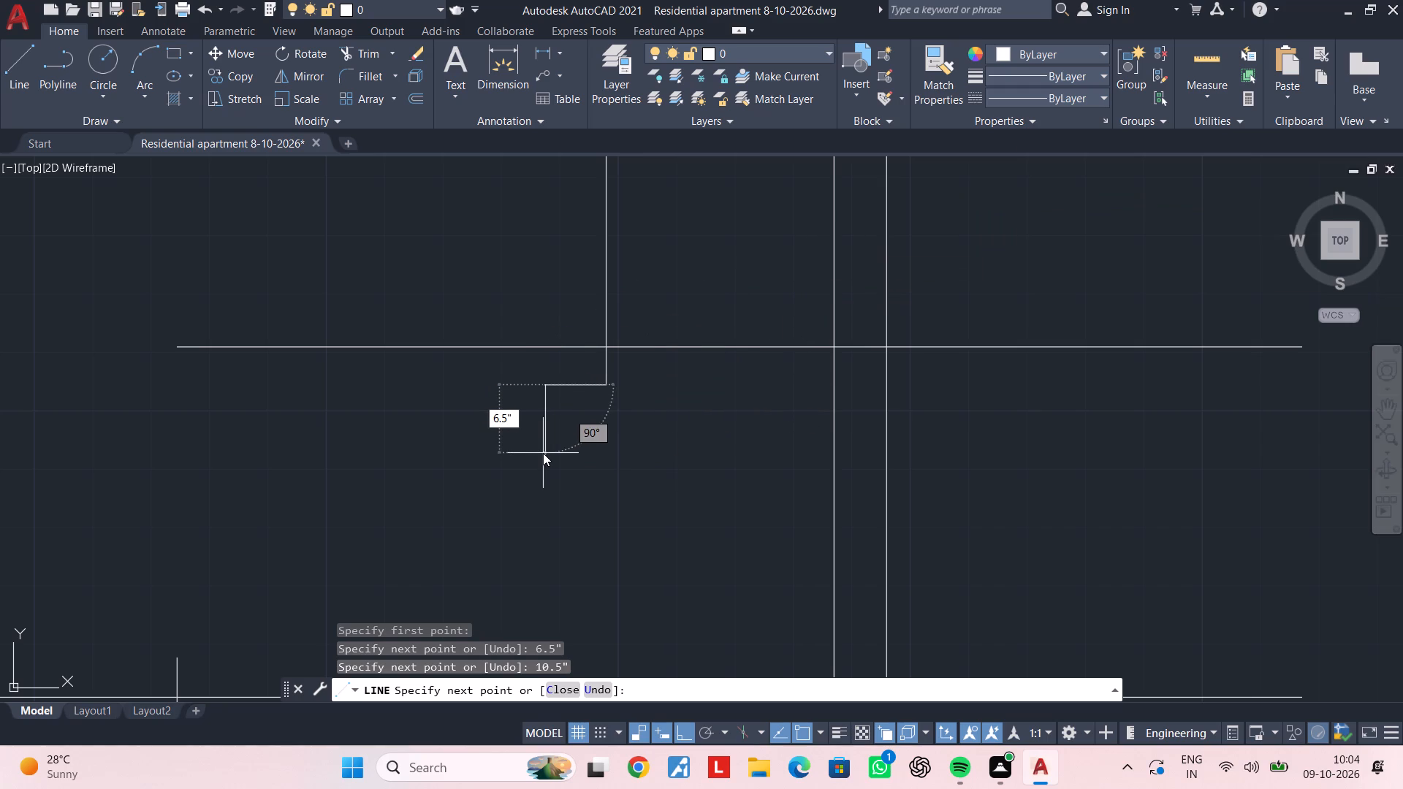
type("10.5\"")
key("Return")
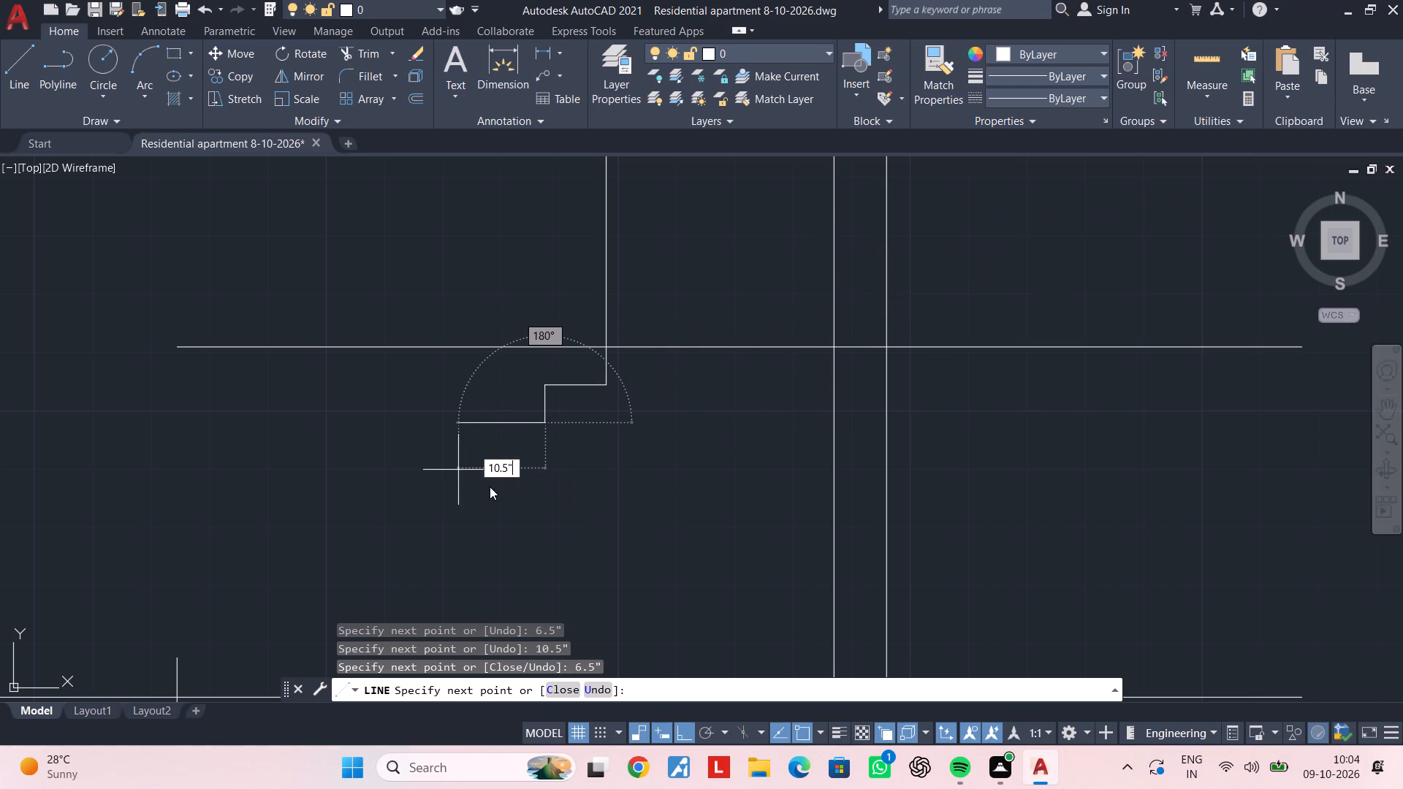
Continue the flight with its third and fourth steps, each with a 6.5" riser and 10.5" tread.
type("6.5\"")
key("Return")
type("10.5\"")
key("Return")
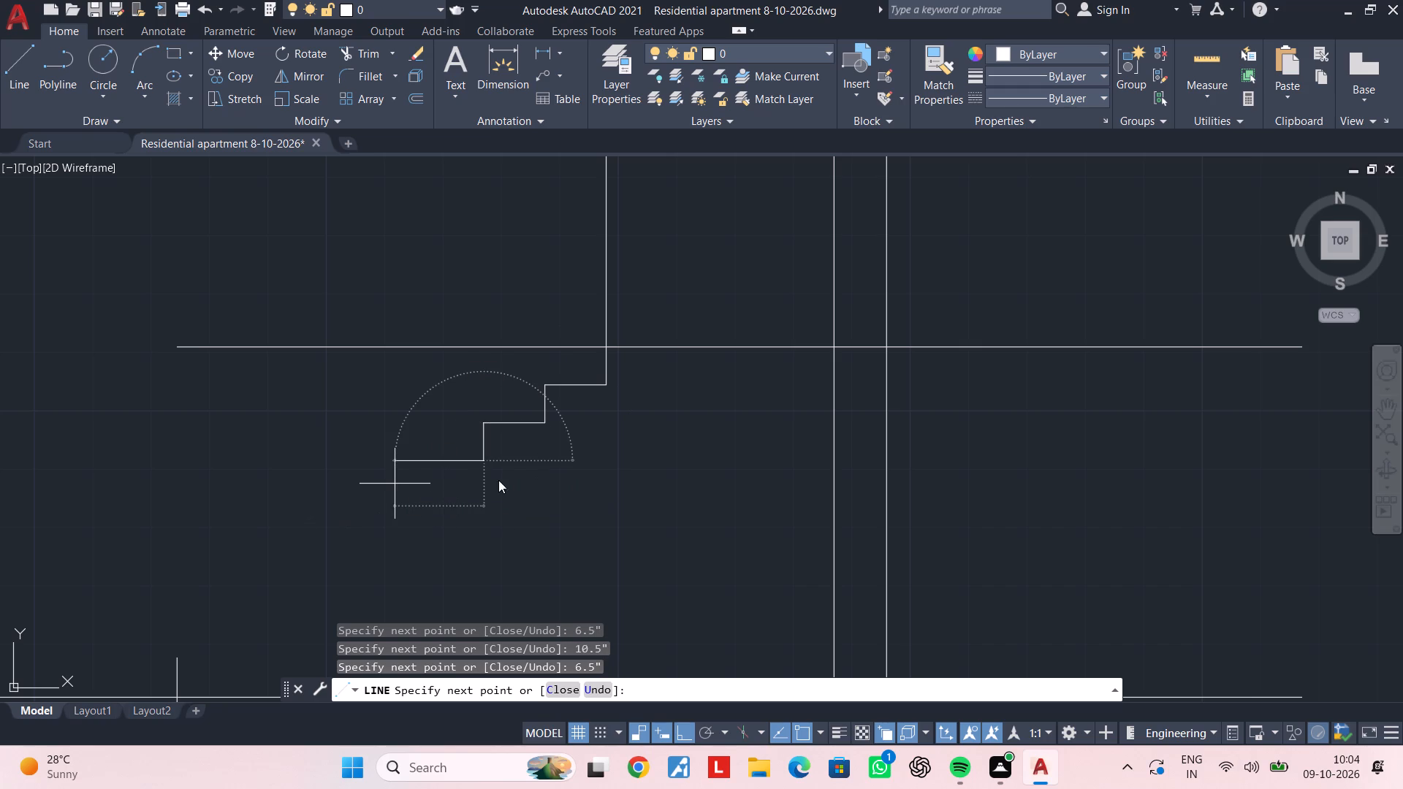
type("6.5\"")
key("Return")
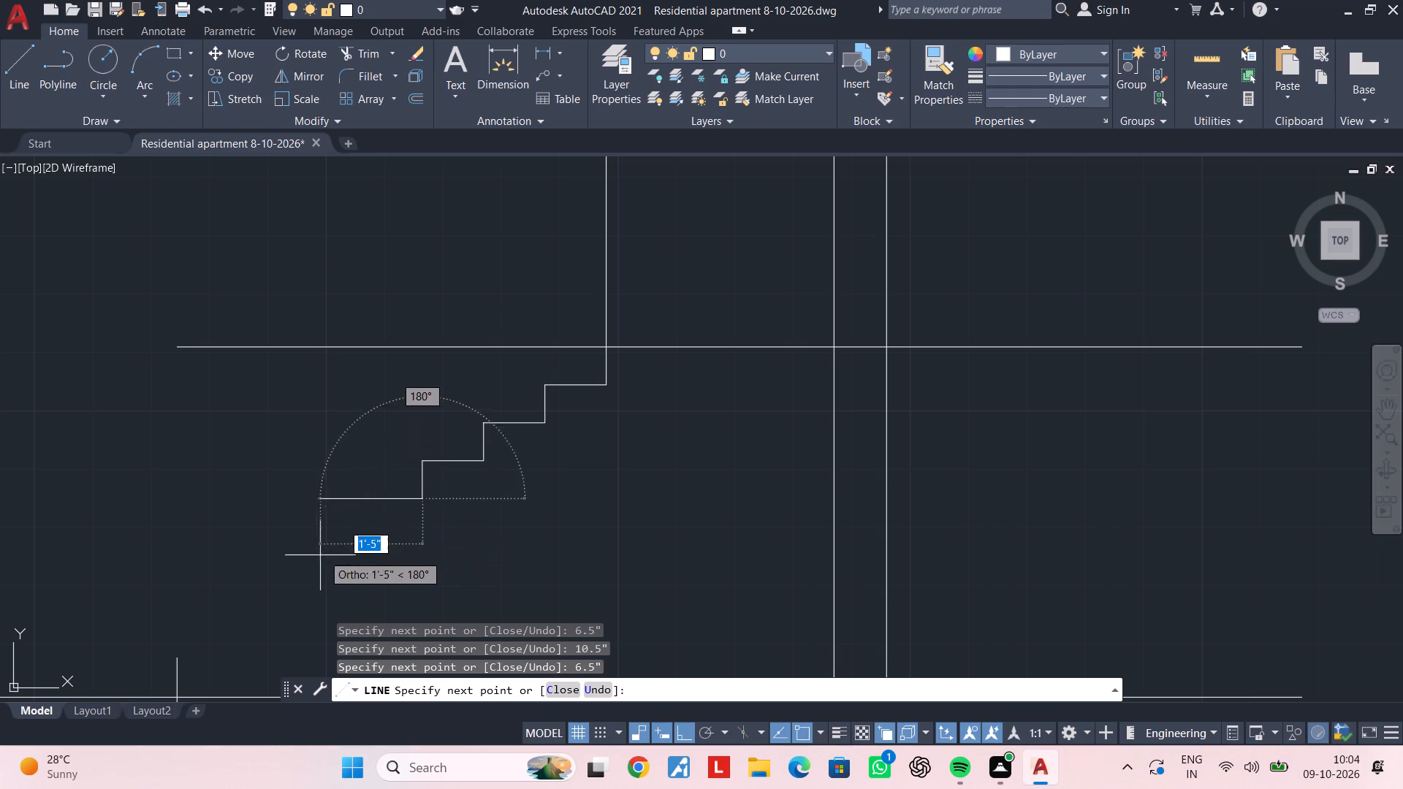
key("1")
key("0")
key("period")
key("5")
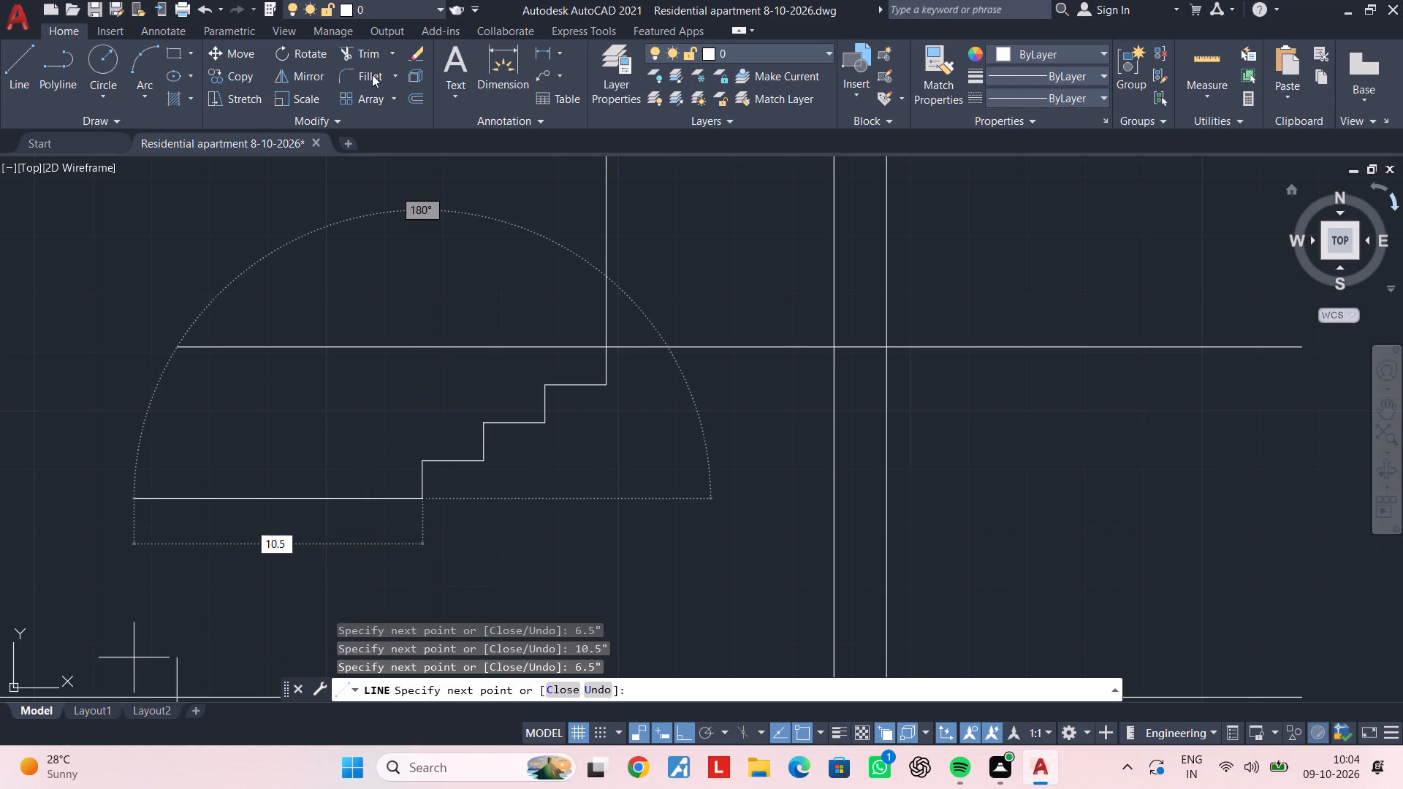
key("shift+quotedbl")
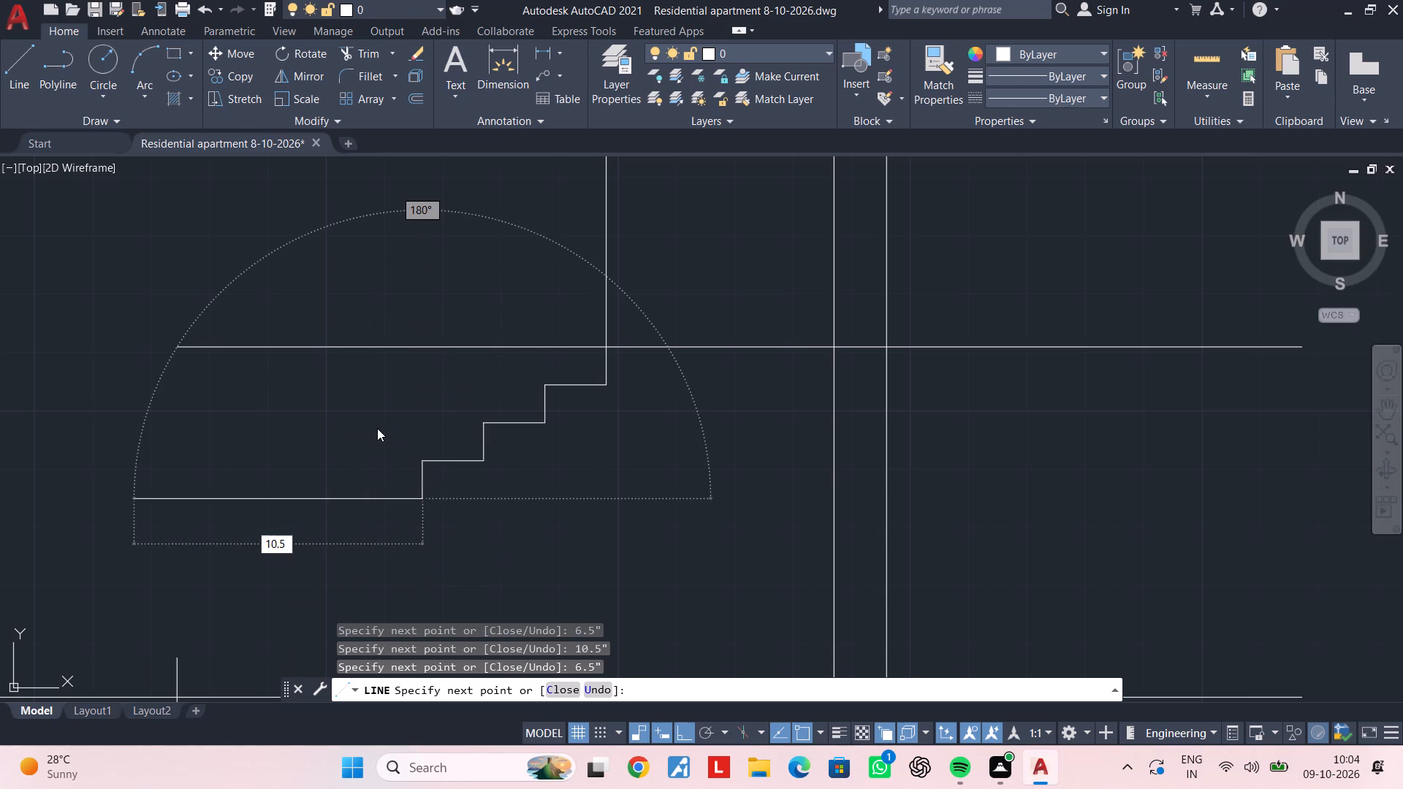
key("Return")
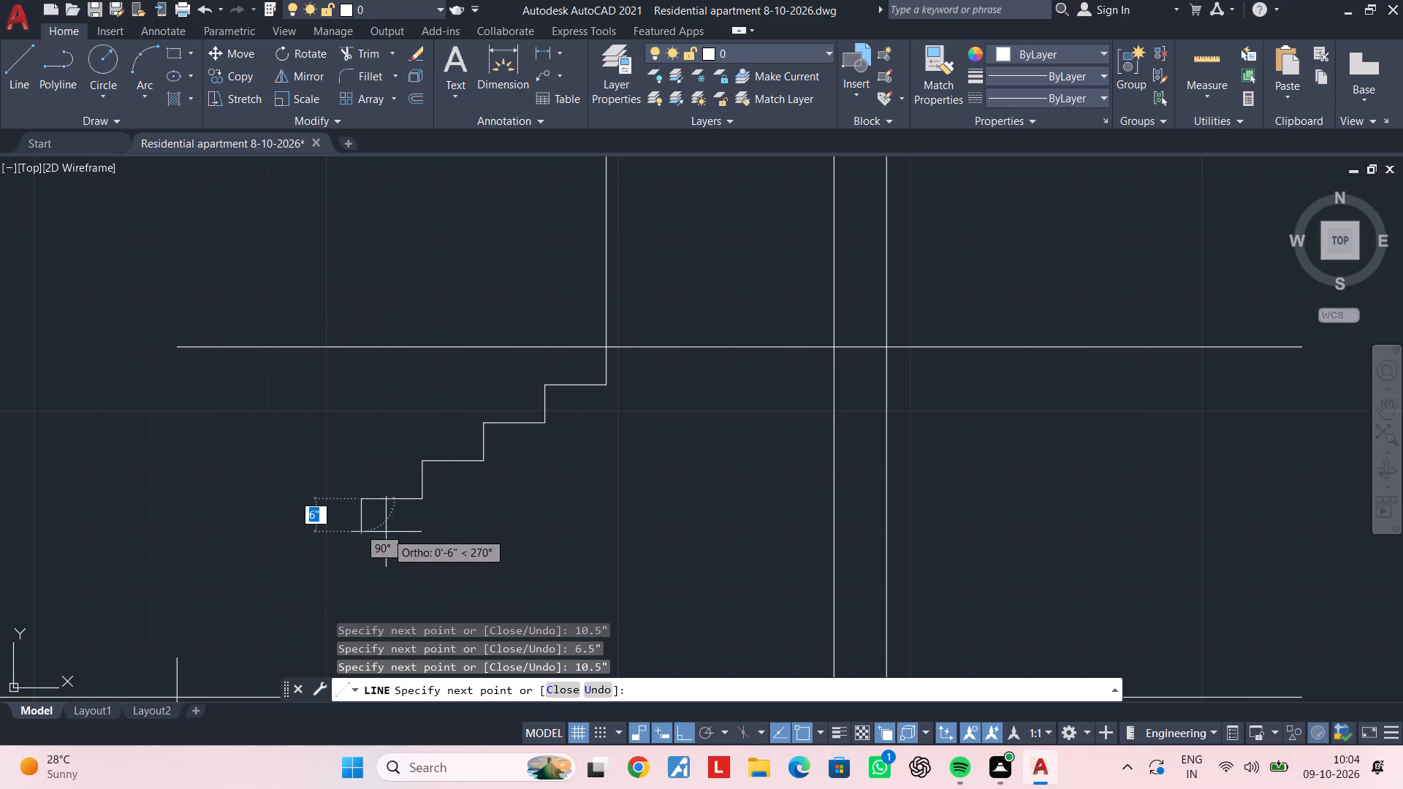
Draw the flight's fifth and sixth steps, each with a 6.5" riser and 10.5" tread.
middle_click_drag(384, 516, 465, 316)
type("6.5\"")
key("Return")
scroll(802, 585, "up", 1)
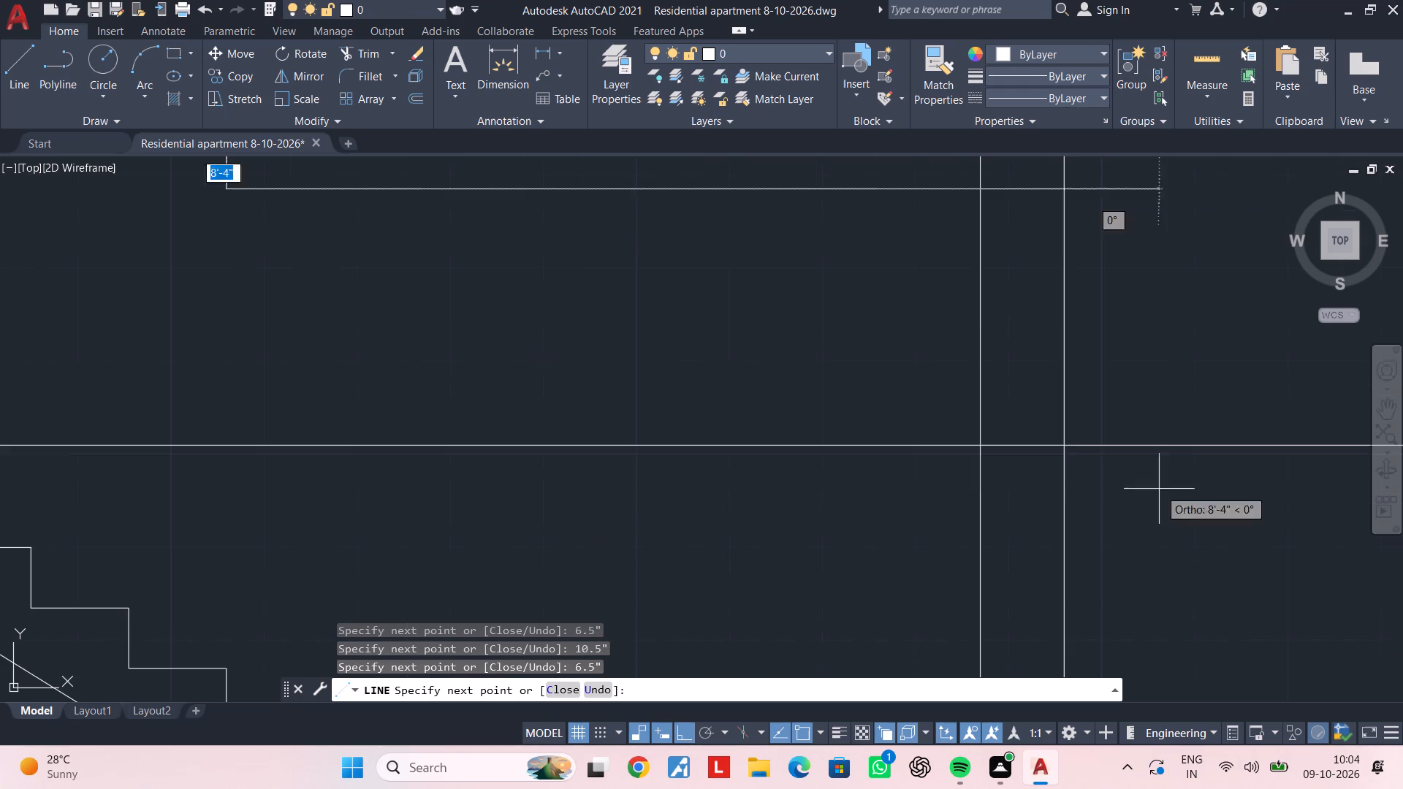
scroll(260, 261, "down", 3)
middle_click_drag(300, 265, 710, 432)
scroll(664, 427, "up", 4)
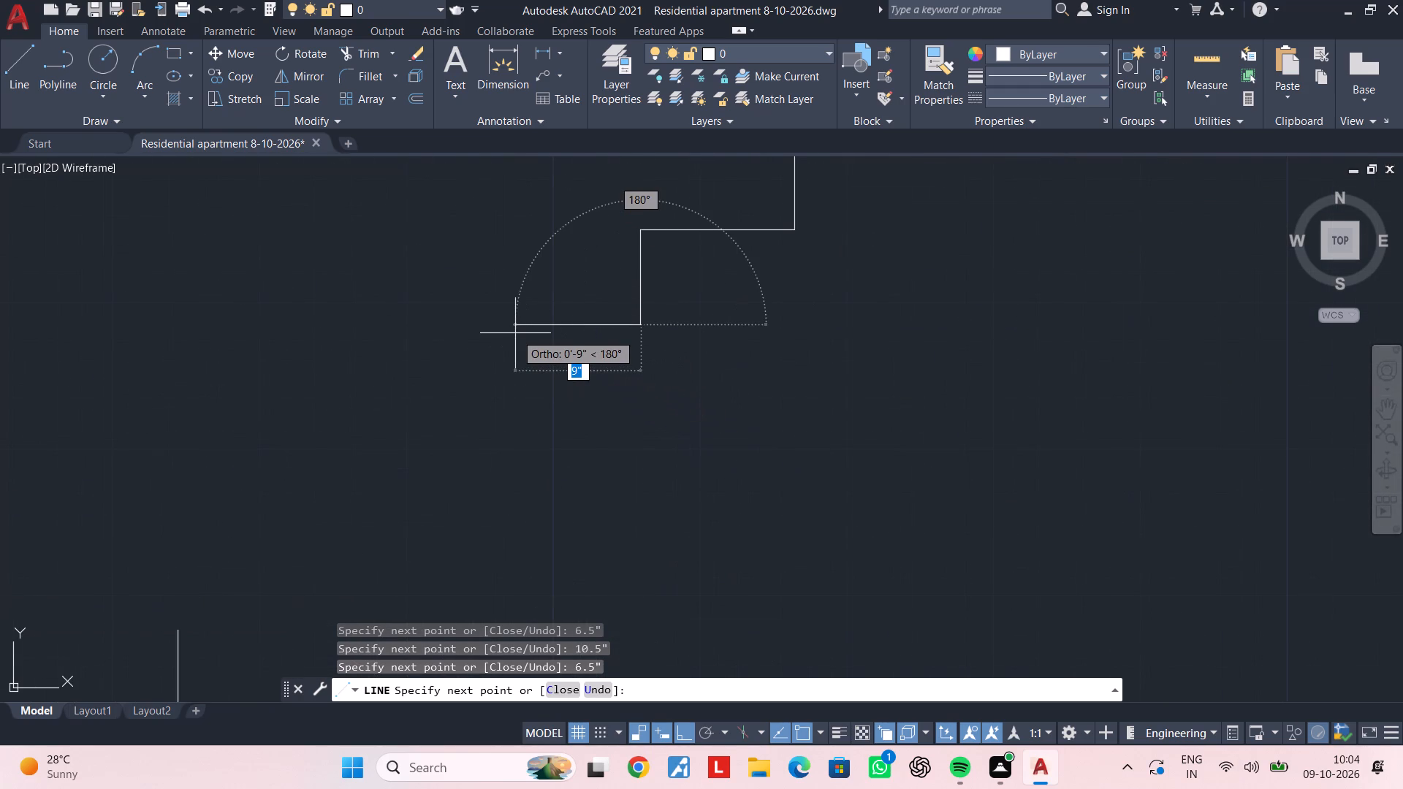
type("10.5\"")
key("Return")
middle_click_drag(554, 341, 567, 324)
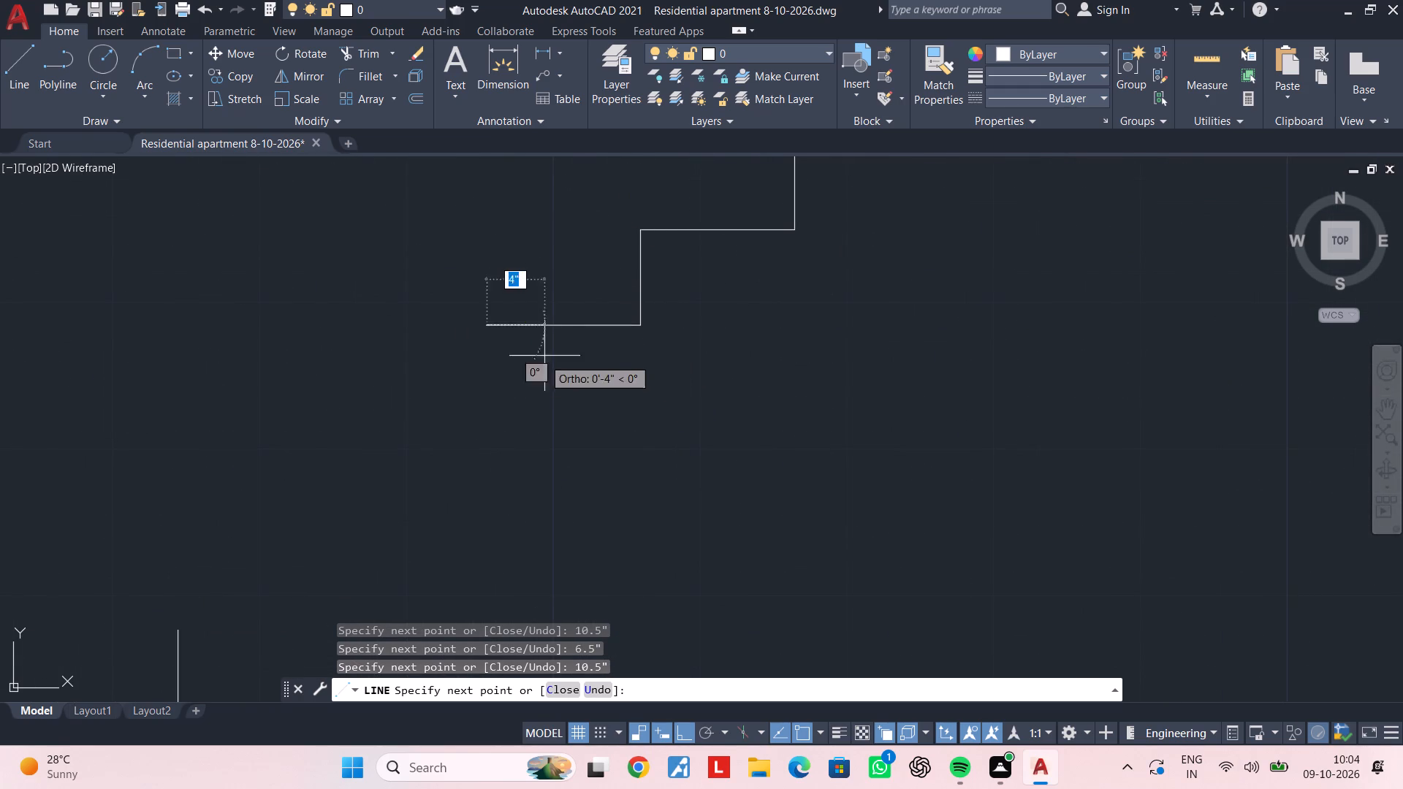
middle_click_drag(567, 324, 596, 257)
type("6.5\"")
key("Return")
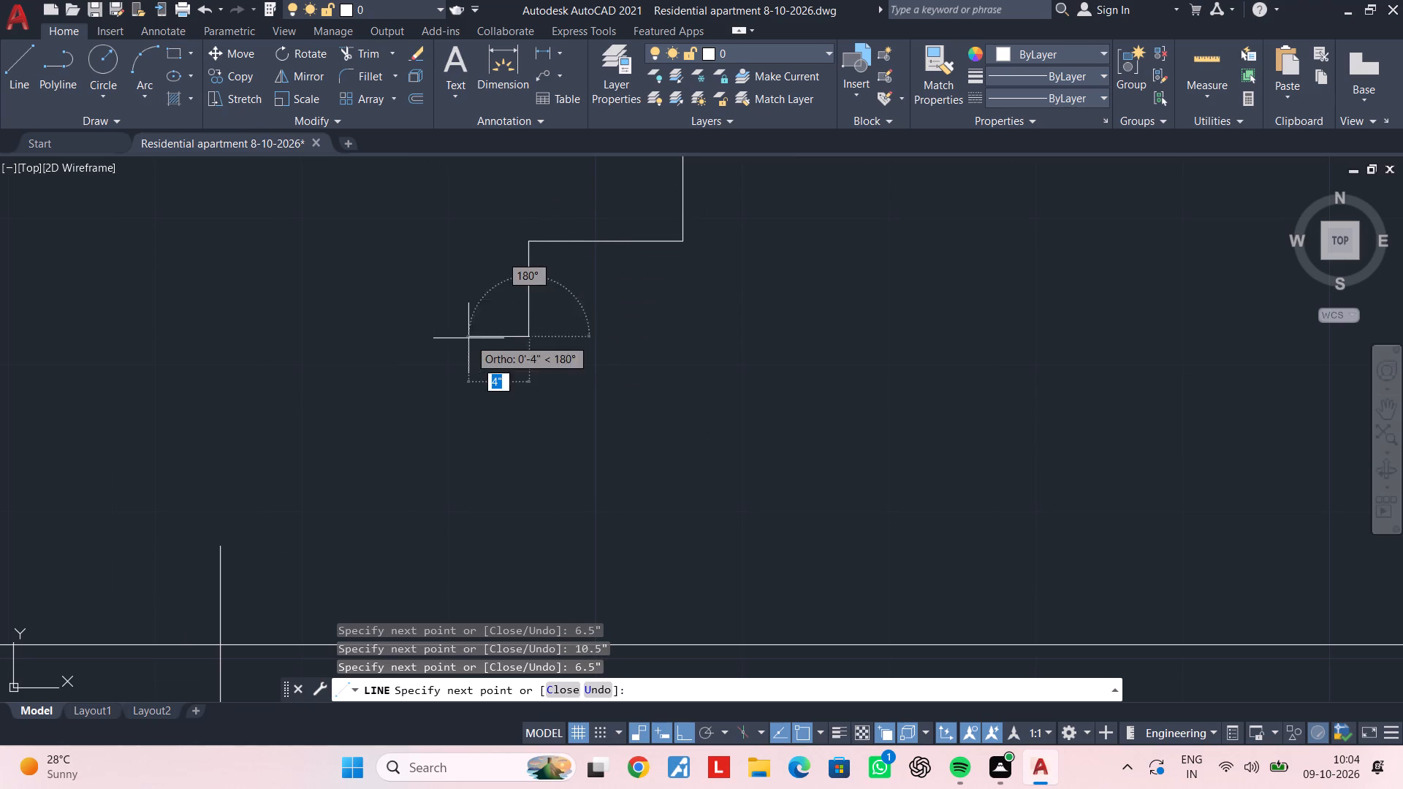
type("10")
key("period")
key("5")
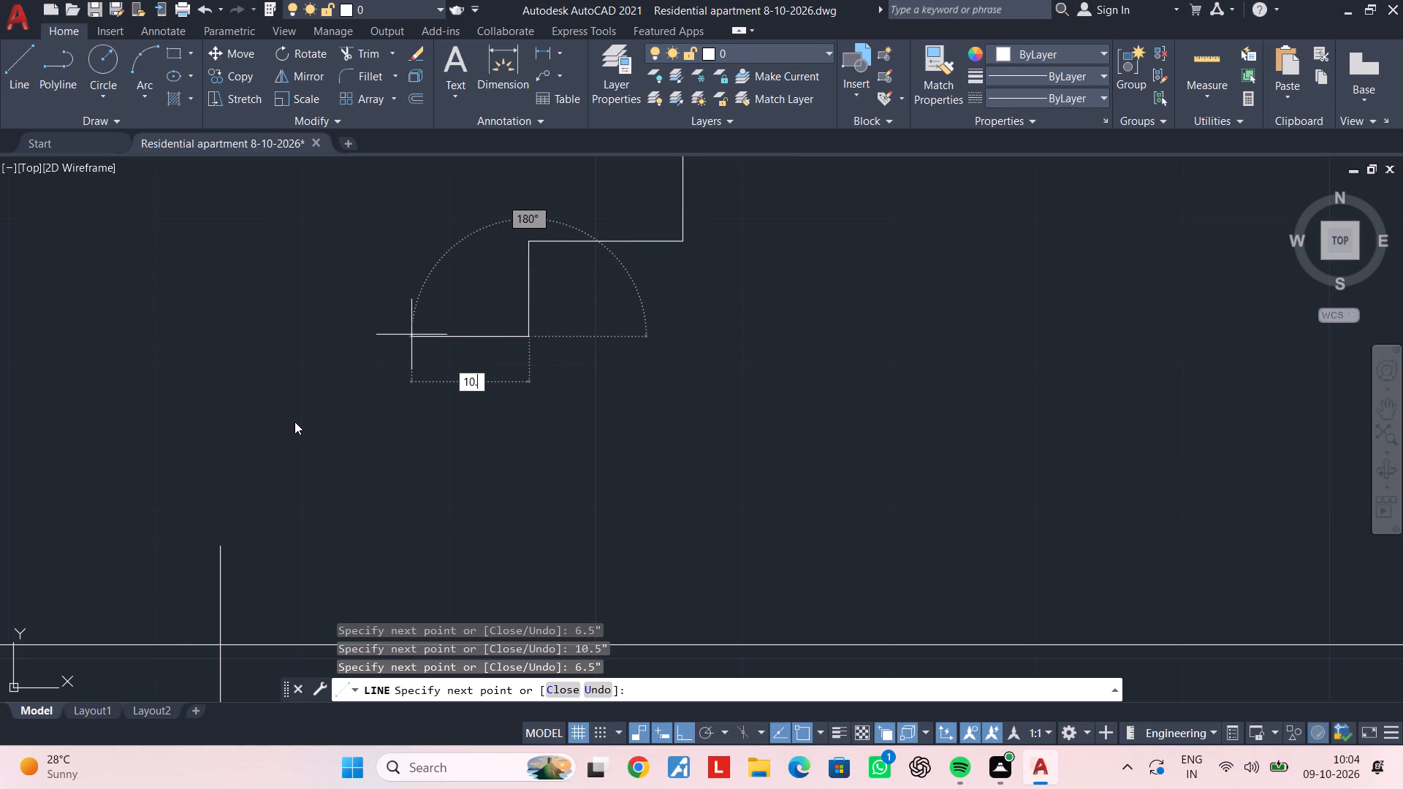
key("shift+quotedbl")
key("Return")
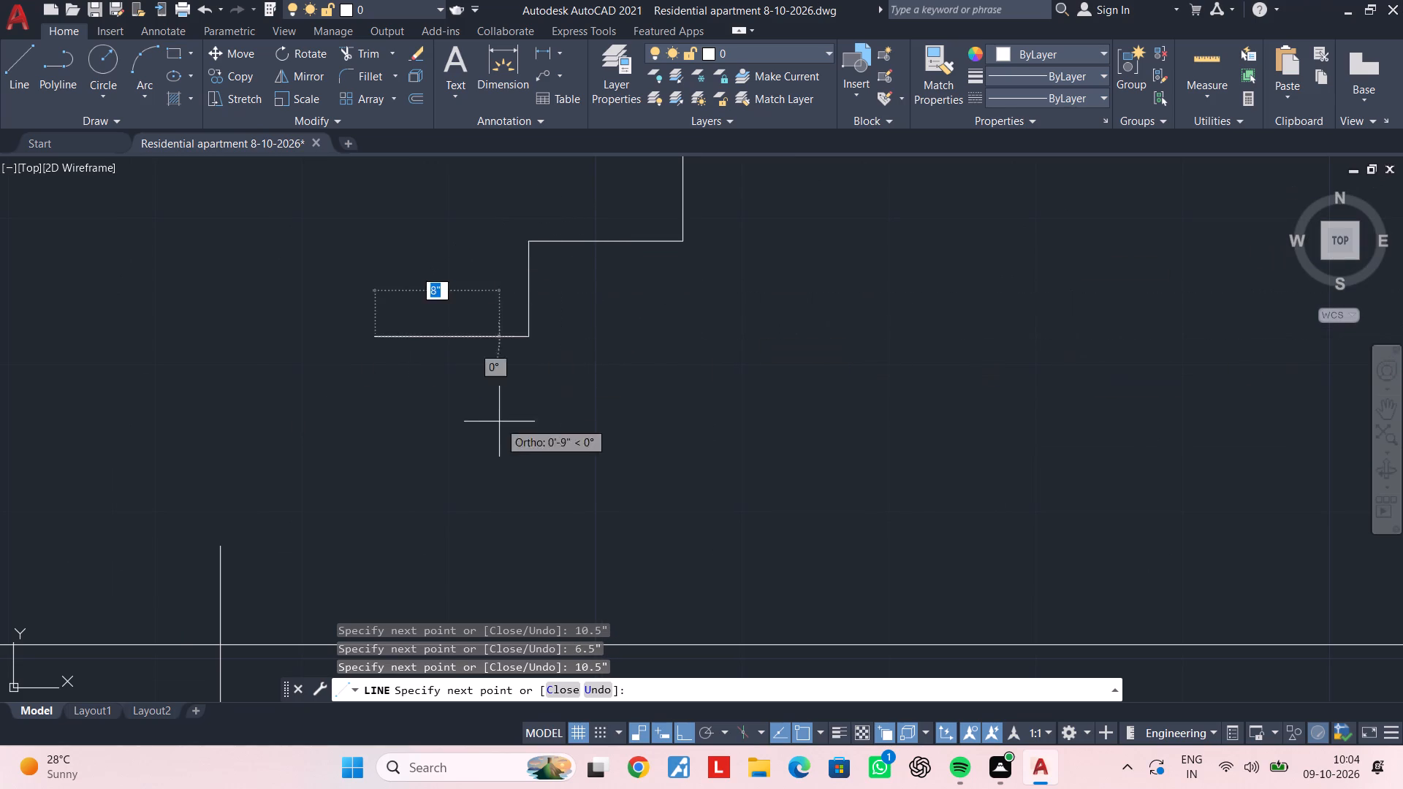
Finish the flight's treads with a seventh step, using a 6.5" riser and a 10.5" tread.
middle_click_drag(341, 313, 612, 199)
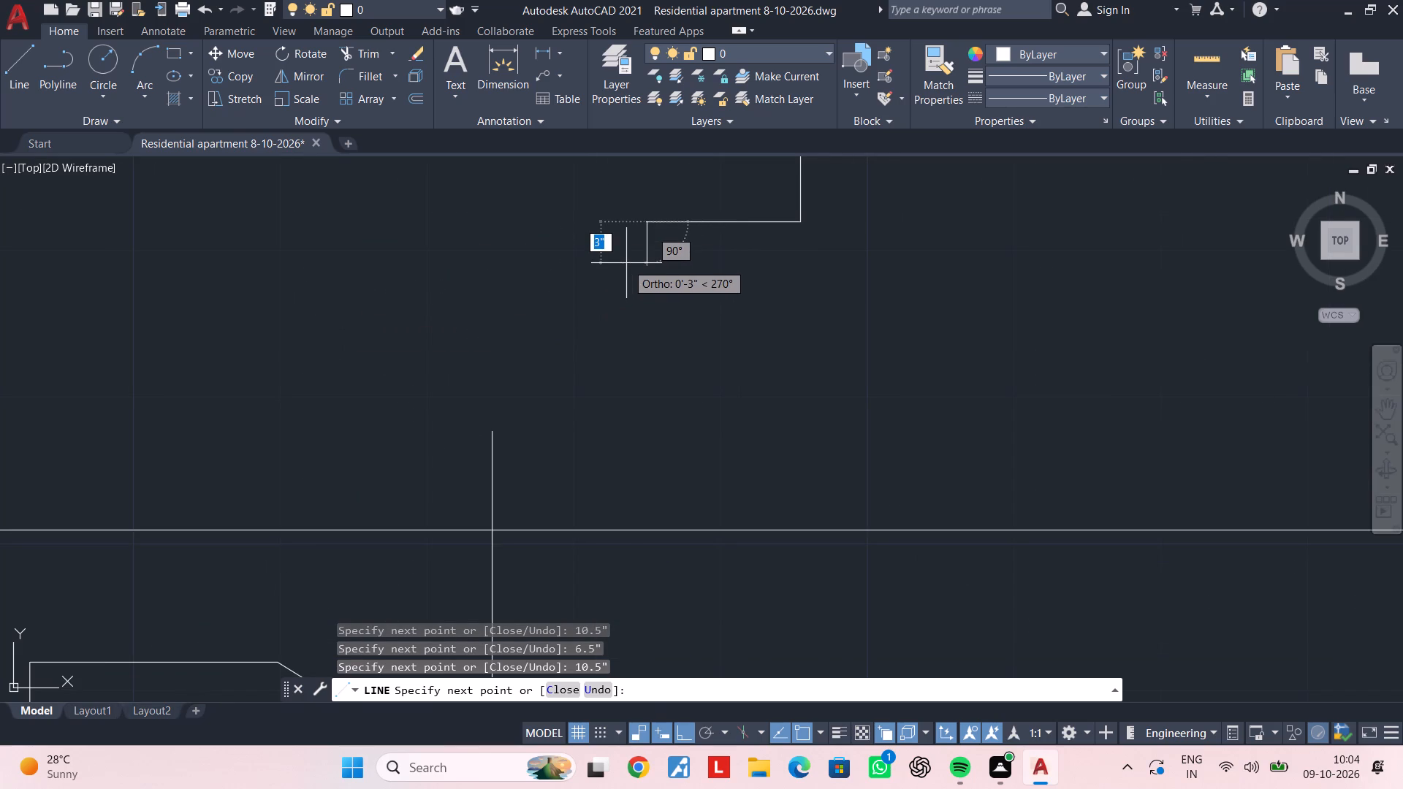
type("6.5")
key("shift+quotedbl")
key("Return")
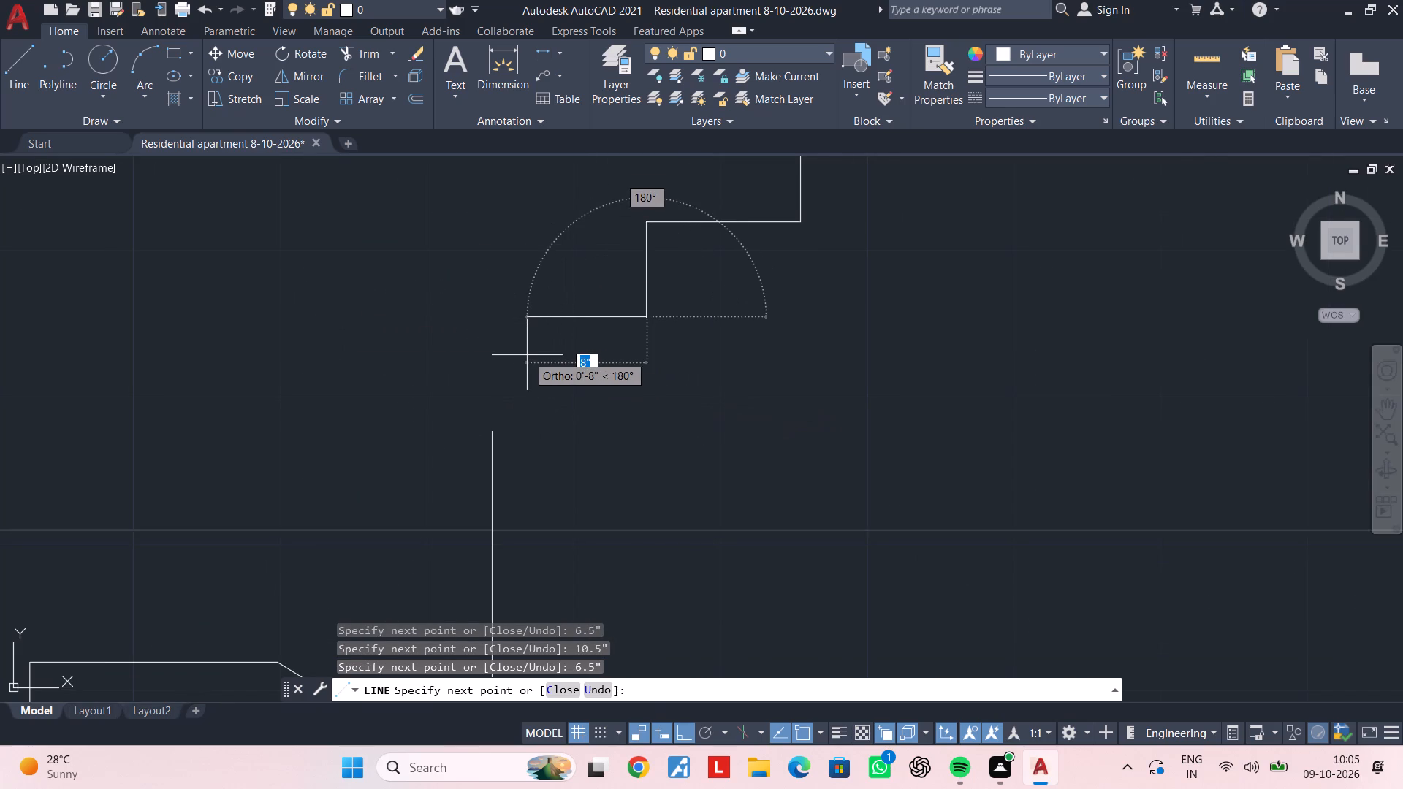
type("10.5\"")
key("Return")
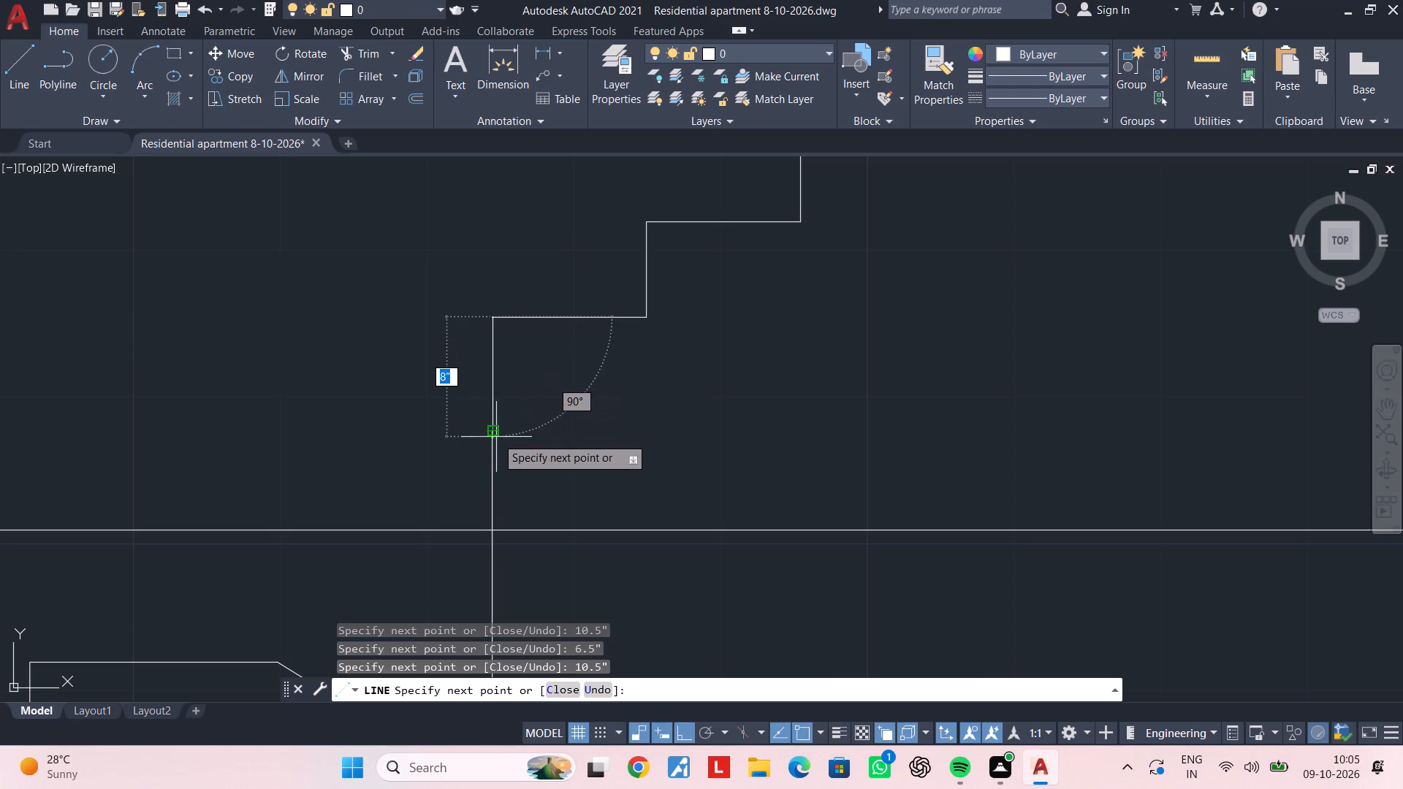
scroll(535, 386, "down", 1)
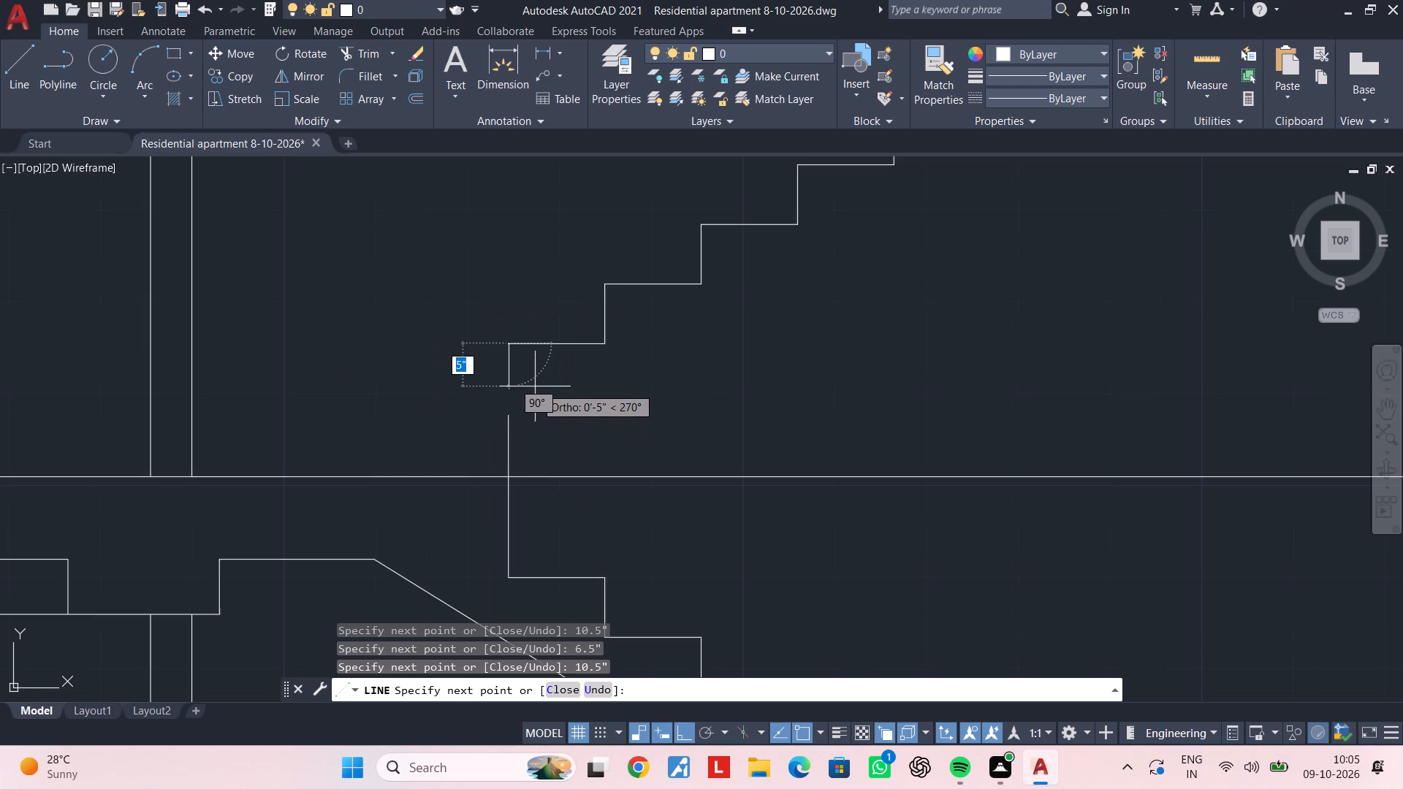
scroll(535, 386, "up", 2)
scroll(535, 392, "down", 3)
key("Escape")
key("Escape")
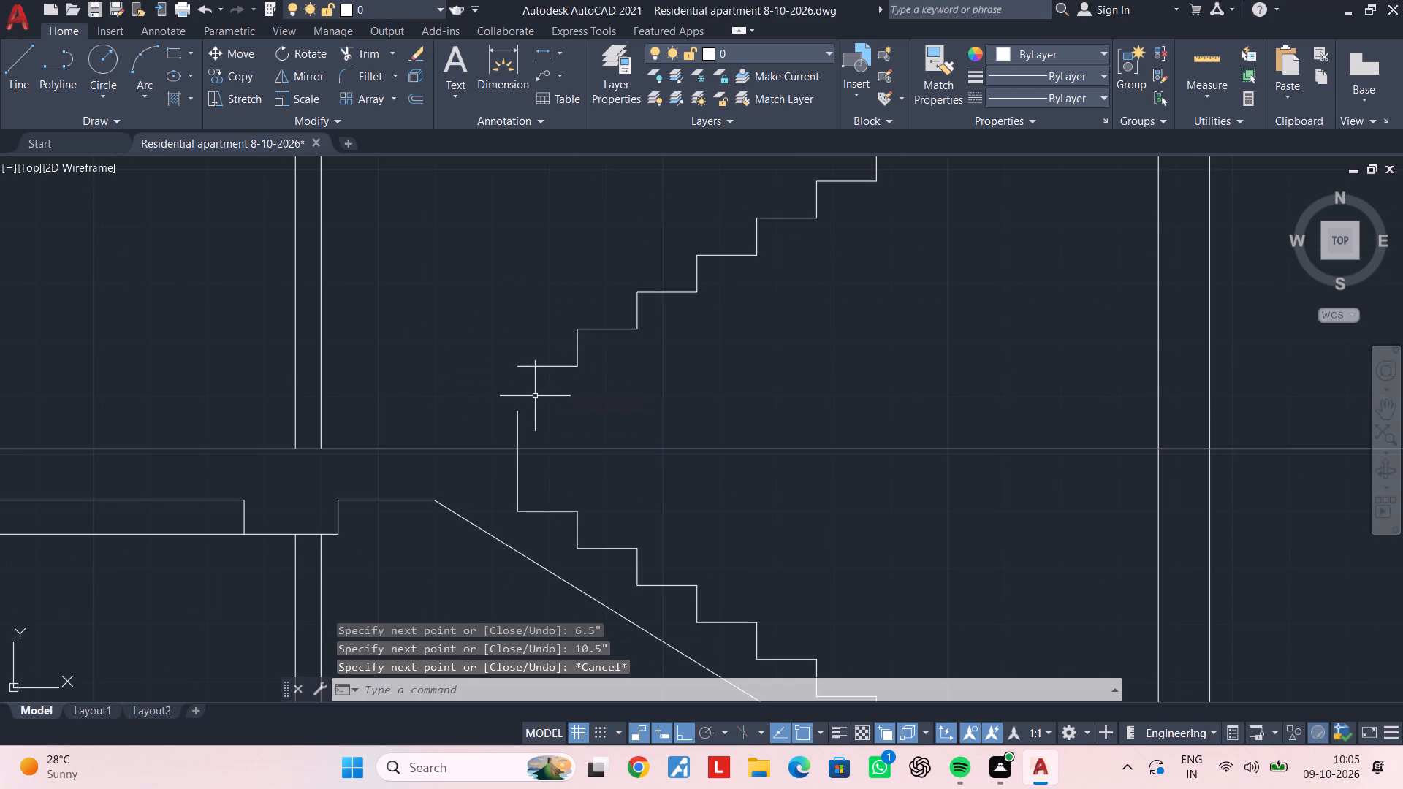
key("Escape")
key("Escape")
Trim the short vertical stub rising above the floor line from the flight below.
key("t")
key("r")
key("space")
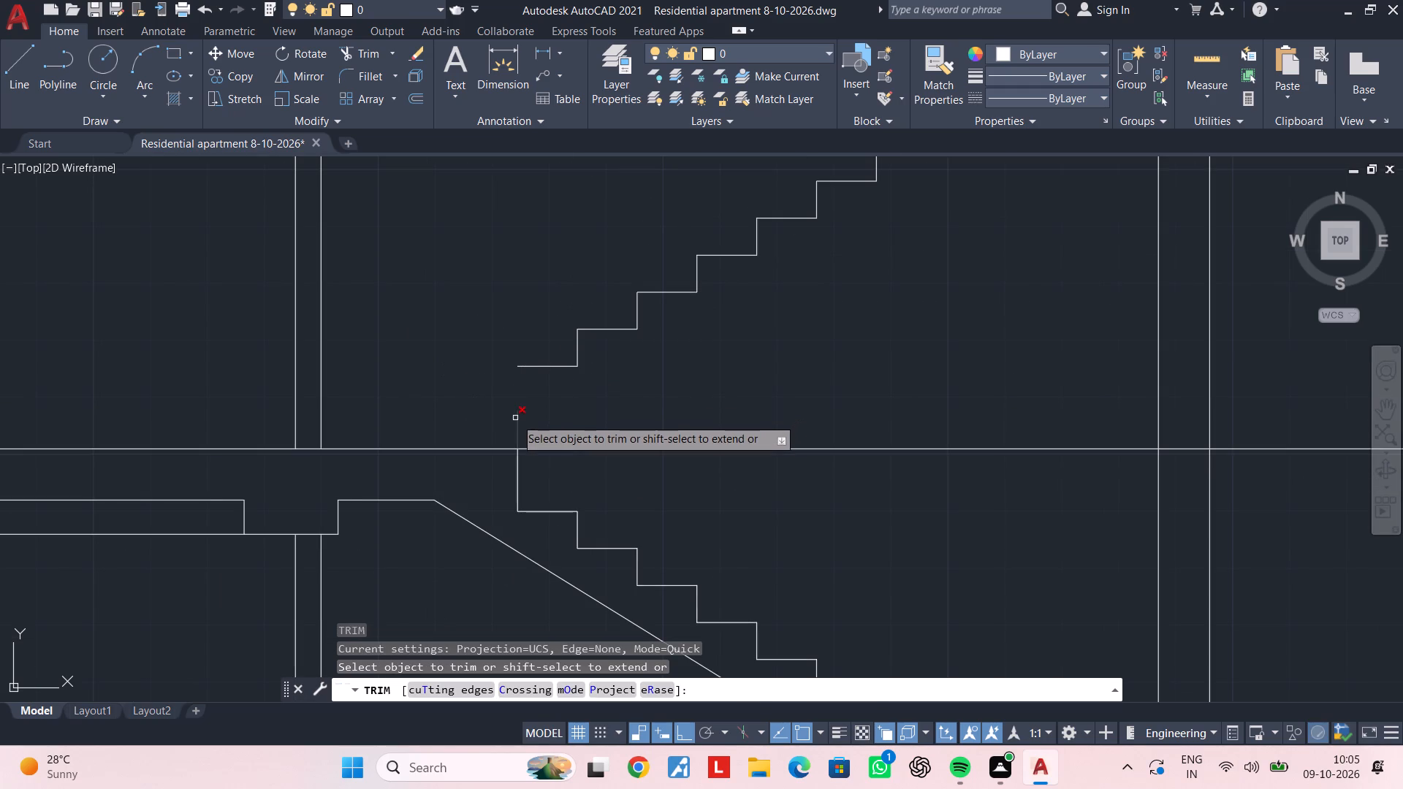
left_click(515, 418)
key("Escape")
key("Escape")
key("Escape")
Draw the last riser as a vertical line from the lowest tread's end down to the floor line.
key("l")
key("space")
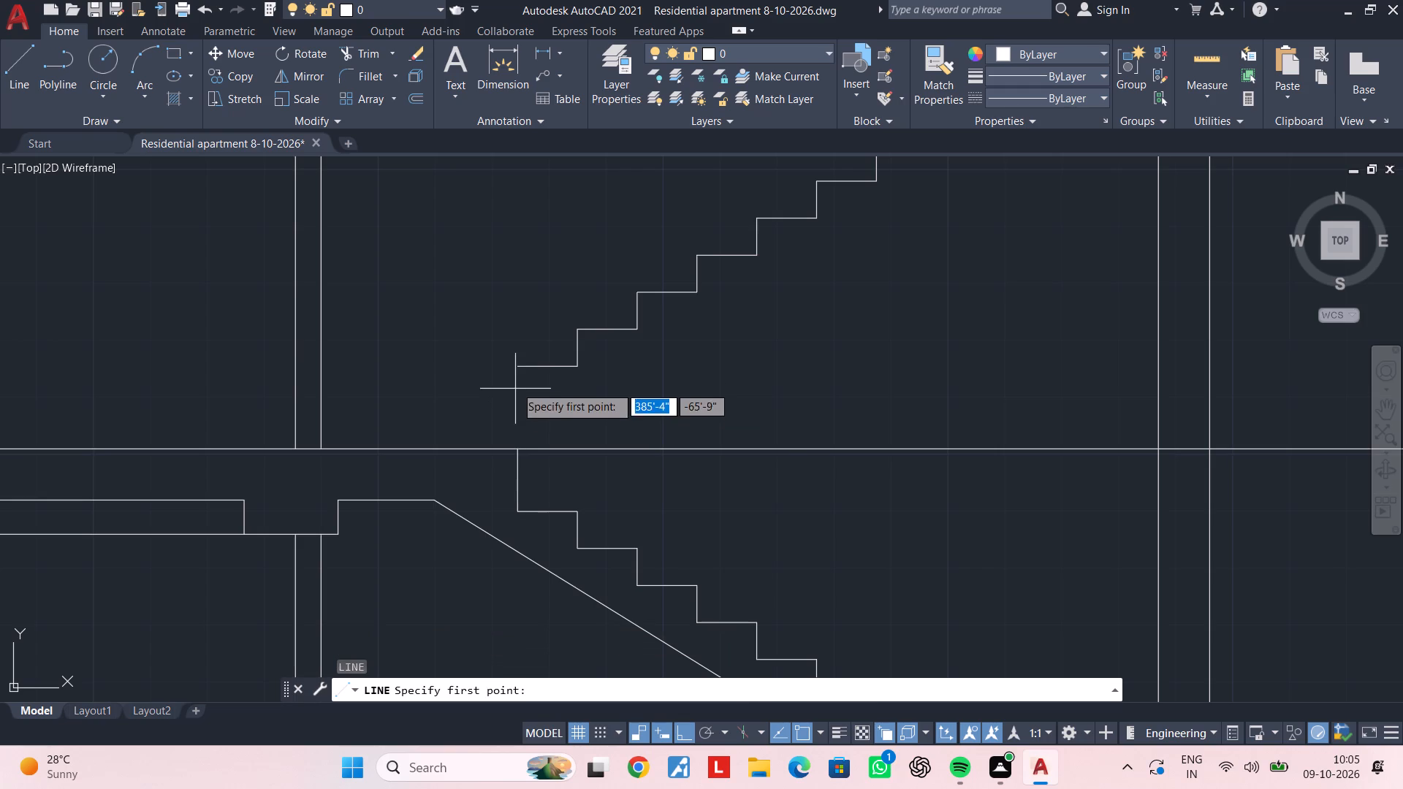
left_click(516, 362)
left_click(517, 450)
key("Escape")
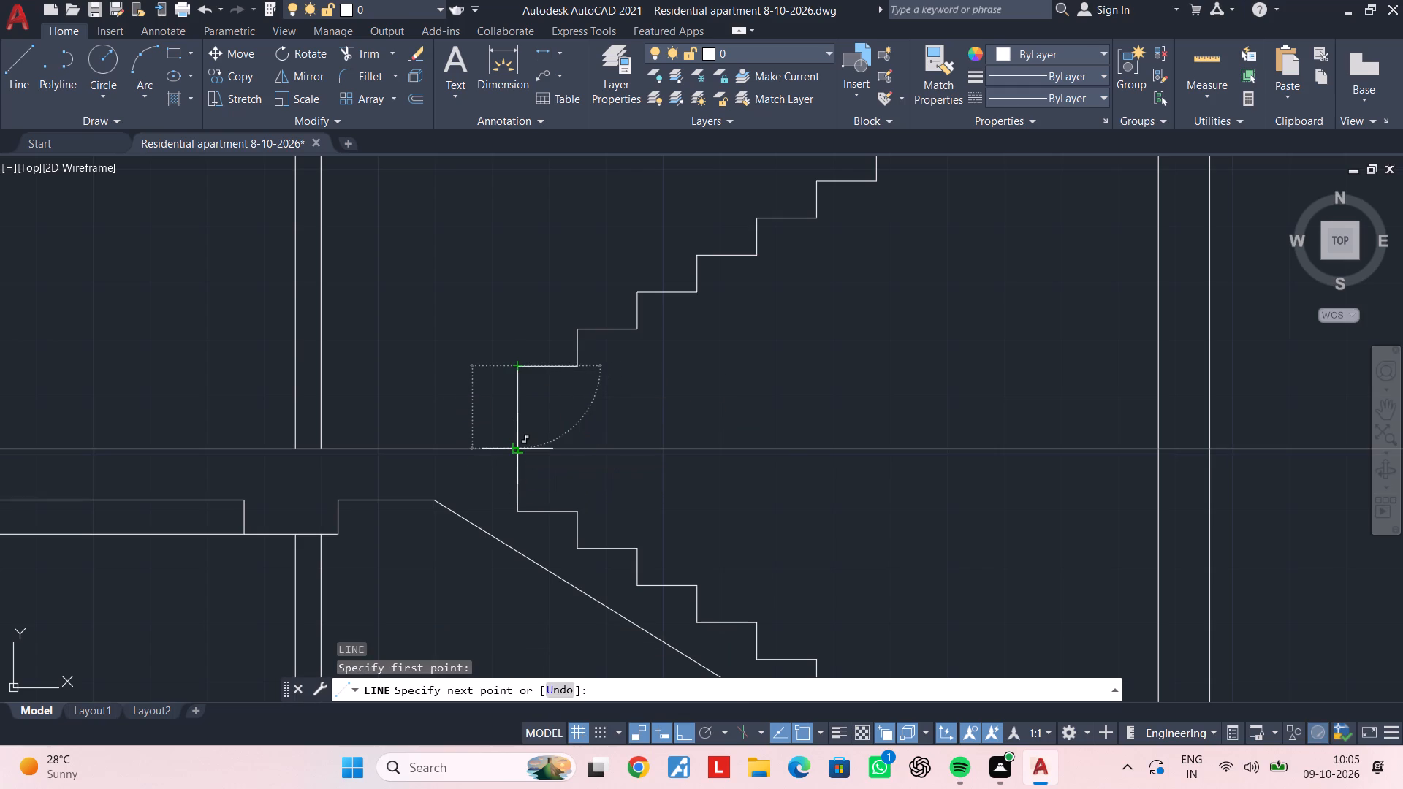
key("Escape")
key("Escape")
key("Escape")
key("Escape")
key("Escape")
key("Escape")
key("Escape")
key("Escape")
key("Escape")
key("Escape")
key("Escape")
key("Escape")
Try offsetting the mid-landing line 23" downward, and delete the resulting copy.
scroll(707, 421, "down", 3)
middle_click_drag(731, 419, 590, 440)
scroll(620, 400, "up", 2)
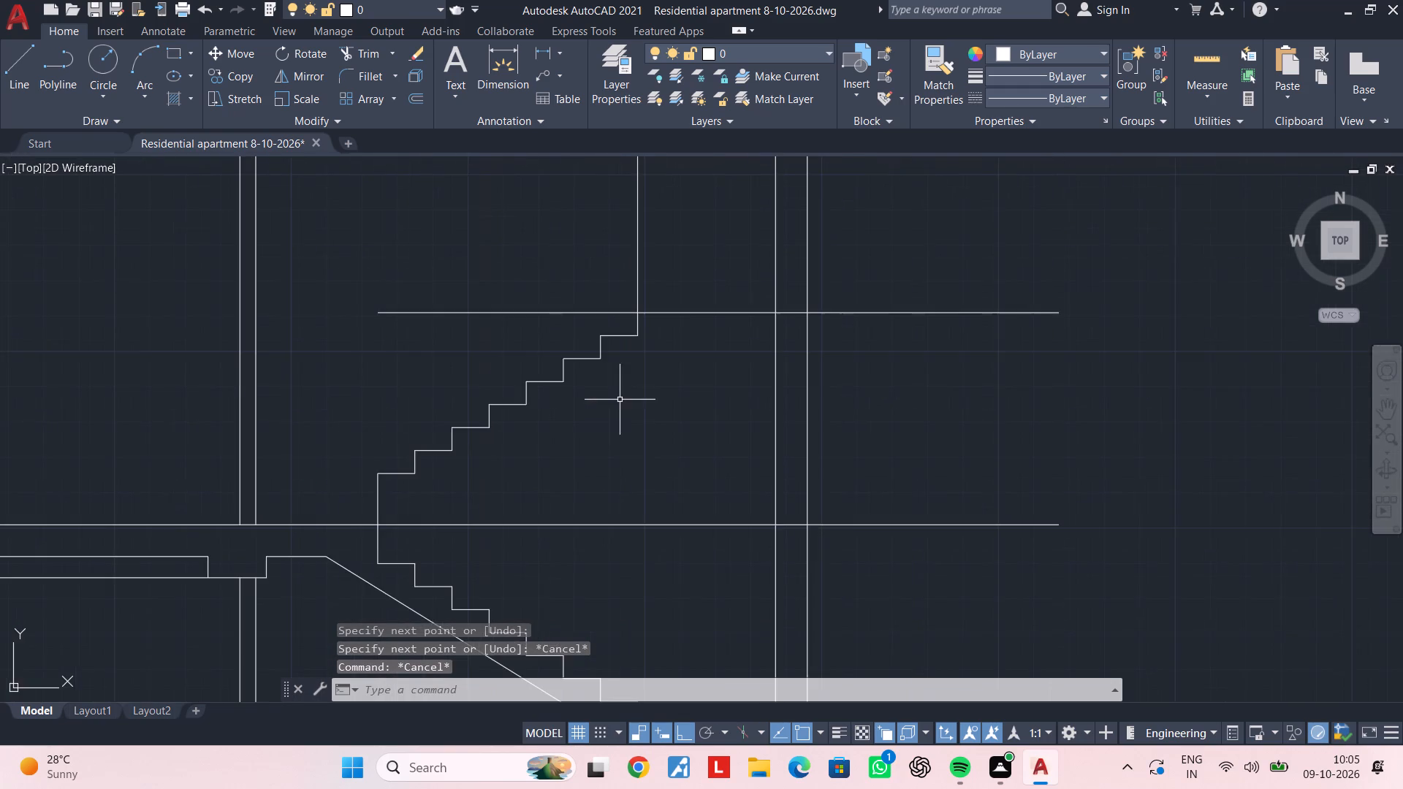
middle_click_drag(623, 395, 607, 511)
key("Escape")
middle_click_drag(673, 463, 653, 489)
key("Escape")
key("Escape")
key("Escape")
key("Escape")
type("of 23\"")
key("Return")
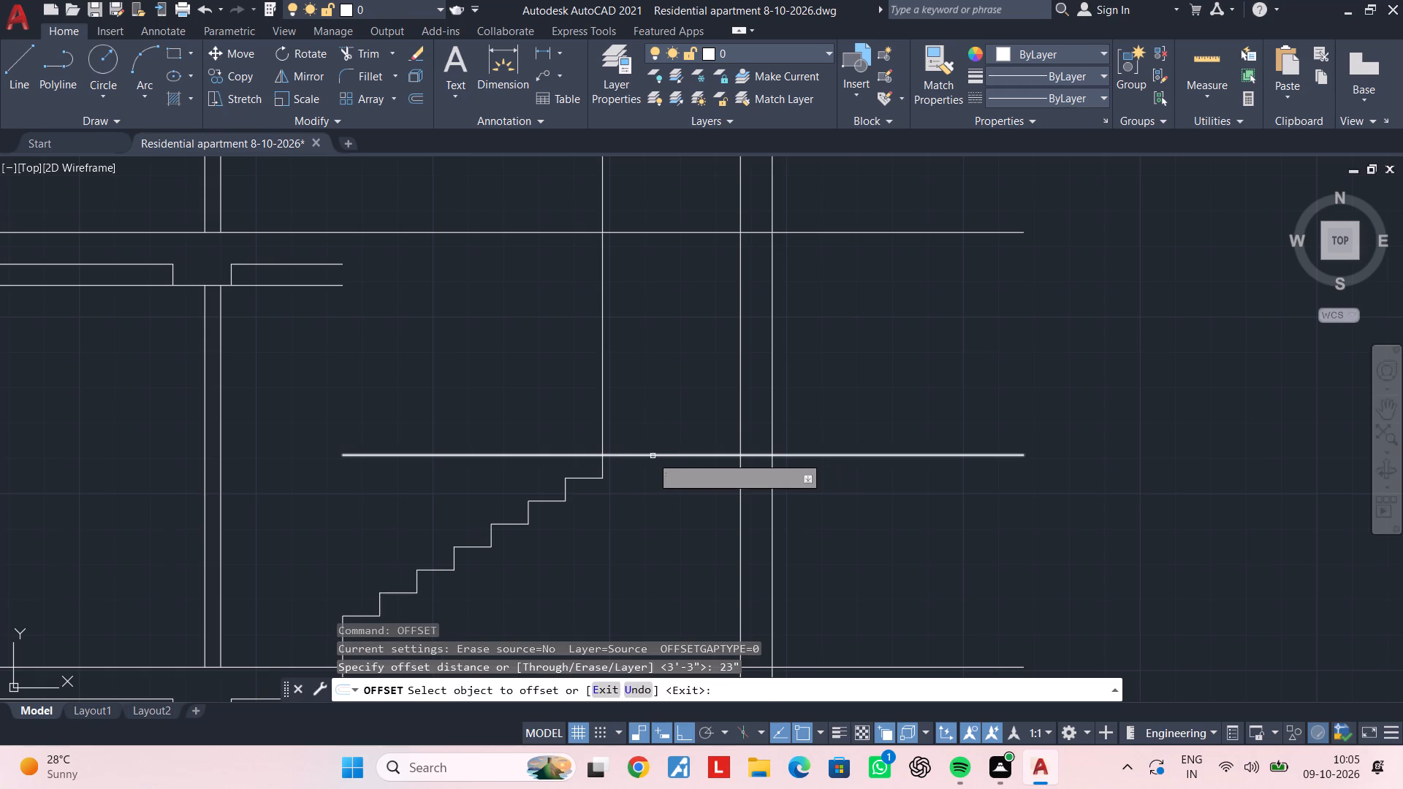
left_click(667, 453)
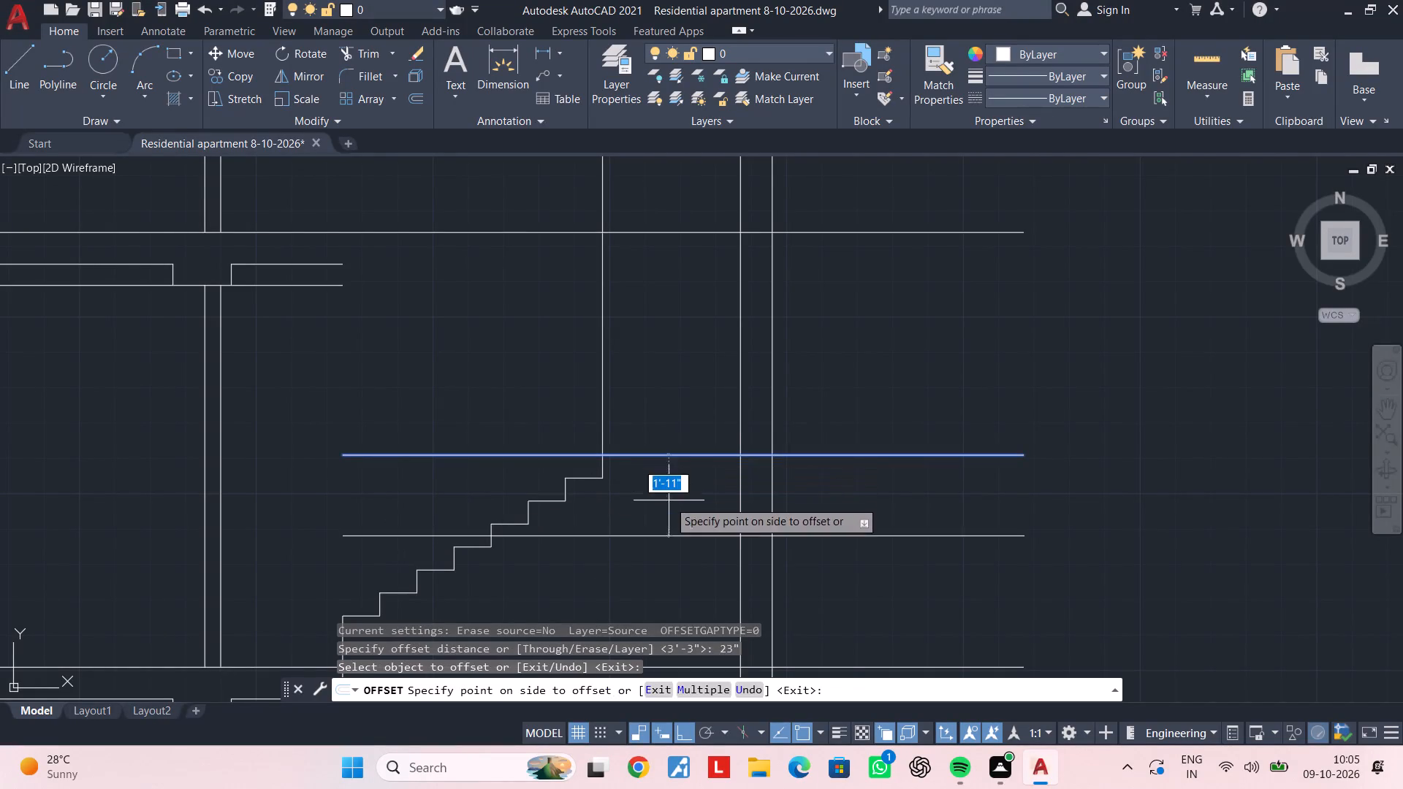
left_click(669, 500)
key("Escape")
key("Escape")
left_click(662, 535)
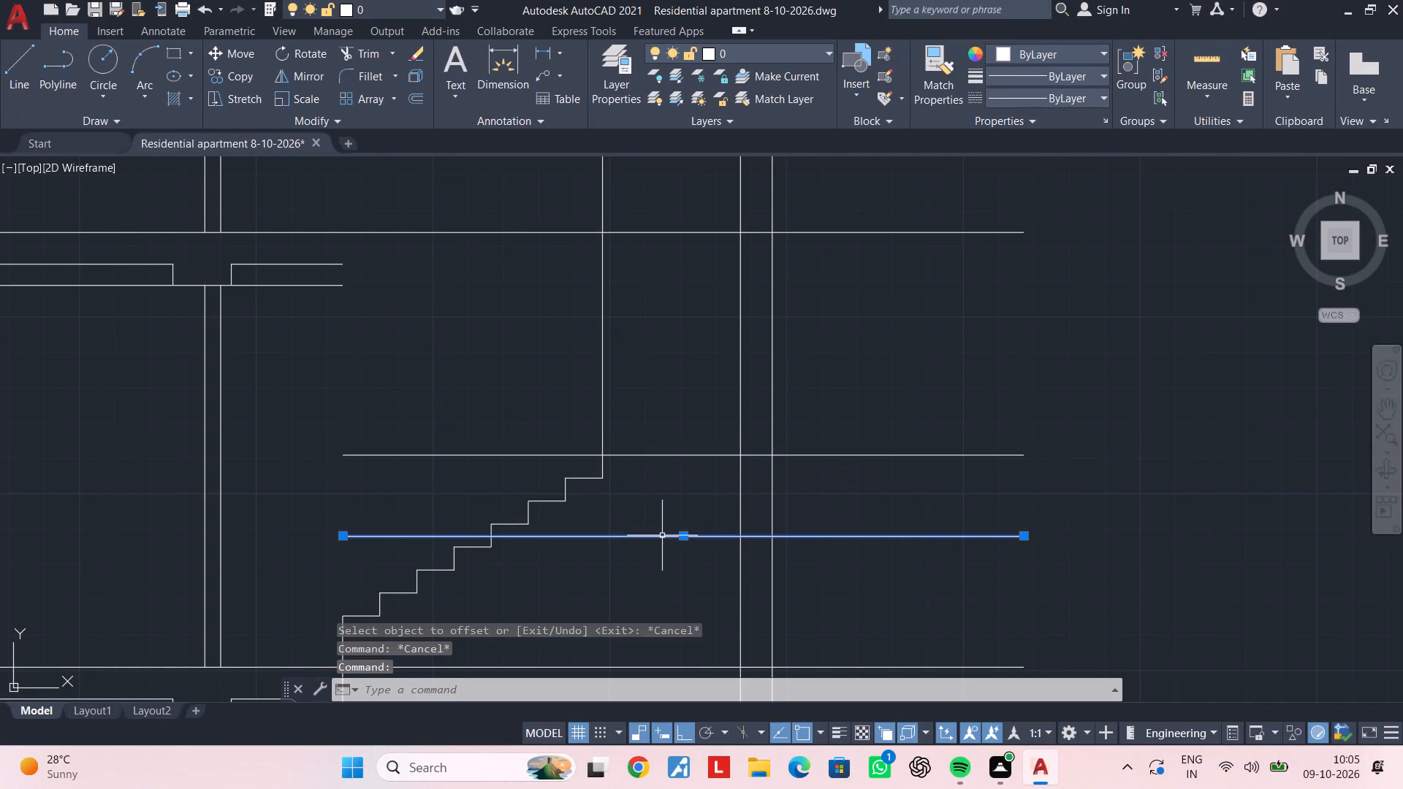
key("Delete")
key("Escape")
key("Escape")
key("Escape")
Offset the mid-landing line 2" downward and 6" upward.
type("of 2\"")
key("Return")
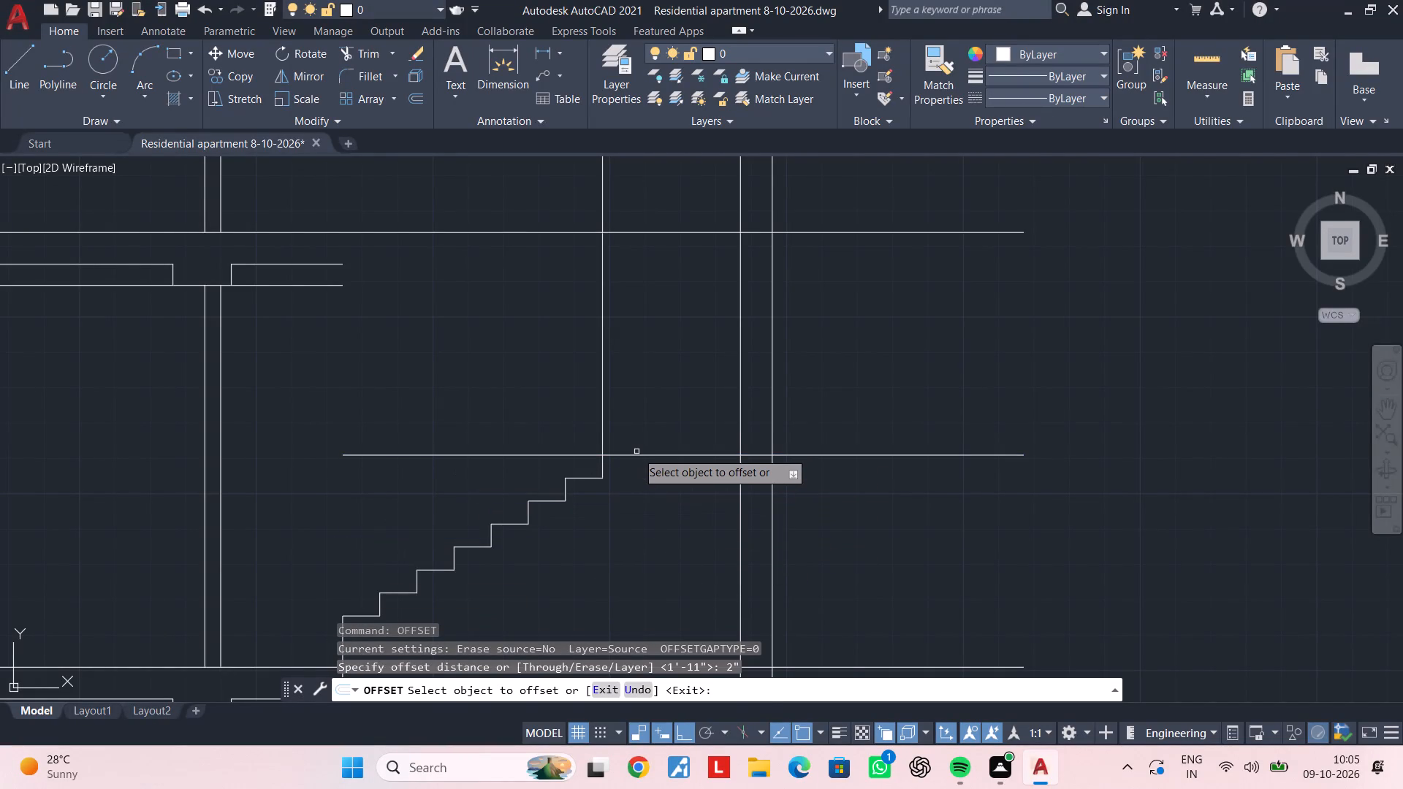
left_click(636, 454)
left_click(639, 484)
key("space")
key("space")
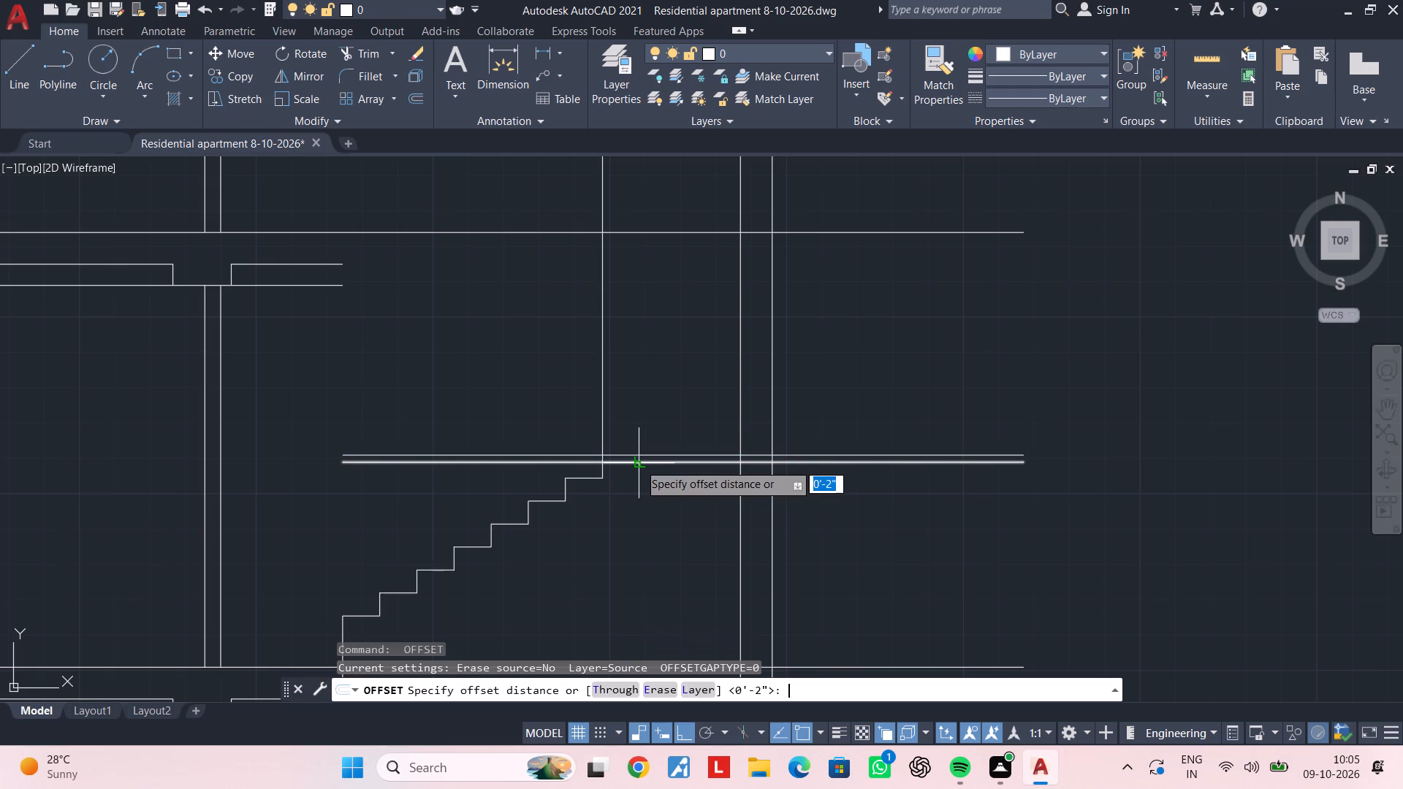
type("6\"")
key("Return")
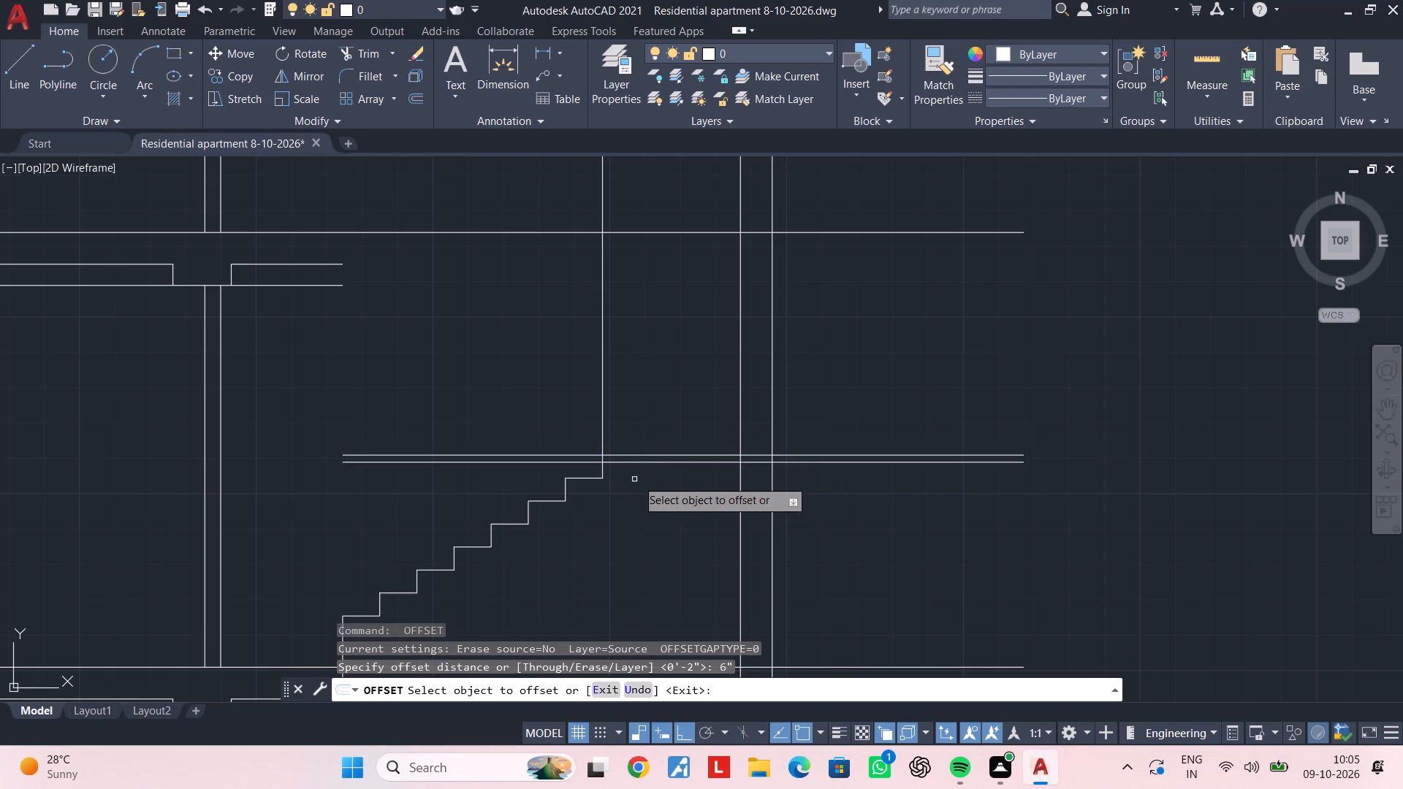
left_click(656, 454)
left_click(664, 405)
key("Escape")
key("Escape")
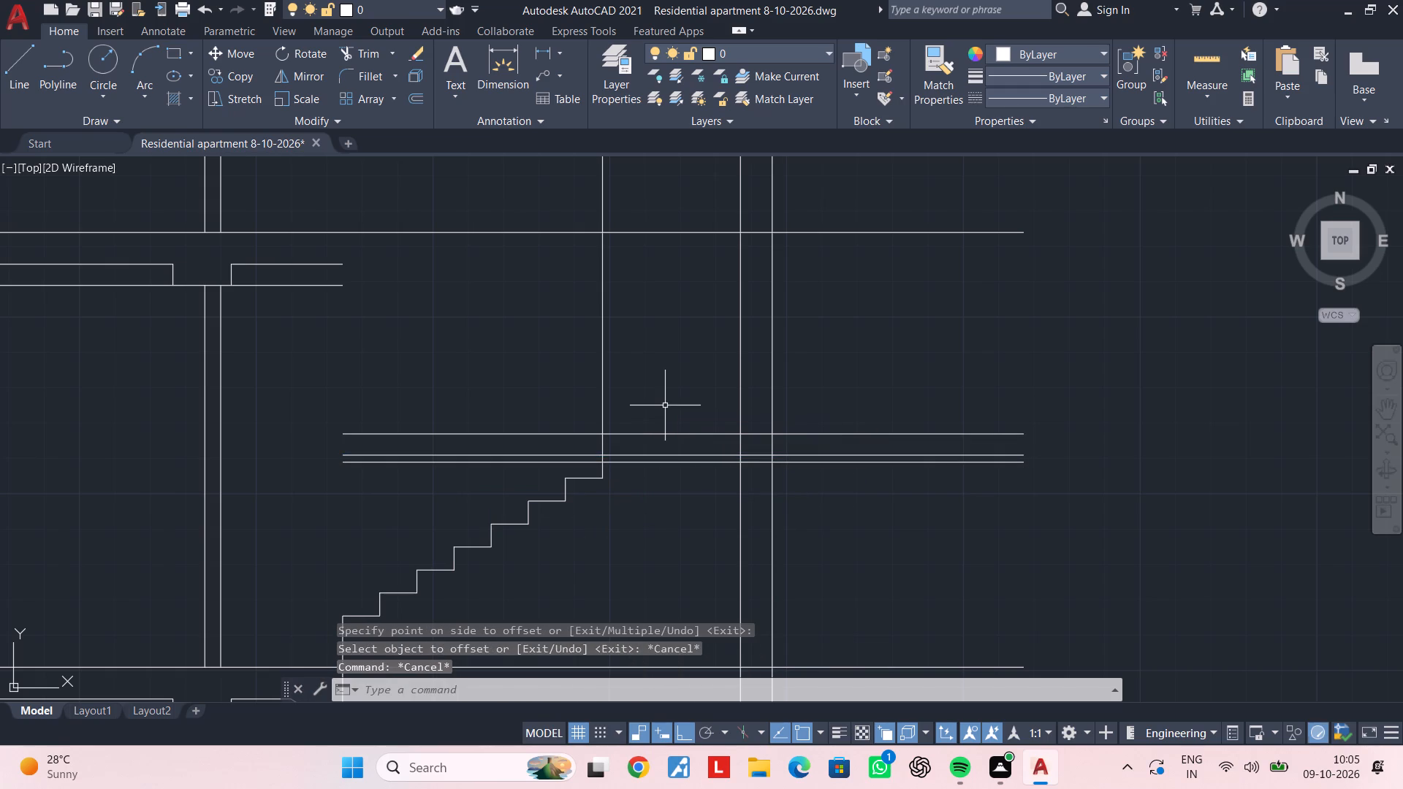
Trim the three mid-landing lines back to the vertical line at the top of the flight.
type("tr")
key("space")
scroll(566, 456, "up", 2)
left_click(574, 484)
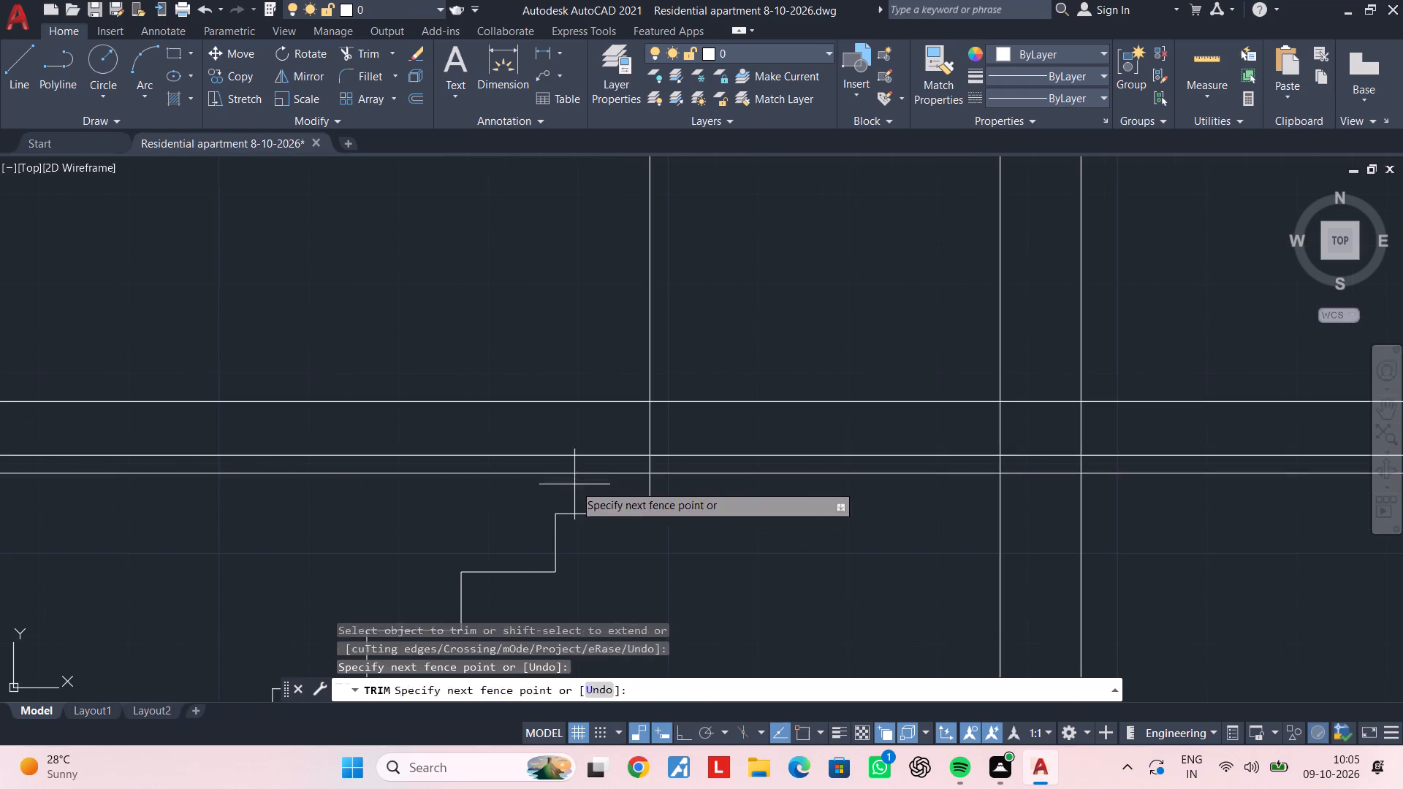
left_click(573, 379)
key("Escape")
key("Escape")
Trim the vertical line at the landing edge where it extends above the uppermost landing line.
middle_click_drag(710, 355, 674, 389)
left_click(691, 344)
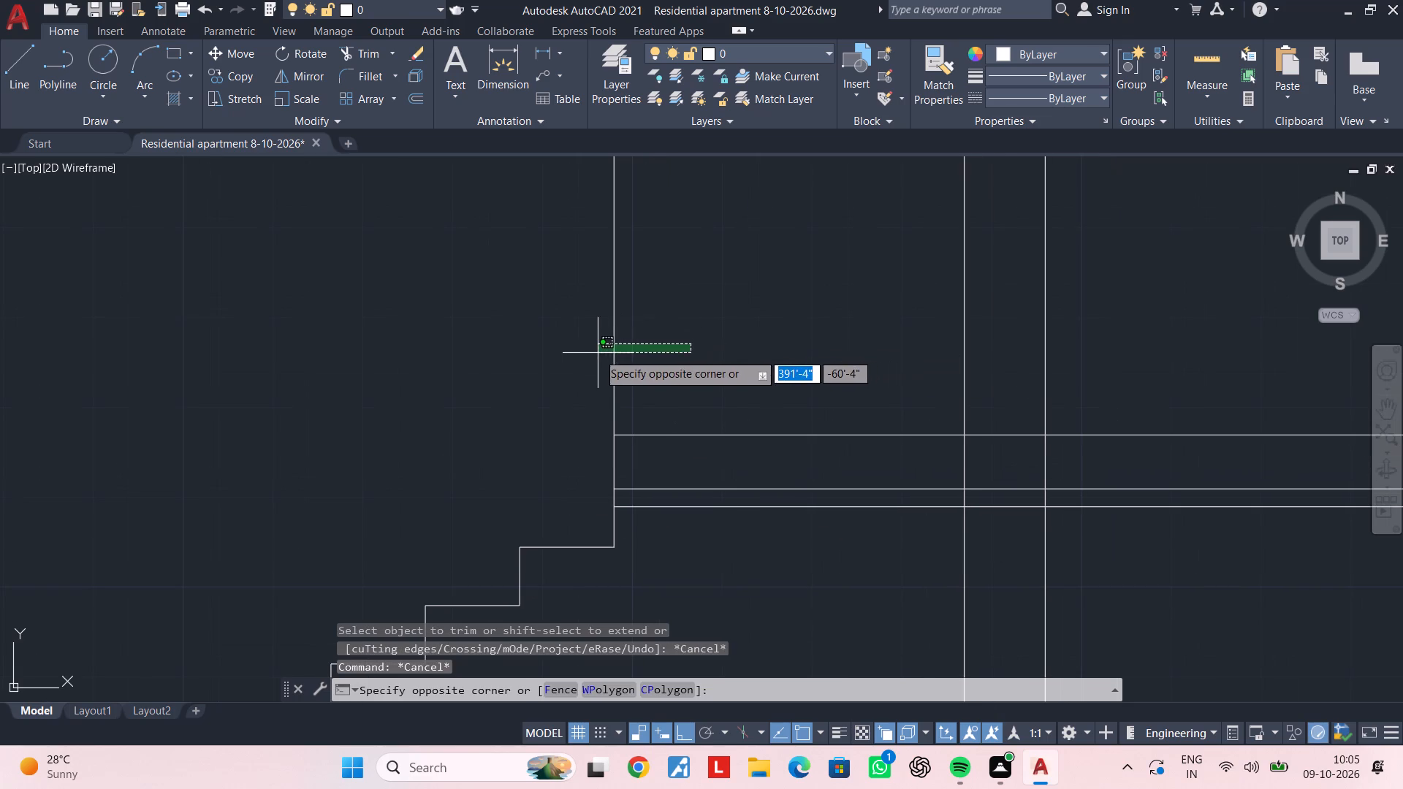
key("Escape")
key("Escape")
type("tr")
left_click(676, 354)
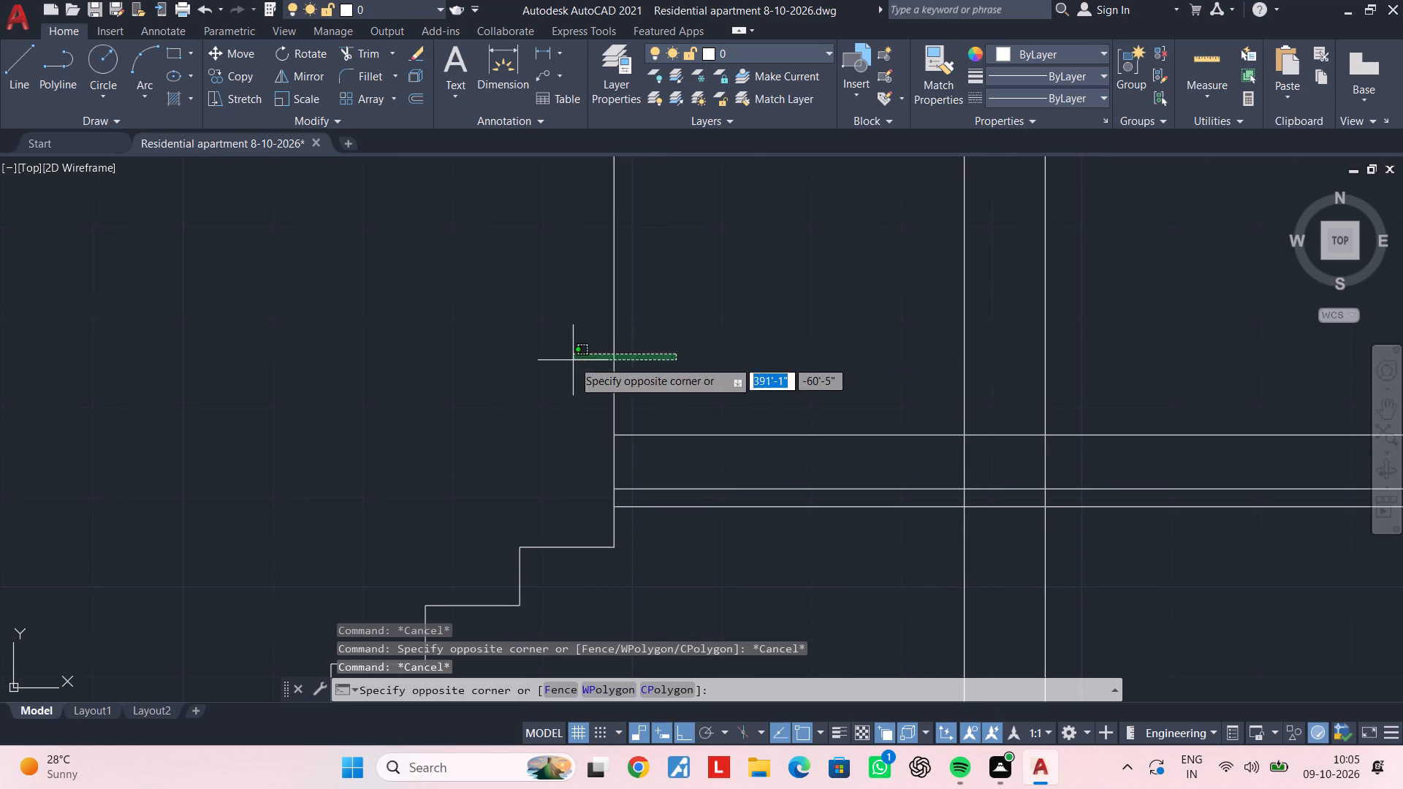
key("Escape")
key("Escape")
type("tr")
key("space")
left_click(671, 358)
left_click(422, 401)
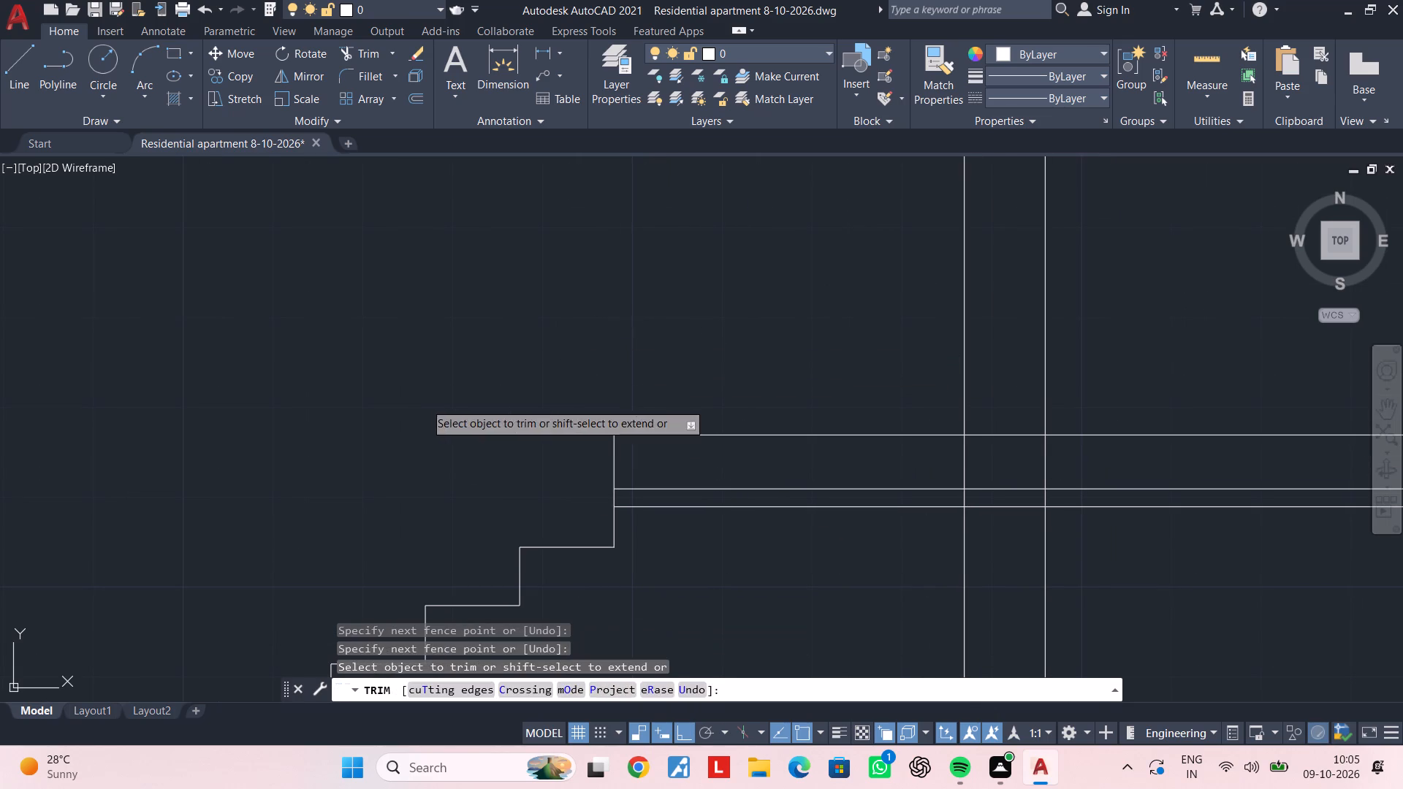
key("Escape")
key("Escape")
key("Escape")
key("Escape")
key("Escape")
Review the whole building section and compare the new landing and flight with the finished stairs on the storeys below.
scroll(565, 412, "down", 1)
middle_click_drag(565, 412, 478, 440)
scroll(612, 383, "down", 2)
middle_click_drag(612, 383, 596, 416)
middle_click_drag(586, 418, 673, 371)
key("Escape")
middle_click_drag(667, 338, 689, 410)
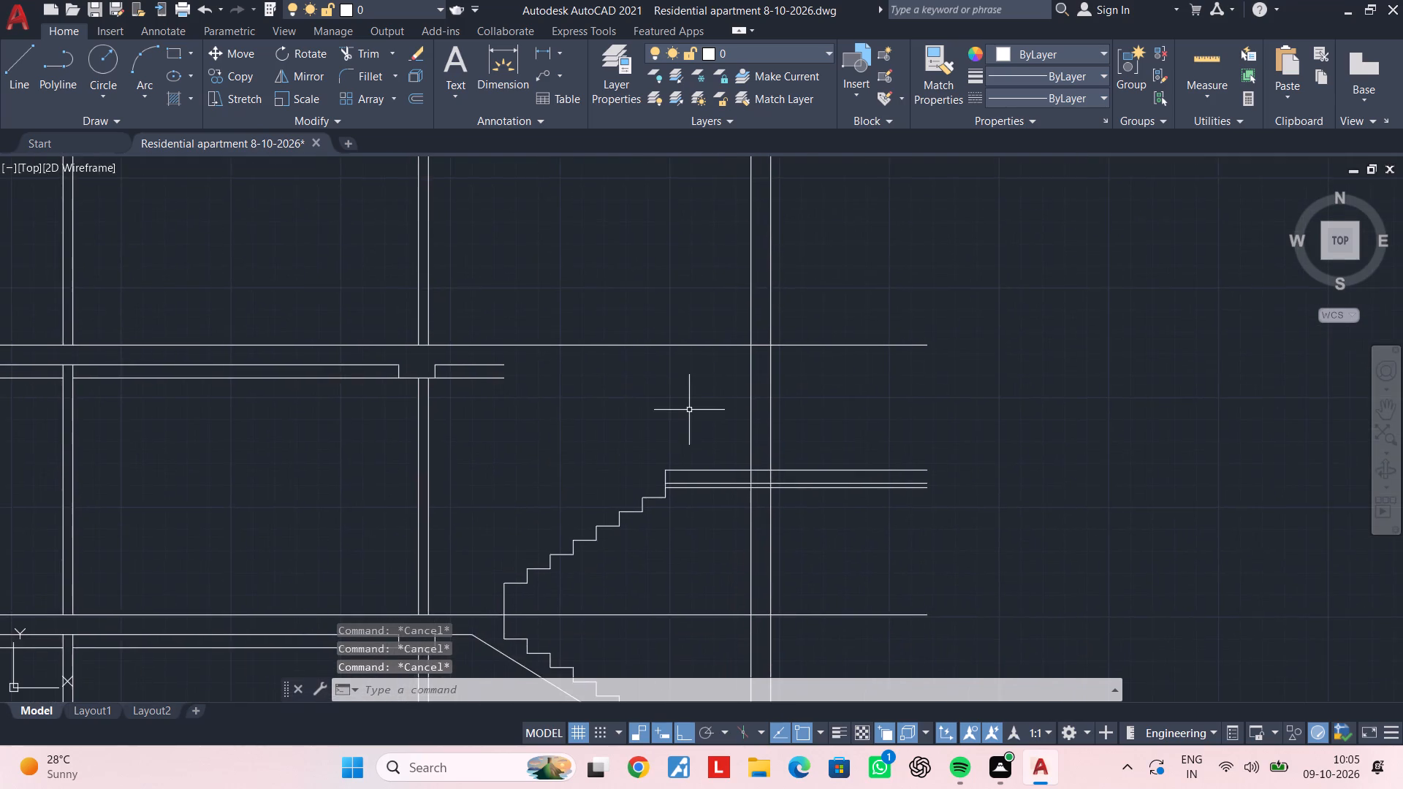
scroll(689, 410, "down", 3)
scroll(689, 410, "up", 3)
middle_click_drag(689, 417, 713, 343)
scroll(713, 346, "down", 3)
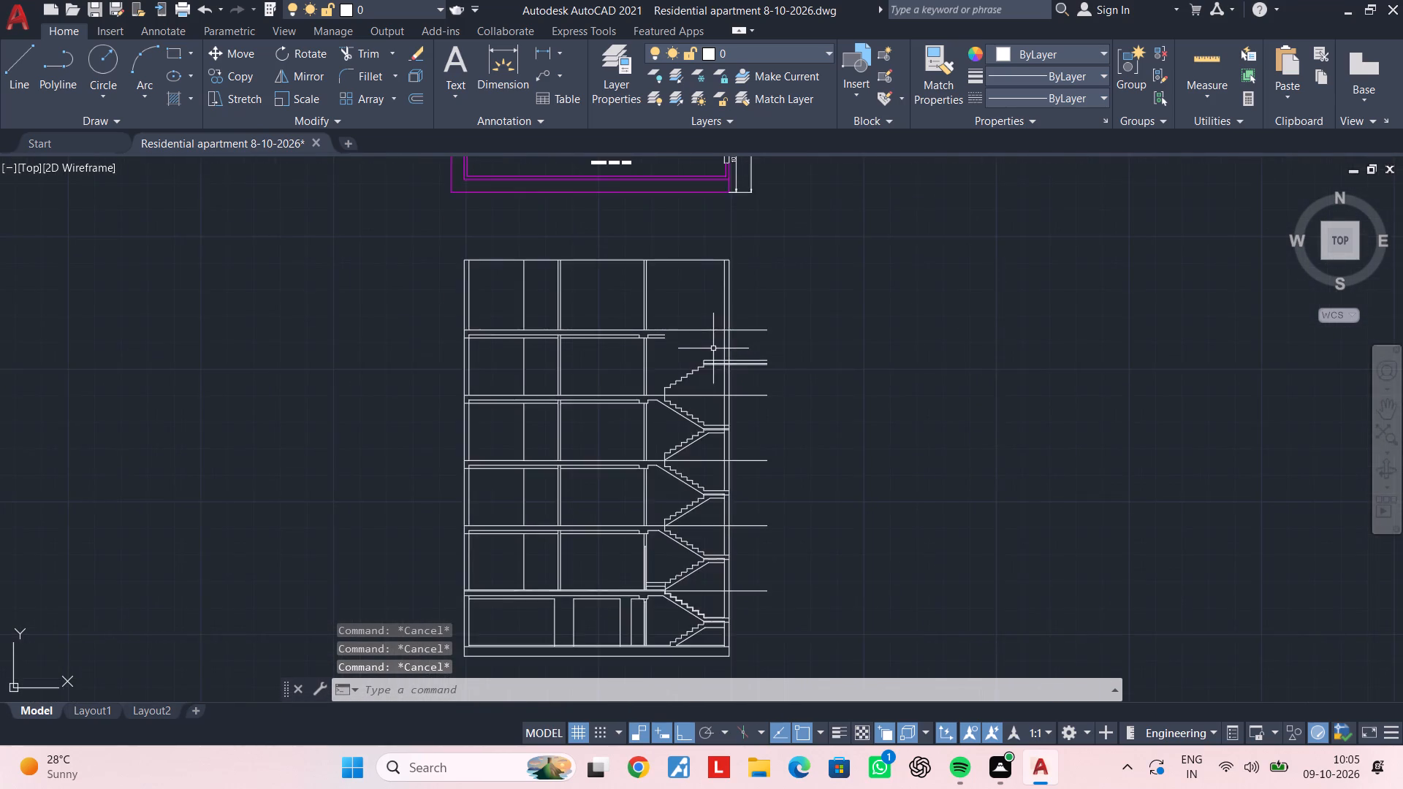
scroll(713, 348, "down", 2)
middle_click_drag(713, 348, 715, 568)
scroll(710, 554, "down", 1)
scroll(709, 552, "up", 3)
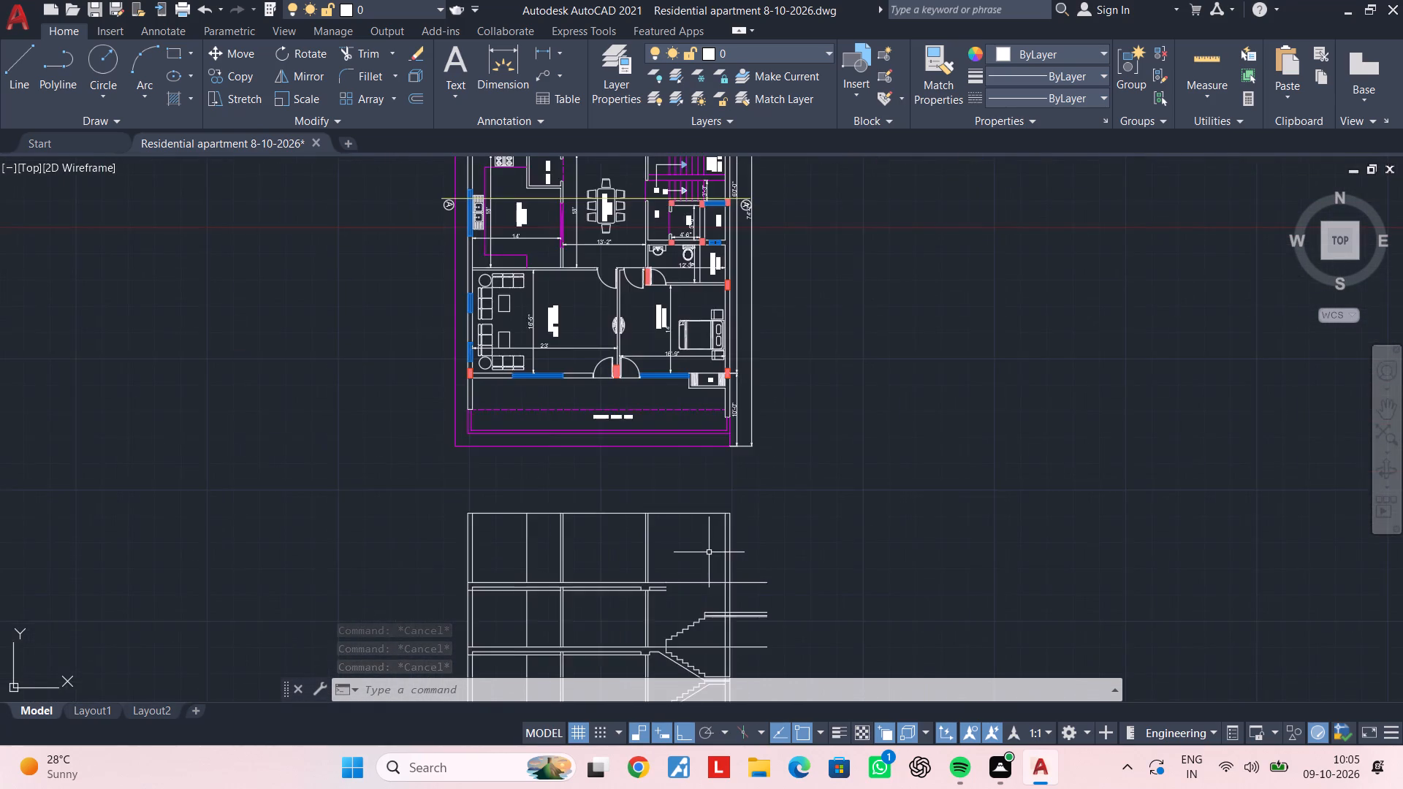
middle_click_drag(708, 554, 699, 355)
scroll(671, 423, "up", 2)
middle_click_drag(671, 422, 671, 274)
scroll(678, 324, "down", 3)
middle_click_drag(683, 338, 680, 330)
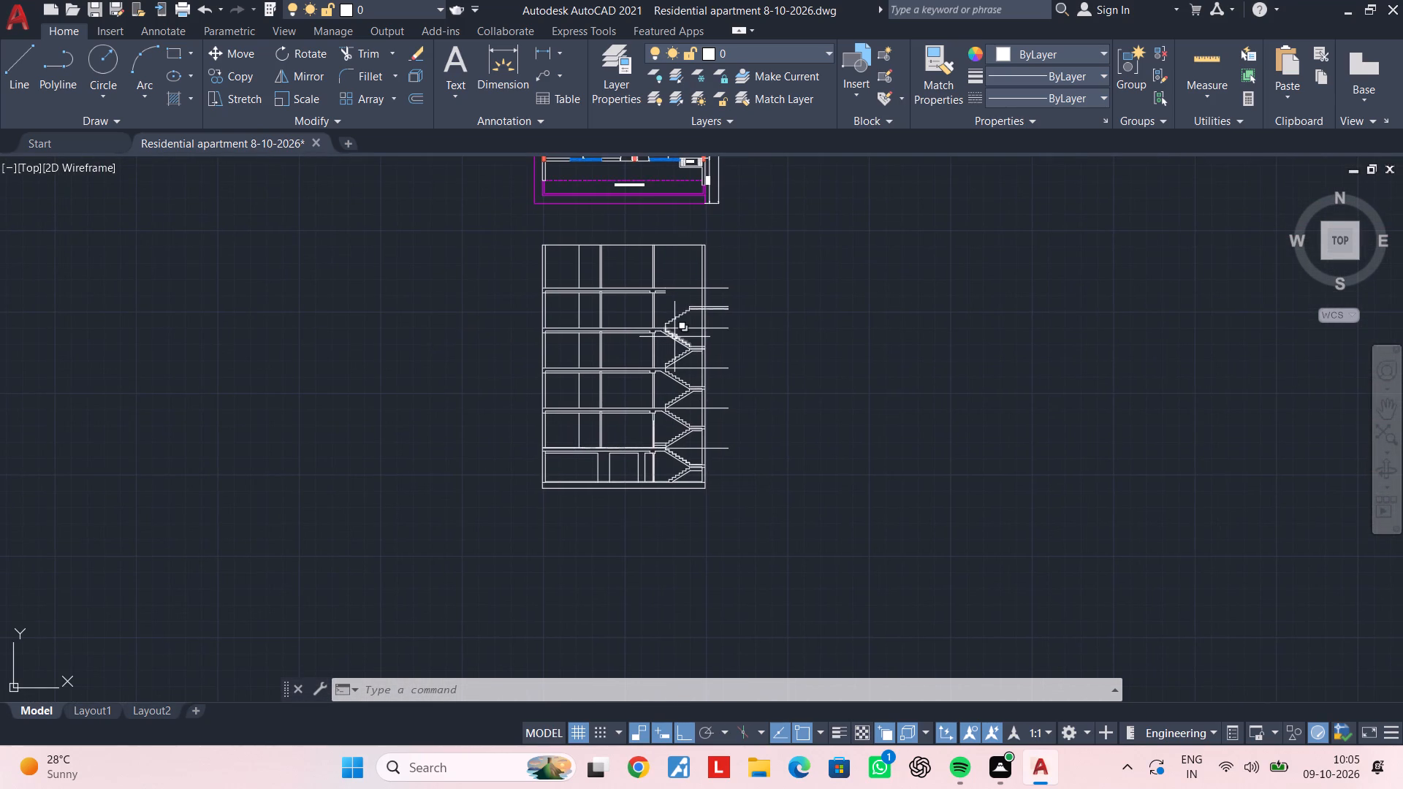
middle_click_drag(672, 315, 678, 505)
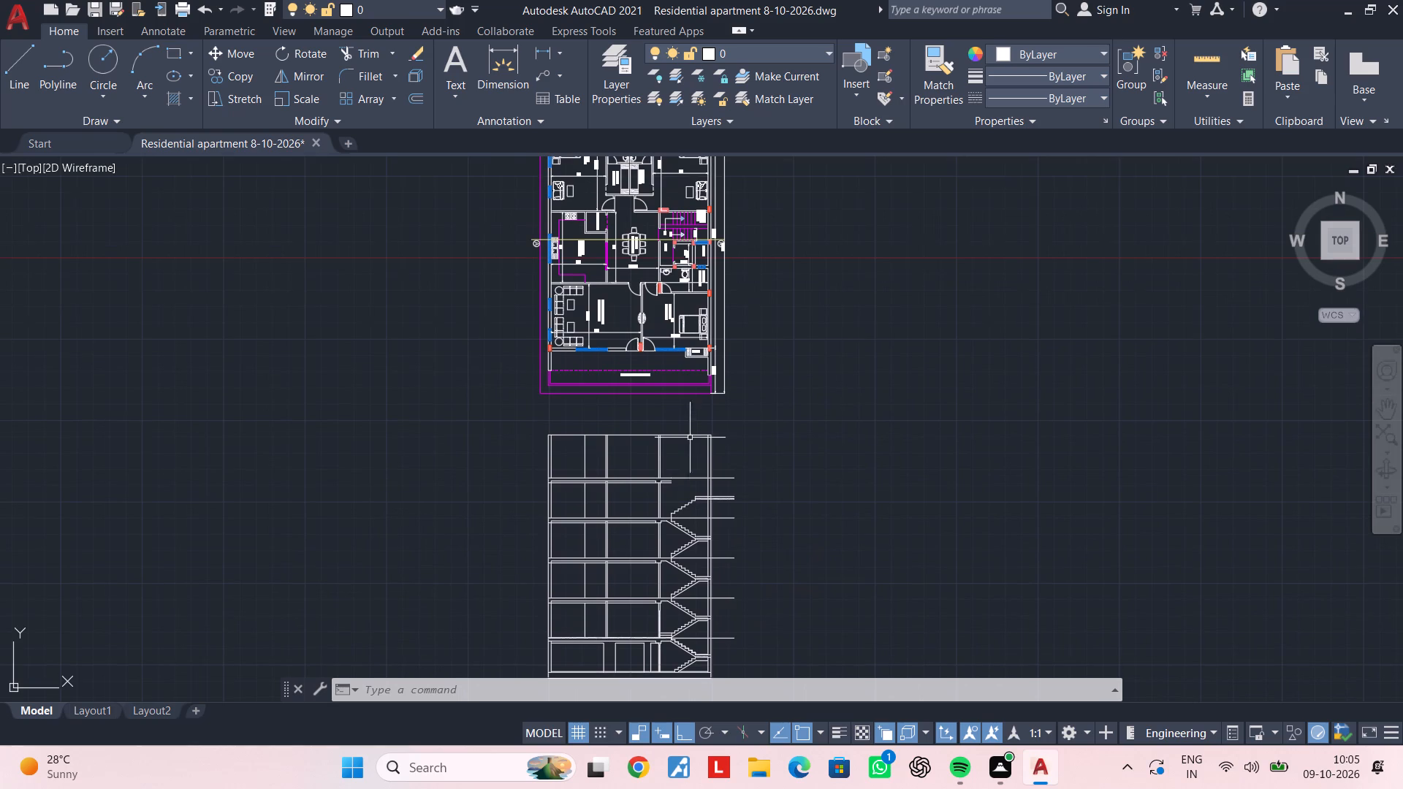
scroll(690, 258, "up", 3)
scroll(694, 281, "down", 3)
middle_click_drag(693, 310, 710, 210)
middle_click_drag(669, 395, 681, 325)
scroll(677, 341, "up", 2)
middle_click_drag(729, 375, 565, 382)
key("Escape")
key("Escape")
middle_click_drag(587, 380, 581, 299)
key("Escape")
key("Escape")
key("Escape")
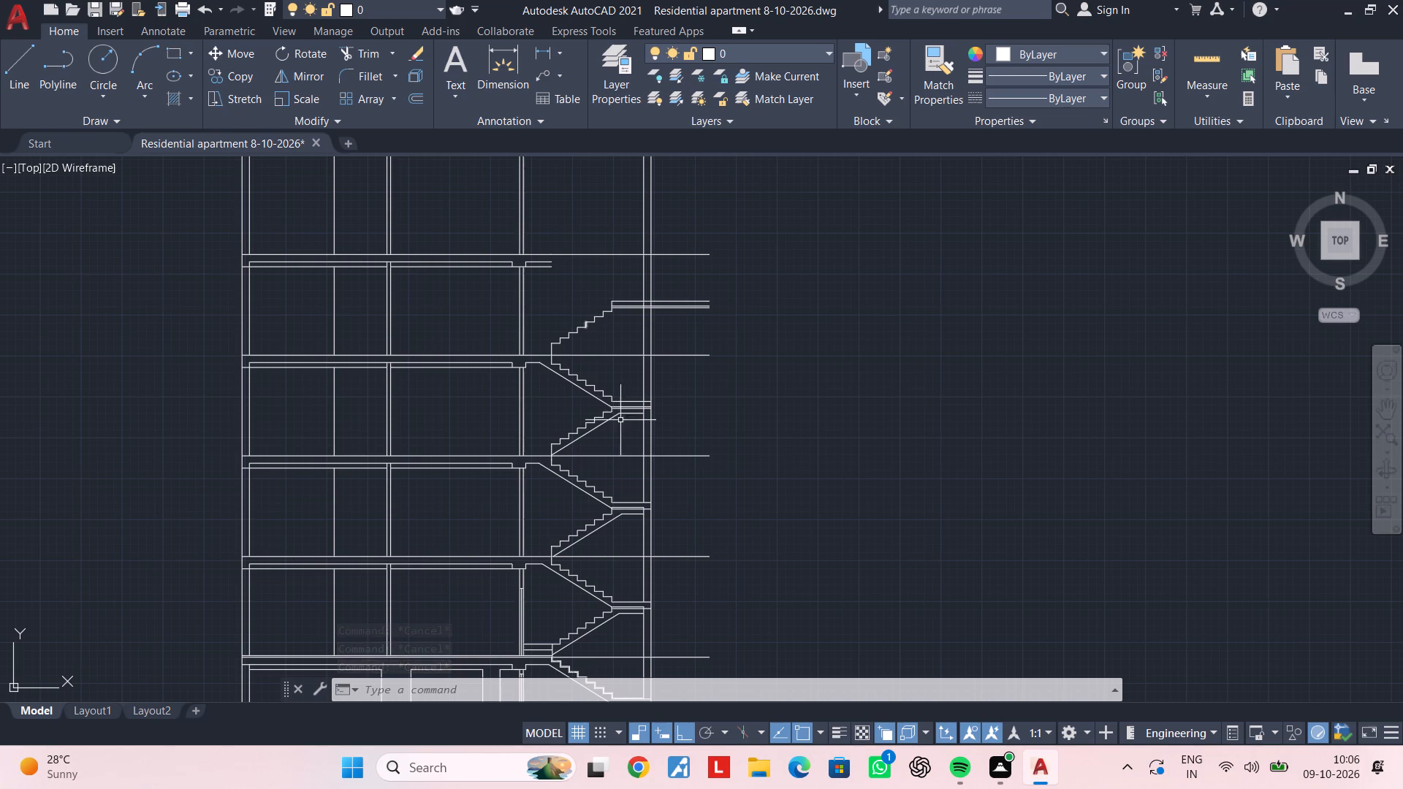
key("Escape")
key("Escape")
key("Escape")
key("Escape")
key("Escape")
Examine the new flight's steps and where they meet the mid-landing lines and the floor line.
middle_click_drag(610, 400, 611, 515)
key("Escape")
key("Escape")
scroll(610, 466, "up", 3)
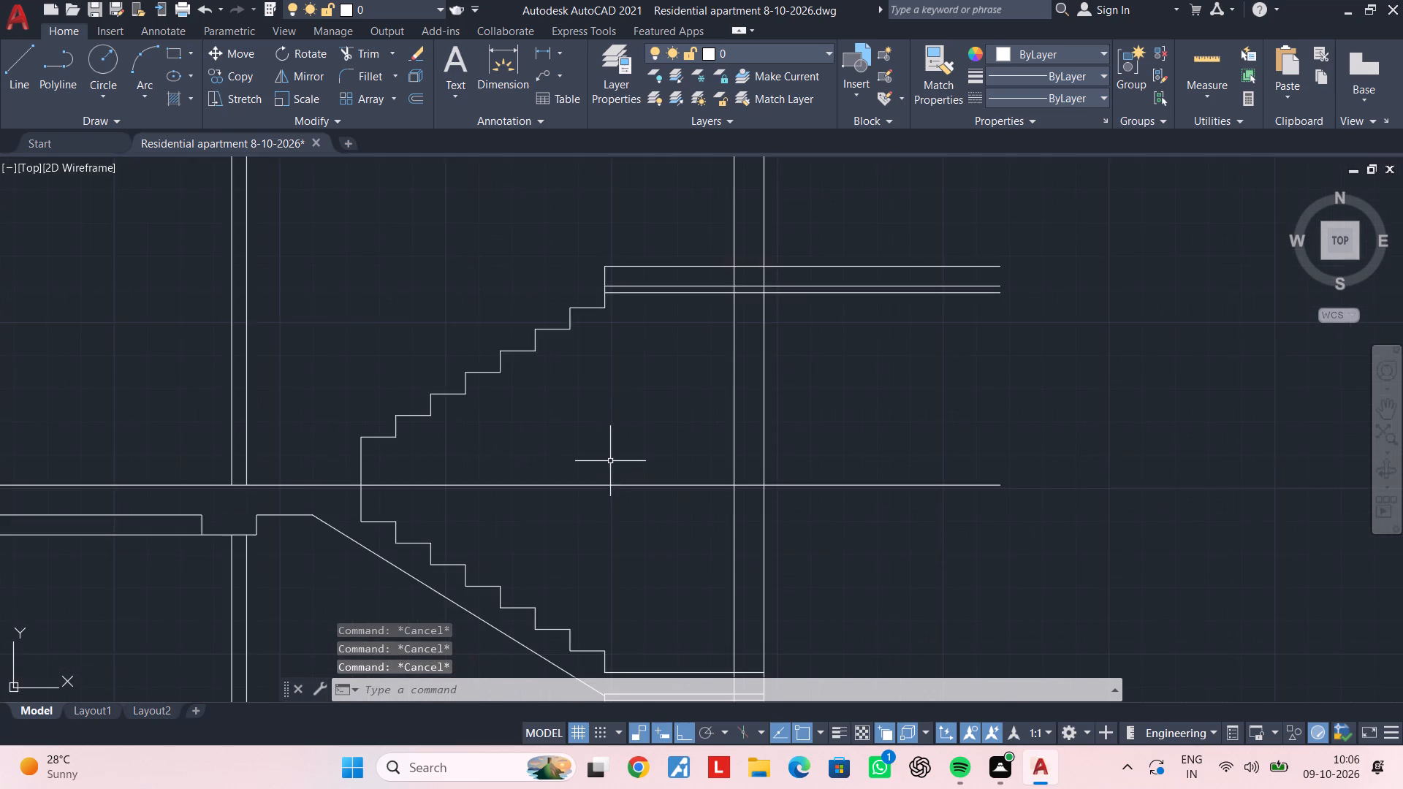
middle_click_drag(609, 435, 623, 536)
scroll(617, 422, "up", 1)
middle_click_drag(626, 422, 628, 484)
key("Escape")
key("Escape")
middle_click_drag(693, 460, 639, 398)
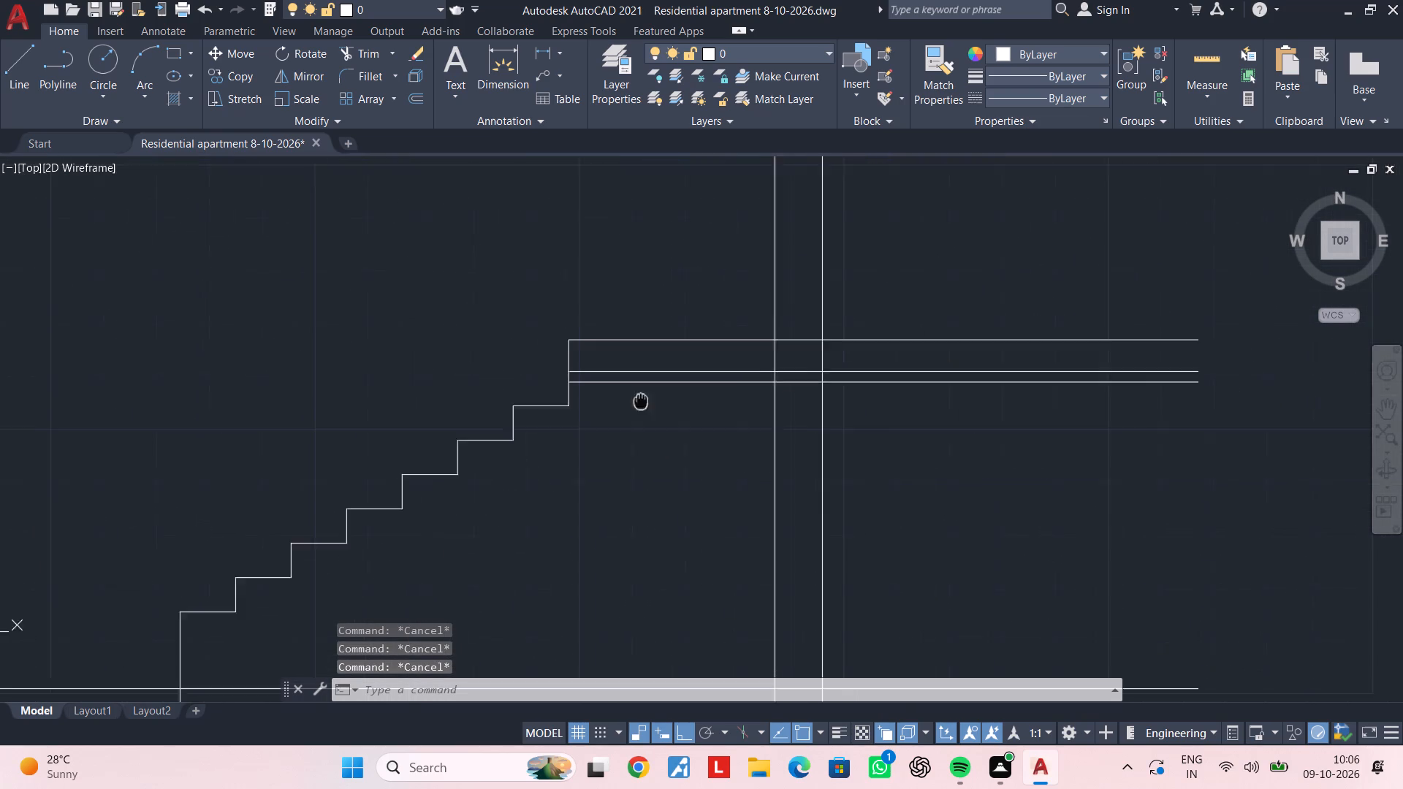
middle_click_drag(639, 398, 637, 394)
middle_click_drag(590, 418, 721, 361)
scroll(624, 417, "down", 1)
middle_click_drag(635, 417, 739, 384)
middle_click_drag(681, 414, 678, 492)
middle_click_drag(783, 450, 780, 457)
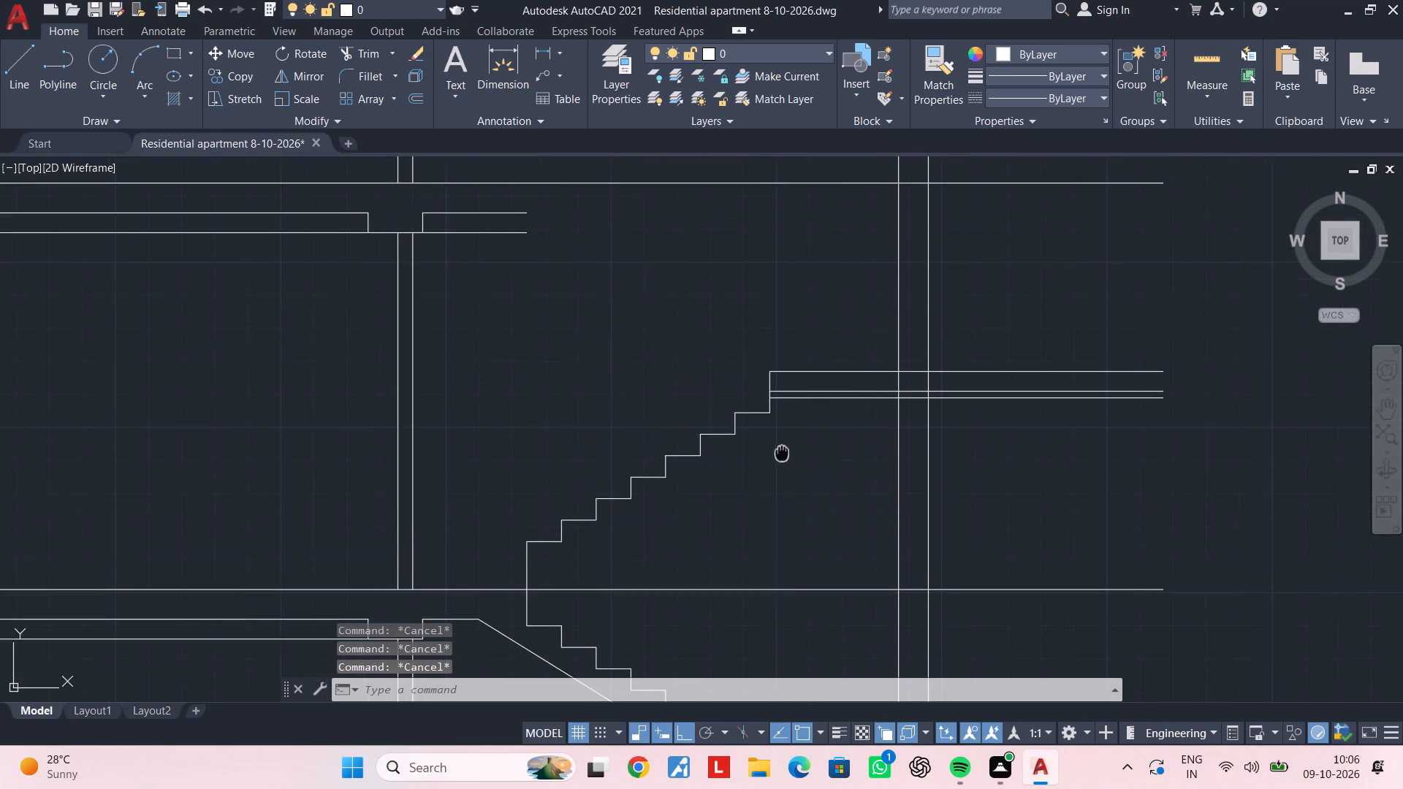
middle_click_drag(780, 457, 768, 486)
middle_click_drag(758, 487, 774, 432)
middle_click_drag(737, 436, 777, 367)
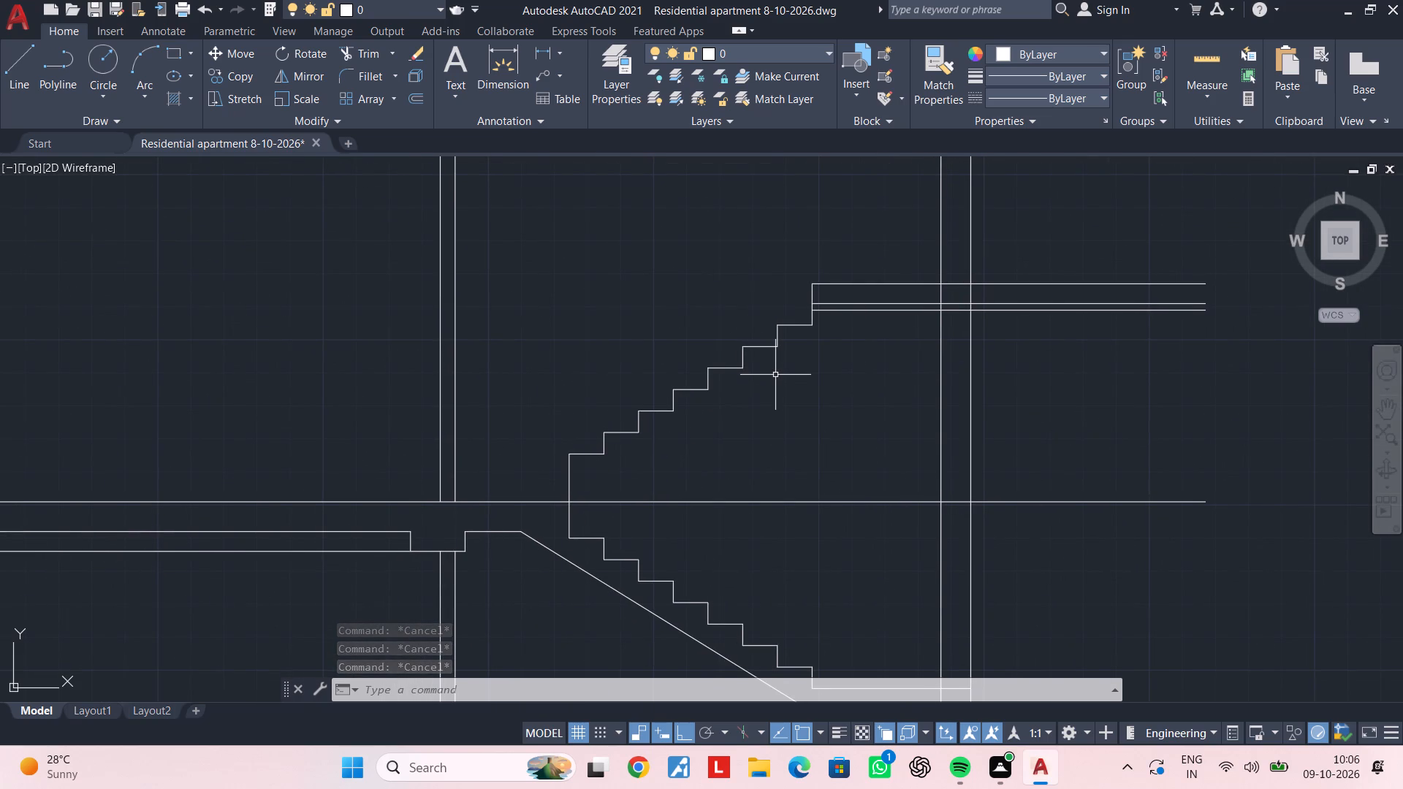
middle_click_drag(775, 375, 618, 357)
scroll(685, 321, "up", 1)
middle_click_drag(684, 327, 622, 378)
key("Escape")
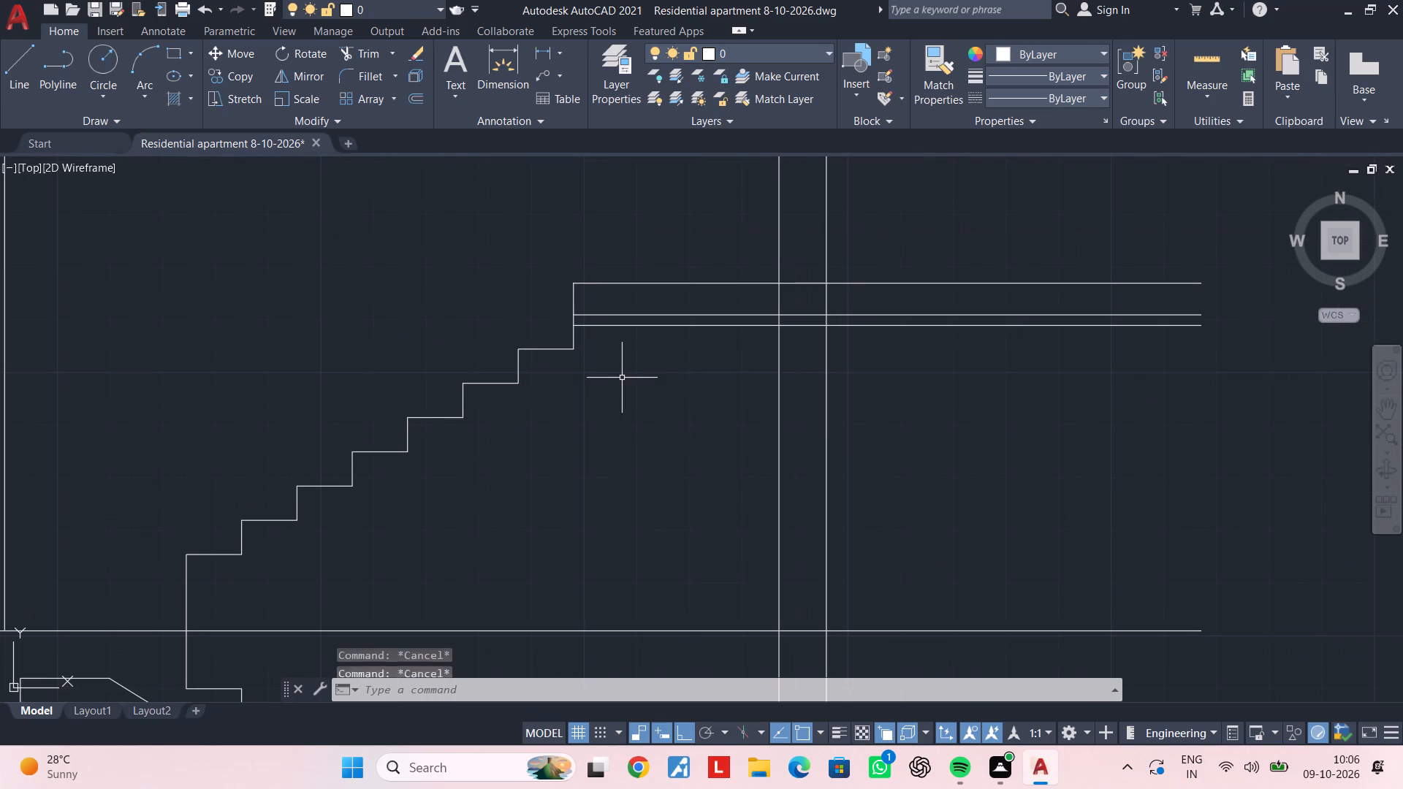
Offset the lowest mid-landing line 6" downward to mark the underside of the landing.
key("Escape")
key("Escape")
key("Escape")
type("of 6\"")
key("Return")
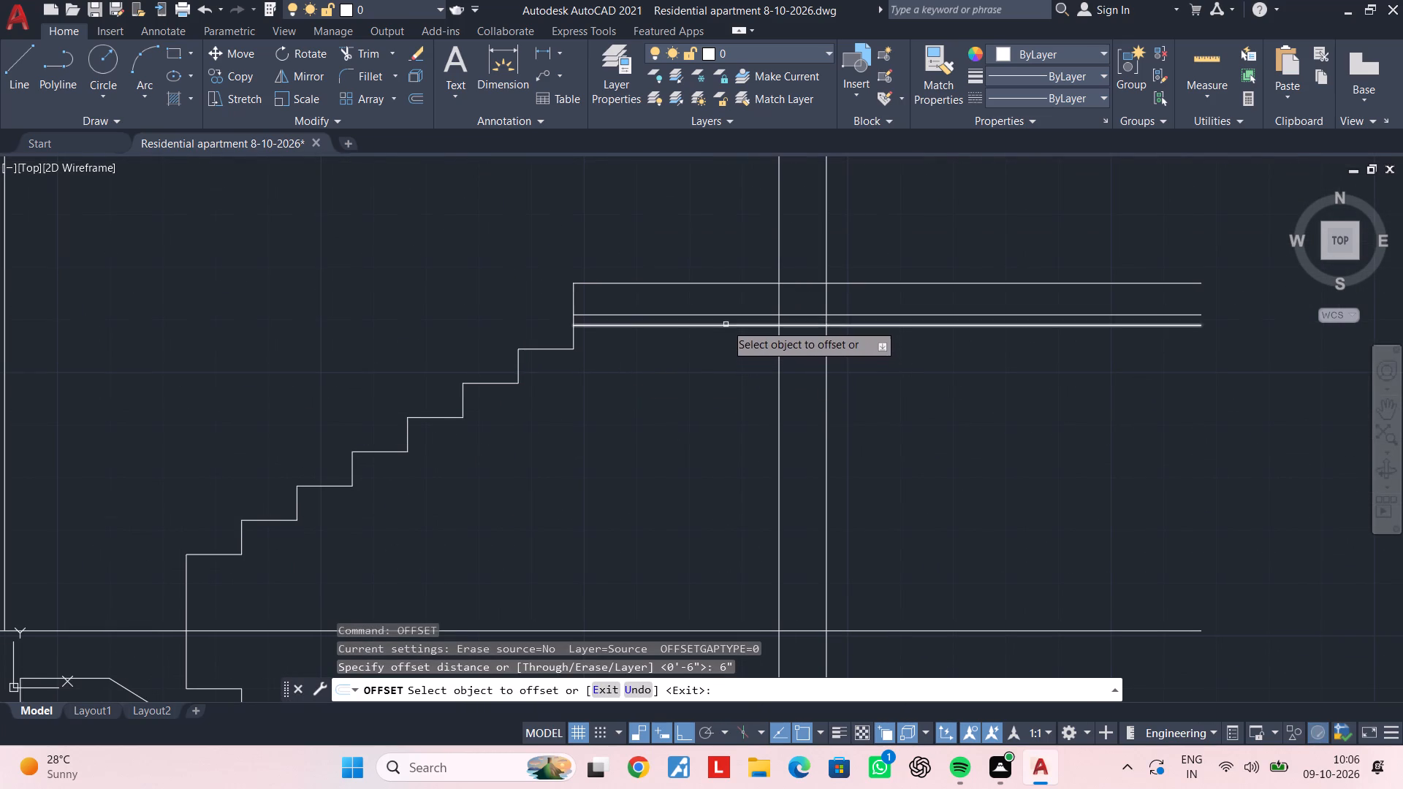
left_click(726, 324)
left_click(717, 386)
middle_click_drag(593, 457, 656, 375)
key("Escape")
key("Escape")
key("Escape")
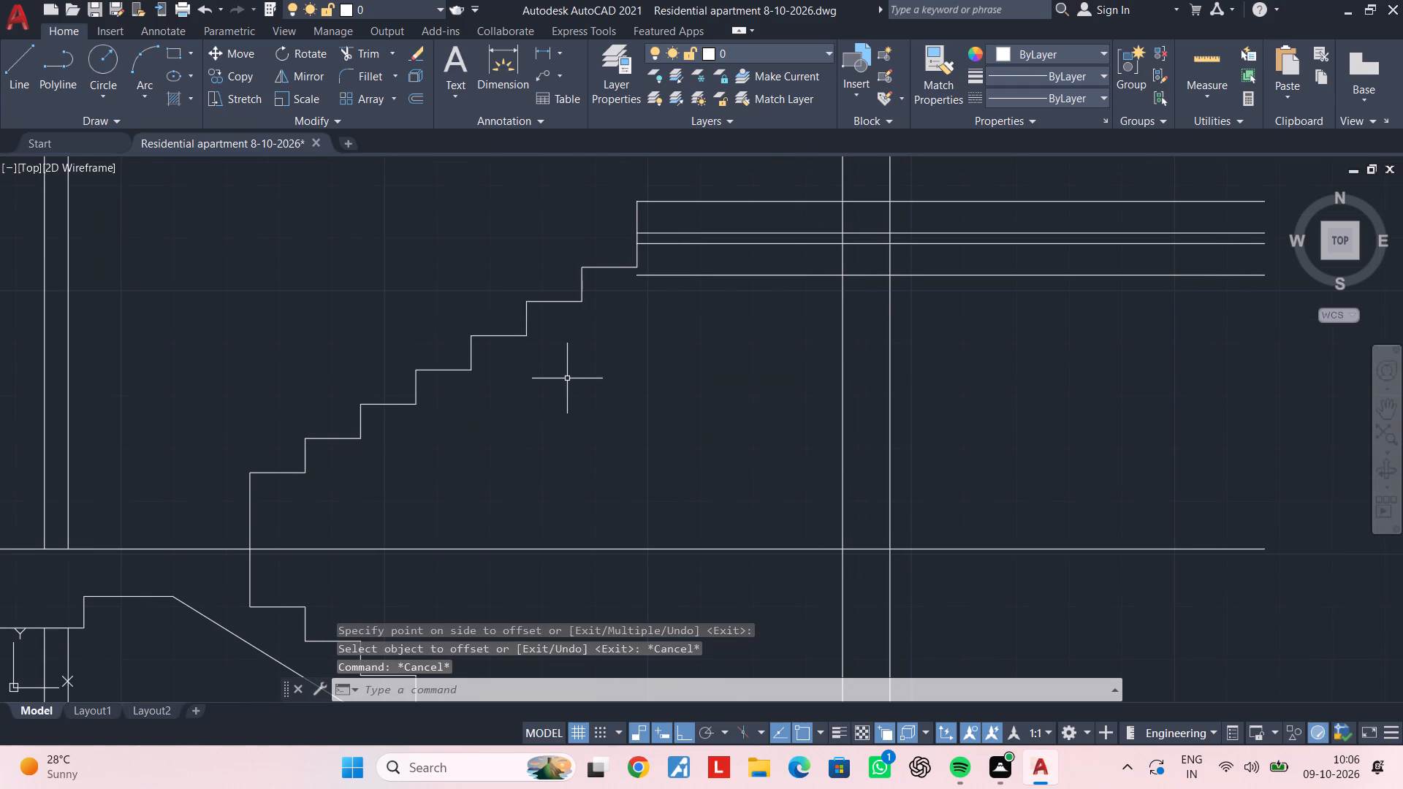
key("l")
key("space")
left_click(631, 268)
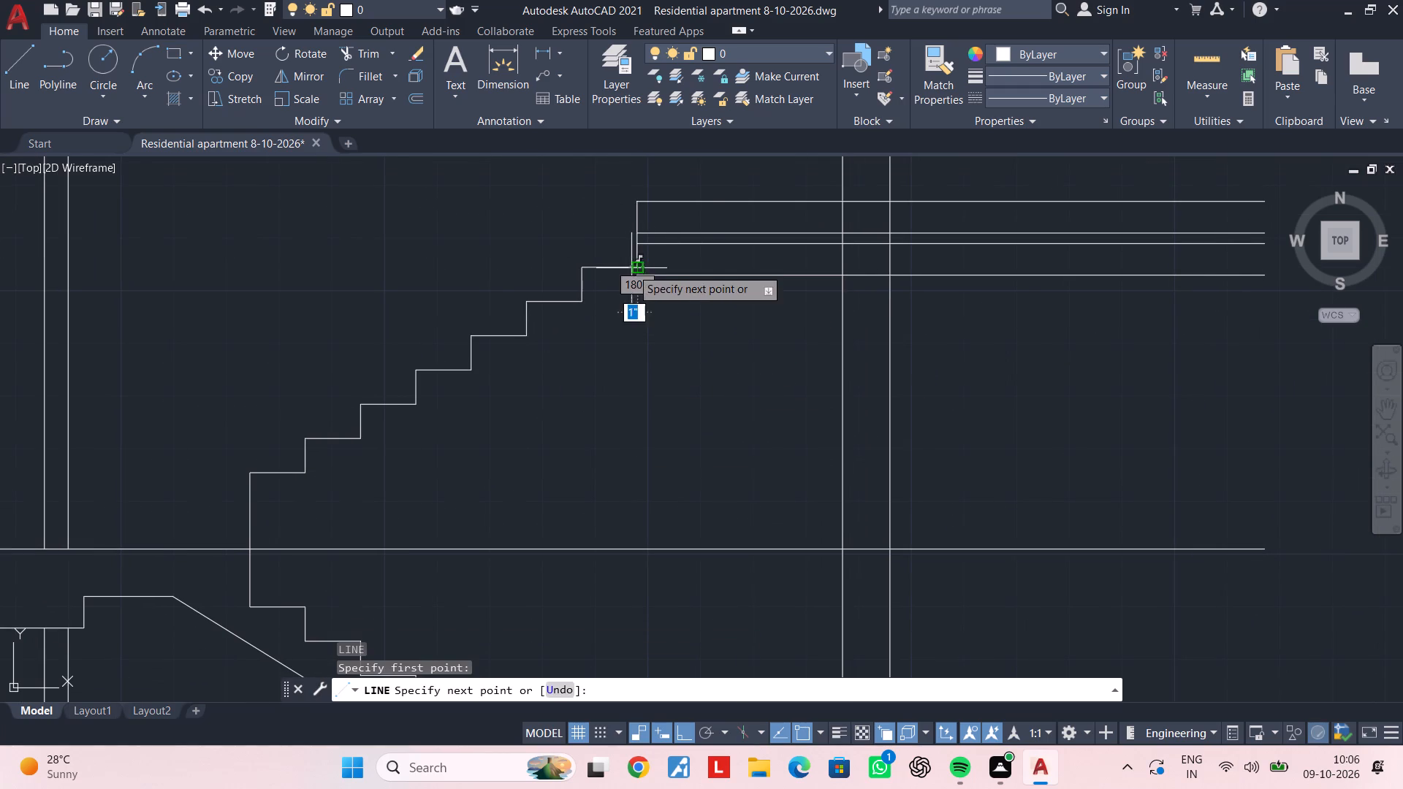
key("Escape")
Draw a sloping line through the inner step corners, from the base of the top riser to the back of the lowest tread.
key("space")
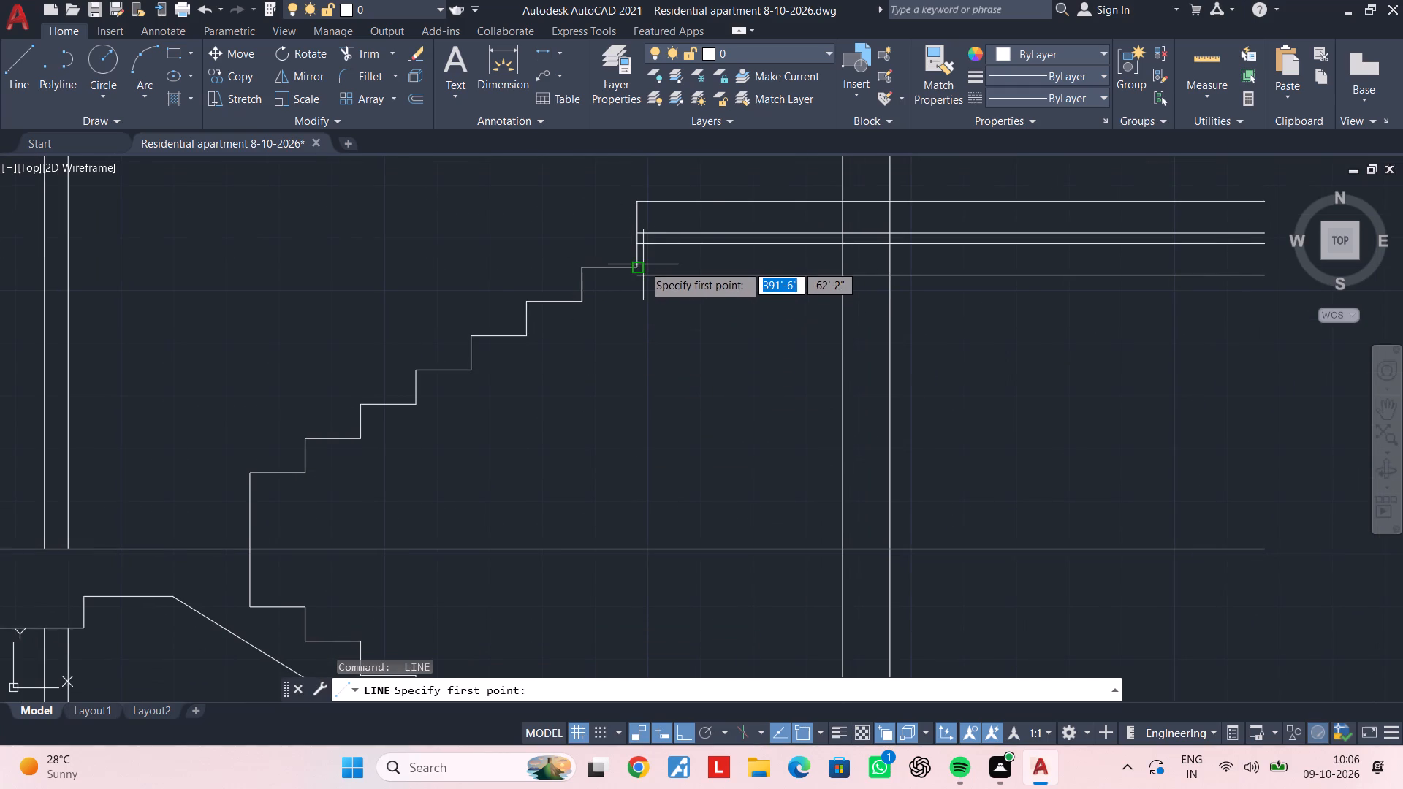
left_click(636, 267)
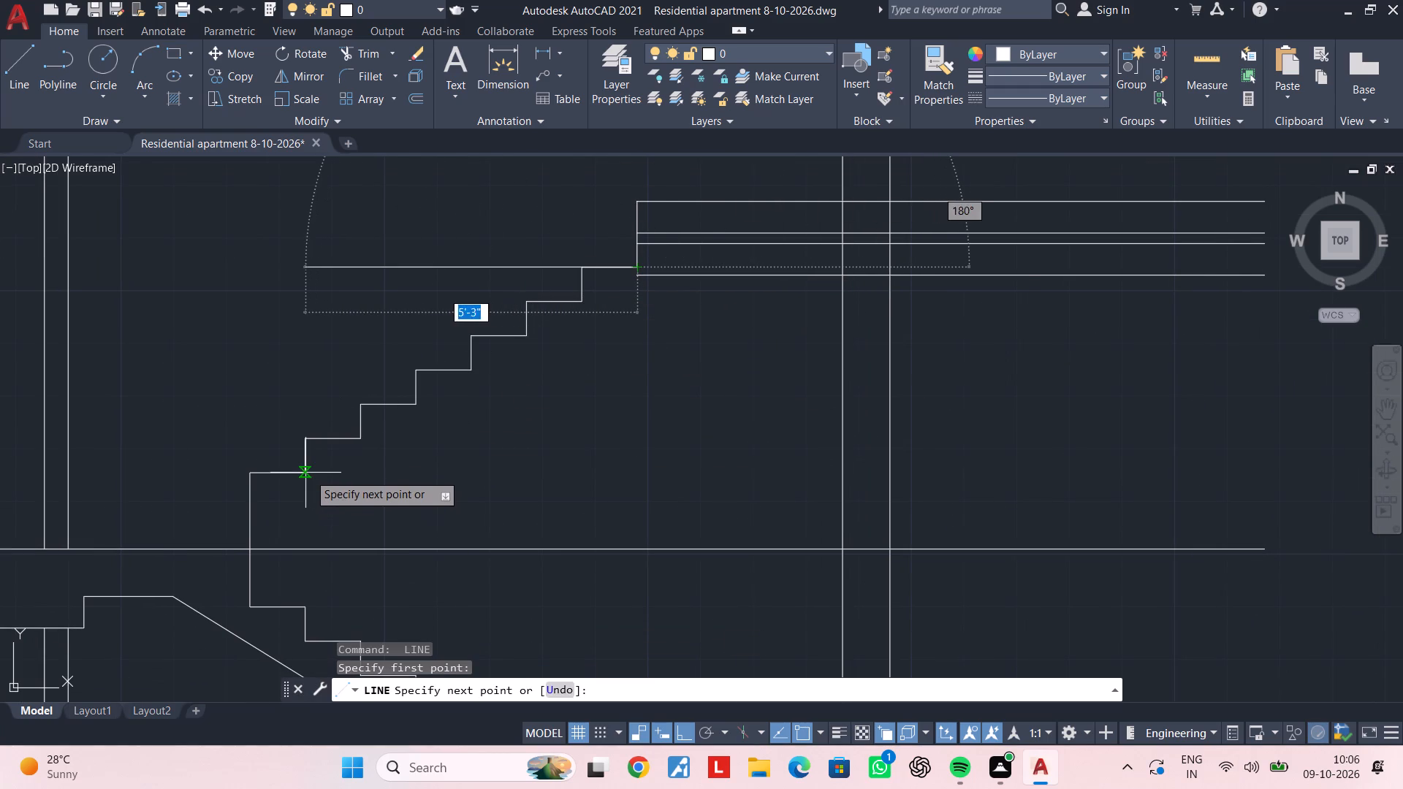
left_click(308, 473)
key("Escape")
key("Escape")
key("Escape")
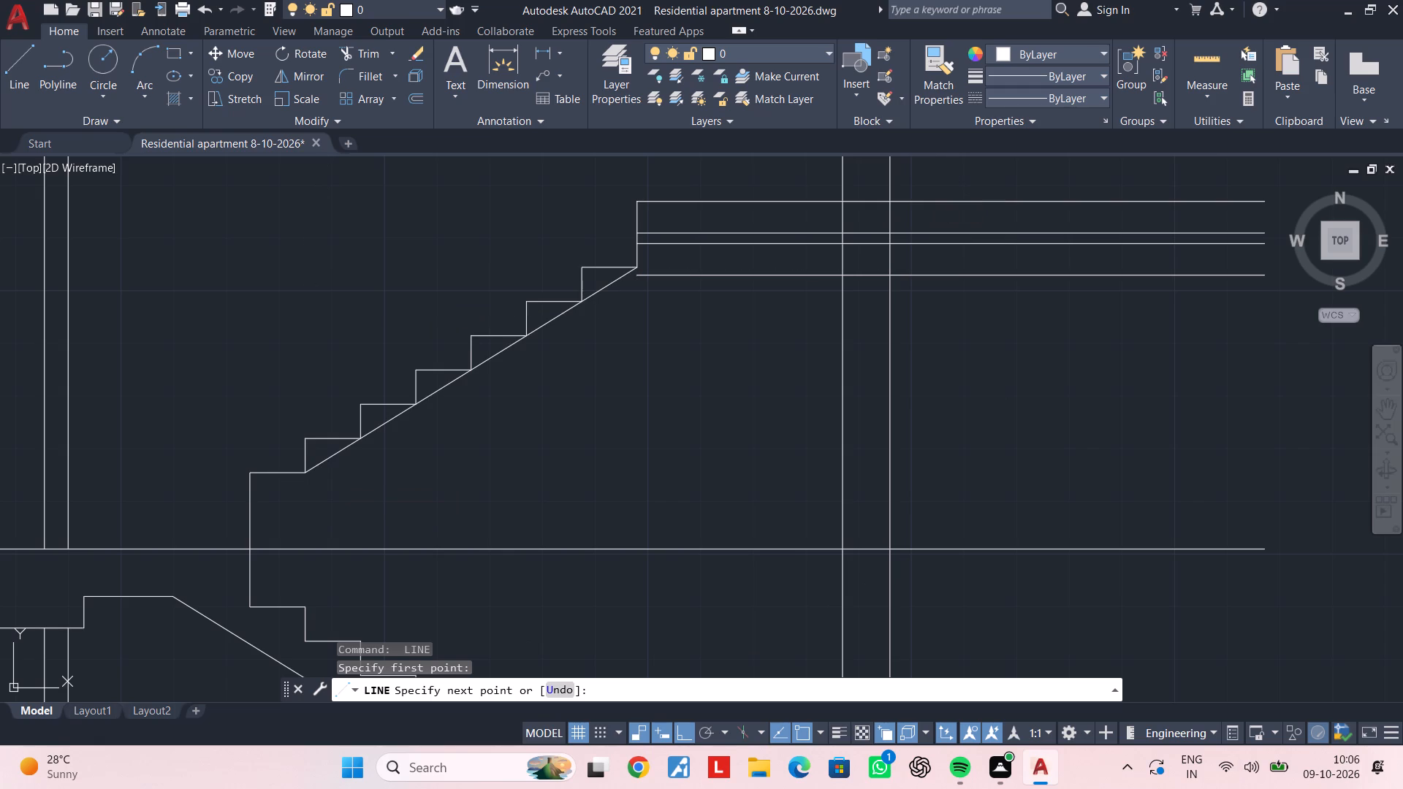
key("Escape")
key("Escape")
key("Escape")
key("Escape")
key("Escape")
key("Escape")
Offset the sloping line under the steps by 6" to the lower side as the flight's soffit.
type("of 6\"")
key("Return")
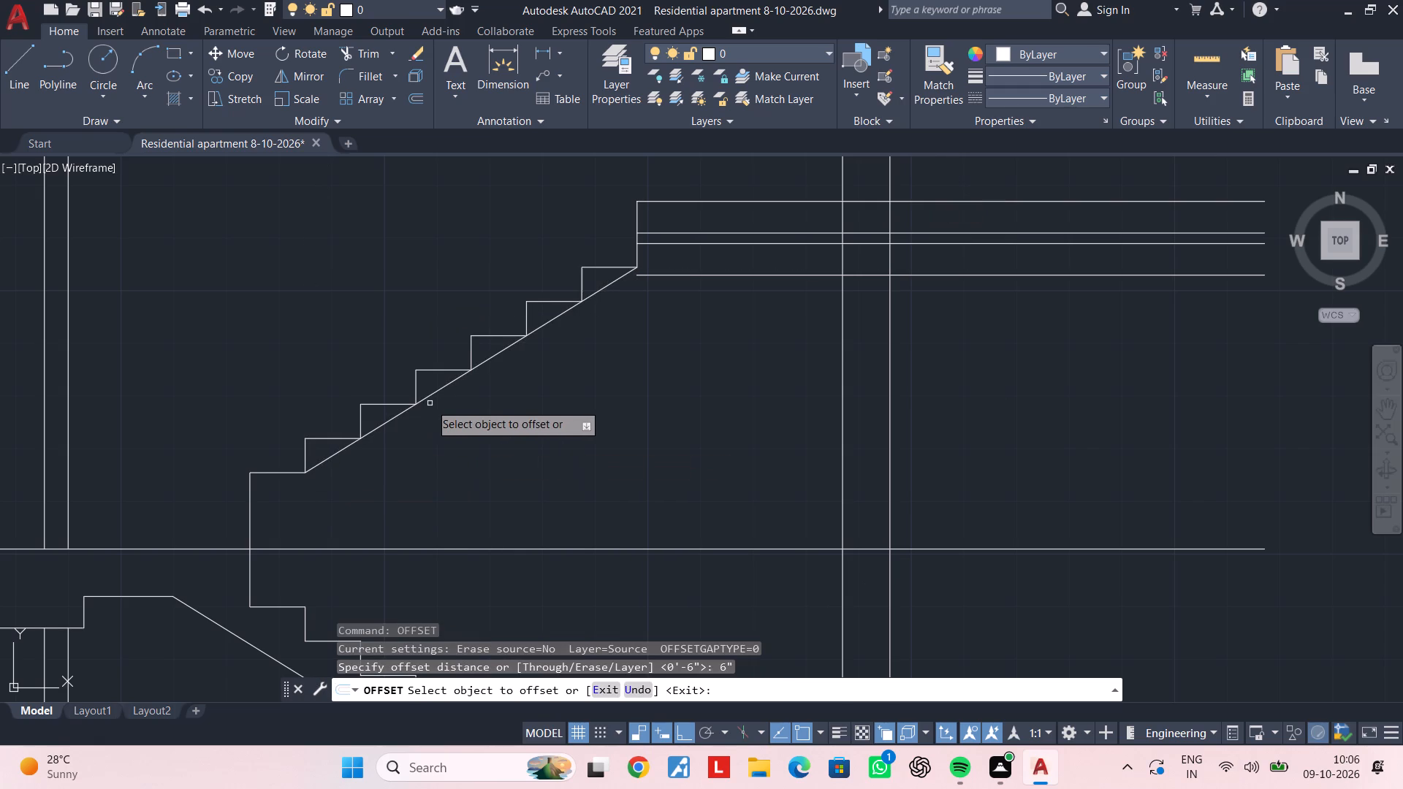
left_click(433, 393)
left_click(503, 446)
key("Escape")
key("Escape")
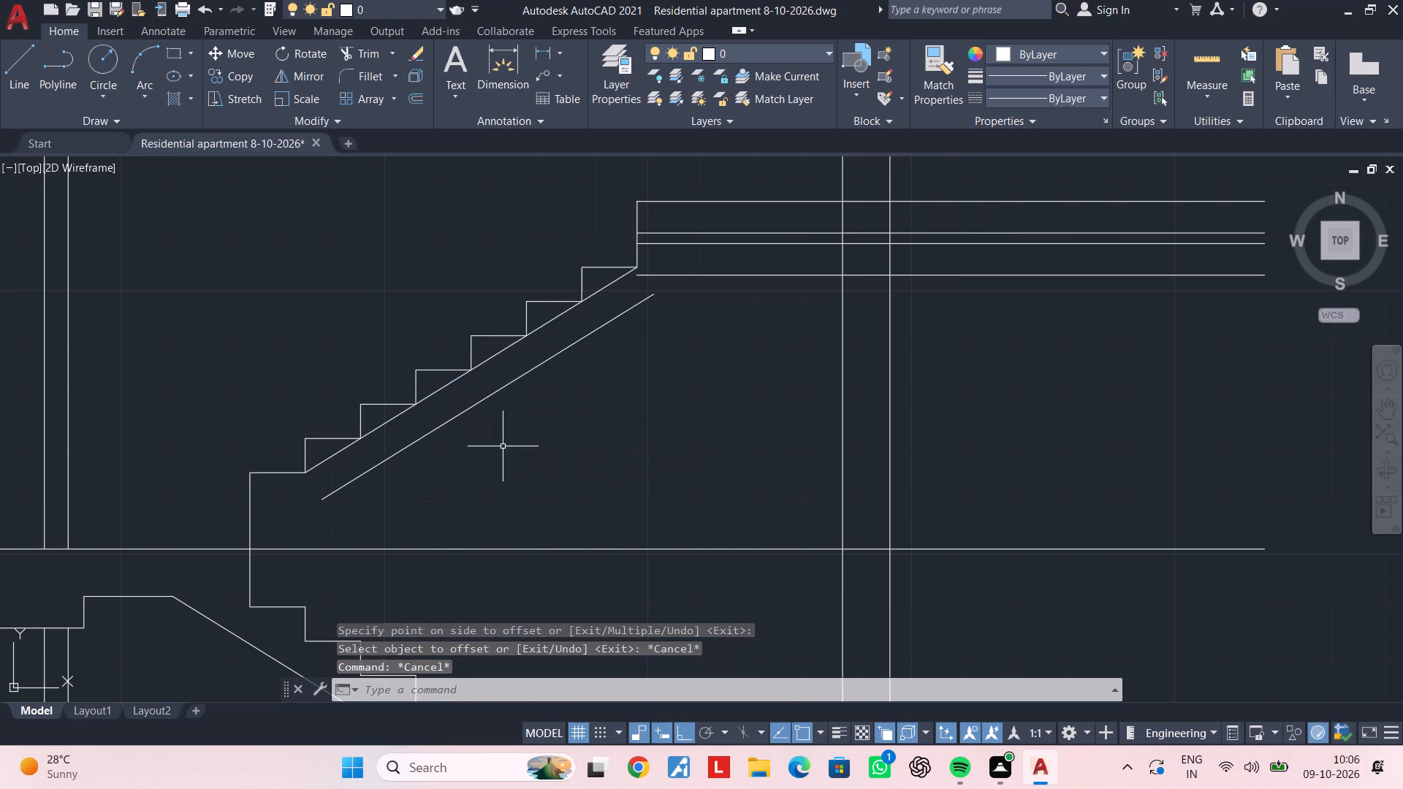
Extend the soffit line down to the vertical line at the flight's foot and up to the lowest landing line.
type("ex")
key("space")
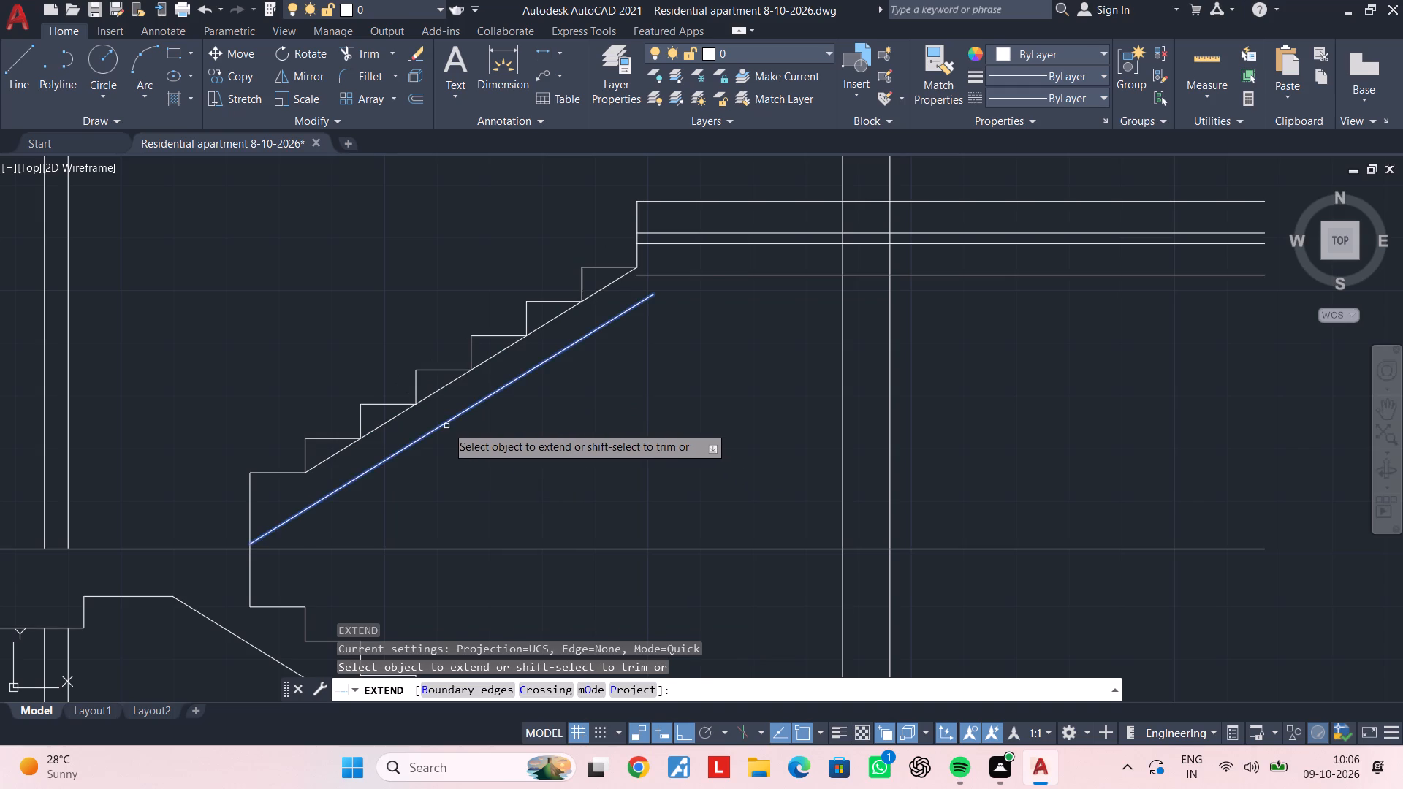
left_click(446, 426)
left_click(562, 348)
key("Escape")
key("Escape")
Trim the lowest landing line back to the soffit and cut all four landing lines at the outer wall line.
type("tr")
key("space")
left_click(650, 272)
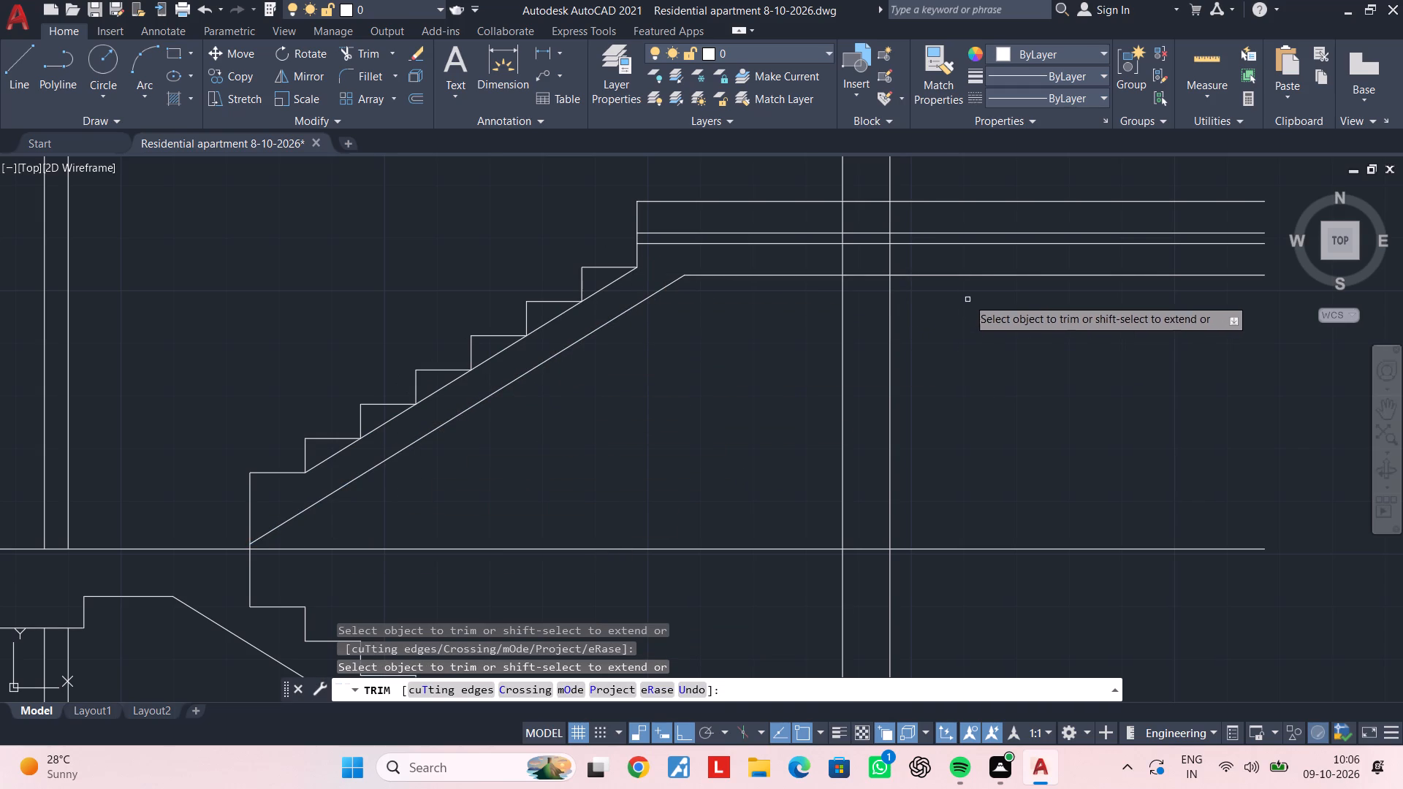
left_click(965, 277)
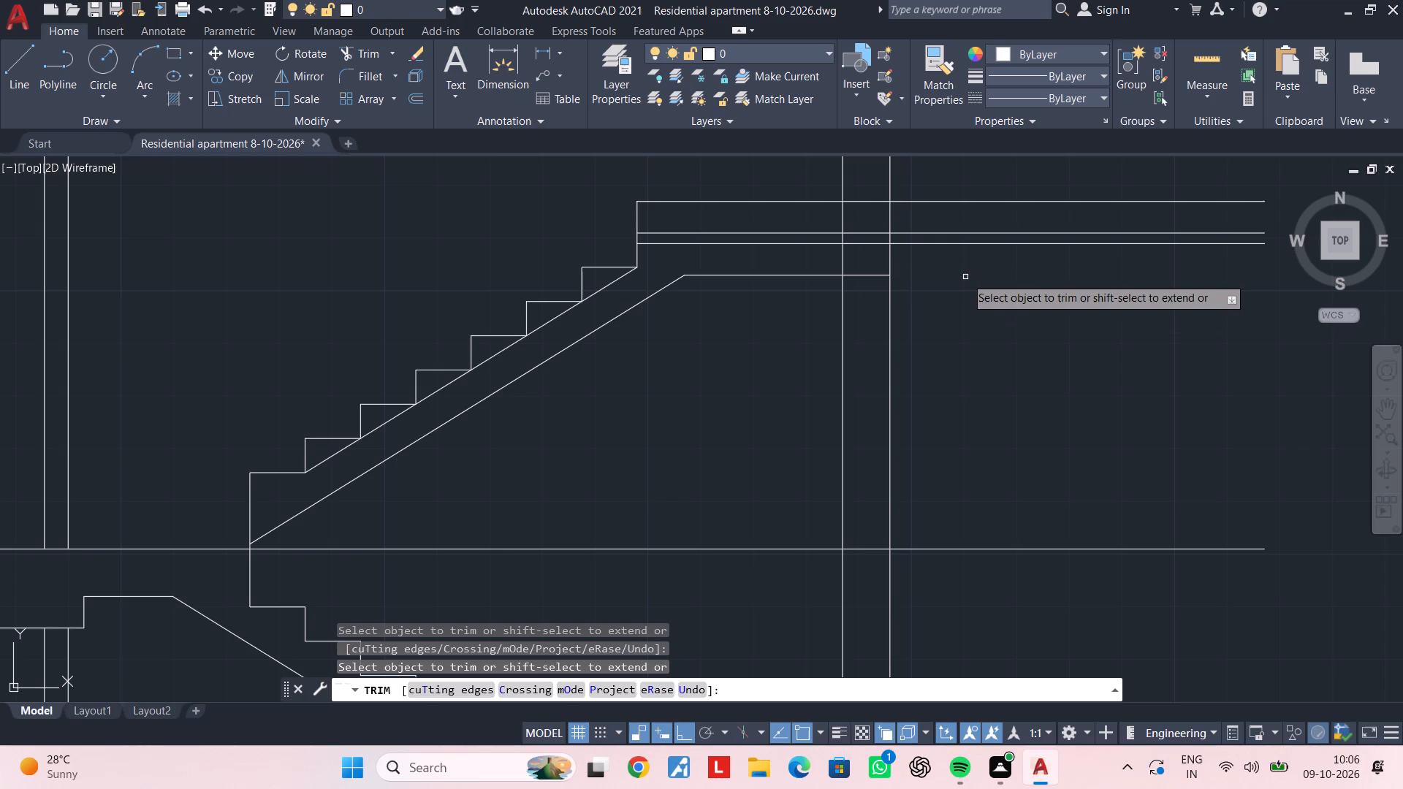
middle_click_drag(981, 303, 951, 416)
left_click(947, 386)
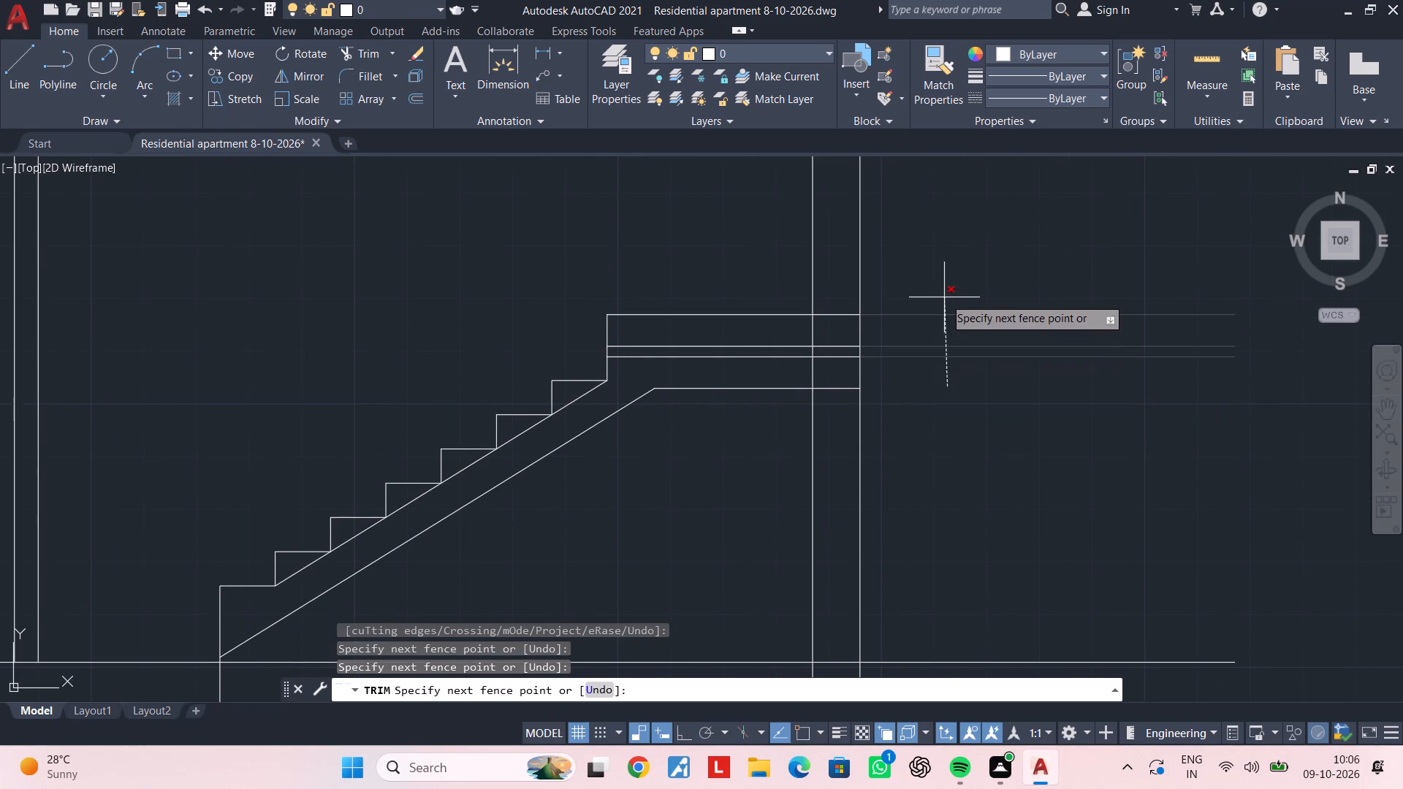
left_click(944, 297)
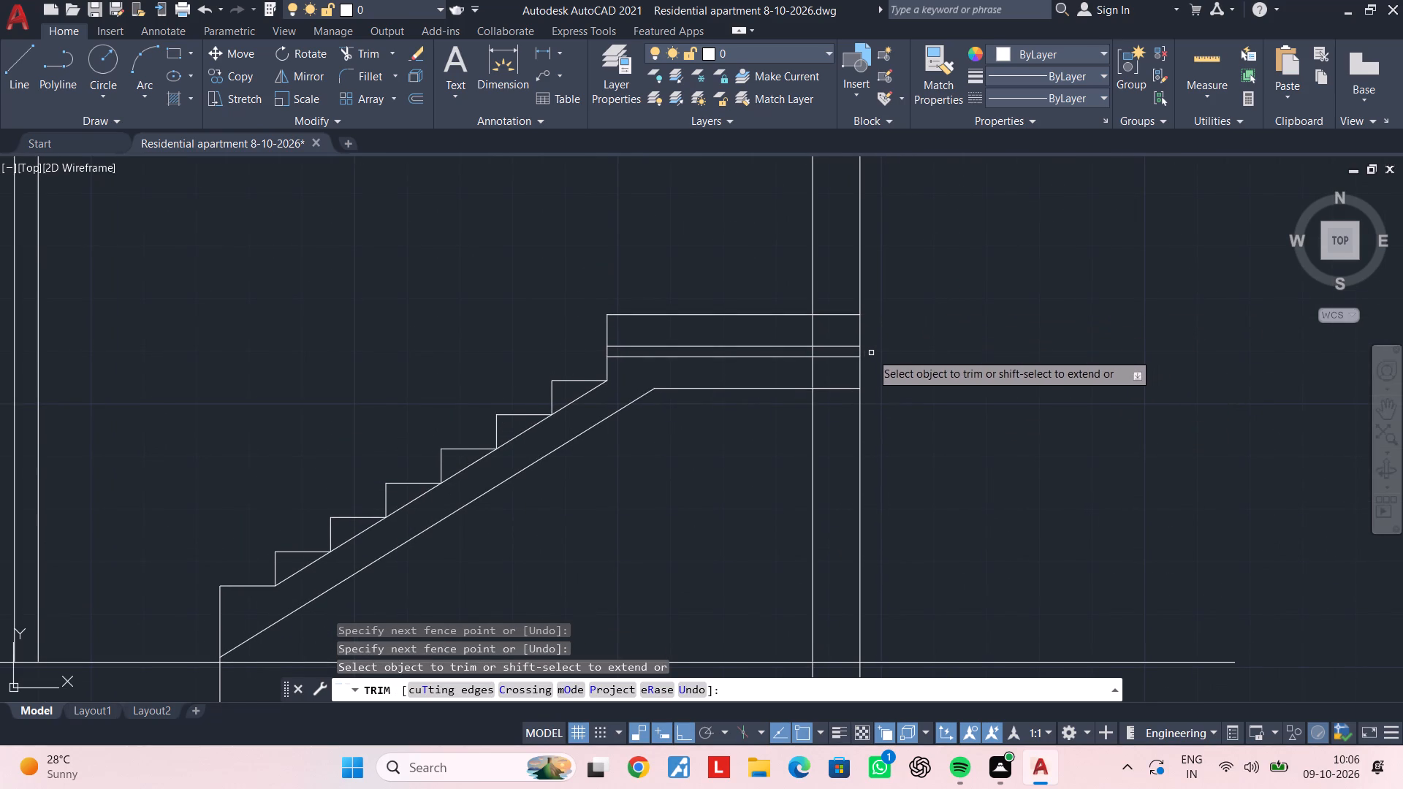
Within the wall thickness, trim the lowest and second landing lines, and the inner wall line between the top two landing lines.
left_click(836, 389)
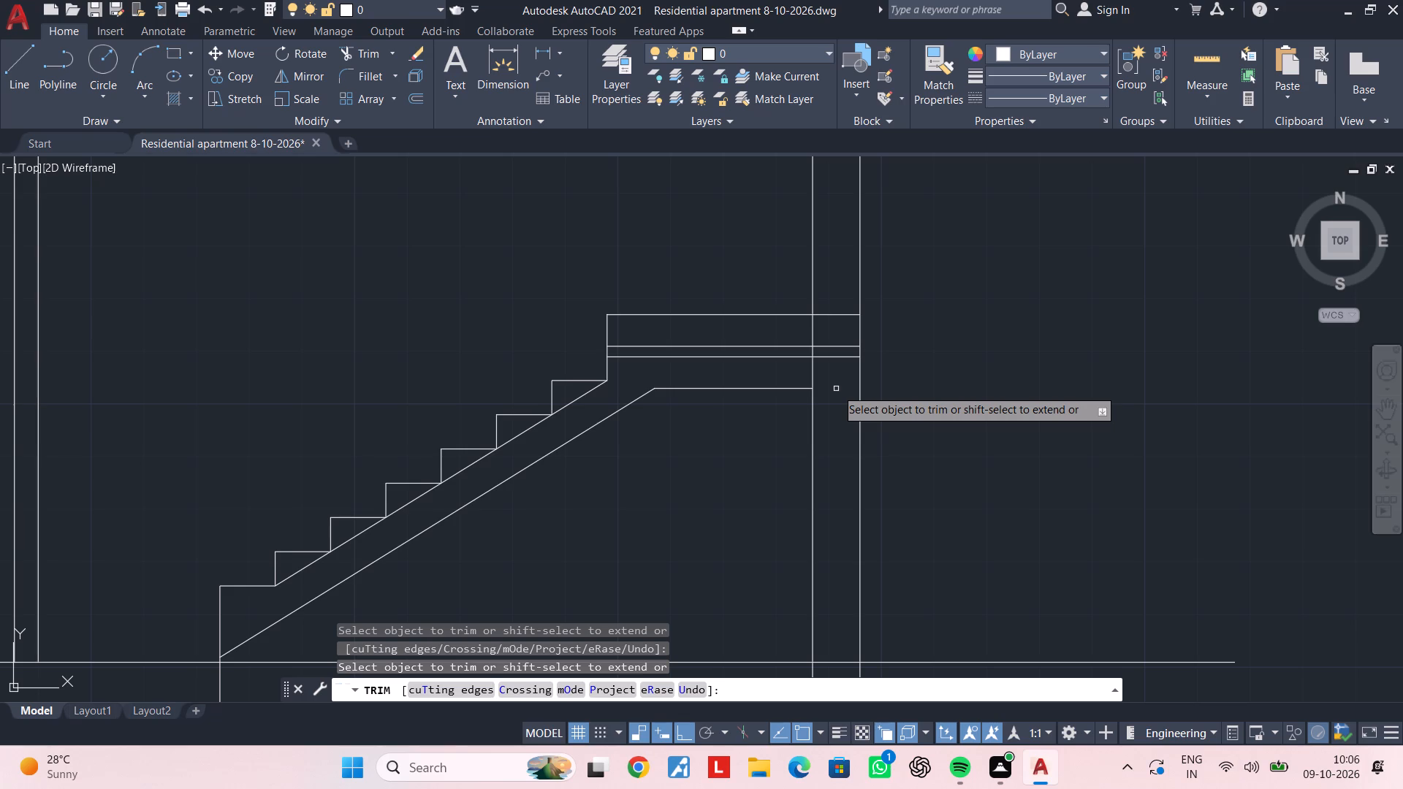
scroll(834, 360, "up", 2)
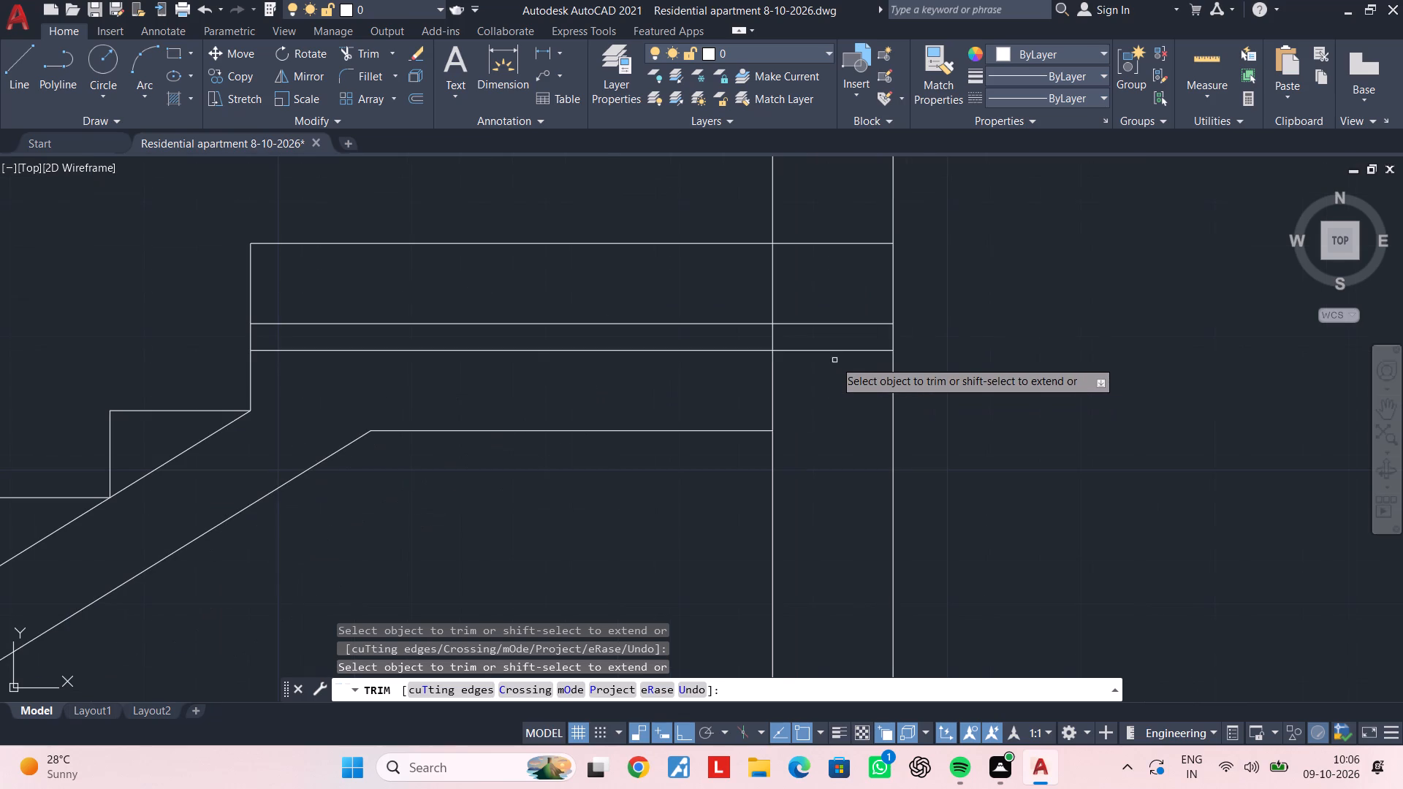
left_click(834, 324)
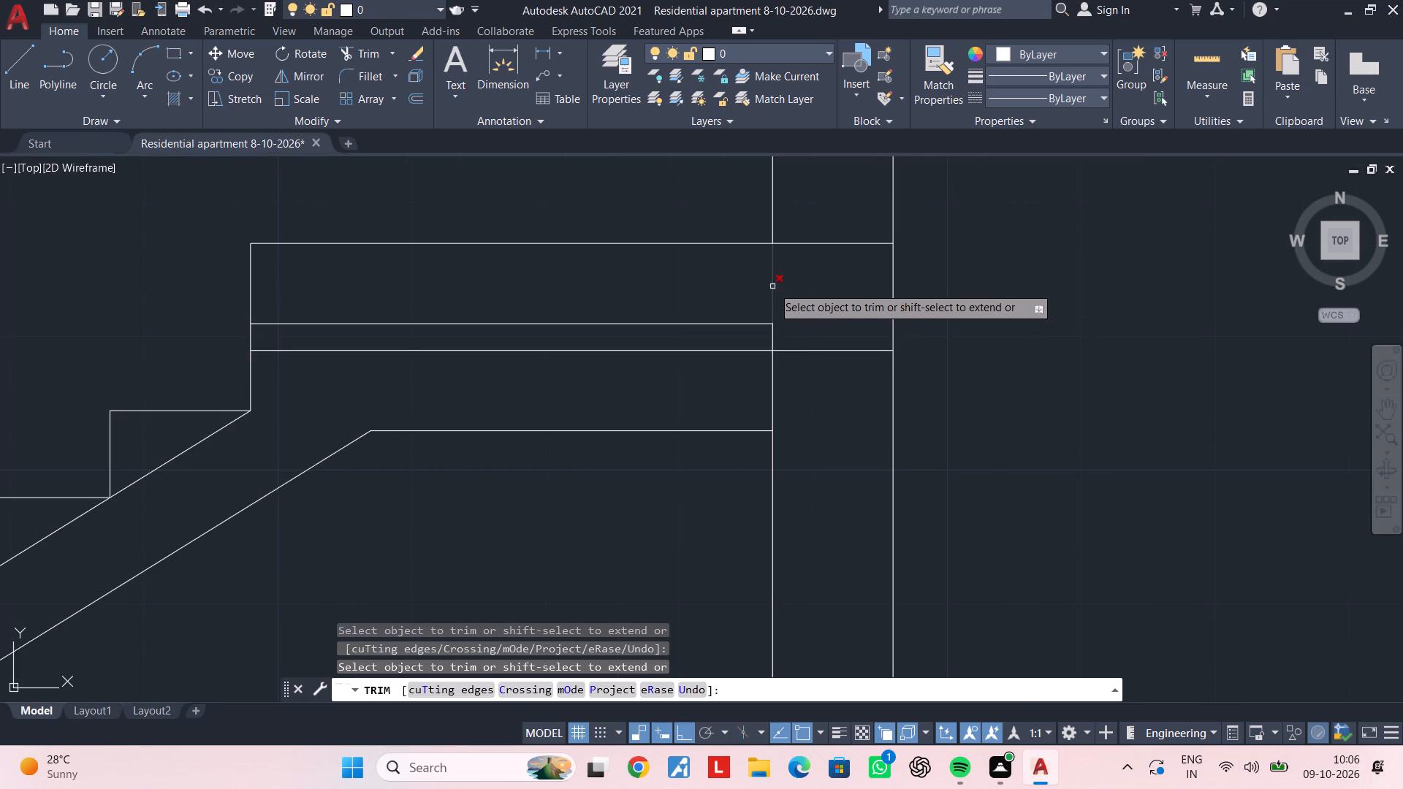
left_click(773, 286)
On the mid-landing one storey below, trim the inner wall line between the top two landing lines and the second line inside the wall.
scroll(762, 301, "down", 3)
middle_click_drag(671, 378, 788, 310)
scroll(785, 332, "down", 2)
middle_click_drag(788, 343, 769, 297)
scroll(814, 430, "up", 3)
scroll(768, 360, "up", 1)
left_click(756, 340)
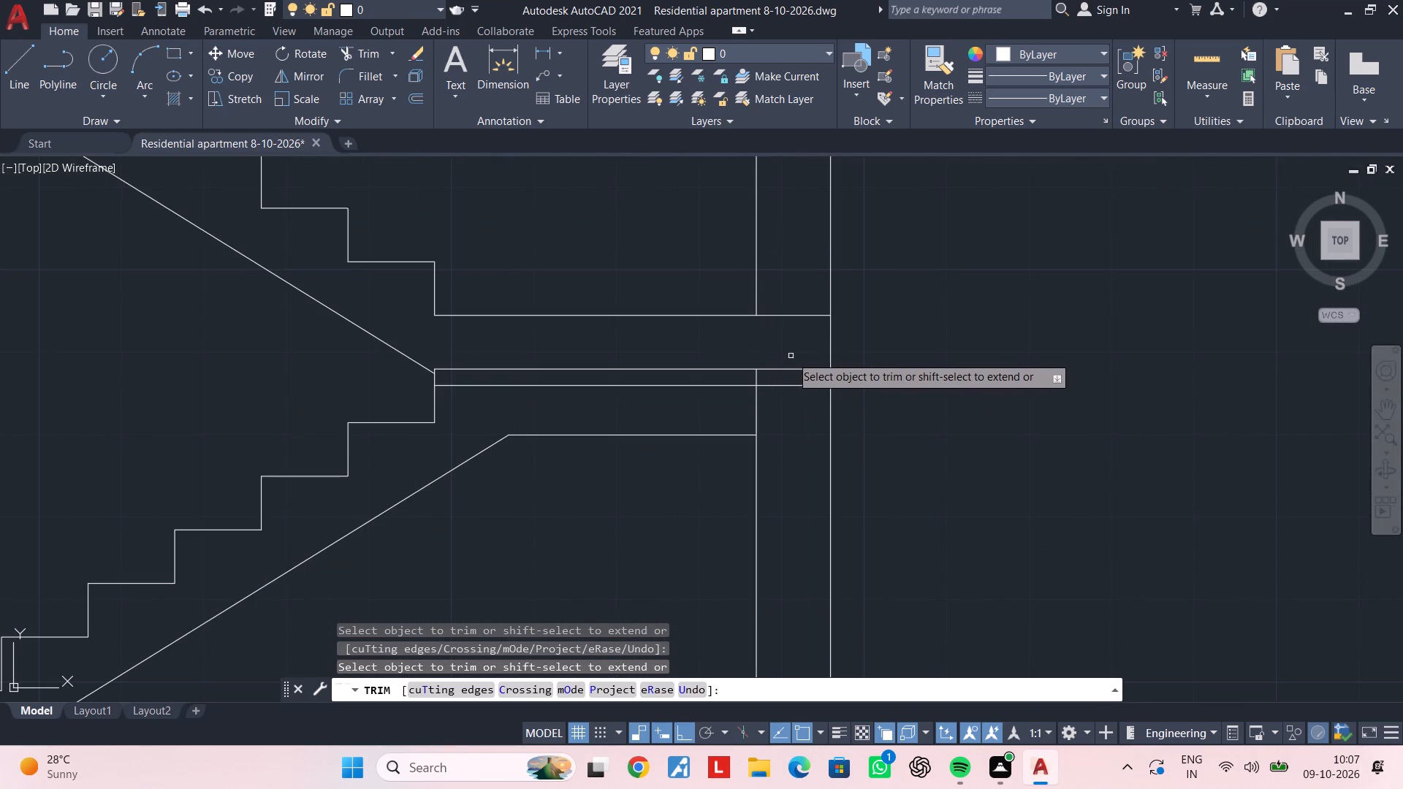
left_click(793, 369)
Examine the mid-landing and wall junctions on the storeys below and compare them with the new landing.
scroll(835, 373, "down", 3)
middle_click_drag(850, 378, 840, 261)
scroll(837, 525, "up", 1)
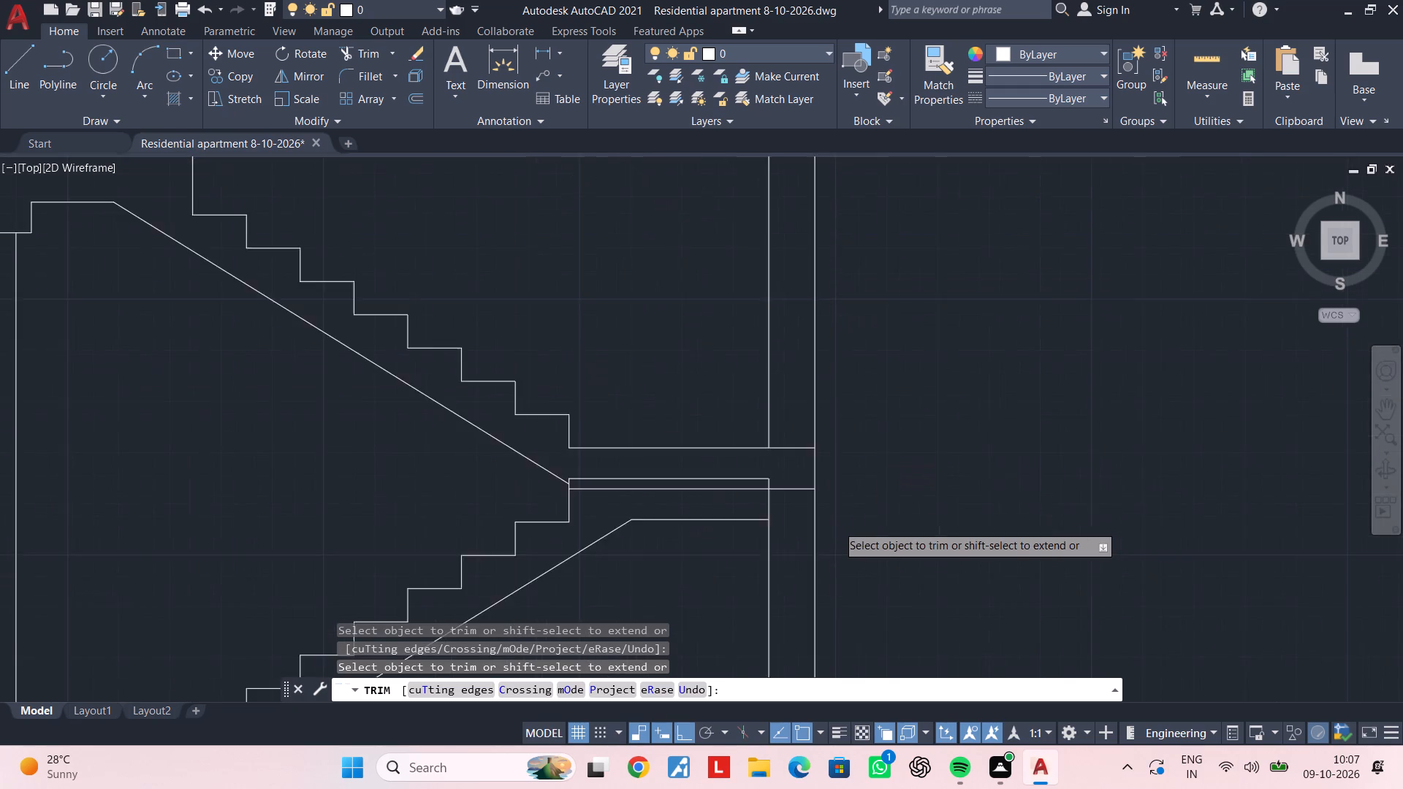
scroll(837, 525, "up", 2)
scroll(837, 525, "down", 4)
middle_click_drag(855, 503, 870, 357)
middle_click_drag(880, 377, 886, 514)
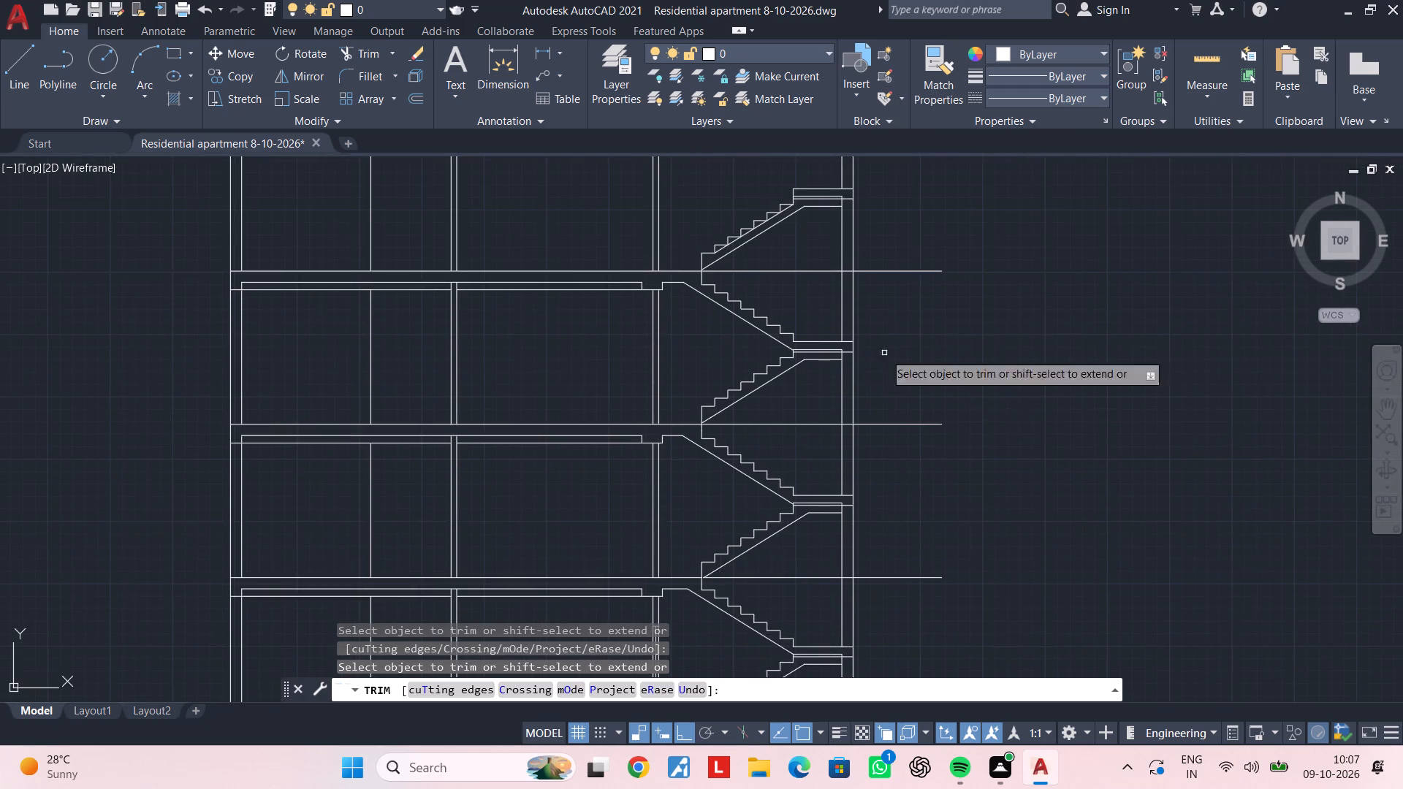
middle_click_drag(881, 315, 895, 456)
key("Escape")
Start a polyline at the new mid-landing's top corner and draw two steps rising towards the floor slab, with 6.5" risers and 10.5" treads.
scroll(826, 362, "up", 1)
middle_click(826, 362)
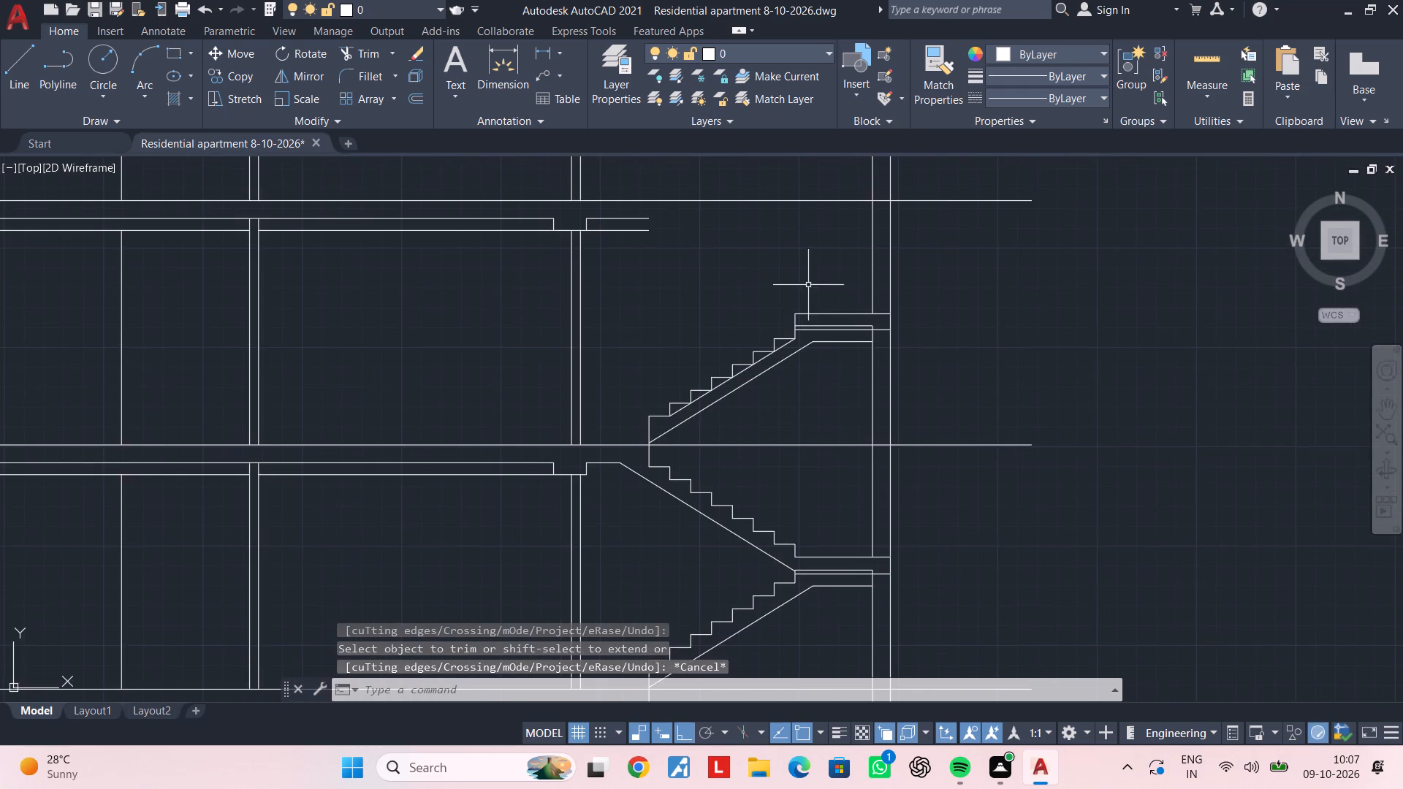
middle_click_drag(808, 285, 808, 416)
scroll(805, 439, "up", 3)
middle_click_drag(788, 426, 822, 381)
key("Escape")
scroll(815, 340, "down", 1)
middle_click_drag(815, 340, 805, 437)
key("Escape")
key("Escape")
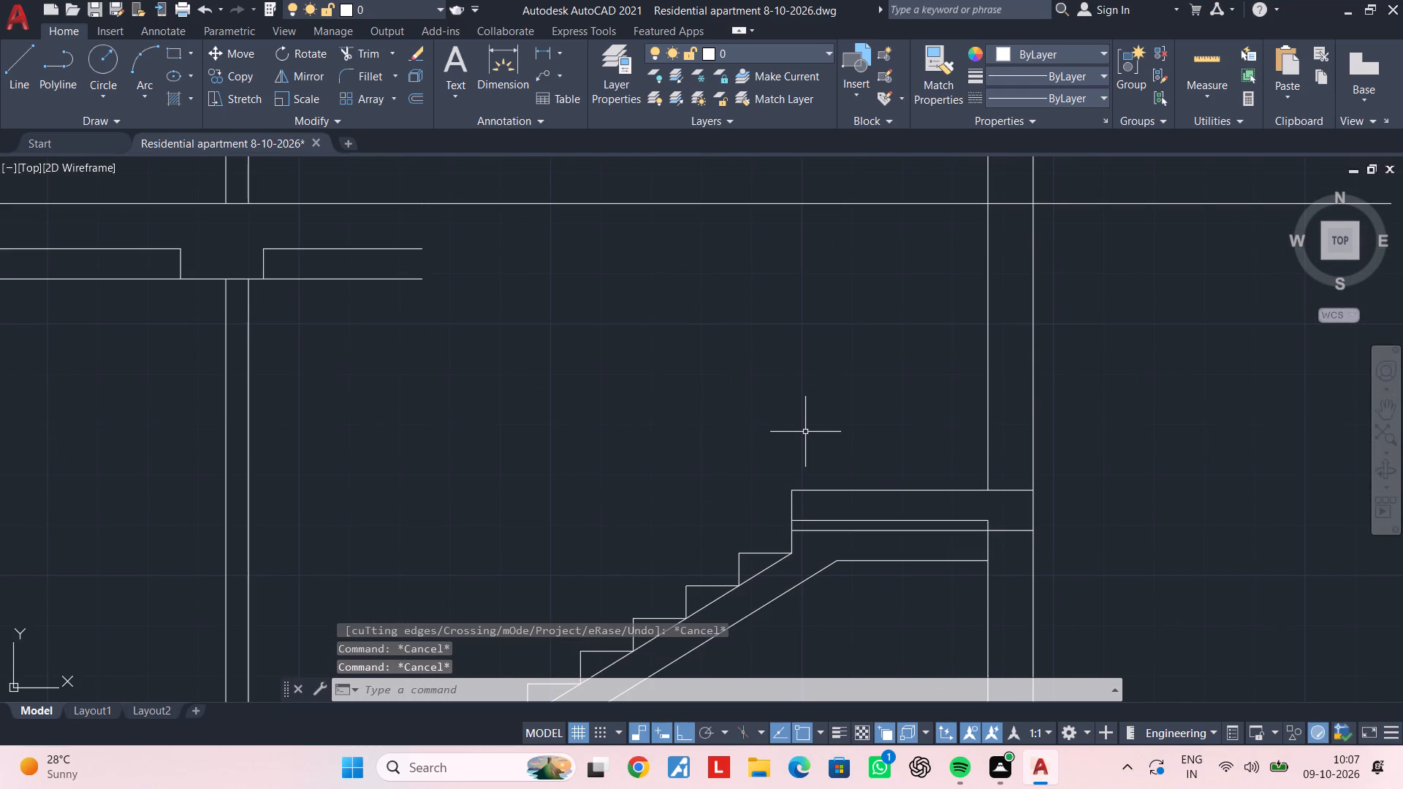
type("pl")
key("space")
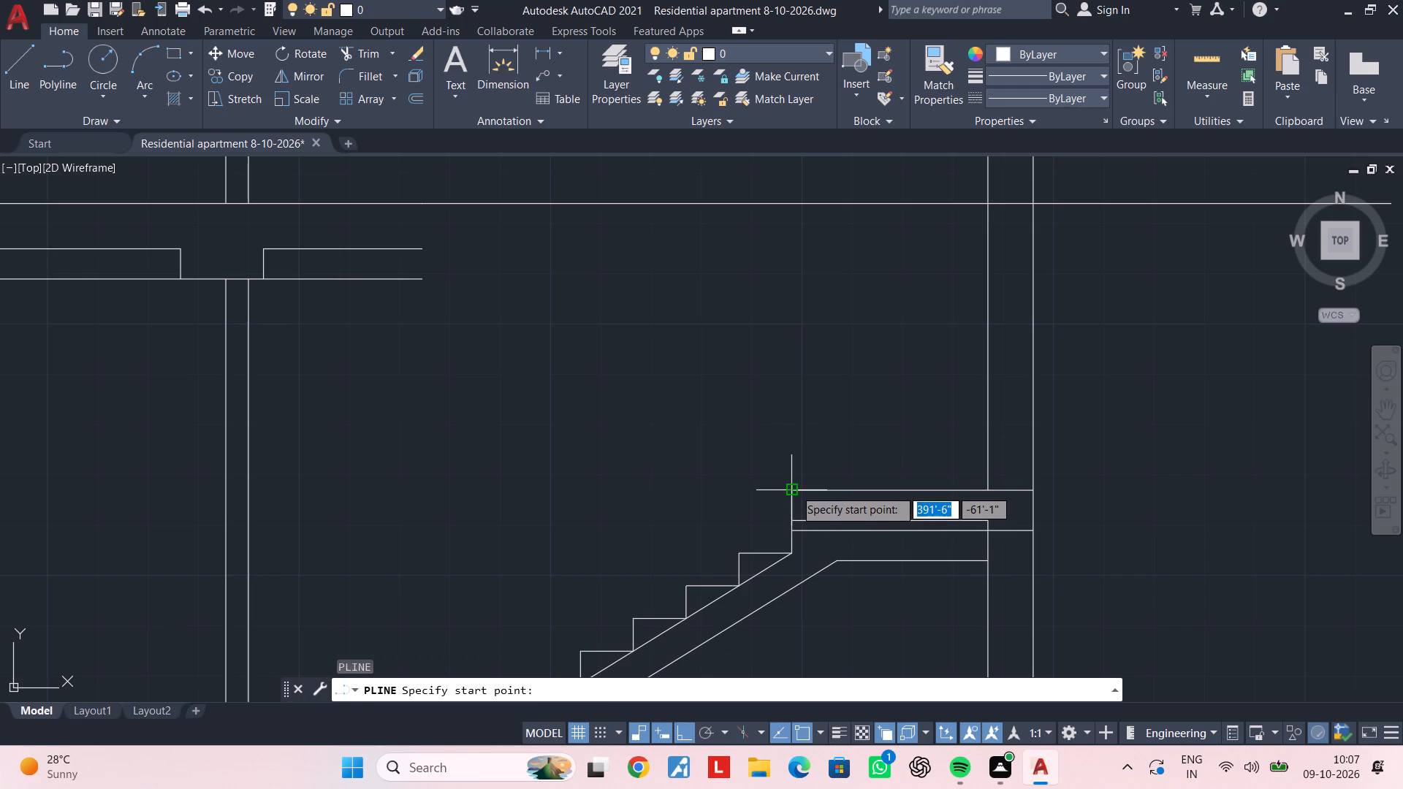
left_click(794, 489)
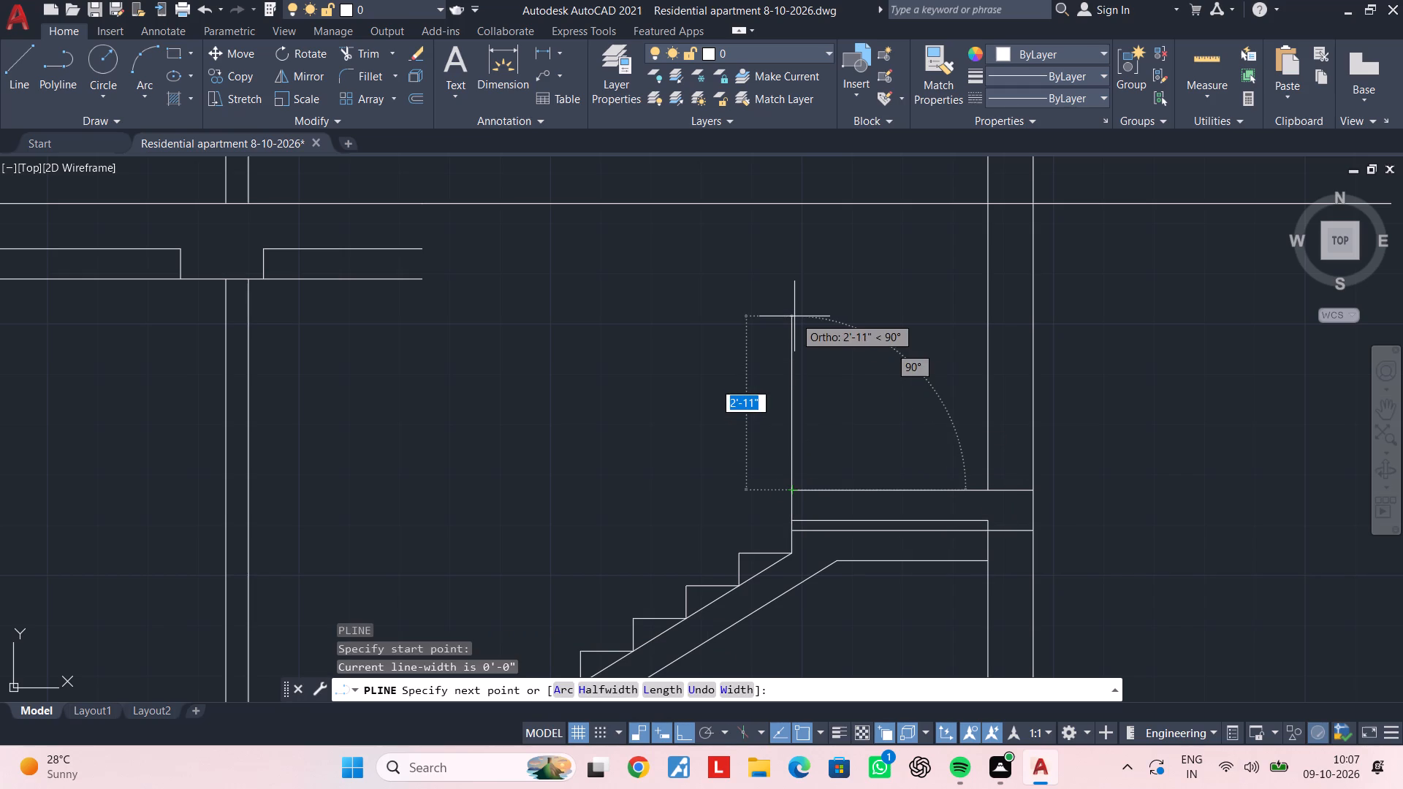
type("6.5\"")
key("Return")
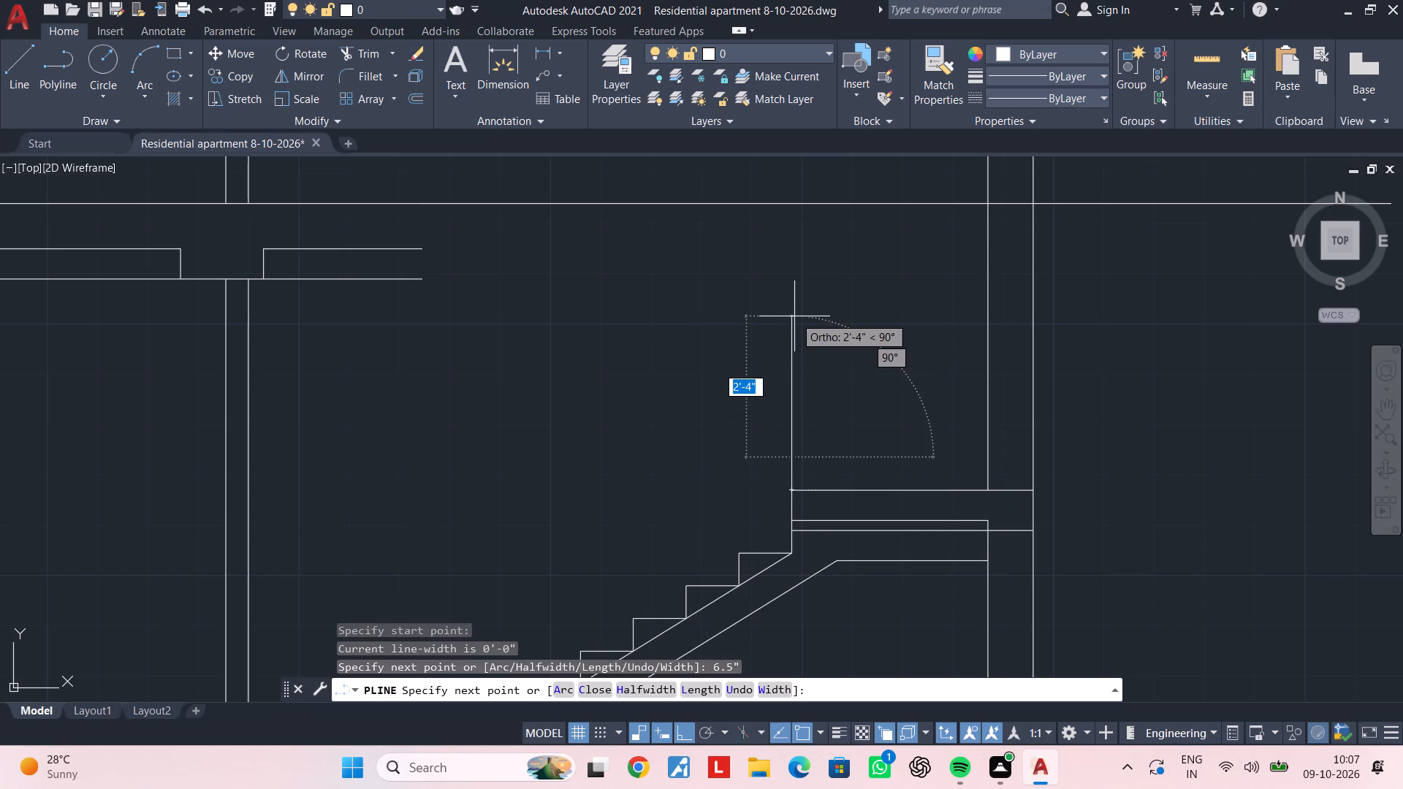
type("10.5\"")
key("Return")
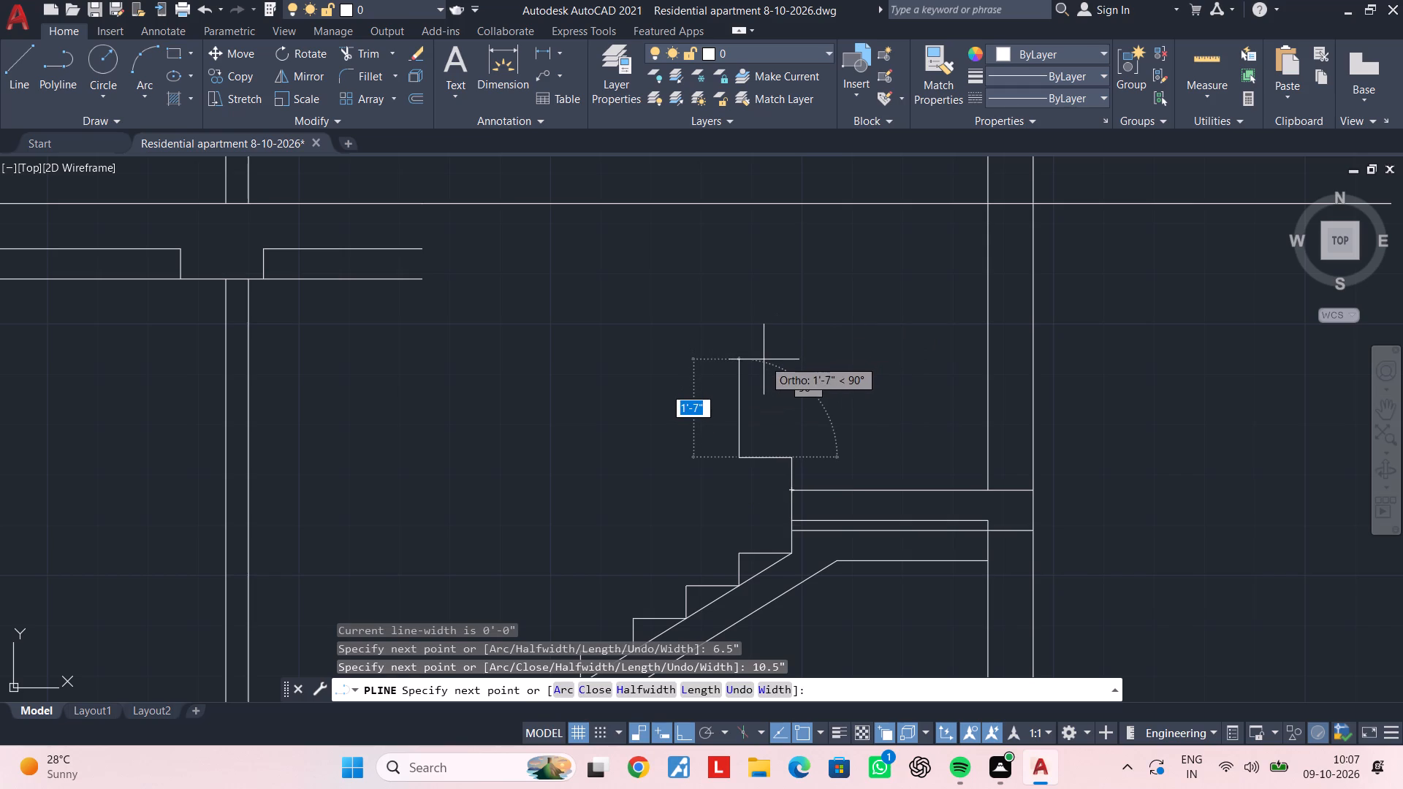
type("6.5\"")
key("Return")
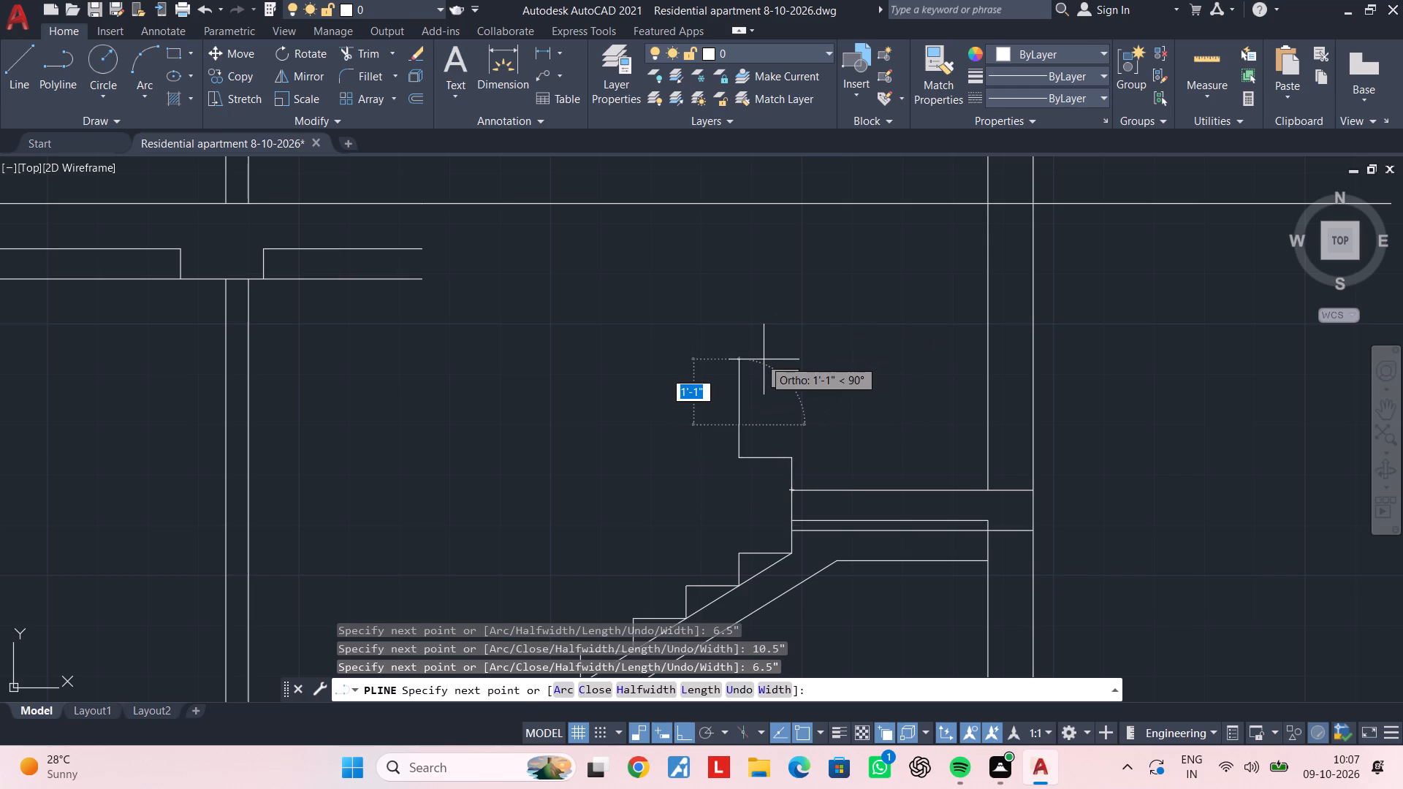
type("10.5\"")
key("Return")
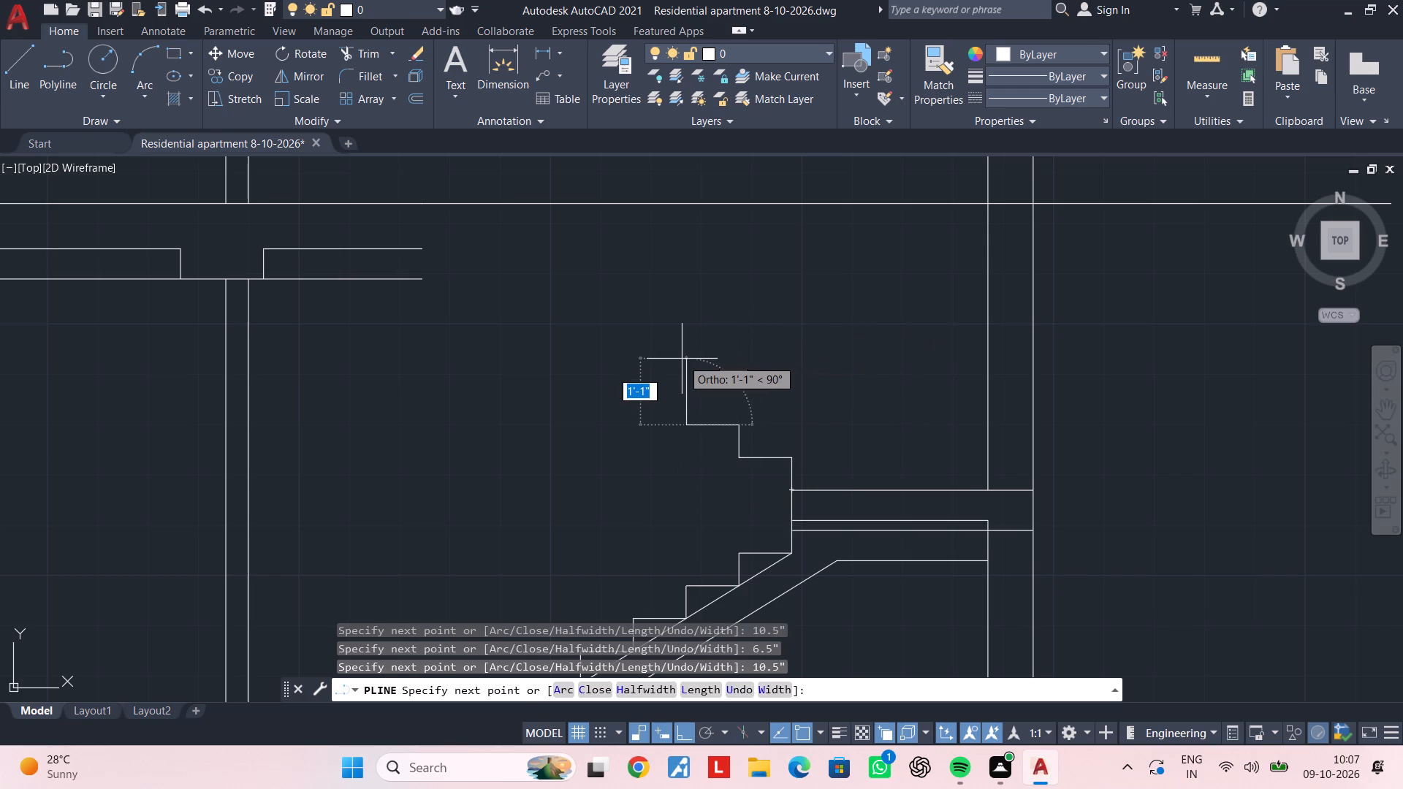
Continue the stair polyline with three more steps, each with a 6.5" riser and a 10.5" tread.
type("6.5\"")
key("Return")
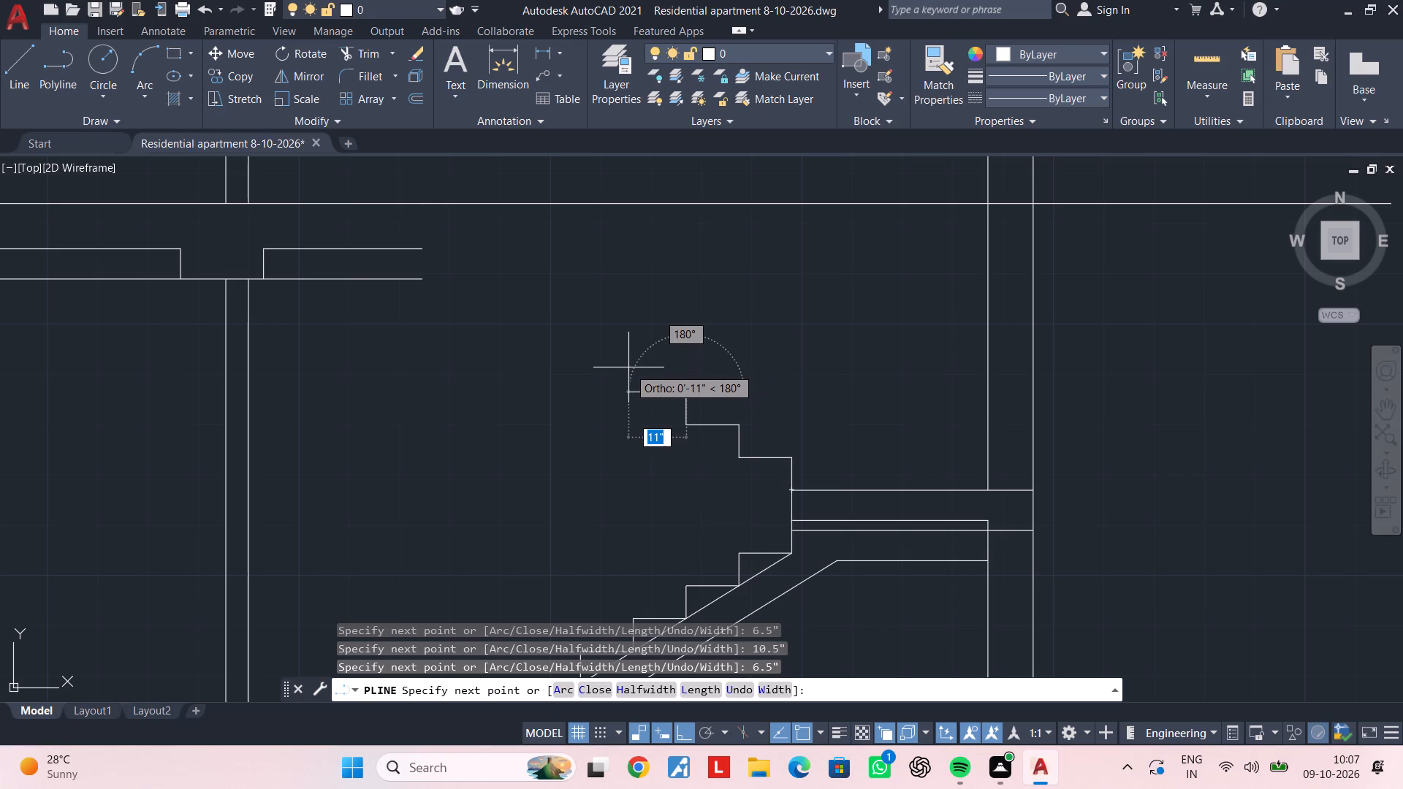
type("10.5\"")
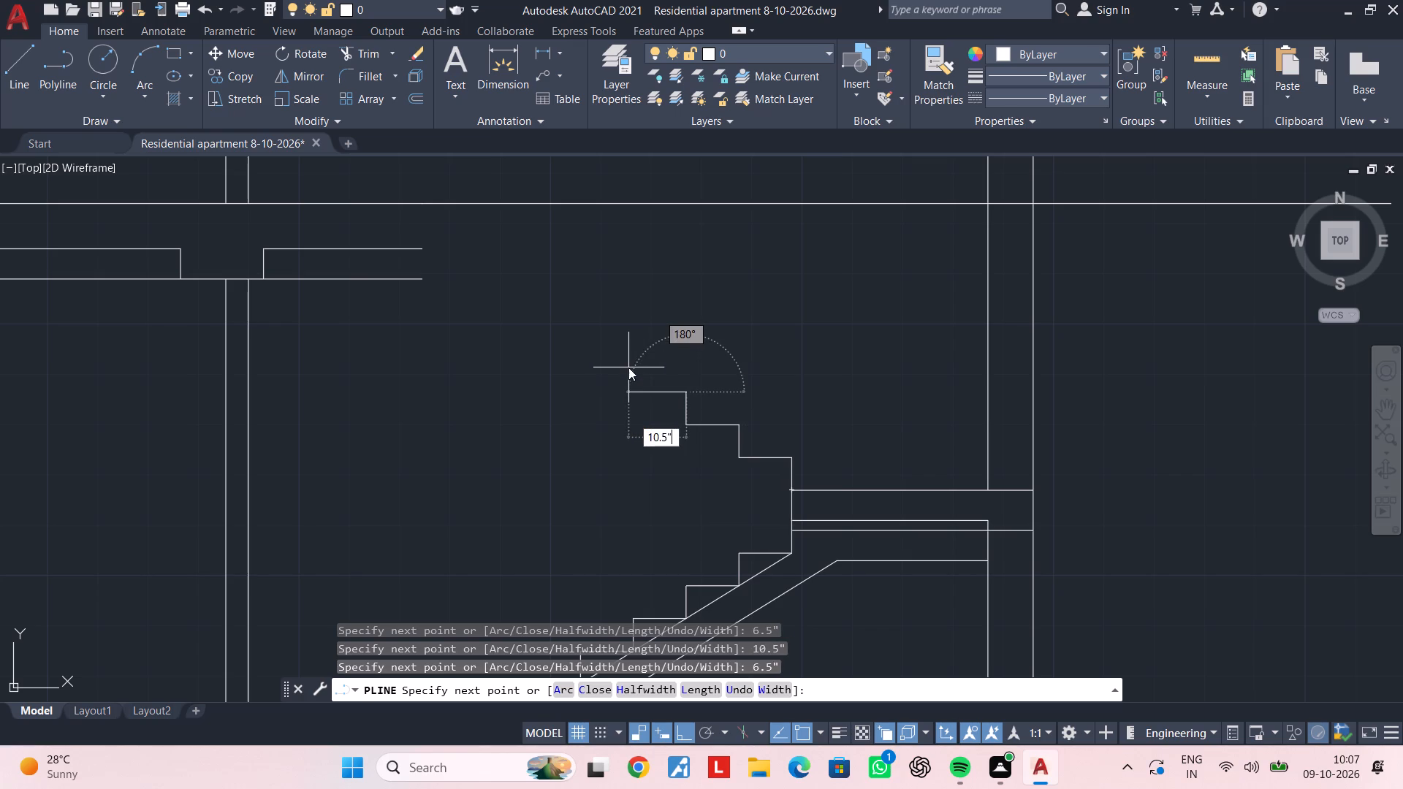
key("Return")
type("6.5\"")
key("Return")
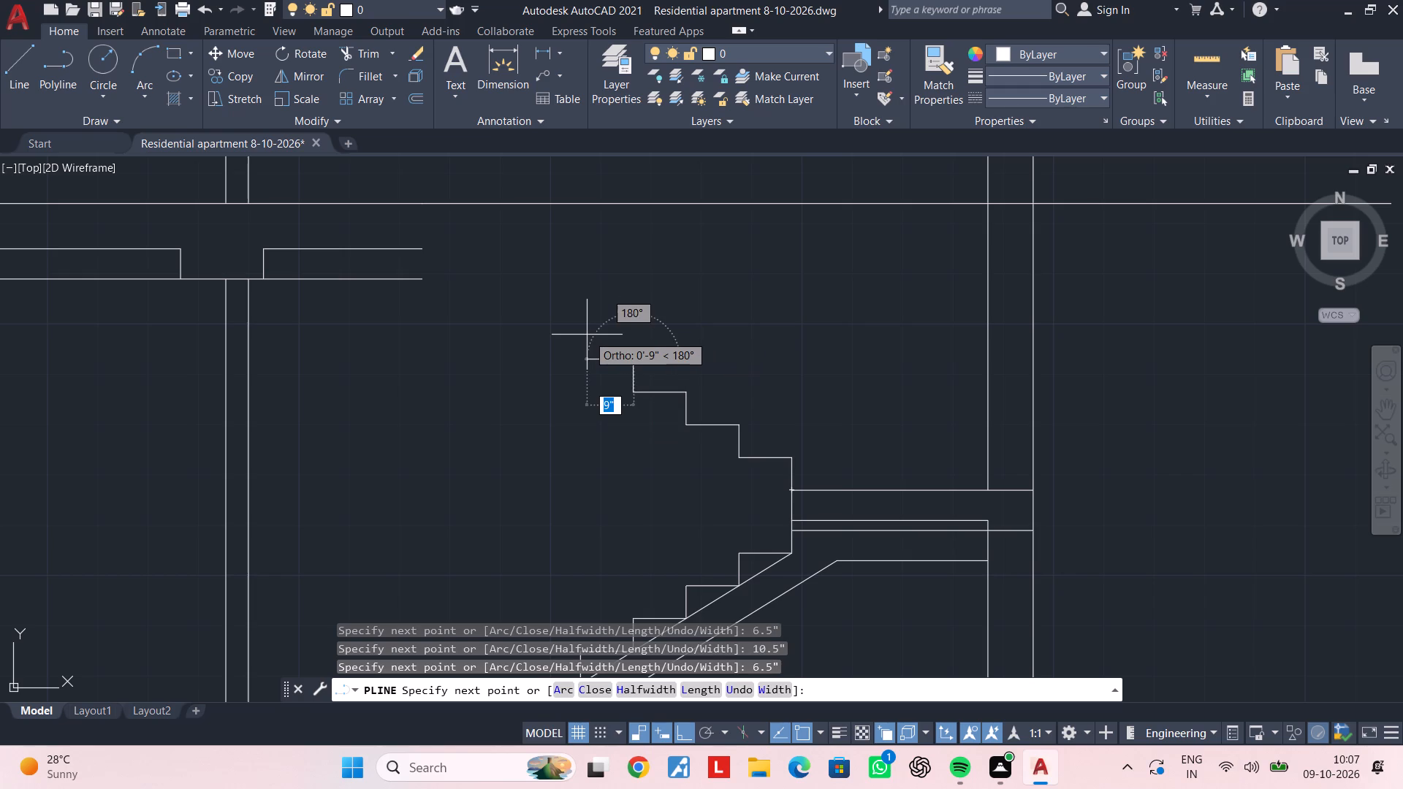
type("10.5\"")
key("Return")
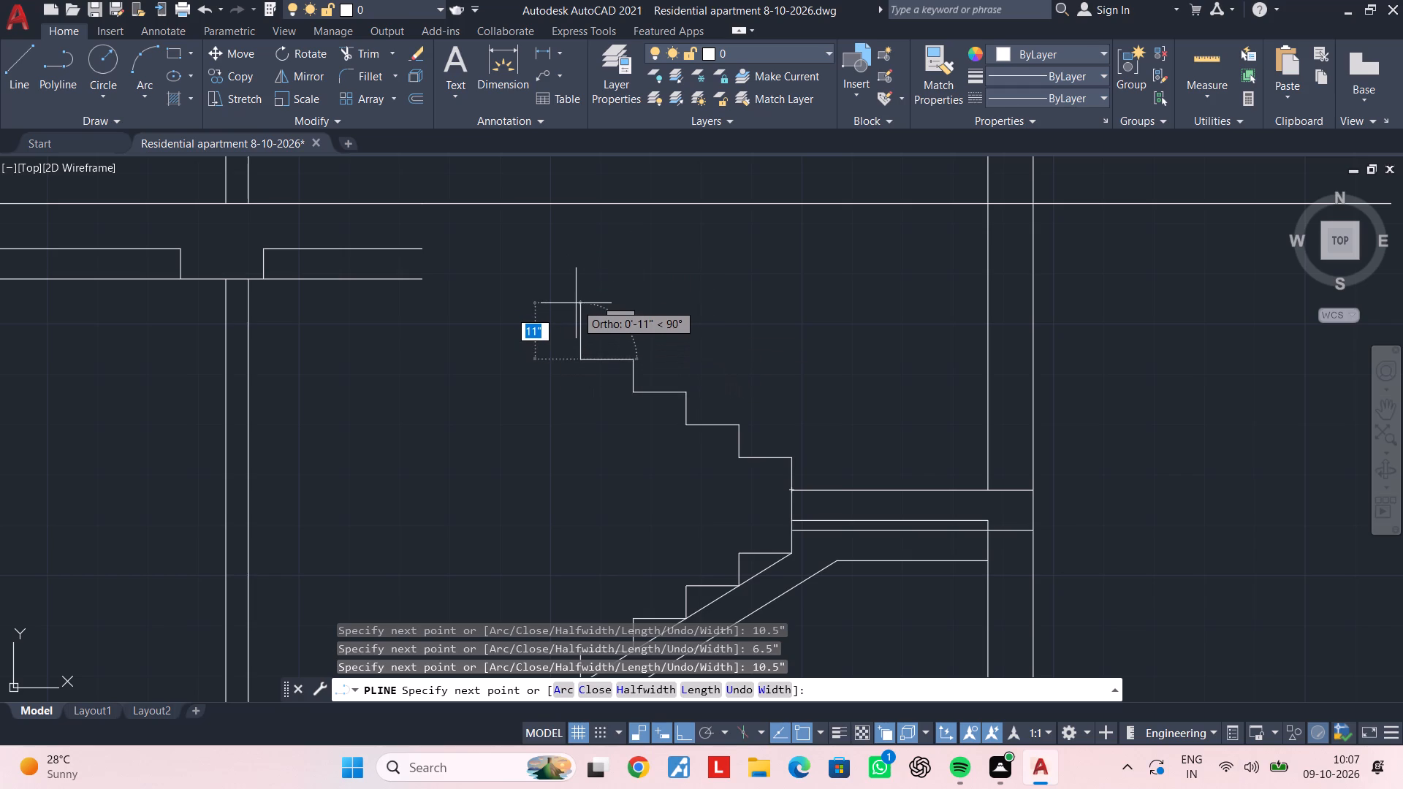
type("6.5\"")
key("Return")
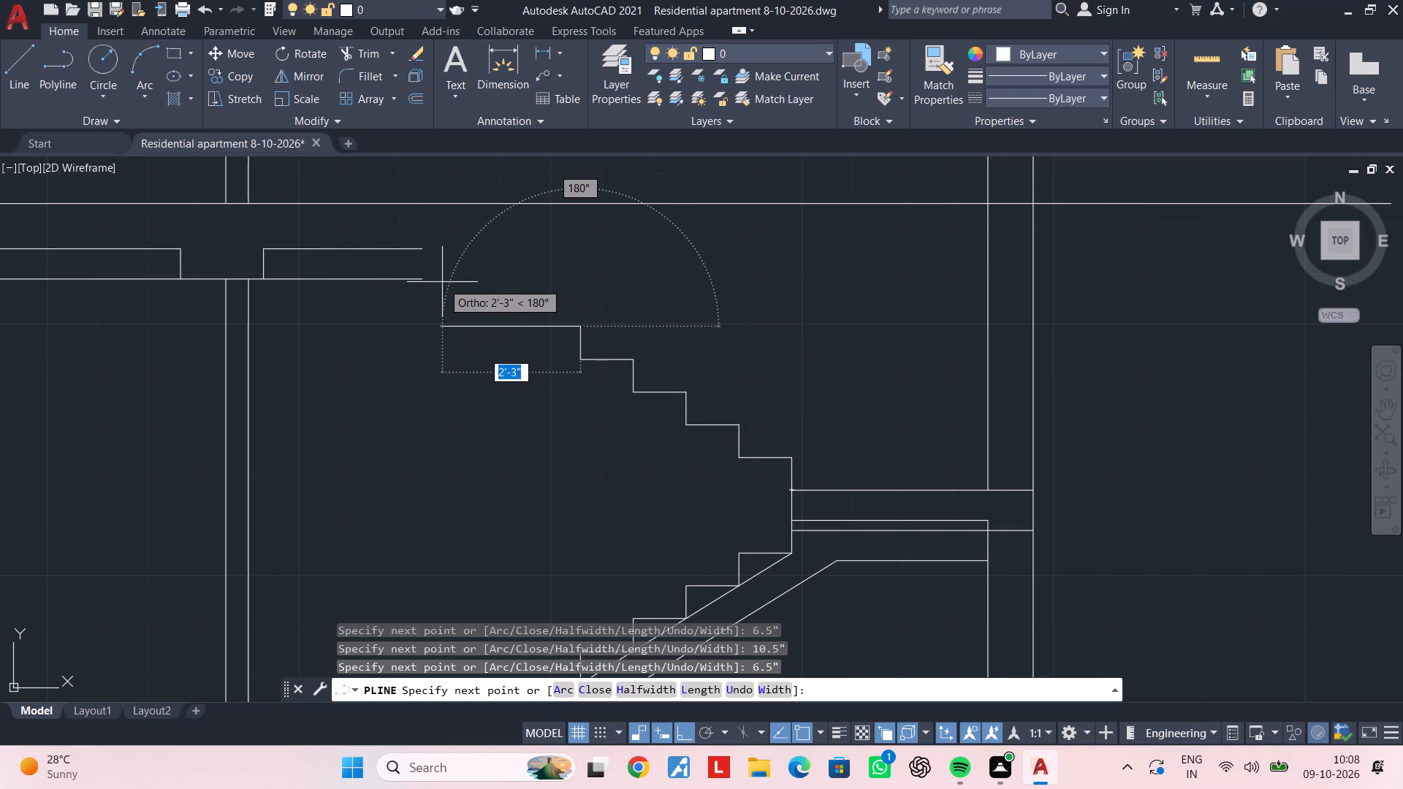
type("10.5\"")
key("Return")
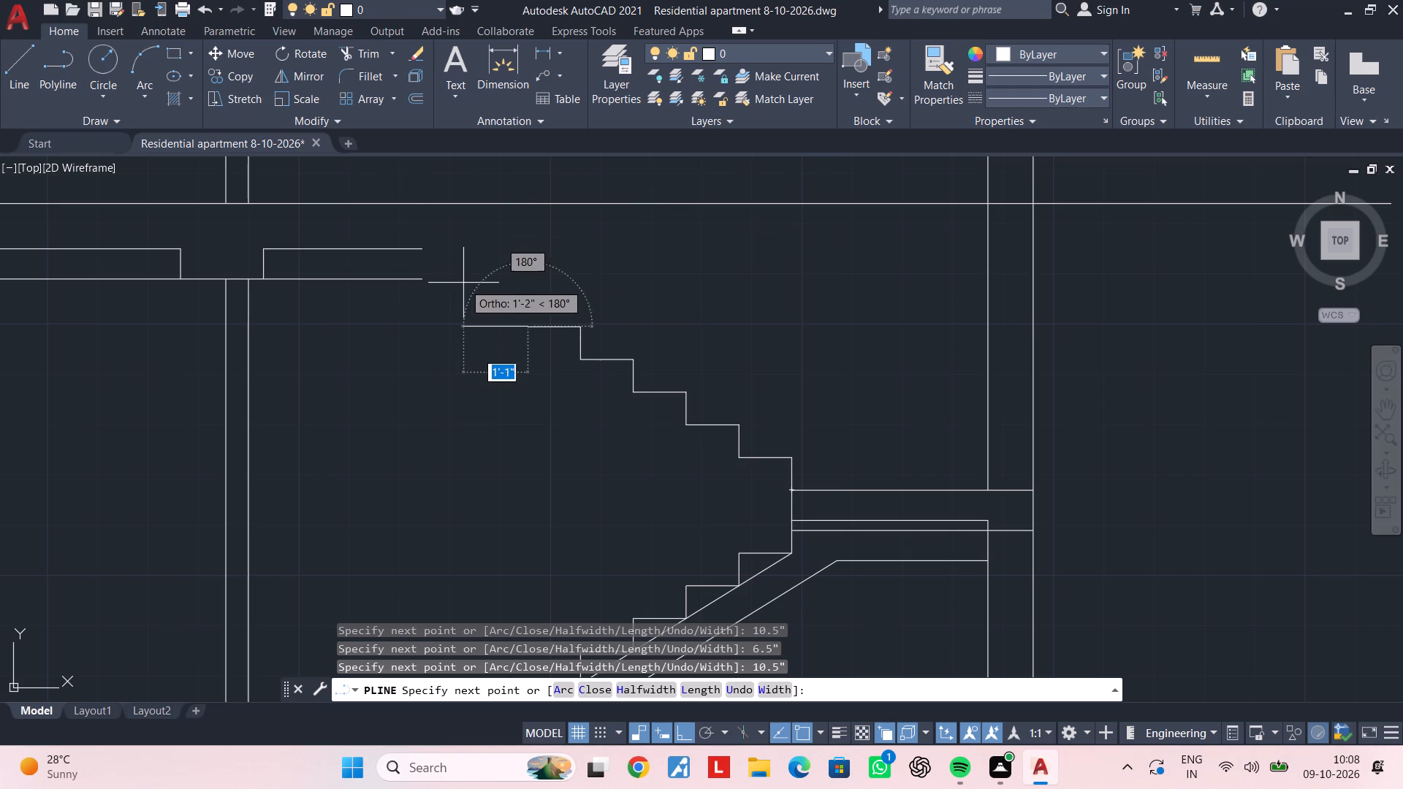
Continue the stair polyline with another 6.5" riser and 10.5" tread, followed by a further 6.5" riser towards the floor slab.
type("6.5\"")
key("Return")
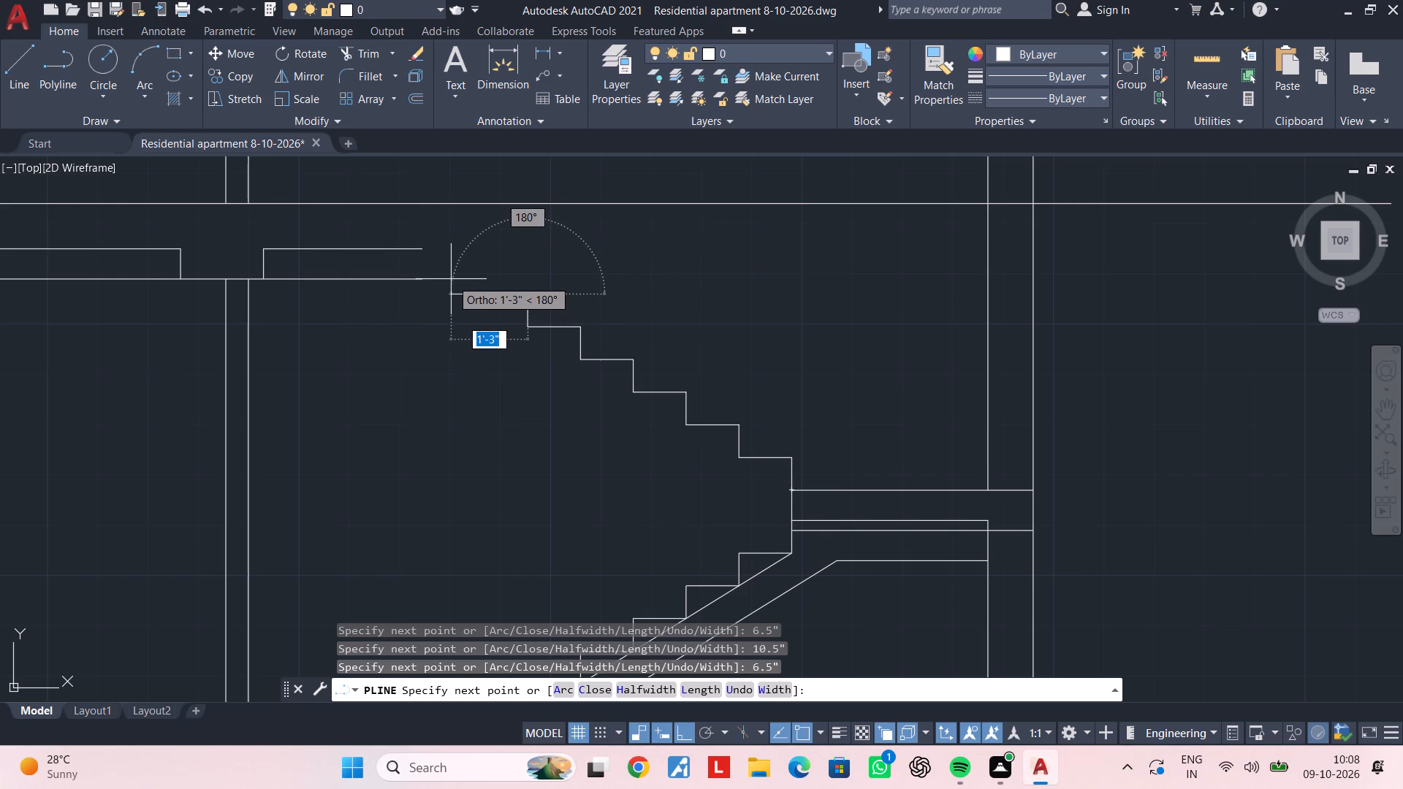
scroll(451, 279, "up", 1)
type("10.5\"")
key("Return")
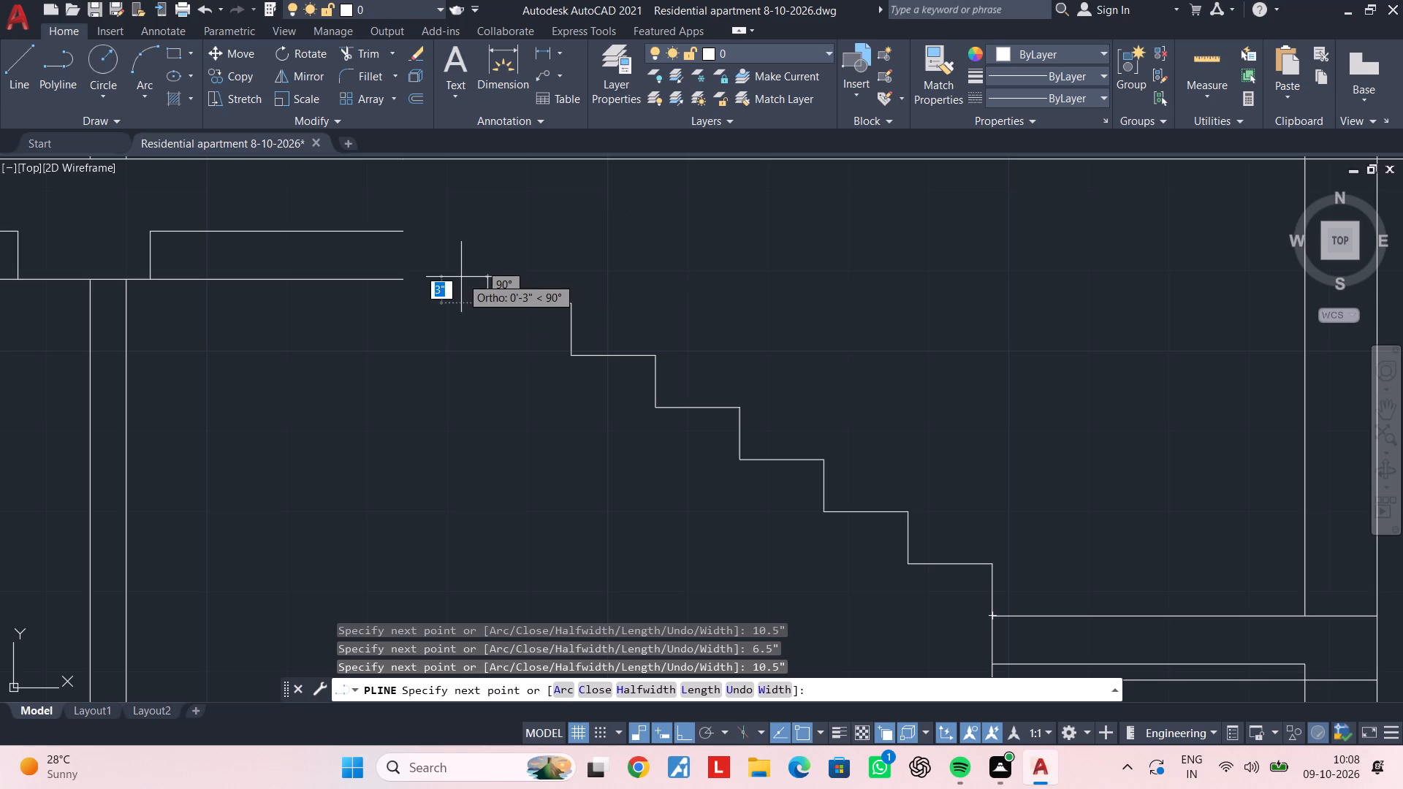
middle_click_drag(499, 242, 487, 370)
scroll(483, 368, "down", 2)
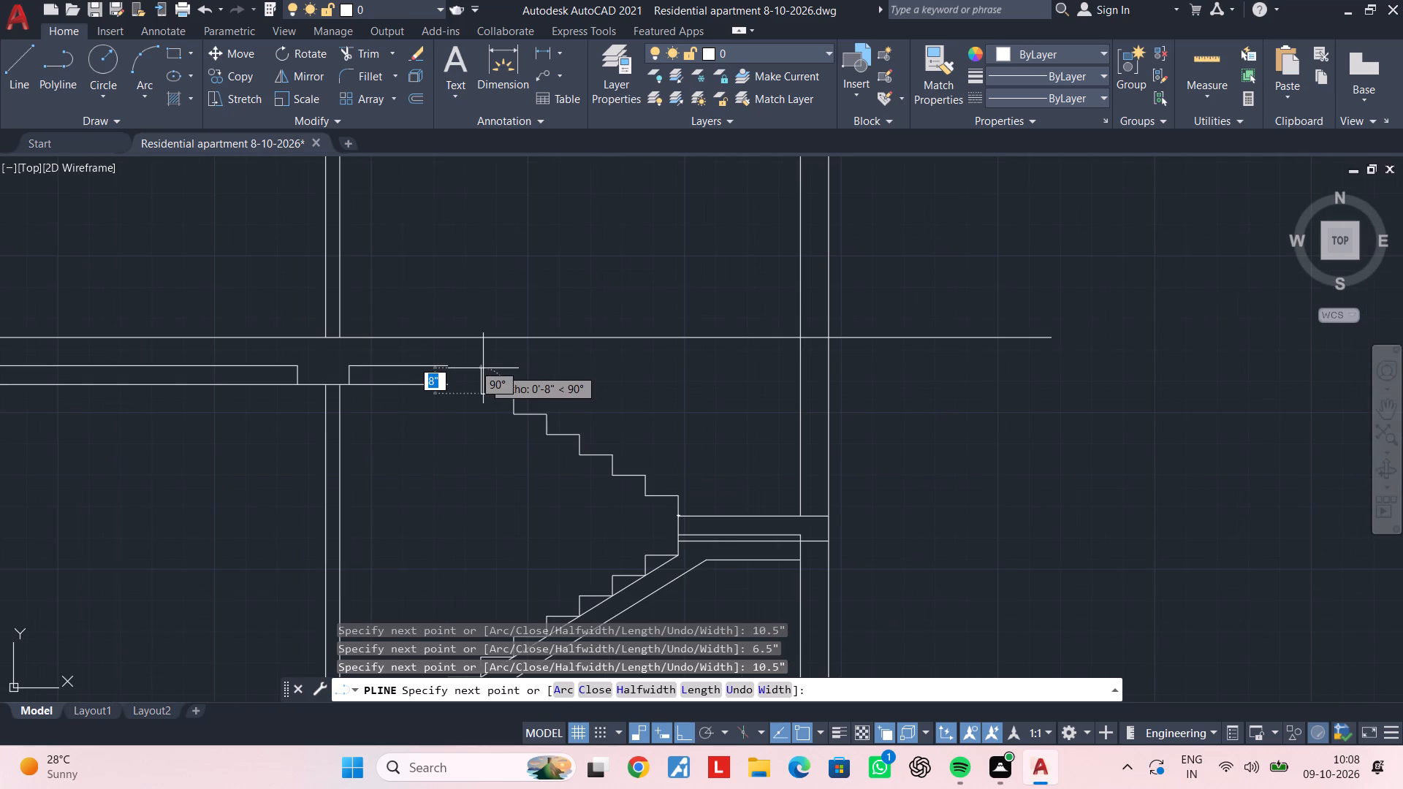
scroll(479, 356, "up", 2)
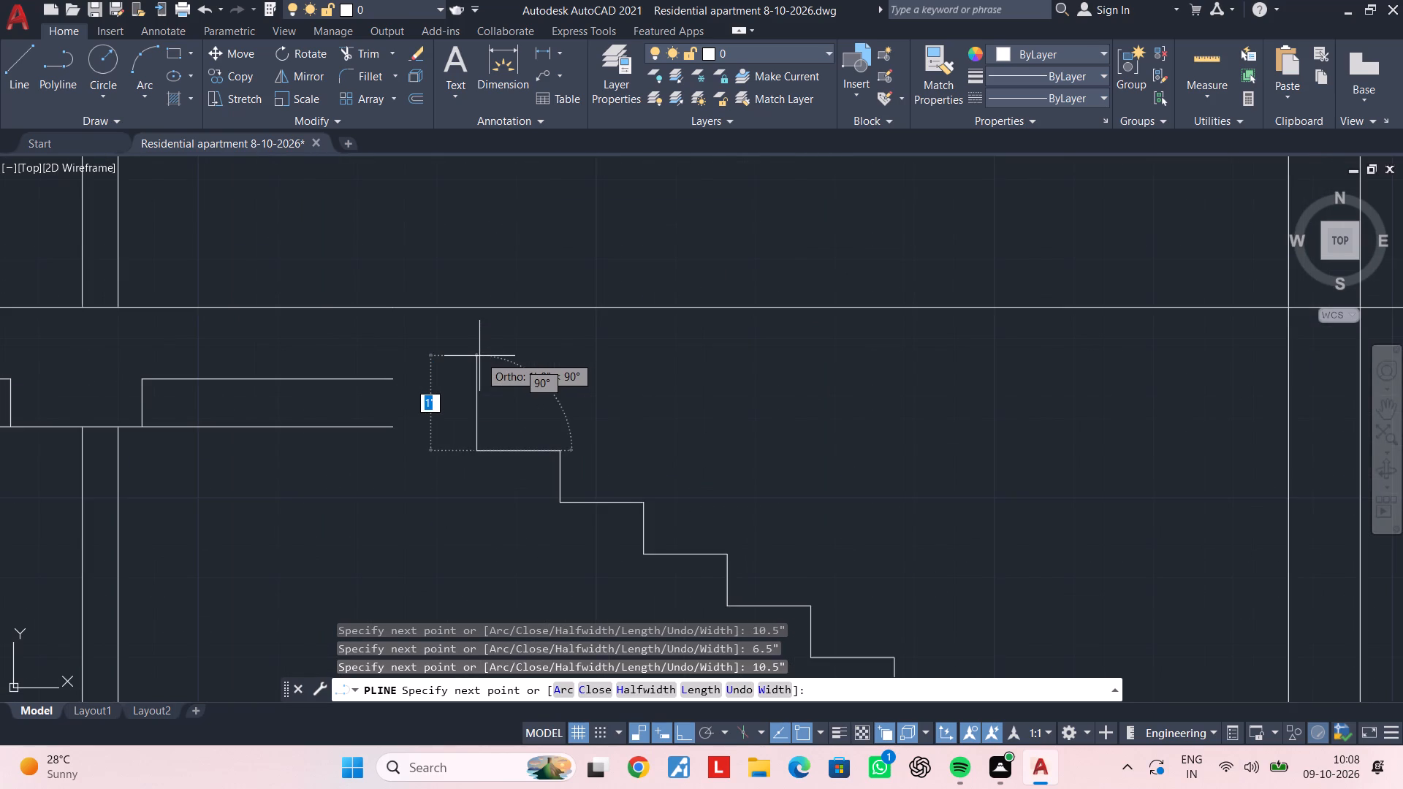
type("6.5\"")
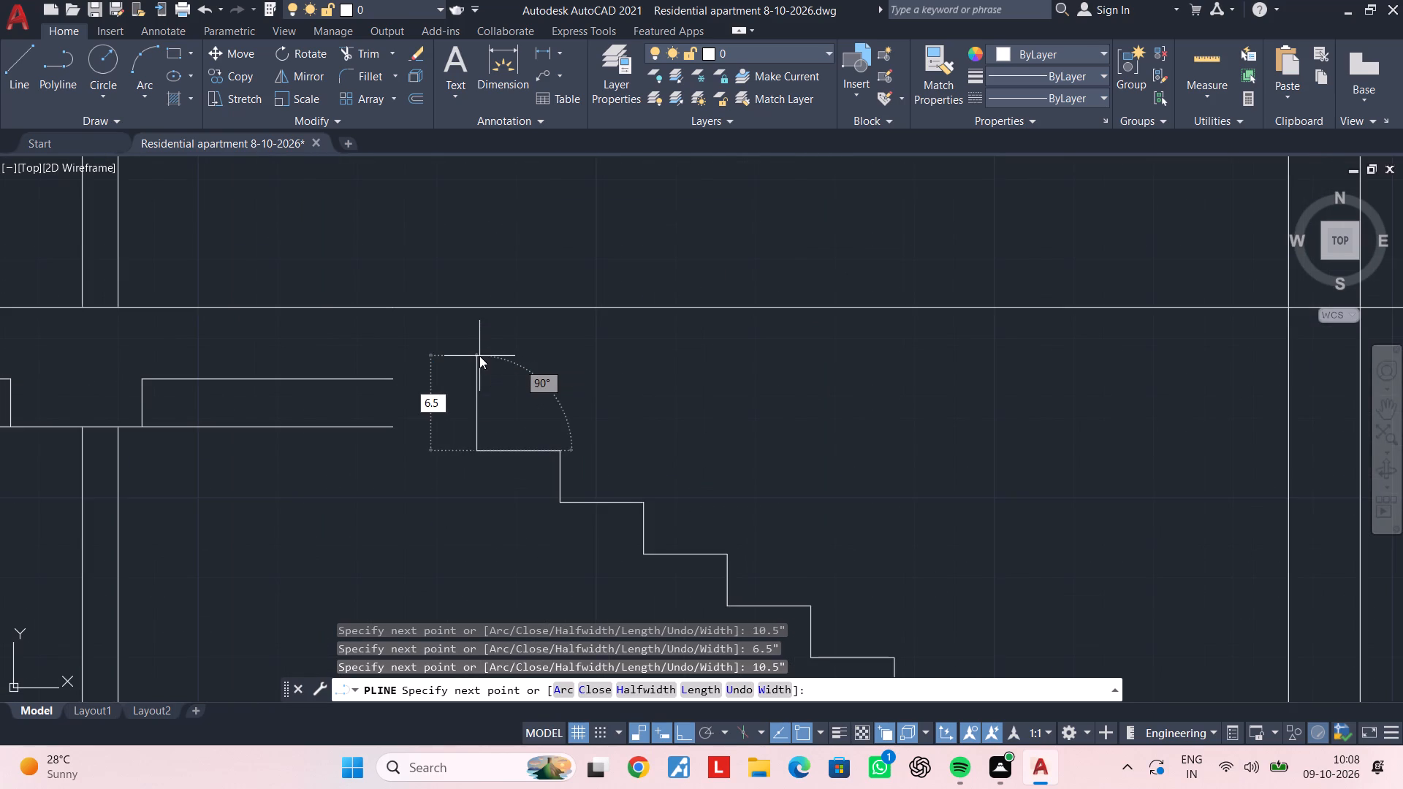
key("Return")
middle_click_drag(398, 362, 984, 447)
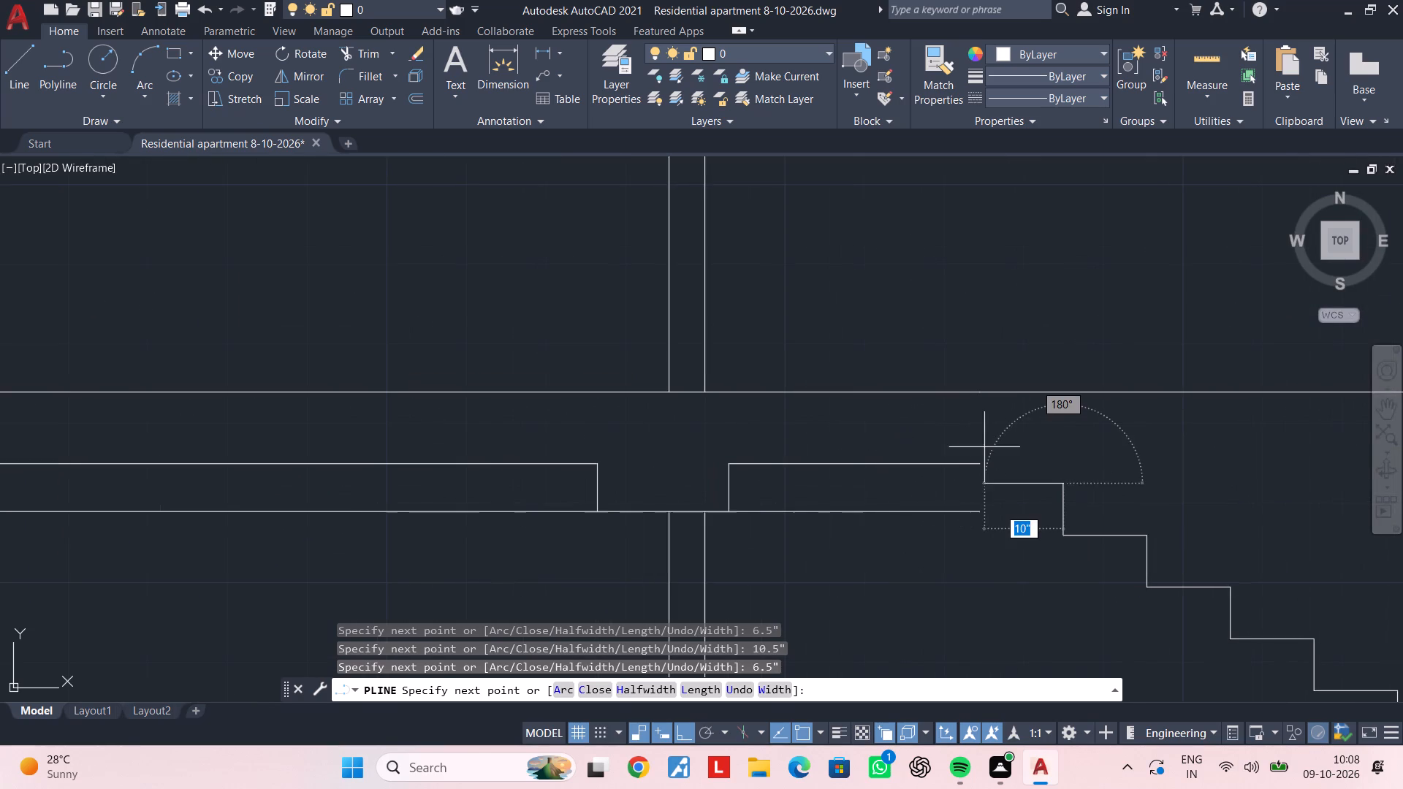
Finish the stair polyline with a 10.5" tread and a last riser up to the floor slab's top line.
middle_click_drag(978, 459, 761, 448)
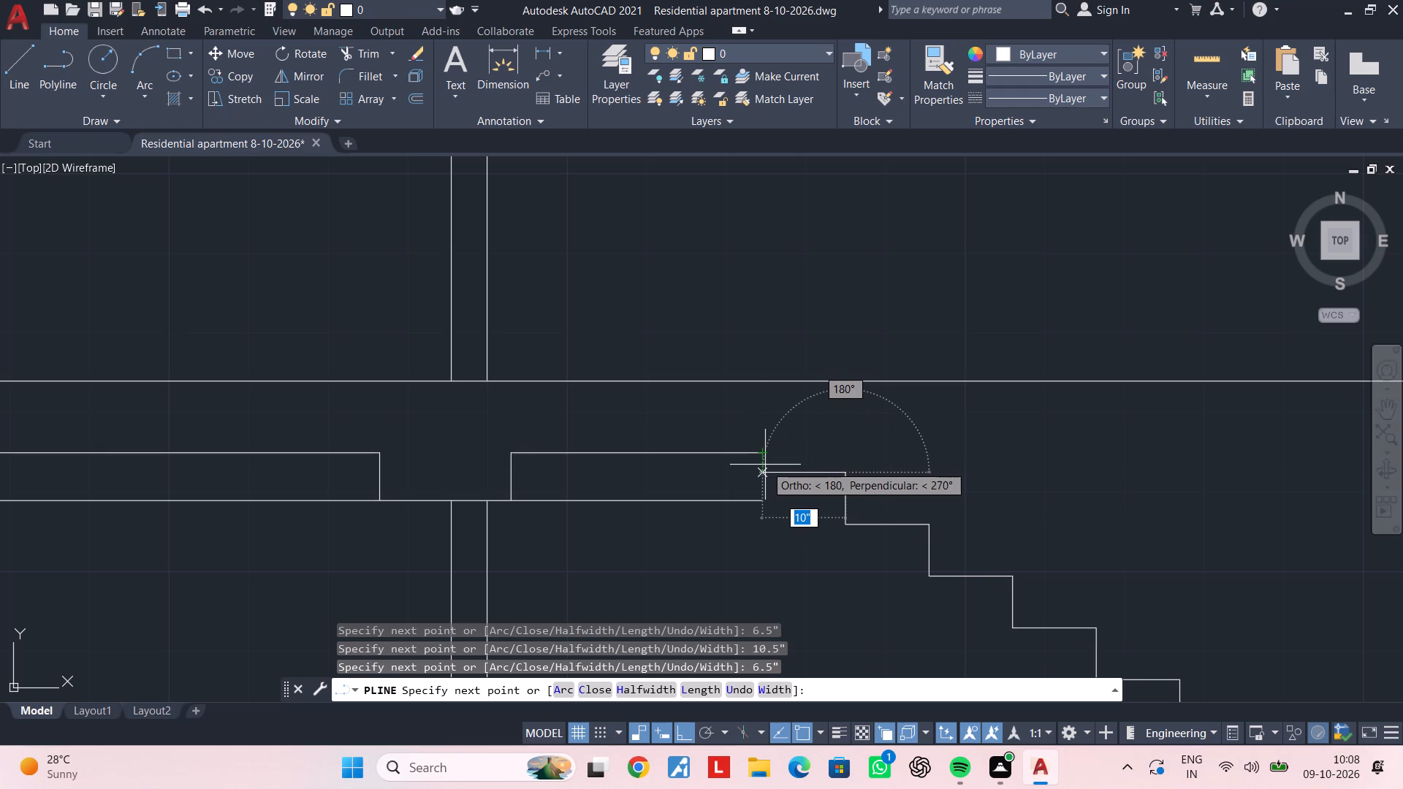
scroll(765, 469, "down", 1)
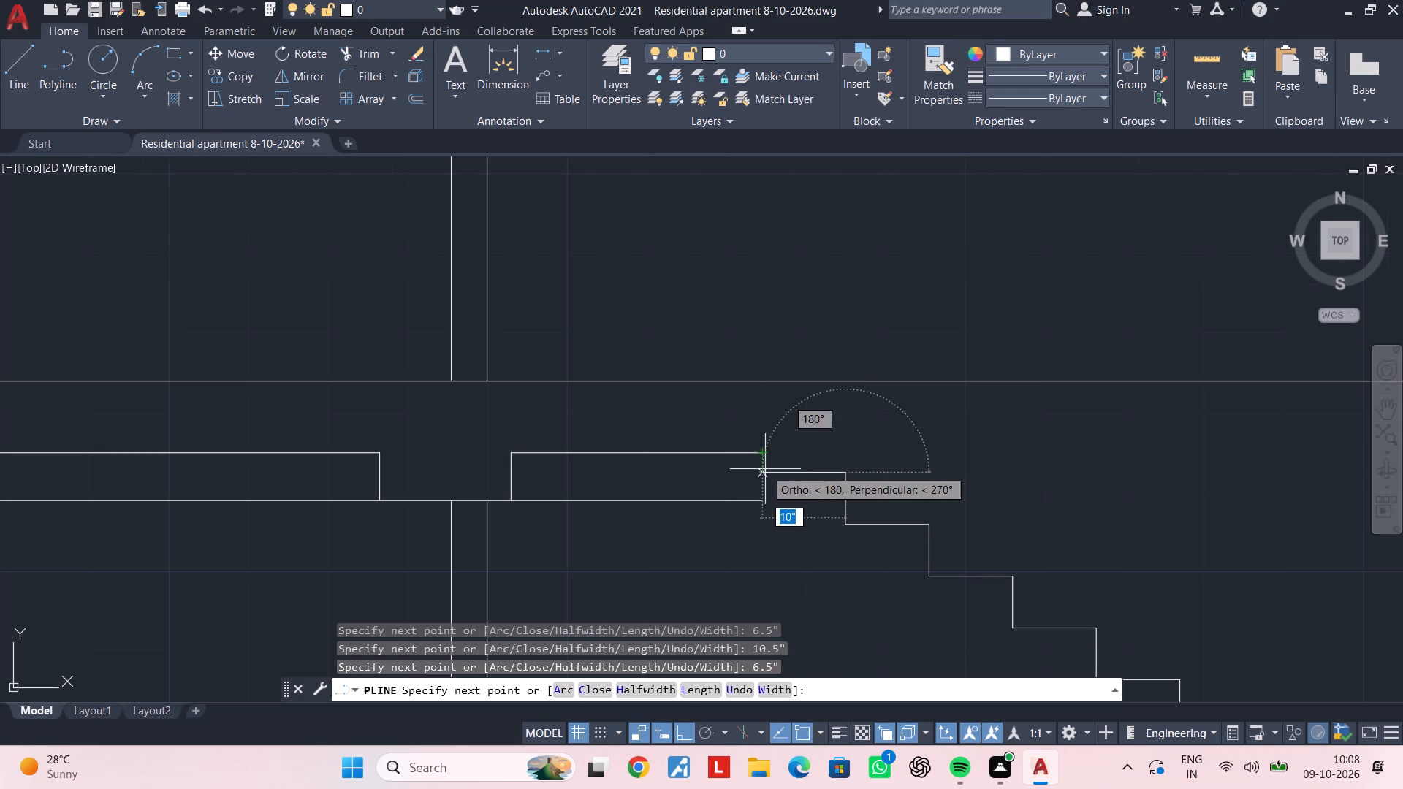
scroll(765, 469, "down", 2)
middle_click_drag(786, 462, 777, 362)
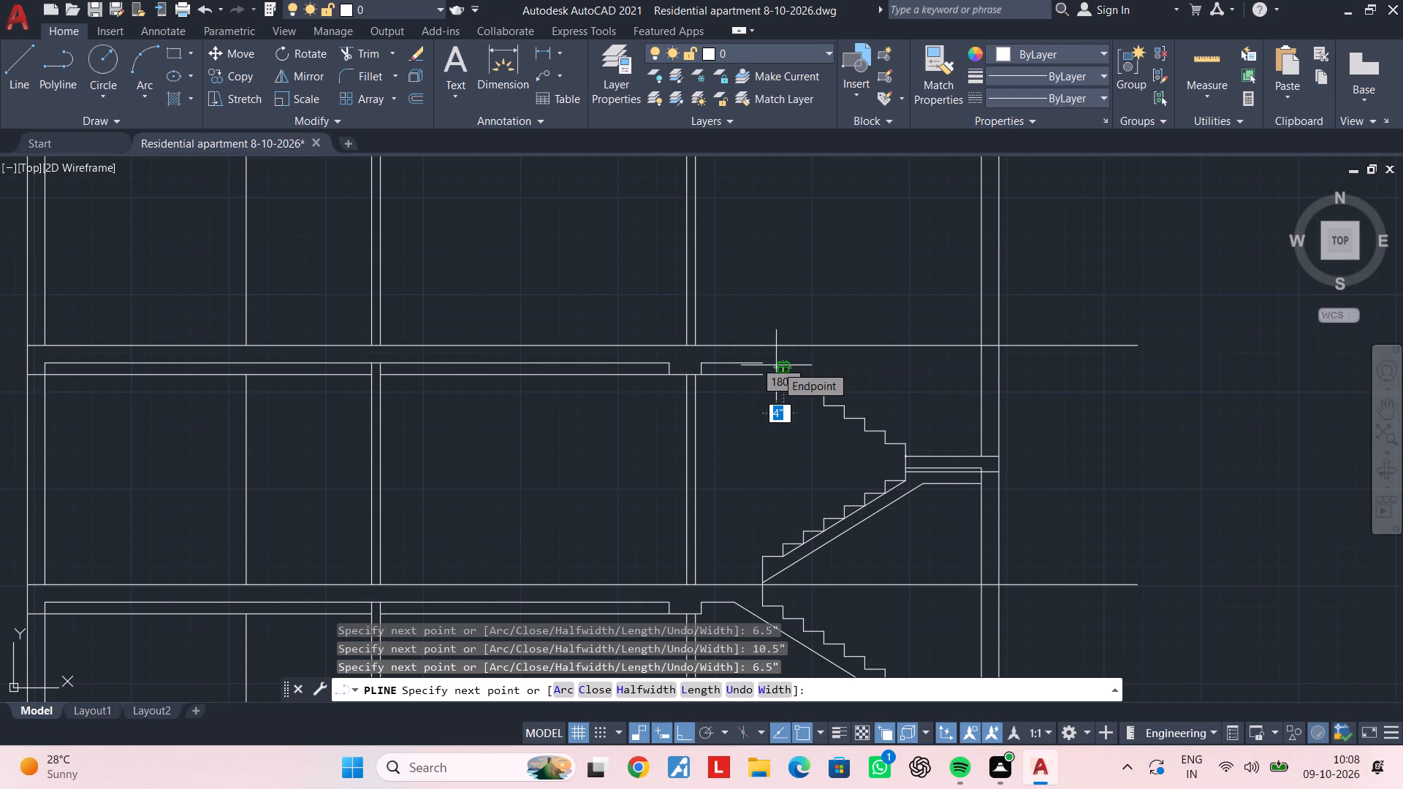
scroll(769, 392, "up", 3)
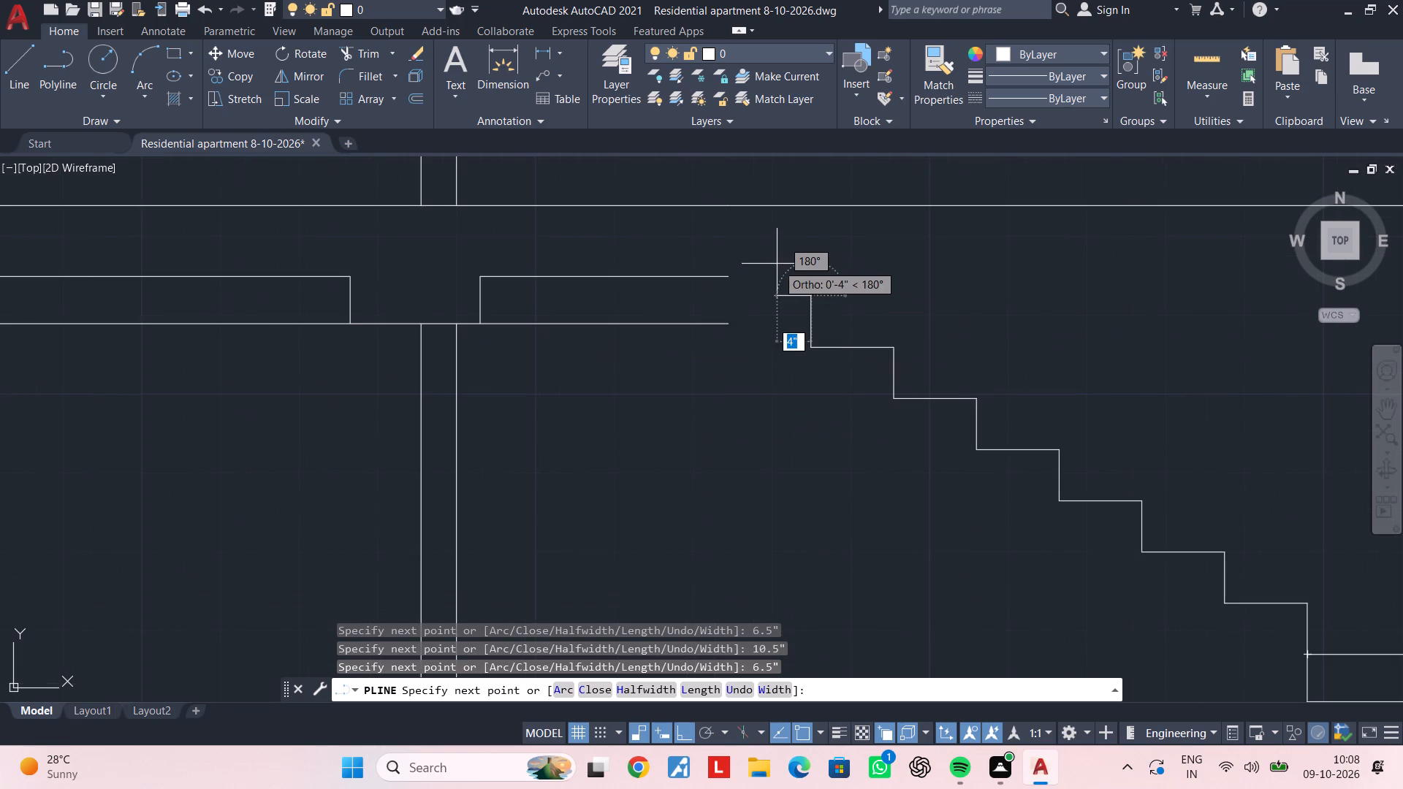
type("10.5\"")
key("Return")
middle_click_drag(737, 202, 726, 322)
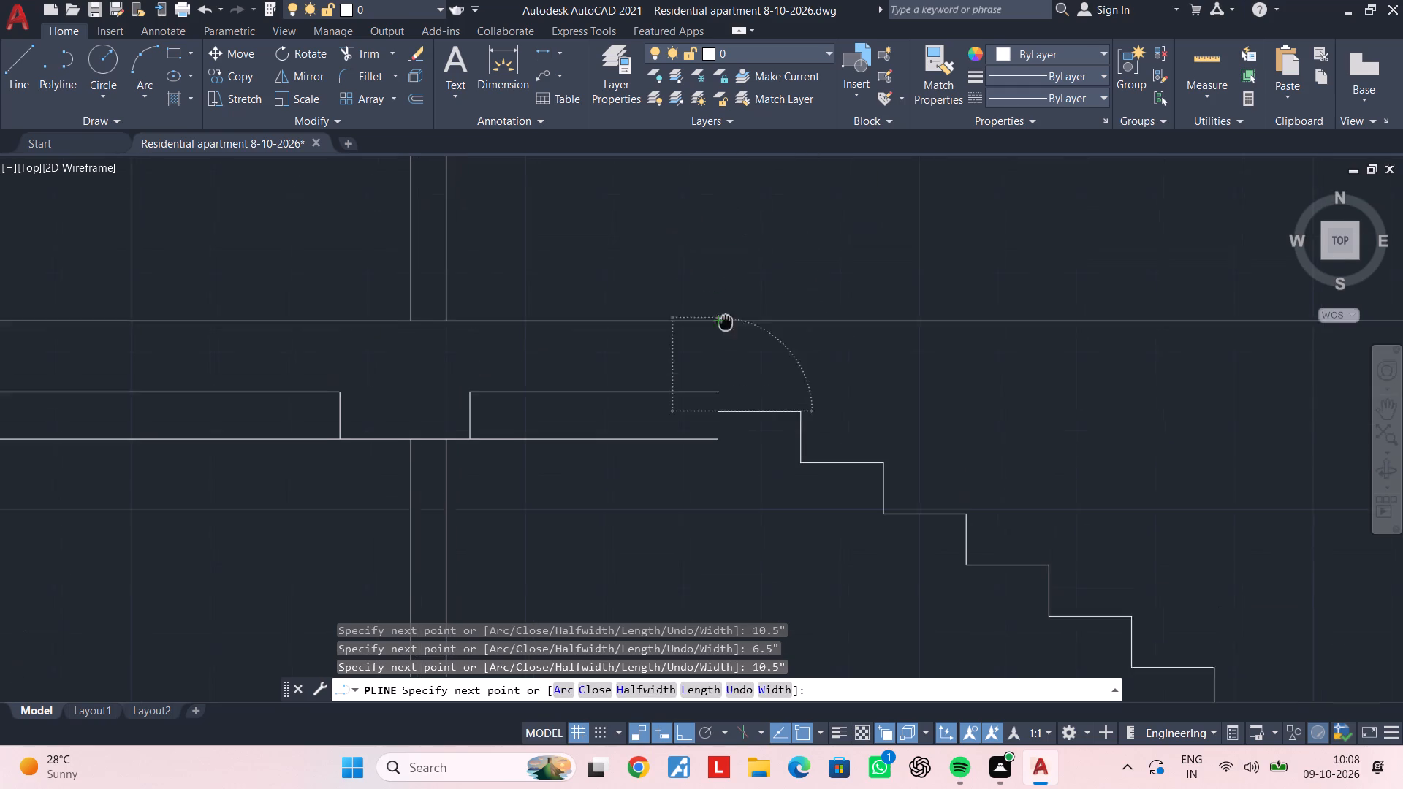
middle_click_drag(726, 322, 725, 325)
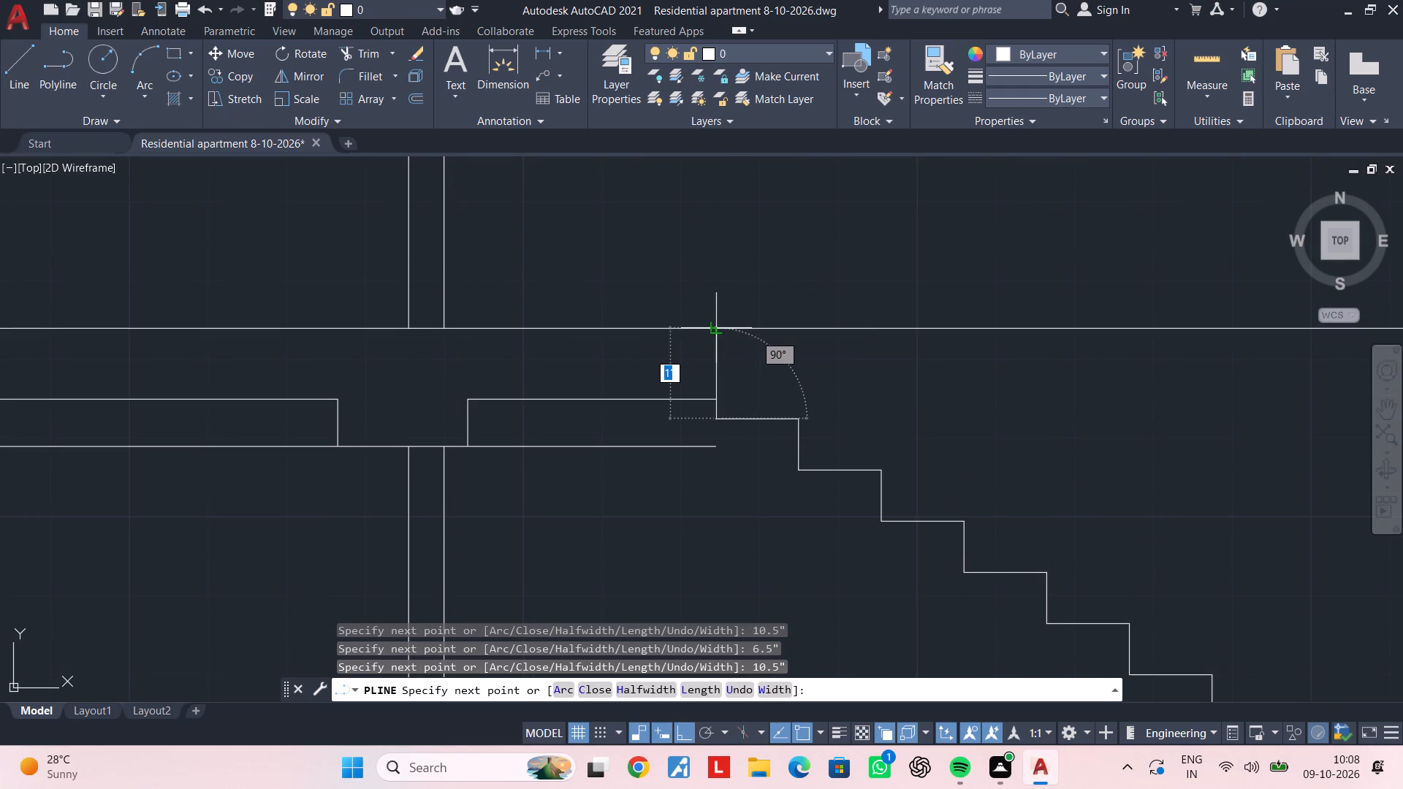
left_click(716, 324)
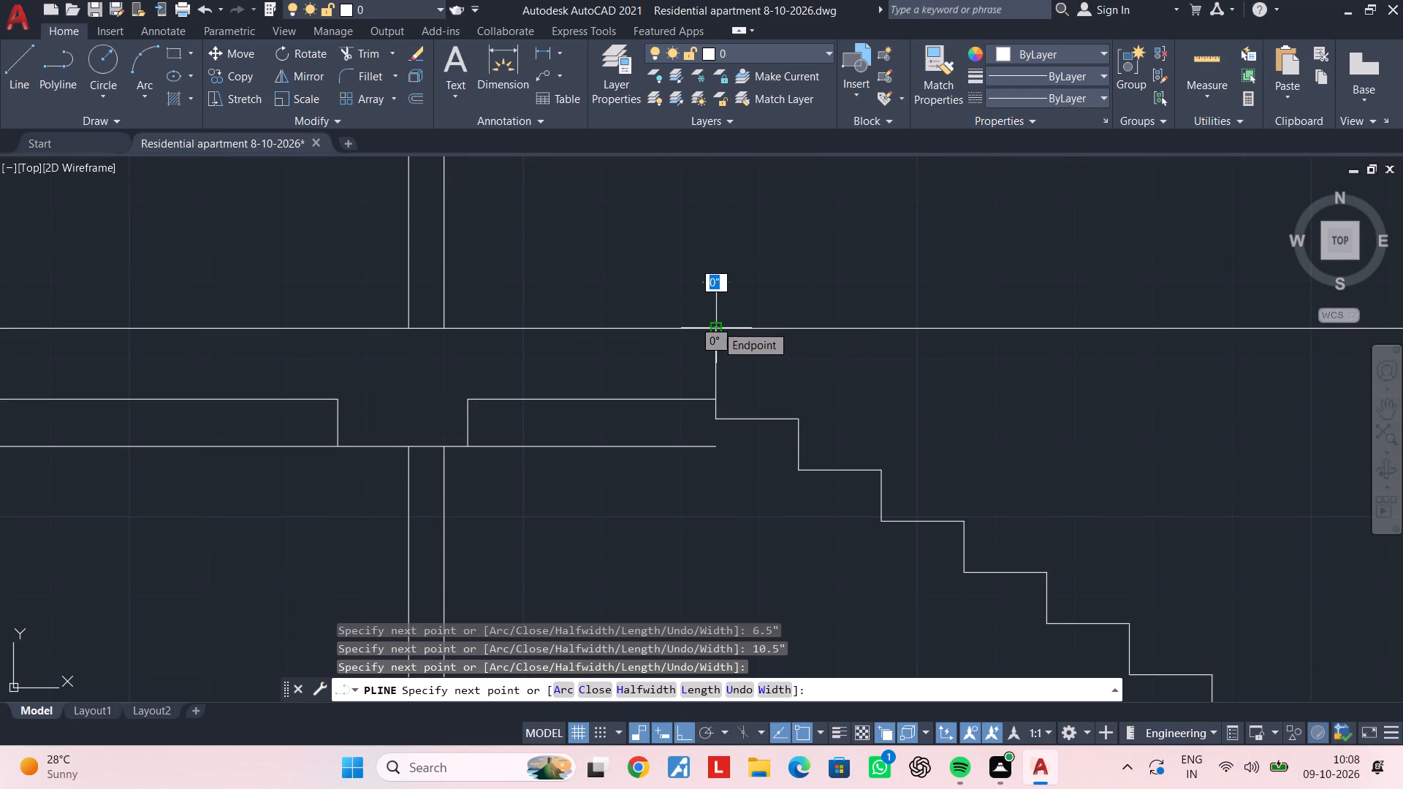
key("Escape")
key("Escape")
key("Escape")
middle_click_drag(750, 432, 749, 376)
key("Escape")
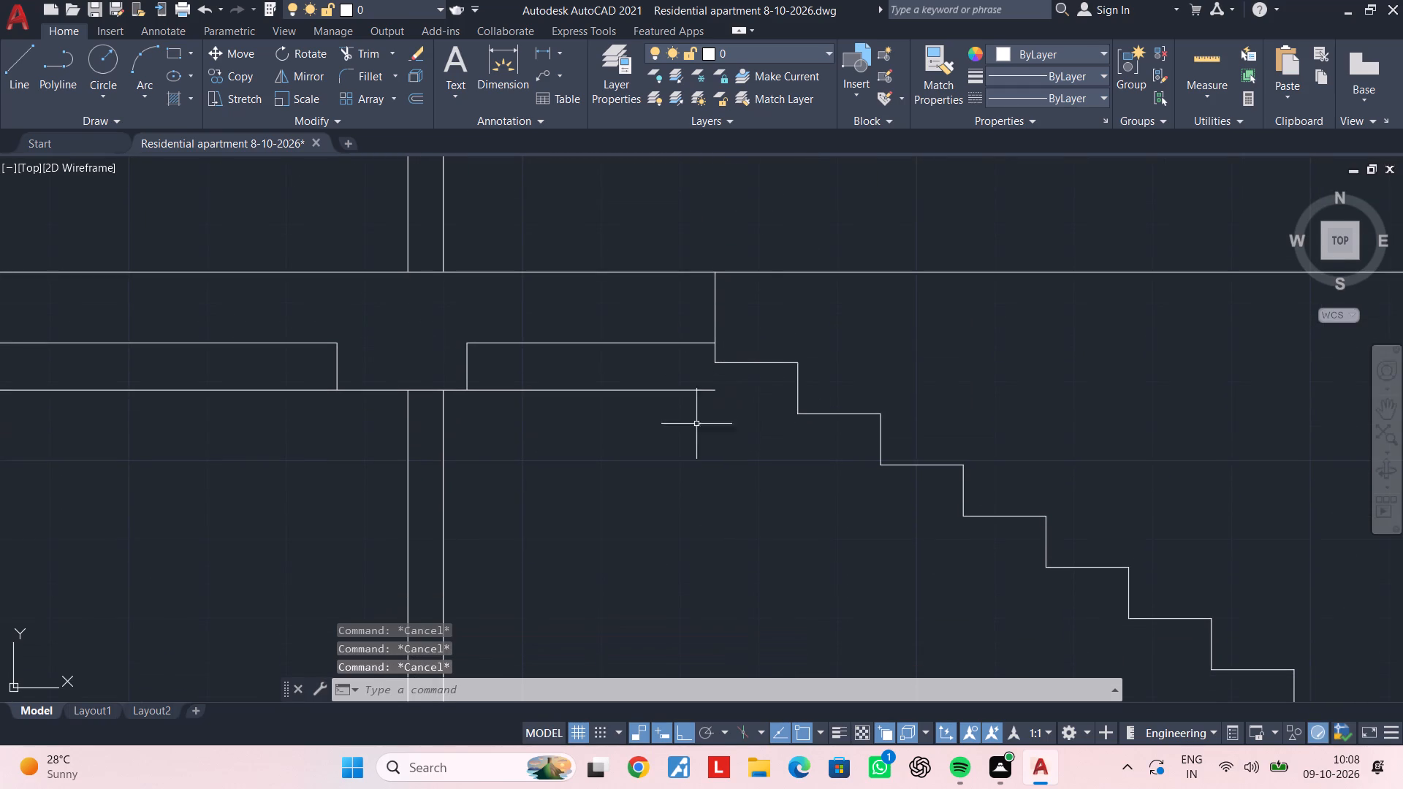
key("Escape")
Trim off the lower beam line that overruns past the beam towards the new upper flight.
scroll(761, 487, "down", 2)
middle_click_drag(761, 487, 667, 291)
key("Escape")
middle_click_drag(667, 291, 665, 408)
key("Escape")
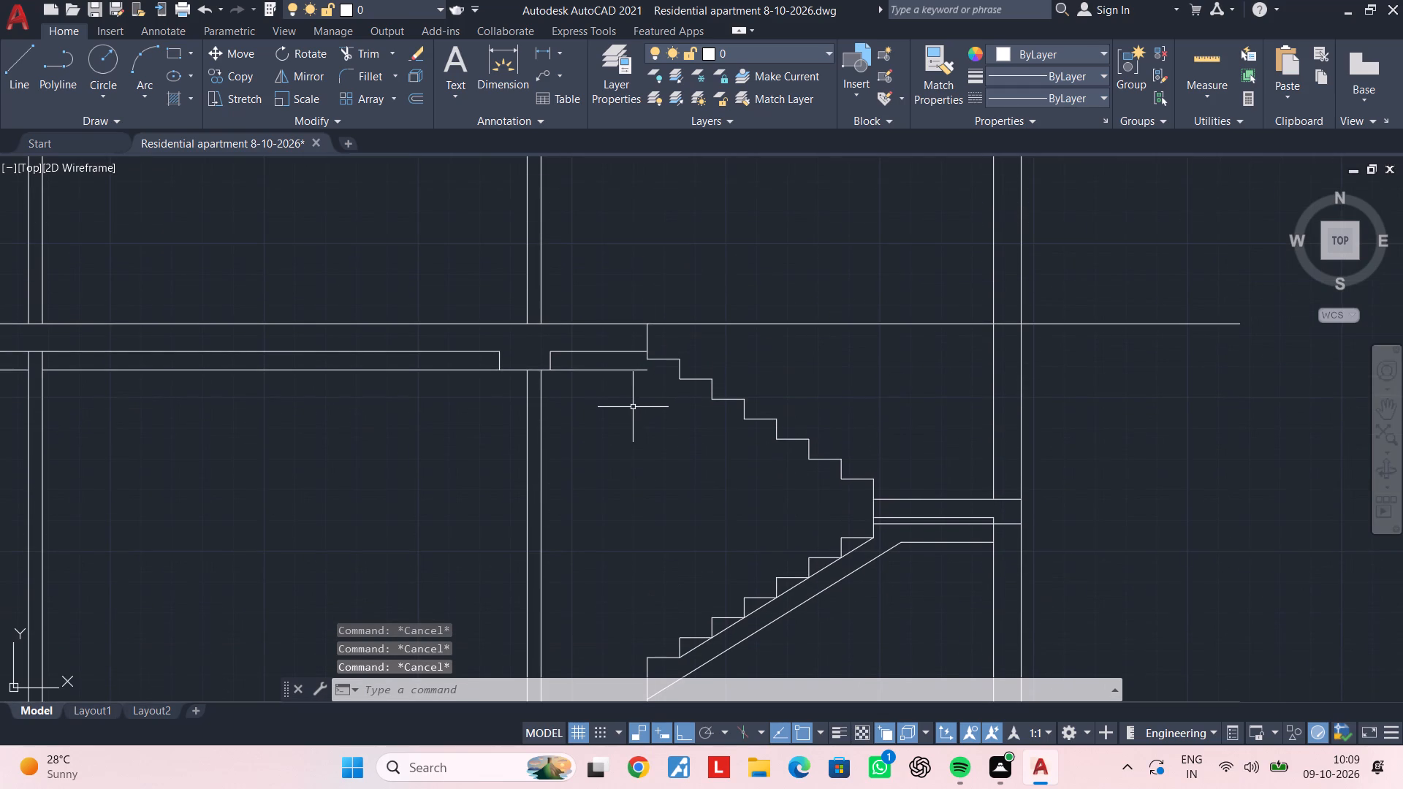
key("t")
key("r")
key("space")
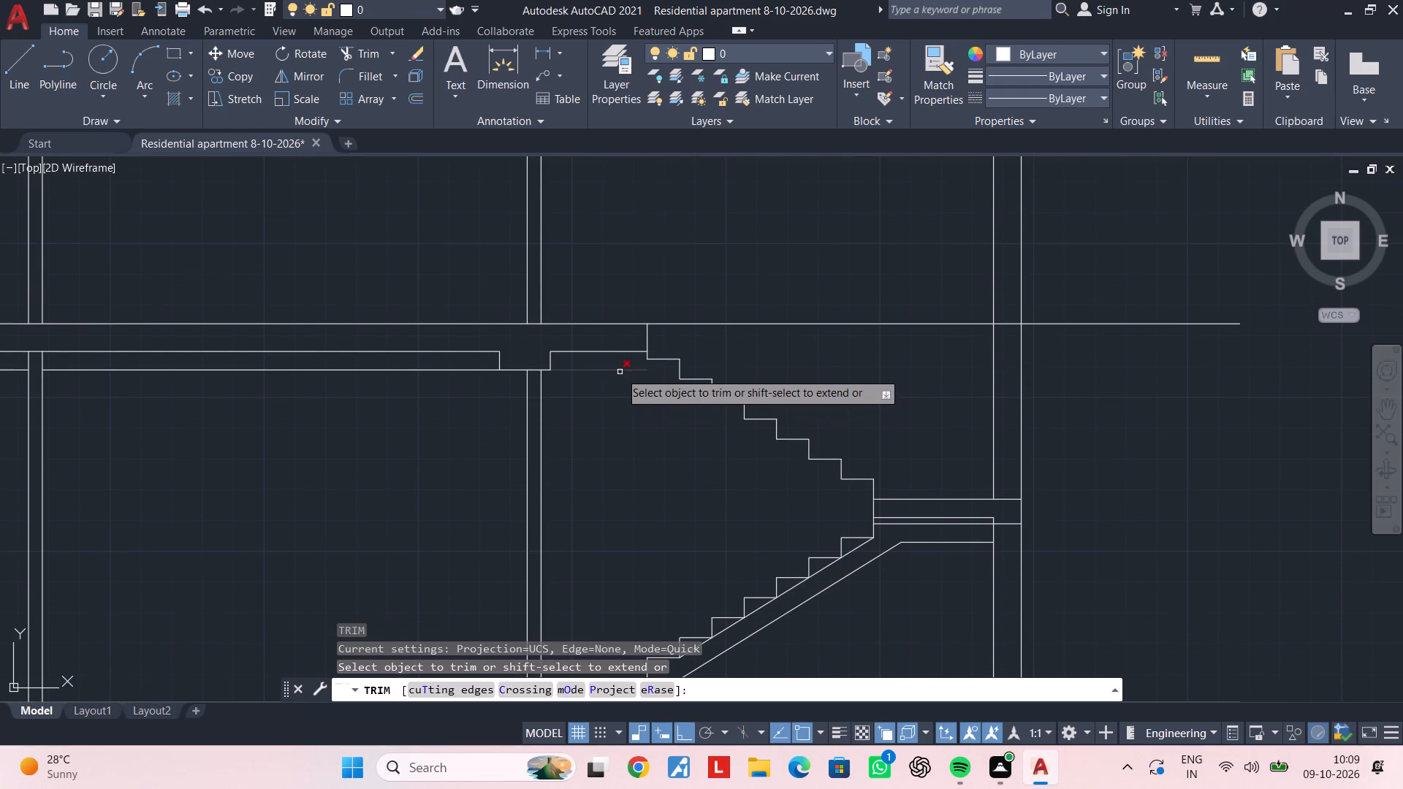
left_click(618, 370)
key("Escape")
key("Escape")
middle_click_drag(642, 464, 637, 408)
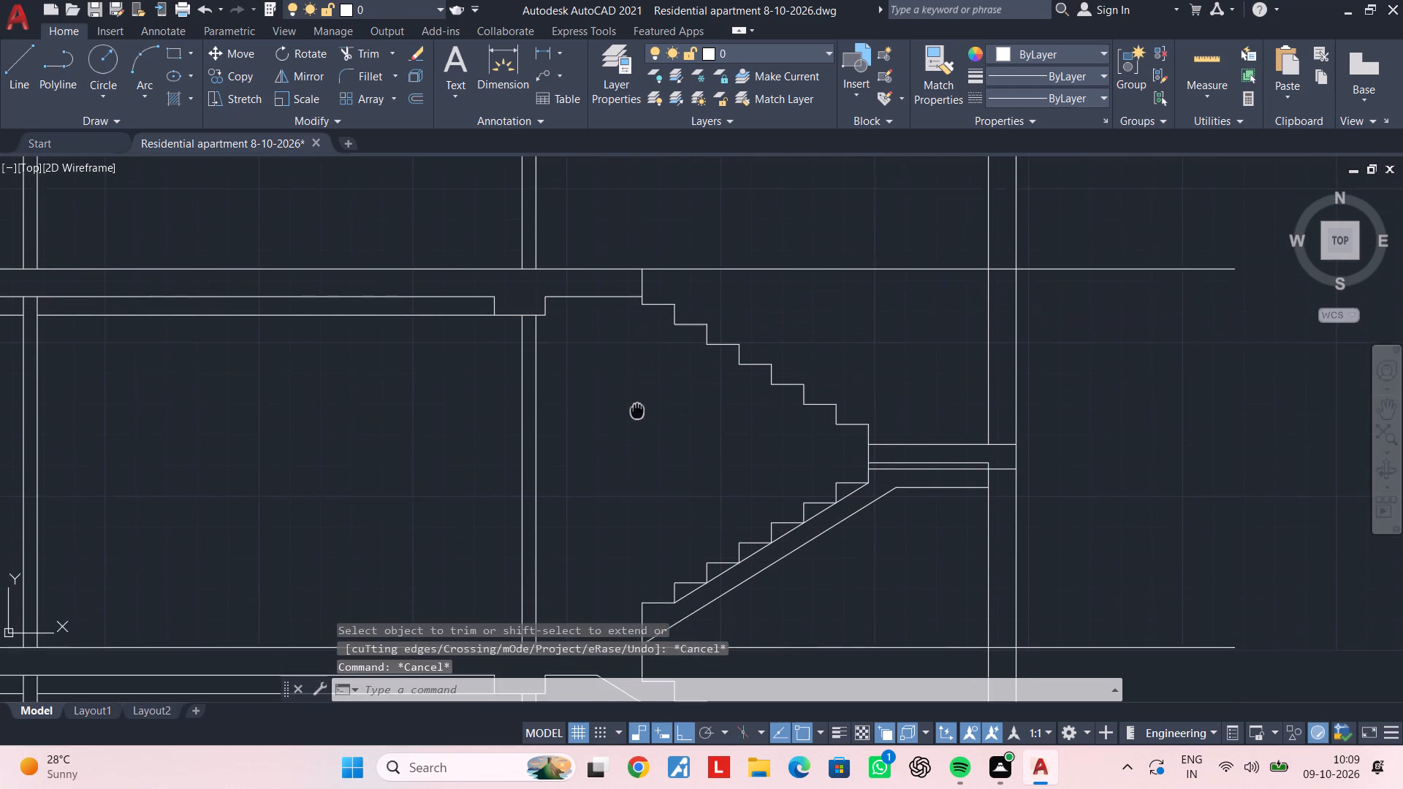
key("Escape")
middle_click_drag(637, 408, 637, 404)
key("Escape")
Draw a sloping line from the mid-landing's top corner through the step corners to the base of the flight's last riser.
middle_click_drag(775, 419, 730, 417)
key("Escape")
key("Escape")
key("l")
key("space")
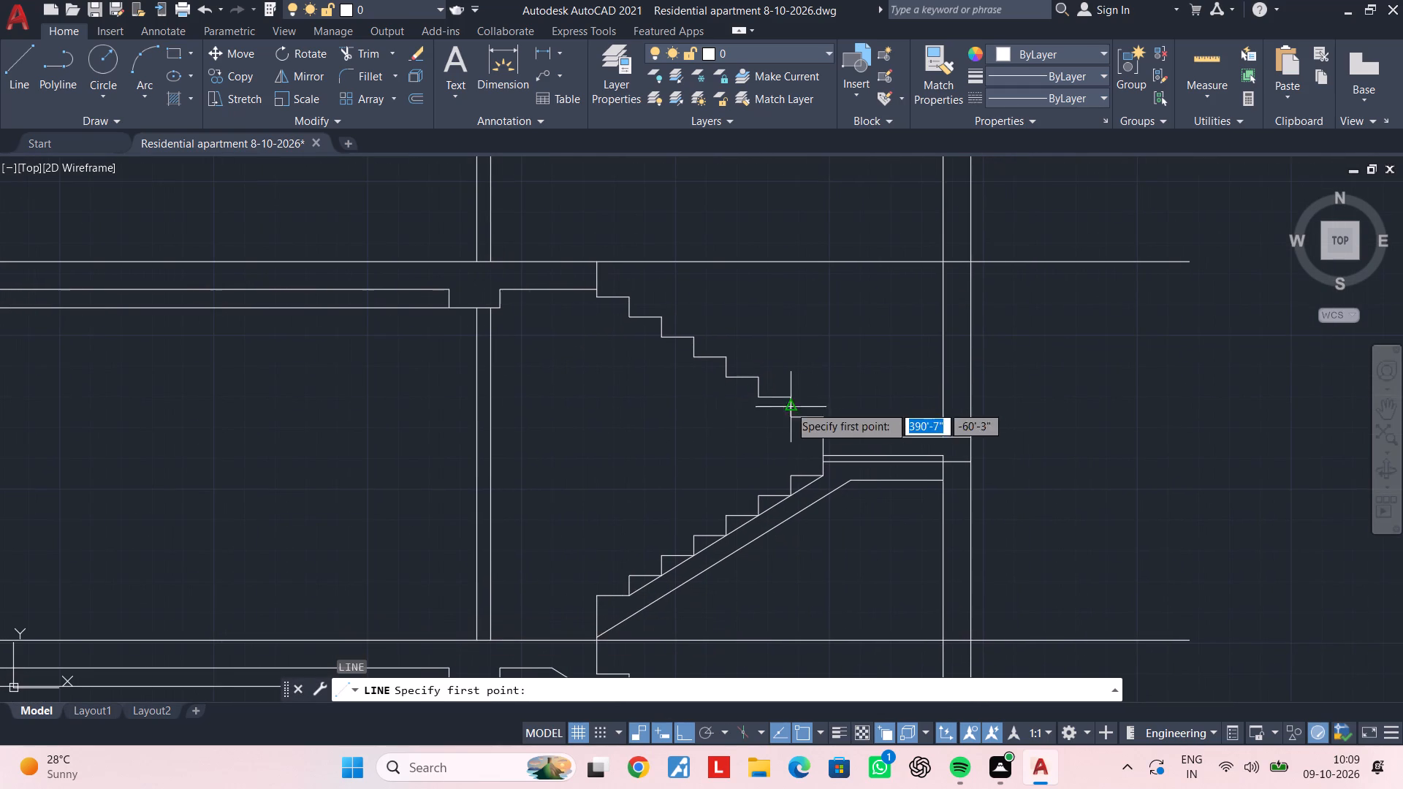
scroll(803, 425, "up", 2)
left_click(847, 458)
scroll(647, 301, "down", 2)
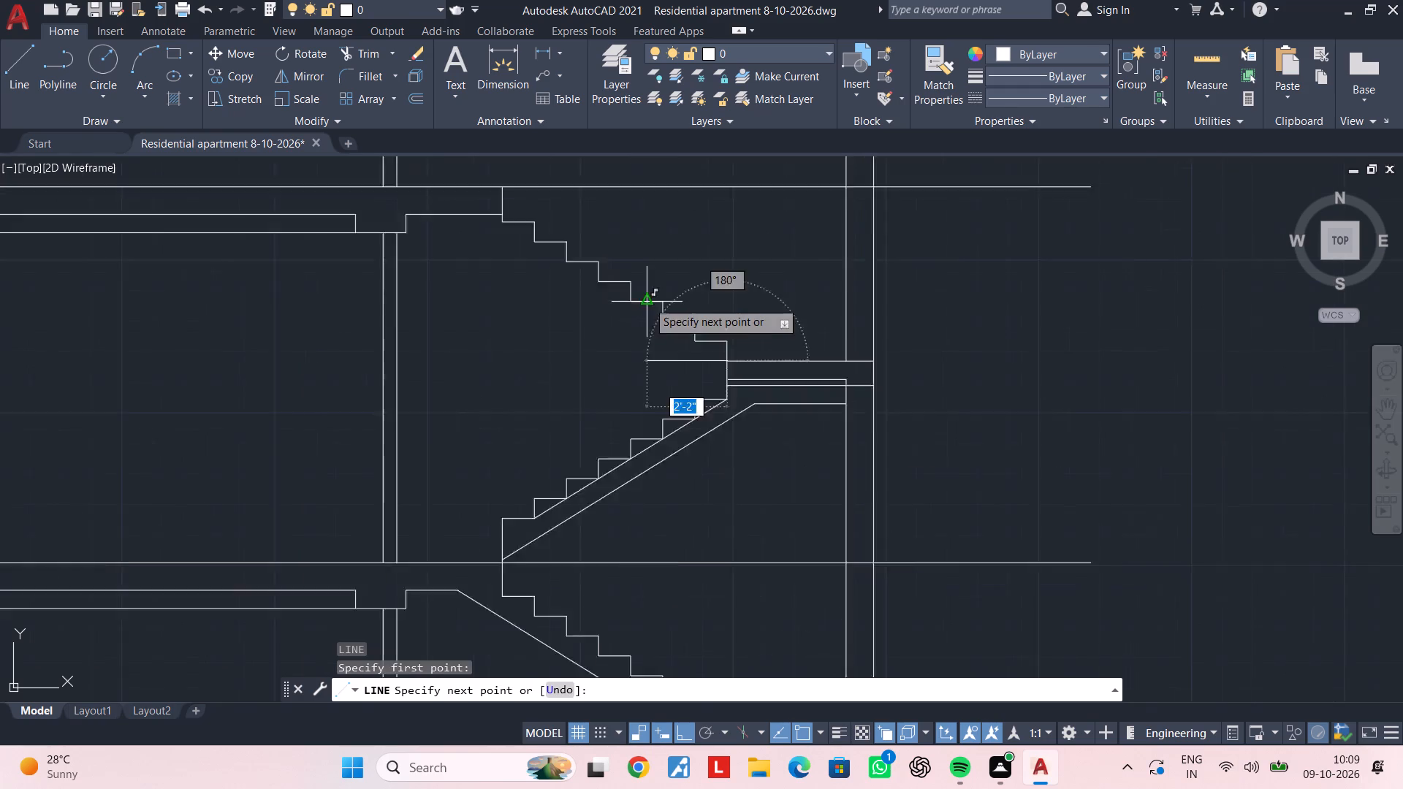
scroll(647, 301, "down", 1)
middle_click_drag(592, 286, 617, 351)
scroll(604, 350, "up", 3)
left_click(507, 221)
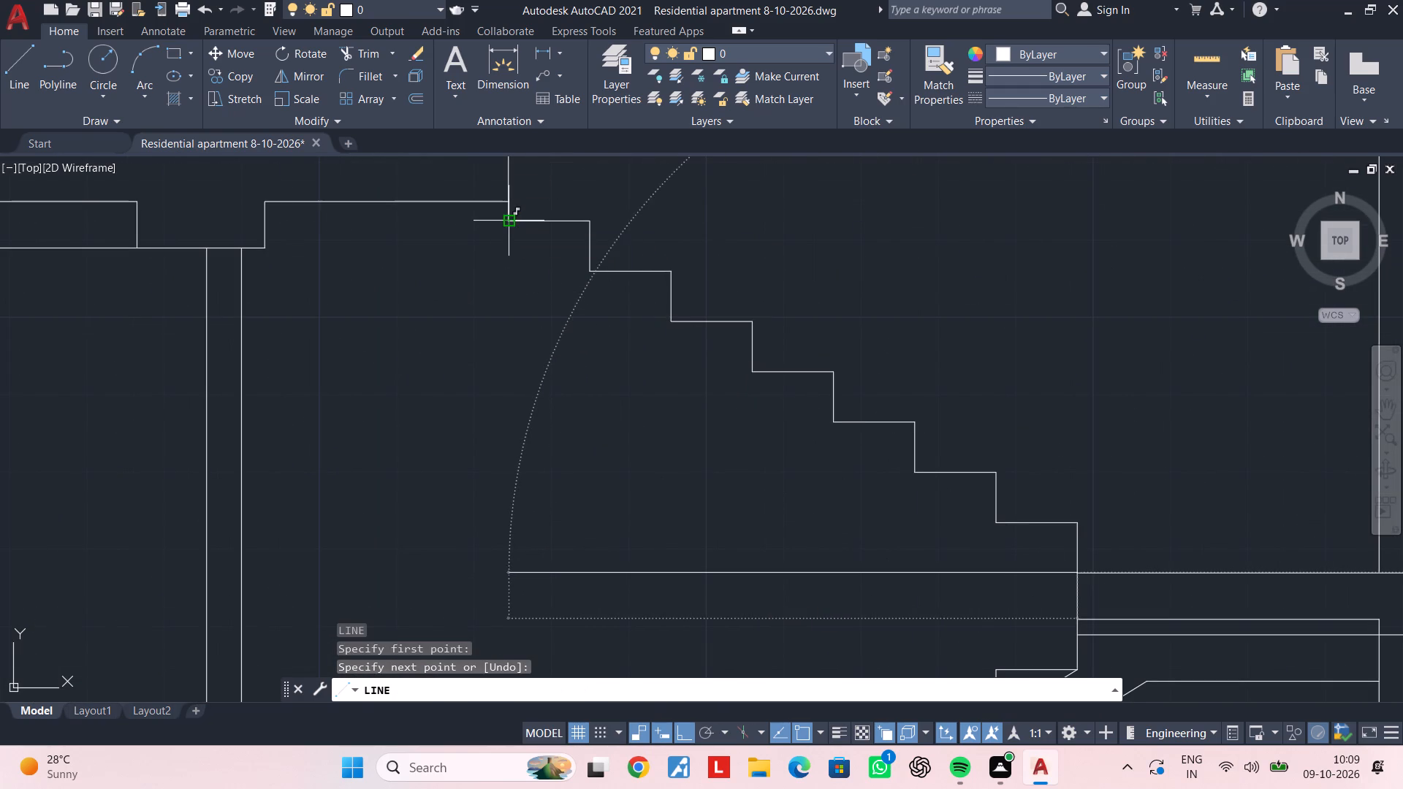
key("Escape")
key("Escape")
key("Escape")
Offset the sloping line 6" to the underside of the upper flight.
type("of 6\"")
key("Return")
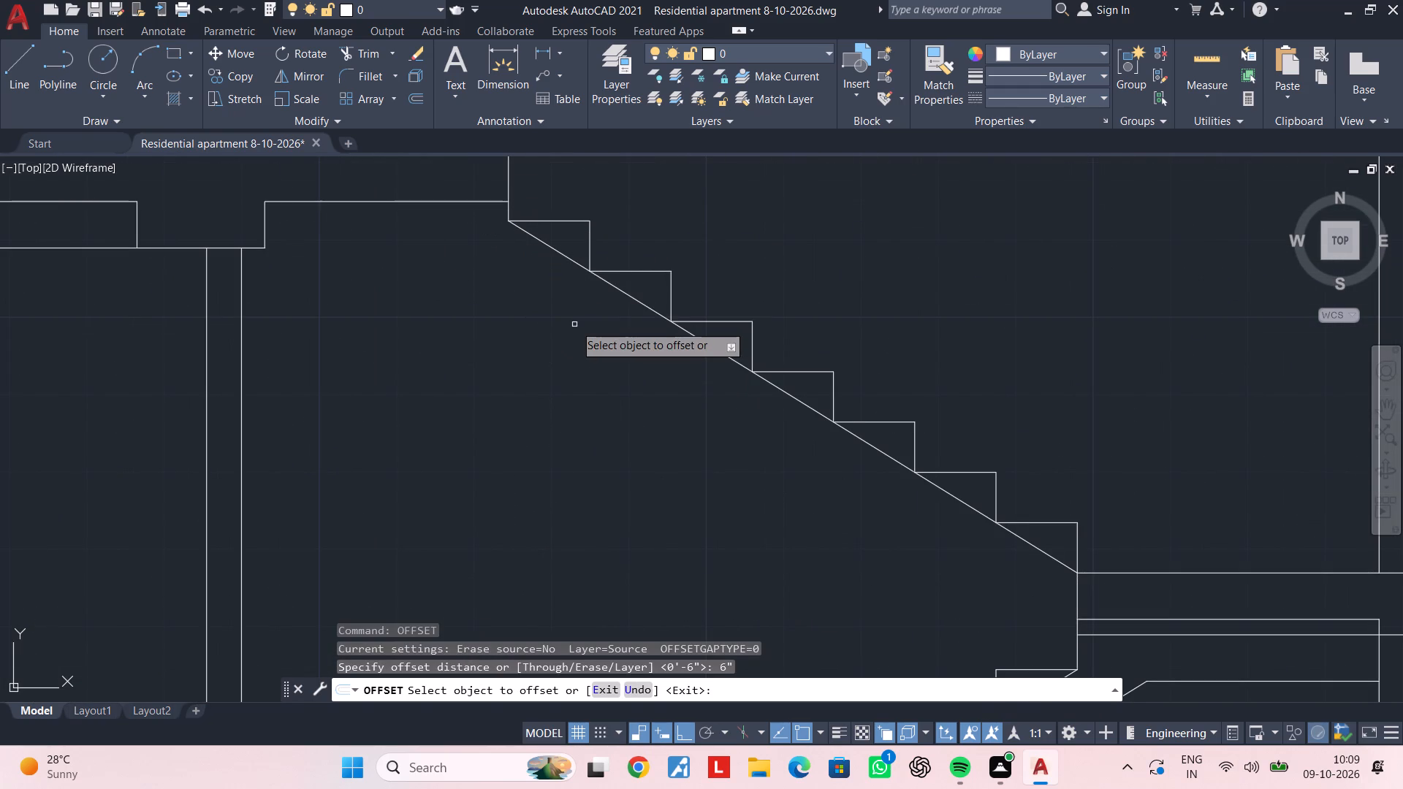
left_click(704, 340)
left_click(587, 420)
key("Escape")
key("Escape")
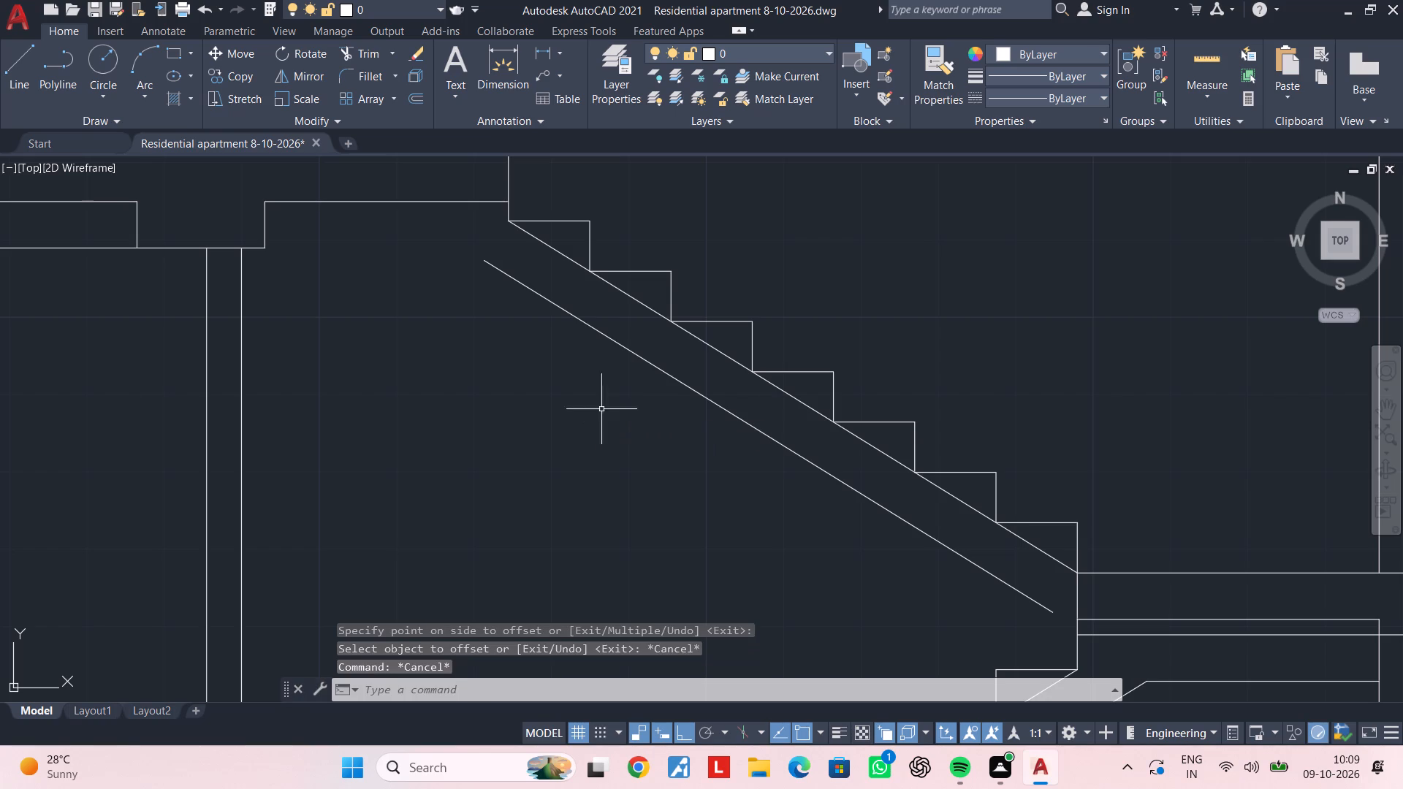
key("Escape")
key("Escape")
key("Escape")
Extend the offset soffit line at both ends, to the floor slab's underside and to the mid-landing's edge.
type("ex")
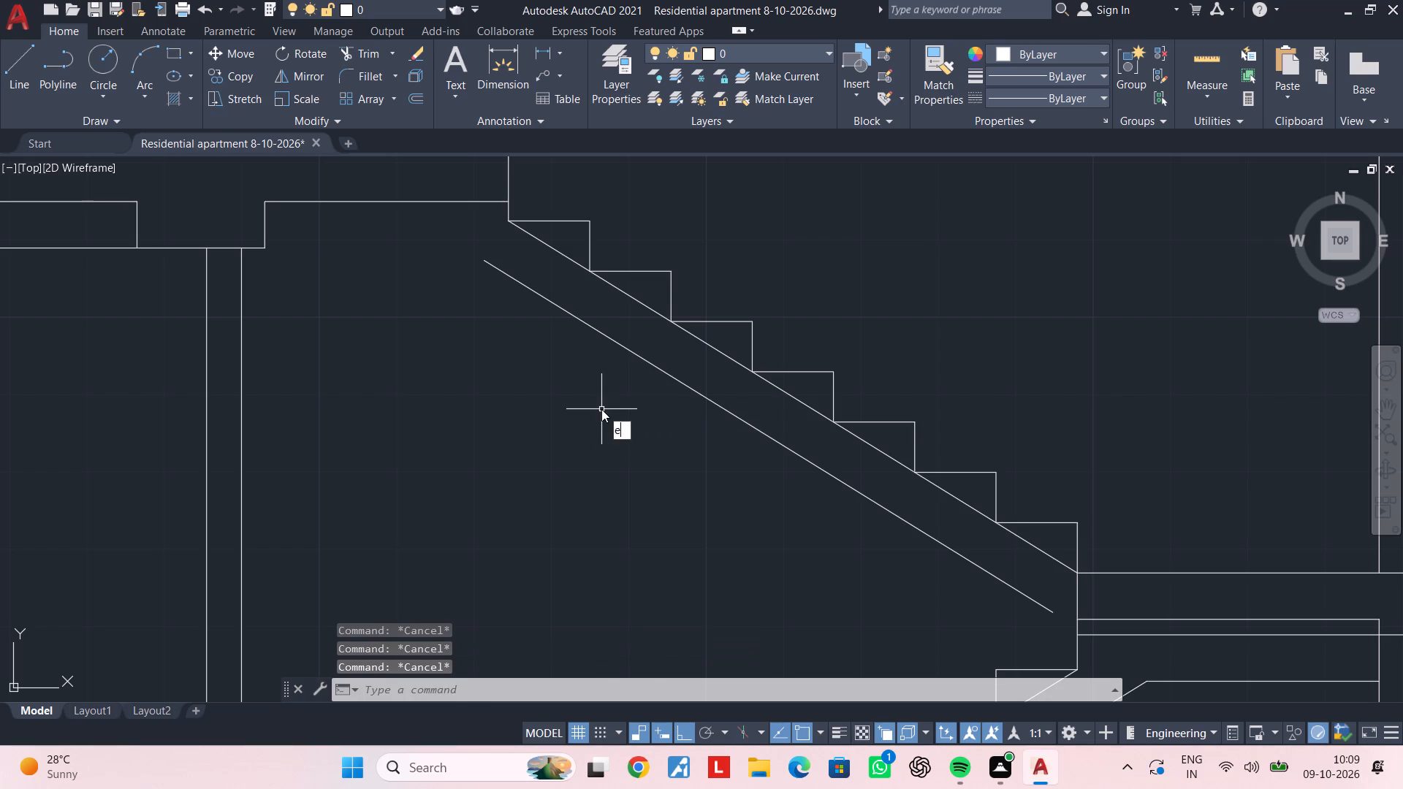
key("space")
left_click(618, 350)
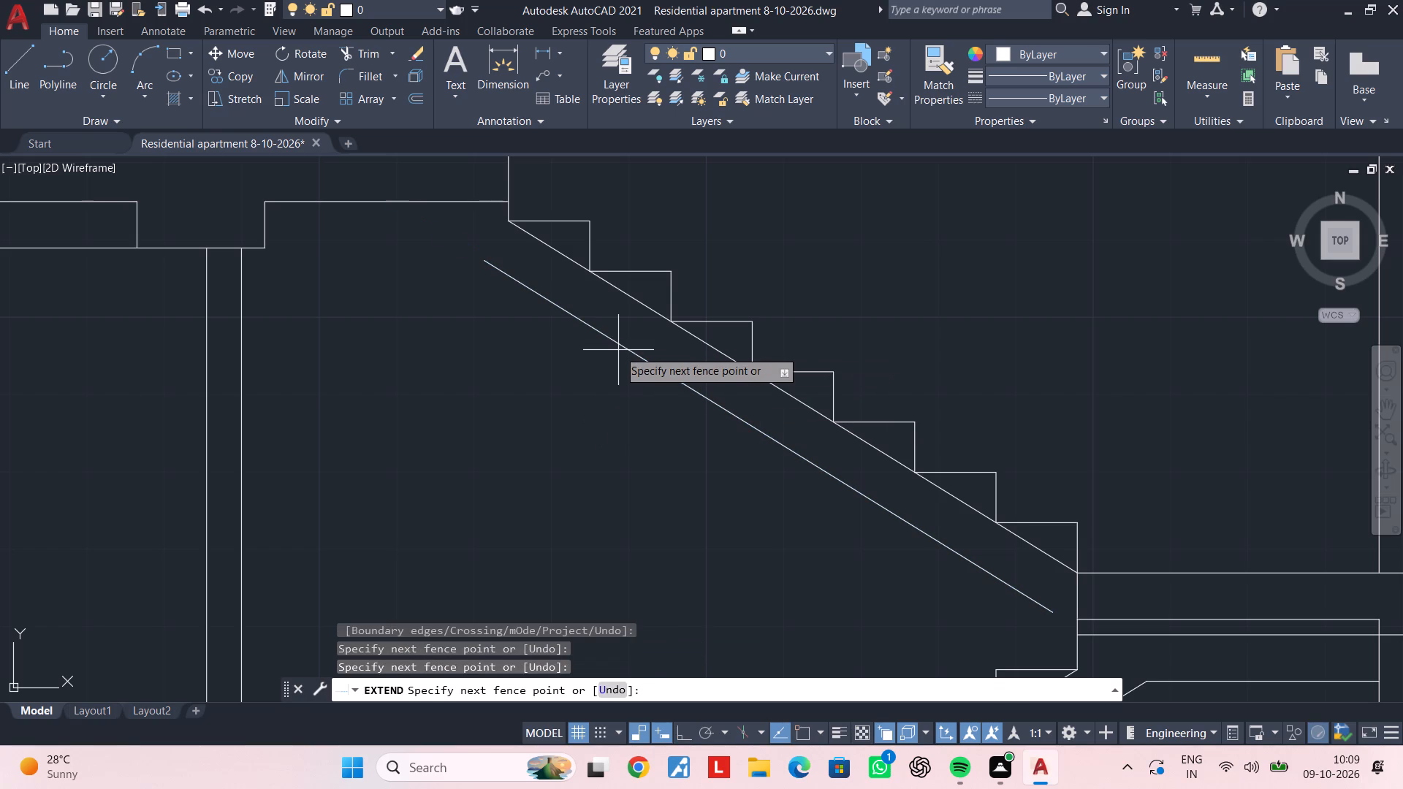
left_click(621, 338)
middle_click_drag(680, 452, 625, 347)
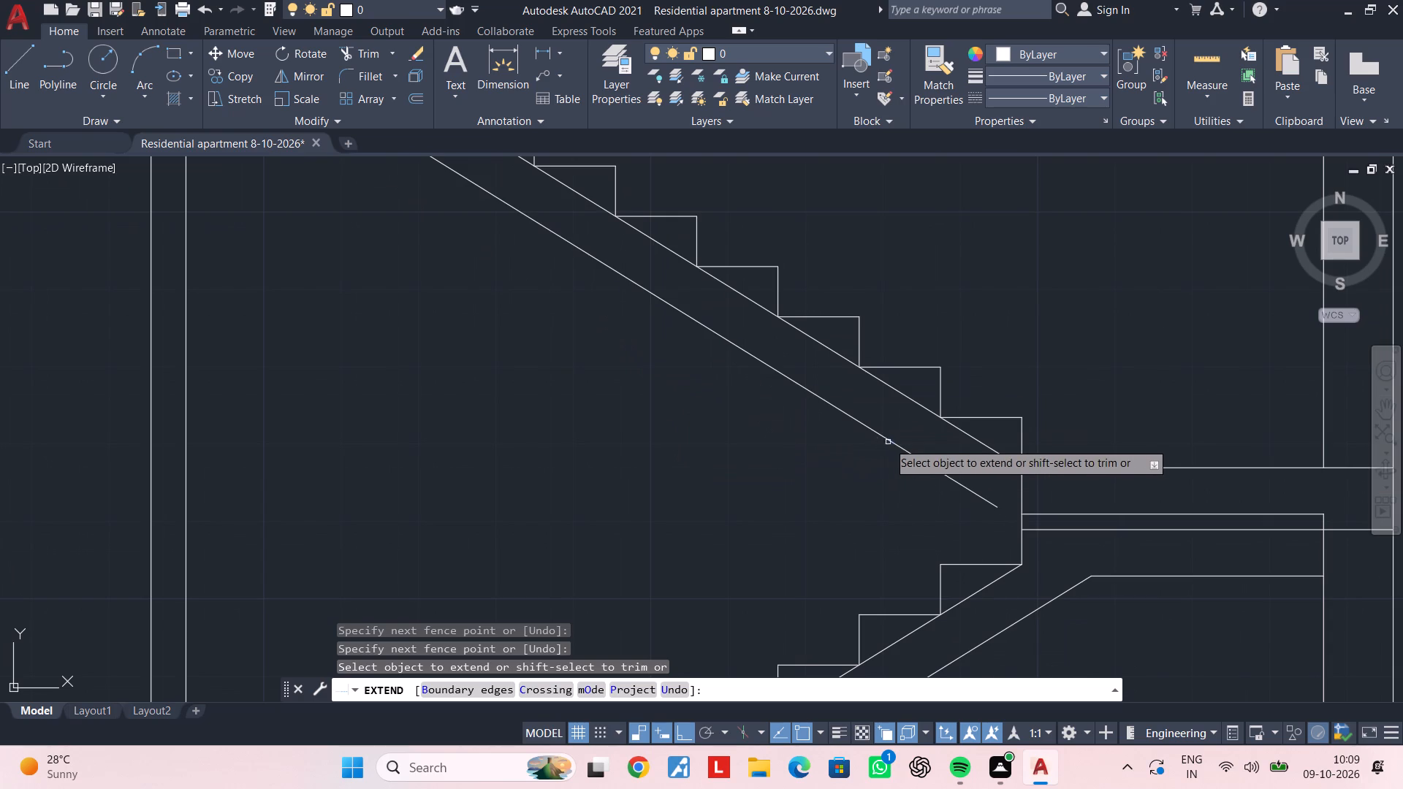
left_click(893, 444)
key("Escape")
middle_click_drag(732, 429, 720, 520)
key("Escape")
key("Escape")
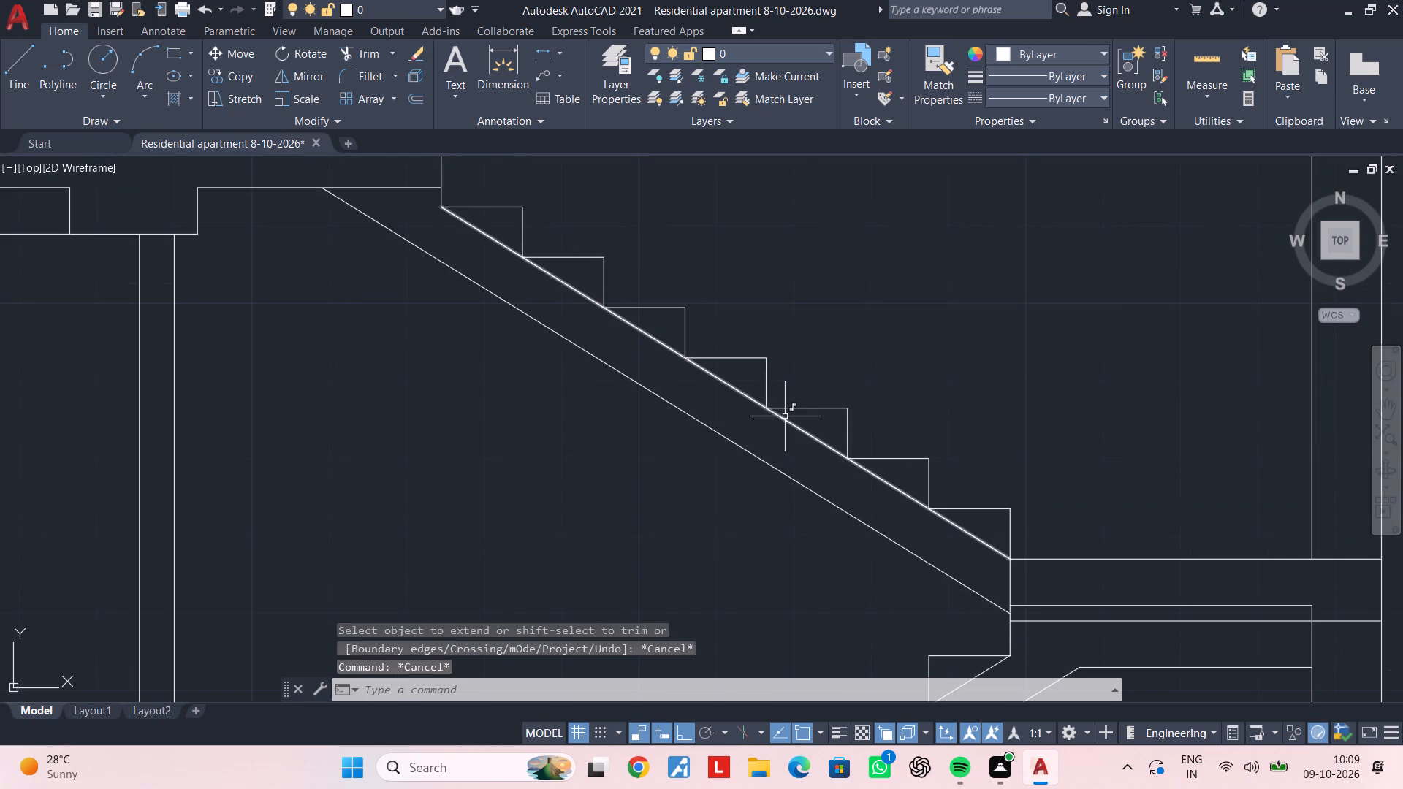
Delete the sloping construction line running along the upper flight's step corners.
left_click(785, 417)
key("Delete")
middle_click_drag(765, 426, 654, 354)
key("Escape")
key("Escape")
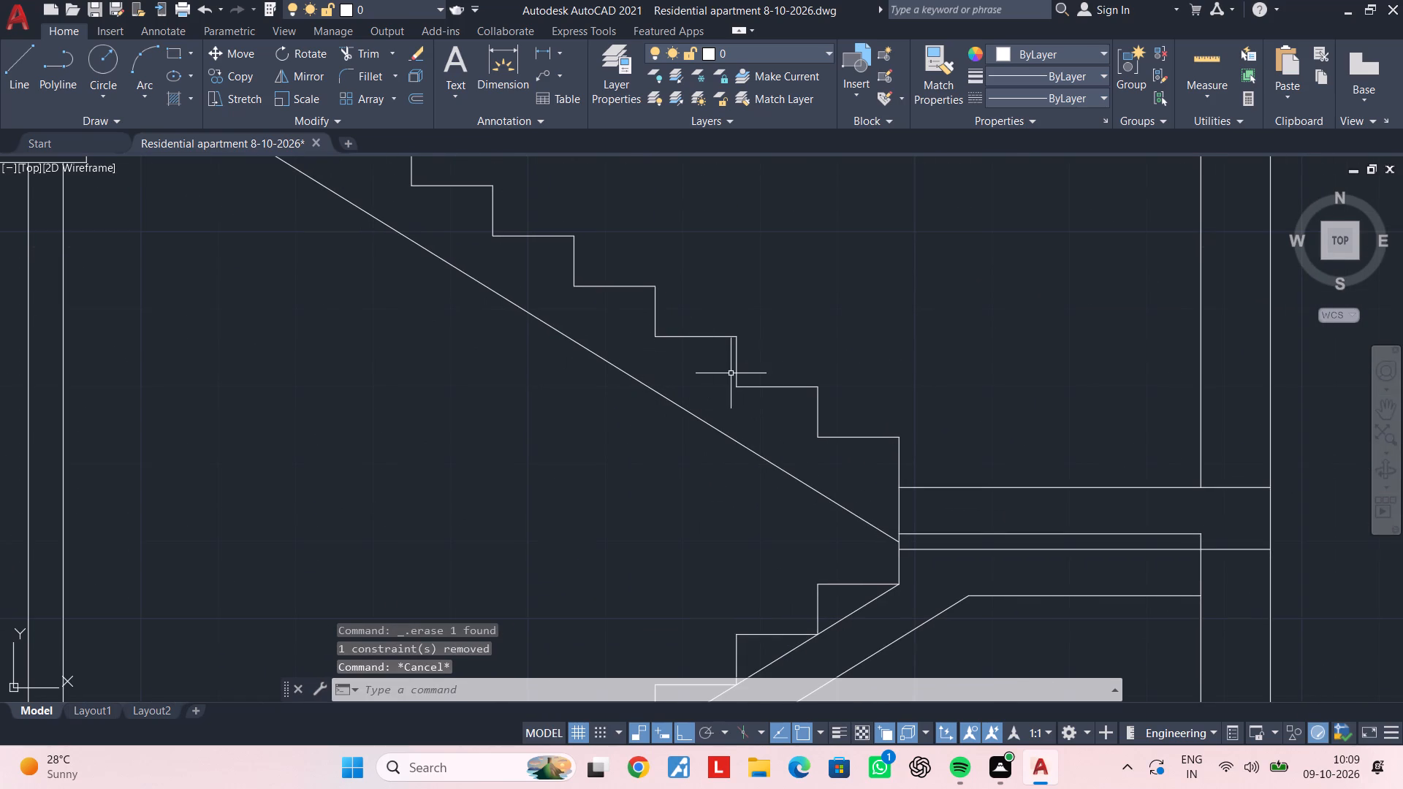
Trim the vertical edge between flight and mid-landing, and the slab underside piece between the soffit line and the top riser.
key("t")
key("r")
key("space")
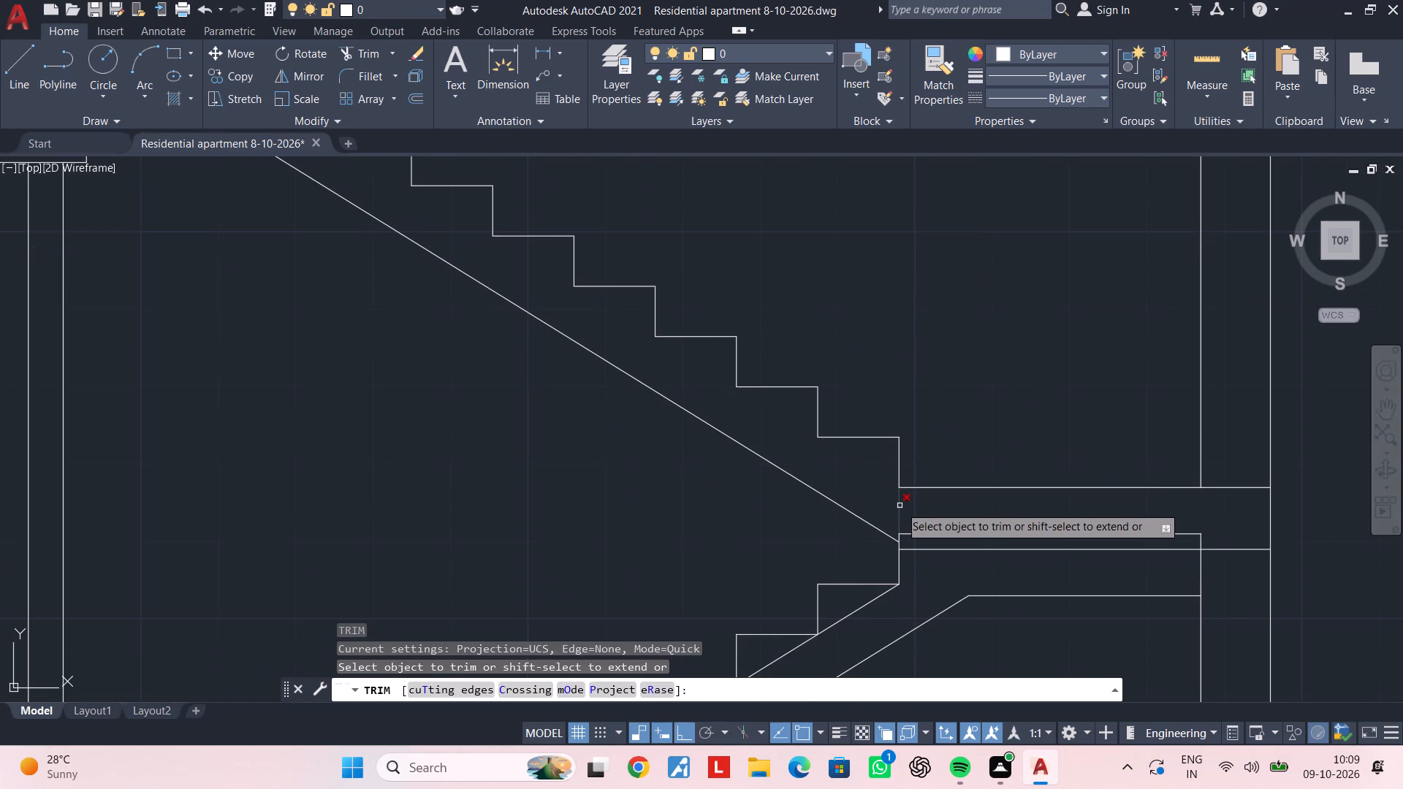
left_click(900, 506)
scroll(754, 489, "down", 3)
middle_click_drag(664, 487, 821, 549)
scroll(821, 549, "up", 3)
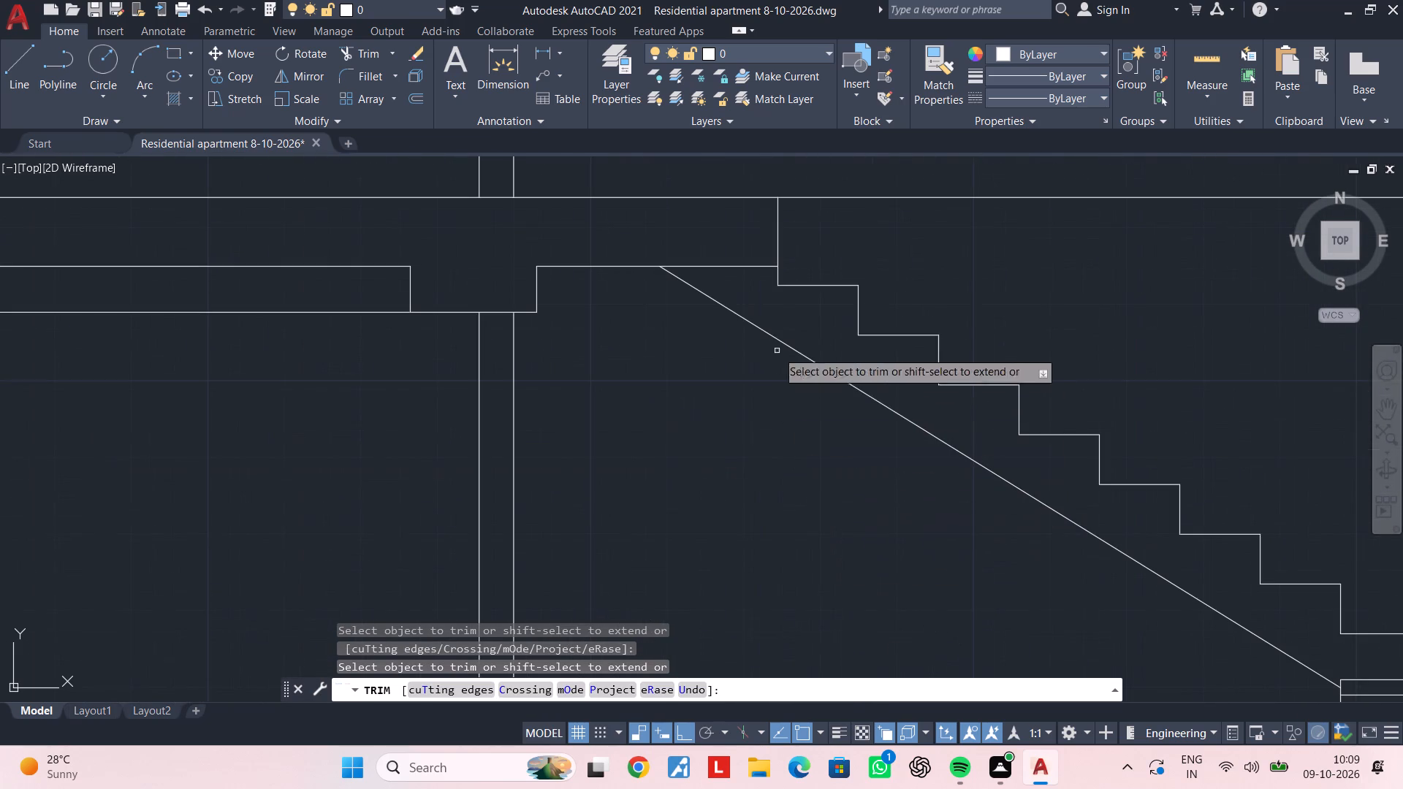
left_click(734, 267)
key("Escape")
key("Escape")
scroll(663, 330, "down", 2)
middle_click_drag(663, 330, 691, 403)
key("Escape")
key("Escape")
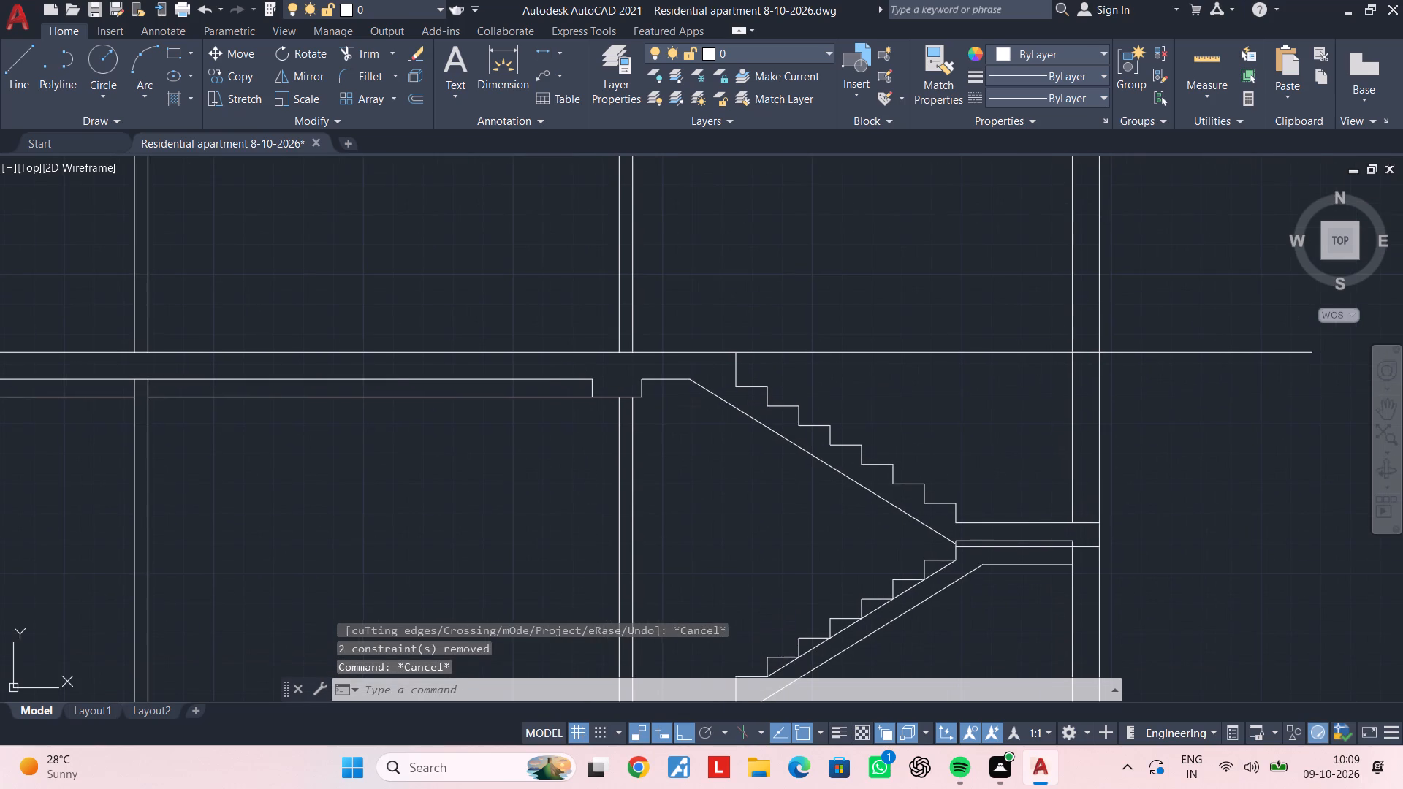
key("Escape")
key("Escape")
key("Escape")
key("Escape")
Delete the floor-level line running from the new flight's top riser past the outer wall.
middle_click_drag(691, 407, 709, 495)
scroll(692, 407, "down", 1)
middle_click_drag(697, 496, 732, 473)
key("Escape")
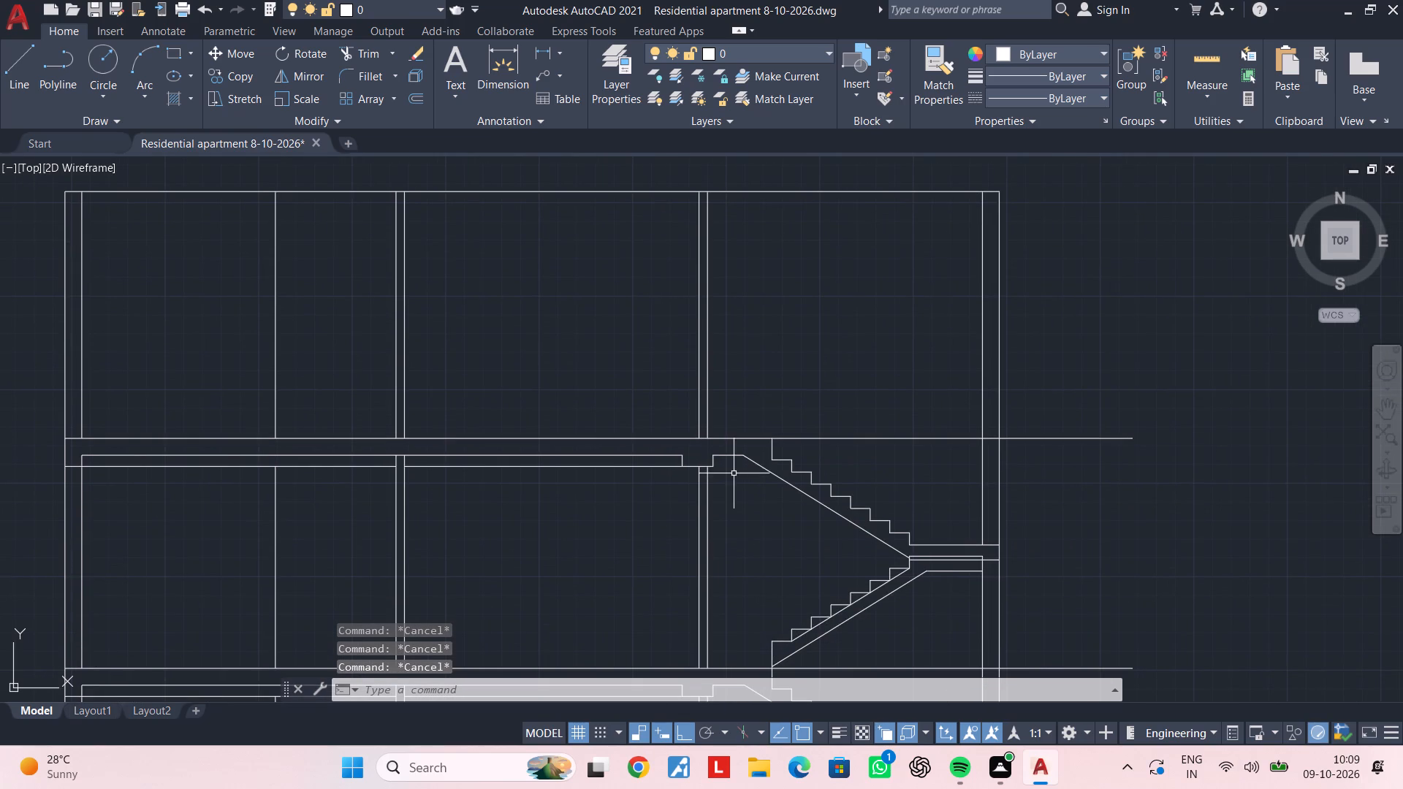
key("Escape")
middle_click_drag(674, 516, 680, 312)
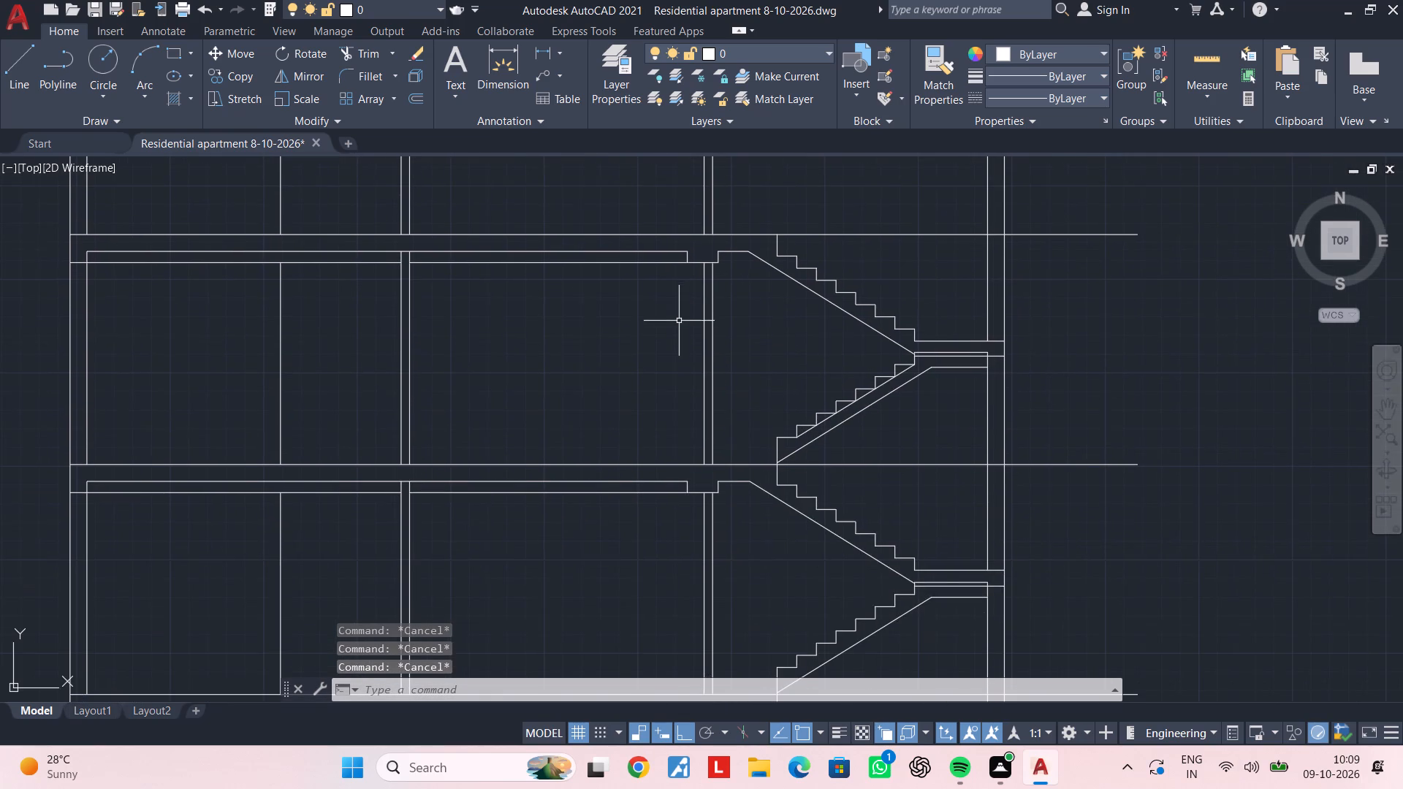
middle_click_drag(674, 321, 675, 405)
middle_click_drag(636, 403, 571, 519)
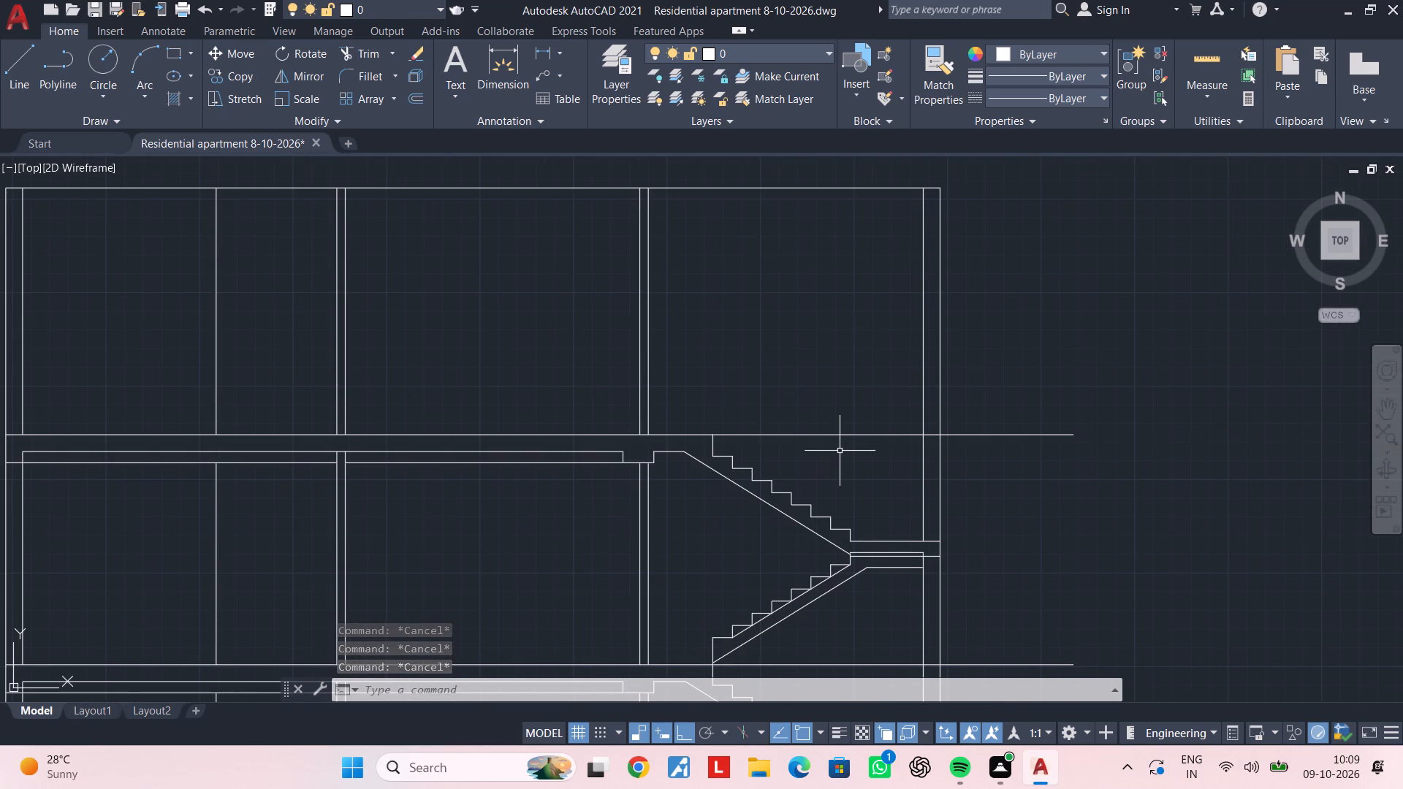
scroll(839, 451, "up", 2)
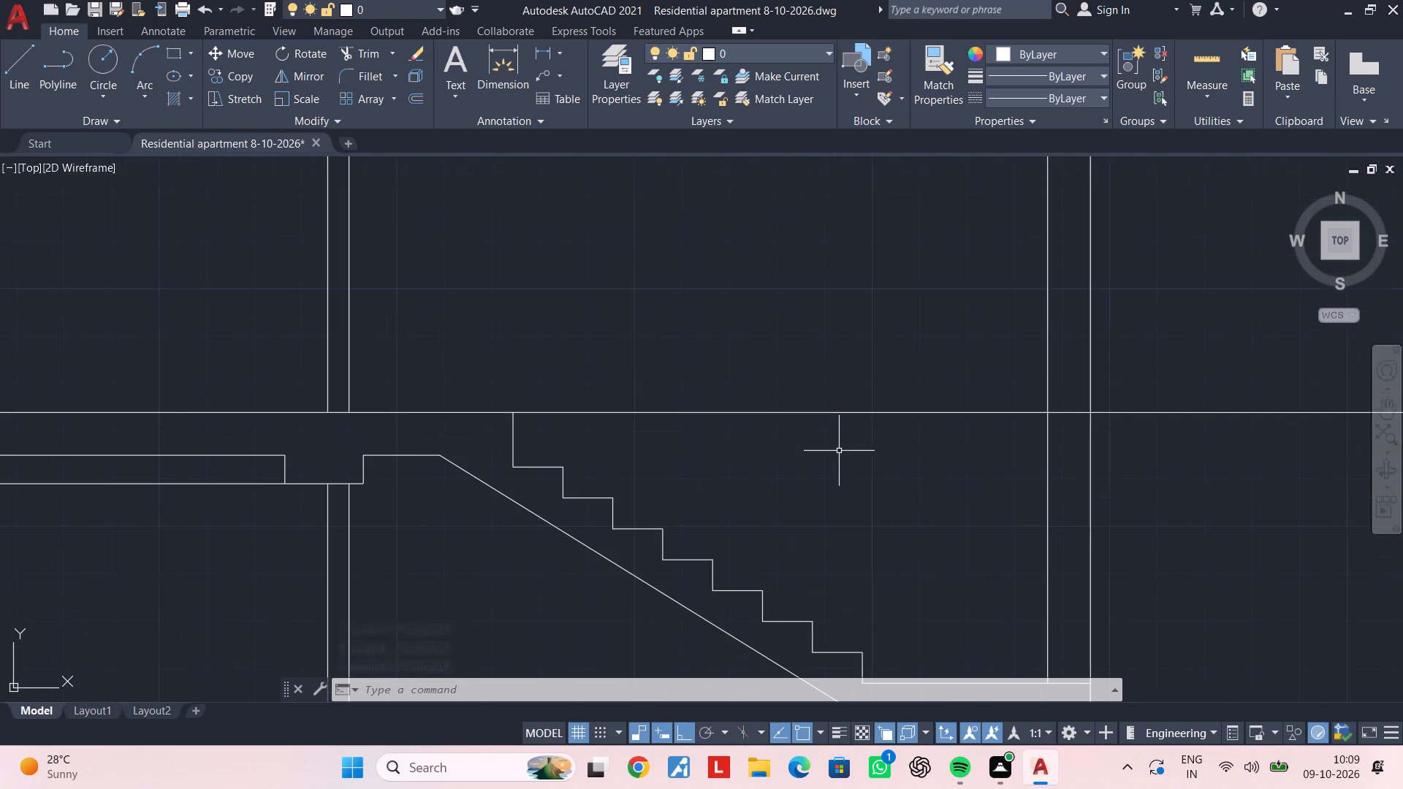
left_click(839, 411)
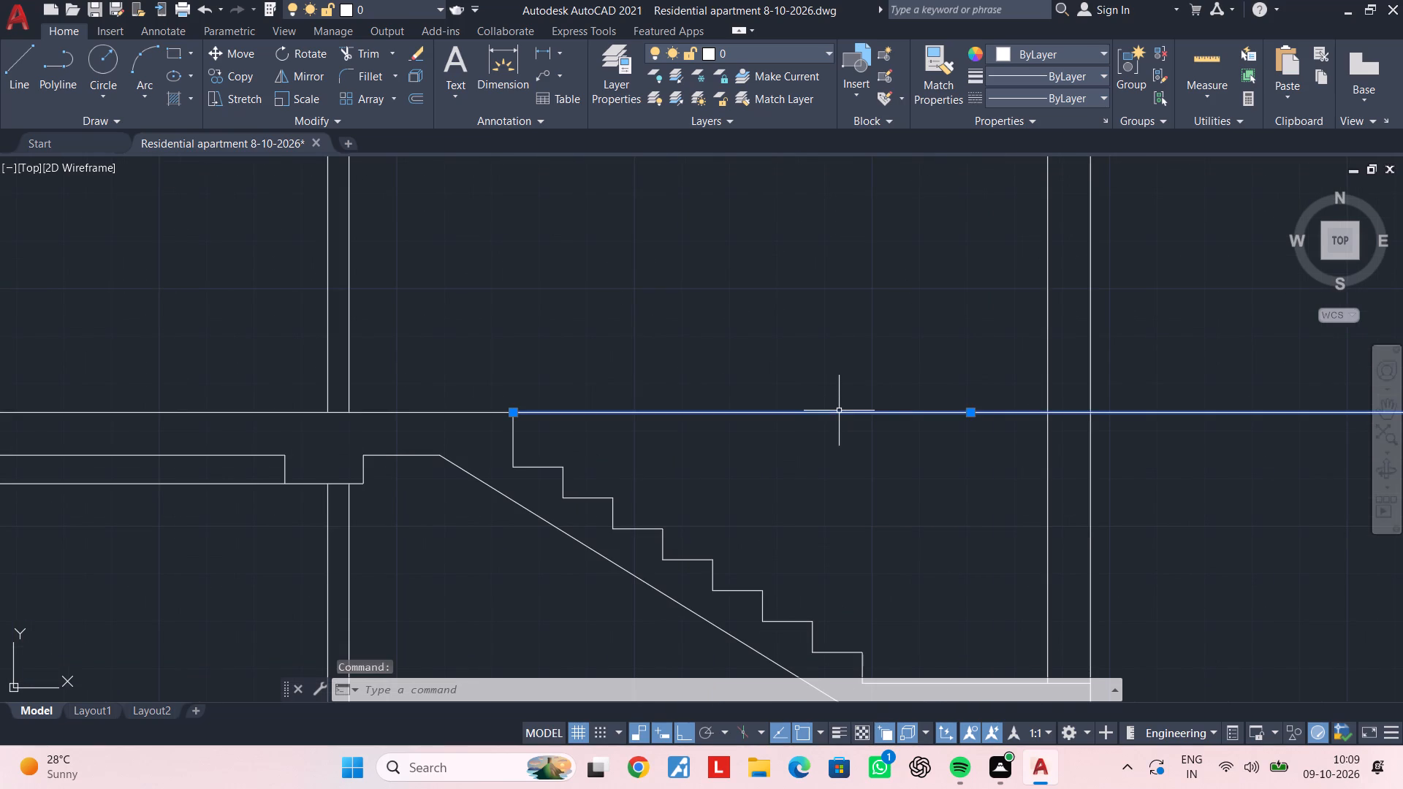
key("Delete")
key("Escape")
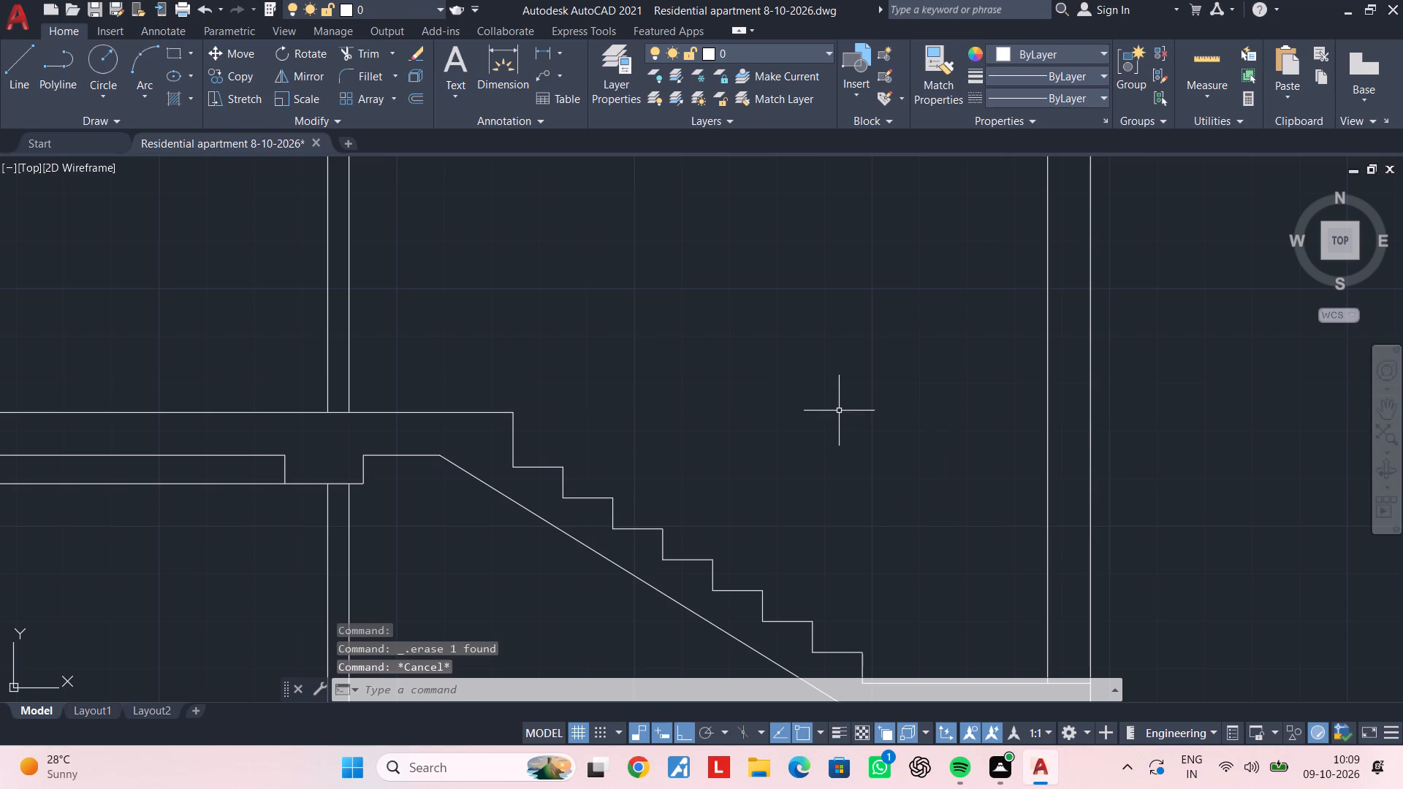
key("Escape")
Delete the floor-level lines crossing the stairwell and outer wall at the next three storeys down, keeping the lowest one.
scroll(839, 411, "down", 4)
middle_click_drag(852, 413, 820, 310)
scroll(840, 364, "up", 3)
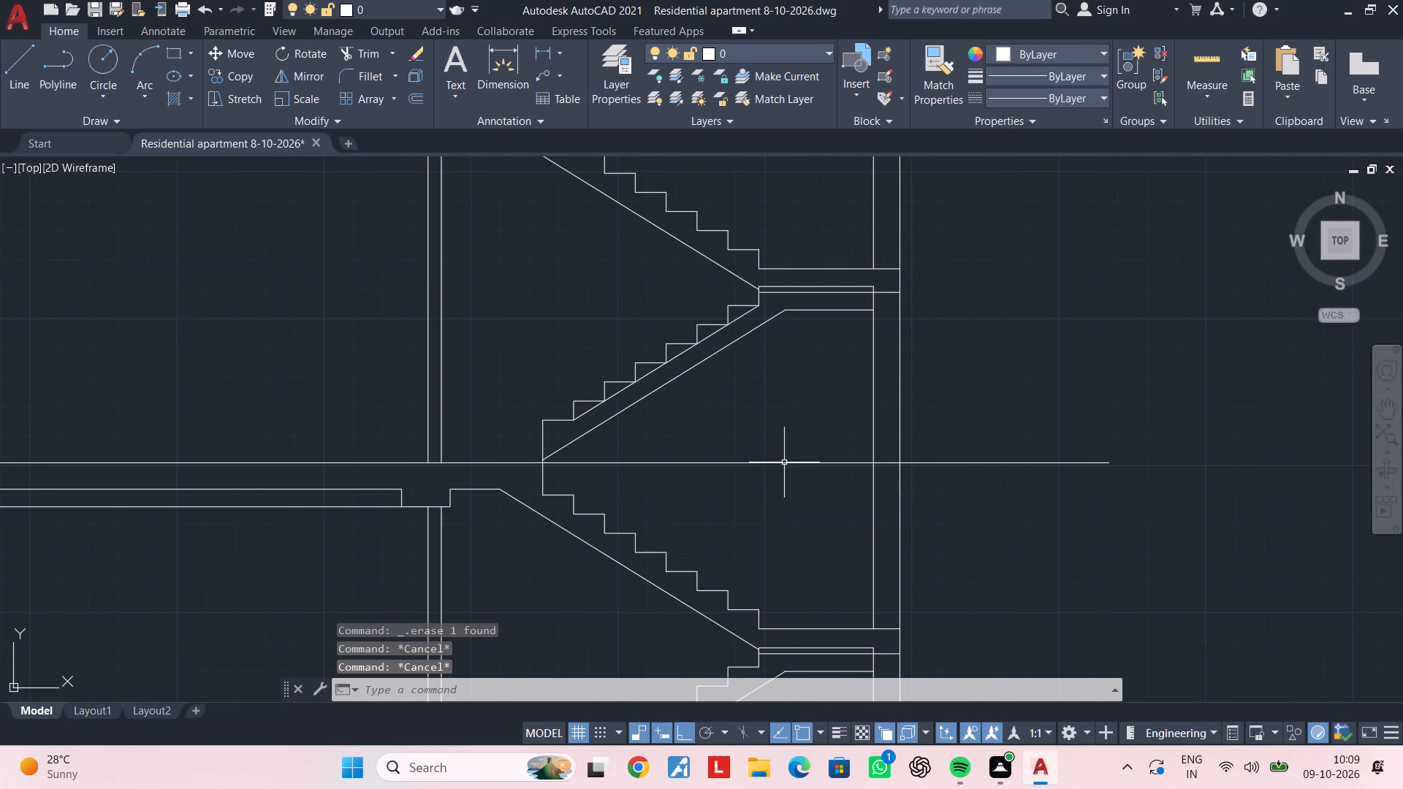
left_click(784, 460)
key("Delete")
scroll(875, 438, "down", 3)
middle_click_drag(859, 430, 838, 373)
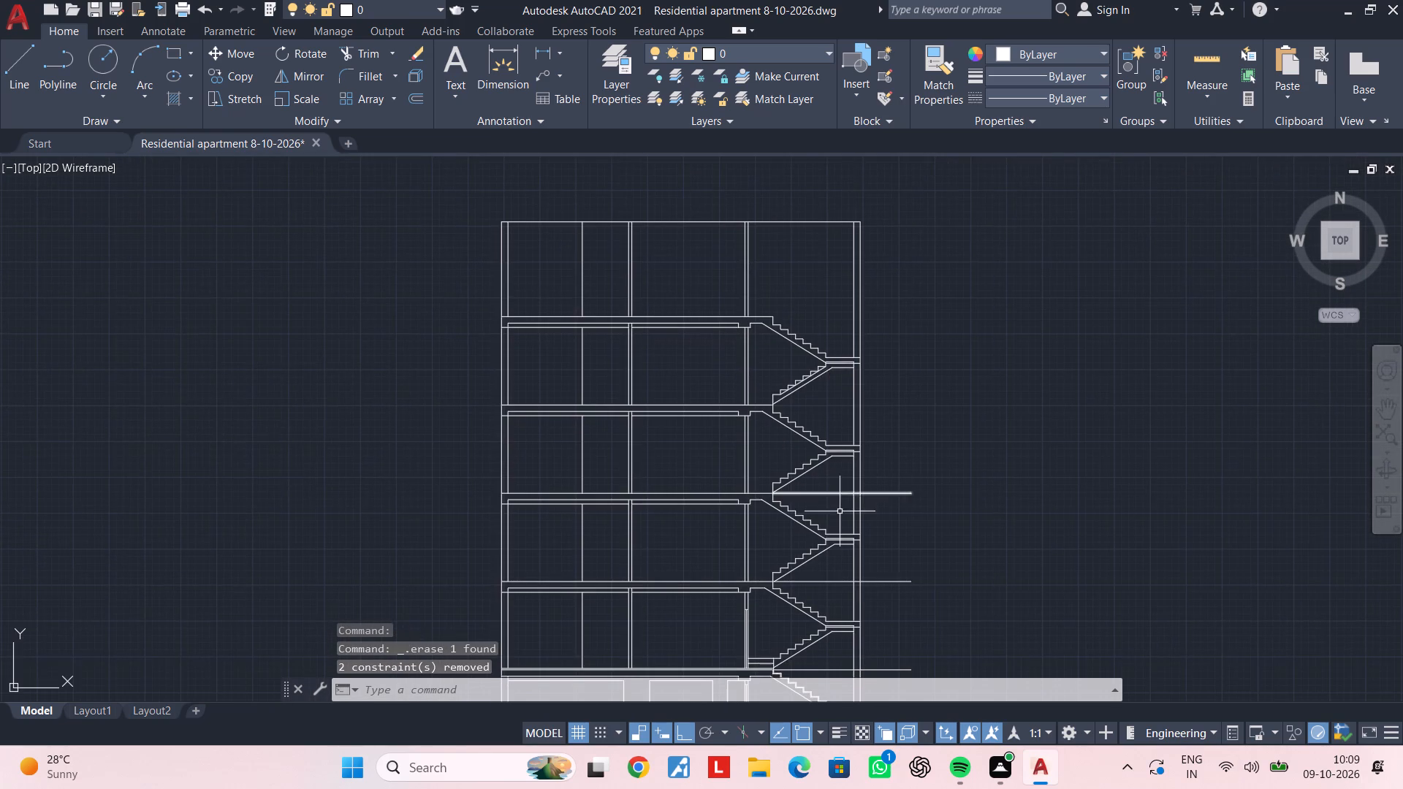
scroll(829, 490, "up", 2)
left_click(828, 497)
key("Delete")
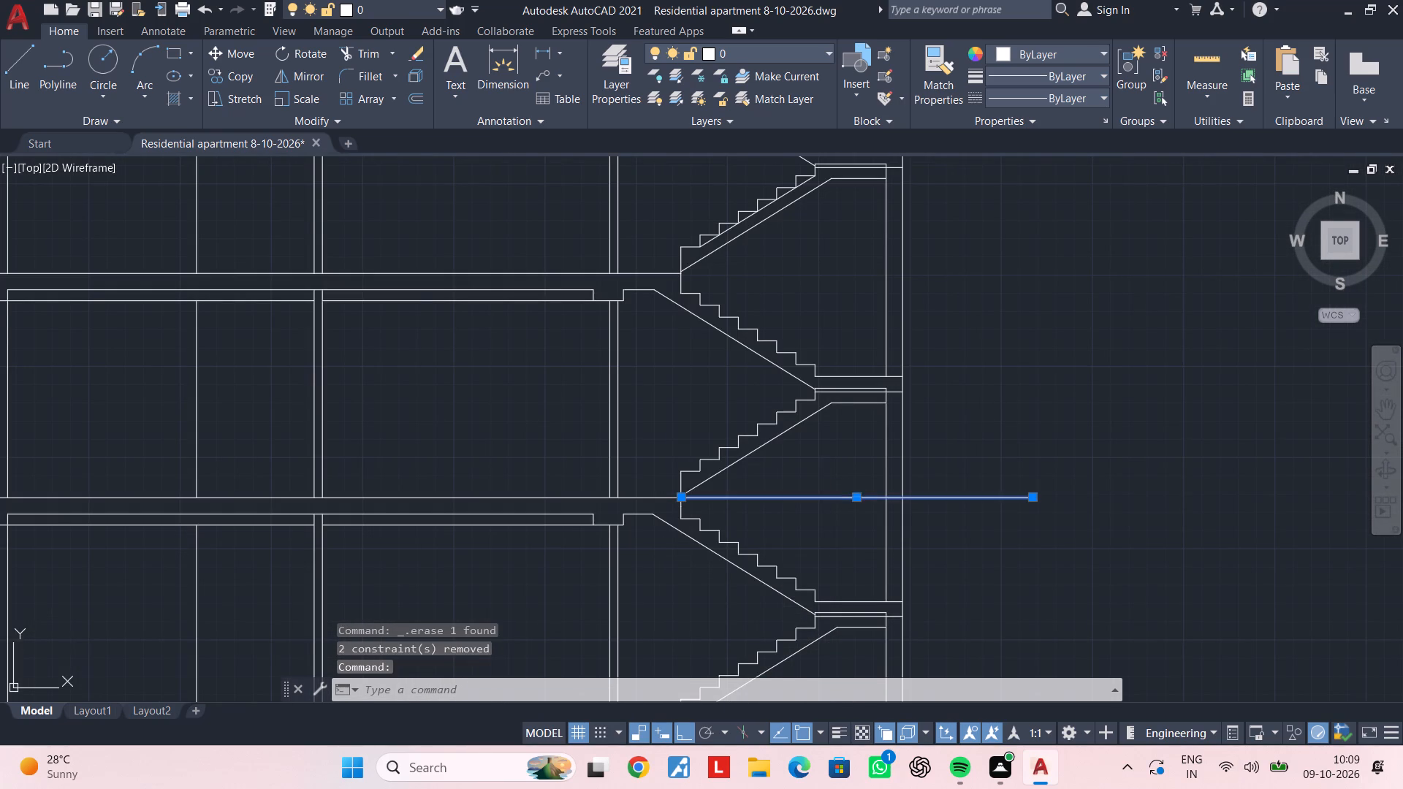
scroll(844, 508, "down", 1)
middle_click_drag(843, 515, 824, 363)
scroll(807, 487, "up", 1)
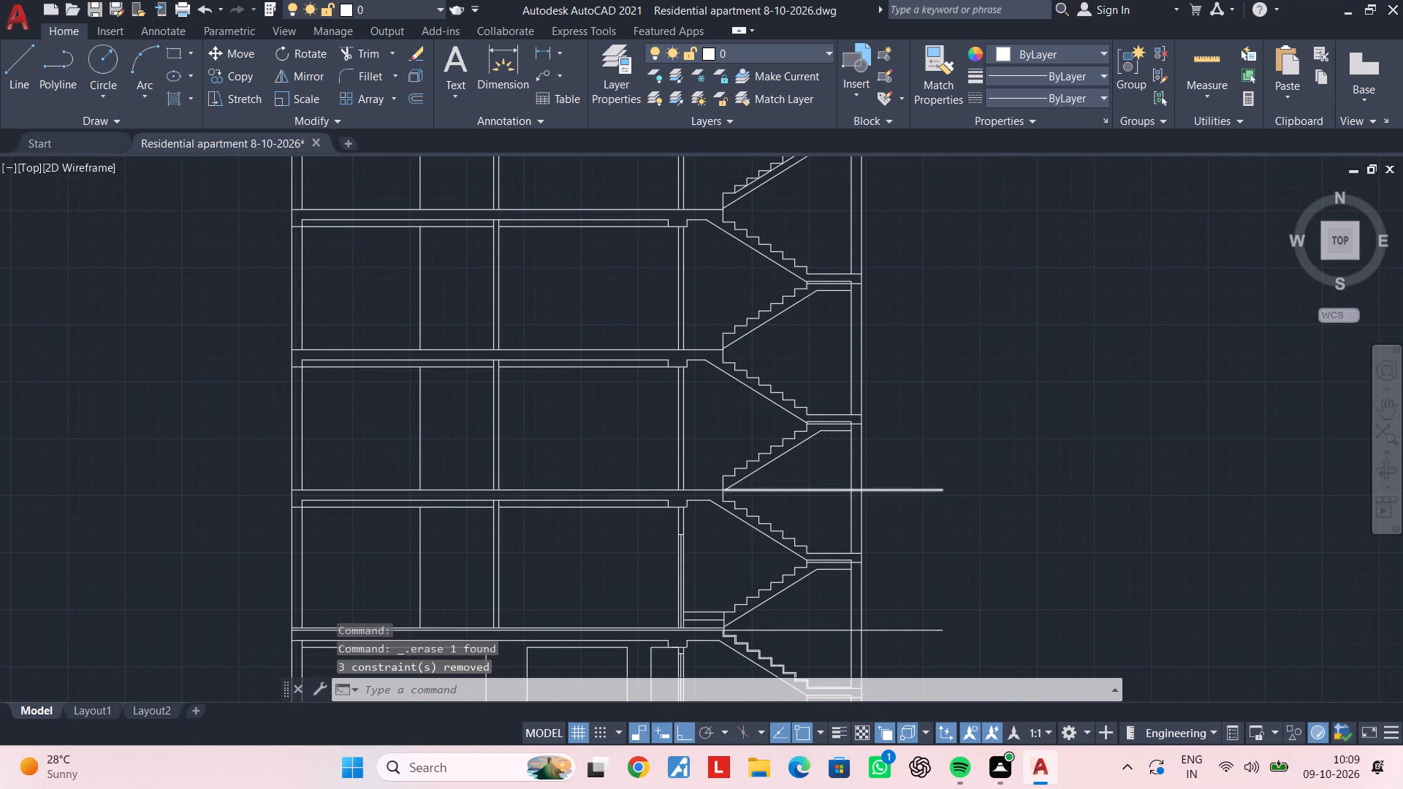
left_click(806, 492)
key("Delete")
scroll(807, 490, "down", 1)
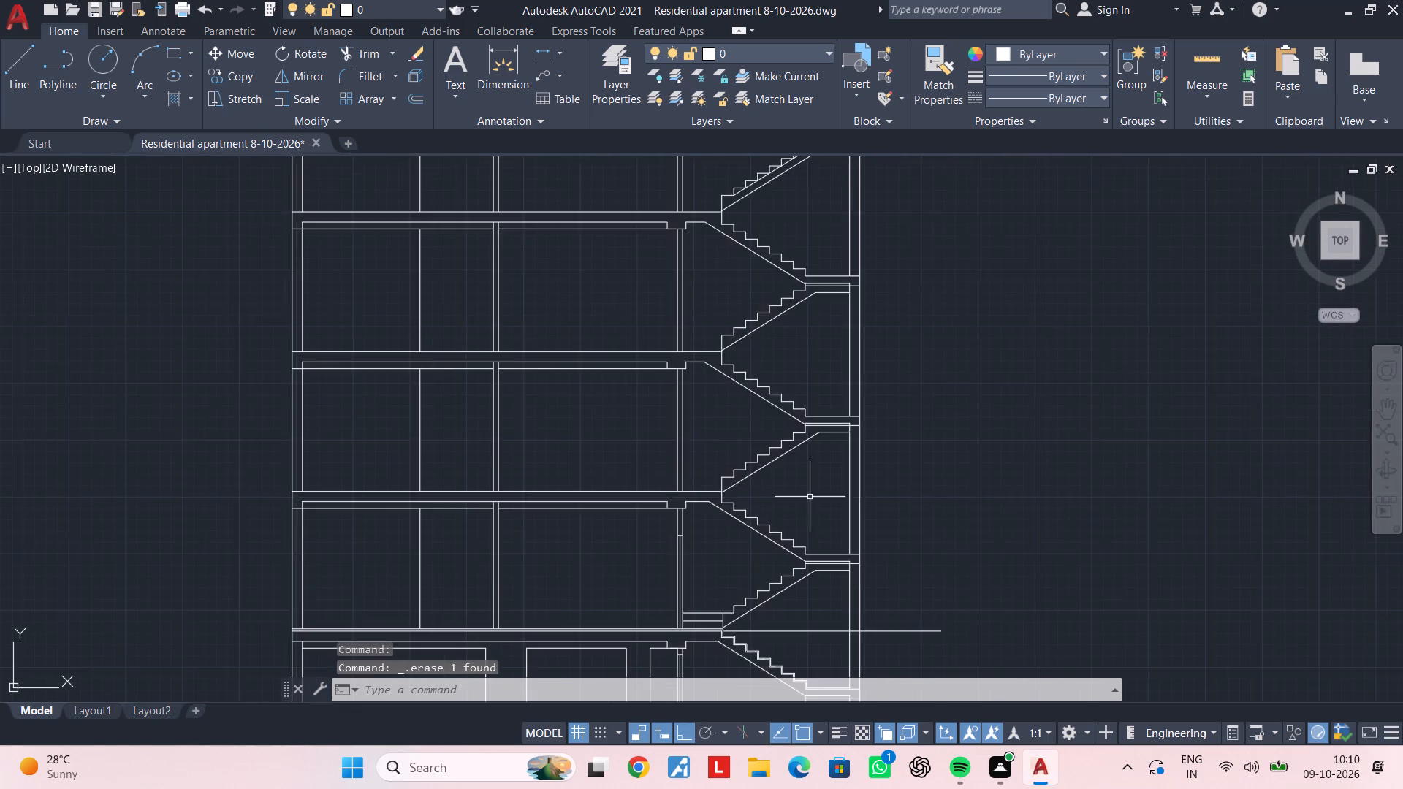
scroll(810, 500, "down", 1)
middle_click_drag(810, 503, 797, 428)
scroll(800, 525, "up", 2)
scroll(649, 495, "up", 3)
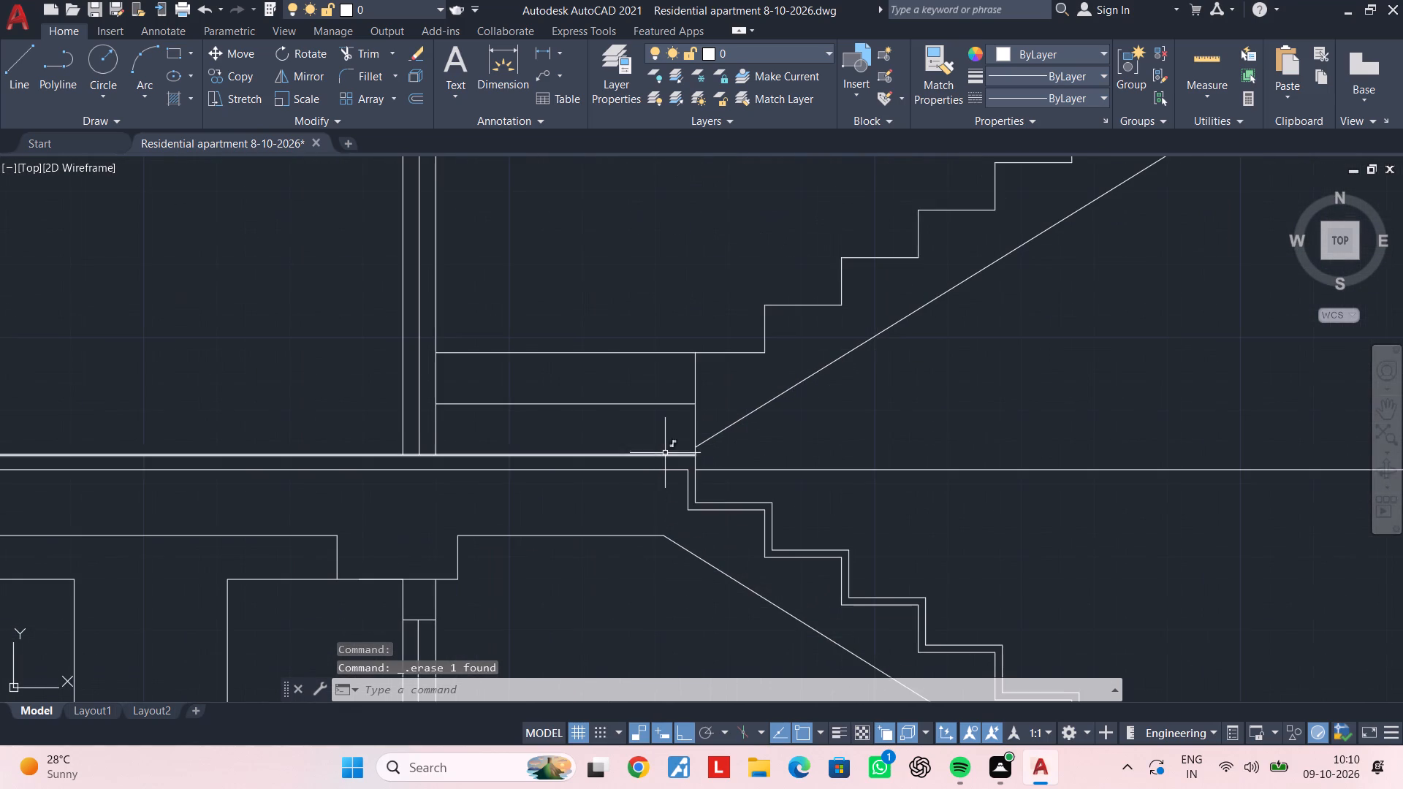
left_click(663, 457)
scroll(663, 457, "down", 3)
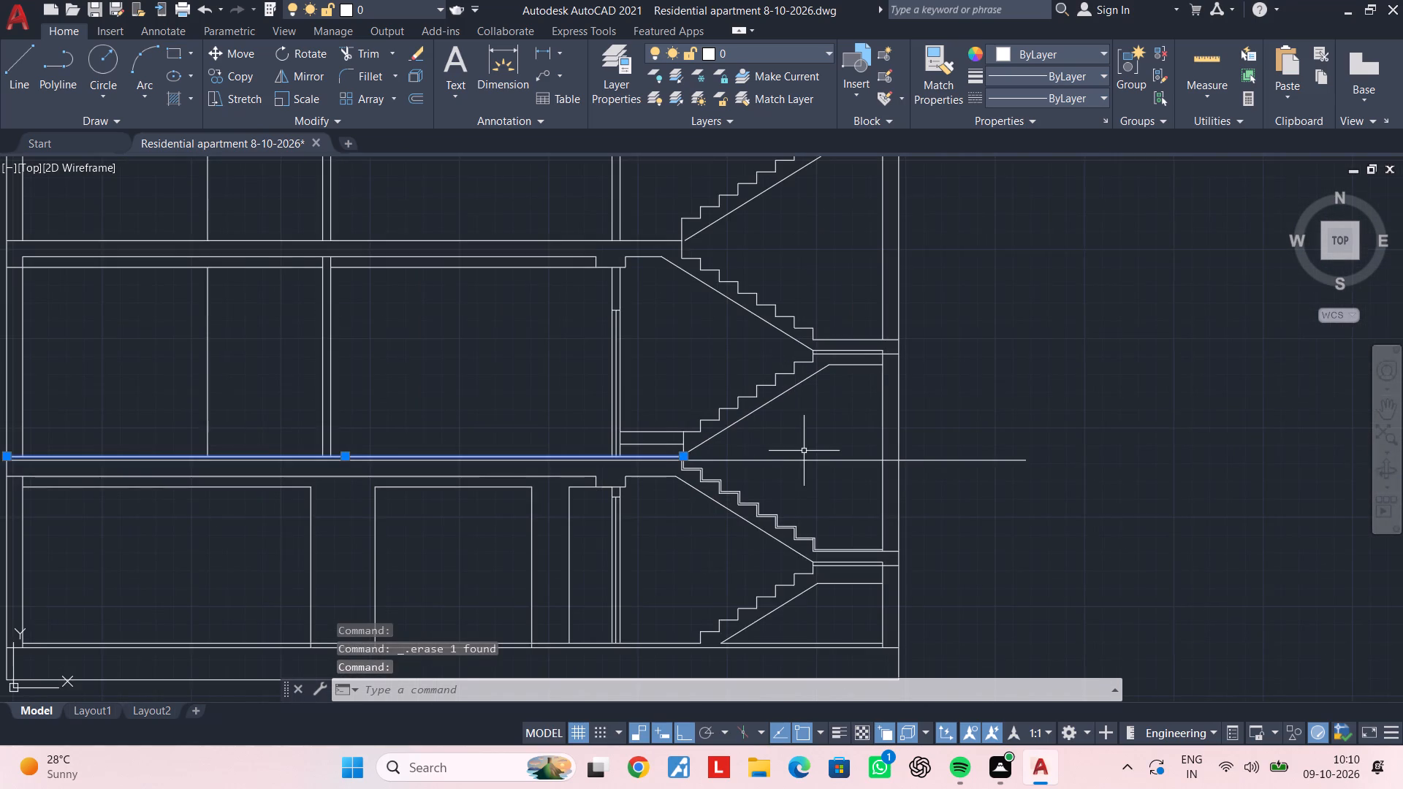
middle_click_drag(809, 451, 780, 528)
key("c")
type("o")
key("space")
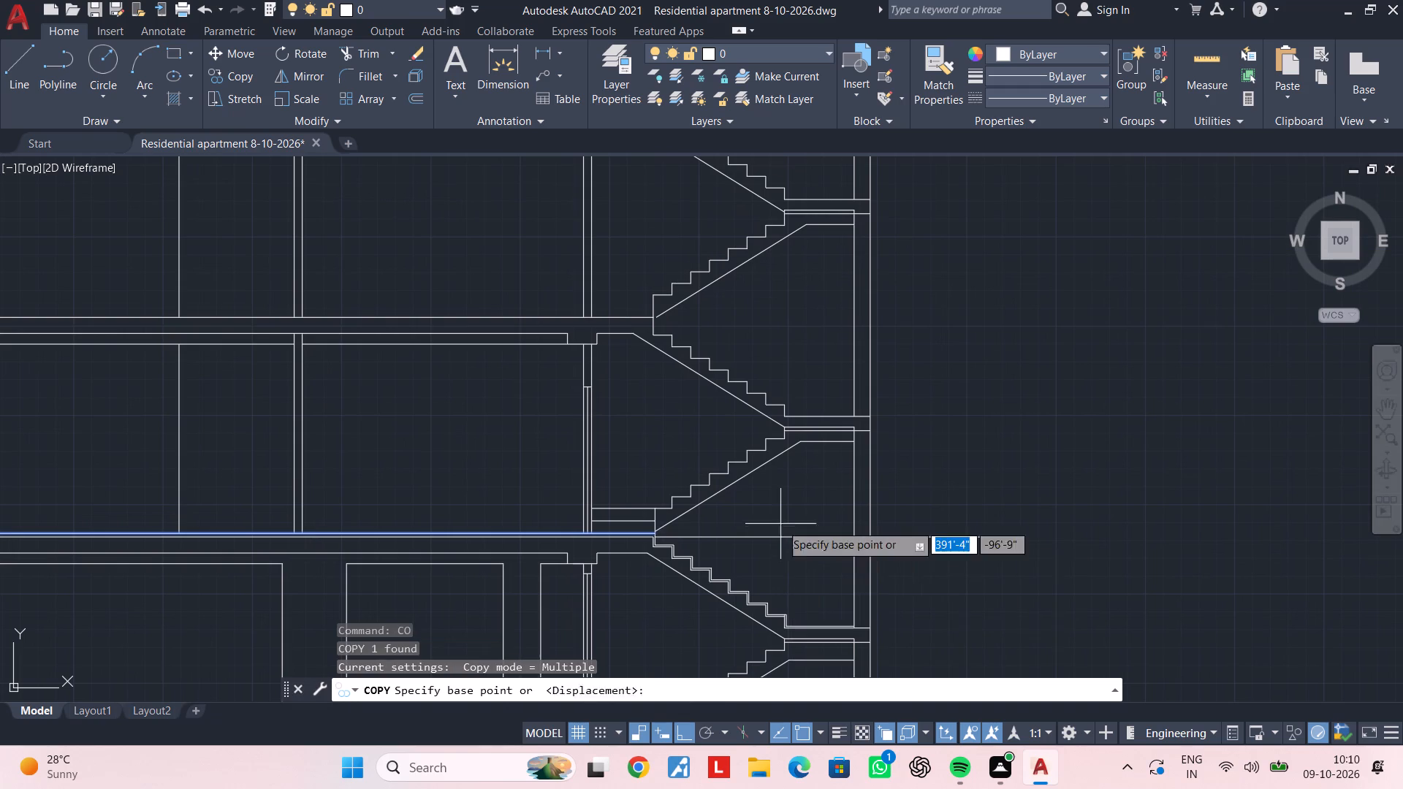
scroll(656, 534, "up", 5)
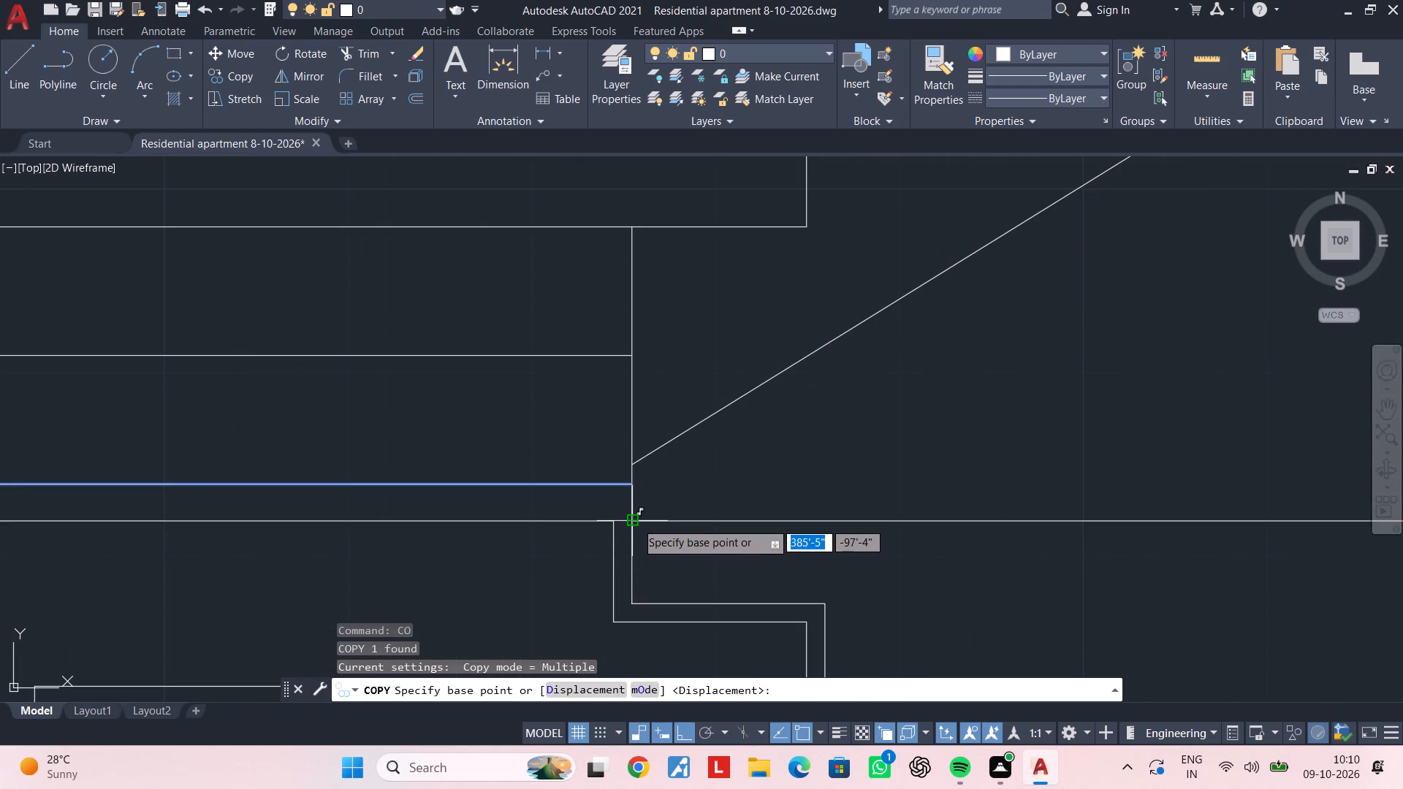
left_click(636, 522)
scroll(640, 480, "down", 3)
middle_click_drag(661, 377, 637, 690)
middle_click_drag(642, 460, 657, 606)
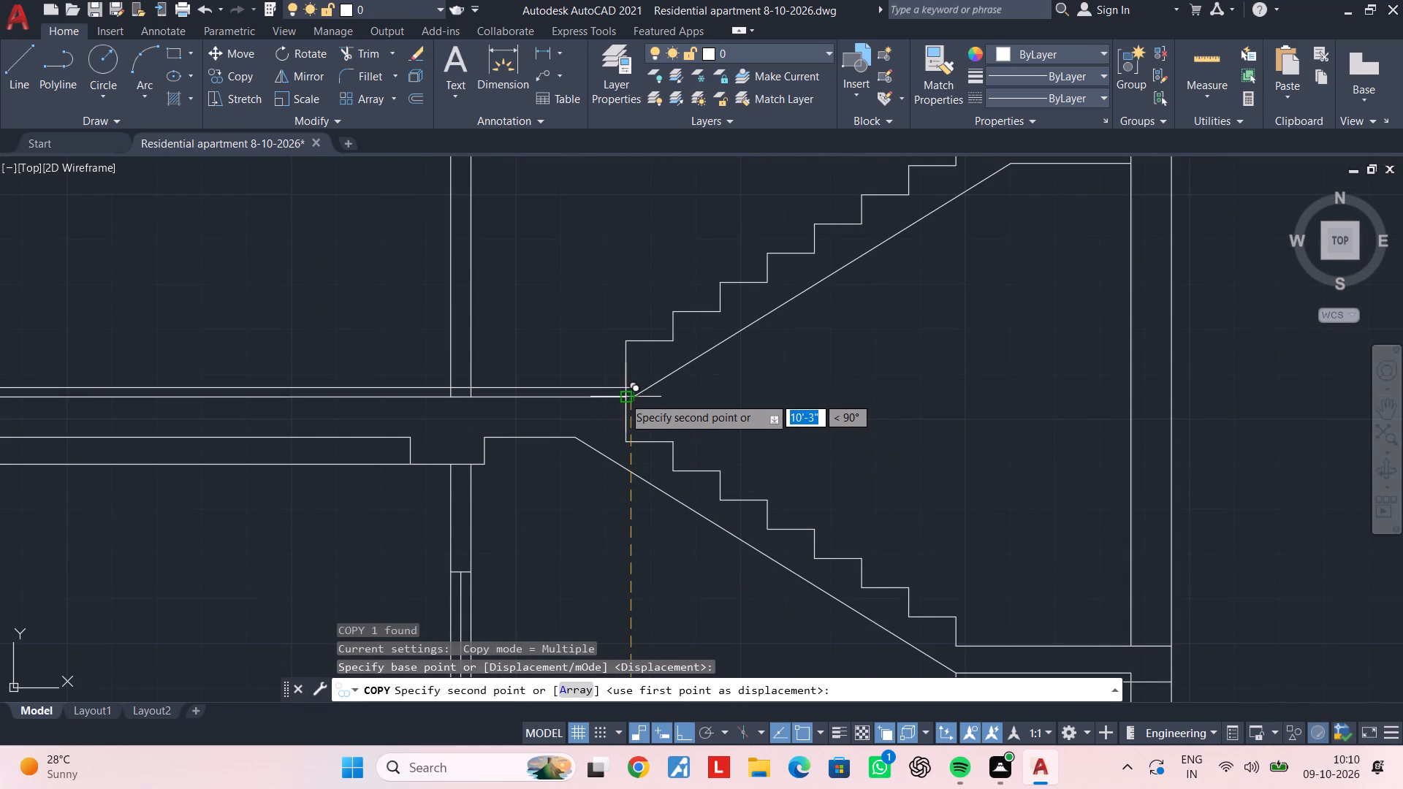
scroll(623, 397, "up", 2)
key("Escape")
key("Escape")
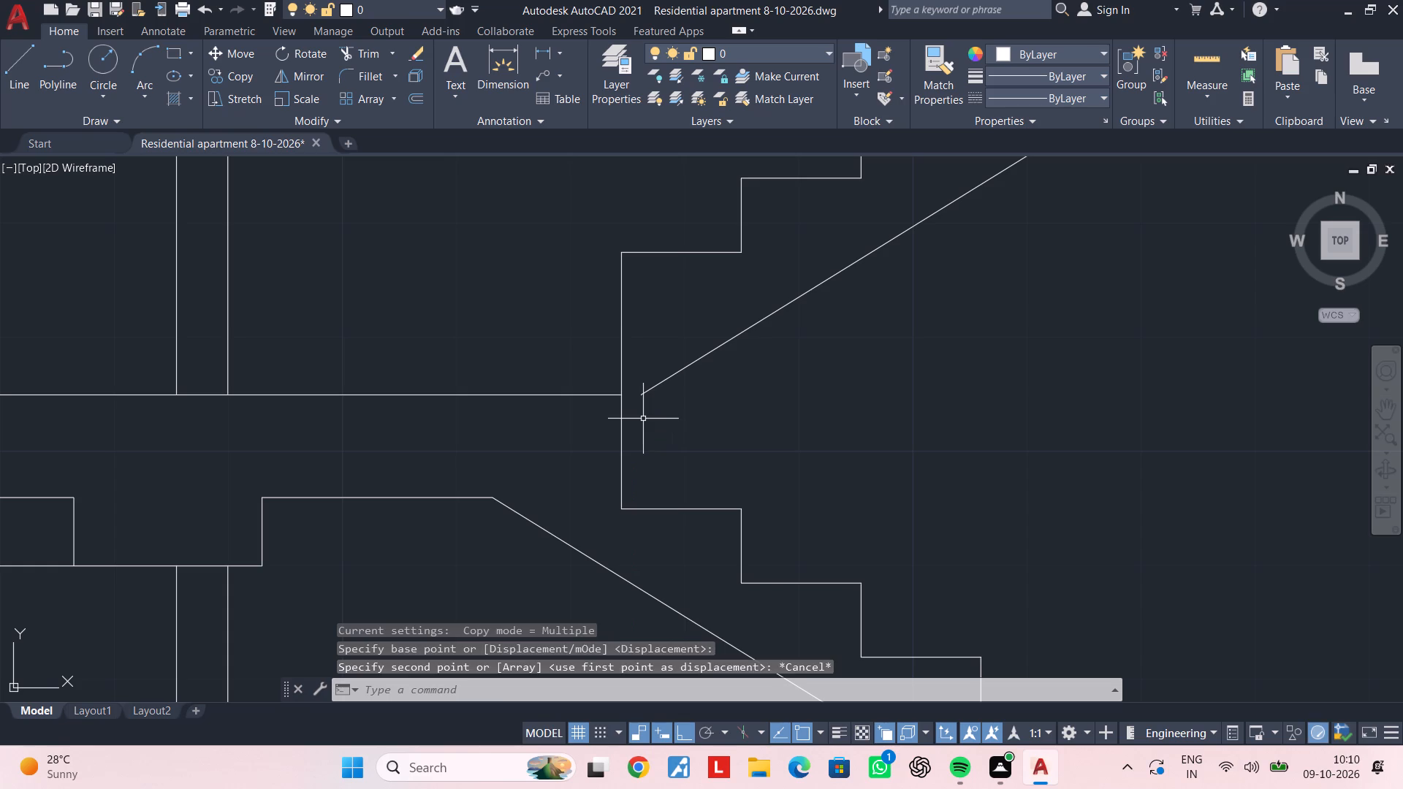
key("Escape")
Extend the sloping soffit line of the flight rising from the second floor slab to the slab edge's vertical line.
type("ex")
key("space")
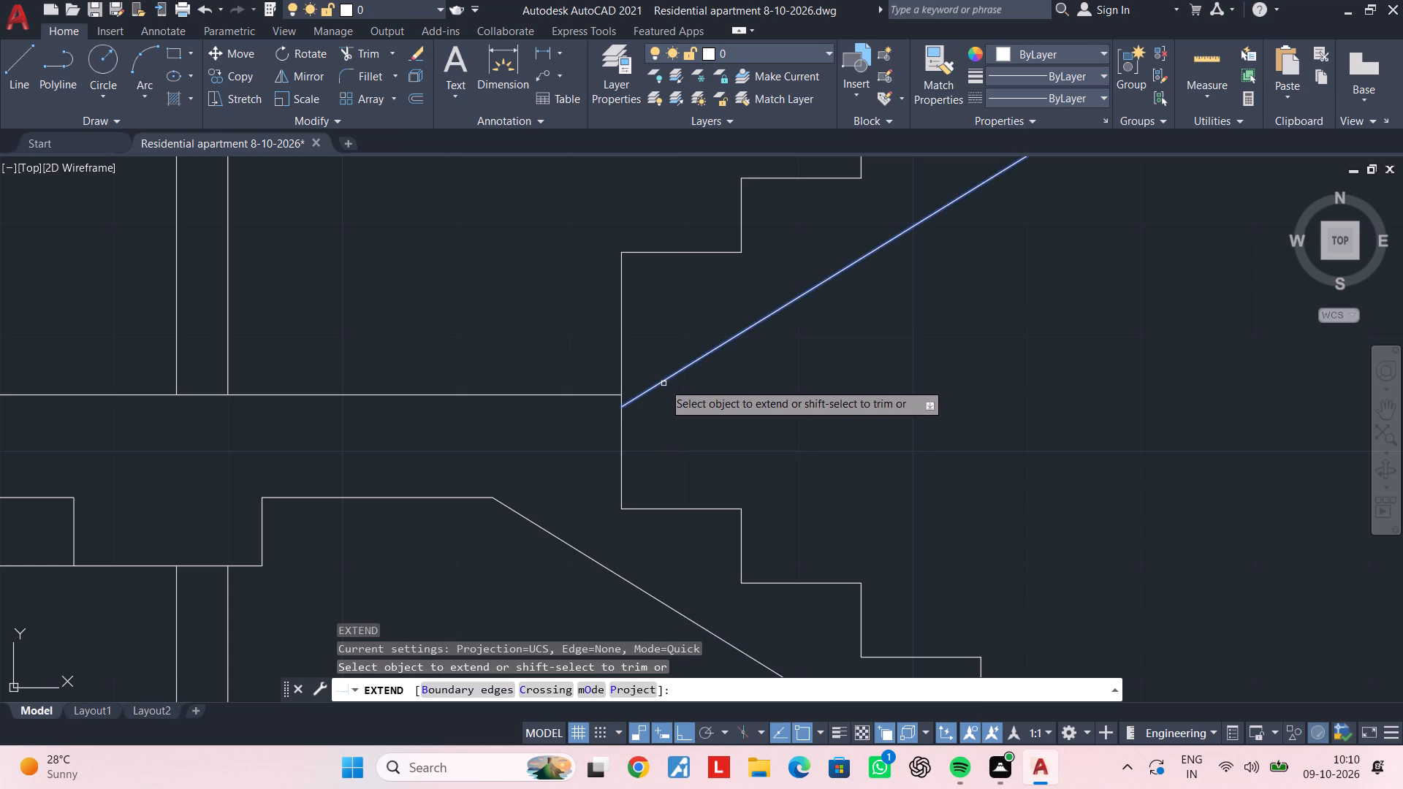
left_click(661, 381)
key("Escape")
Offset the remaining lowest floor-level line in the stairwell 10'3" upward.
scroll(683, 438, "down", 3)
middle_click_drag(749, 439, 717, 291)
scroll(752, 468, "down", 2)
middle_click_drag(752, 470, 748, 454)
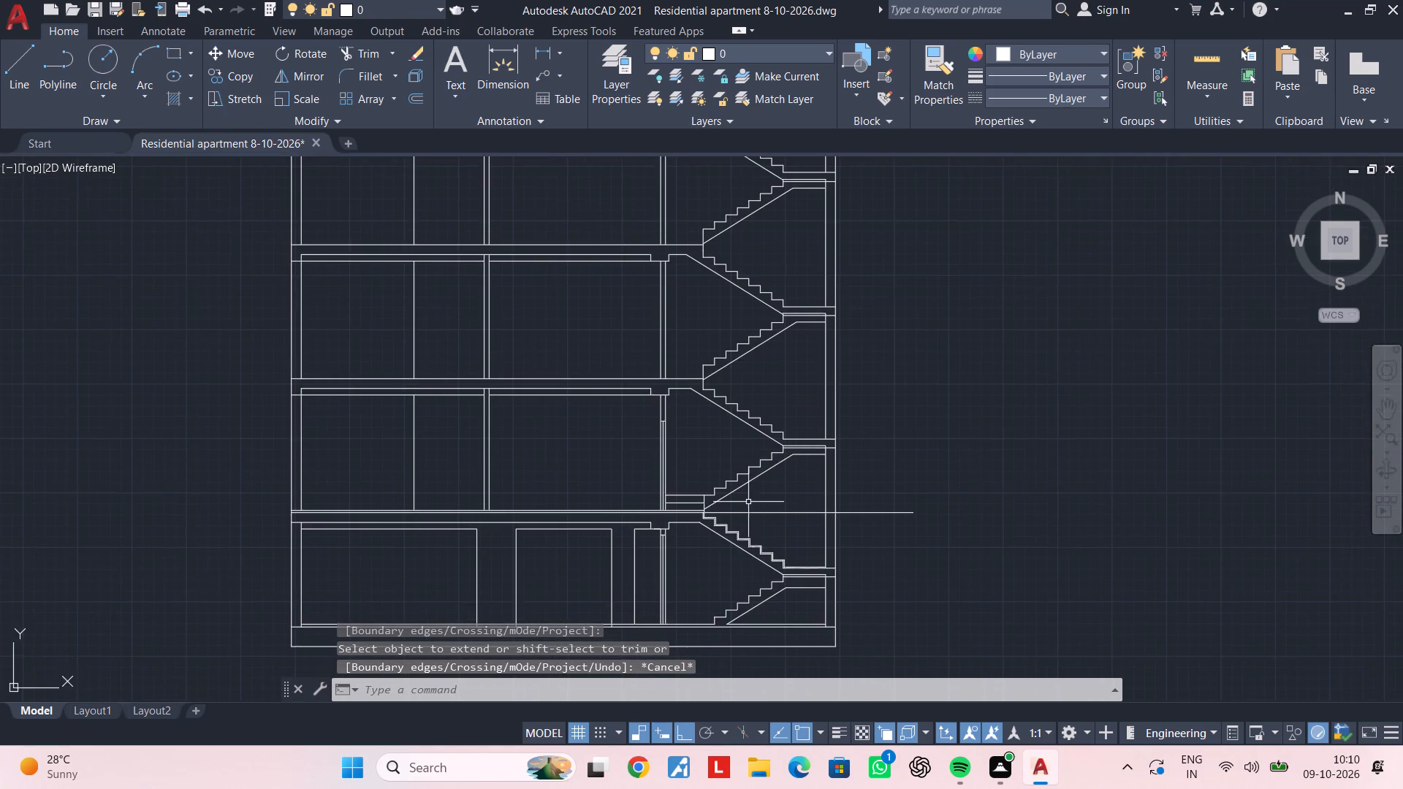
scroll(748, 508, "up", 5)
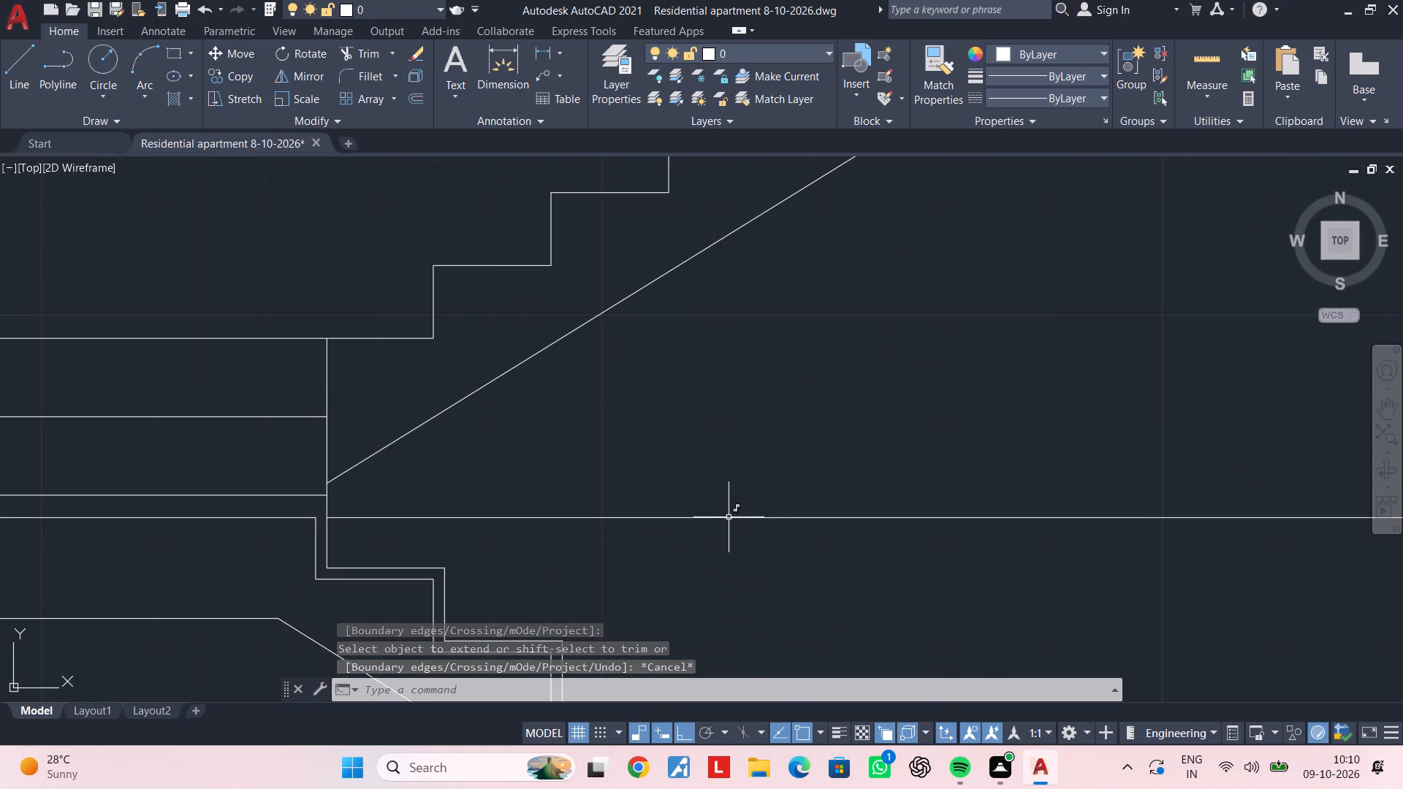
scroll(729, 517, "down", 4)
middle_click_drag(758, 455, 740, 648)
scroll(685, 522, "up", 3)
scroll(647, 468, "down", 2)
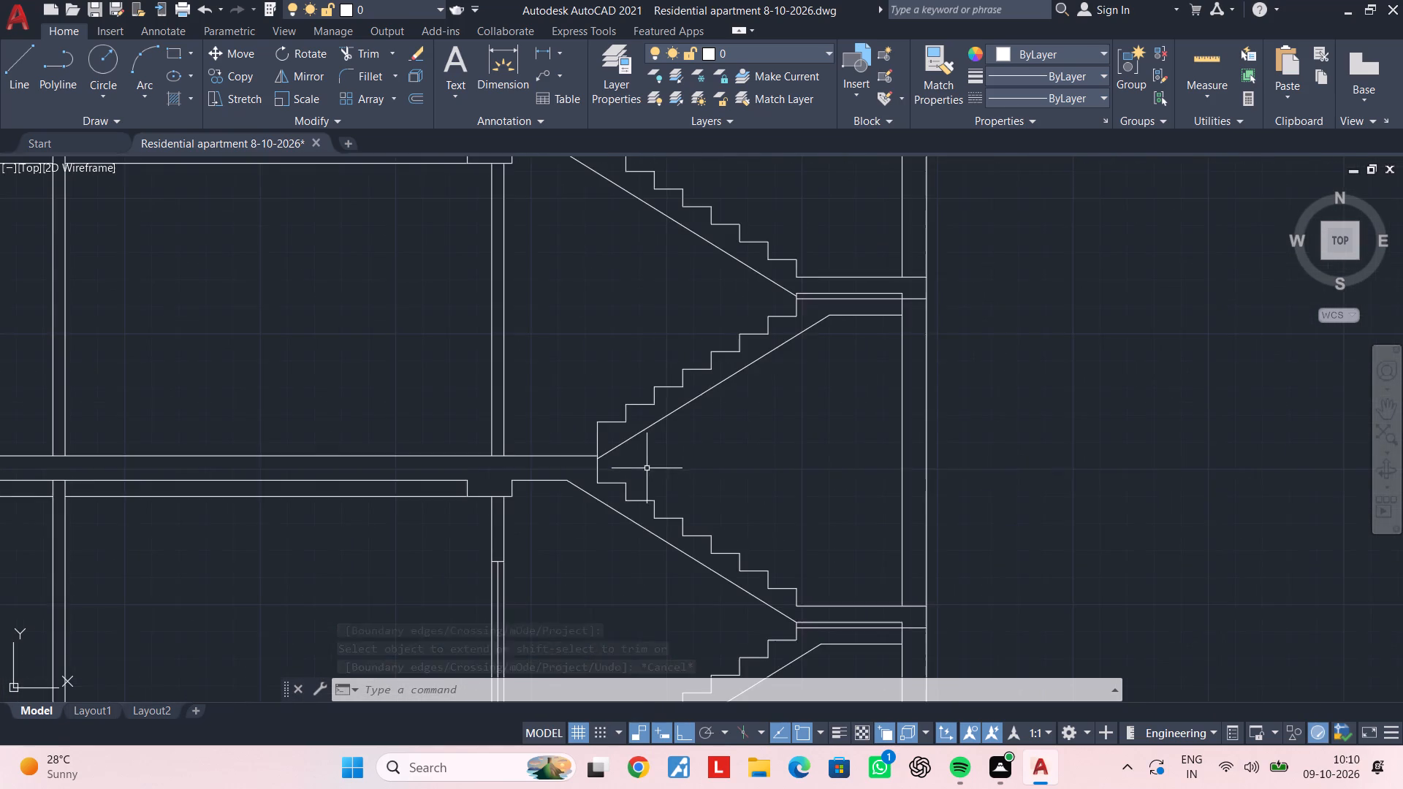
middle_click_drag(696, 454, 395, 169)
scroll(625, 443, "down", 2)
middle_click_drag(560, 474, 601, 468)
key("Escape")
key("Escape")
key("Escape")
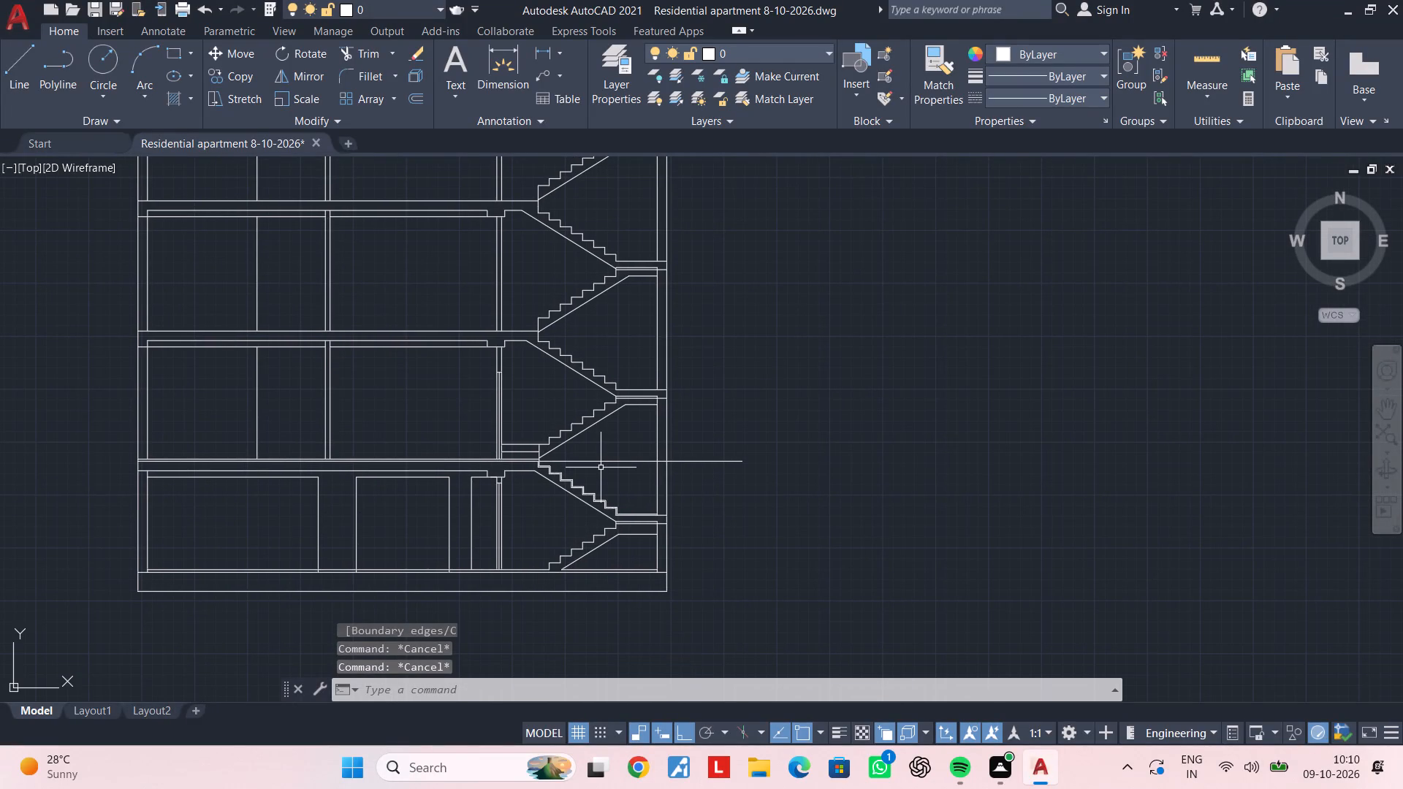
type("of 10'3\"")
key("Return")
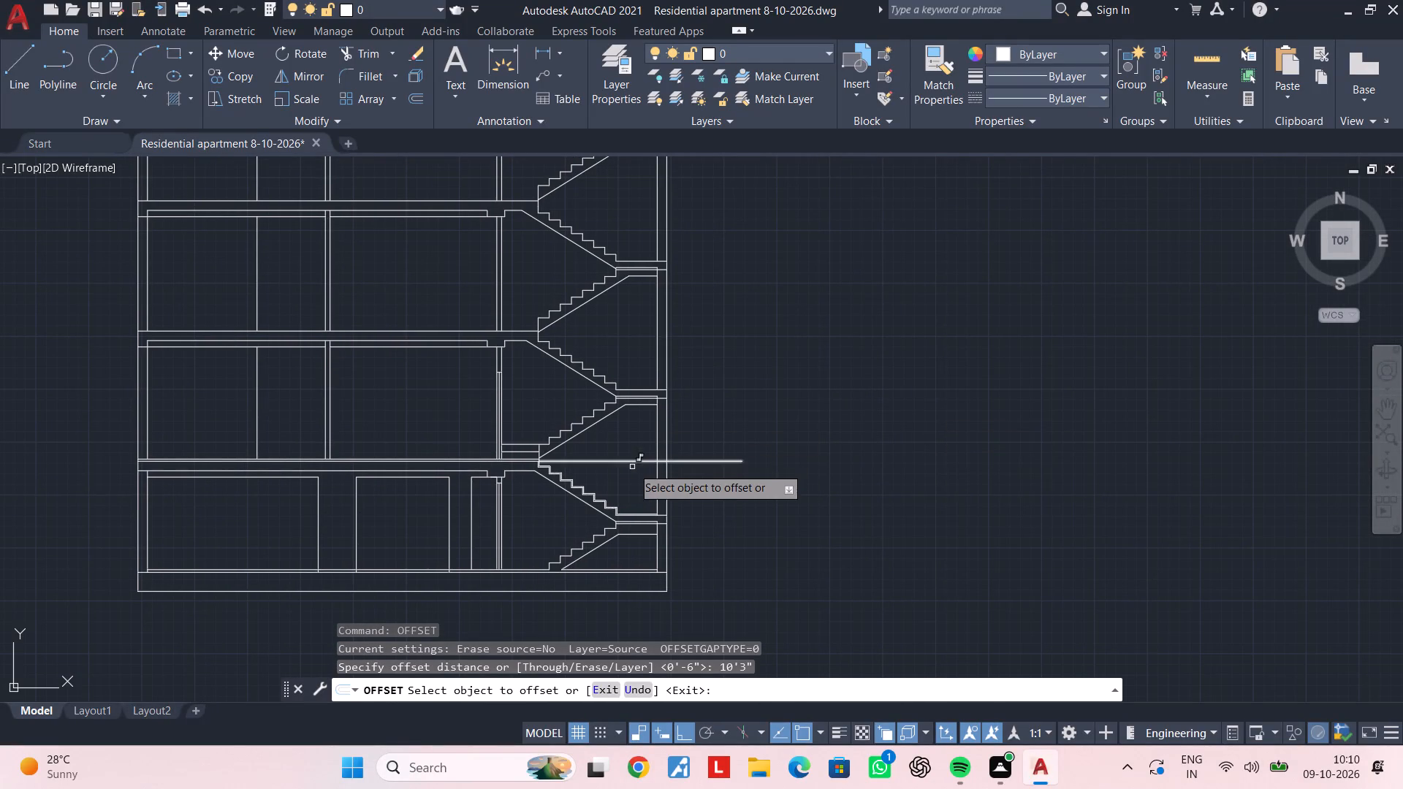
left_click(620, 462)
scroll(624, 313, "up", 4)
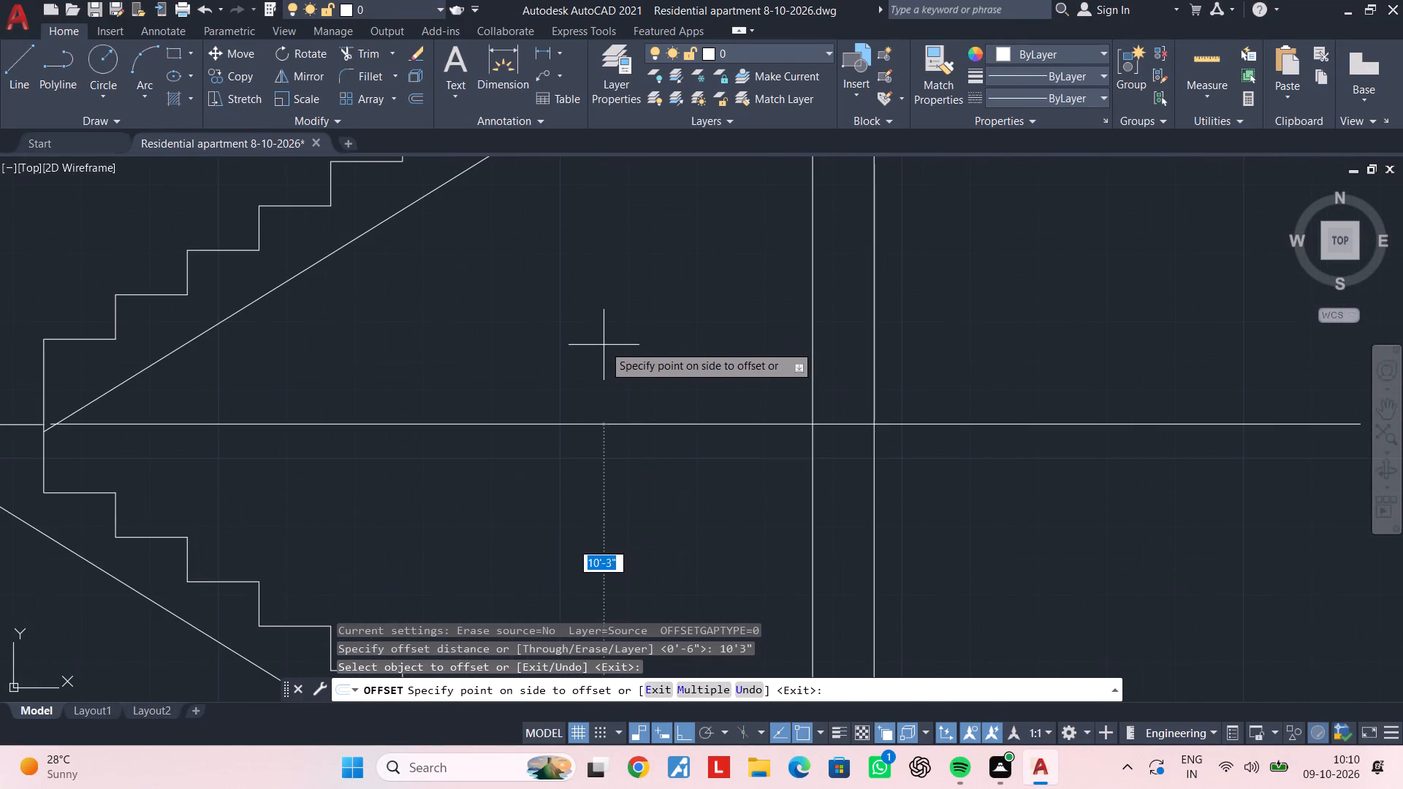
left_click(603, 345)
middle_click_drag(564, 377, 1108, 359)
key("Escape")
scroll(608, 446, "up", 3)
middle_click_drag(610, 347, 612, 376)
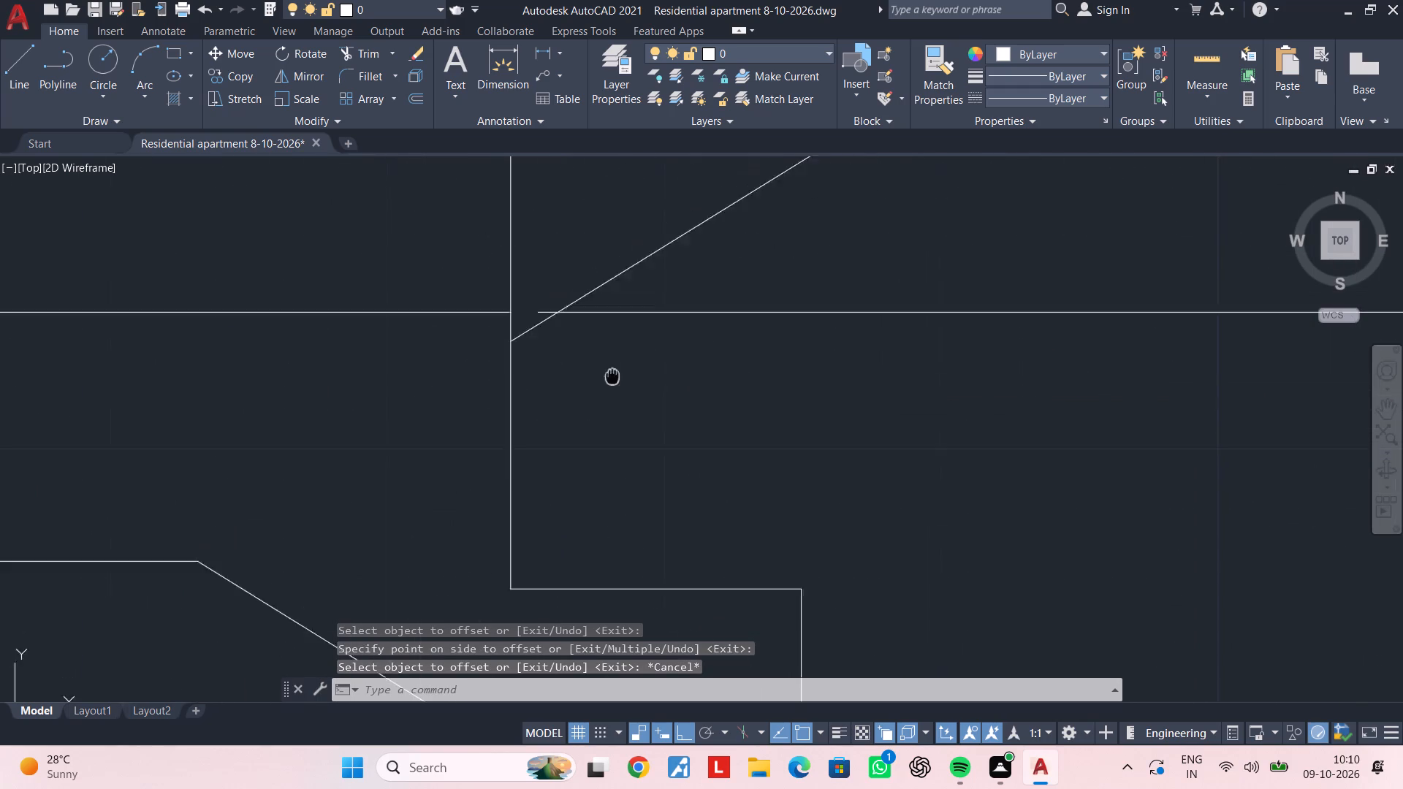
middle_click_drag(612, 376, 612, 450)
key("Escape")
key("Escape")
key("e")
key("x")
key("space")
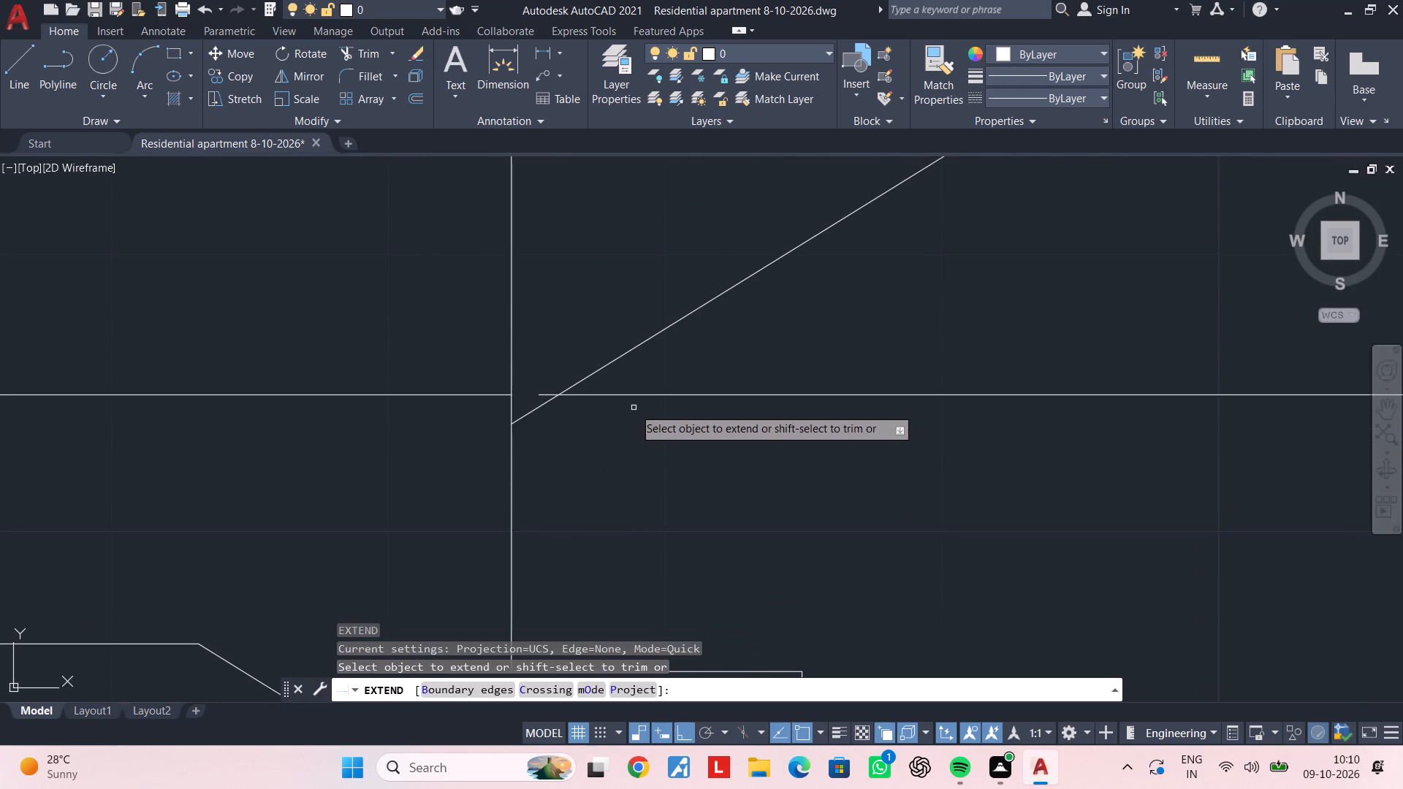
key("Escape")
Examine where the offset level line meets the slab edge, flight soffit and outer wall.
scroll(720, 462, "down", 3)
middle_click_drag(812, 459, 753, 454)
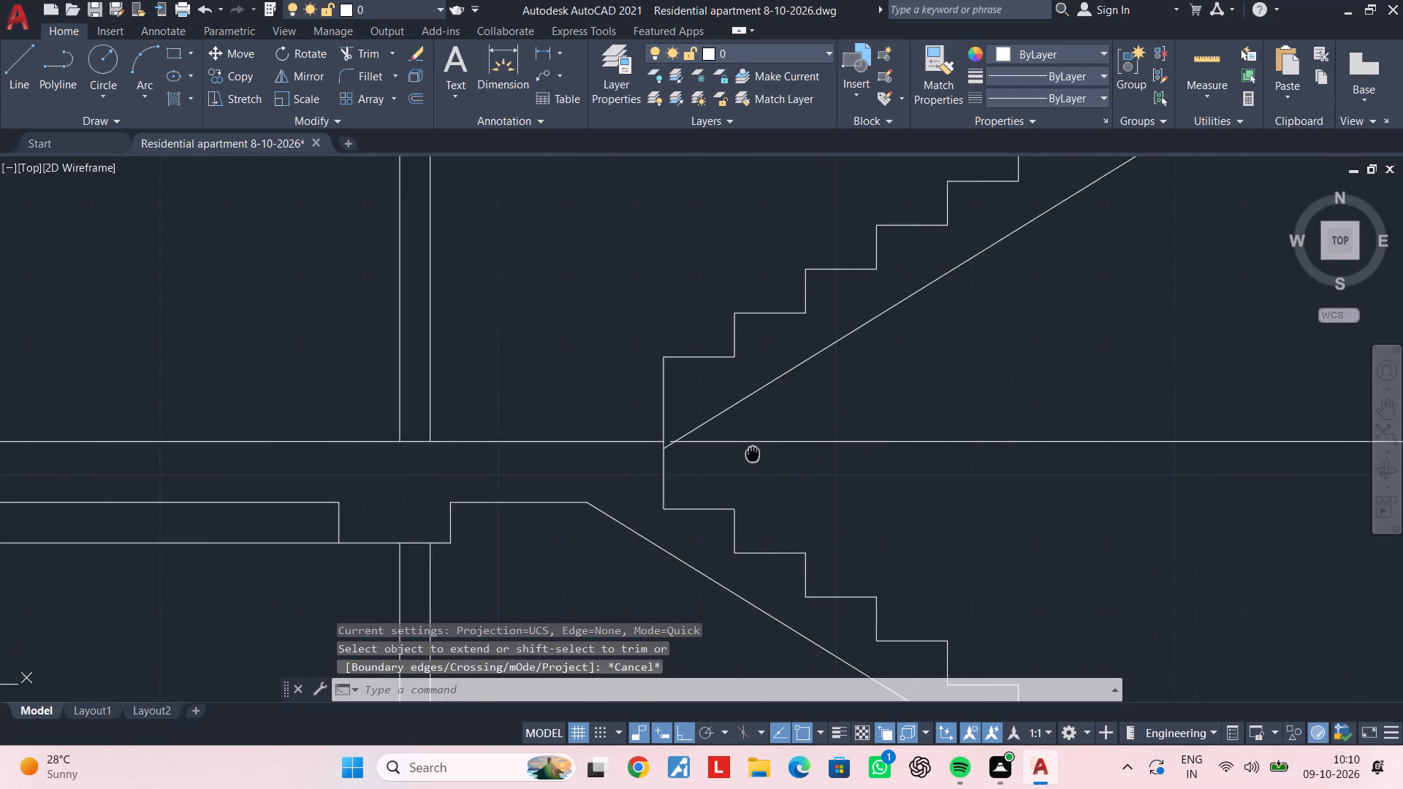
middle_click_drag(753, 454, 530, 427)
scroll(530, 427, "up", 3)
scroll(530, 427, "down", 5)
middle_click_drag(713, 425, 534, 394)
scroll(608, 449, "down", 2)
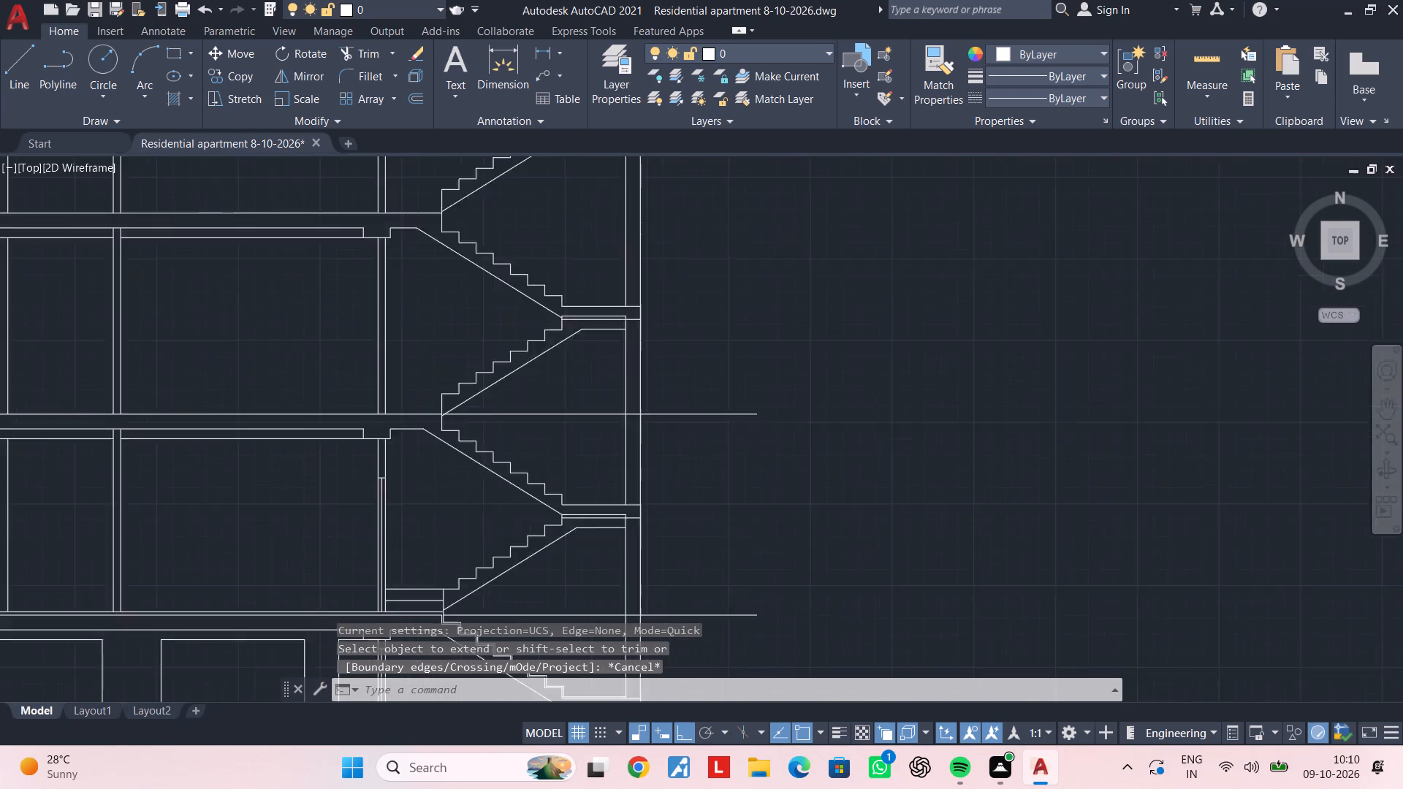
middle_click_drag(608, 449, 706, 373)
middle_click_drag(772, 426, 794, 383)
middle_click_drag(810, 363, 814, 423)
scroll(557, 374, "up", 2)
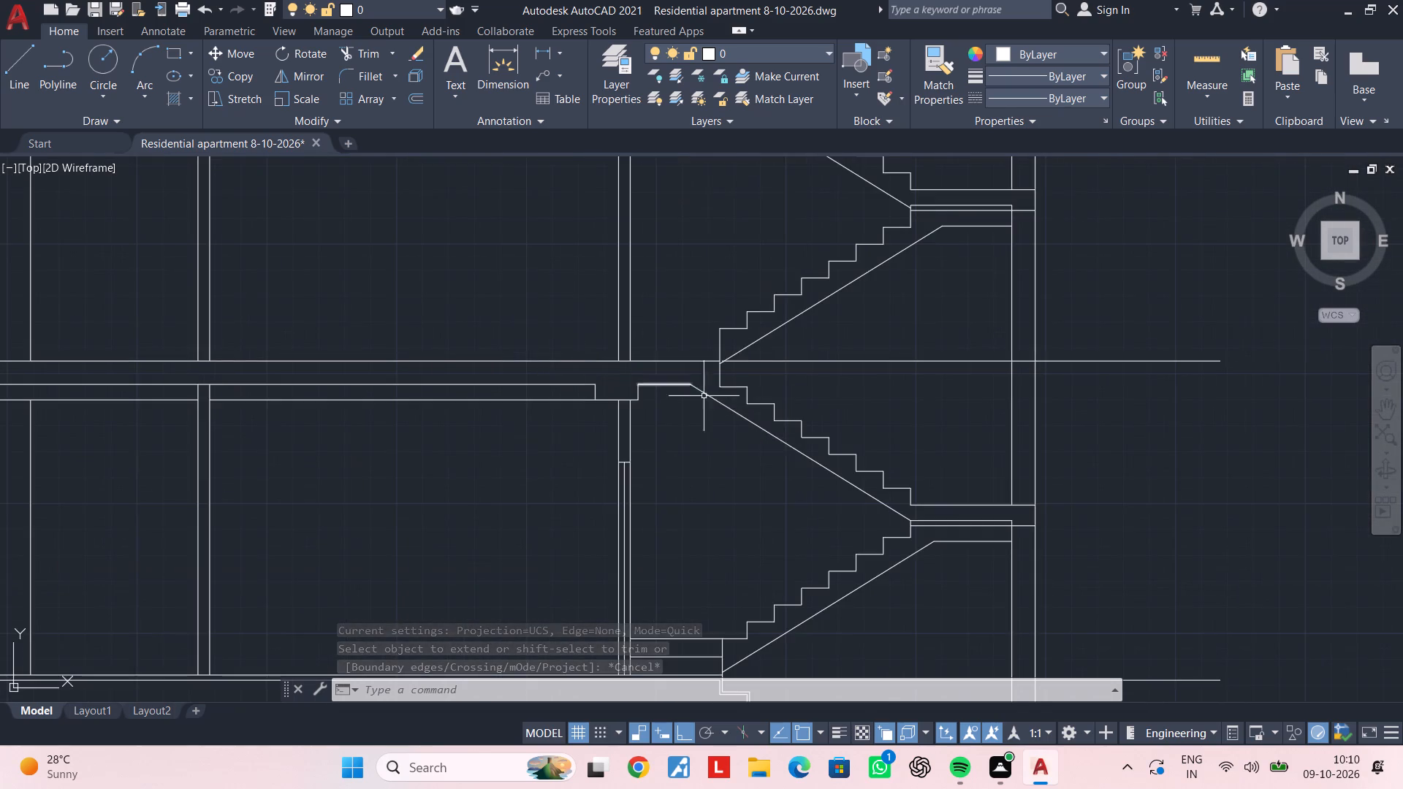
scroll(731, 354, "up", 7)
scroll(710, 390, "down", 4)
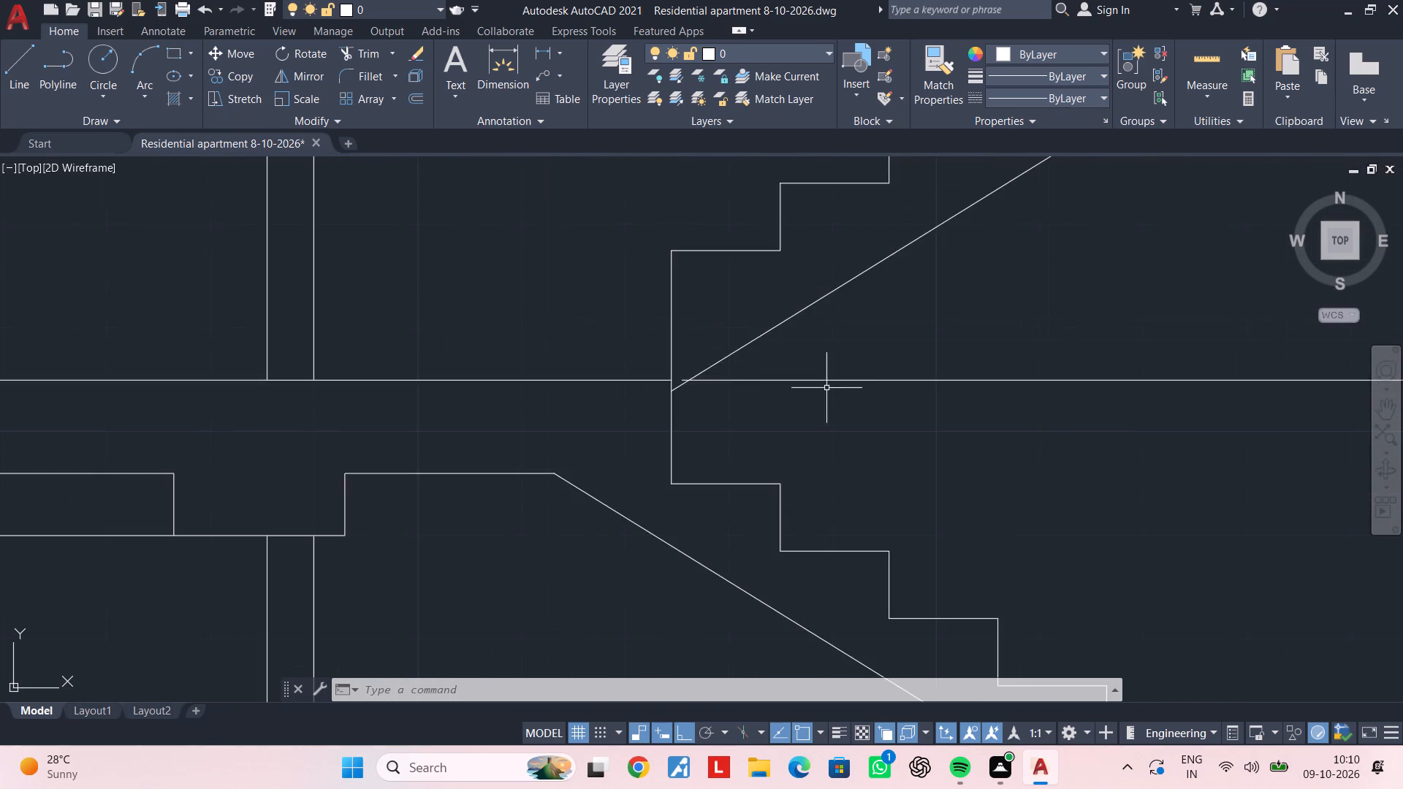
middle_click_drag(897, 388, 370, 324)
scroll(521, 345, "down", 1)
middle_click_drag(454, 346, 451, 442)
scroll(480, 418, "down", 3)
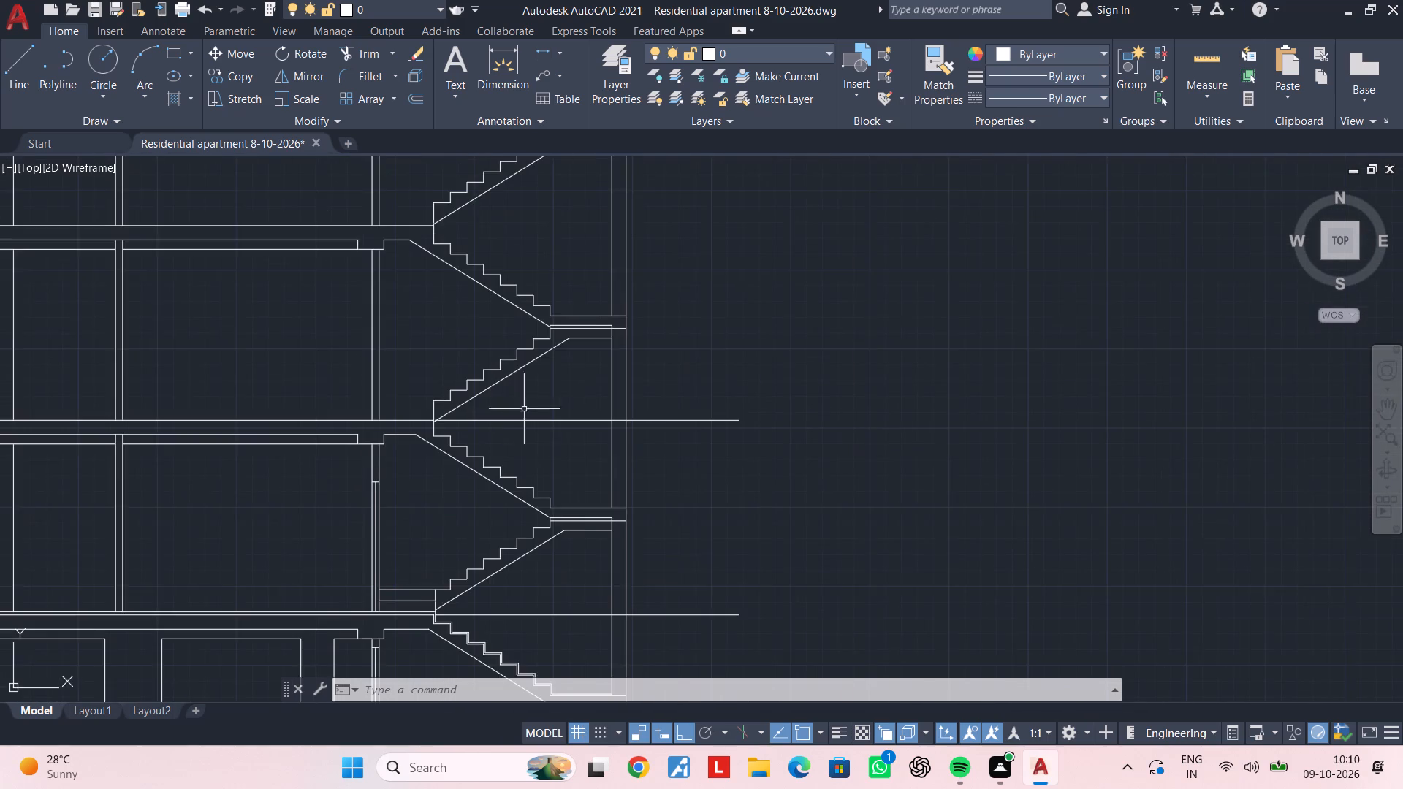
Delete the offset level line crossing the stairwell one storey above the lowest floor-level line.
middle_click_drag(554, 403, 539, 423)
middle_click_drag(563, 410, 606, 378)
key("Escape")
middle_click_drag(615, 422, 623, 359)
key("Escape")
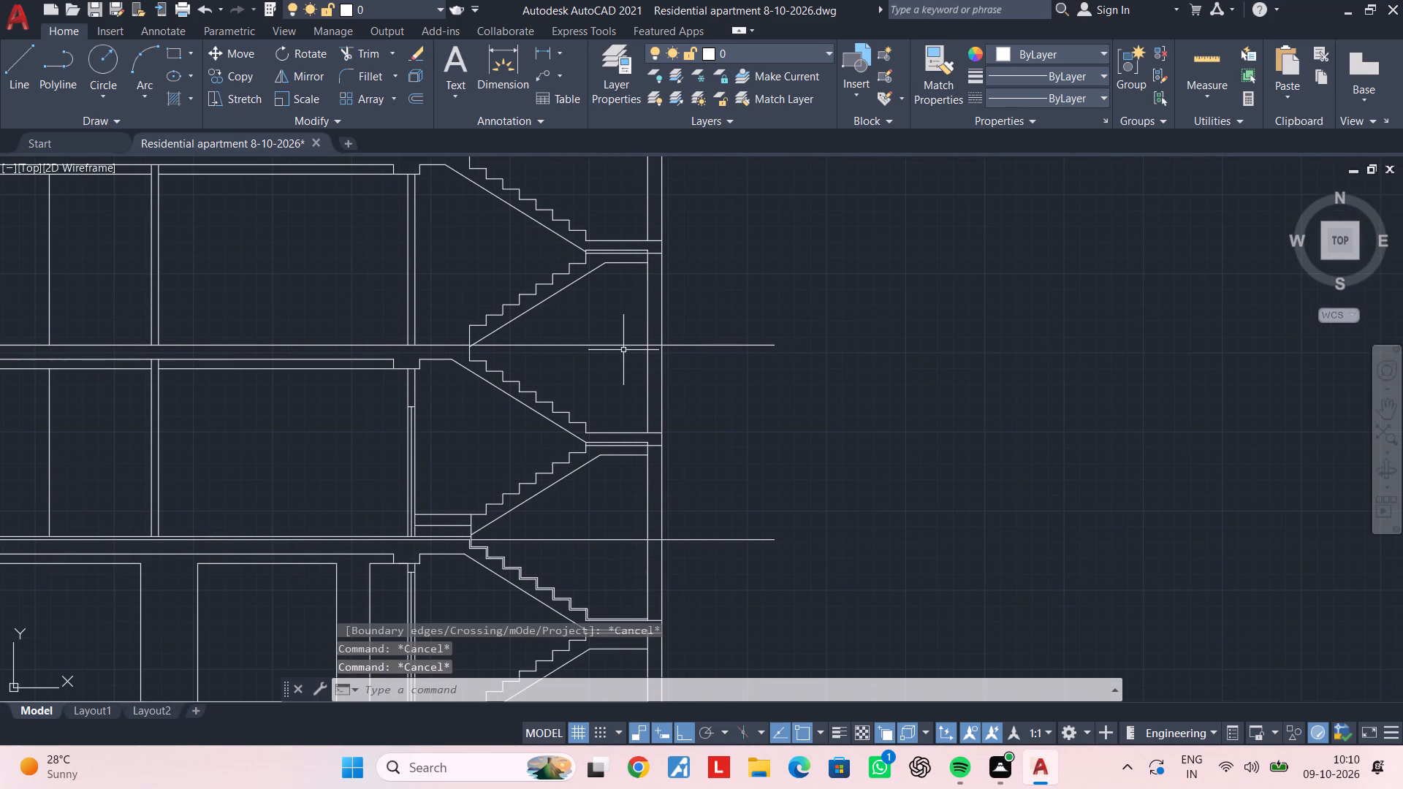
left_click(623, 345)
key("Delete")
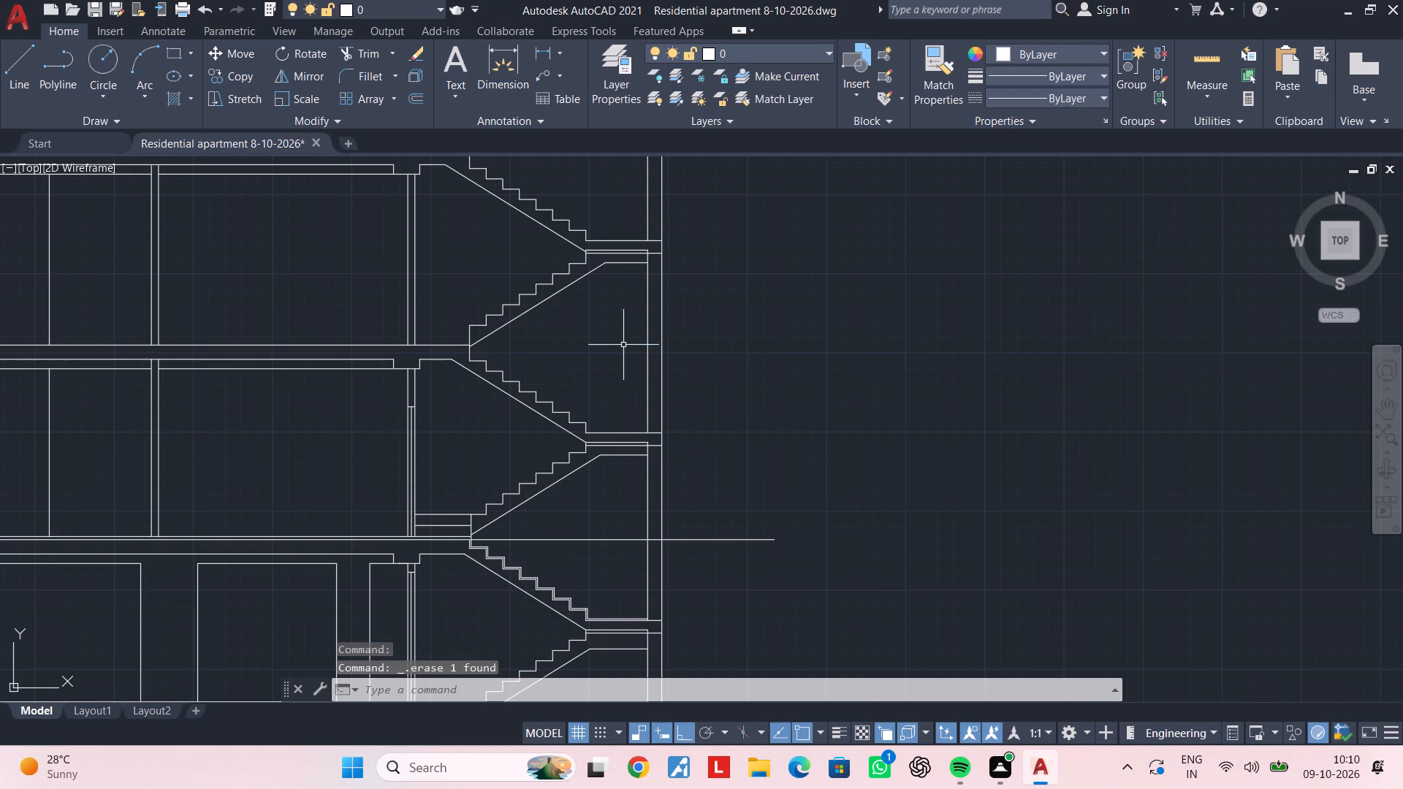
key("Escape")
Examine the lower storey's double-lined flight and the single-lined flight and landing one storey above it.
middle_click_drag(596, 452, 604, 308)
scroll(598, 429, "up", 2)
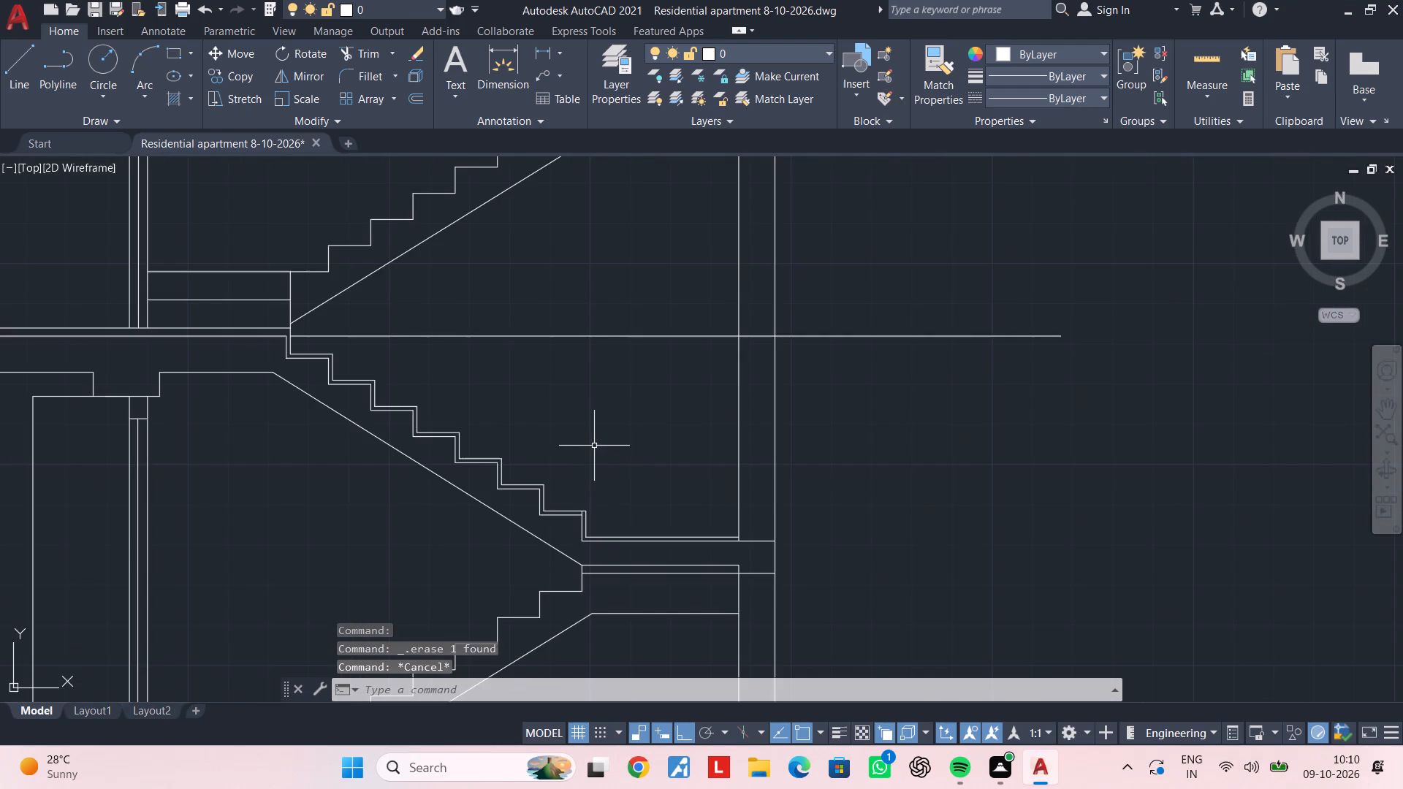
middle_click_drag(597, 428, 607, 537)
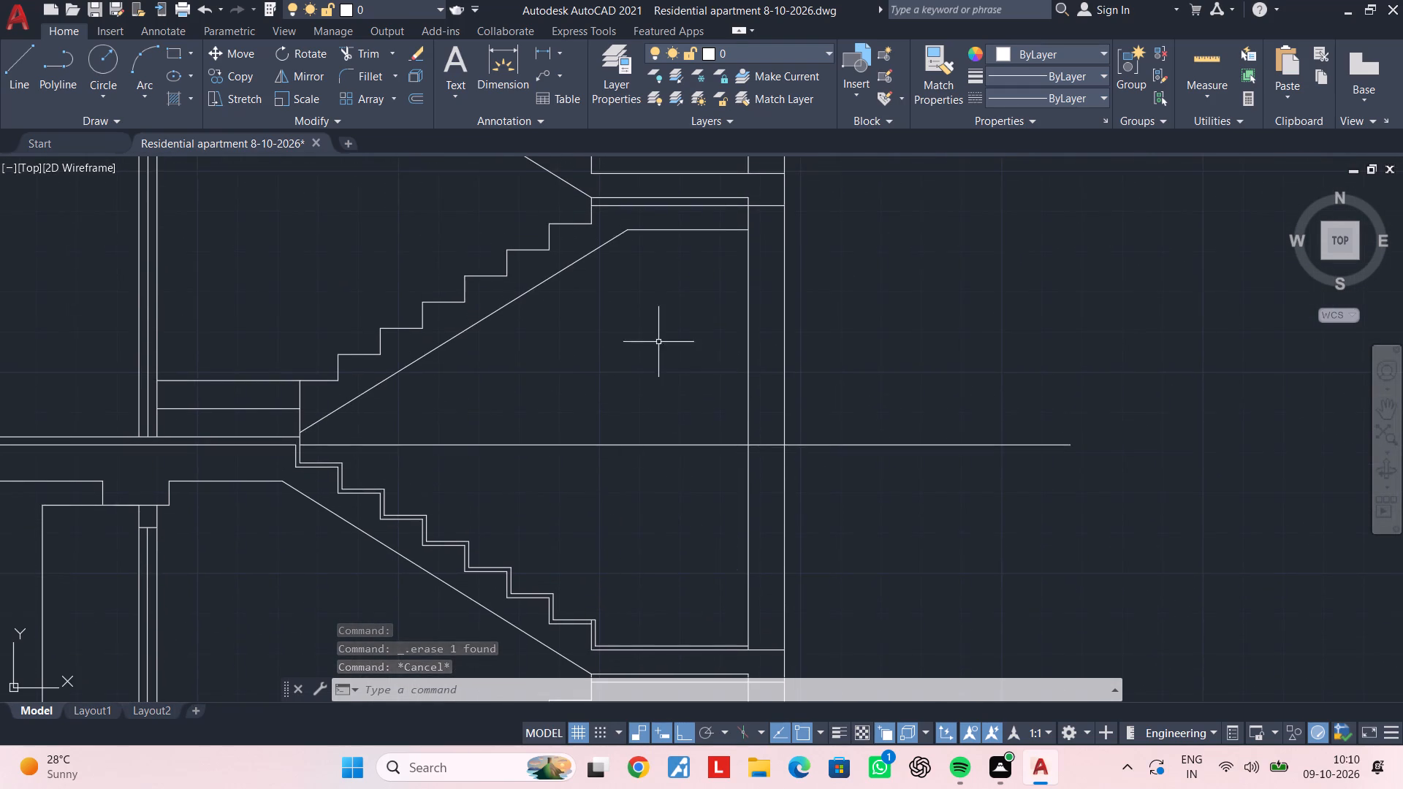
middle_click_drag(658, 342, 629, 497)
middle_click_drag(615, 422, 624, 564)
scroll(624, 564, "up", 1)
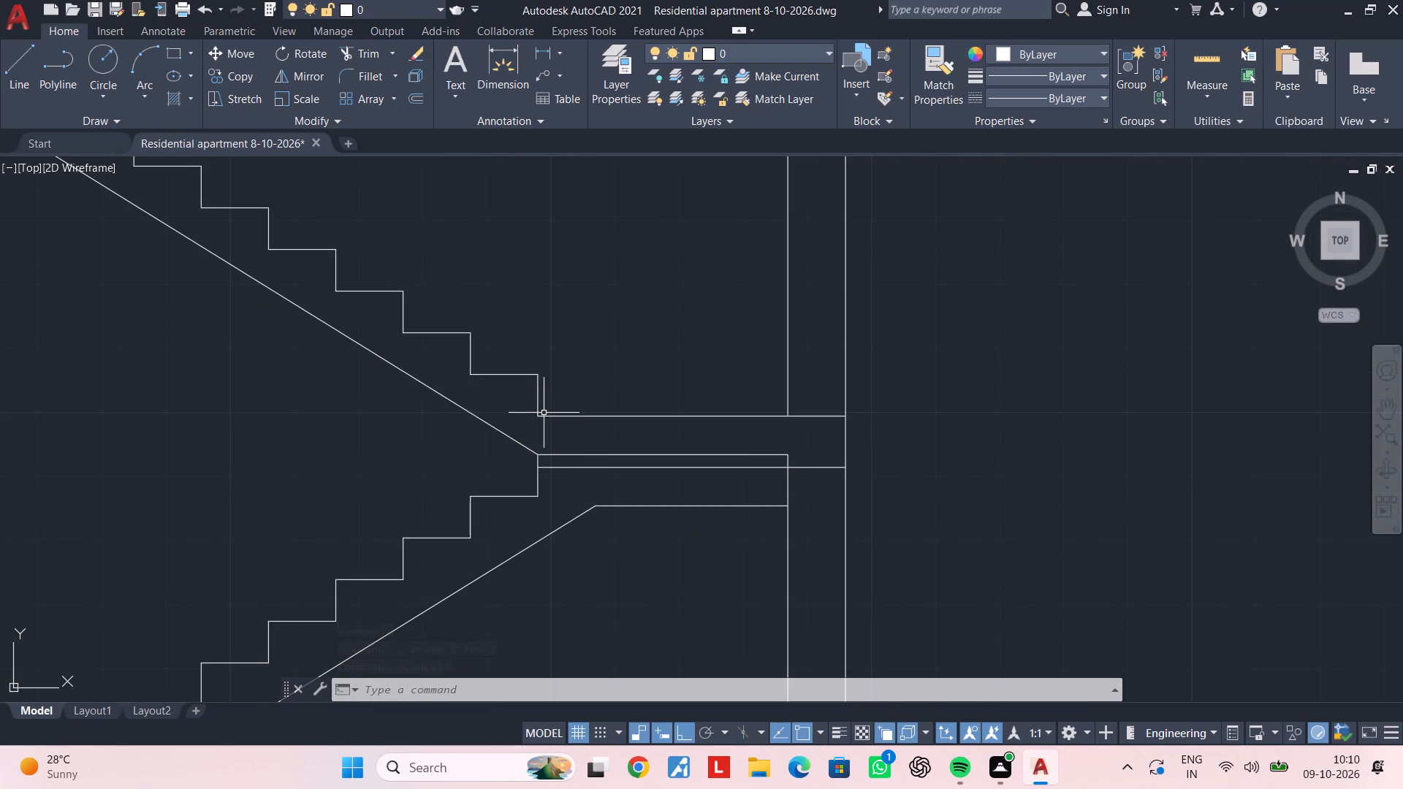
left_click(538, 405)
key("Escape")
scroll(635, 394, "down", 1)
middle_click_drag(647, 407, 665, 477)
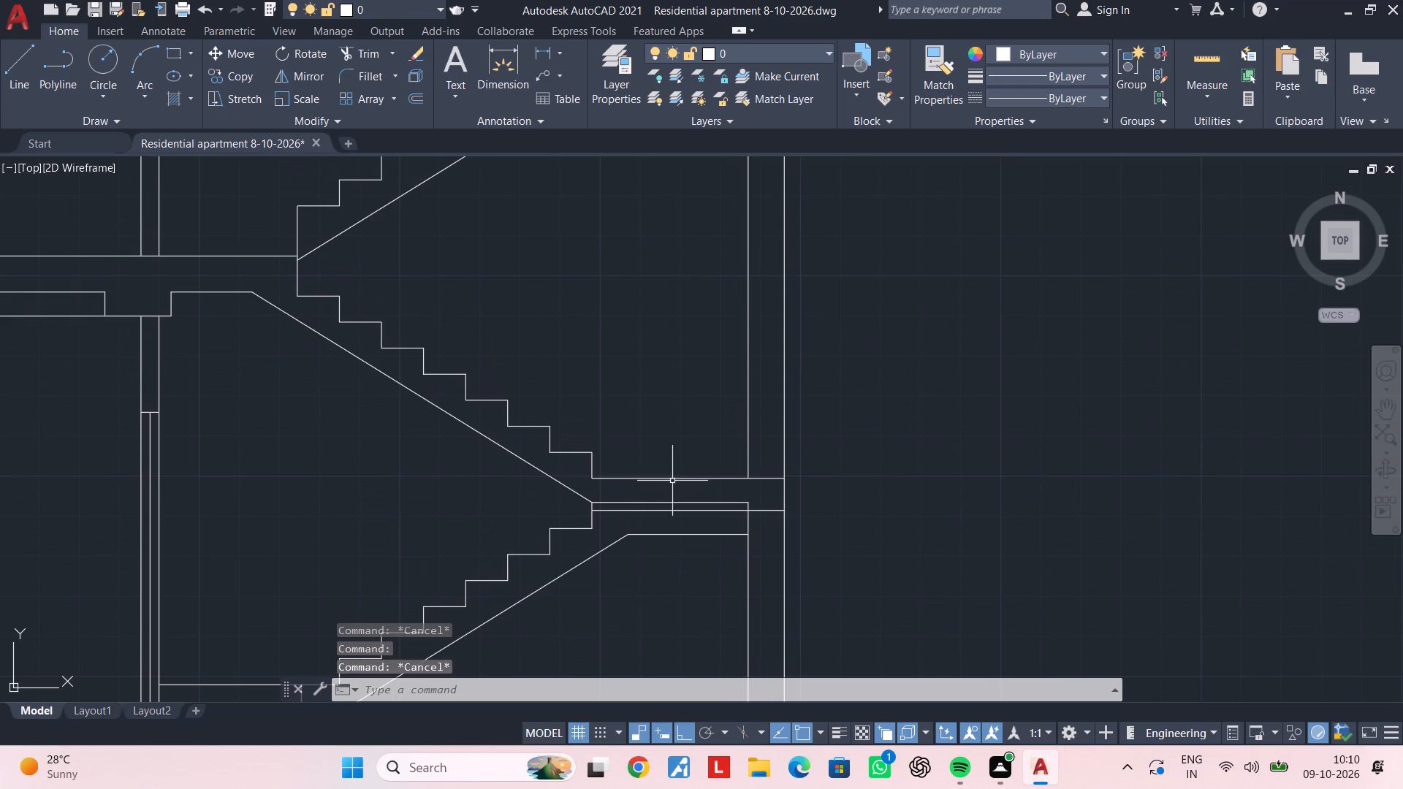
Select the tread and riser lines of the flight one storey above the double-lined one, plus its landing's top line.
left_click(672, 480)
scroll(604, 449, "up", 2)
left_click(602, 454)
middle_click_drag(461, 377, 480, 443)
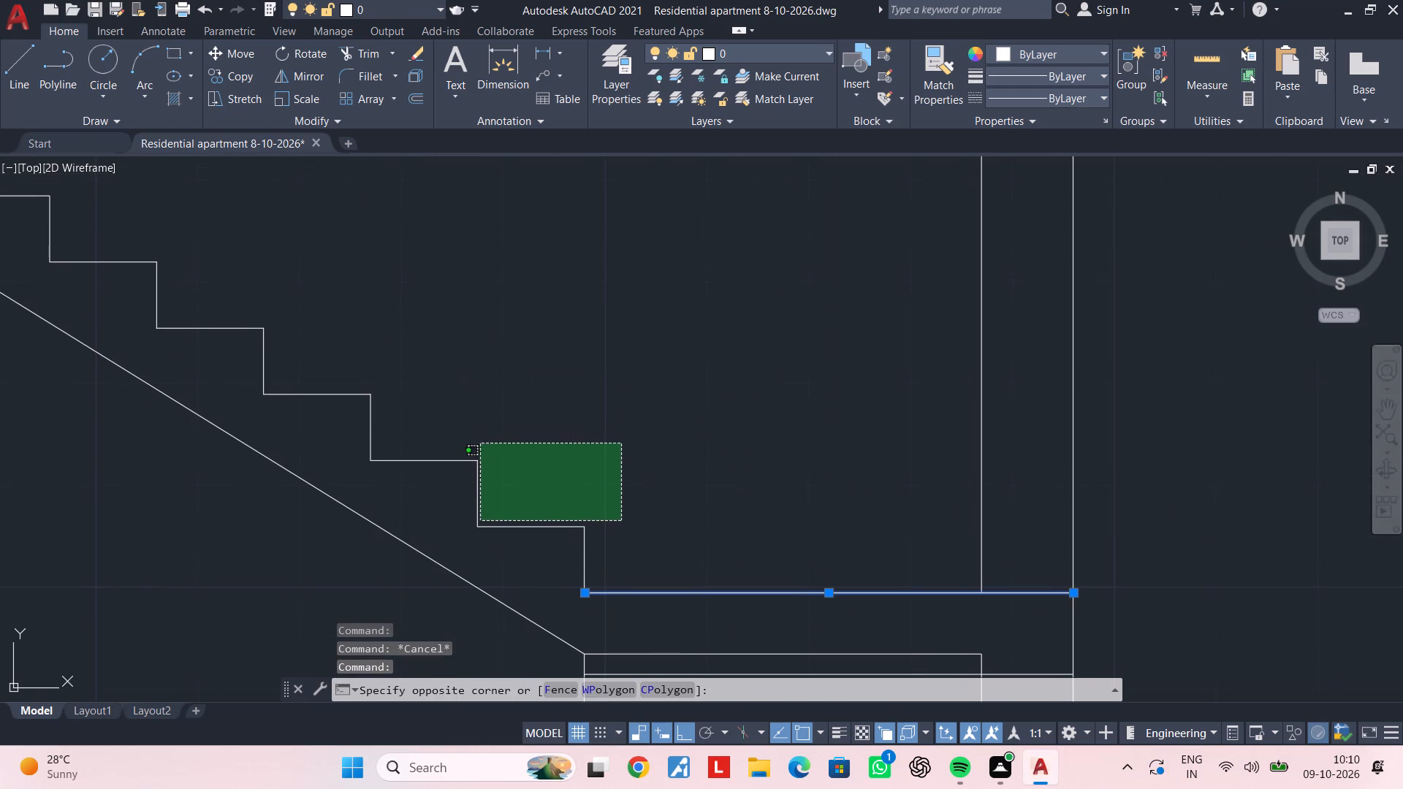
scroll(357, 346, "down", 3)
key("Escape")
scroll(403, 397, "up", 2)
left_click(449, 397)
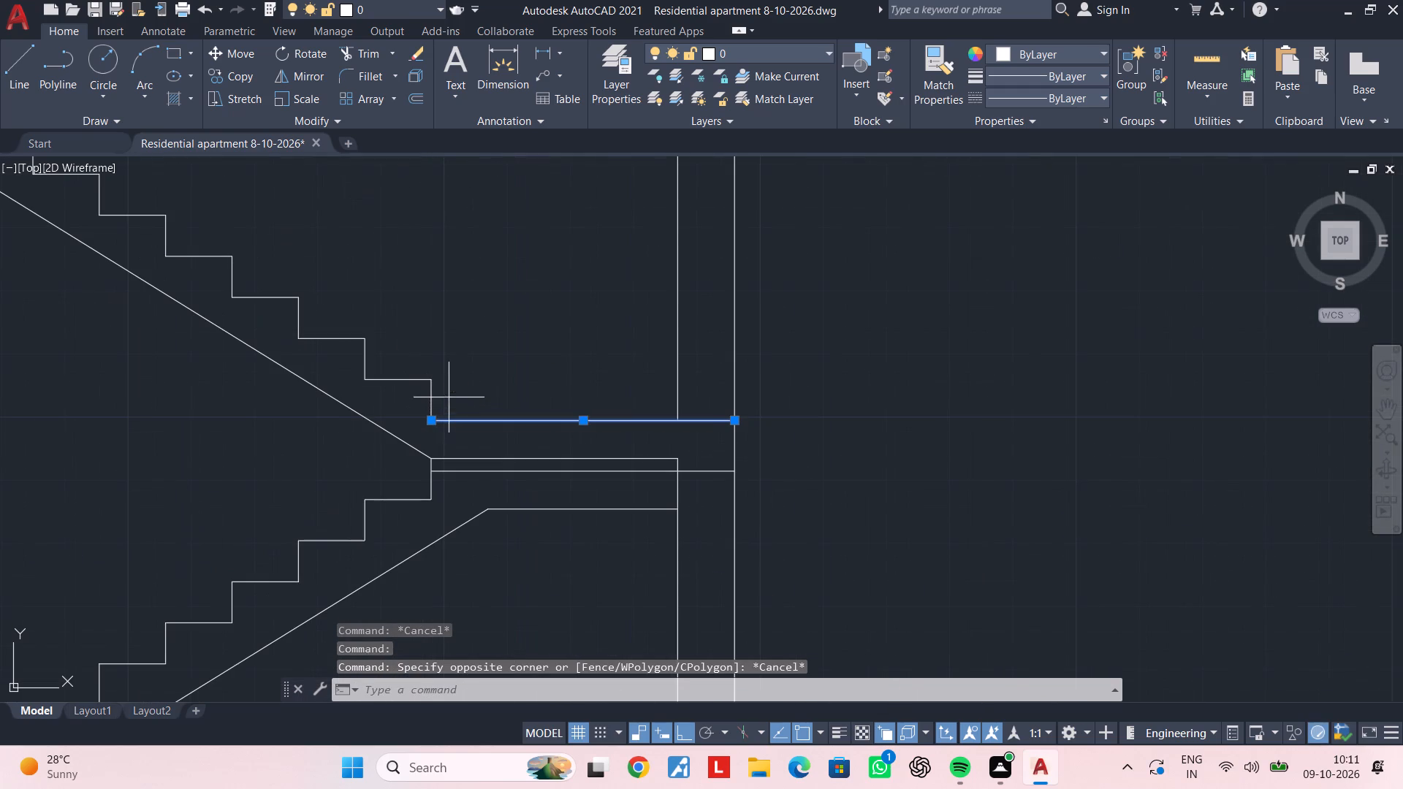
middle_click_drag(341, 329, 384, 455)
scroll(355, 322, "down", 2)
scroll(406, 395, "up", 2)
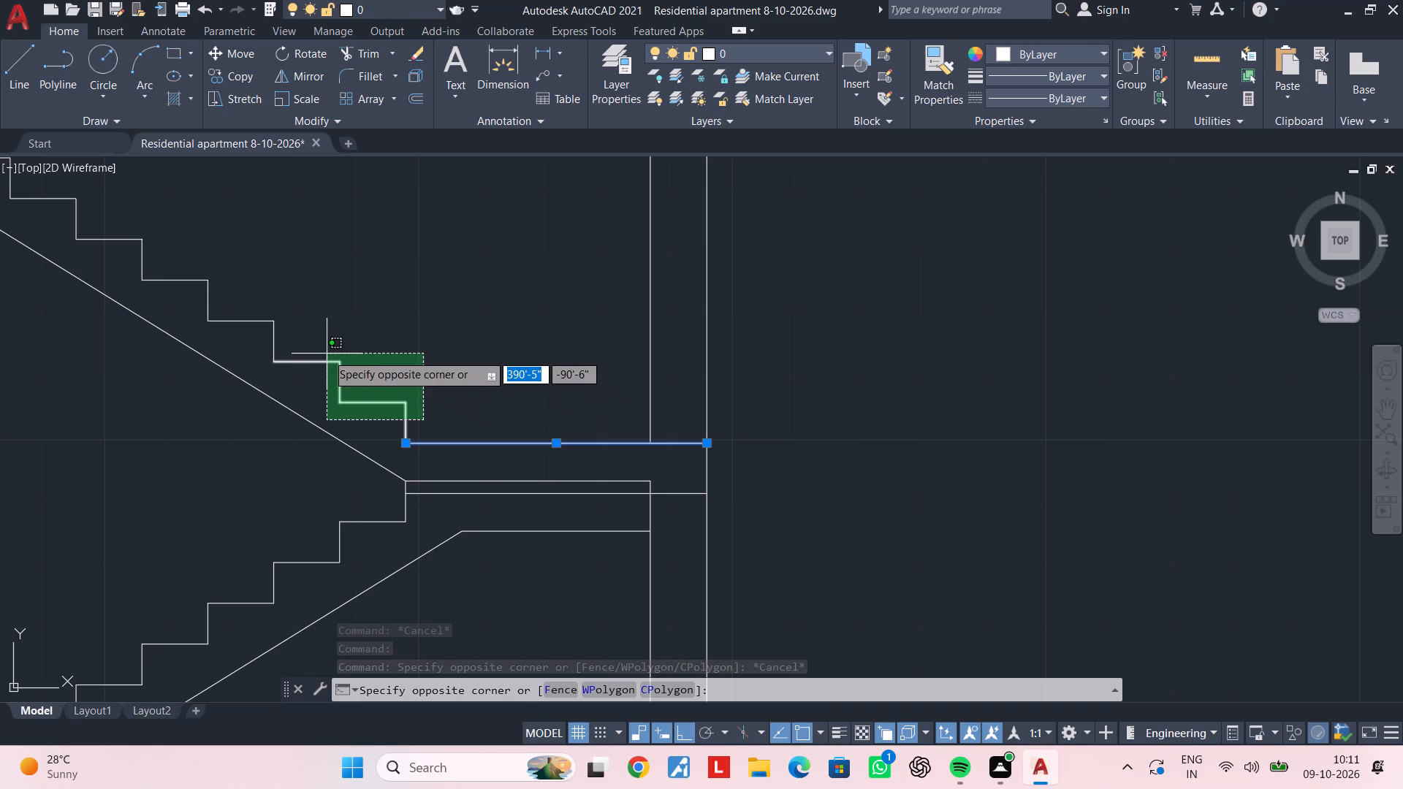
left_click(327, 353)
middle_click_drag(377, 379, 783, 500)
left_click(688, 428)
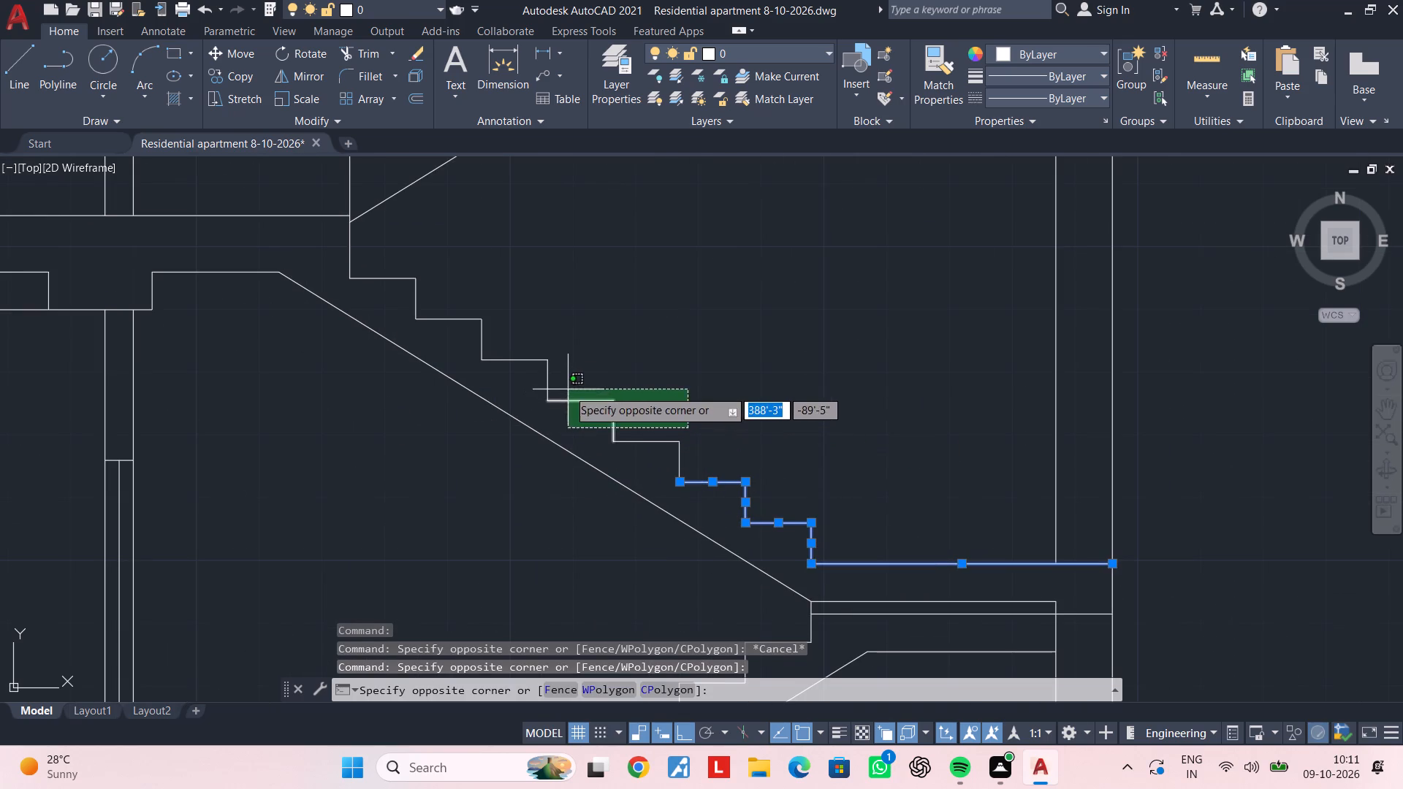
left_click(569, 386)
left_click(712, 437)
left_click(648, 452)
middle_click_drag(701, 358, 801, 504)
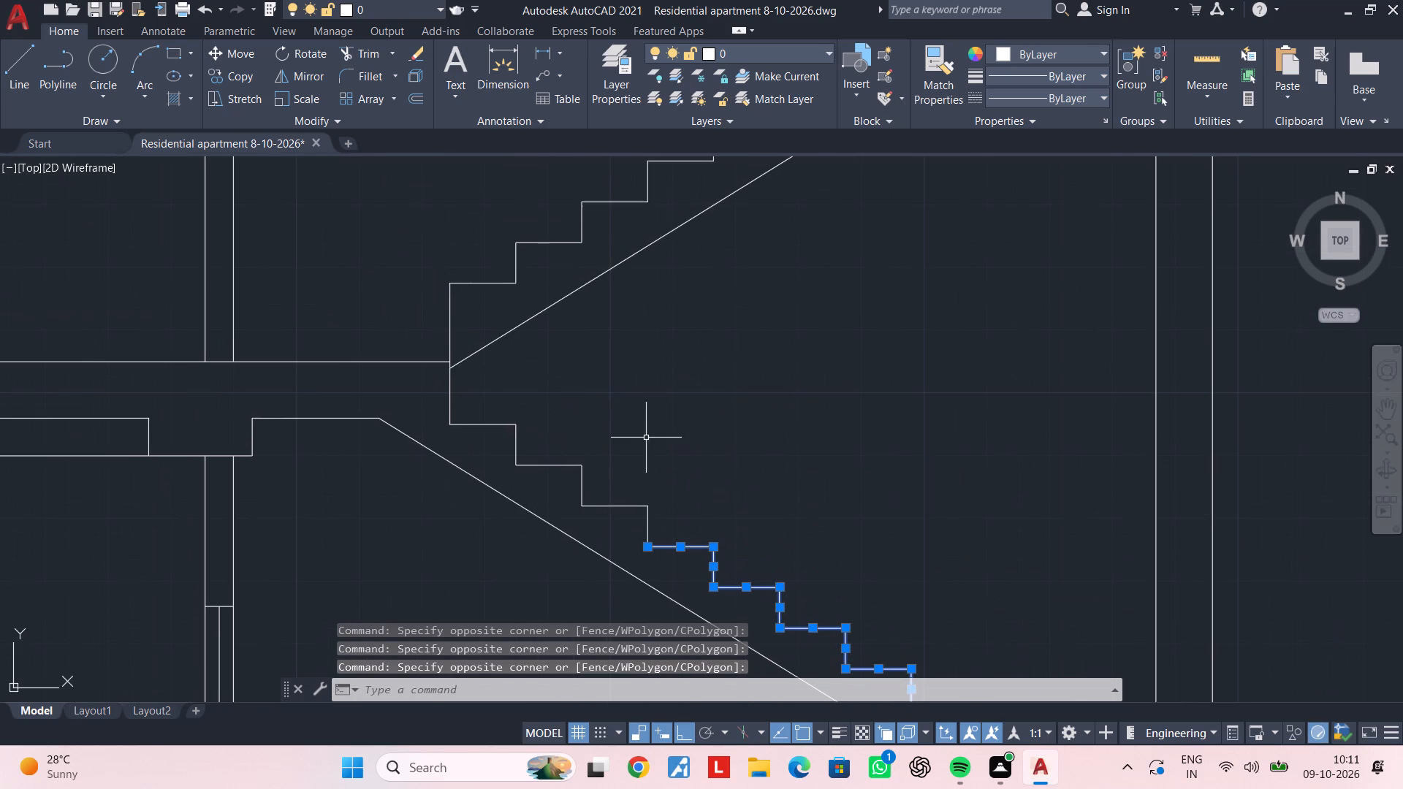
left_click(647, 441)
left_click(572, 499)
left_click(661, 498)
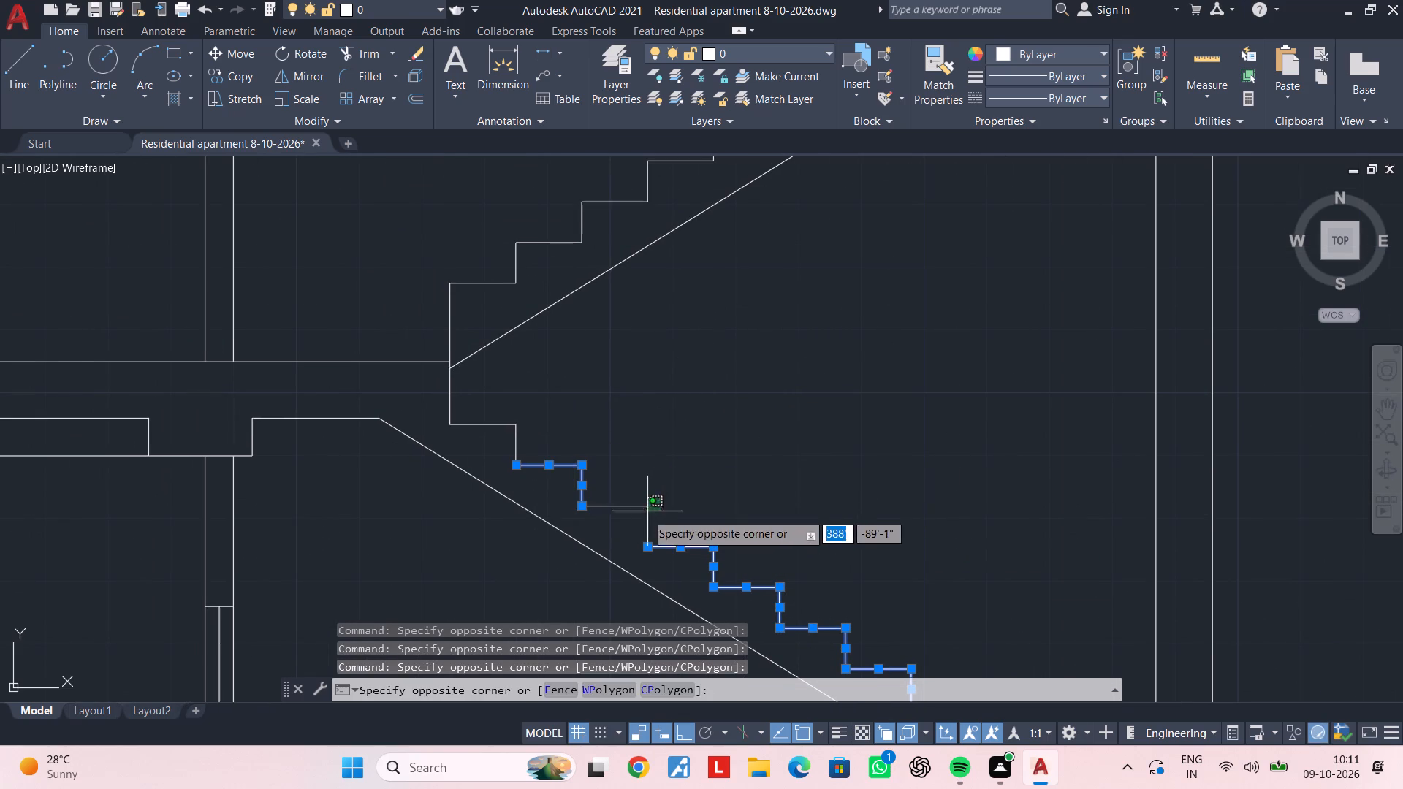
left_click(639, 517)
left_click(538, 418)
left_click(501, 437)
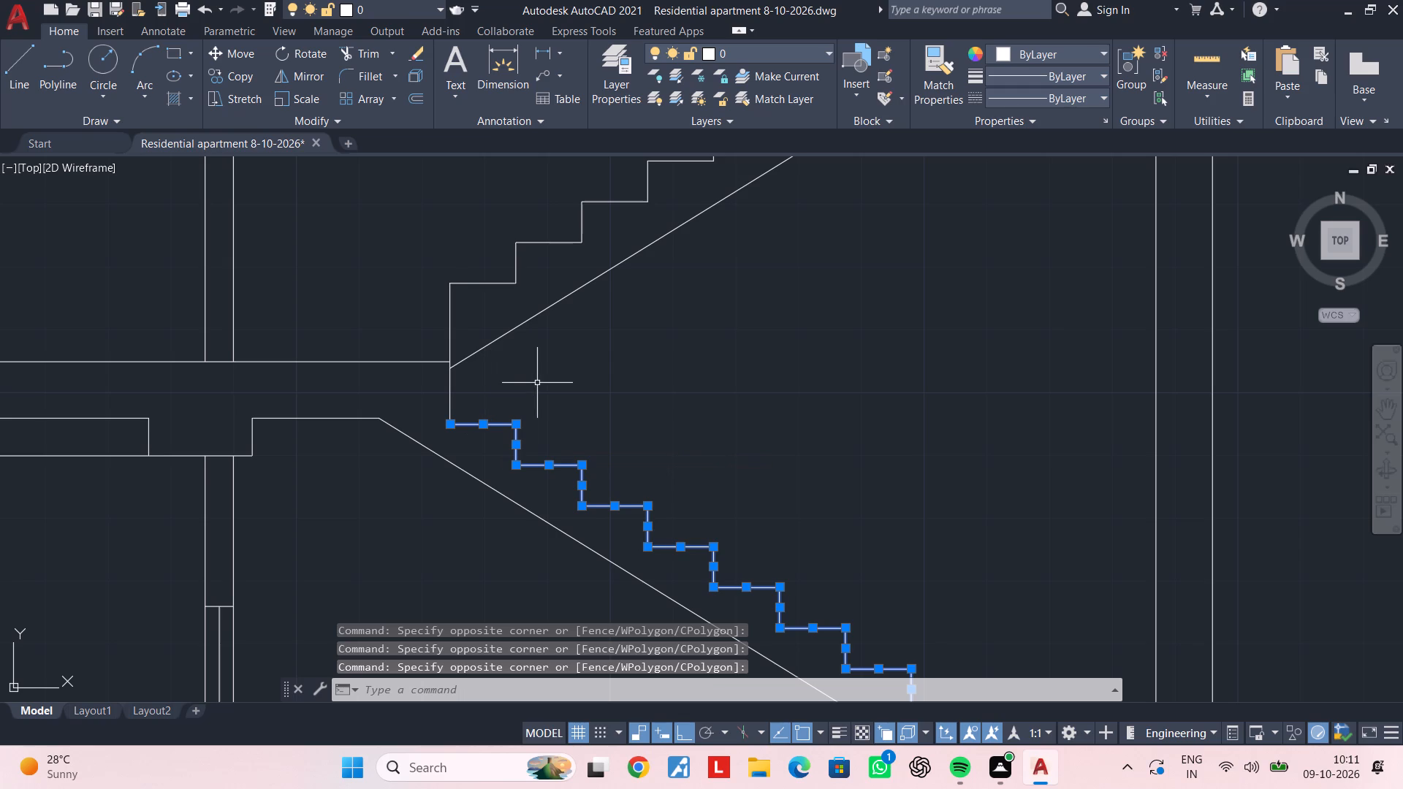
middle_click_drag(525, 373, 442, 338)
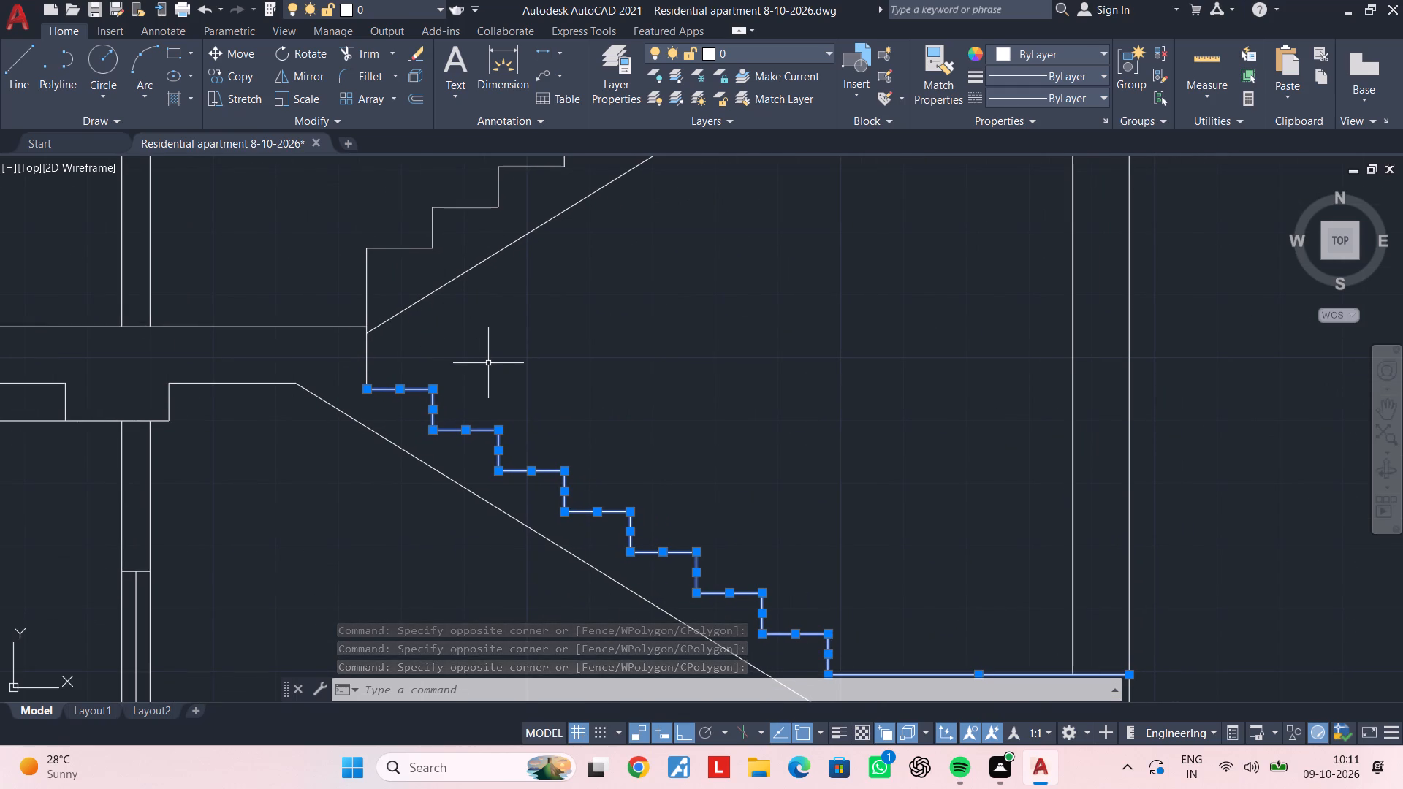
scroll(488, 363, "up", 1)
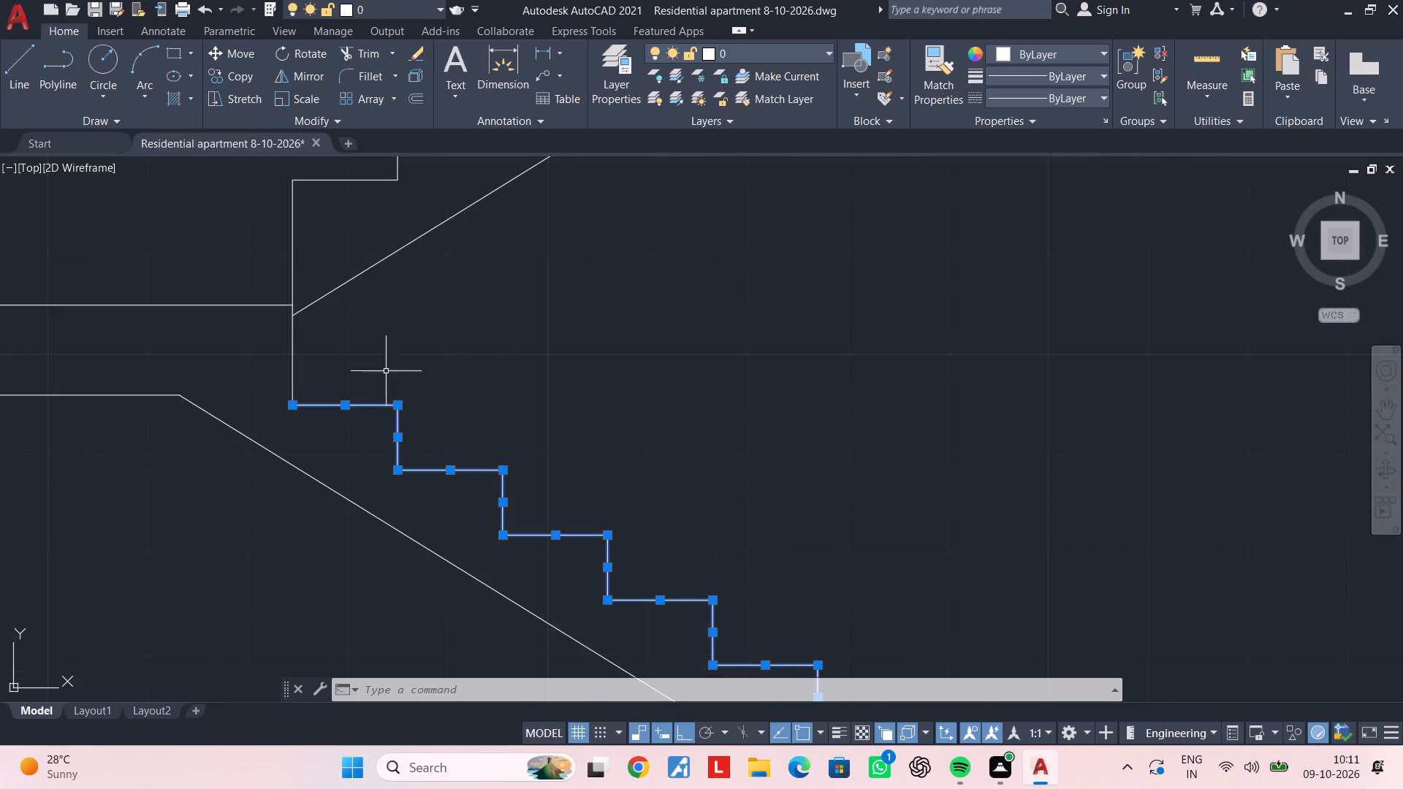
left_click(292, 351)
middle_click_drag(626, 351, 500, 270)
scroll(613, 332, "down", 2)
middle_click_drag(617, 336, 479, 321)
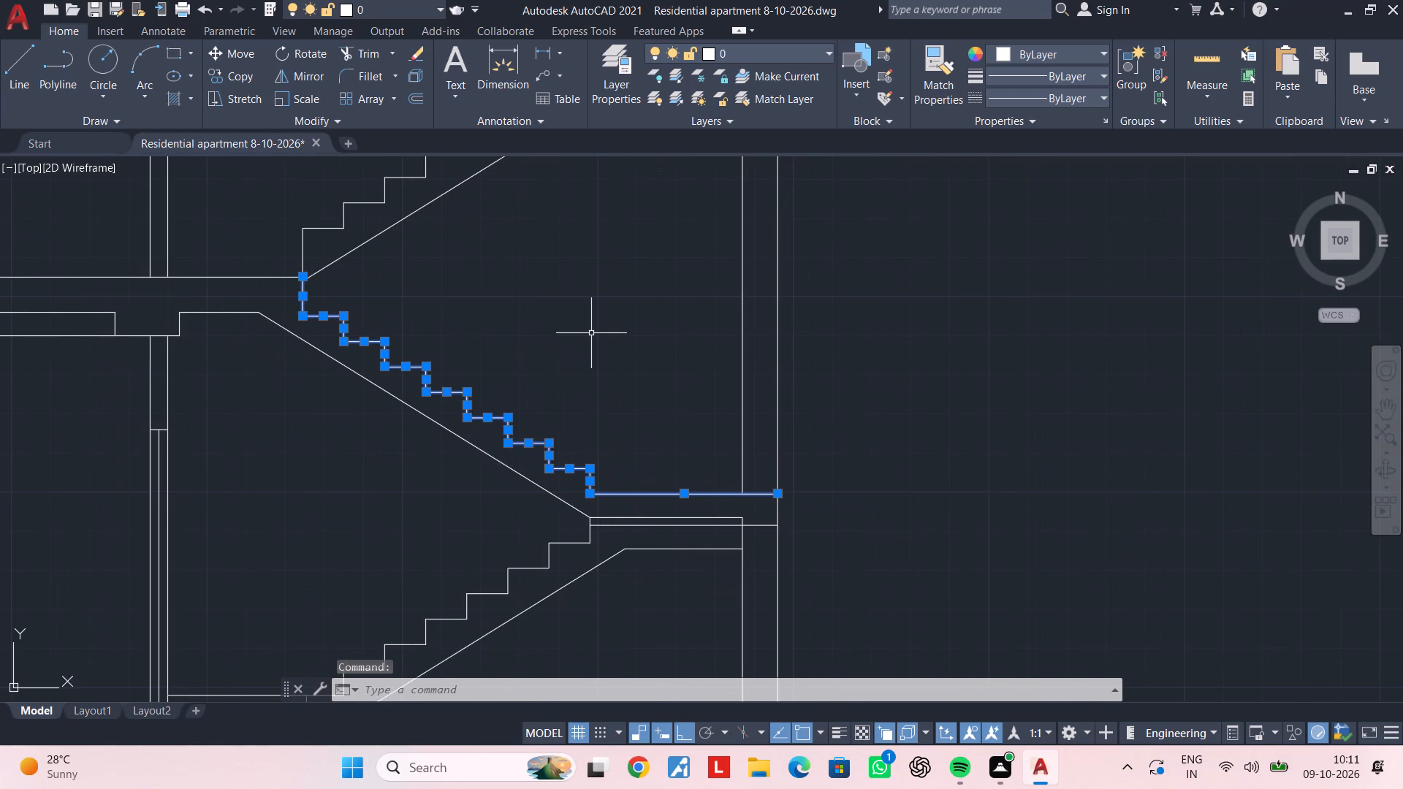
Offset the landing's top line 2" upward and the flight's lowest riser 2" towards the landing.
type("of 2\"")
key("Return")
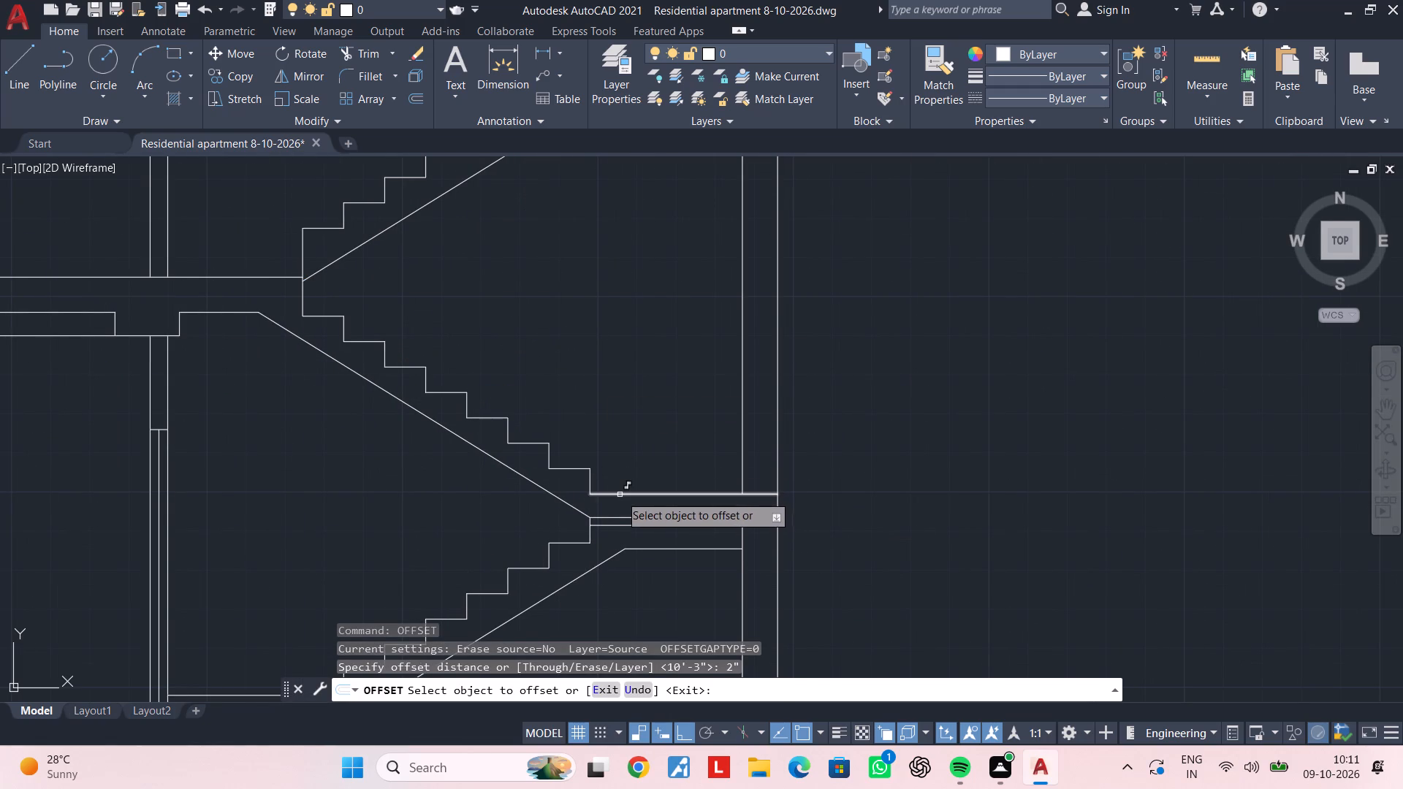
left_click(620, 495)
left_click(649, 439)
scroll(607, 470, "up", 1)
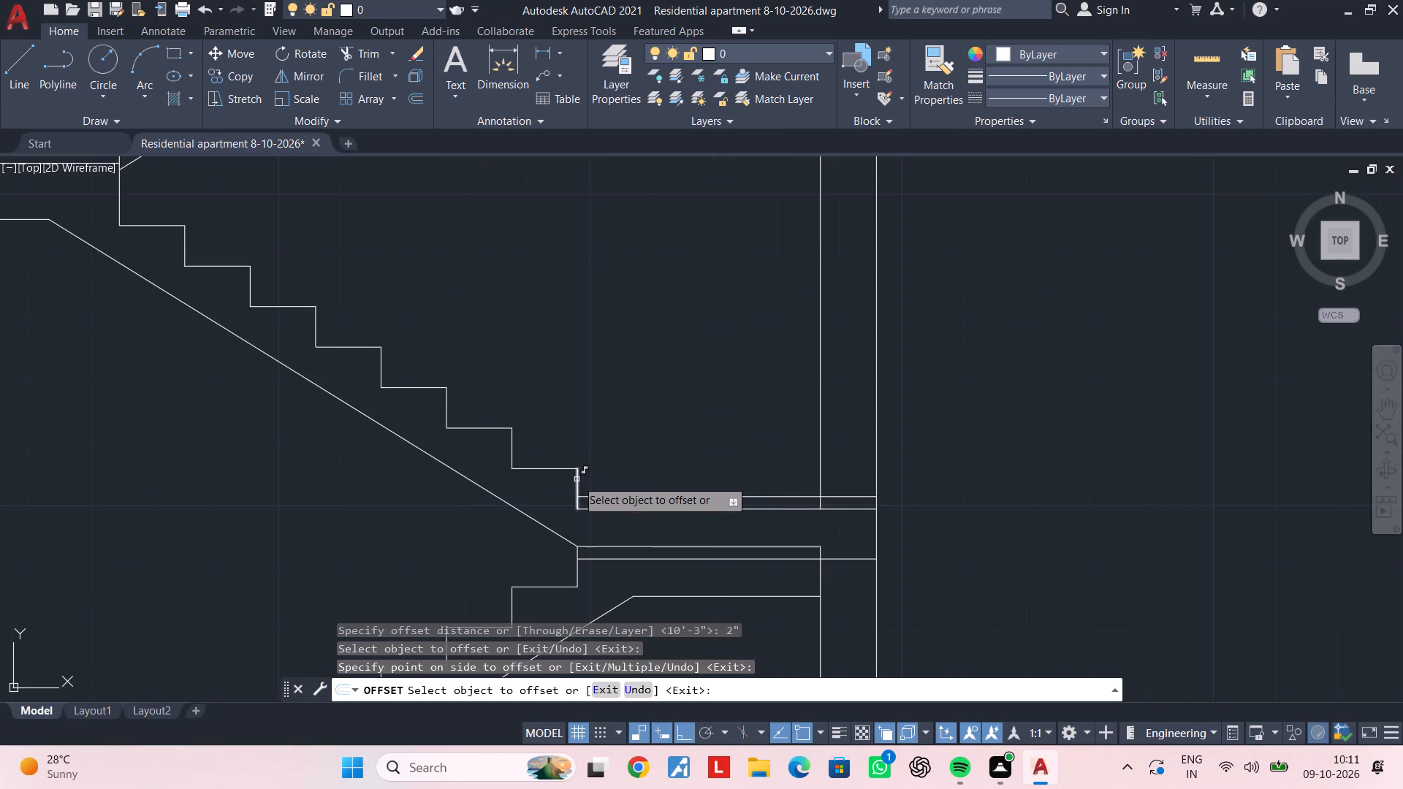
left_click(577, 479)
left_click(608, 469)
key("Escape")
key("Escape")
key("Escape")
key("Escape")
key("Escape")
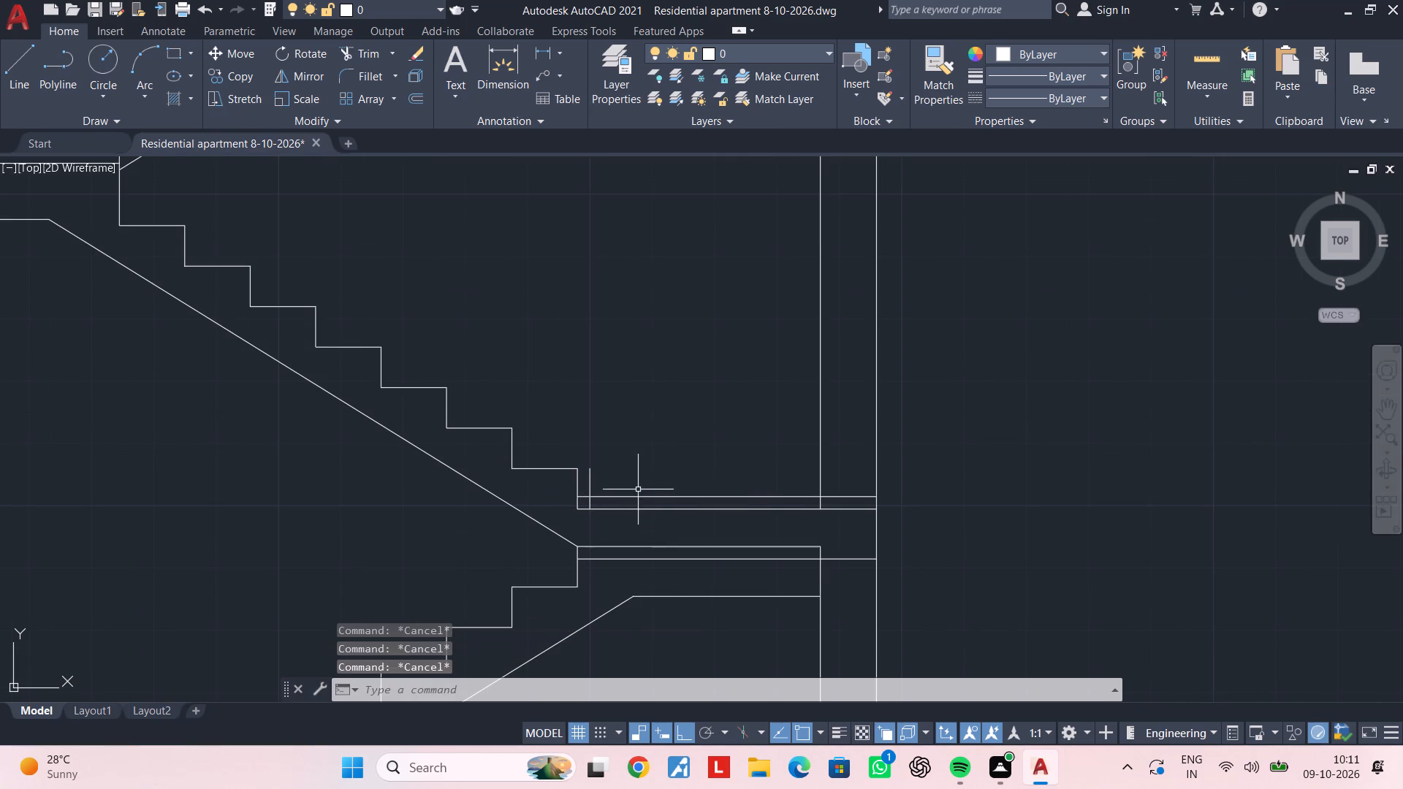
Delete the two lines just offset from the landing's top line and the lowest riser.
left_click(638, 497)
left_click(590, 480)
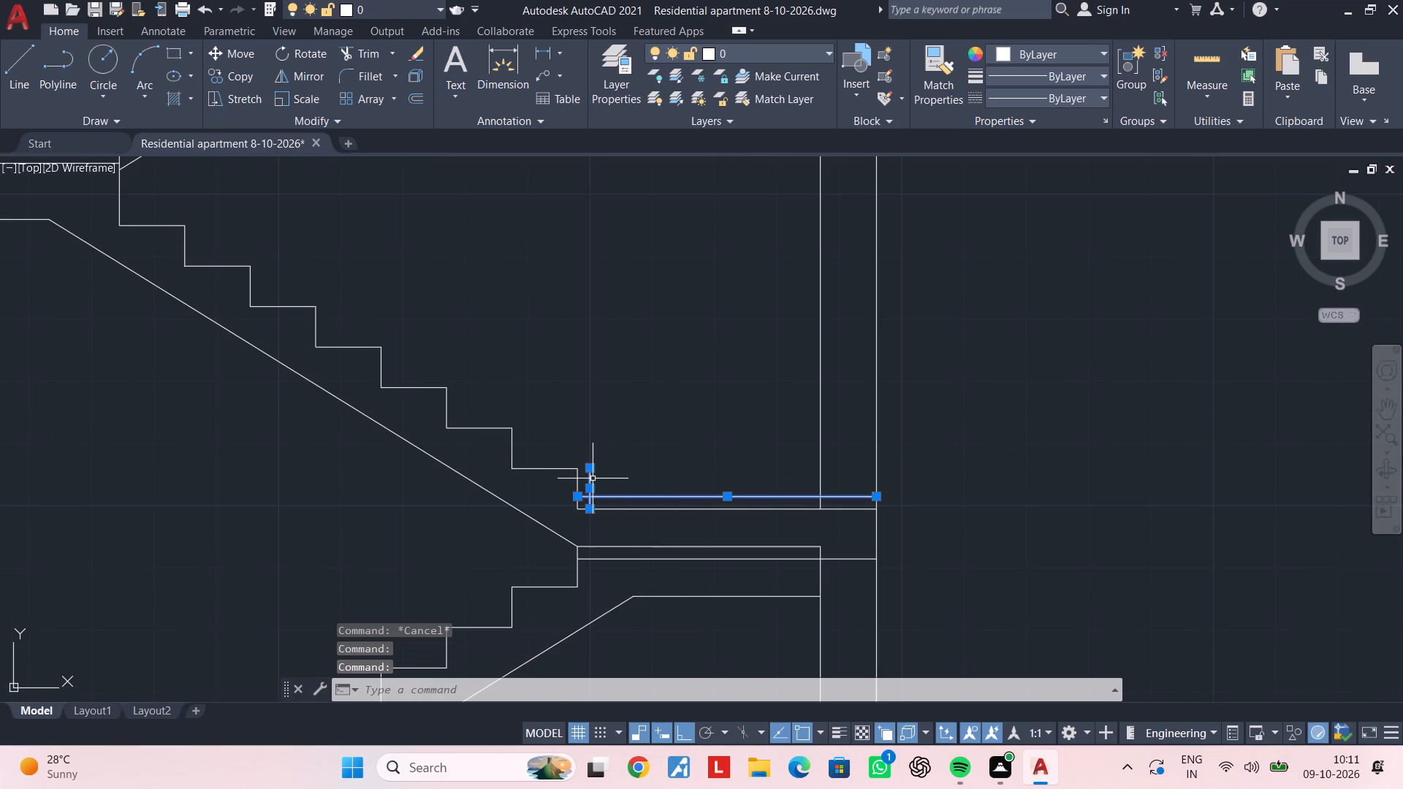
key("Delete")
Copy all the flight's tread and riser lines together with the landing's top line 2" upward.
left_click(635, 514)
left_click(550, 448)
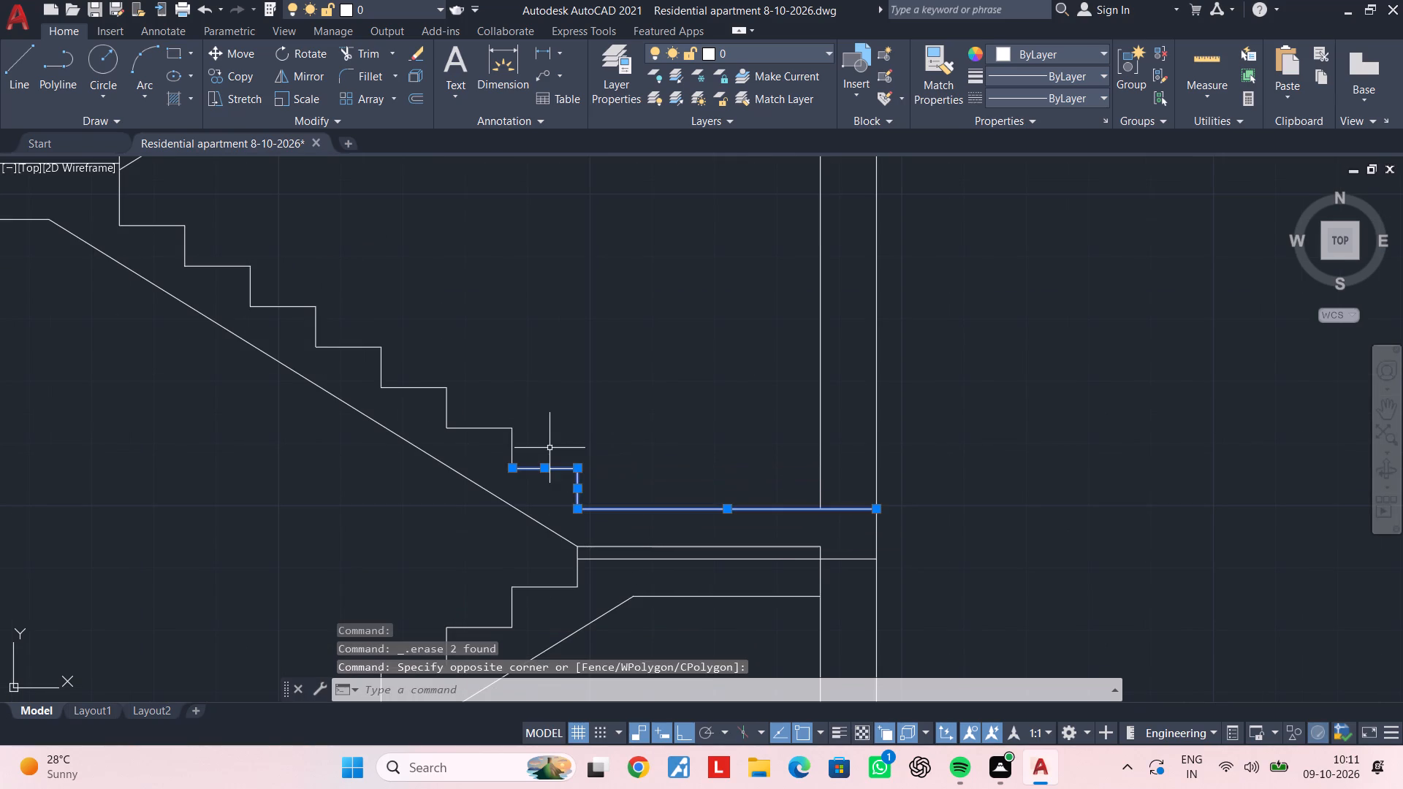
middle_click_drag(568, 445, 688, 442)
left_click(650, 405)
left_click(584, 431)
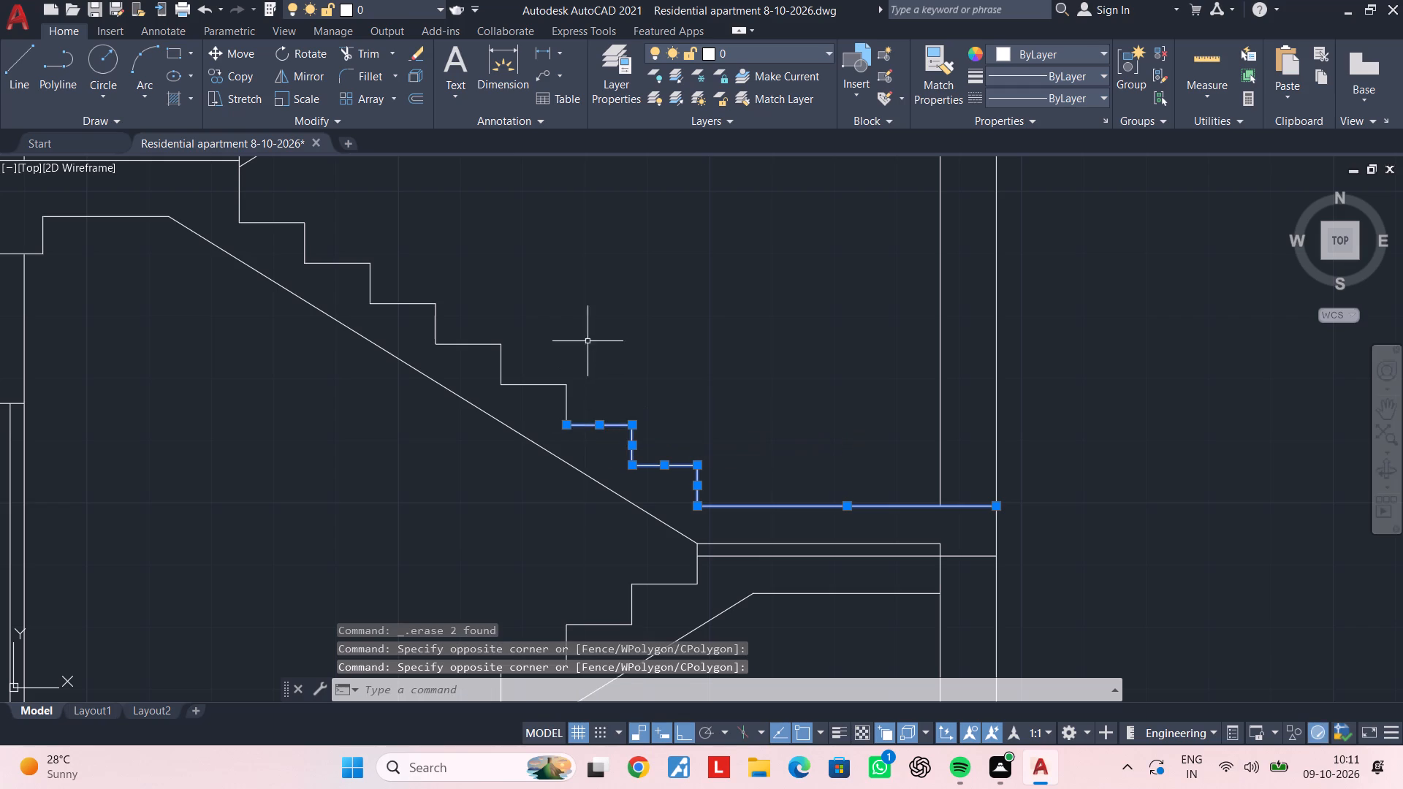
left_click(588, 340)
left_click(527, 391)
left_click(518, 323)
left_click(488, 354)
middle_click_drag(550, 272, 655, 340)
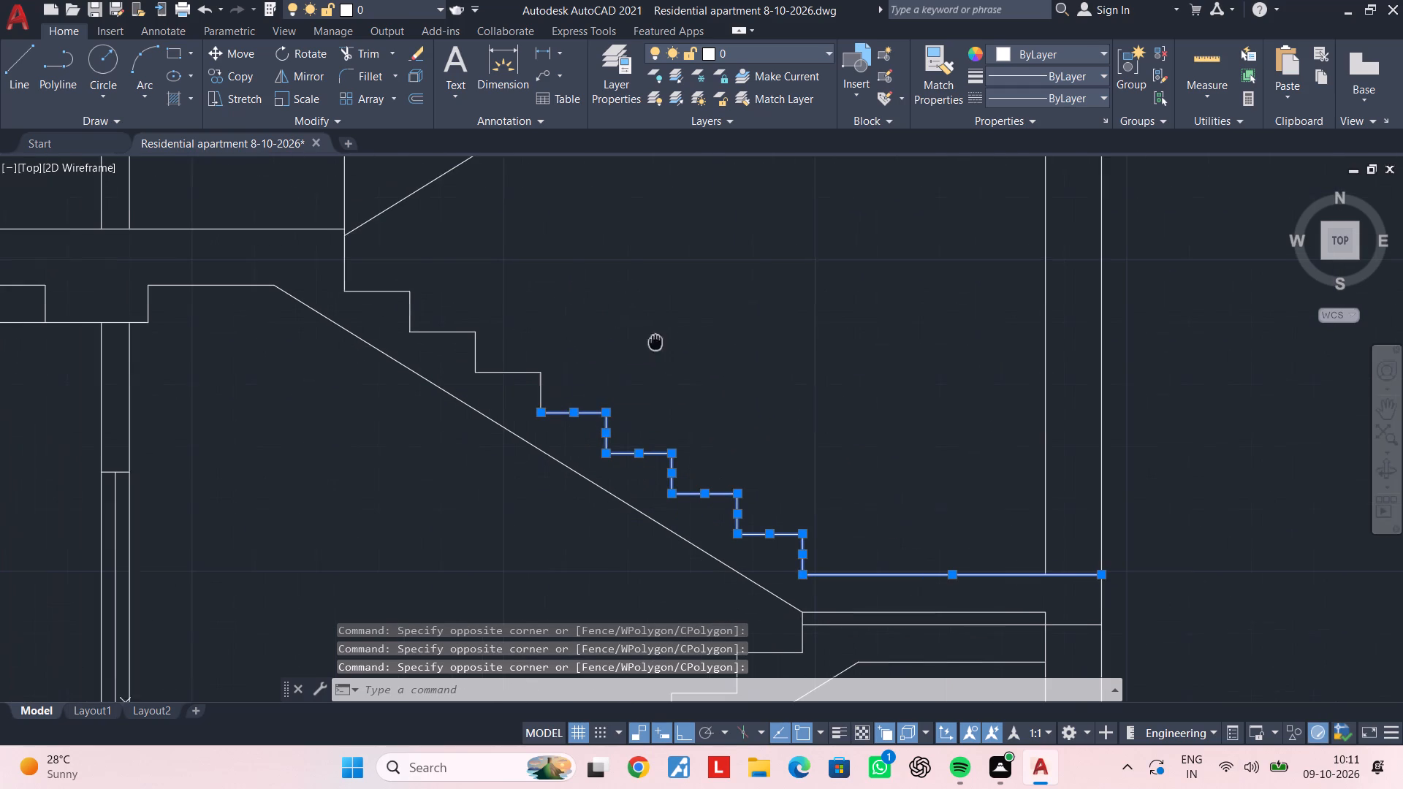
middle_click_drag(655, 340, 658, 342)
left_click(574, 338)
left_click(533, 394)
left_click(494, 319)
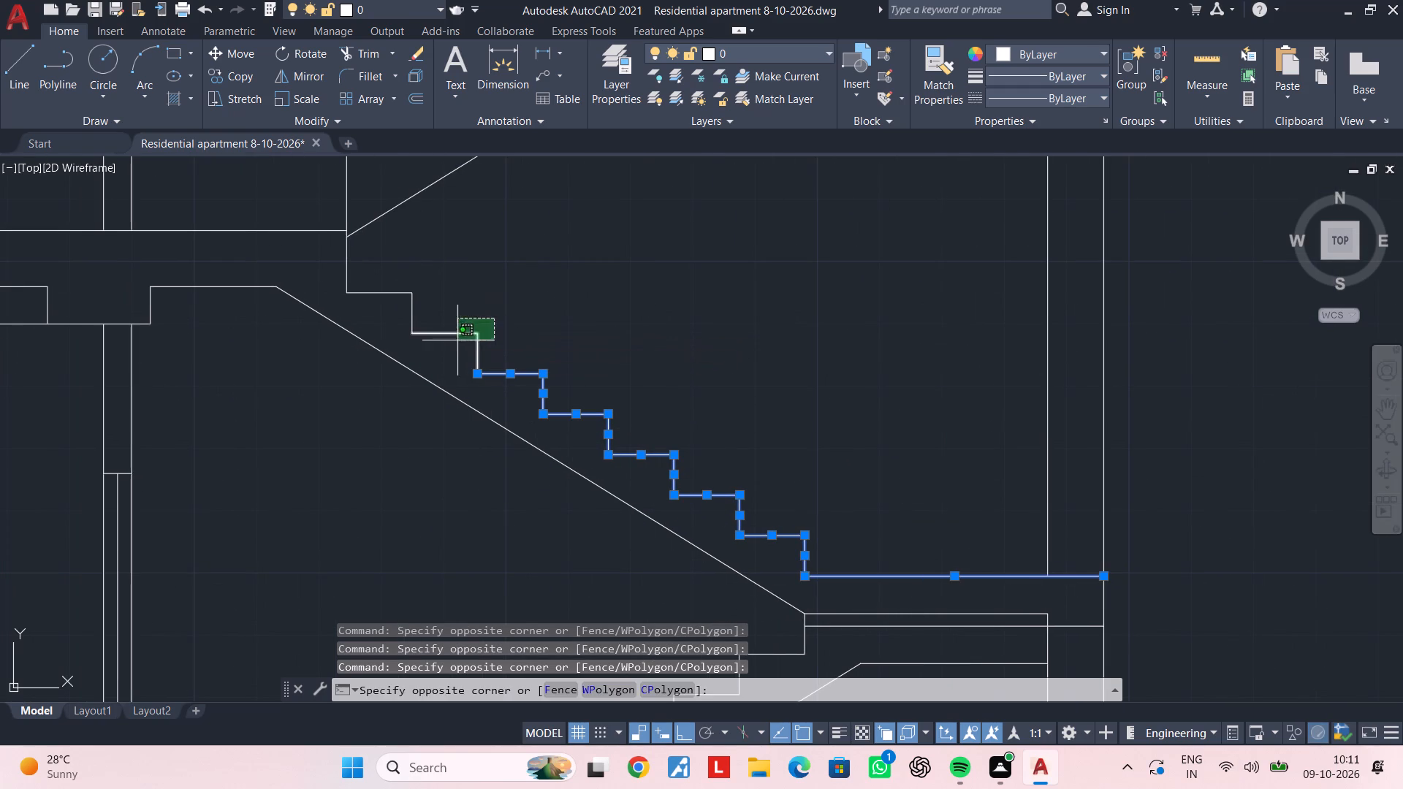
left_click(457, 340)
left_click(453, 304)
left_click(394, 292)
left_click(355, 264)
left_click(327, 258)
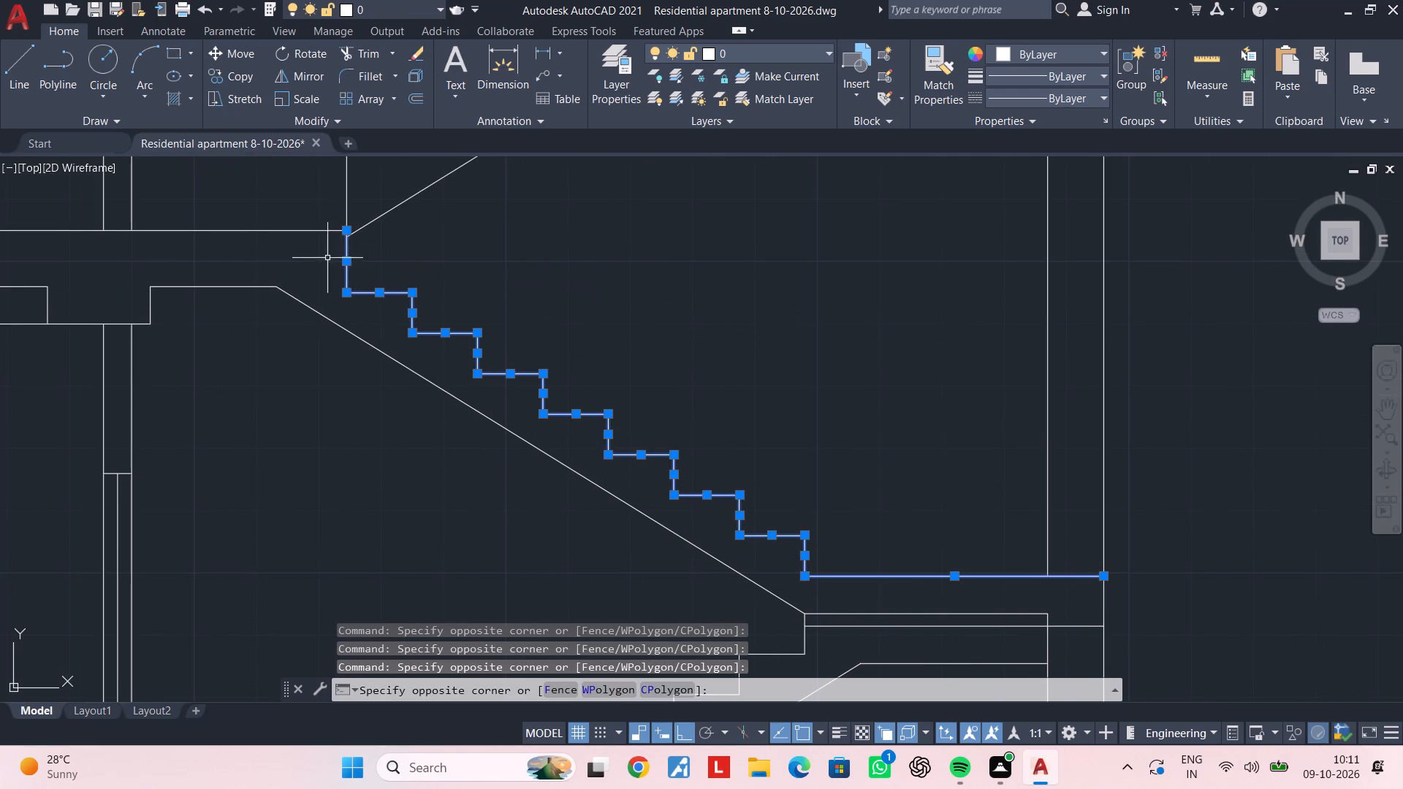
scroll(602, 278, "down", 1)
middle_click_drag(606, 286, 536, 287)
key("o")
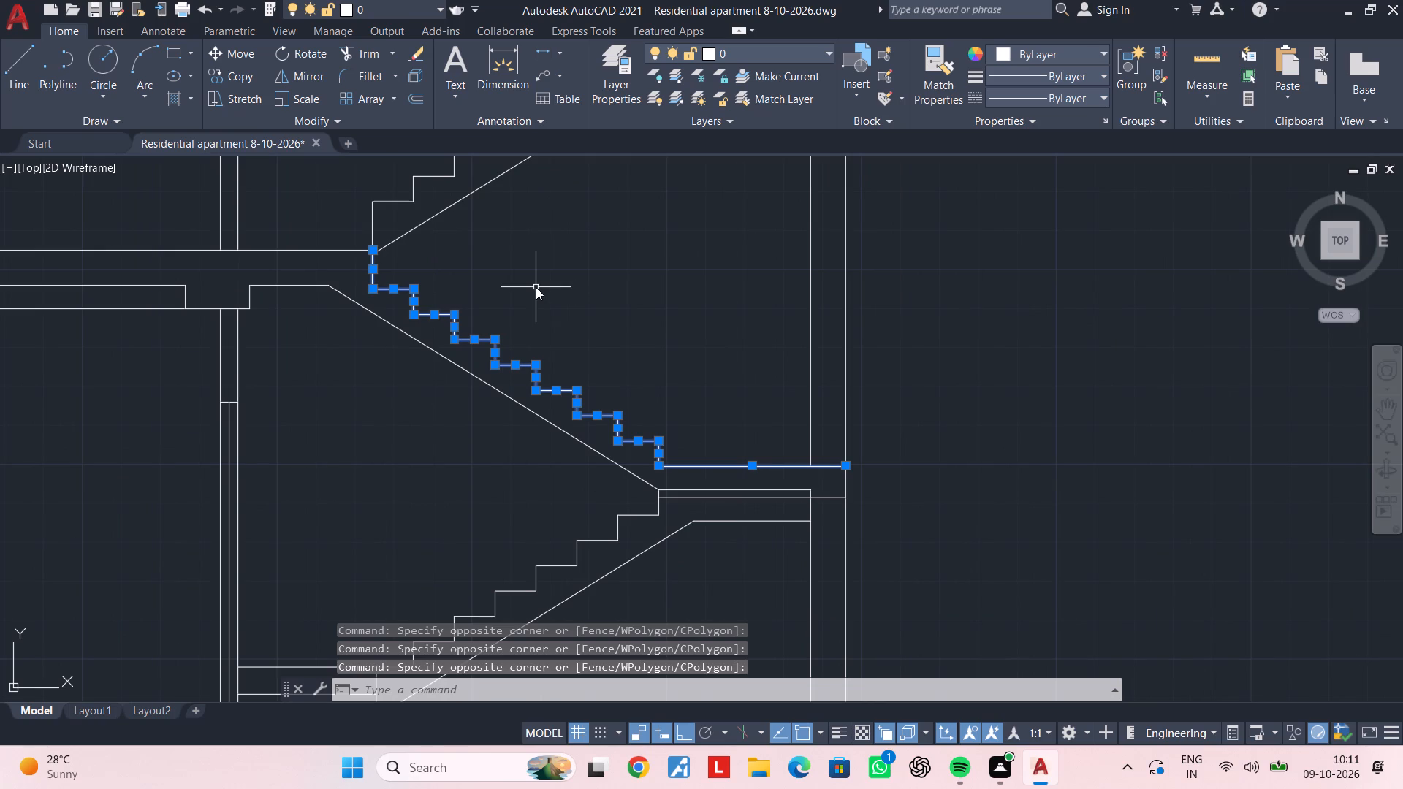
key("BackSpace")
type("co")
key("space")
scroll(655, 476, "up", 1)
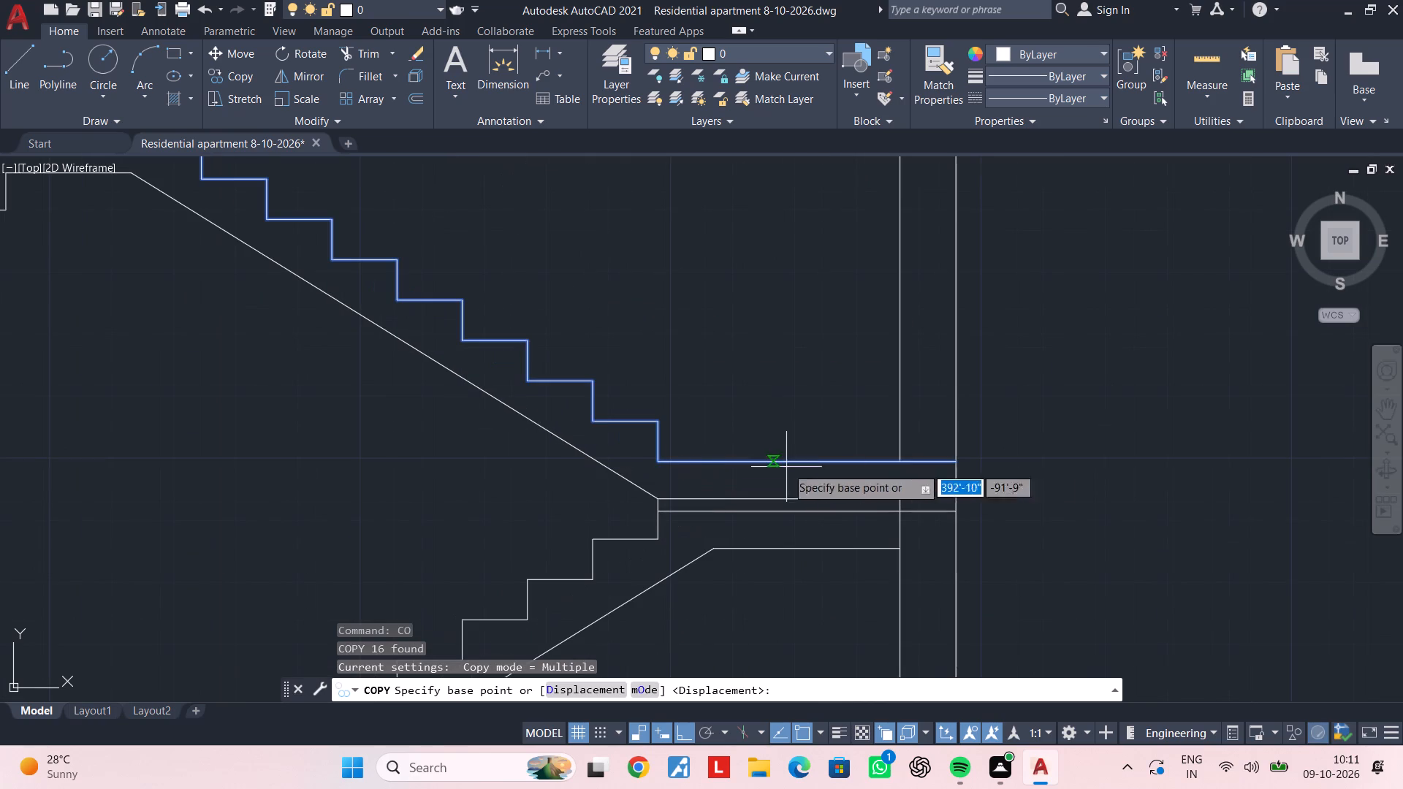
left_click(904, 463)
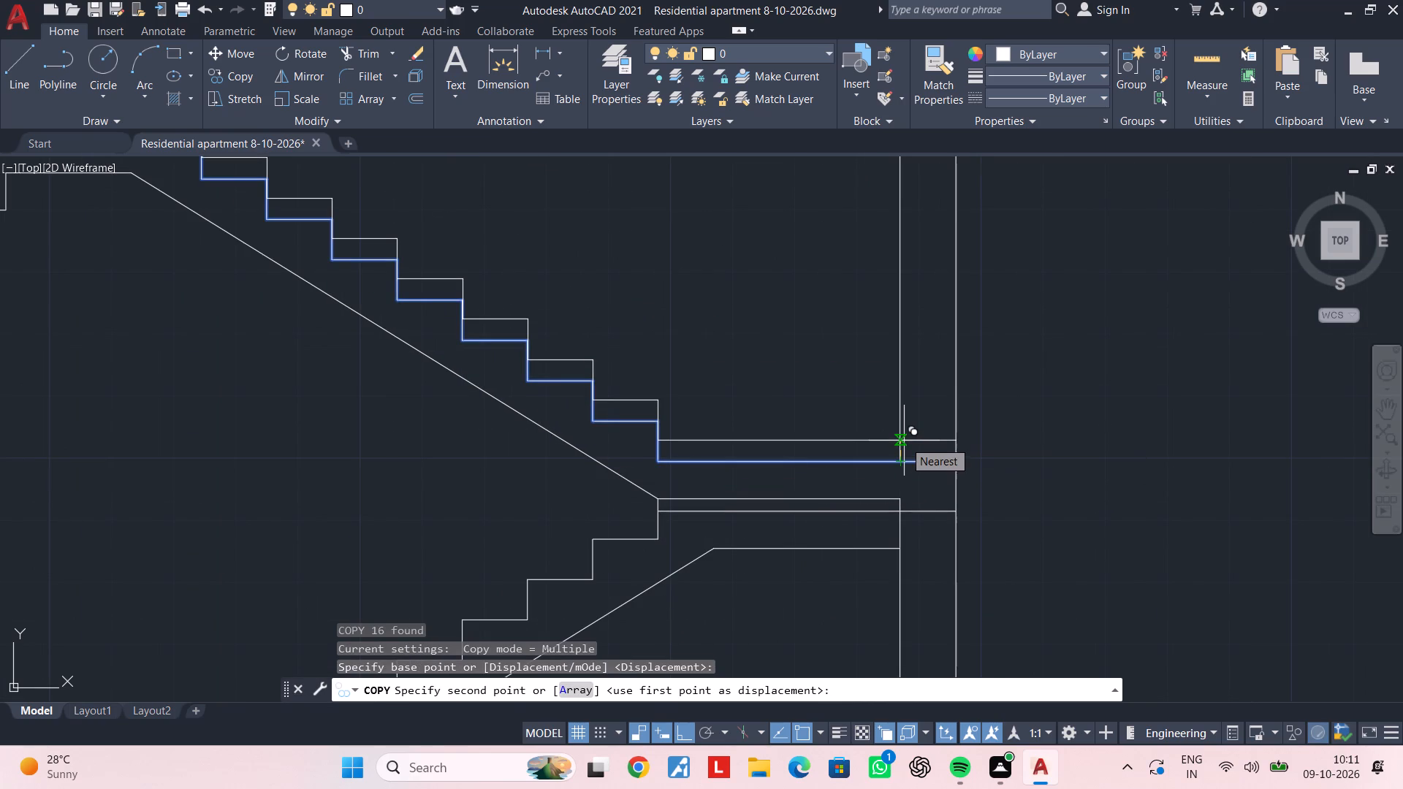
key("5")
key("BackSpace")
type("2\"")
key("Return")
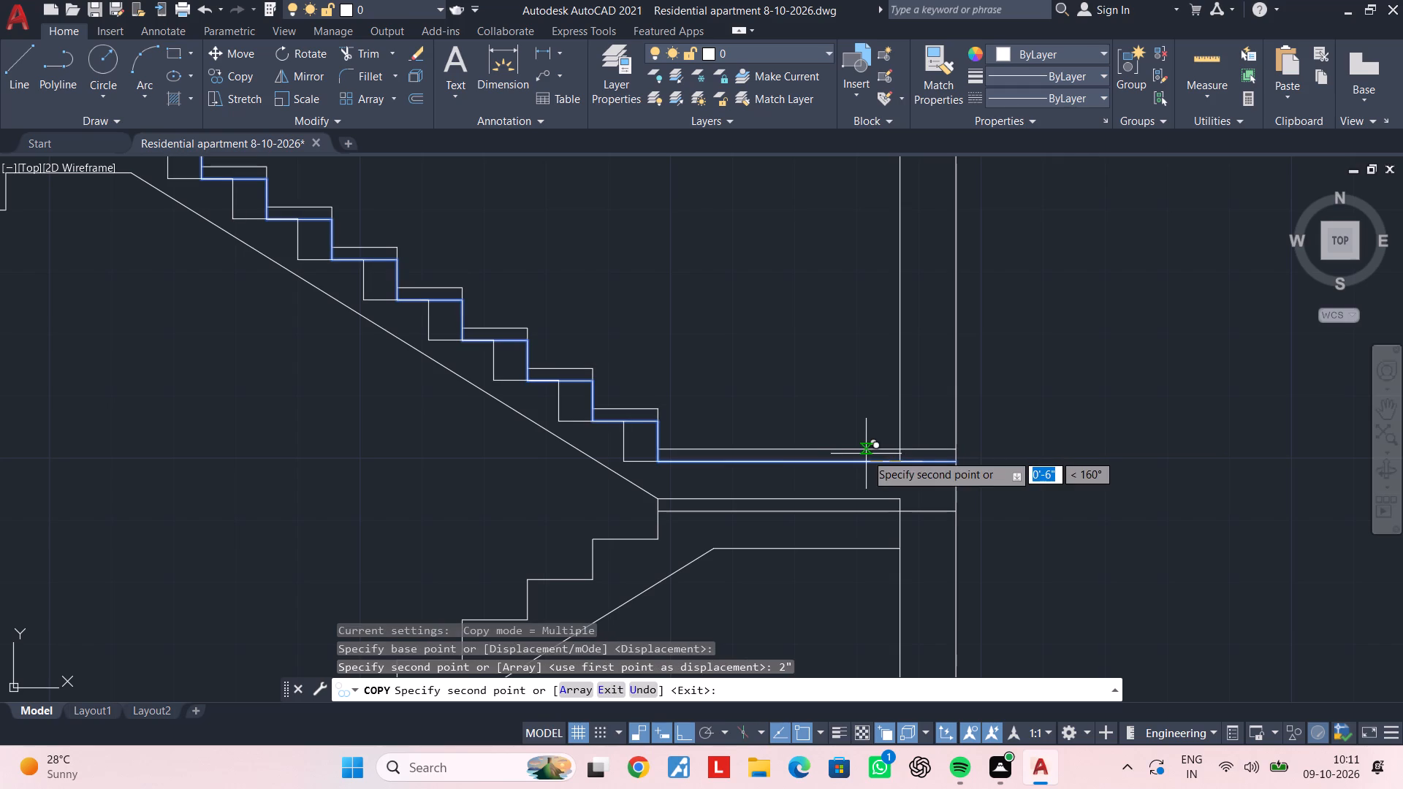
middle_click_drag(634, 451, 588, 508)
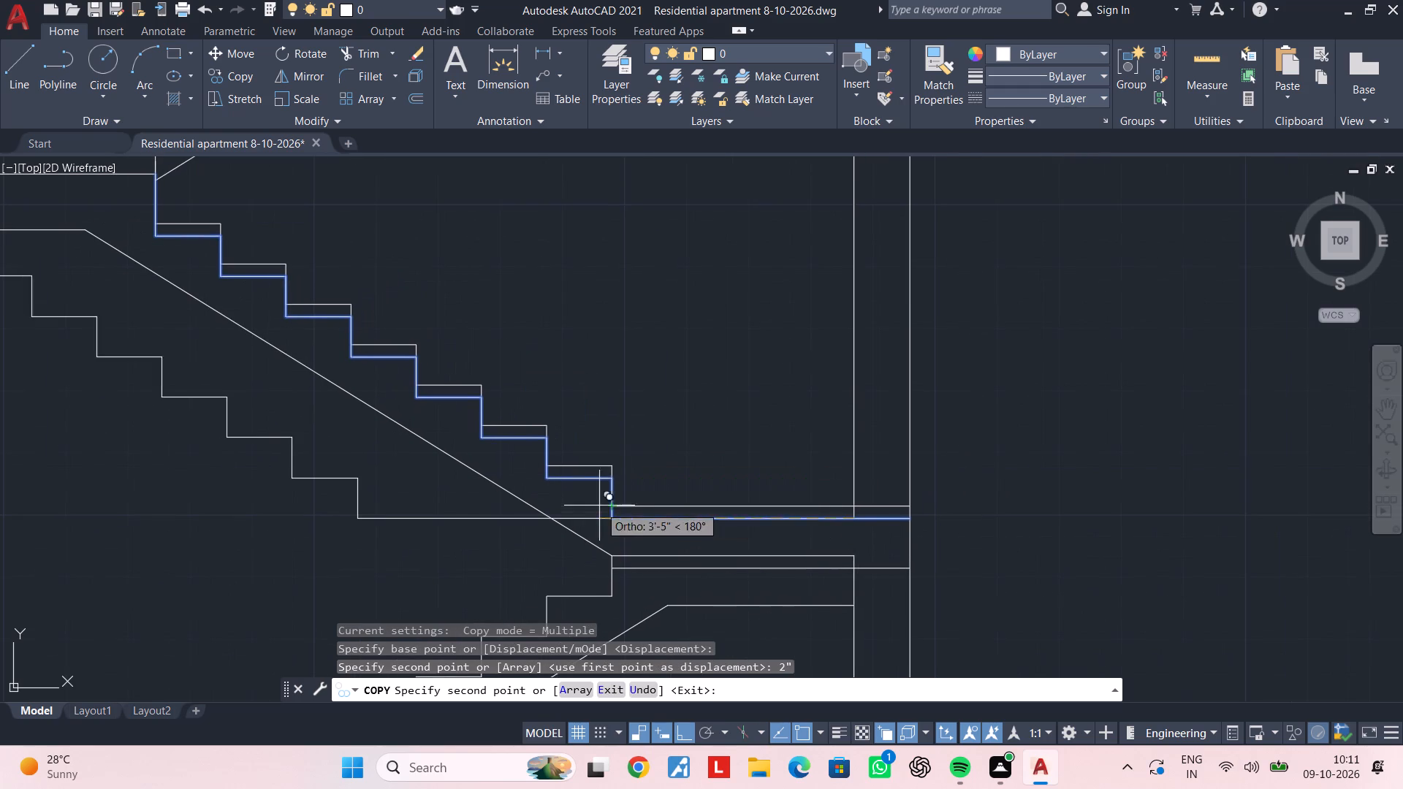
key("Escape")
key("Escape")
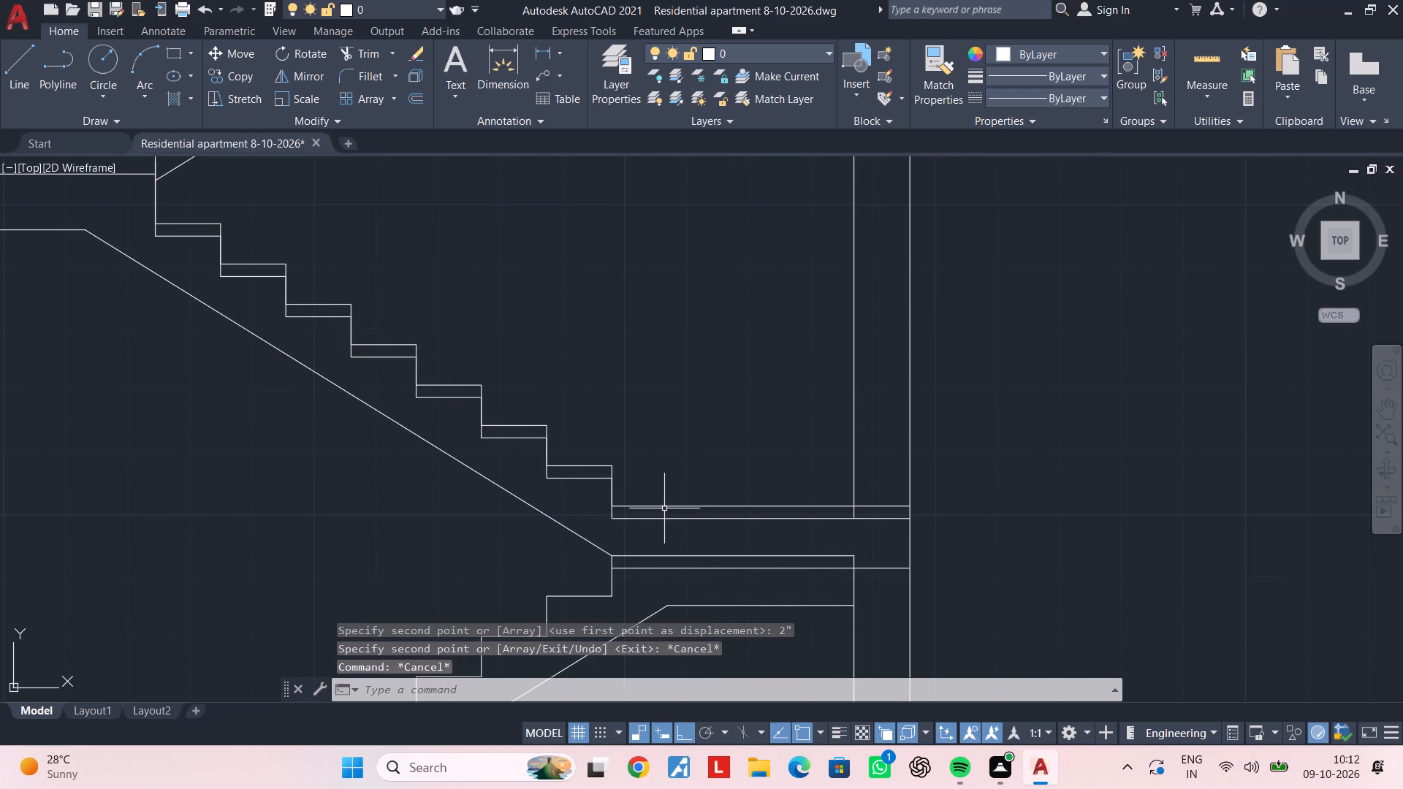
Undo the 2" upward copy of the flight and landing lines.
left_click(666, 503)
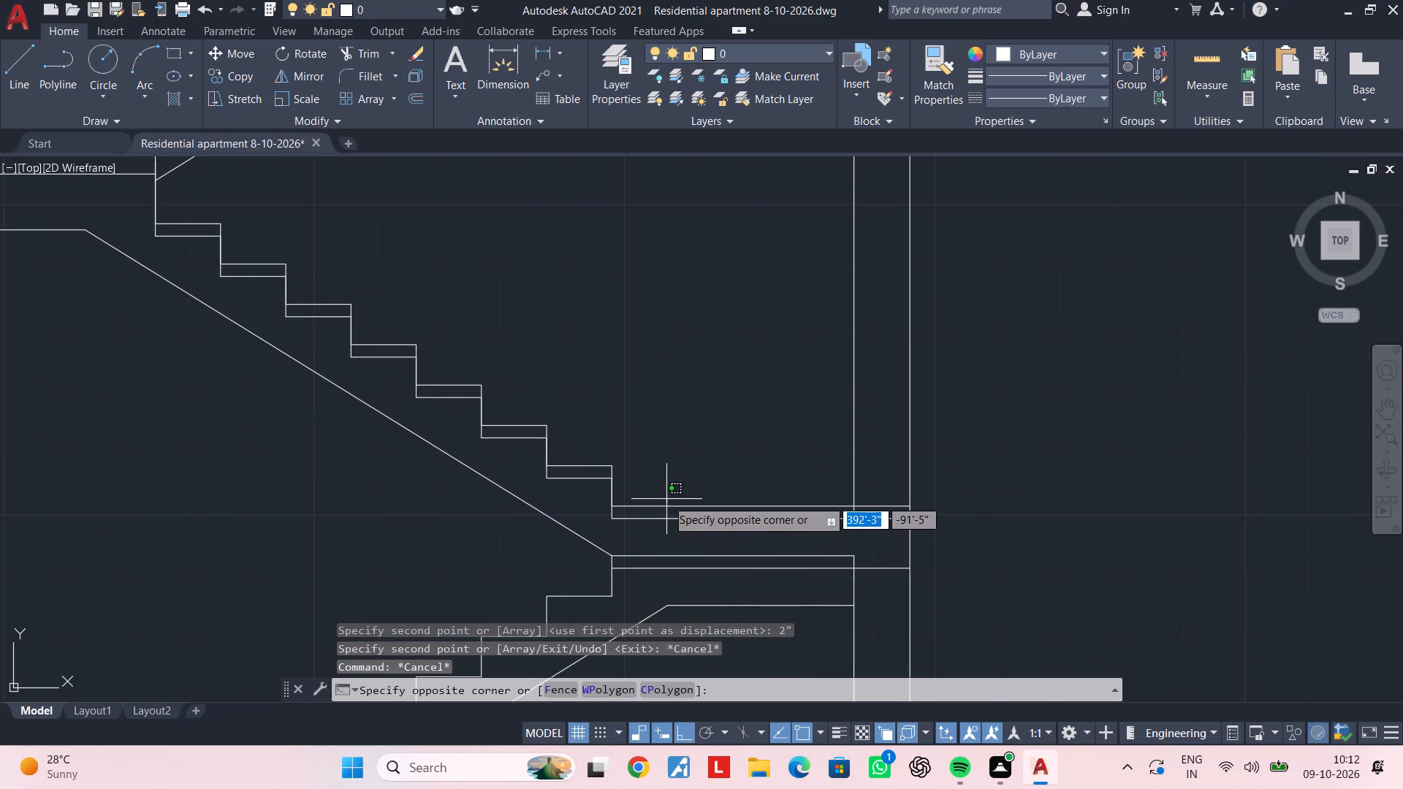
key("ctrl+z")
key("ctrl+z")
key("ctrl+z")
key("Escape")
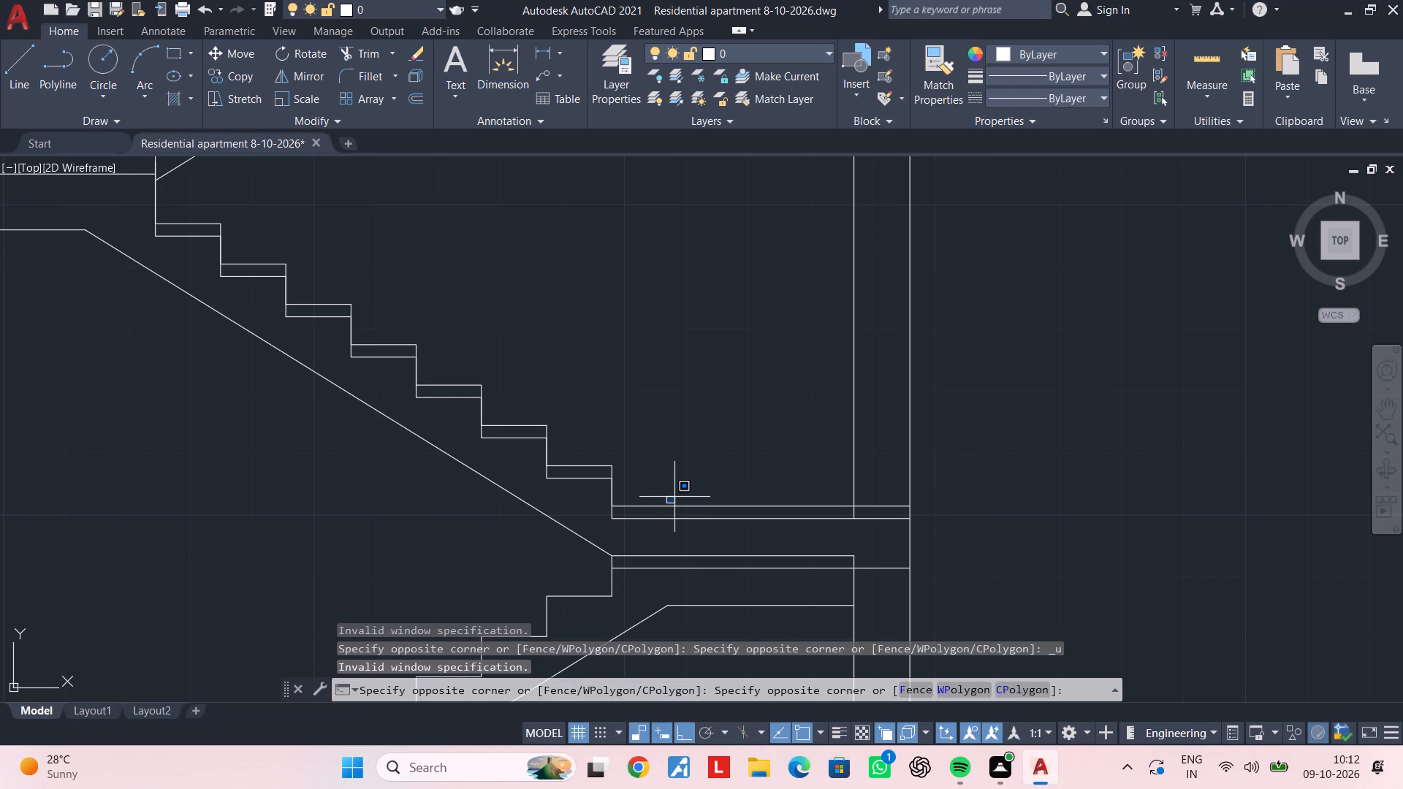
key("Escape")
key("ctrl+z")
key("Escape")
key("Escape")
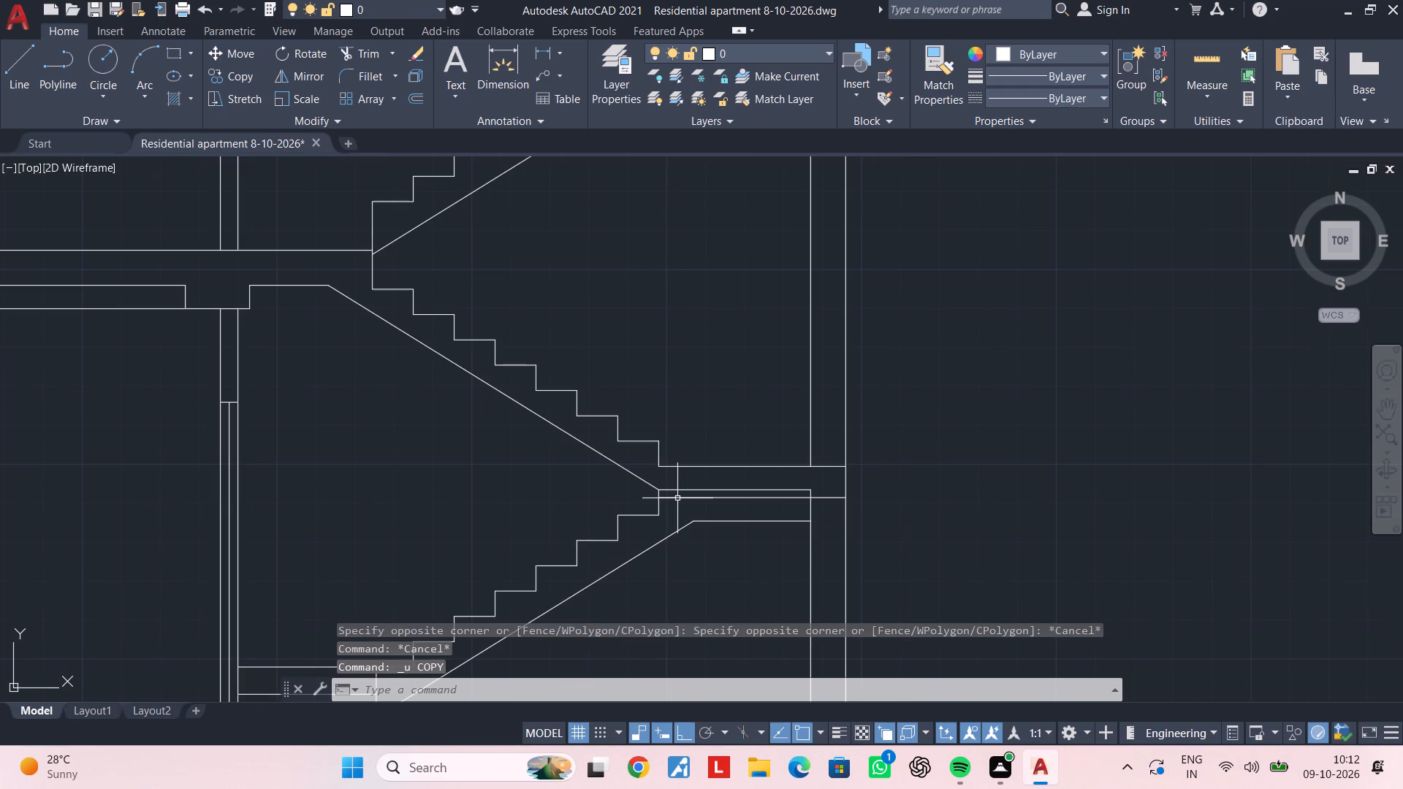
Join all the flight's tread and riser lines with the landing's top line into one polyline.
left_click(755, 468)
left_click(658, 451)
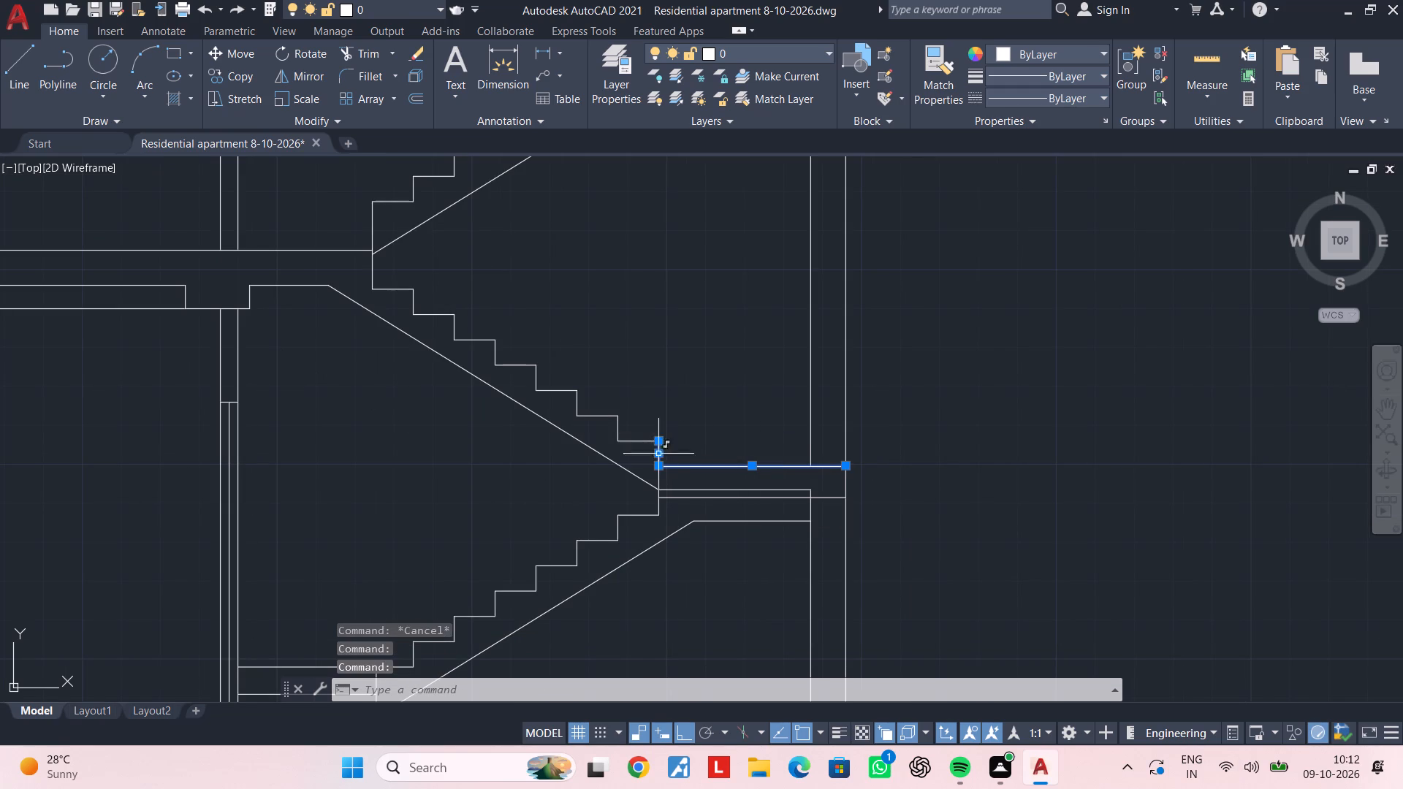
left_click(643, 439)
left_click(635, 398)
left_click(595, 427)
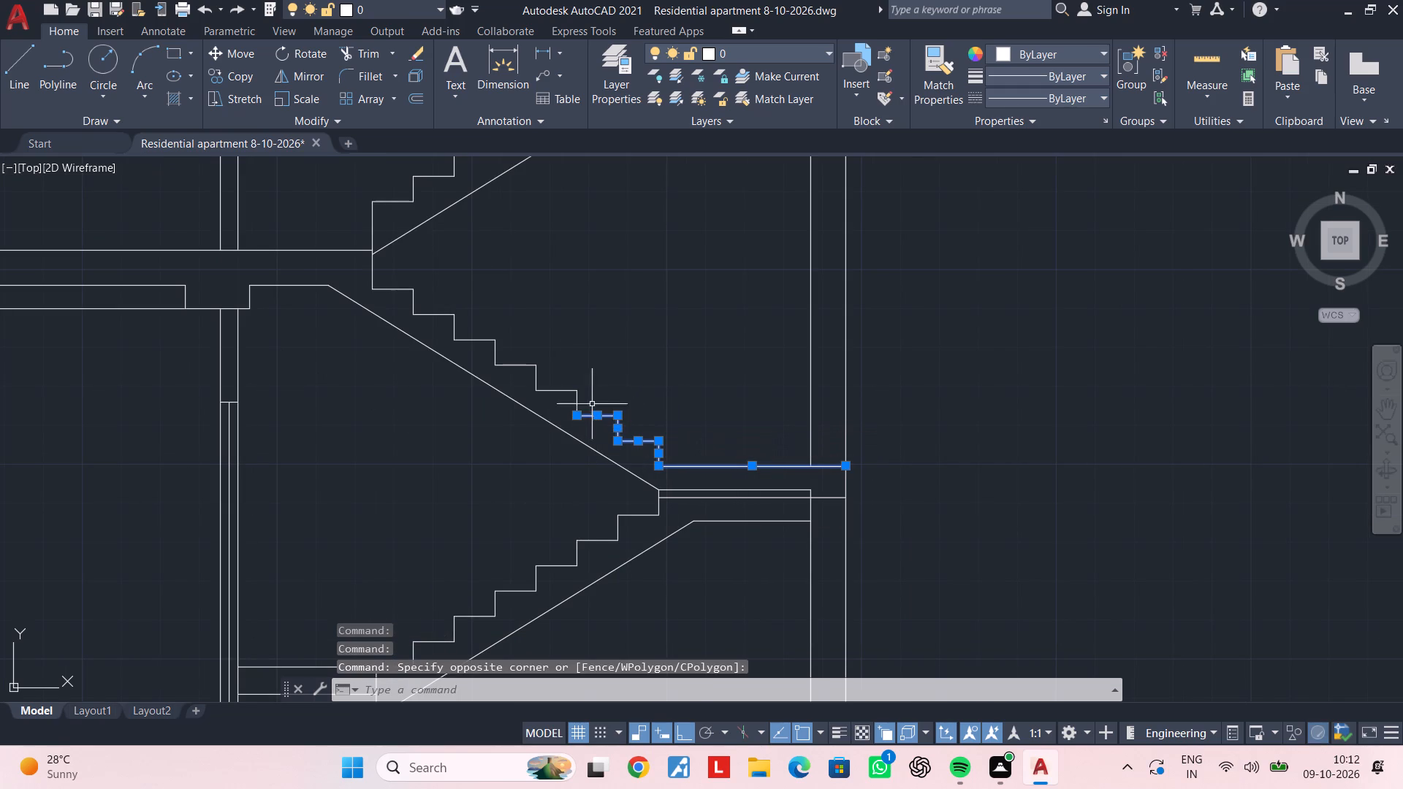
left_click(585, 366)
left_click(561, 397)
left_click(554, 350)
left_click(524, 372)
left_click(516, 321)
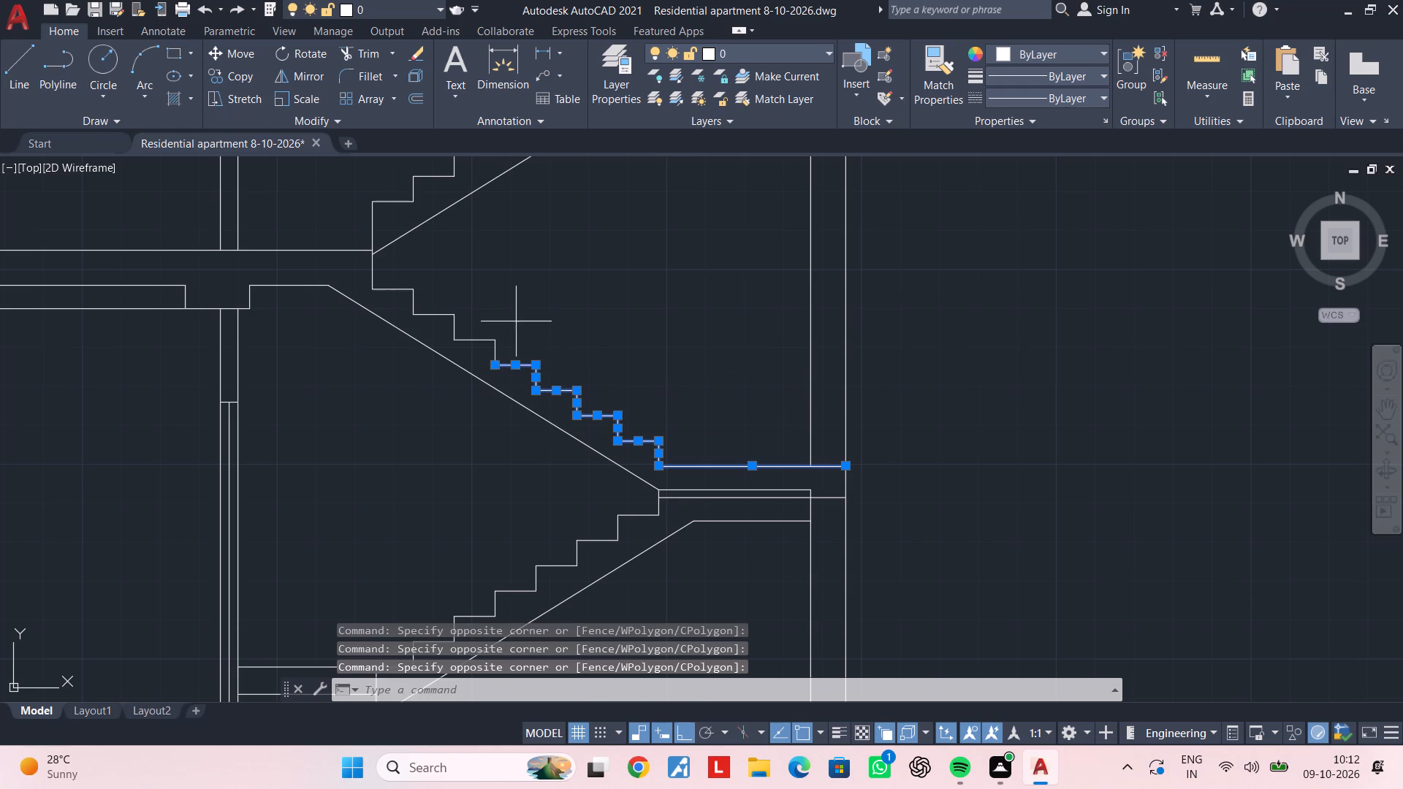
left_click(483, 349)
left_click(457, 294)
left_click(430, 324)
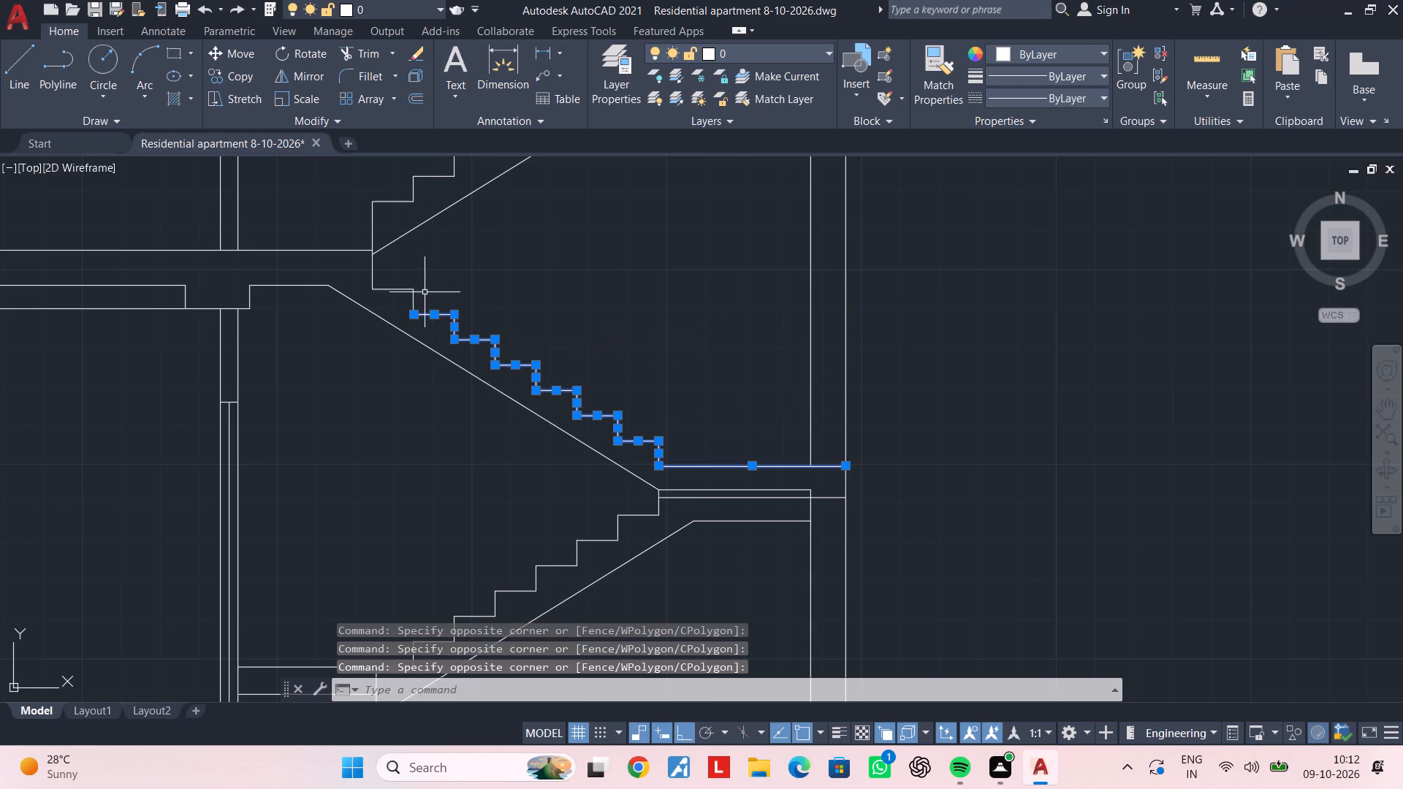
left_click(425, 280)
left_click(401, 300)
left_click(371, 270)
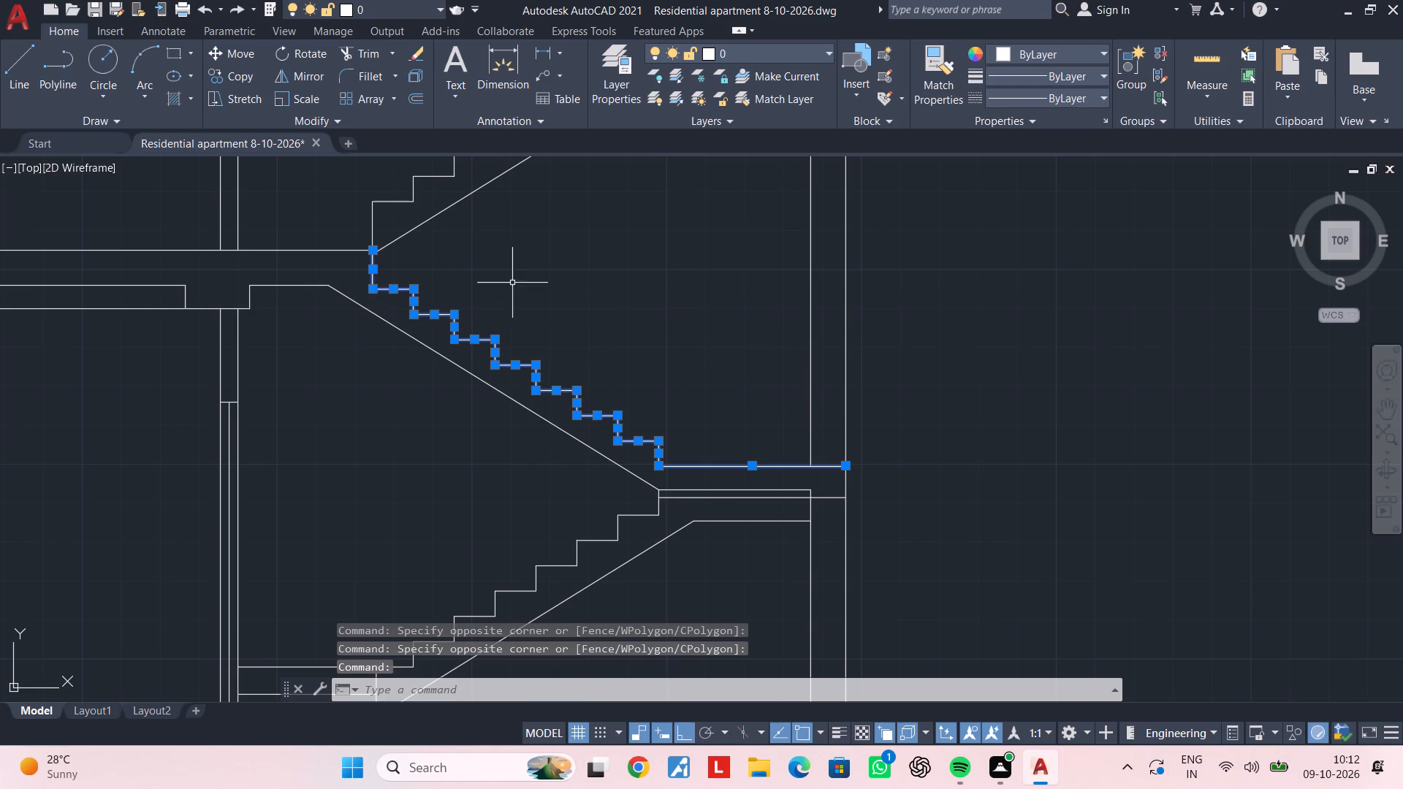
type("j")
key("space")
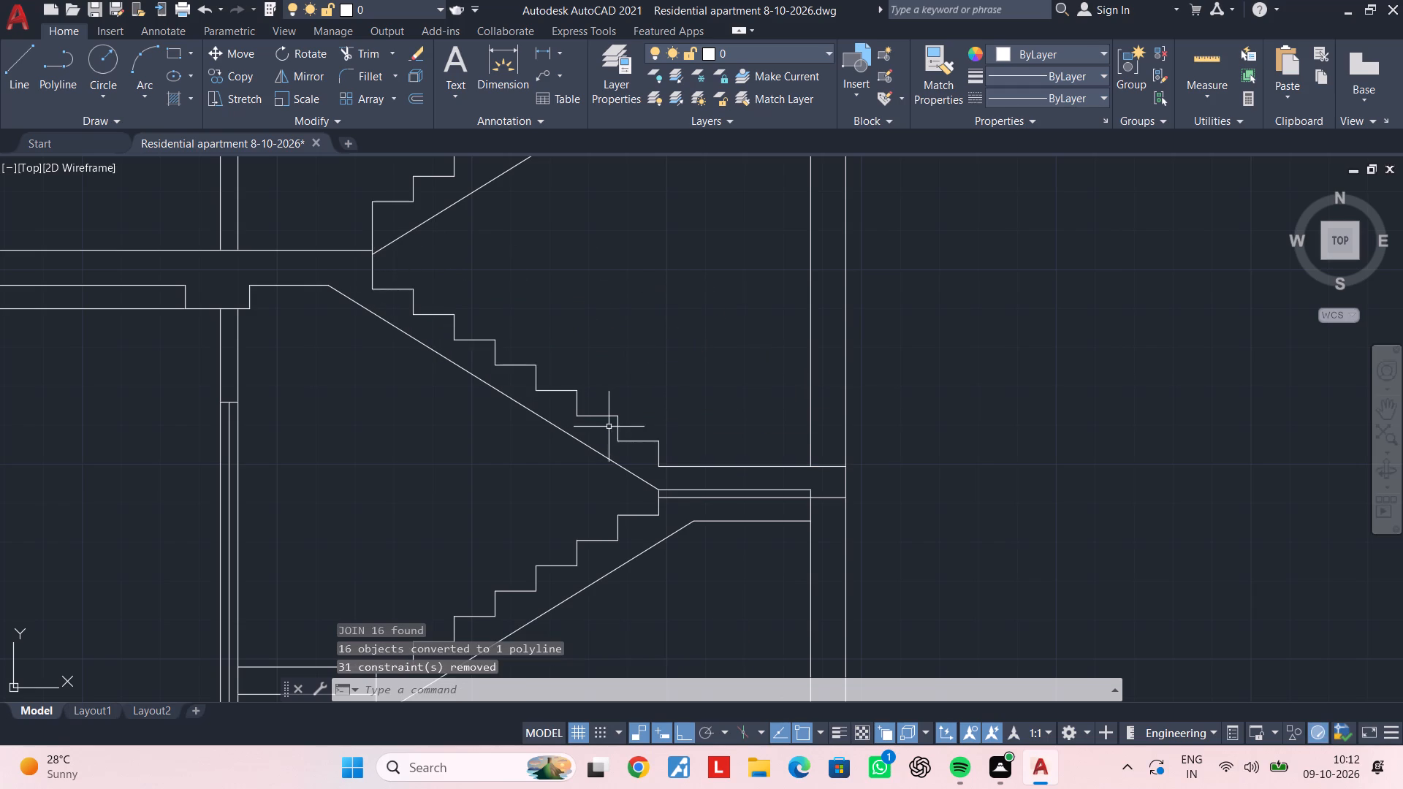
Offset the joined flight and landing polyline 2" outward, above the treads and landing.
left_click(609, 415)
type("of 2\"")
key("Return")
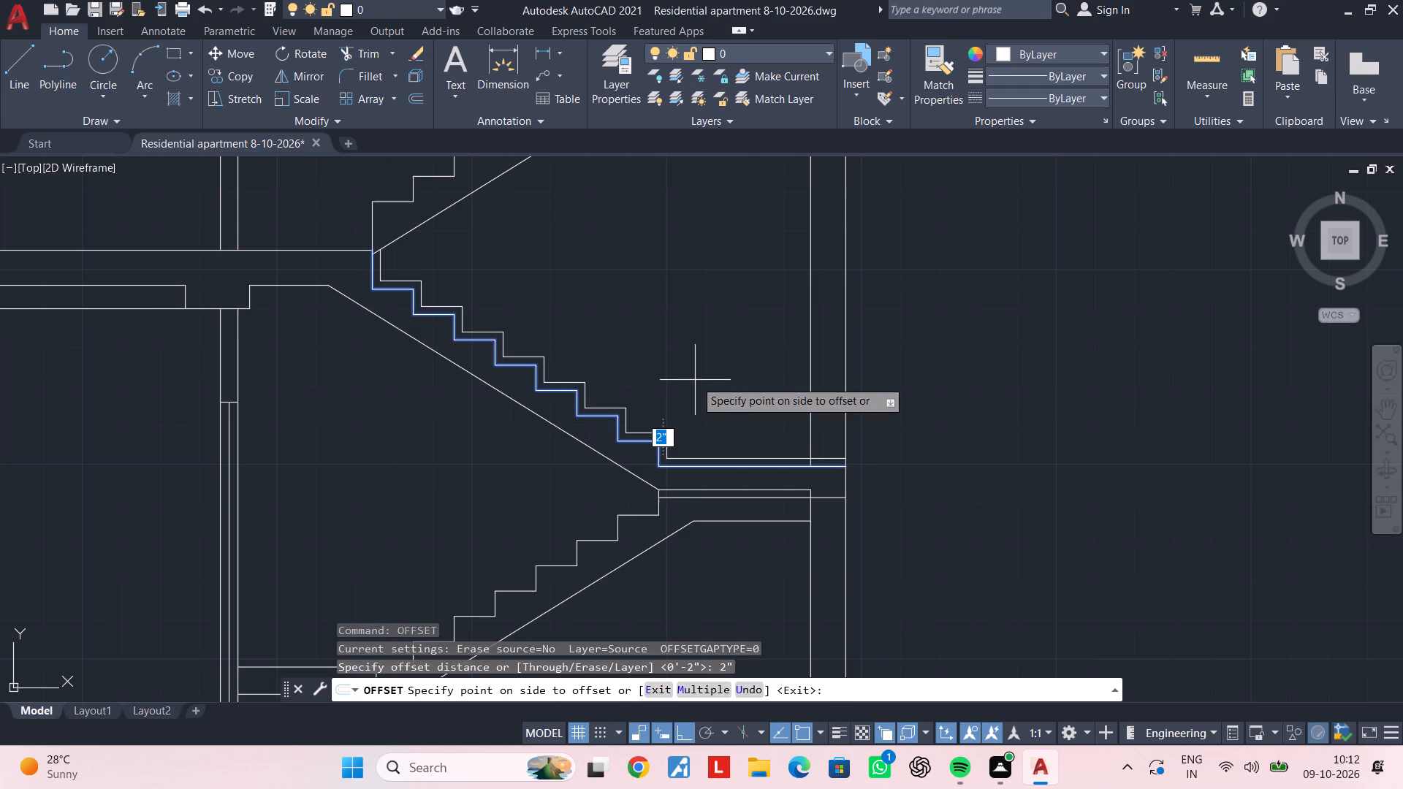
left_click(695, 380)
key("Escape")
key("Escape")
key("Escape")
key("Escape")
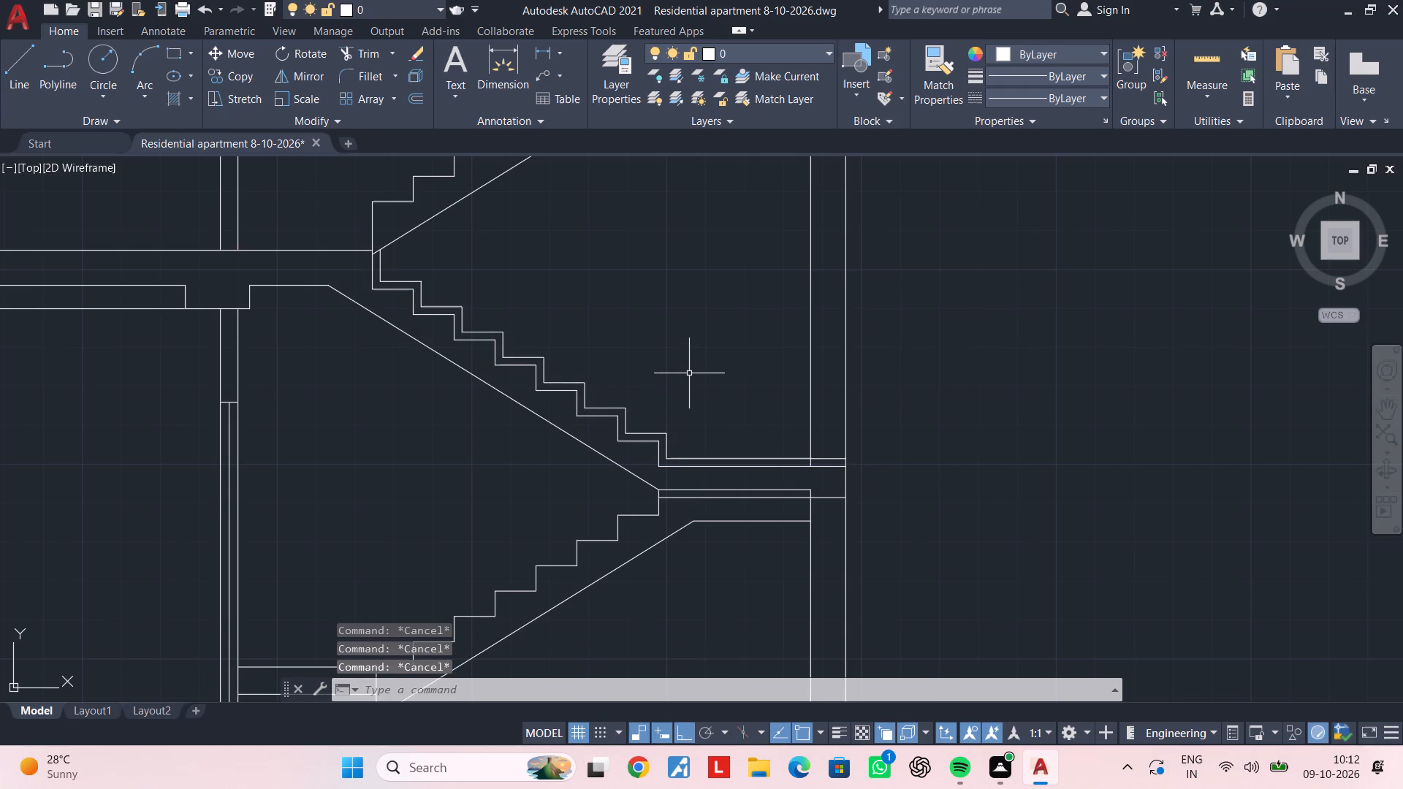
key("Escape")
key("Escape")
key("Escape")
key("Escape")
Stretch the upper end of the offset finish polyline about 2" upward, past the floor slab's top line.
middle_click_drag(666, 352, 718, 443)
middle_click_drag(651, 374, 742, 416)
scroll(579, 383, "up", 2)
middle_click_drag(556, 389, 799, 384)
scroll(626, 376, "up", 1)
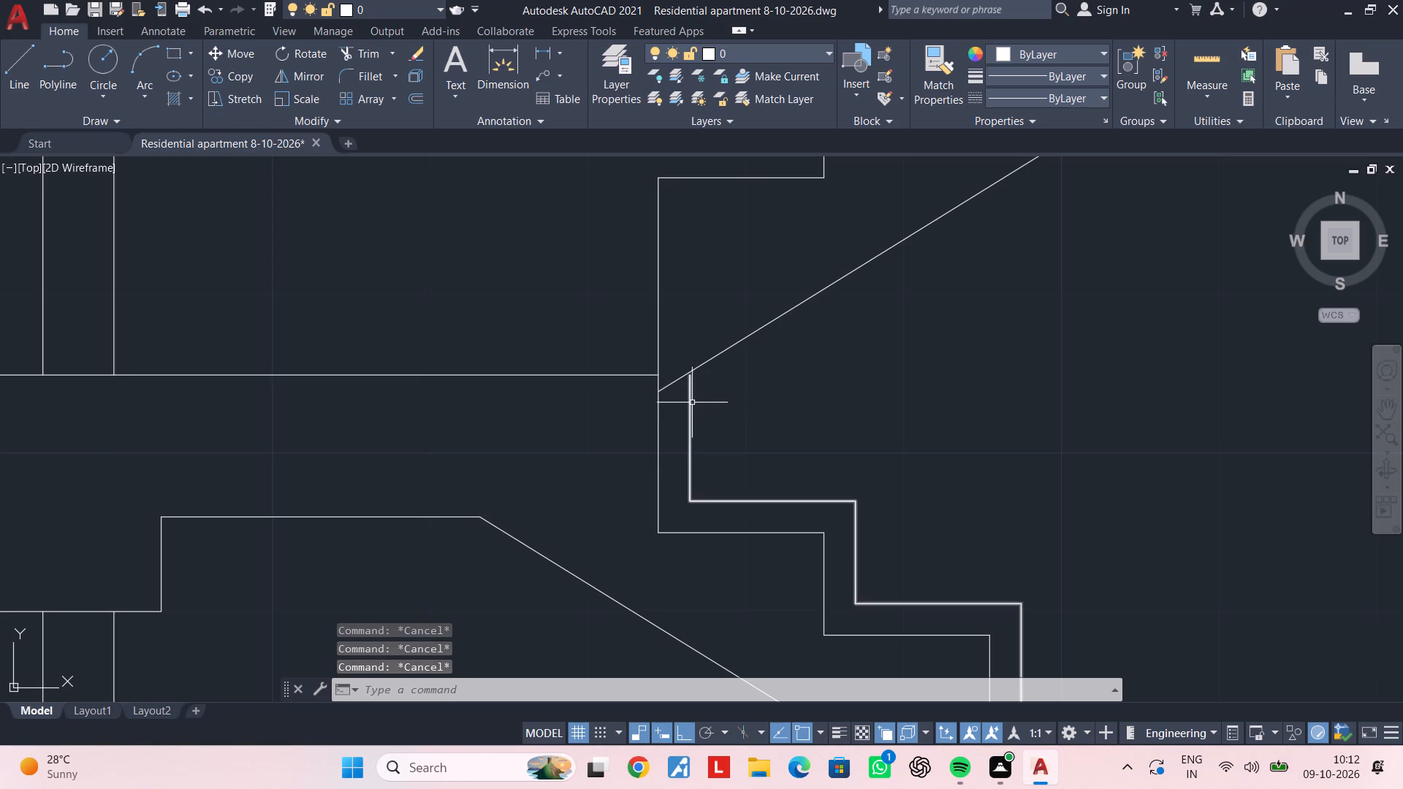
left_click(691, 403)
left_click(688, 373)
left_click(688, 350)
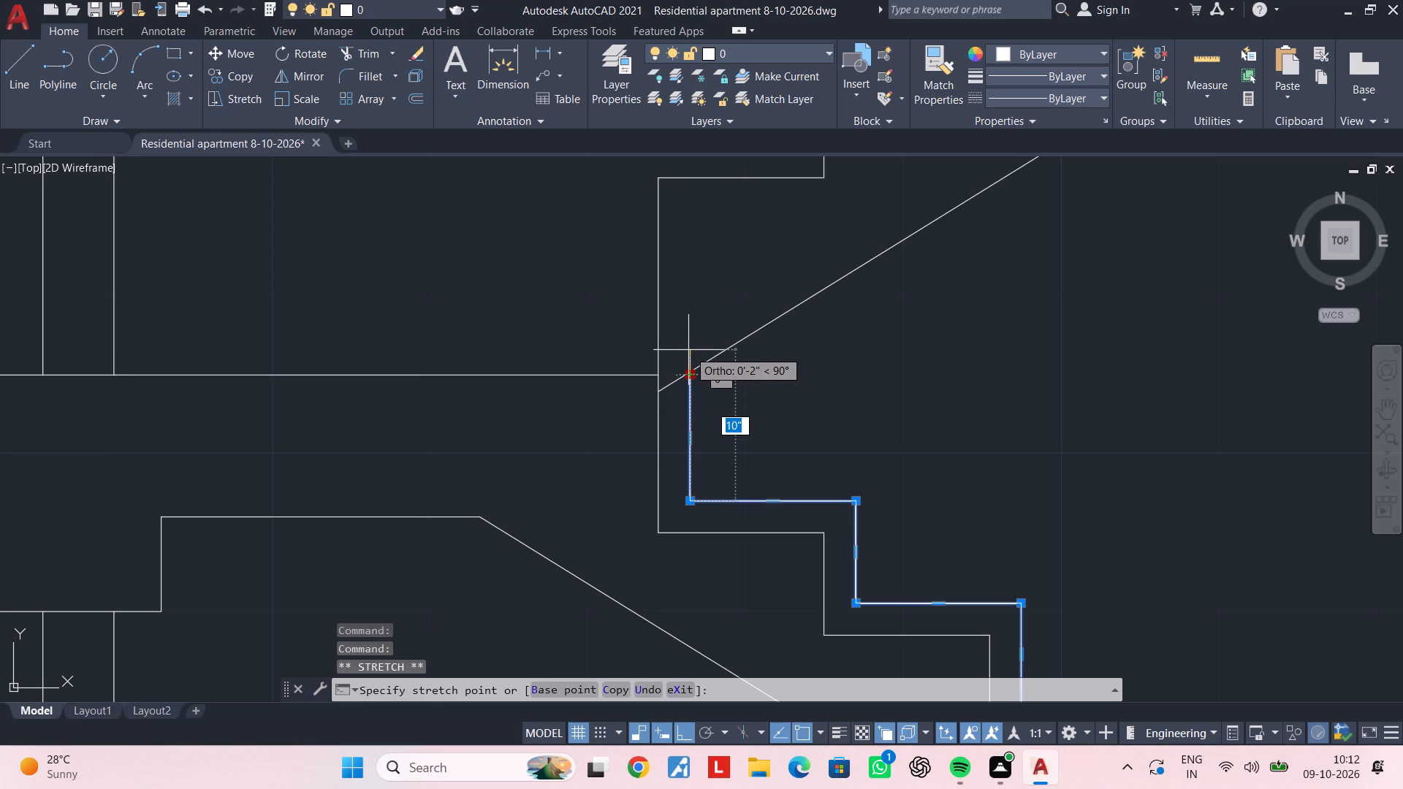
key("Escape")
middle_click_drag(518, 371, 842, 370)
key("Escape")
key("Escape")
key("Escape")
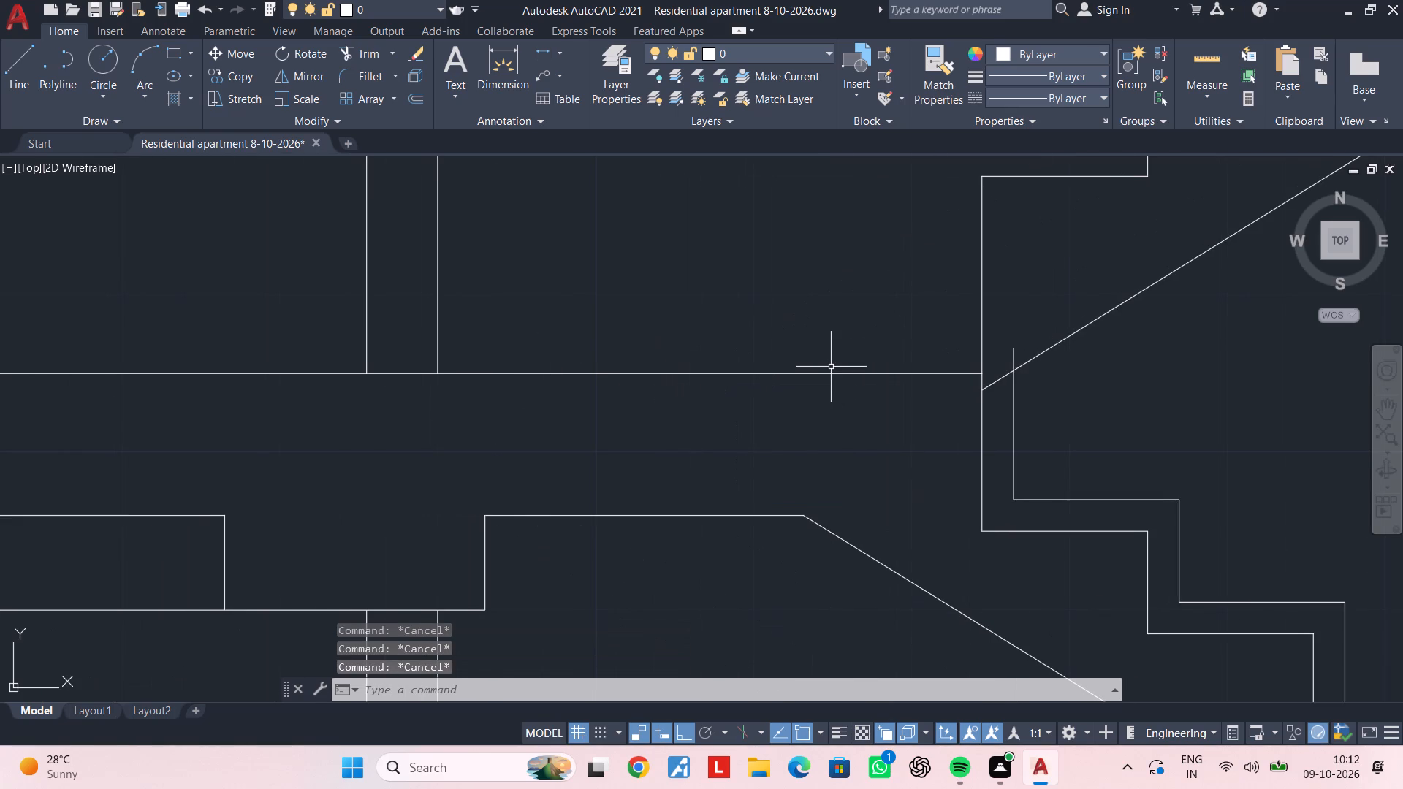
Offset the floor slab's top line beside the flight's upper end 2" upward.
type("of 2\"")
key("Return")
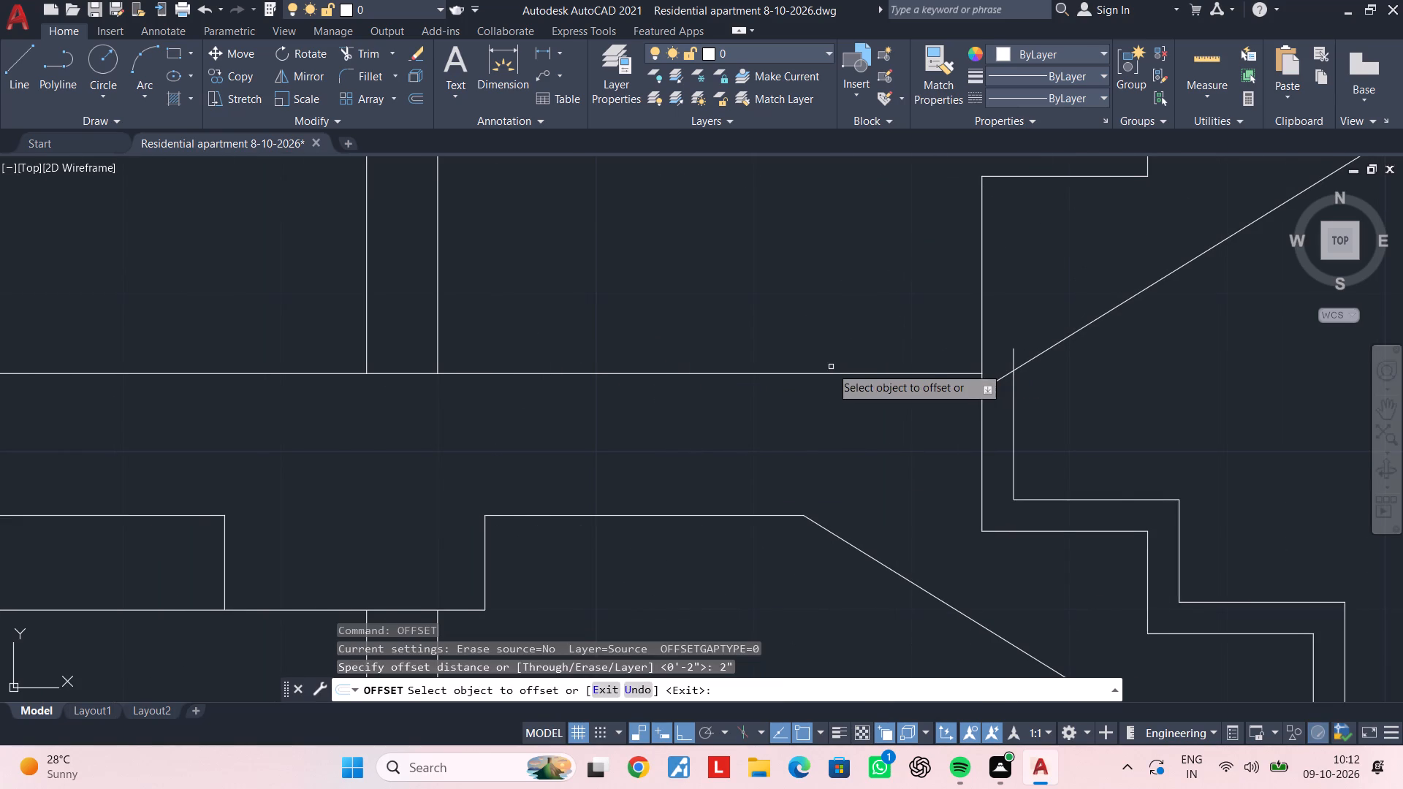
left_click(785, 370)
left_click(780, 370)
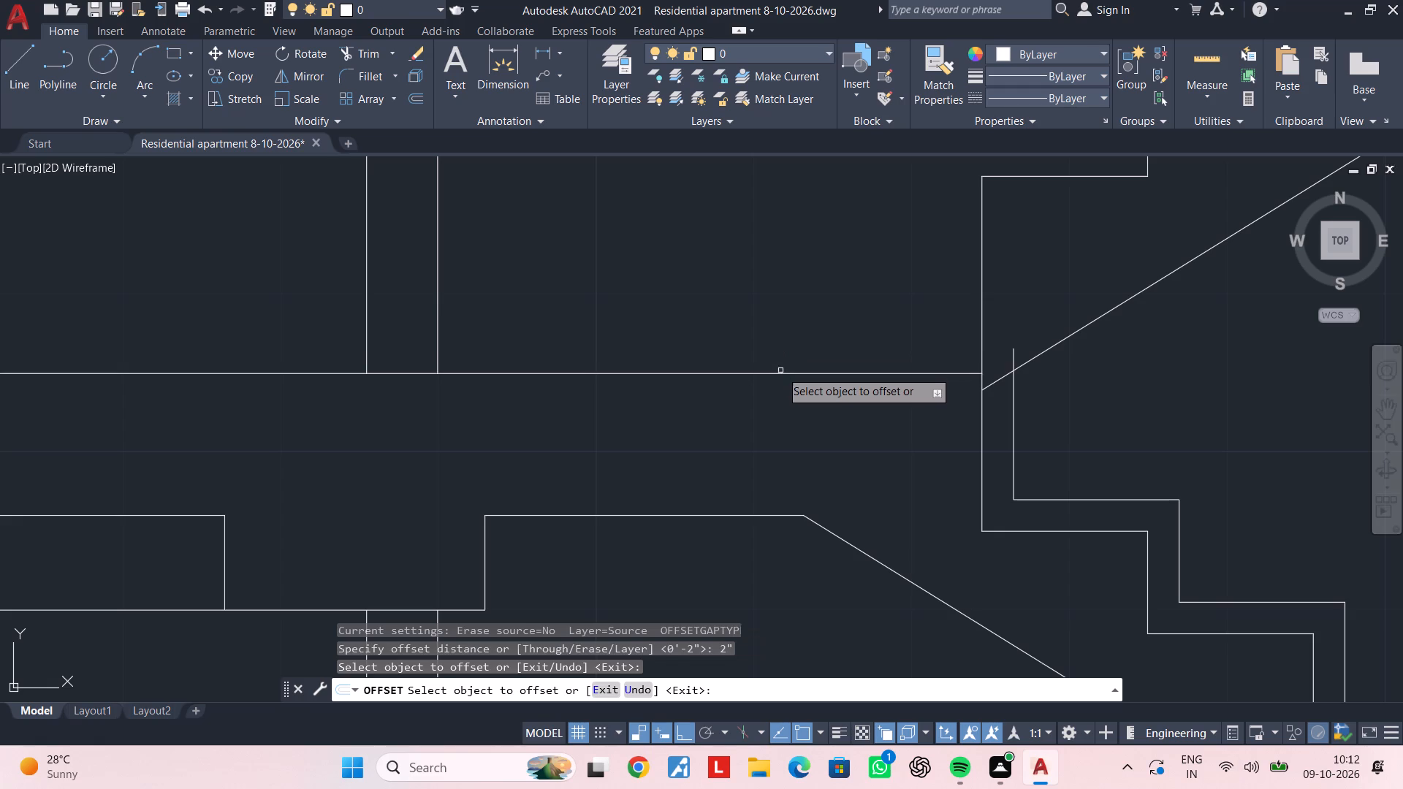
left_click(783, 371)
left_click(787, 357)
key("Escape")
key("Escape")
middle_click_drag(887, 361, 788, 364)
key("Escape")
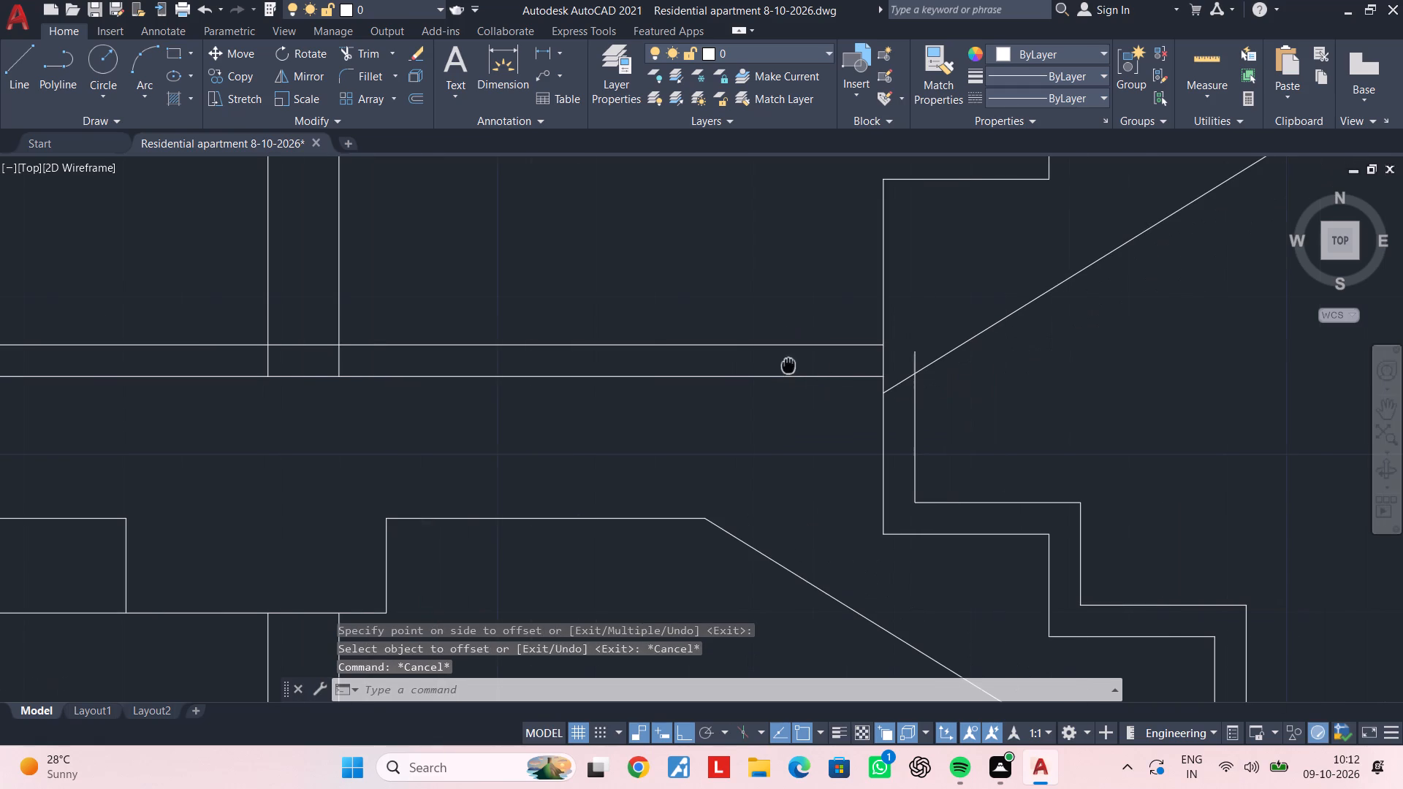
key("Escape")
key("e")
key("Escape")
key("space")
key("Escape")
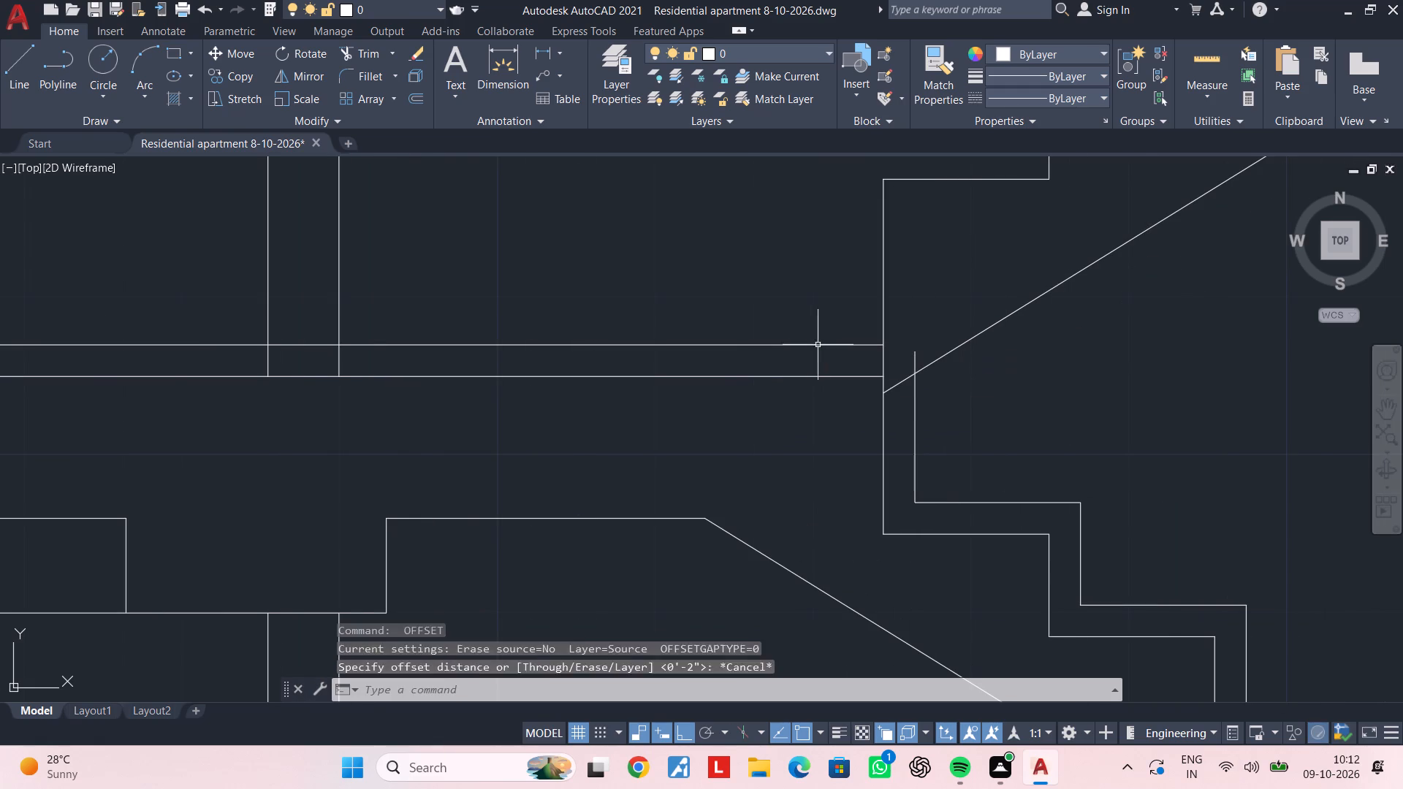
Fillet the offset floor line with the stair finish polyline's top riser into a sharp corner.
key("Escape")
key("f")
key("space")
left_click(851, 342)
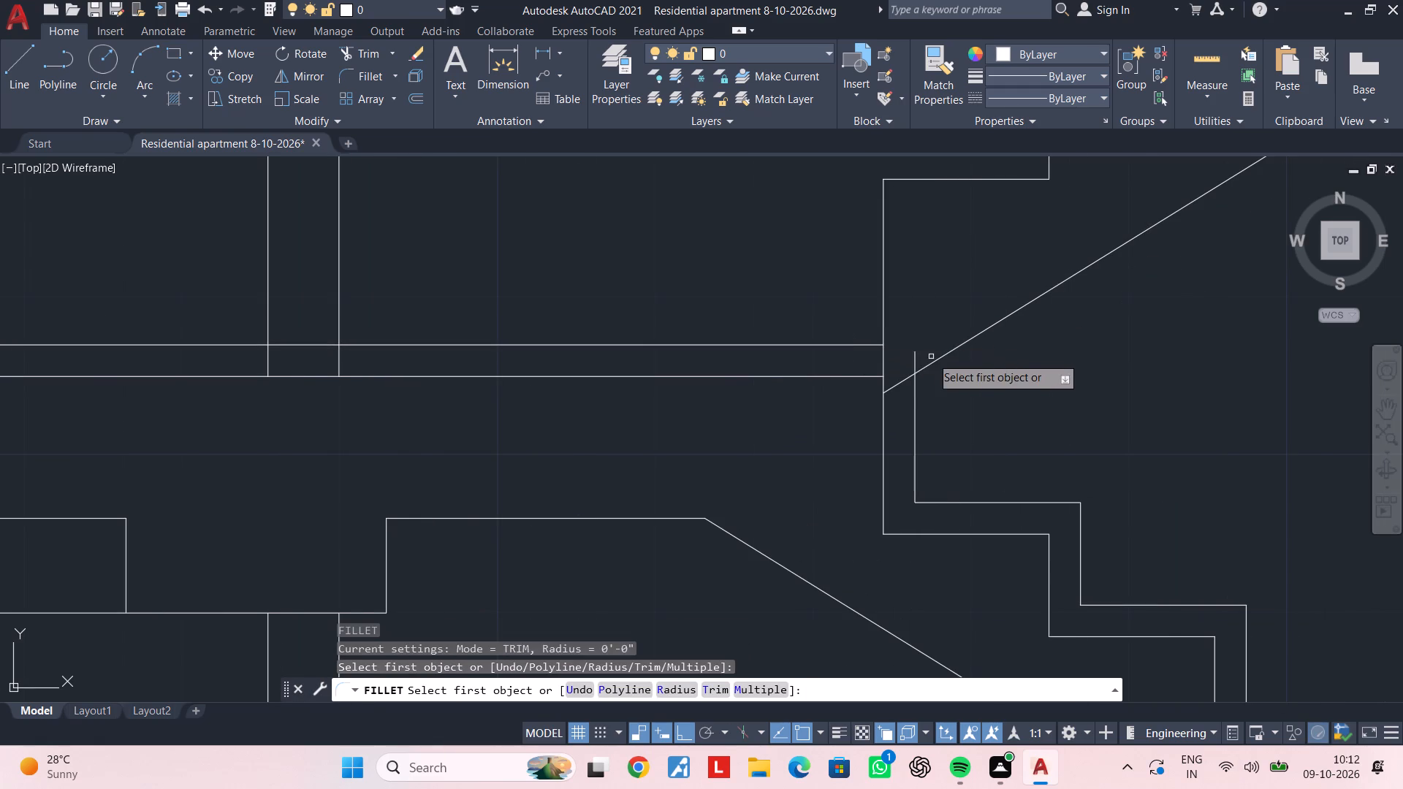
left_click(916, 392)
left_click(870, 346)
key("Escape")
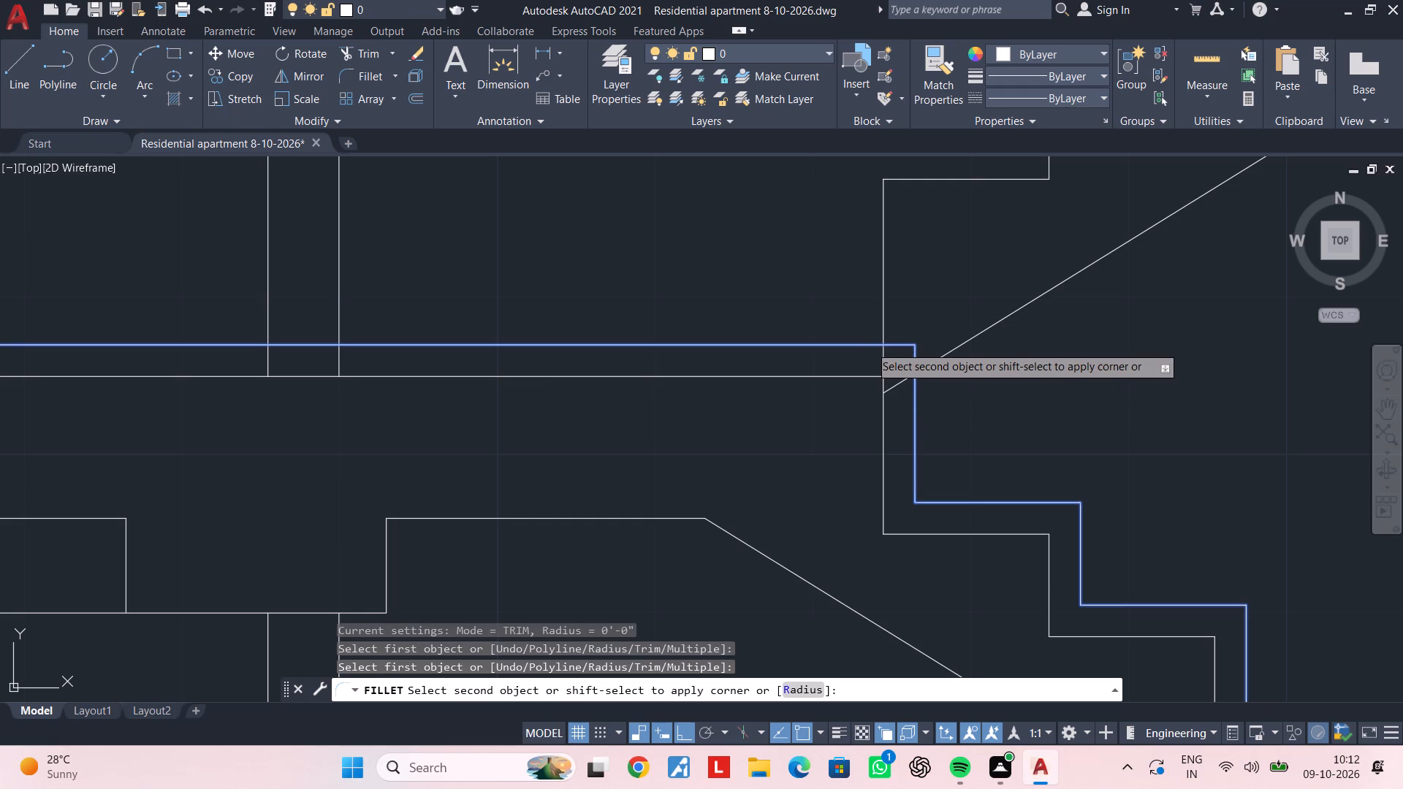
scroll(691, 368, "up", 1)
key("Escape")
key("Escape")
key("Escape")
key("Escape")
key("Escape")
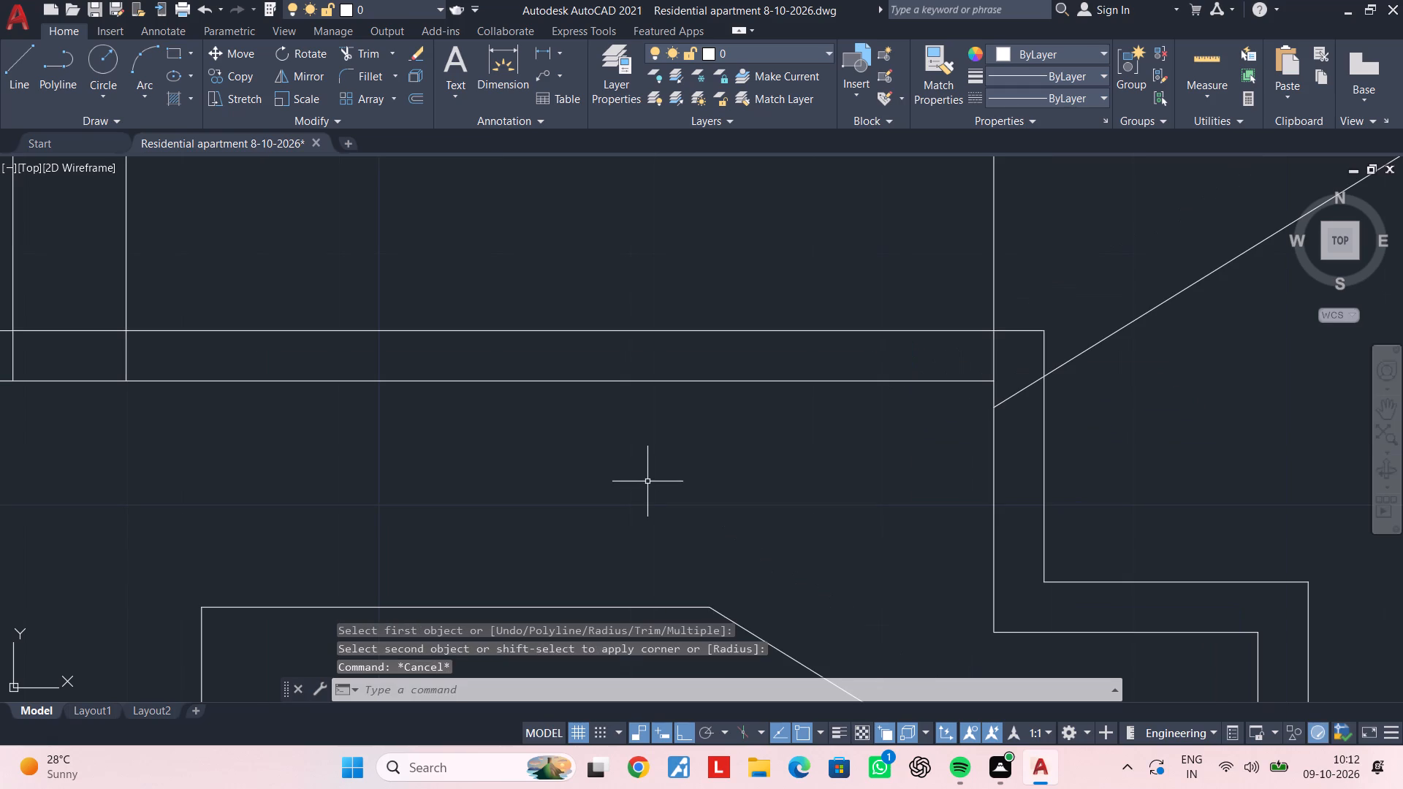
key("Escape")
key("Escape")
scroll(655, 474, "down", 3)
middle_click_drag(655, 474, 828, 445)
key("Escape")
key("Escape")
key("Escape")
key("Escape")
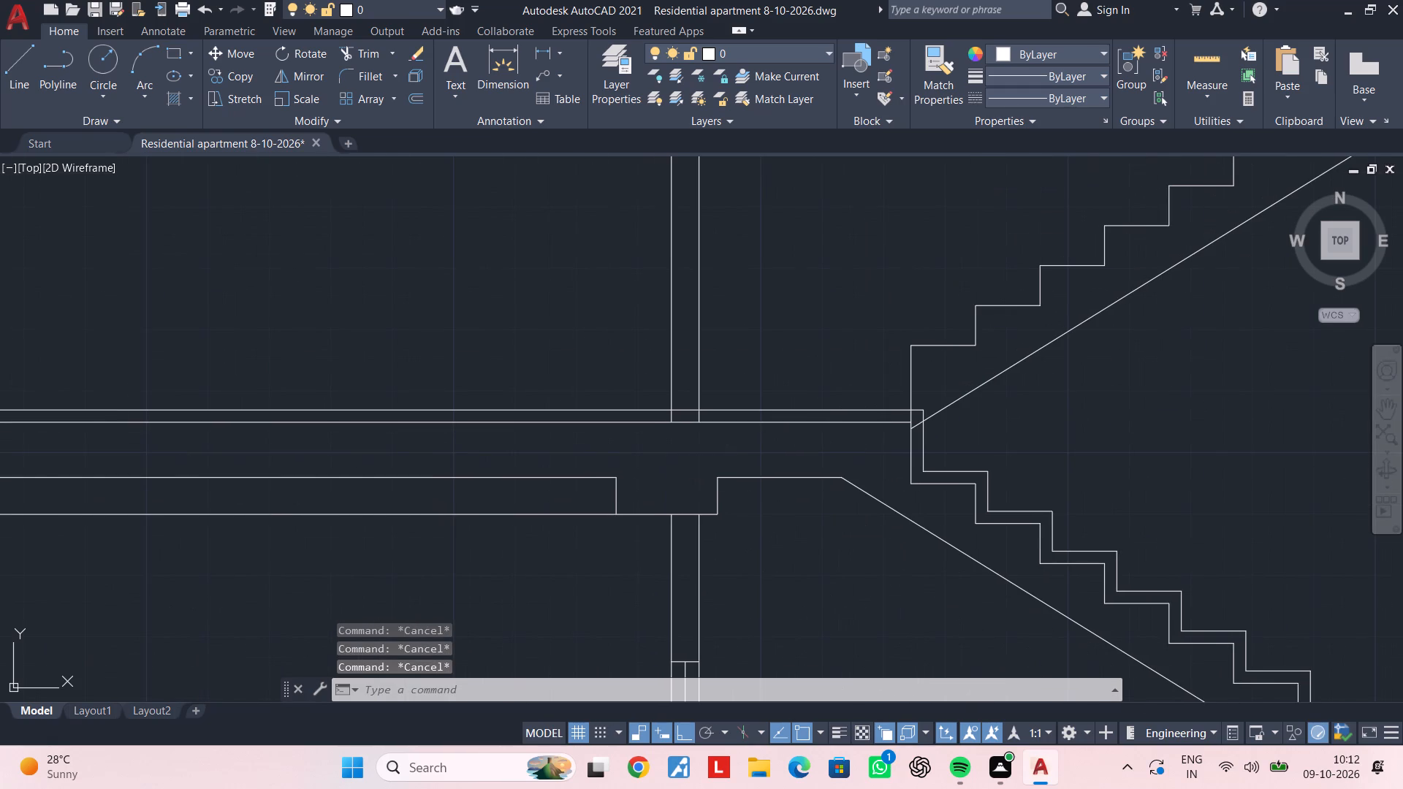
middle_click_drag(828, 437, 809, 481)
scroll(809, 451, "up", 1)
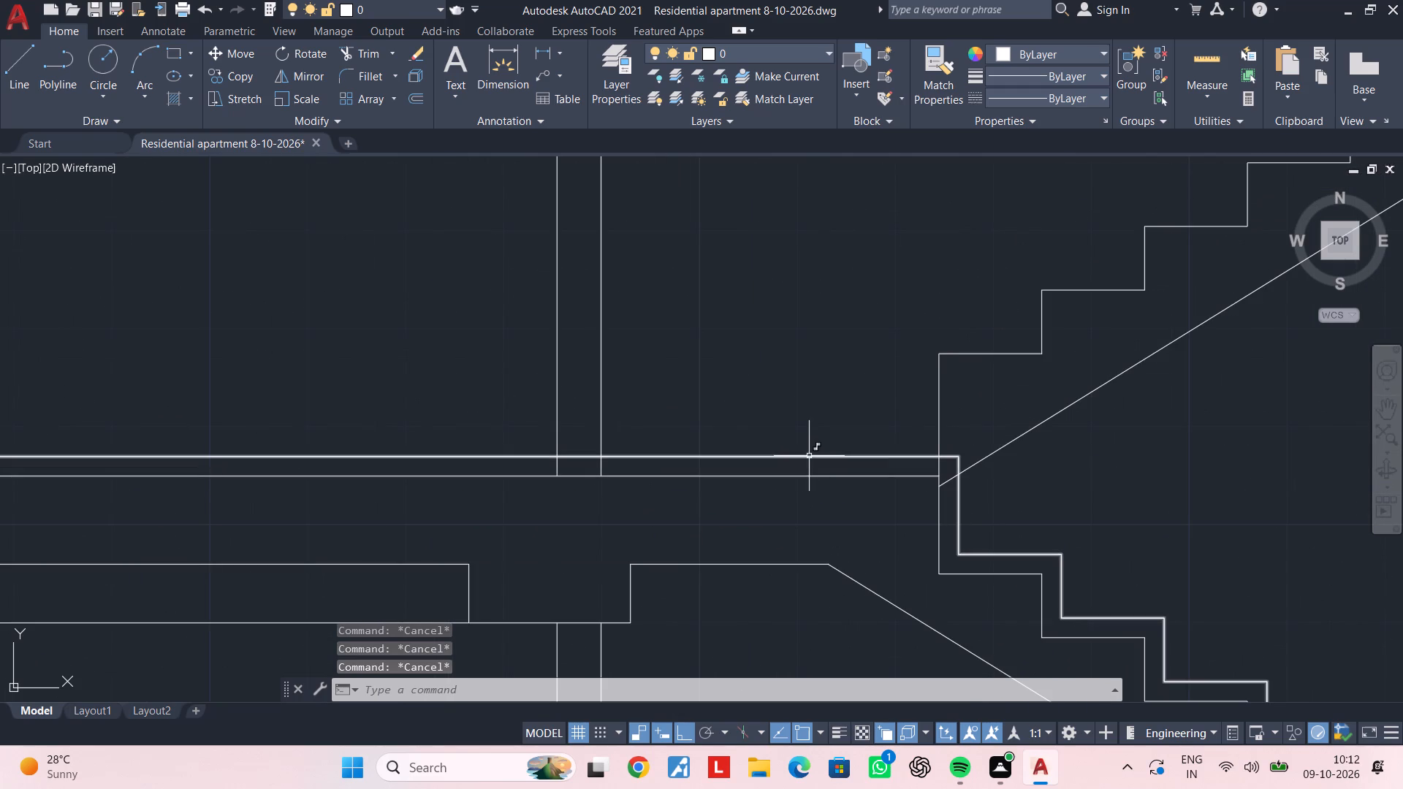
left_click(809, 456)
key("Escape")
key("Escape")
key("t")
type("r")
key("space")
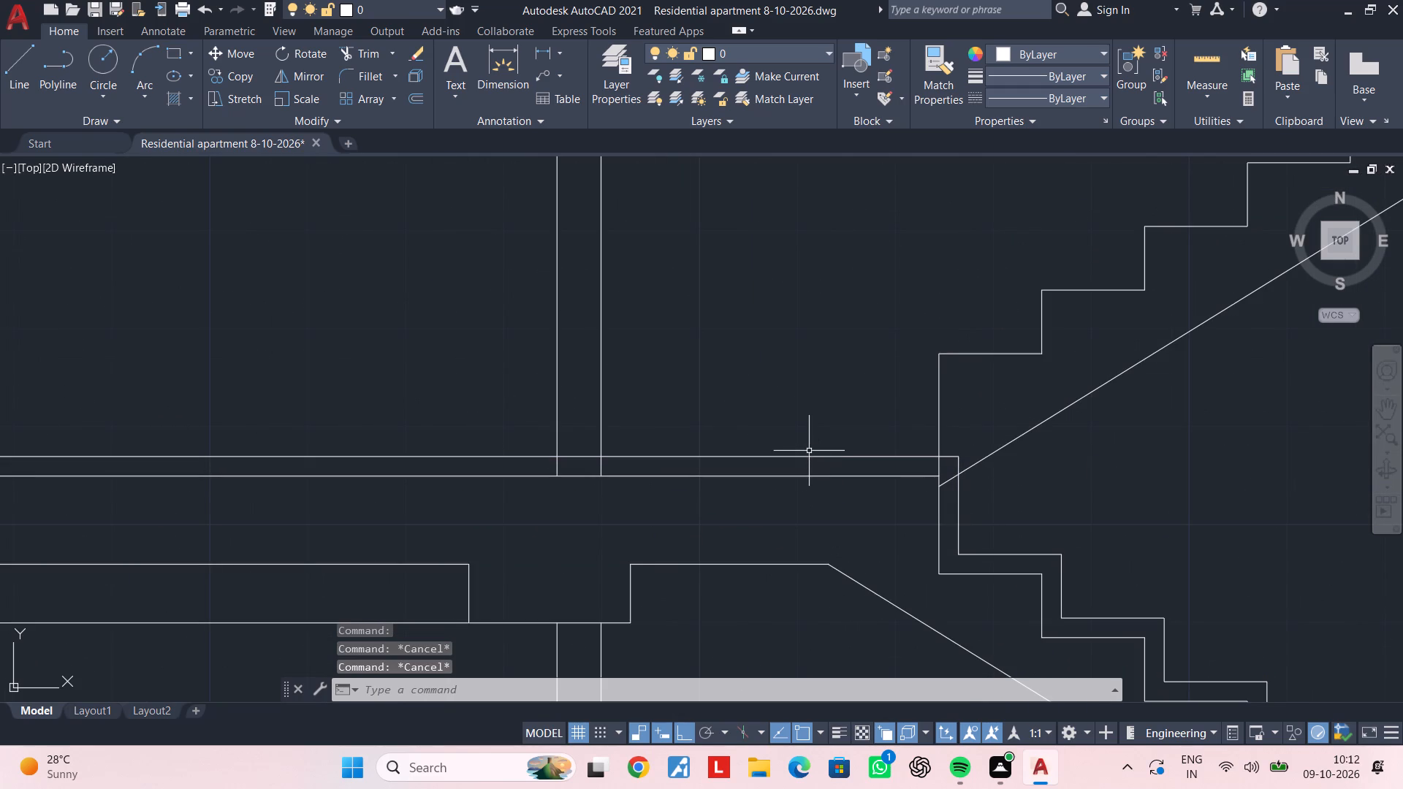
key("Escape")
Trim the lines of the stair-side wall and the interior double-line wall between the slab top and the floor finish line.
scroll(828, 427, "down", 4)
middle_click_drag(832, 446, 812, 451)
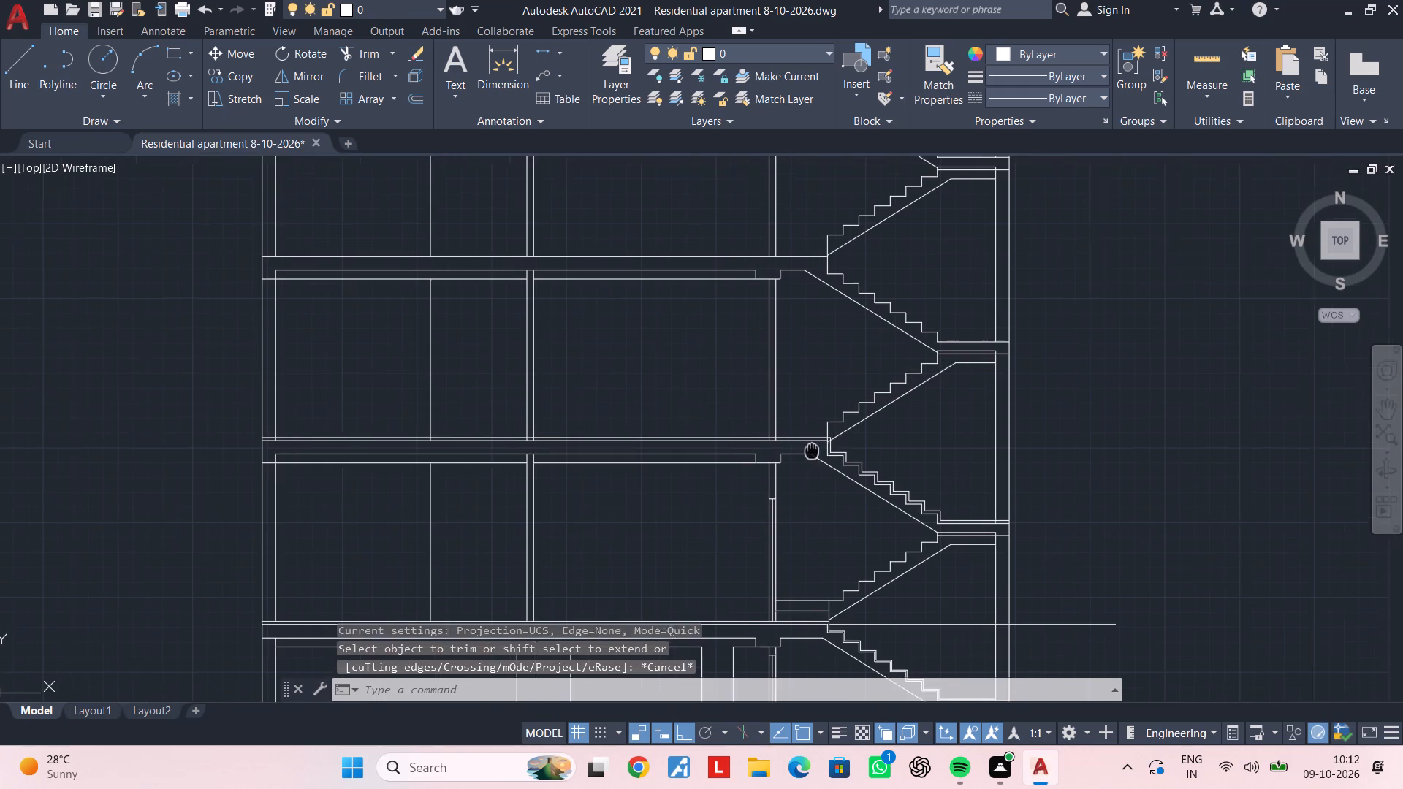
middle_click_drag(812, 451, 760, 468)
key("Escape")
key("Escape")
key("Escape")
middle_click_drag(769, 397, 694, 357)
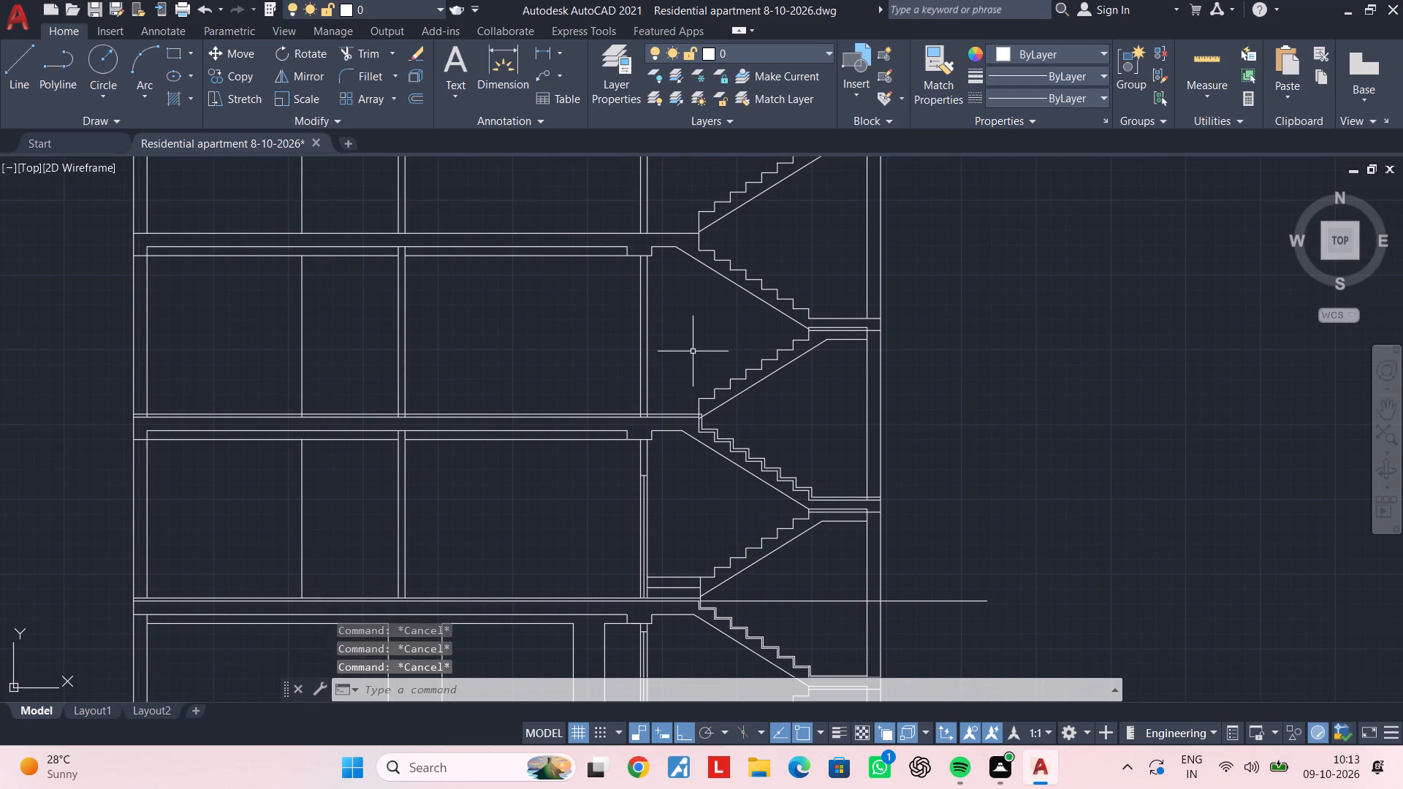
middle_click_drag(693, 350, 692, 358)
middle_click_drag(692, 339, 679, 376)
scroll(653, 422, "up", 2)
middle_click_drag(631, 435, 794, 376)
key("Escape")
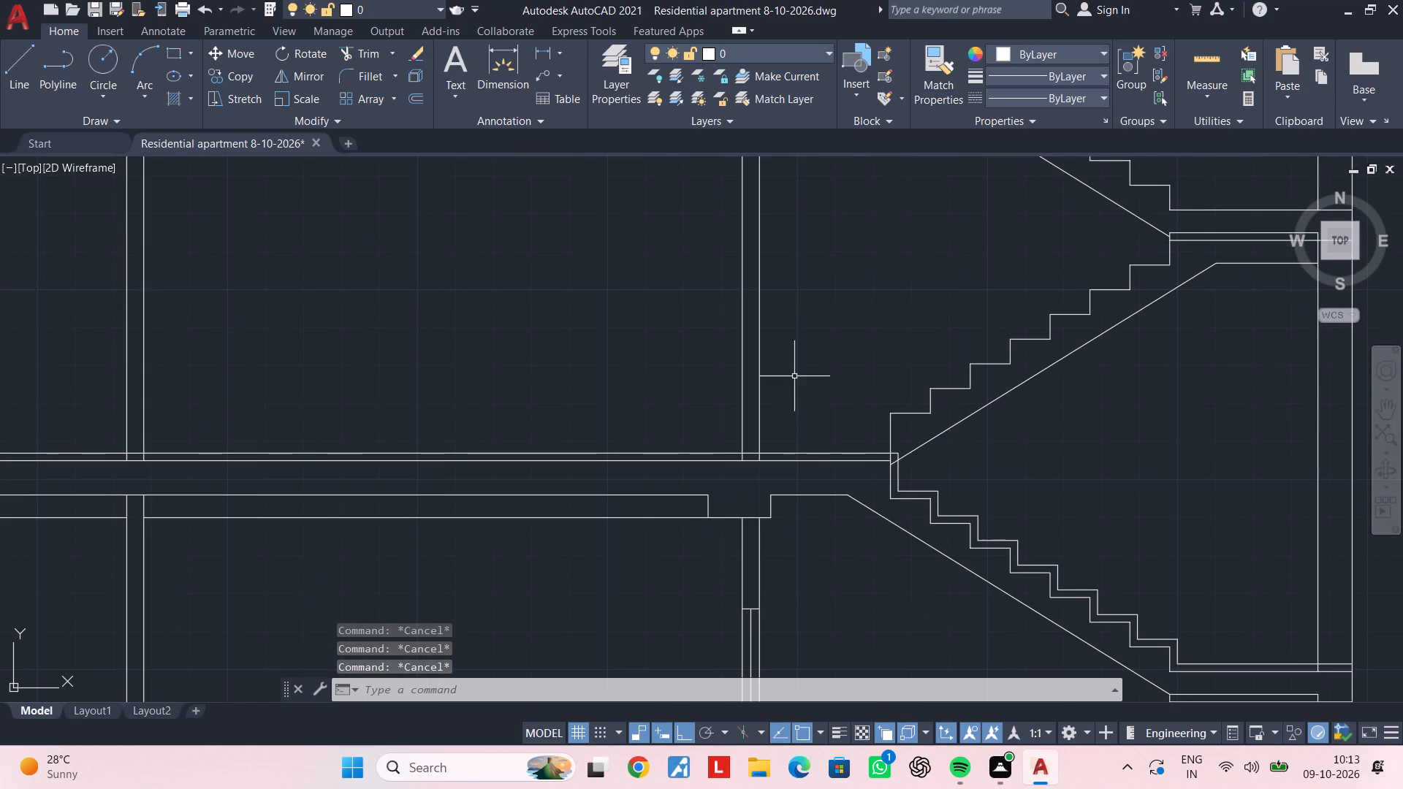
key("Escape")
key("t")
key("r")
key("space")
scroll(769, 472, "up", 3)
left_click(742, 419)
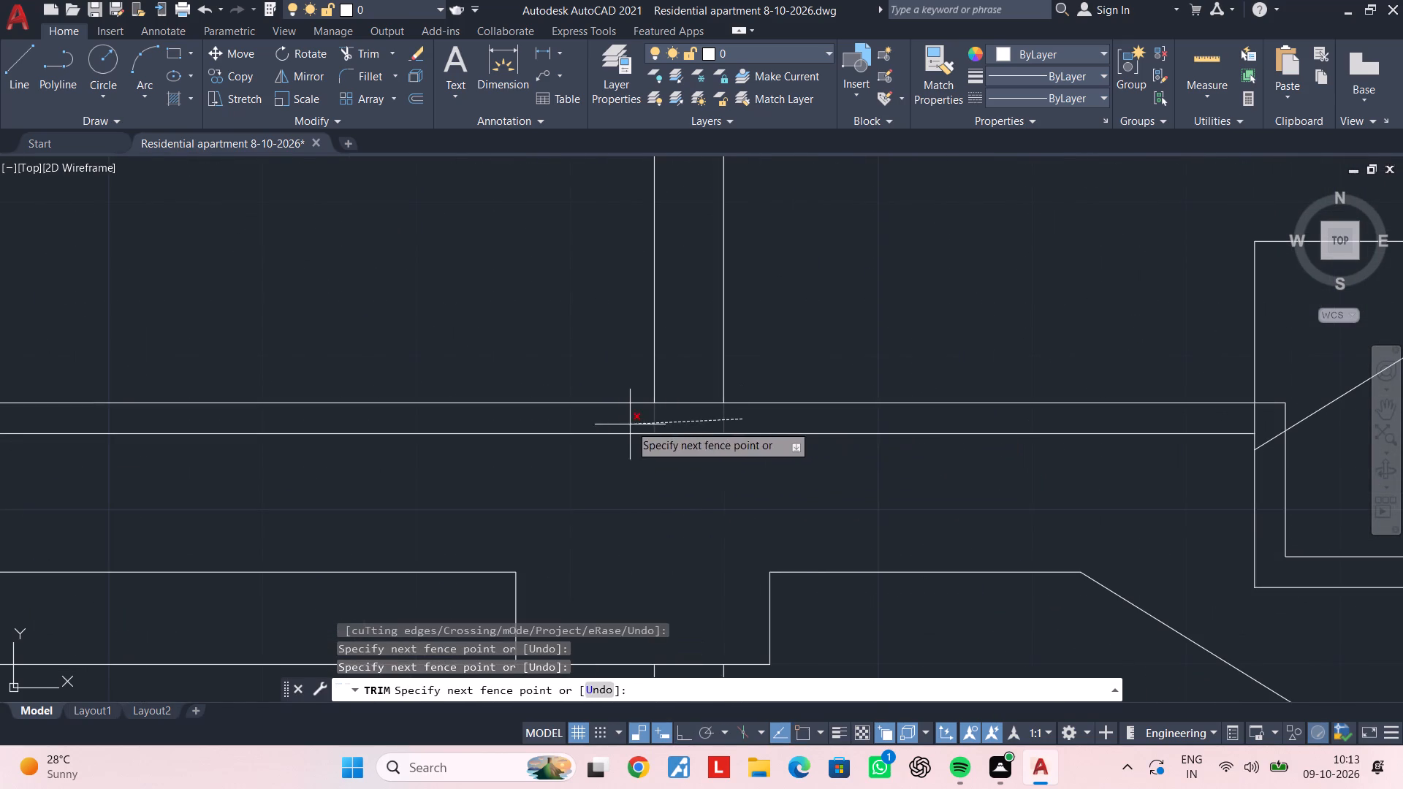
left_click(615, 424)
scroll(595, 423, "down", 3)
middle_click_drag(710, 419, 1177, 426)
scroll(487, 441, "up", 3)
middle_click_drag(482, 428, 810, 454)
scroll(768, 434, "up", 2)
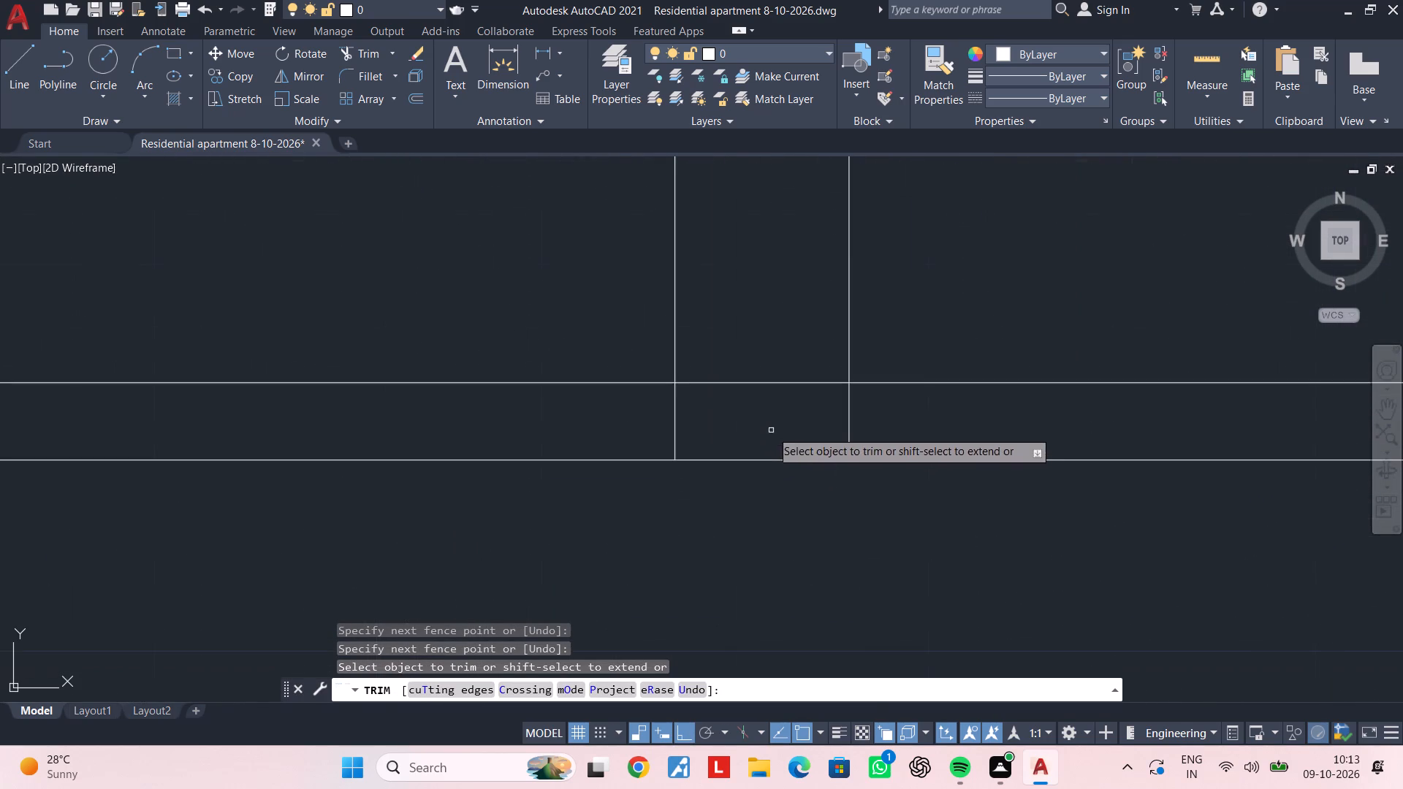
left_click(898, 411)
left_click(491, 419)
Trim the single room line and the outer wall's inner line between the slab top and the floor finish line.
scroll(553, 434, "down", 3)
middle_click_drag(718, 449, 1319, 449)
scroll(471, 451, "down", 2)
middle_click_drag(577, 460, 1034, 442)
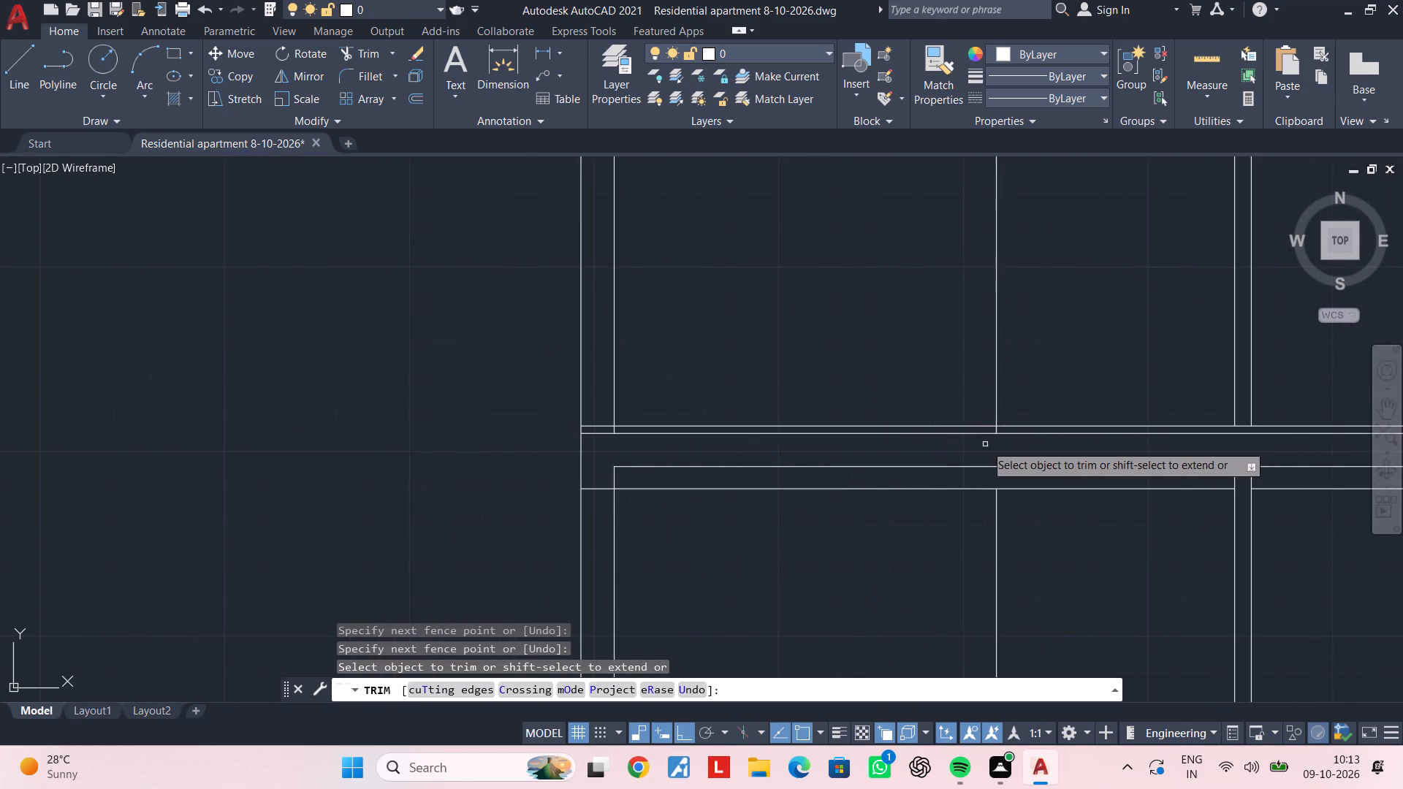
scroll(984, 441, "up", 3)
left_click(1038, 400)
left_click(916, 402)
scroll(895, 409, "down", 3)
middle_click_drag(1023, 424, 1150, 426)
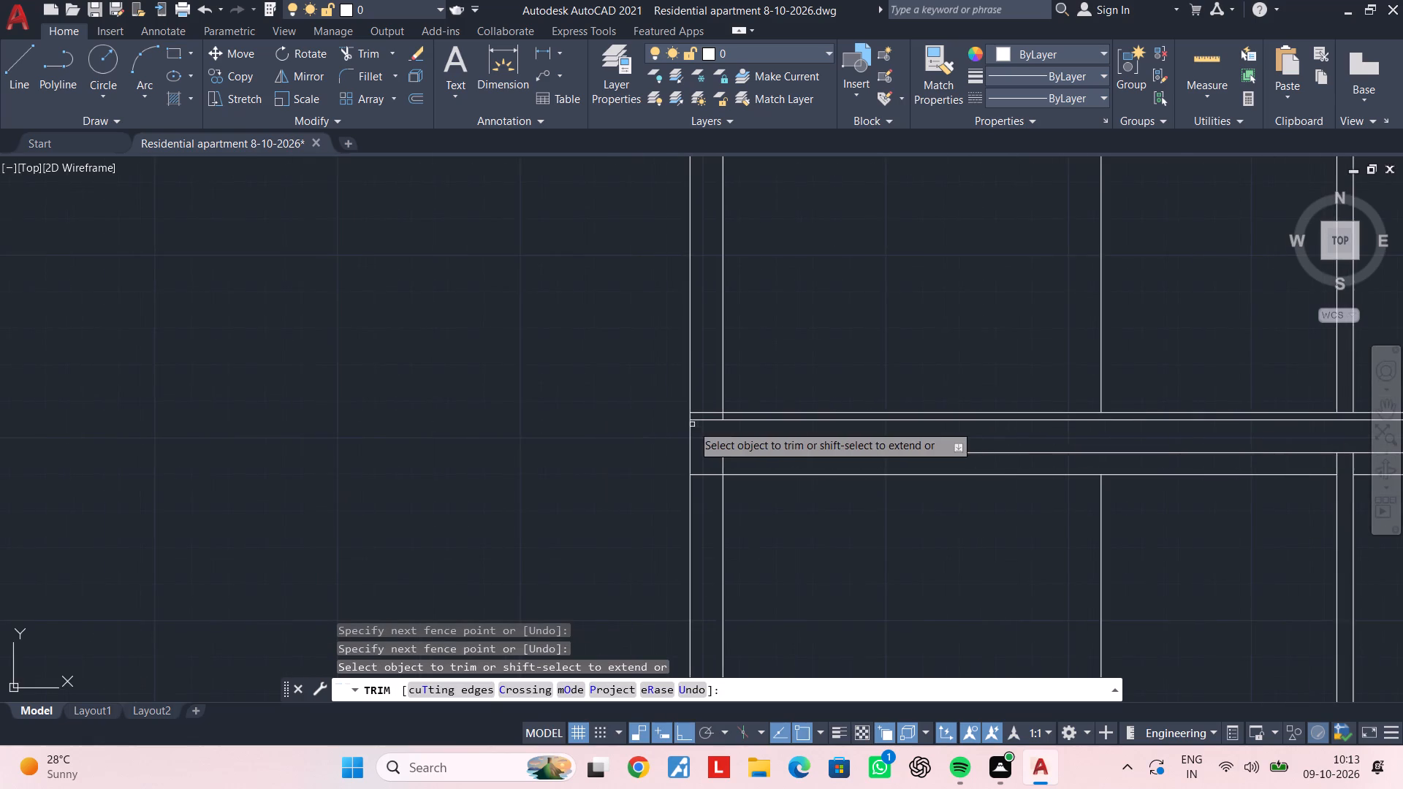
scroll(688, 420, "up", 4)
left_click(867, 412)
left_click(772, 421)
key("Escape")
Join the landing's top line to the stepped polyline of the corresponding flight one storey up.
scroll(878, 416, "down", 5)
middle_click_drag(990, 413, 408, 413)
scroll(383, 413, "up", 1)
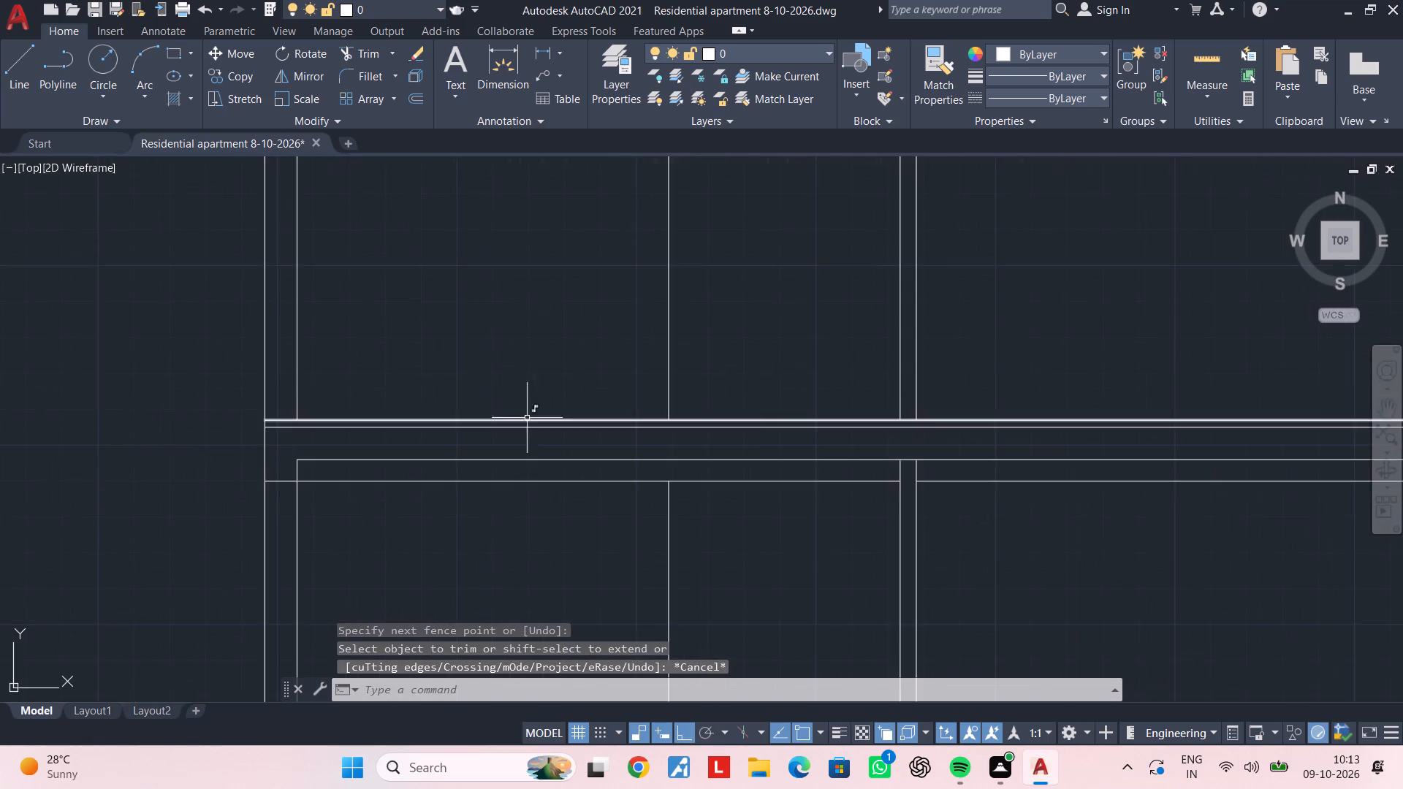
middle_click_drag(943, 377, 827, 201)
scroll(854, 249, "down", 2)
middle_click_drag(864, 264, 684, 262)
scroll(552, 406, "up", 3)
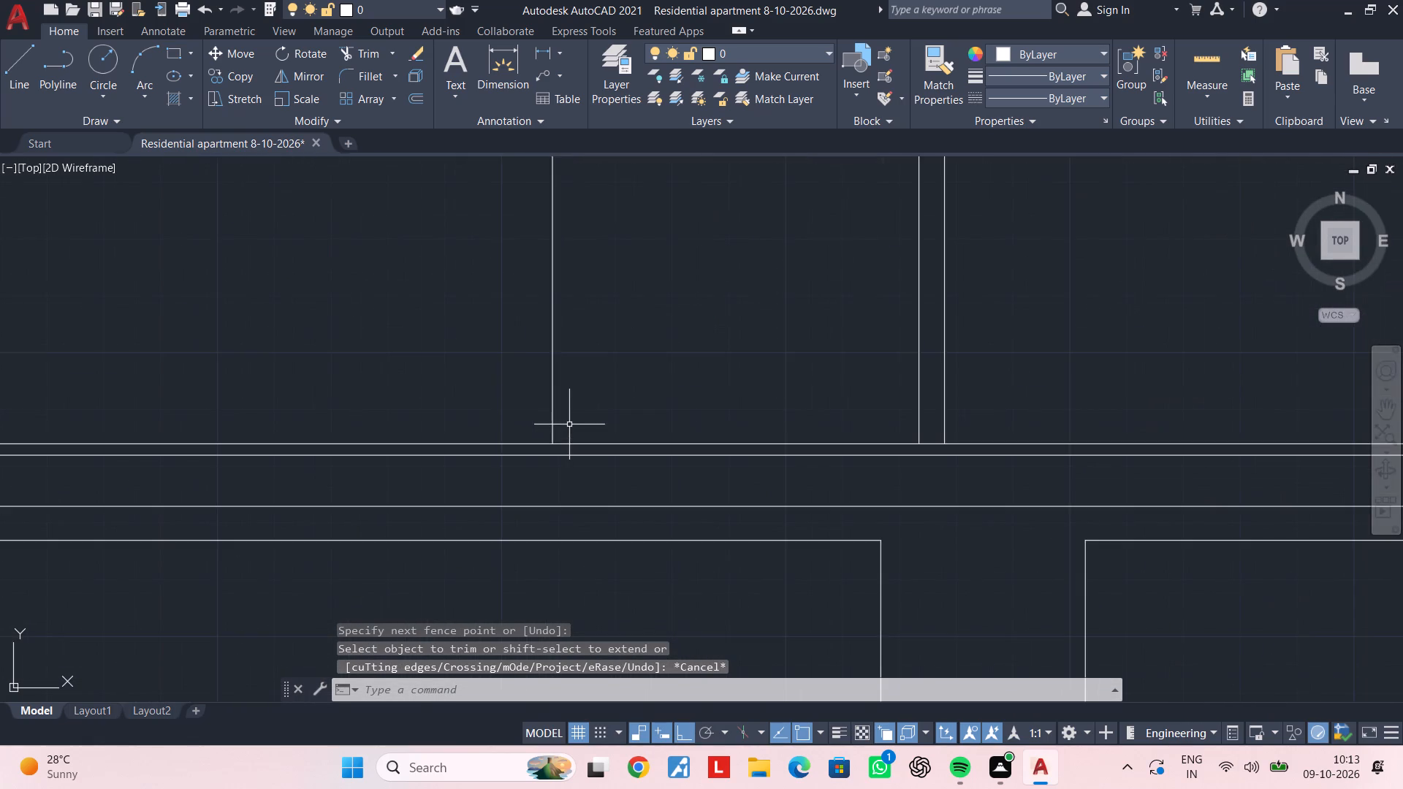
scroll(582, 428, "down", 3)
middle_click_drag(730, 424, 586, 554)
middle_click_drag(740, 408, 688, 505)
scroll(818, 457, "up", 2)
middle_click_drag(799, 419, 599, 505)
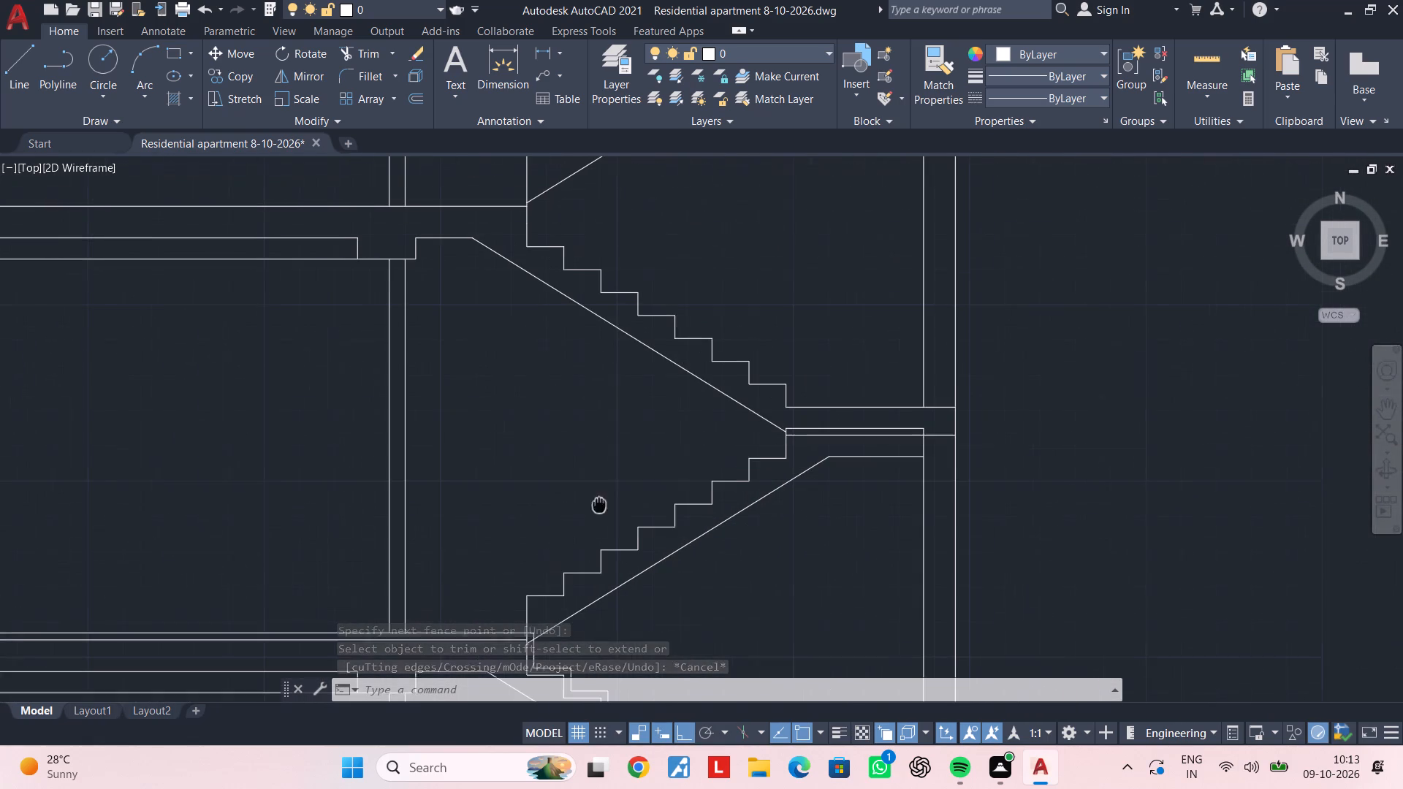
middle_click_drag(599, 505, 598, 505)
left_click(802, 411)
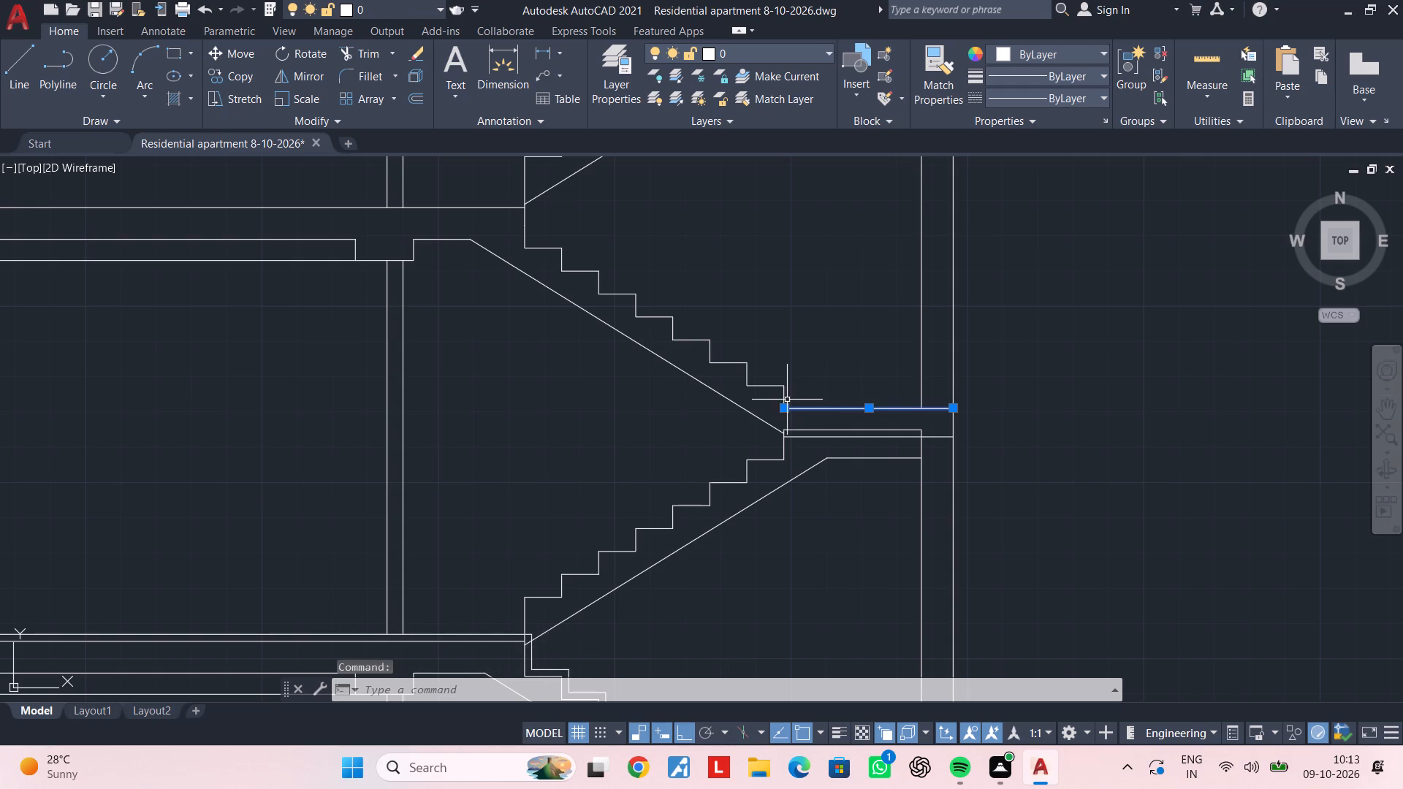
left_click(783, 394)
middle_click_drag(805, 351, 788, 394)
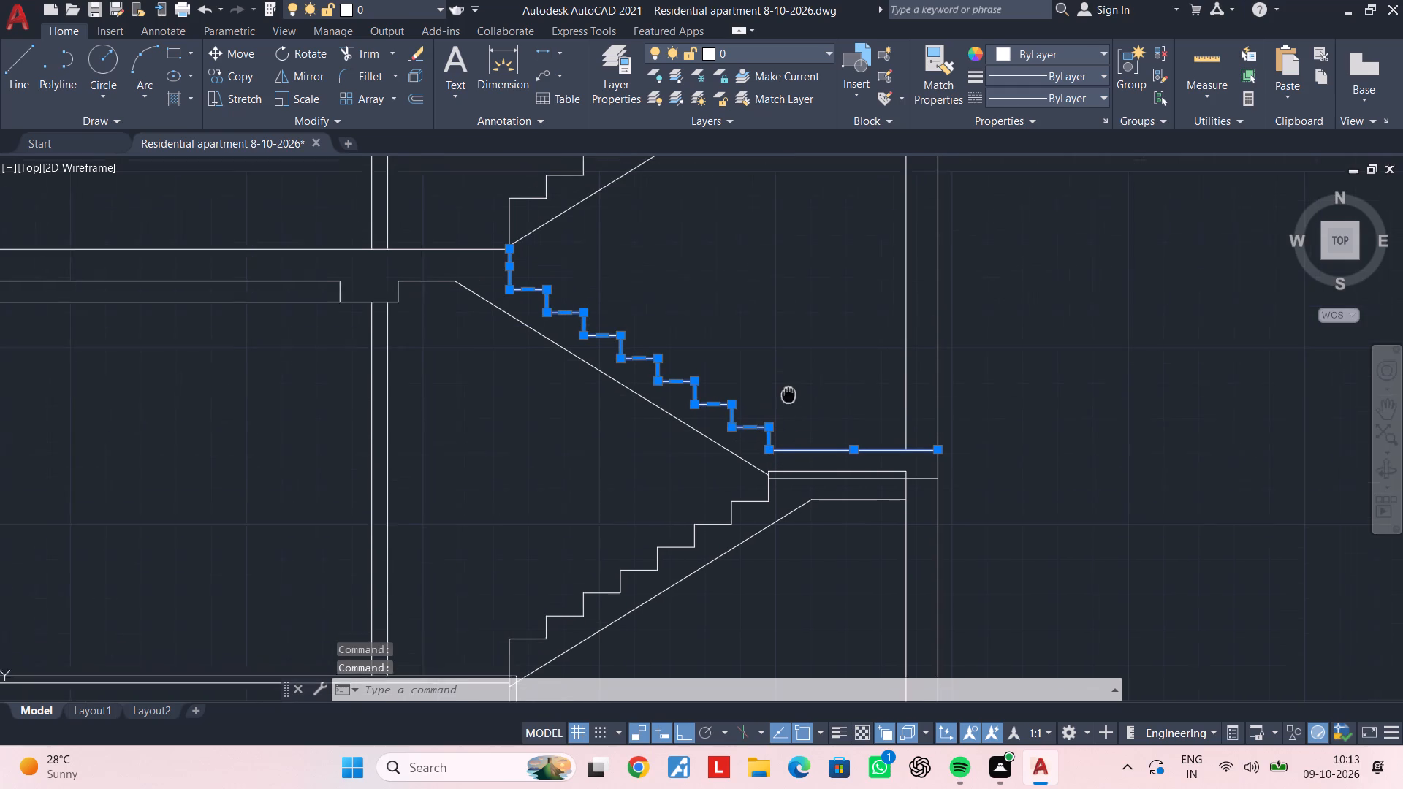
middle_click_drag(788, 394, 783, 407)
type("j")
key("space")
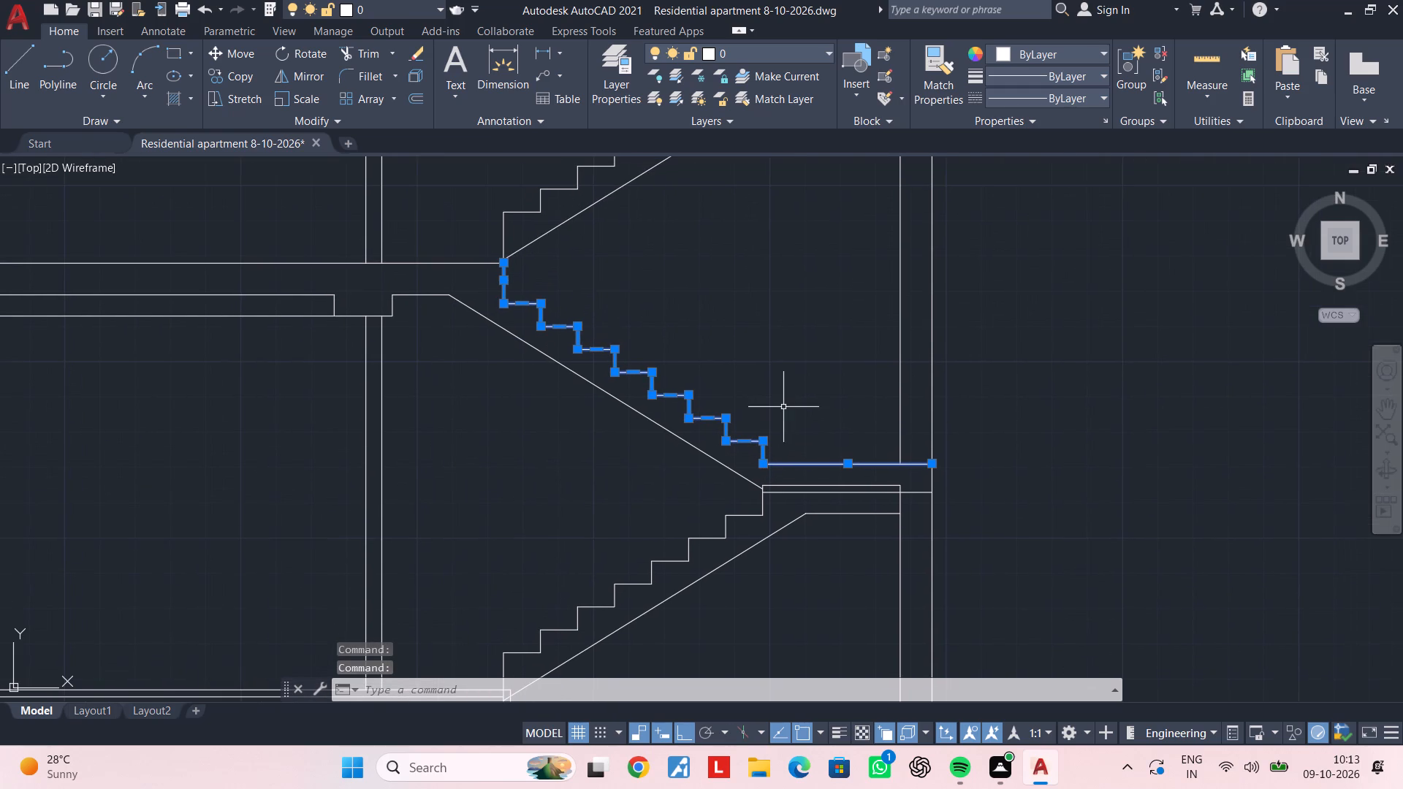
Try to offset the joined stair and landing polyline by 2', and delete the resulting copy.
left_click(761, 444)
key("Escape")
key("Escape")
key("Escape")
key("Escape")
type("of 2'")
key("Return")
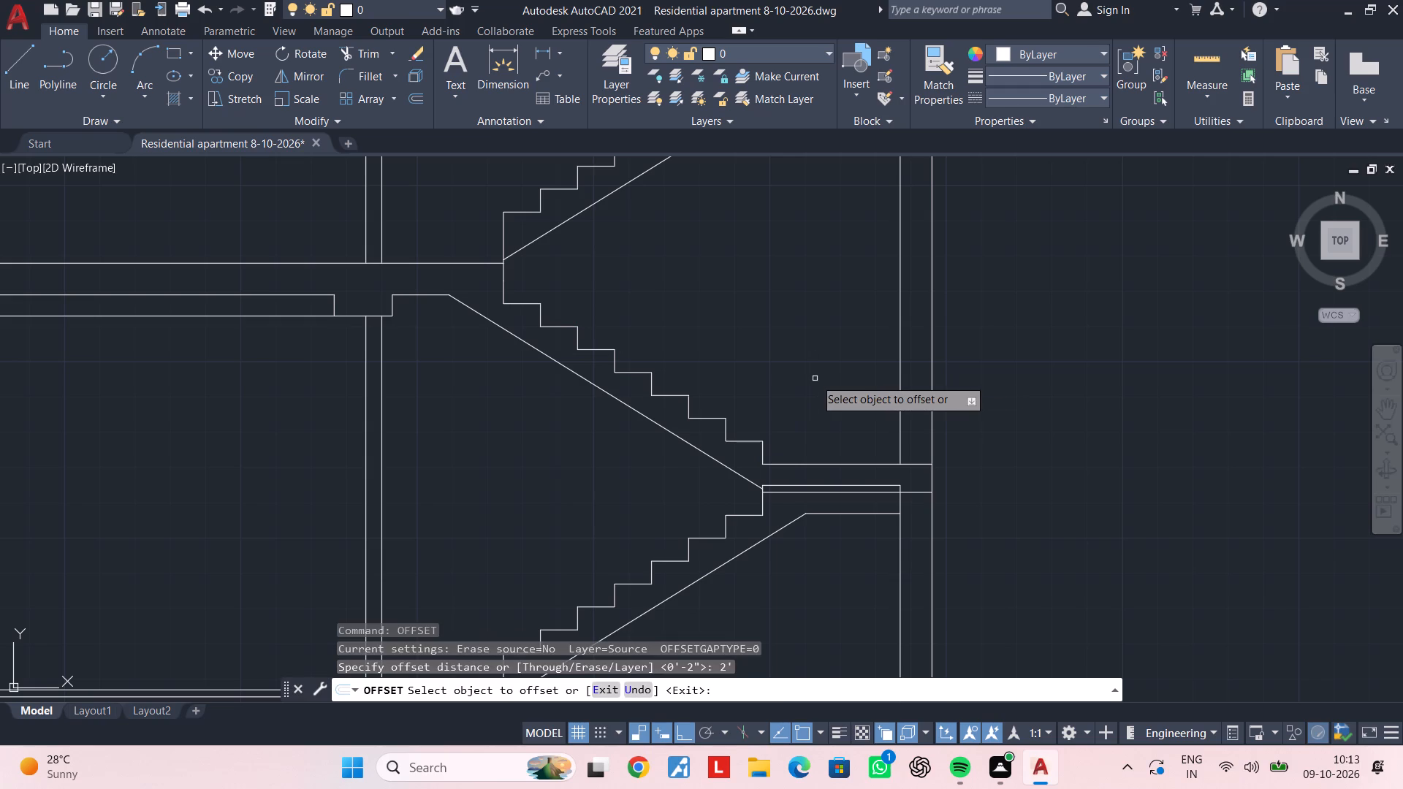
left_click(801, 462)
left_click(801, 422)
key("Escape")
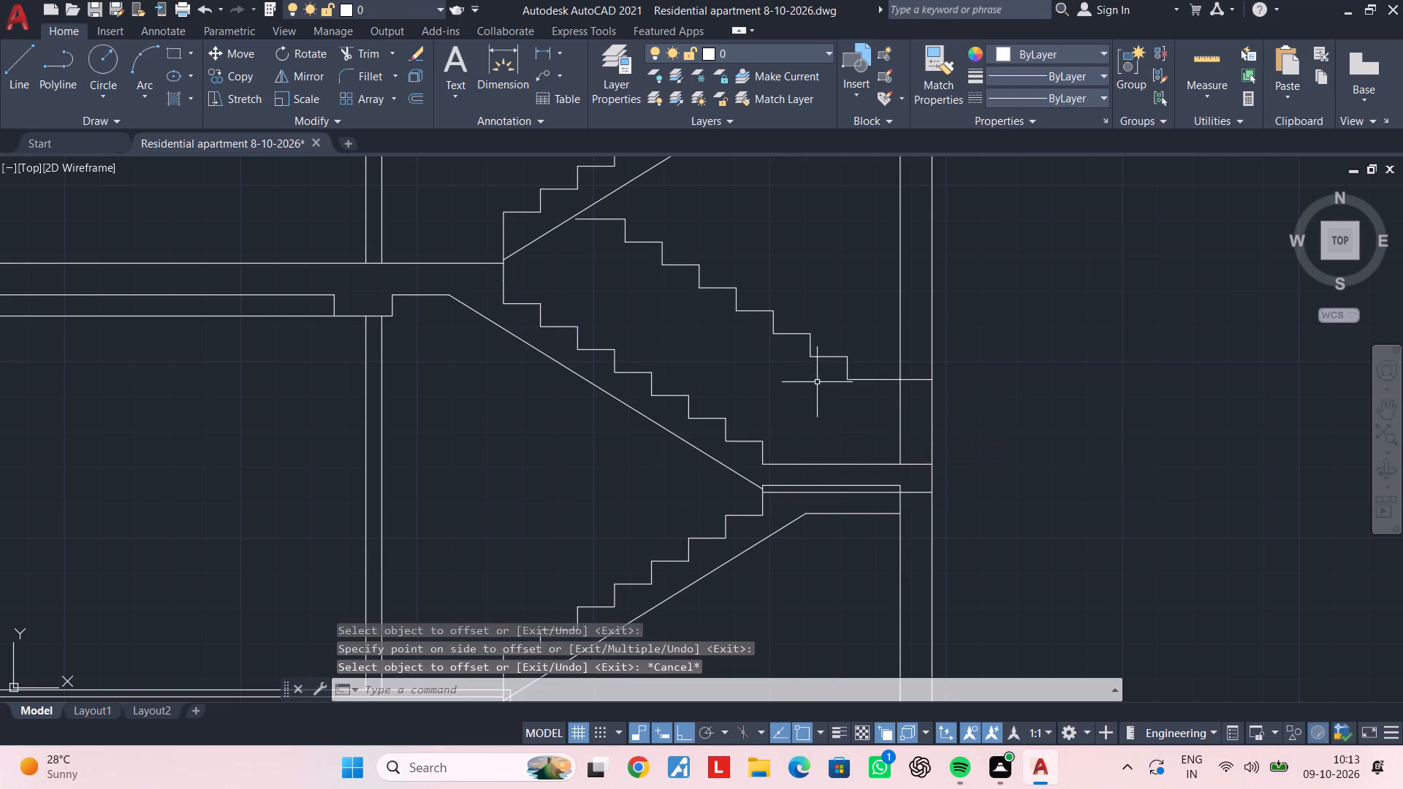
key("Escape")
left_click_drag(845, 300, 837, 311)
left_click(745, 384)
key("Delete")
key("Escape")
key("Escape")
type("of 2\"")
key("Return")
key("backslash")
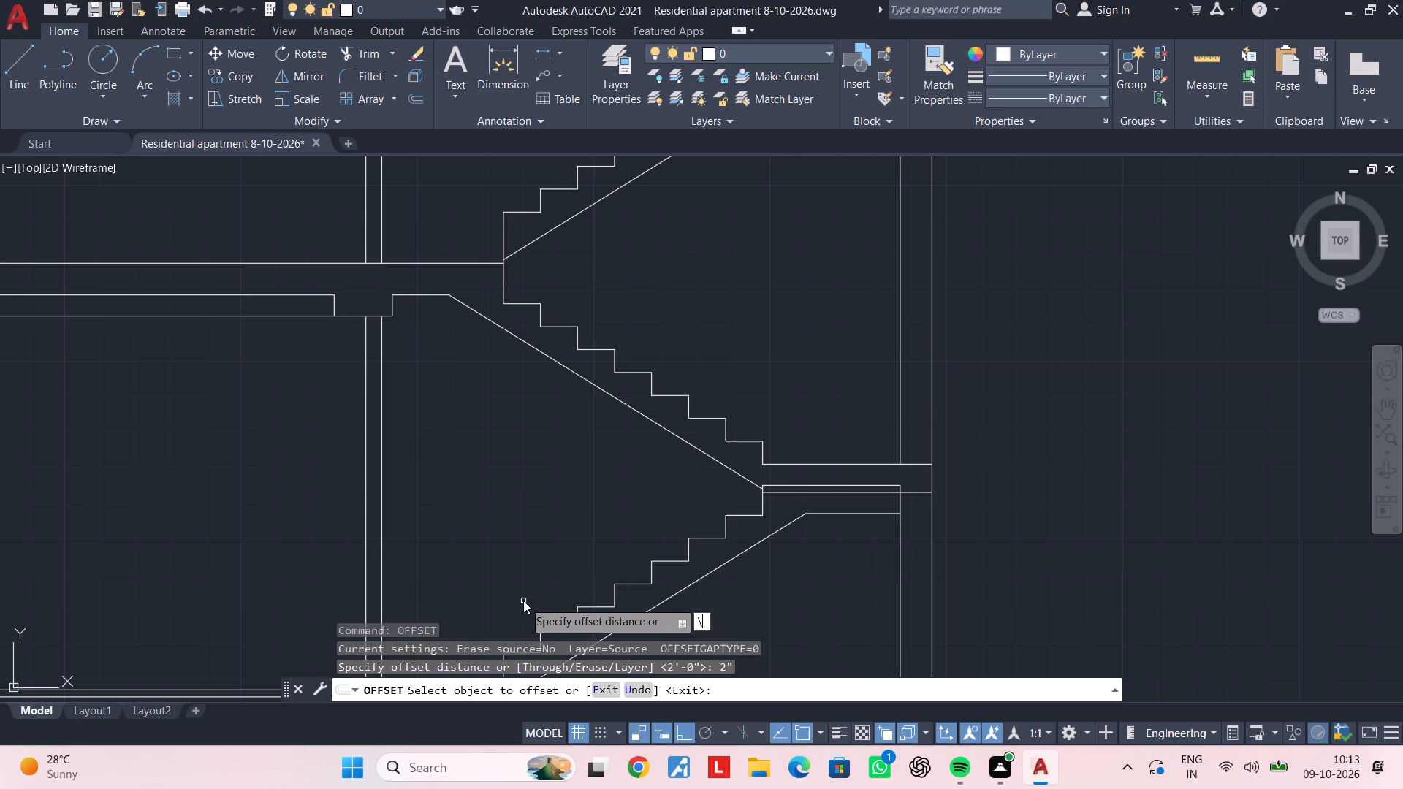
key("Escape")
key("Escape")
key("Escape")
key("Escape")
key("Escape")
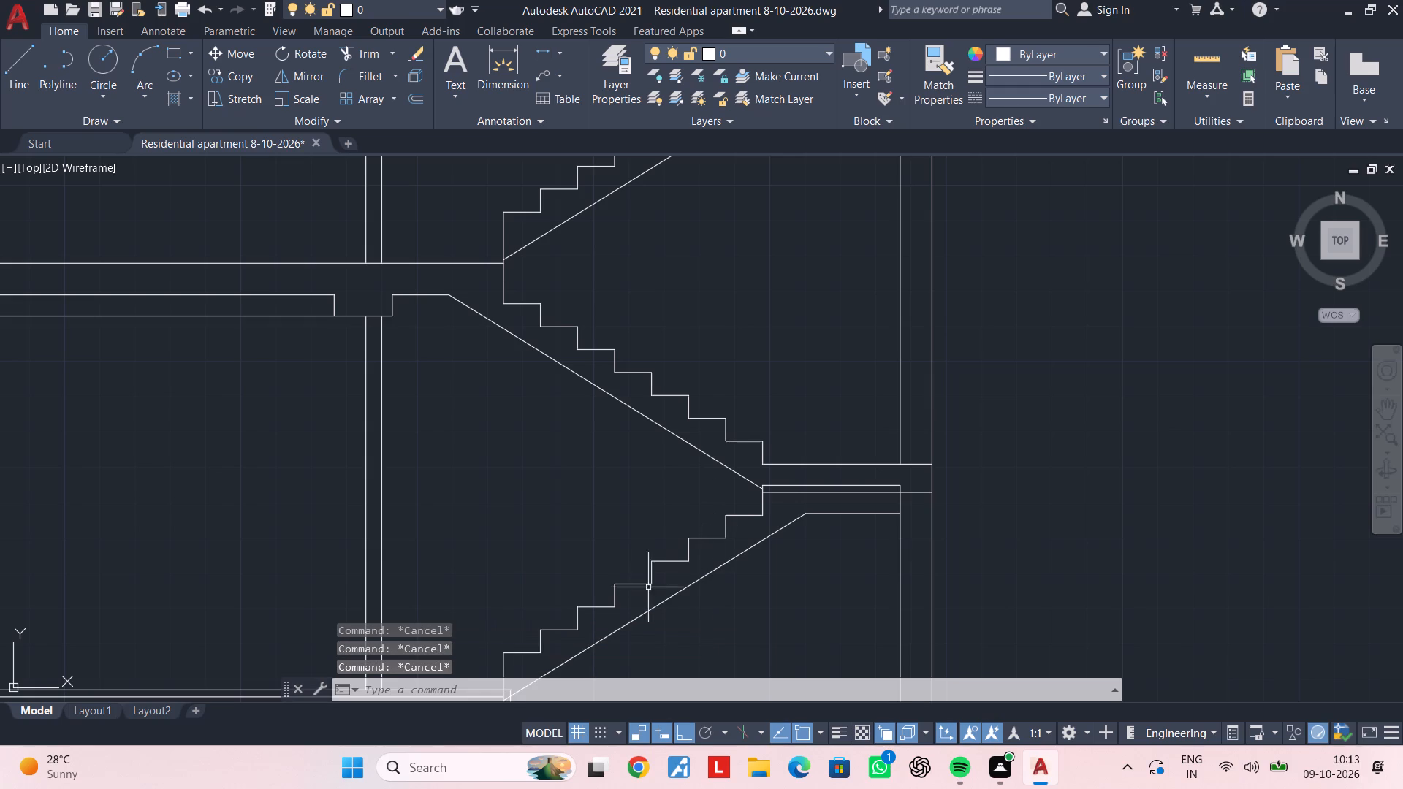
Offset the joined stair and landing polyline 2" outward above the treads.
key("o")
type("f 2\"")
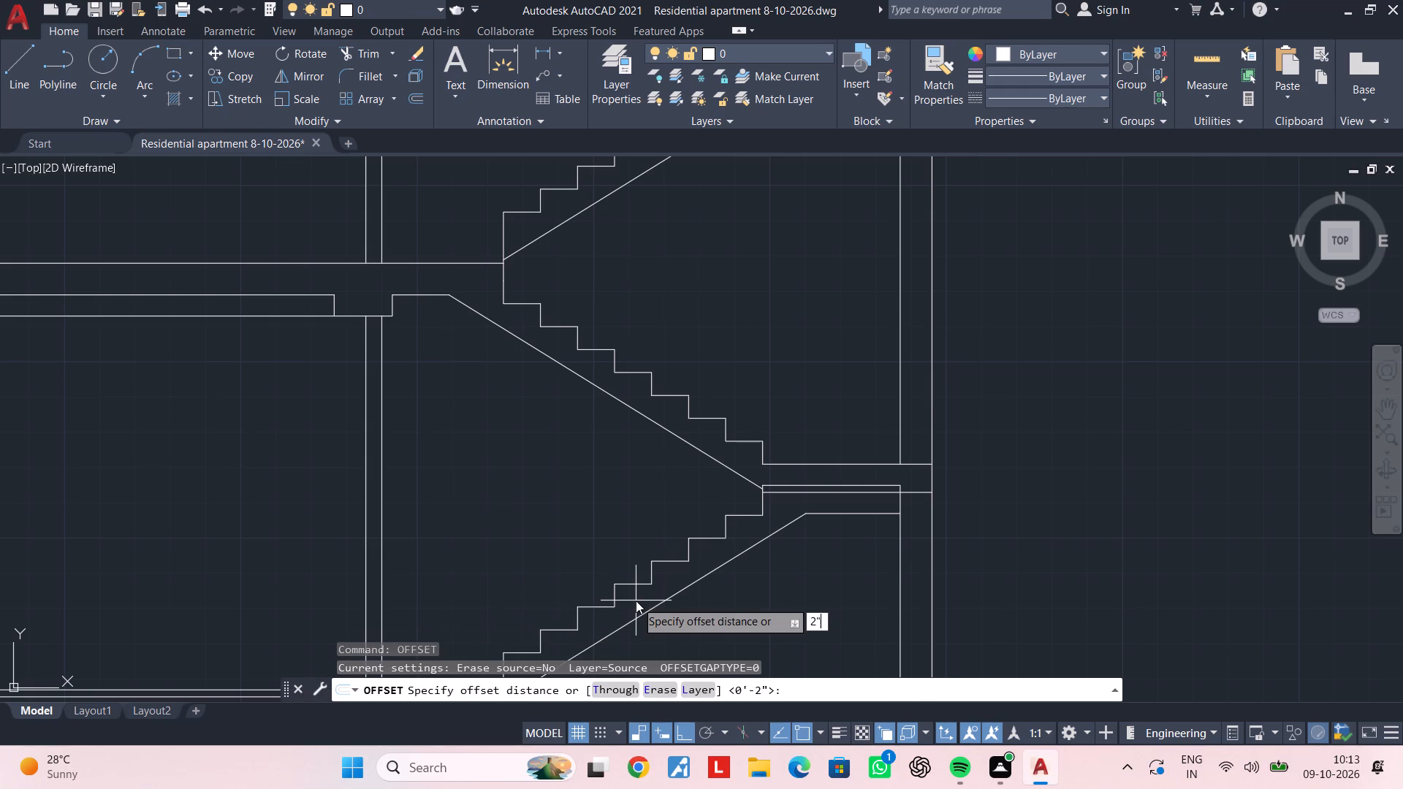
key("Return")
left_click(813, 462)
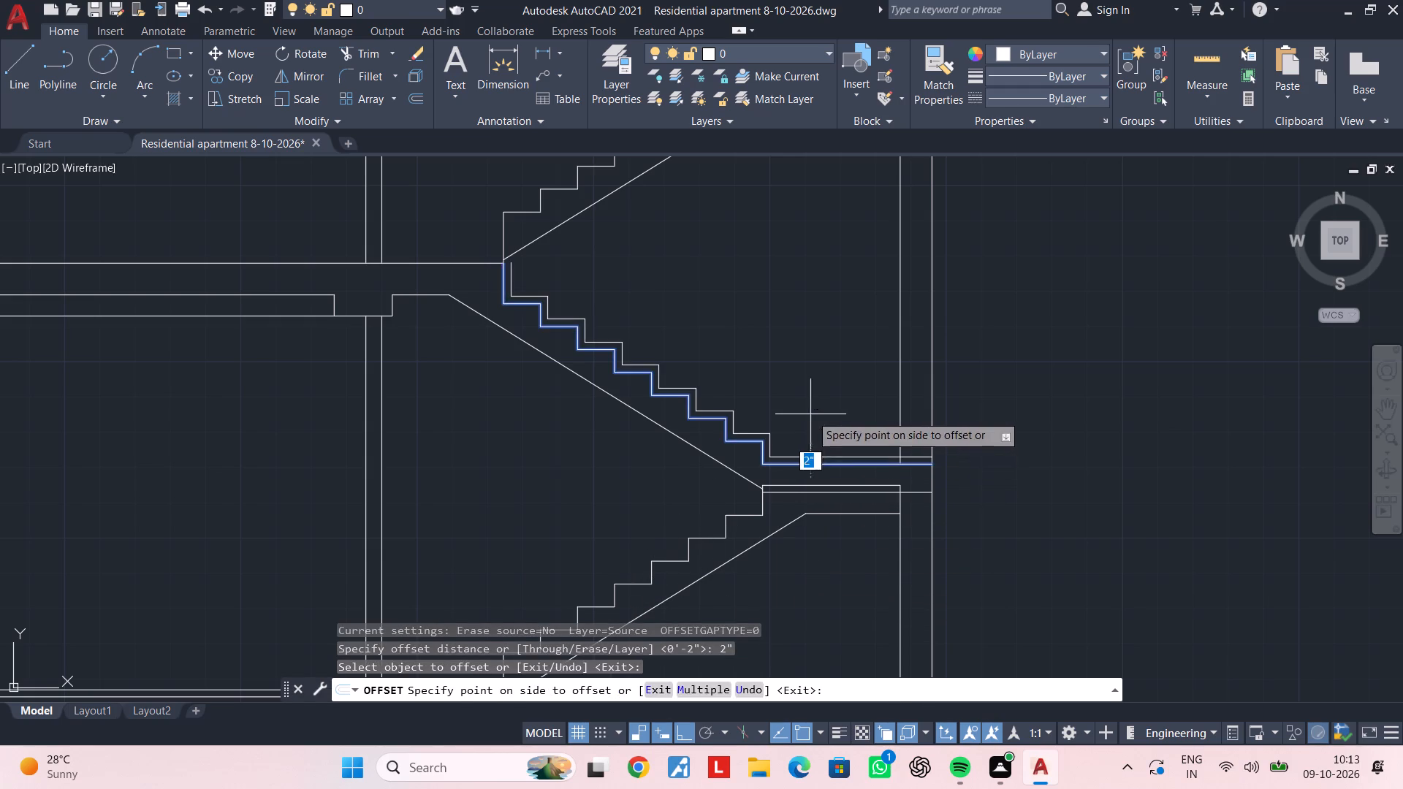
left_click(810, 414)
One storey up, offset the stepped flight polyline and its landing's top line 2" outward as separate finish lines.
middle_click_drag(764, 353, 766, 462)
scroll(796, 408, "down", 1)
middle_click_drag(796, 408, 772, 478)
middle_click_drag(785, 389, 781, 435)
scroll(777, 360, "up", 1)
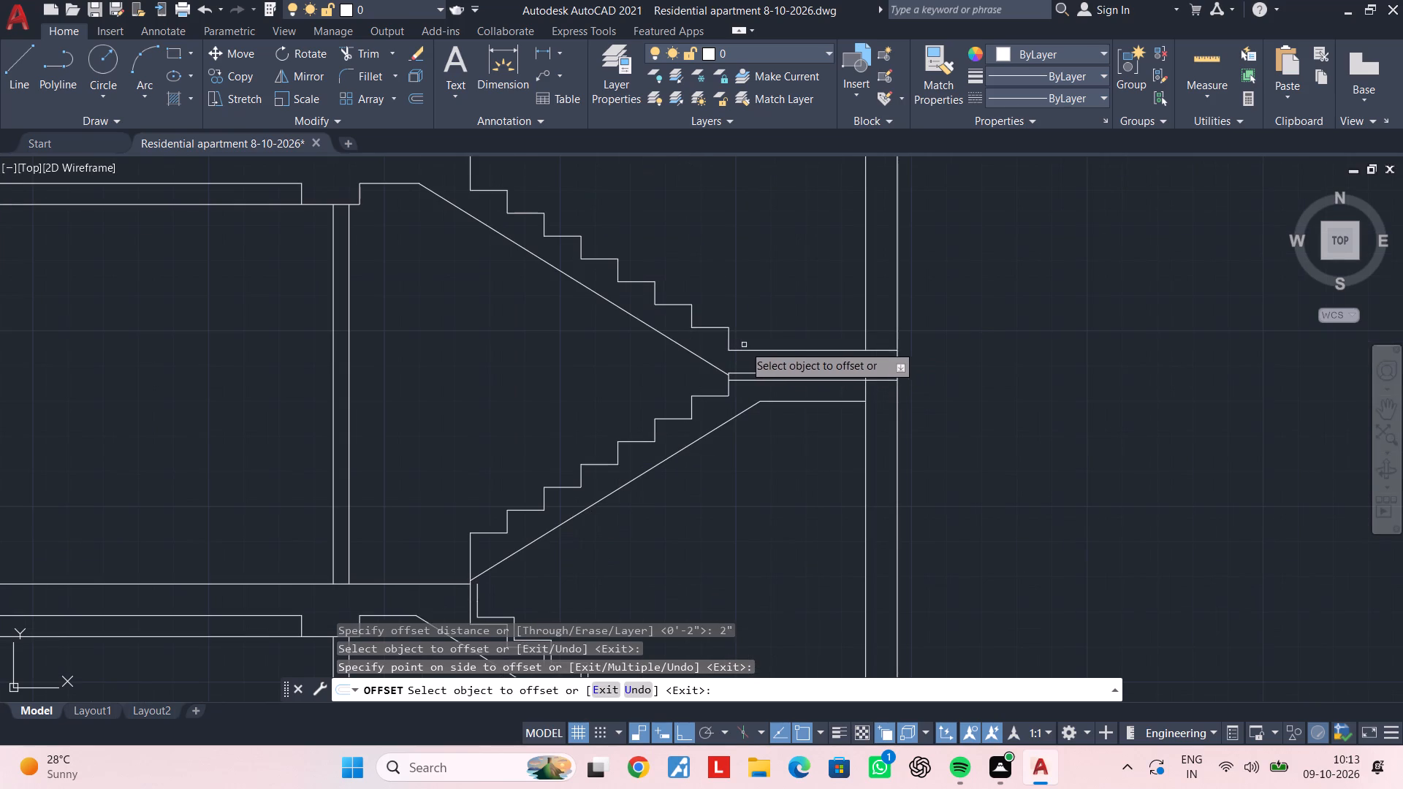
left_click(731, 336)
left_click(780, 310)
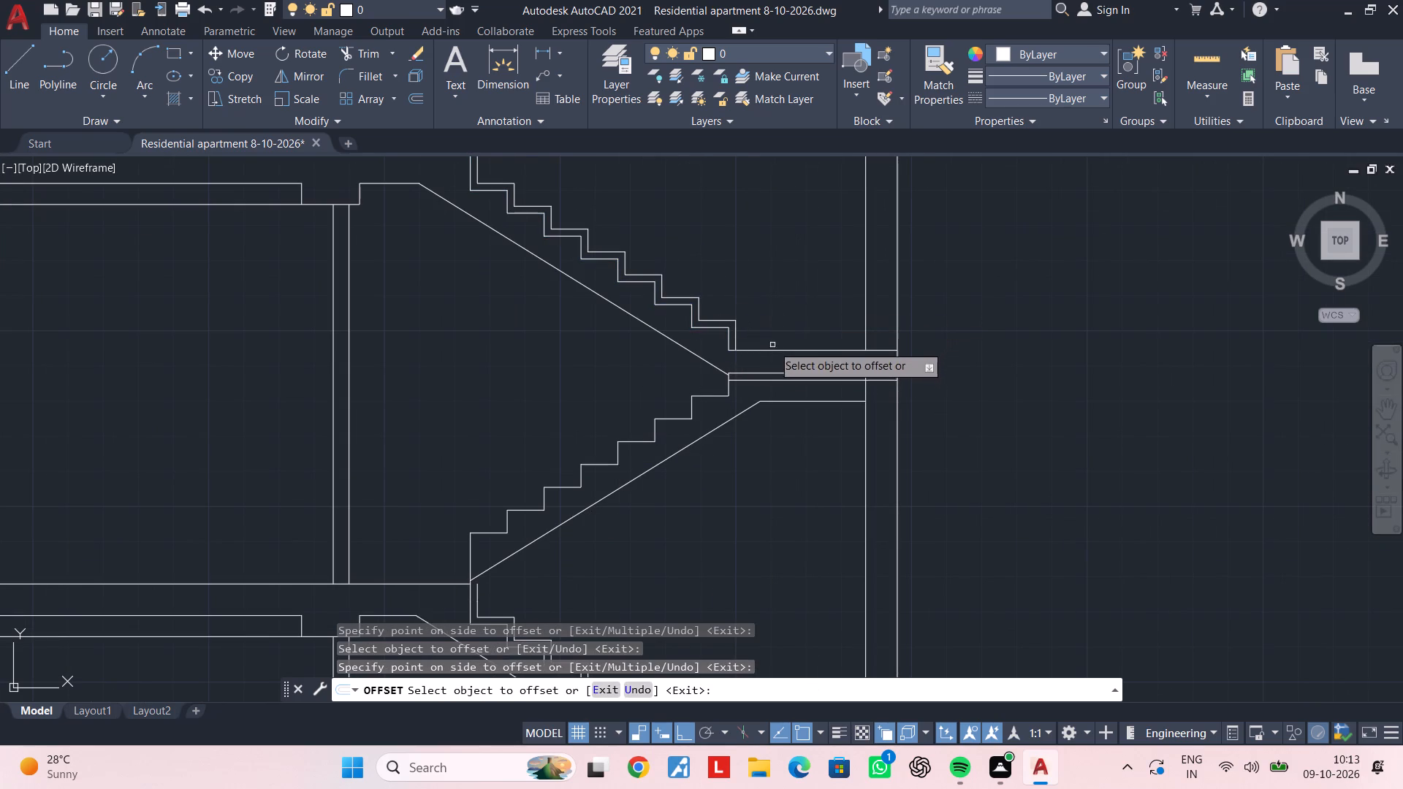
left_click(772, 348)
left_click(779, 316)
key("Escape")
key("Escape")
key("Escape")
Trim the overlapping ends where that flight's finish riser meets the landing finish line, leaving a clean corner.
type("tr")
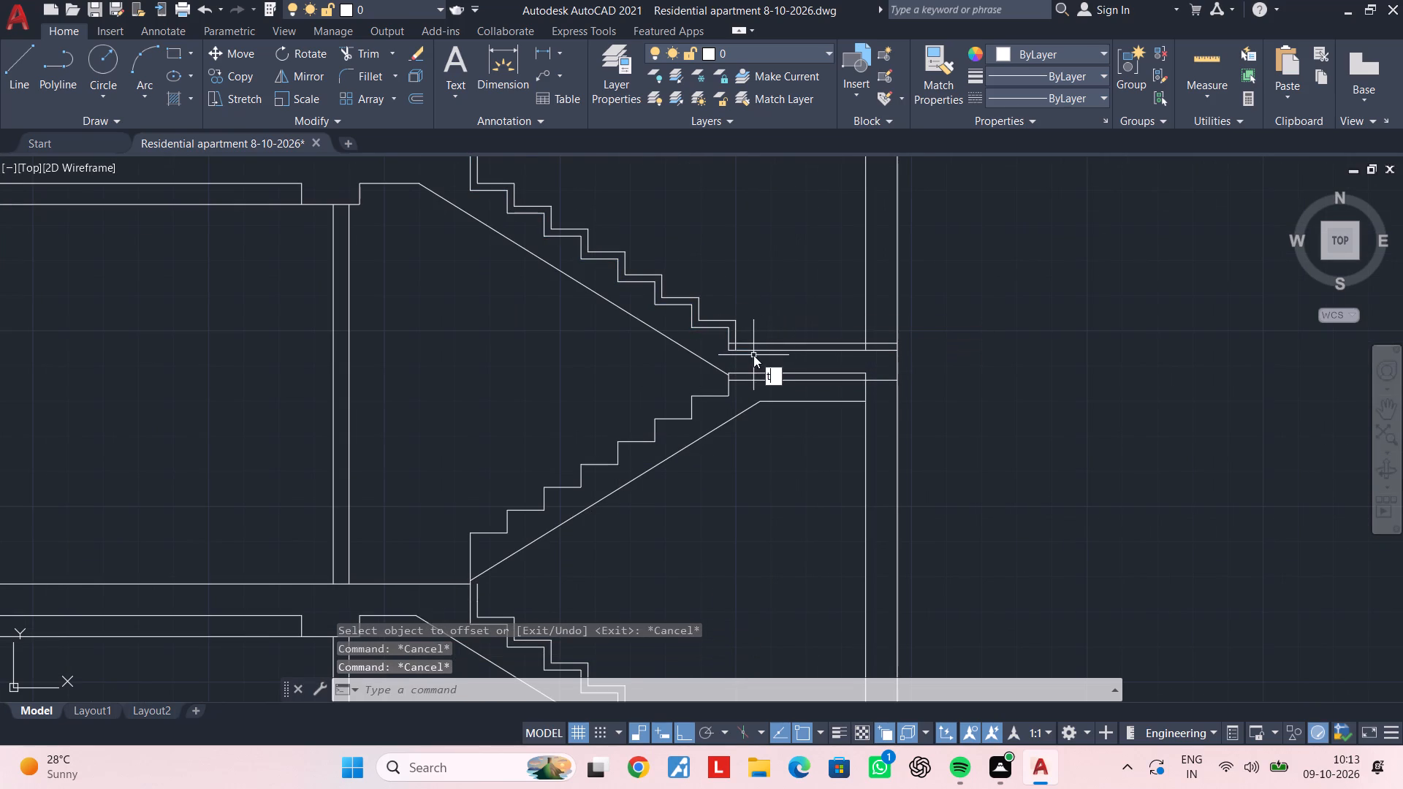
key("space")
scroll(748, 349, "up", 4)
left_click(645, 325)
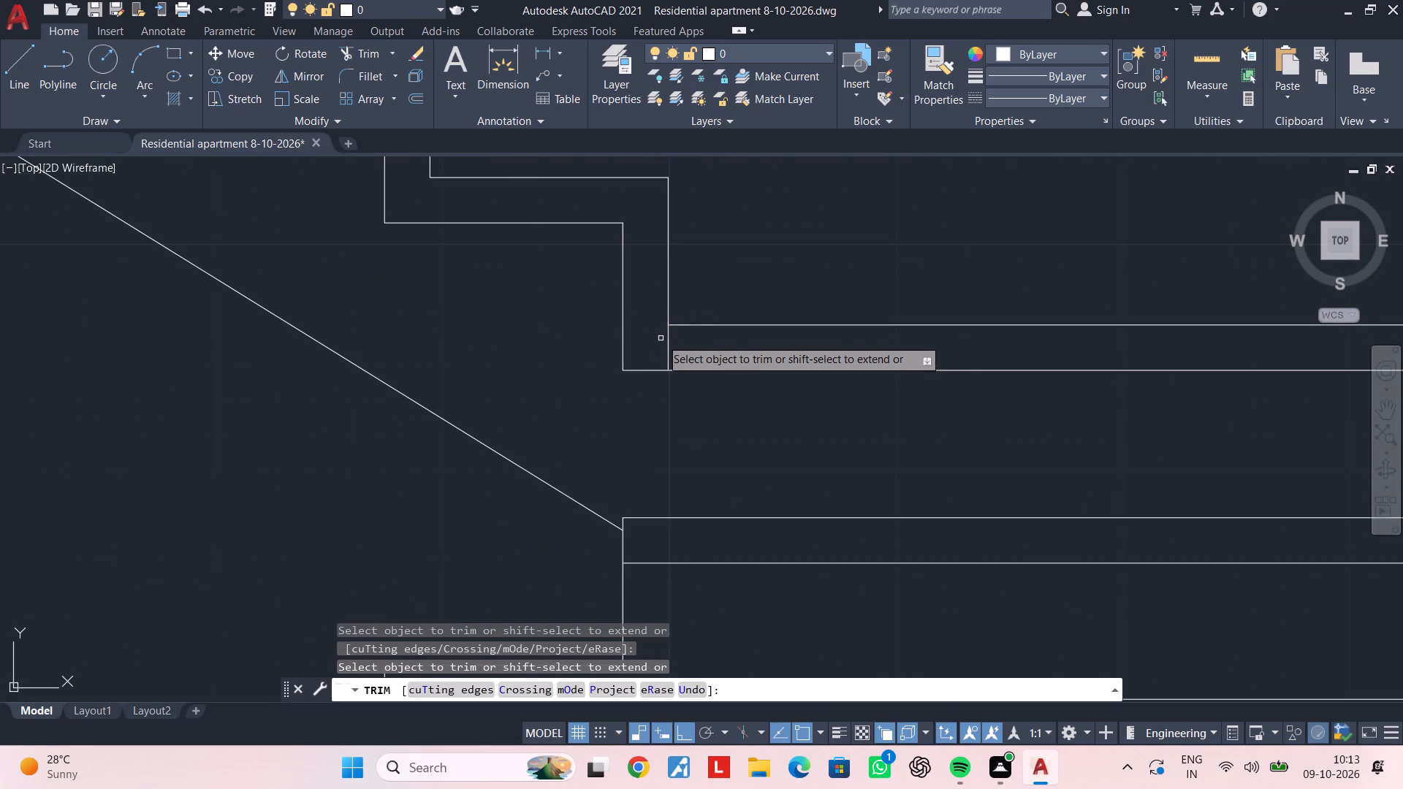
left_click(665, 345)
left_click(686, 344)
Trim the landing finish lines between the two outer wall lines on that storey and the two landings below.
scroll(787, 350, "down", 3)
middle_click_drag(785, 353, 617, 372)
scroll(853, 361, "up", 1)
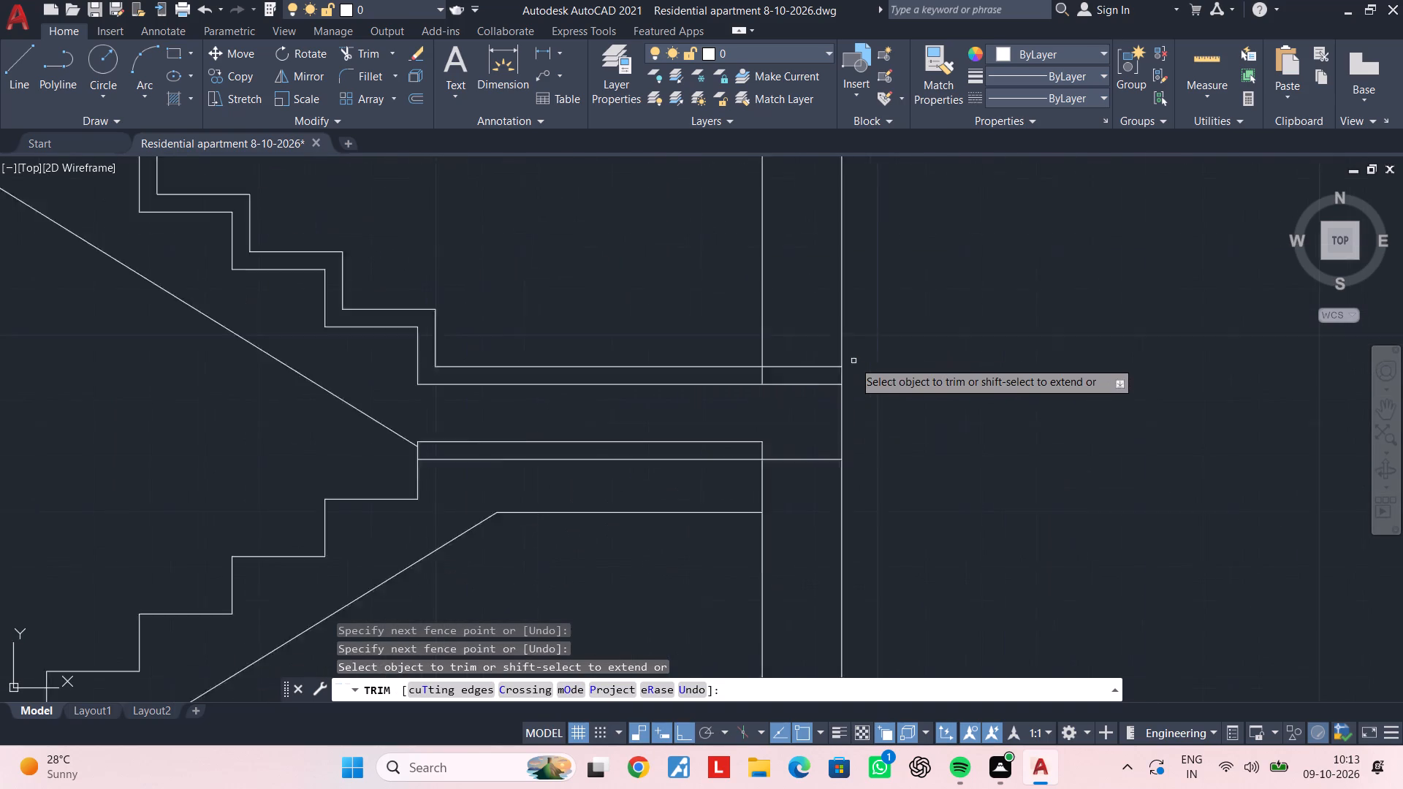
scroll(853, 361, "up", 1)
left_click(790, 370)
scroll(790, 370, "down", 4)
middle_click_drag(797, 346, 797, 231)
scroll(796, 520, "up", 2)
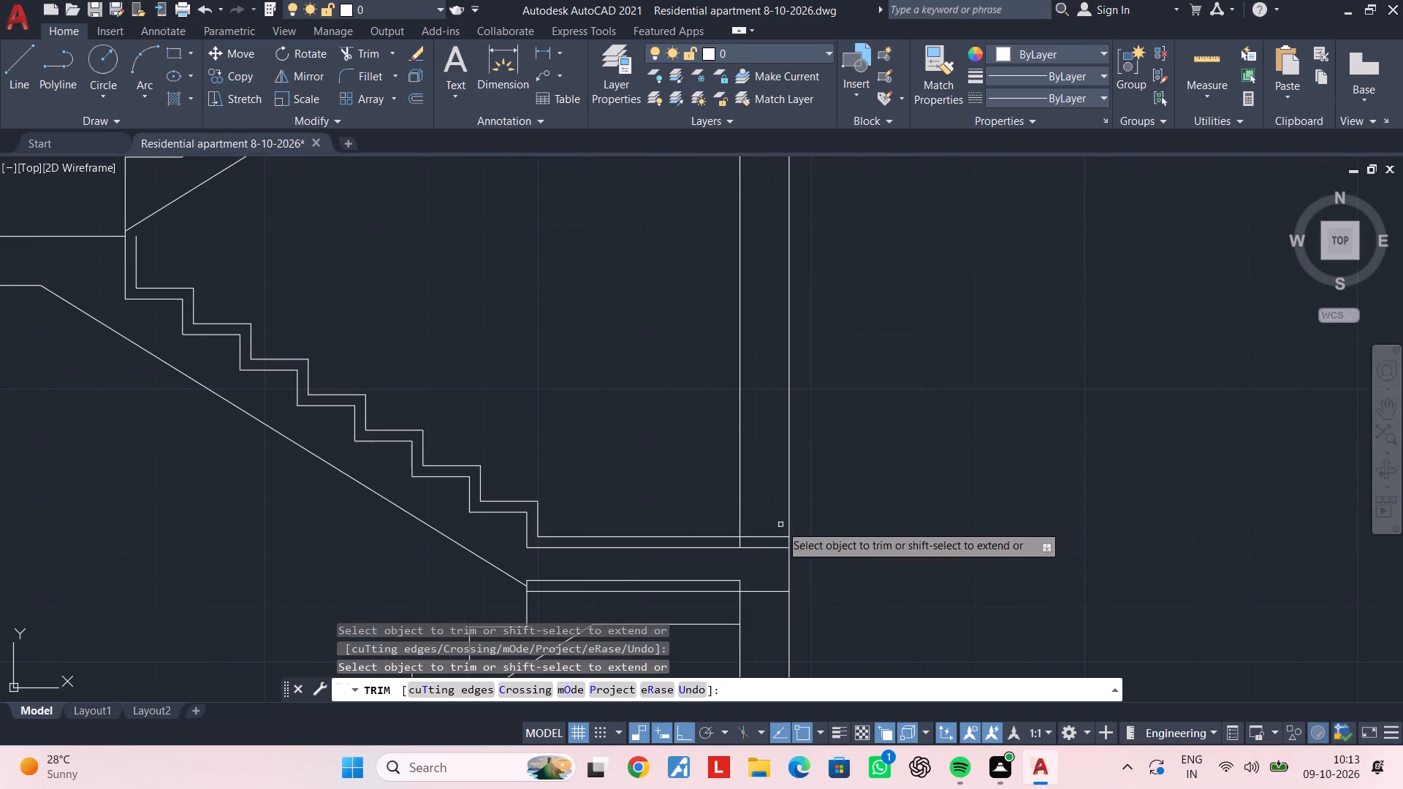
left_click(764, 538)
scroll(764, 538, "down", 3)
middle_click_drag(770, 507, 769, 382)
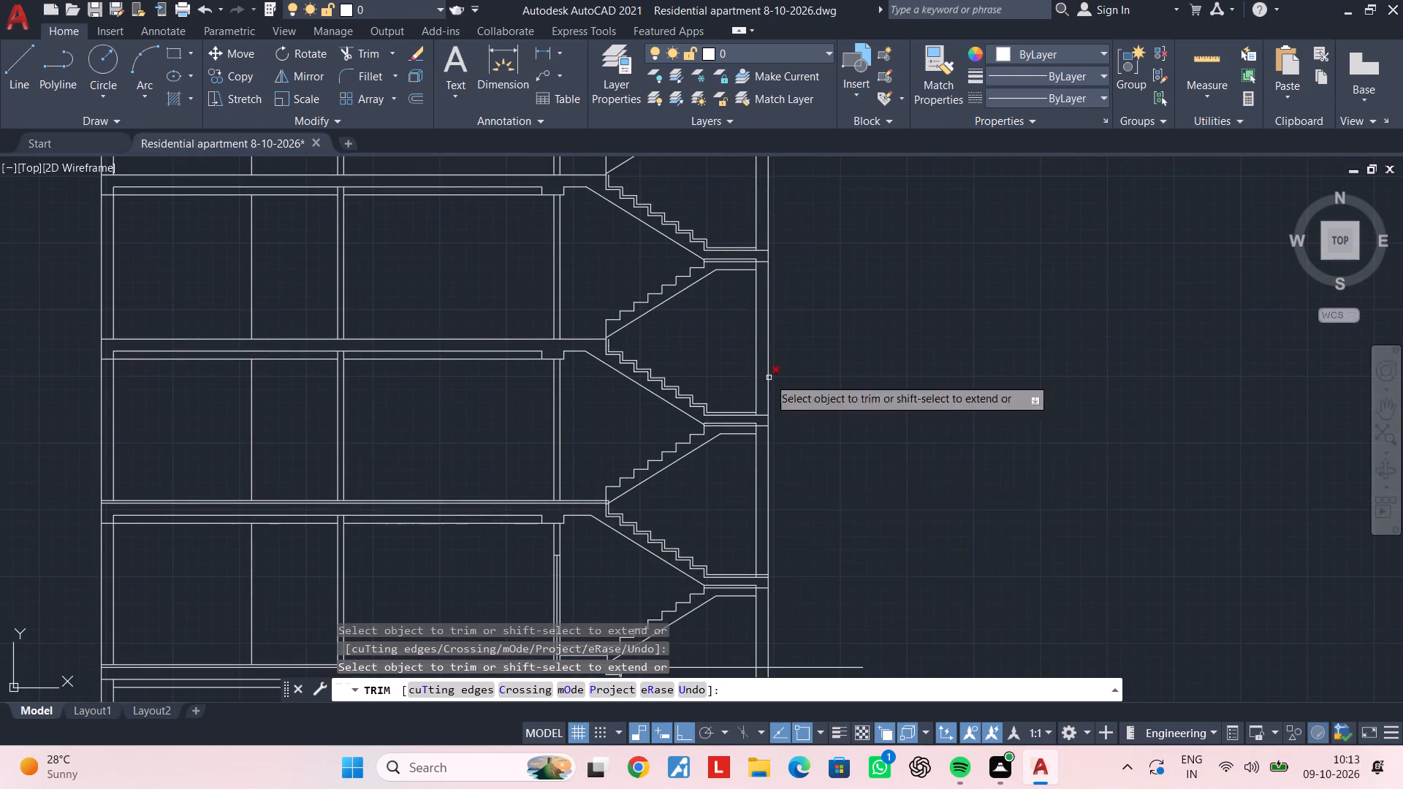
scroll(769, 571, "up", 3)
left_click(731, 588)
scroll(700, 554, "down", 3)
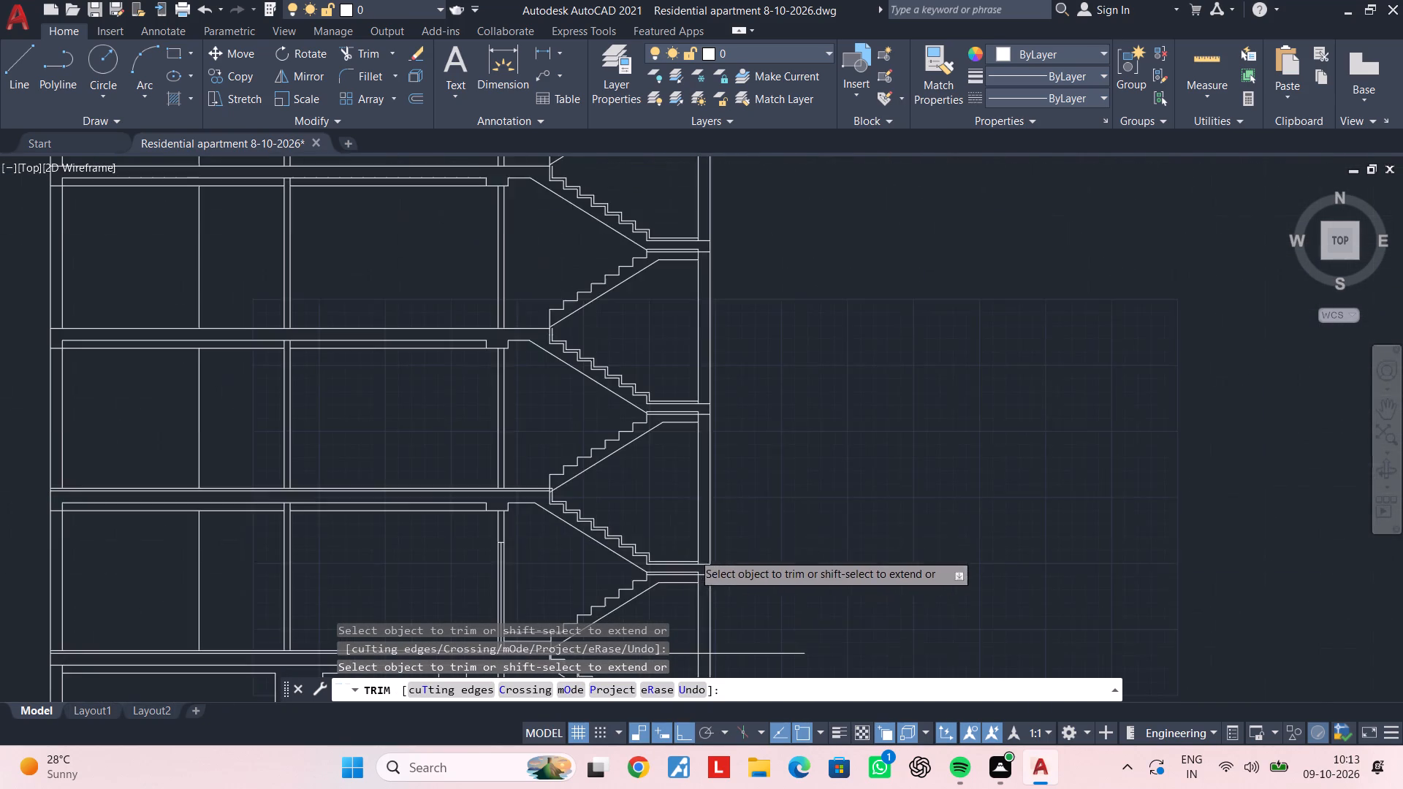
middle_click_drag(672, 495, 740, 620)
scroll(709, 487, "up", 2)
middle_click_drag(670, 467, 932, 519)
key("Escape")
key("Escape")
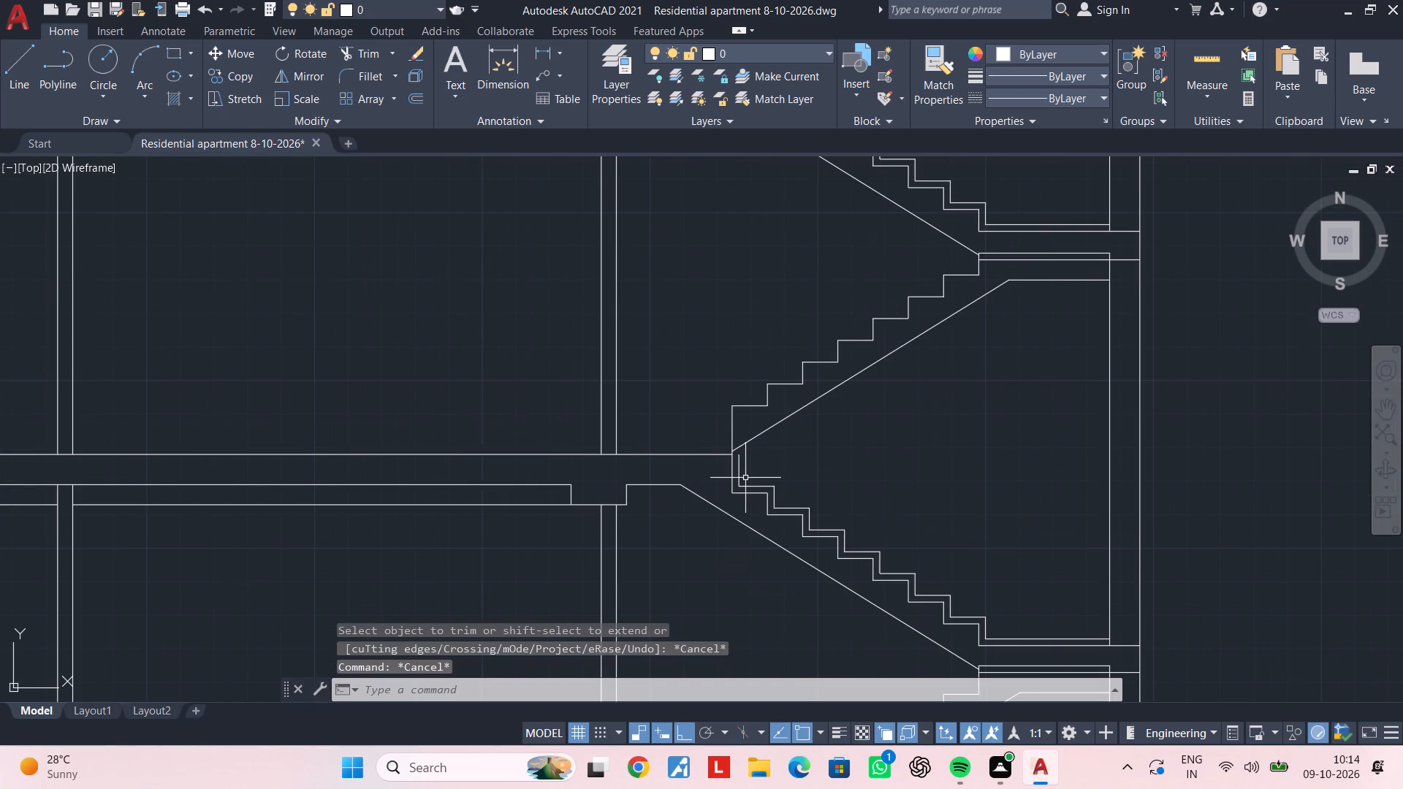
Offset the floor slab's top line 2" upward at the head of the lower of the two newly finished flights.
scroll(745, 478, "up", 2)
middle_click_drag(664, 506, 820, 511)
key("Escape")
key("Escape")
key("Escape")
key("Escape")
type("of 2\"")
key("Return")
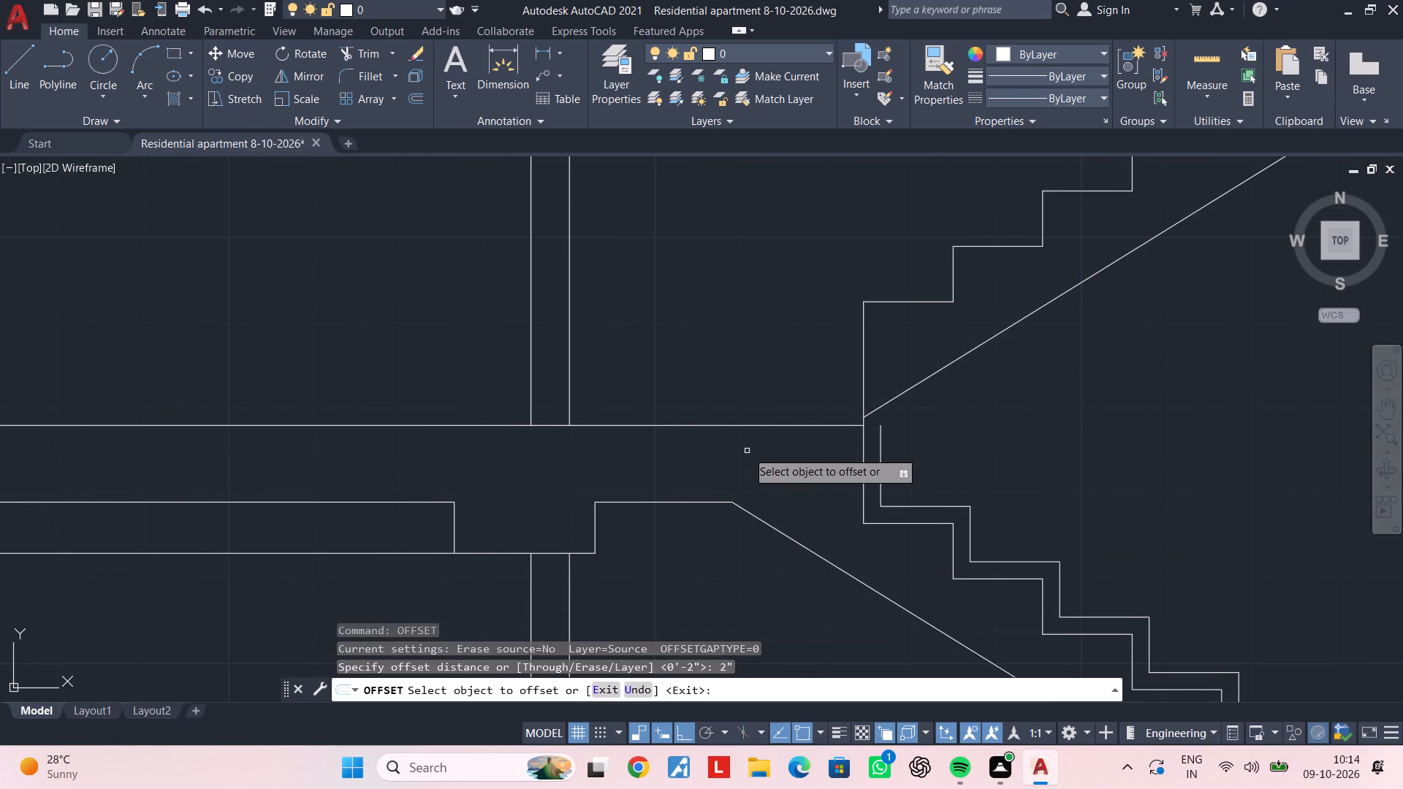
left_click(722, 426)
left_click(722, 420)
key("Escape")
key("Escape")
key("Escape")
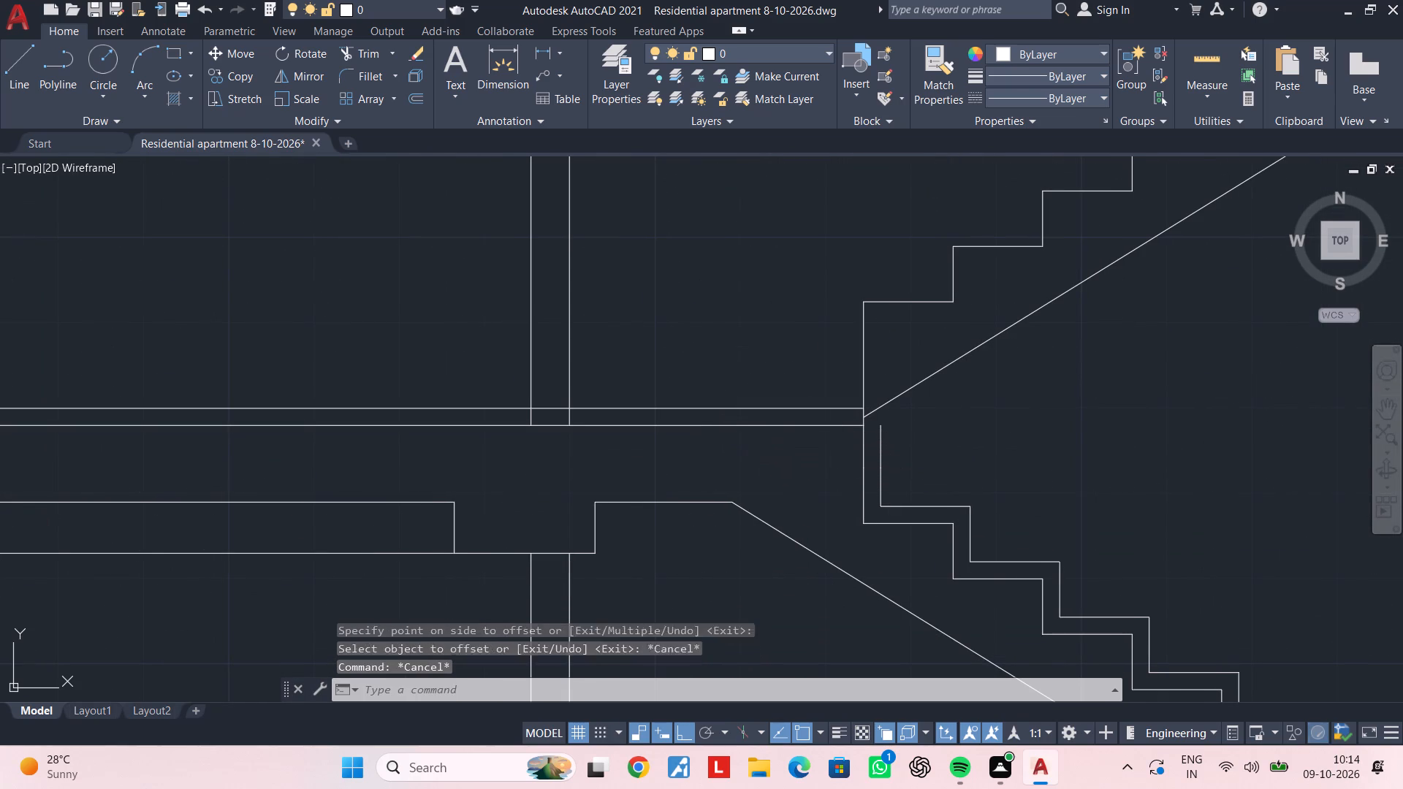
Fillet the offset floor line with the stair finish polyline's top riser into a sharp corner.
type("f")
key("space")
left_click(841, 408)
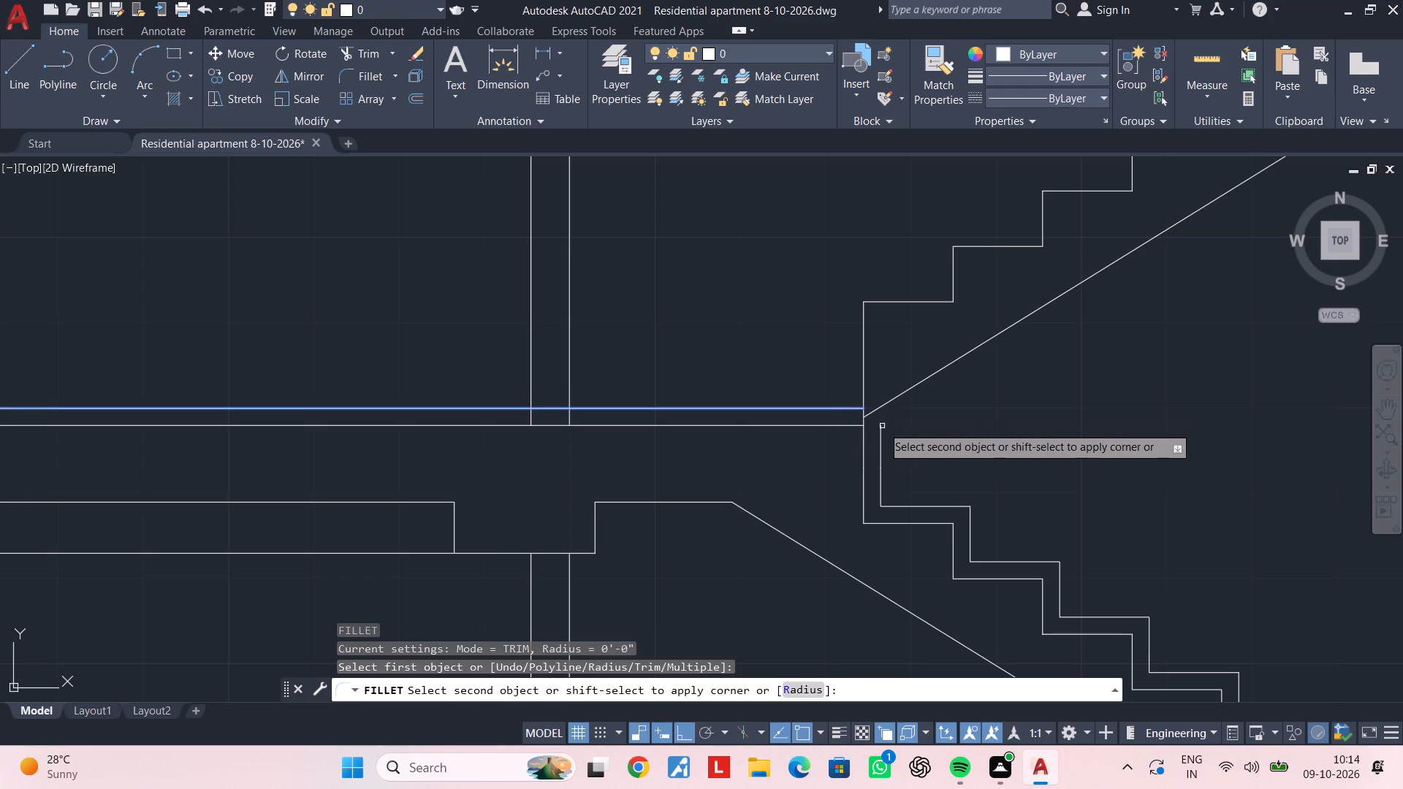
left_click(883, 440)
left_click(881, 431)
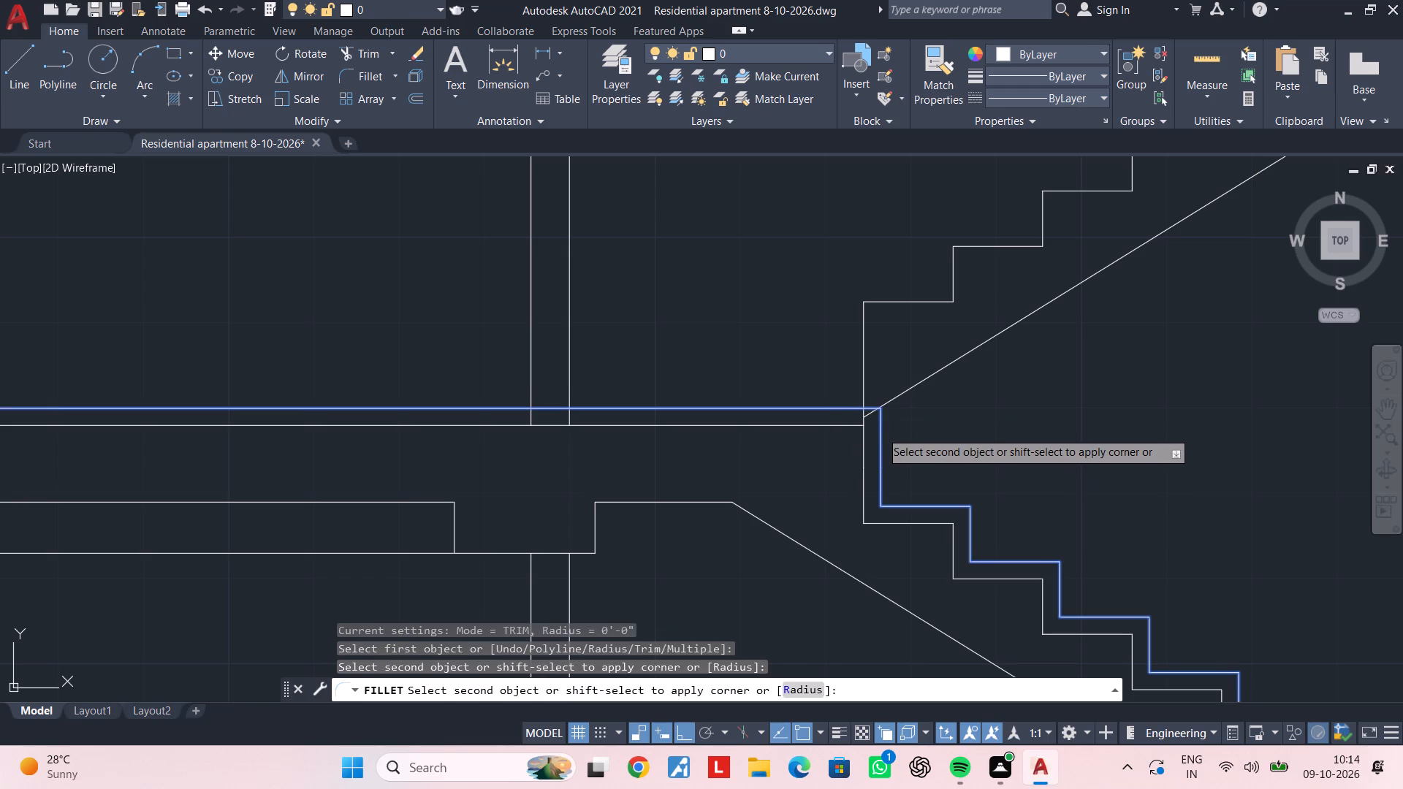
key("Escape")
key("Escape")
Save the drawing.
scroll(924, 430, "down", 3)
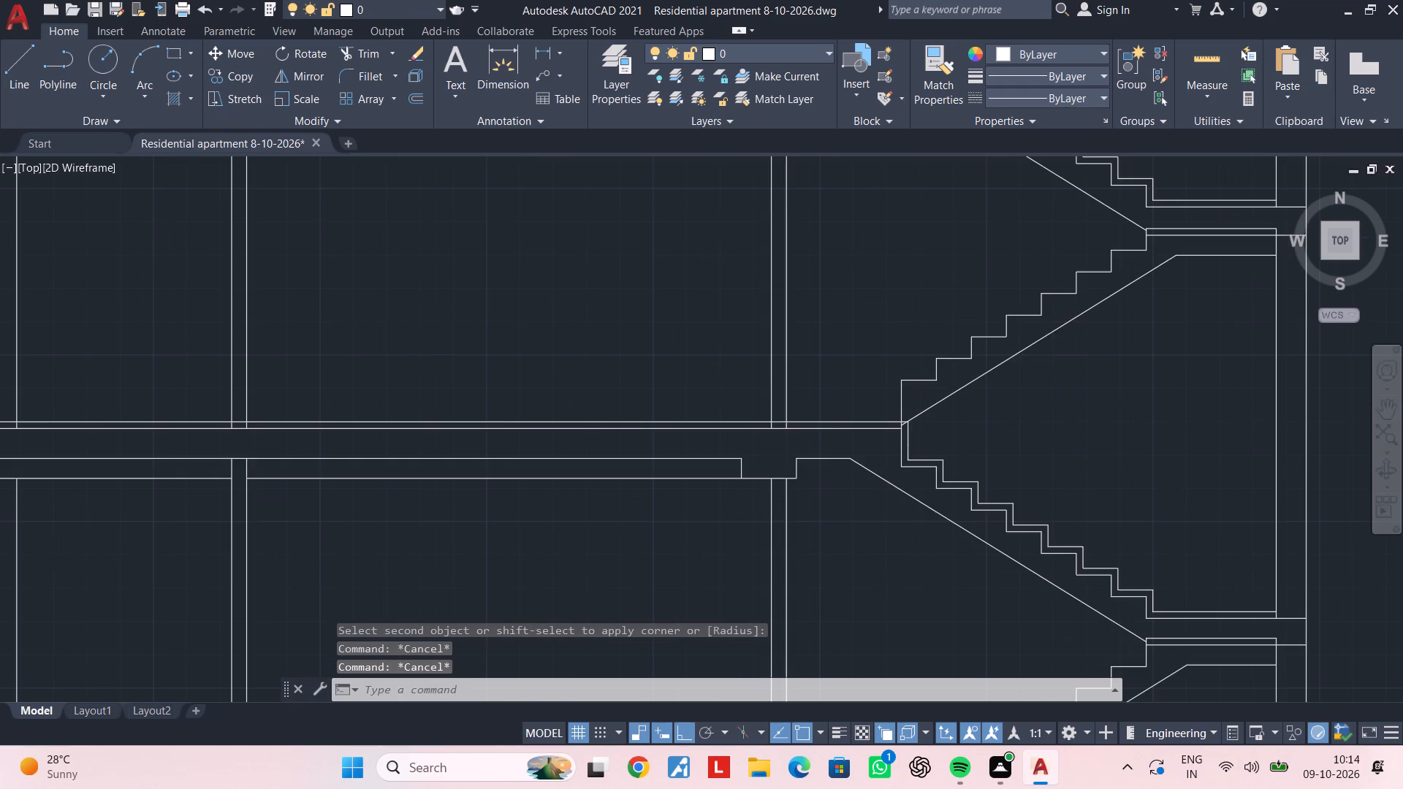
scroll(938, 380, "up", 1)
middle_click_drag(938, 380, 837, 576)
middle_click_drag(868, 417, 846, 618)
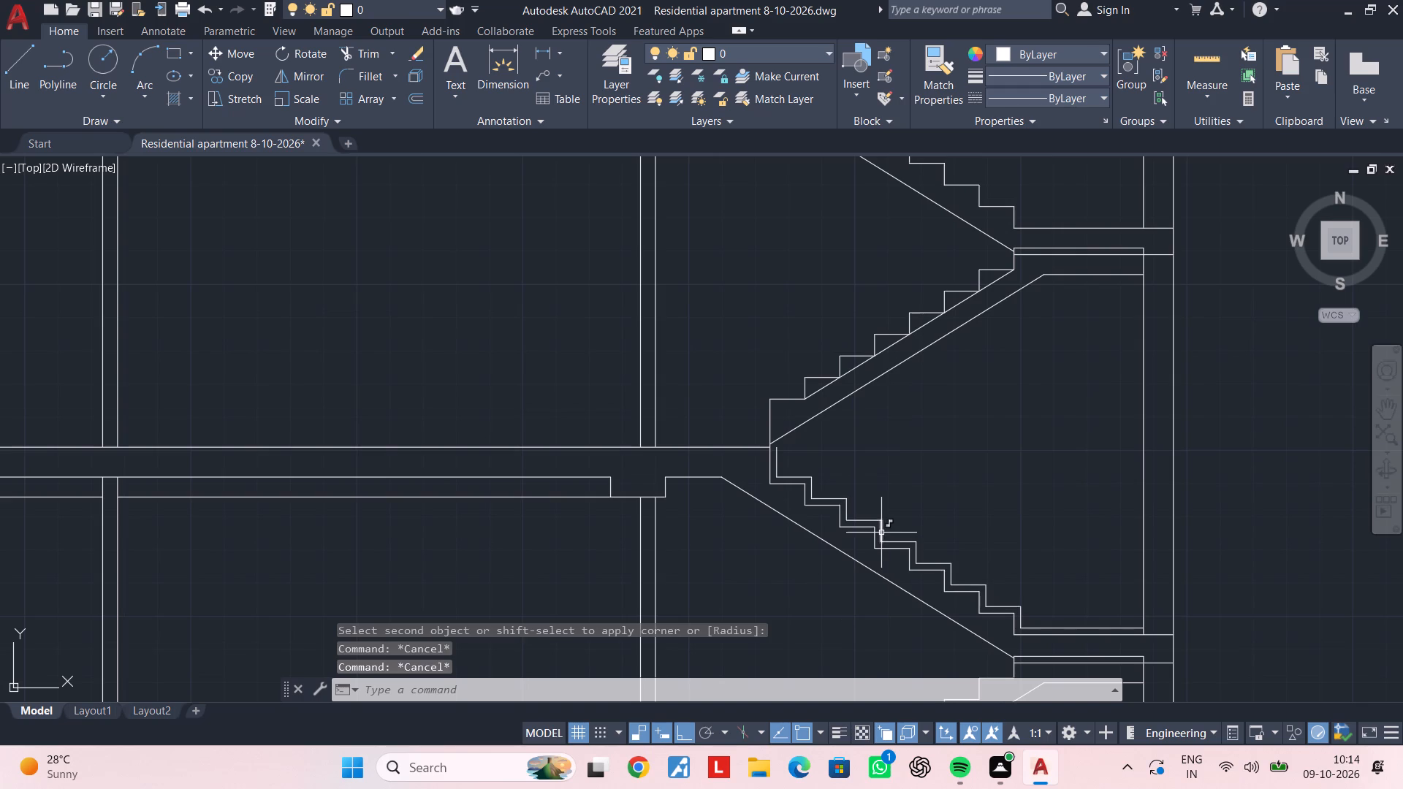
key("ctrl+s")
key("ctrl+s")
key("Escape")
key("Escape")
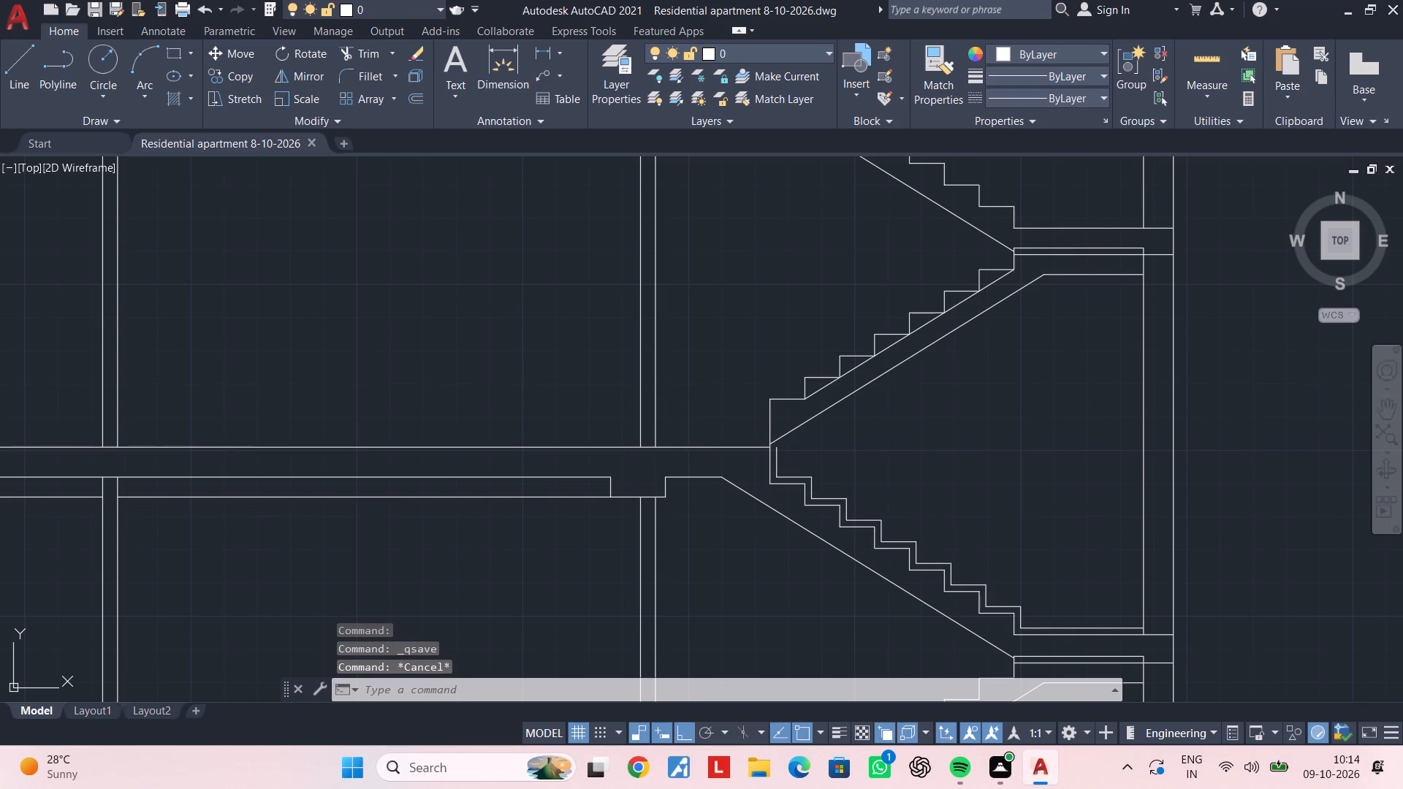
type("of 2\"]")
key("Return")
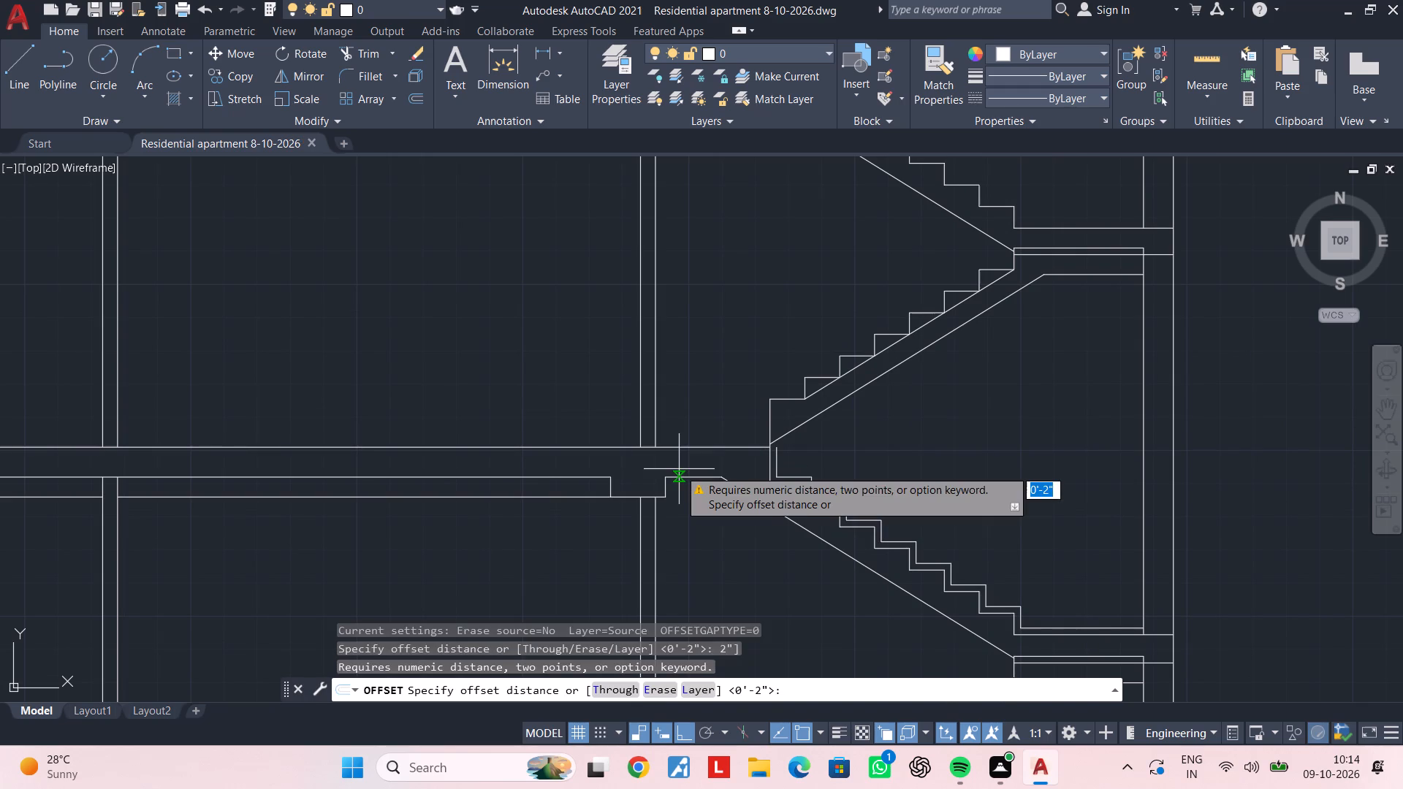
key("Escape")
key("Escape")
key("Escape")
Offset the next storey's floor slab top line 2" upward.
type("of 2\"")
key("Return")
scroll(692, 449, "up", 1)
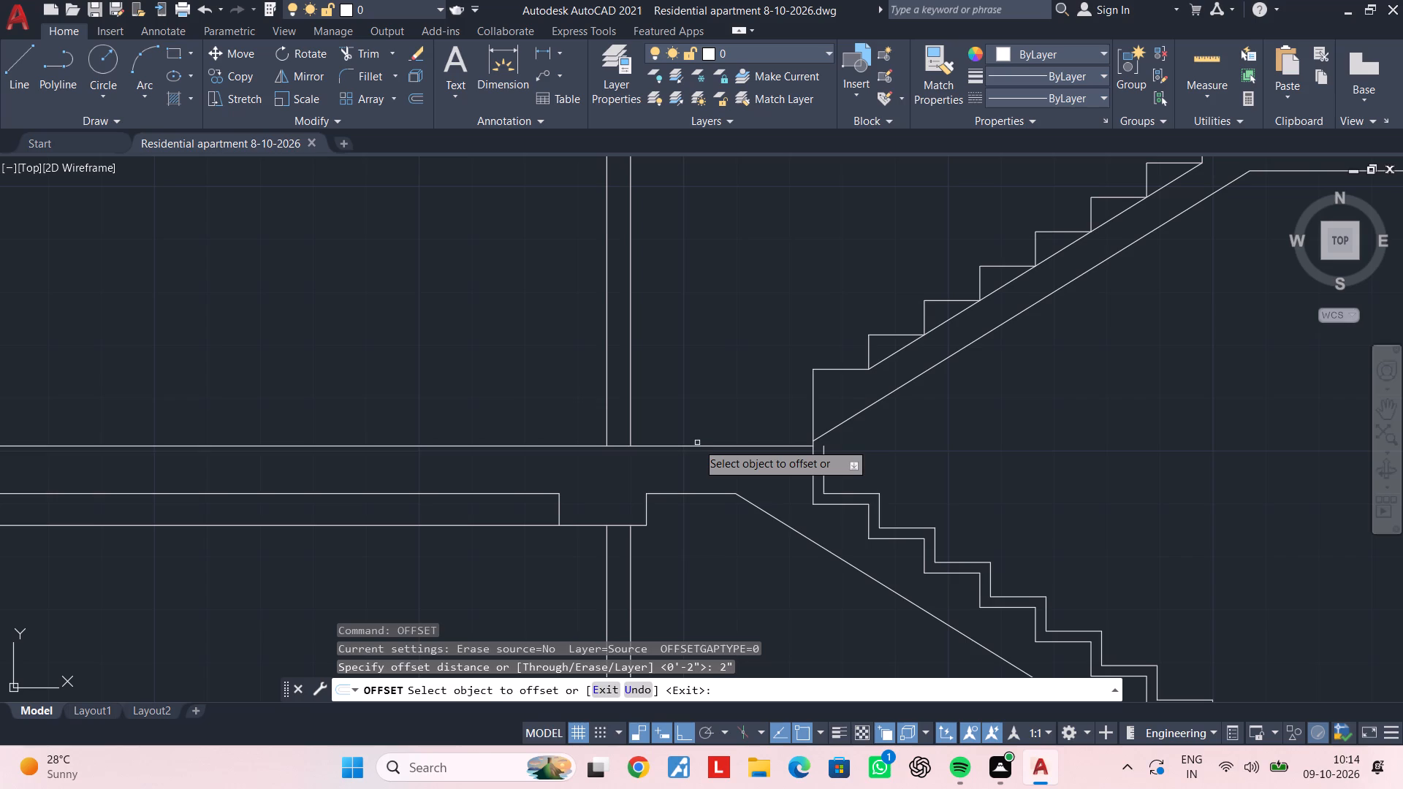
left_click(695, 448)
left_click(705, 411)
key("Escape")
key("Escape")
Fillet the flight's finish top riser with this storey's offset floor line into a sharp corner.
type("f")
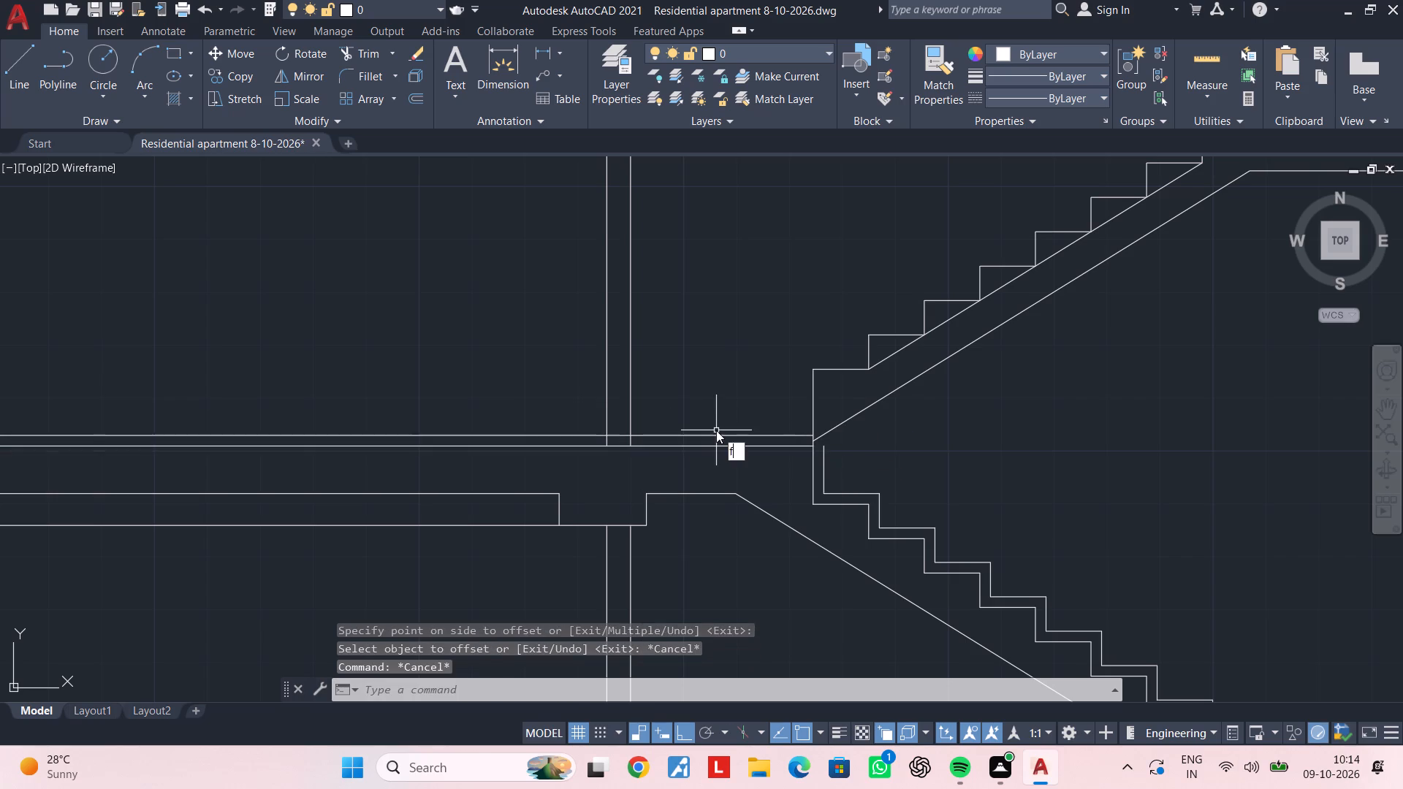
key("space")
scroll(788, 446, "up", 1)
left_click(842, 455)
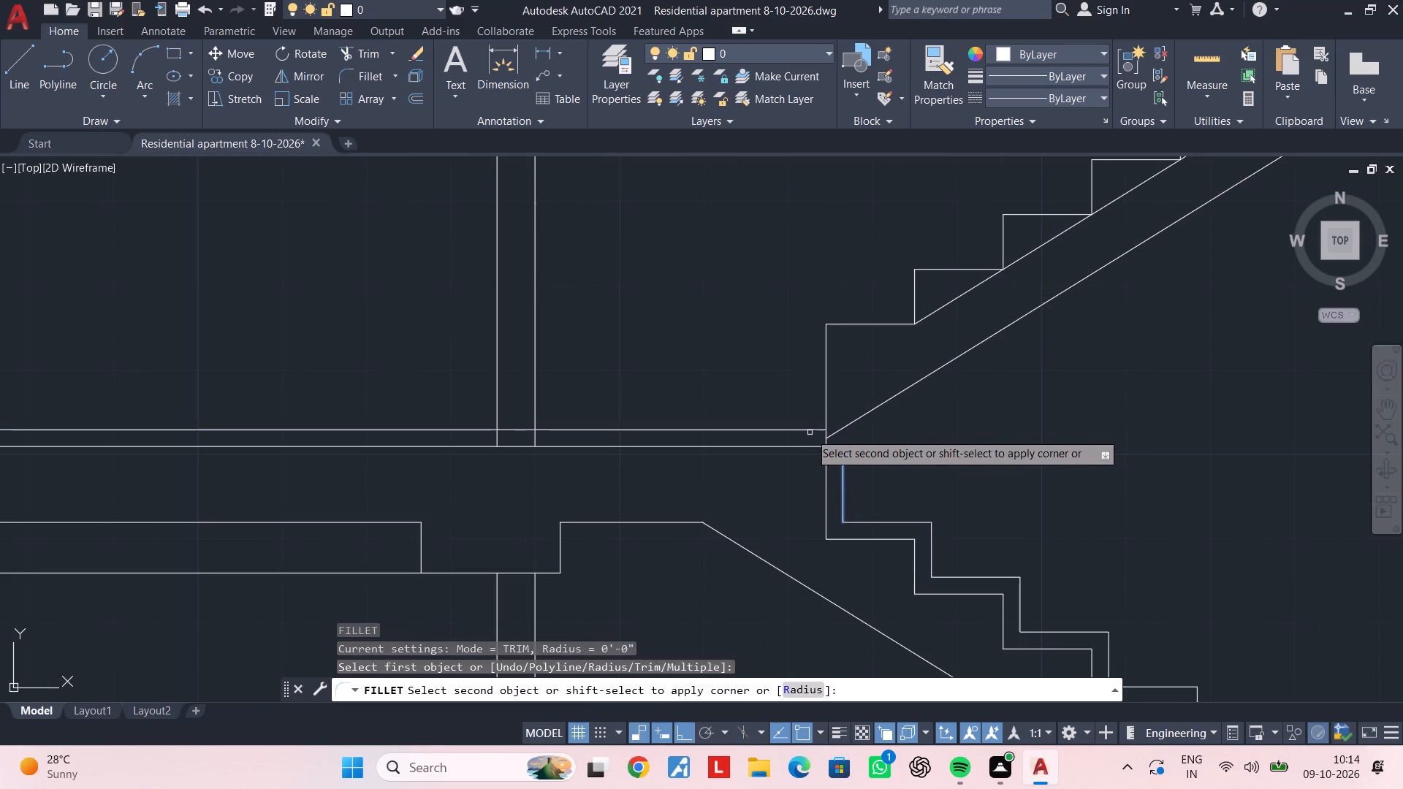
left_click(810, 430)
key("Escape")
key("Escape")
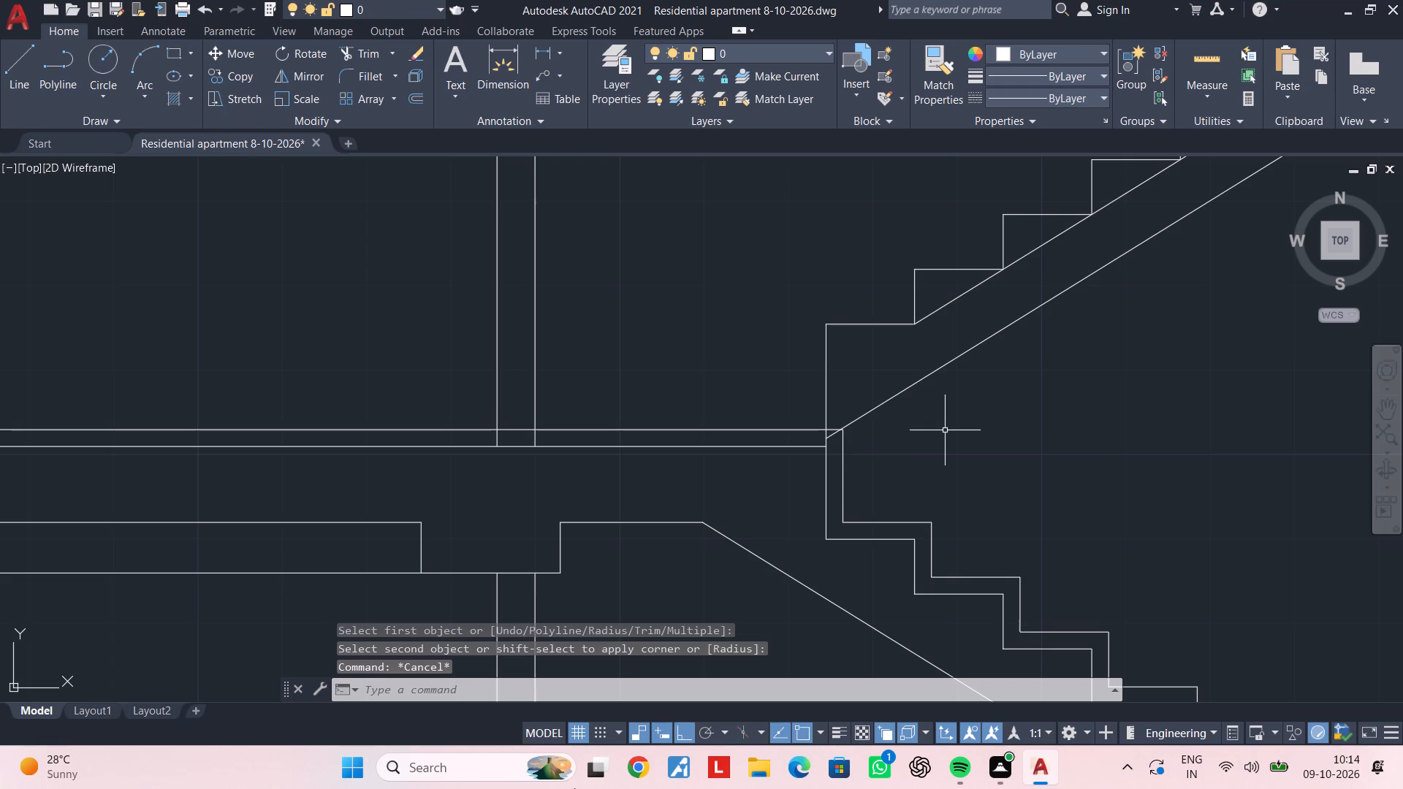
key("Escape")
scroll(313, 733, "down", 2)
key("Escape")
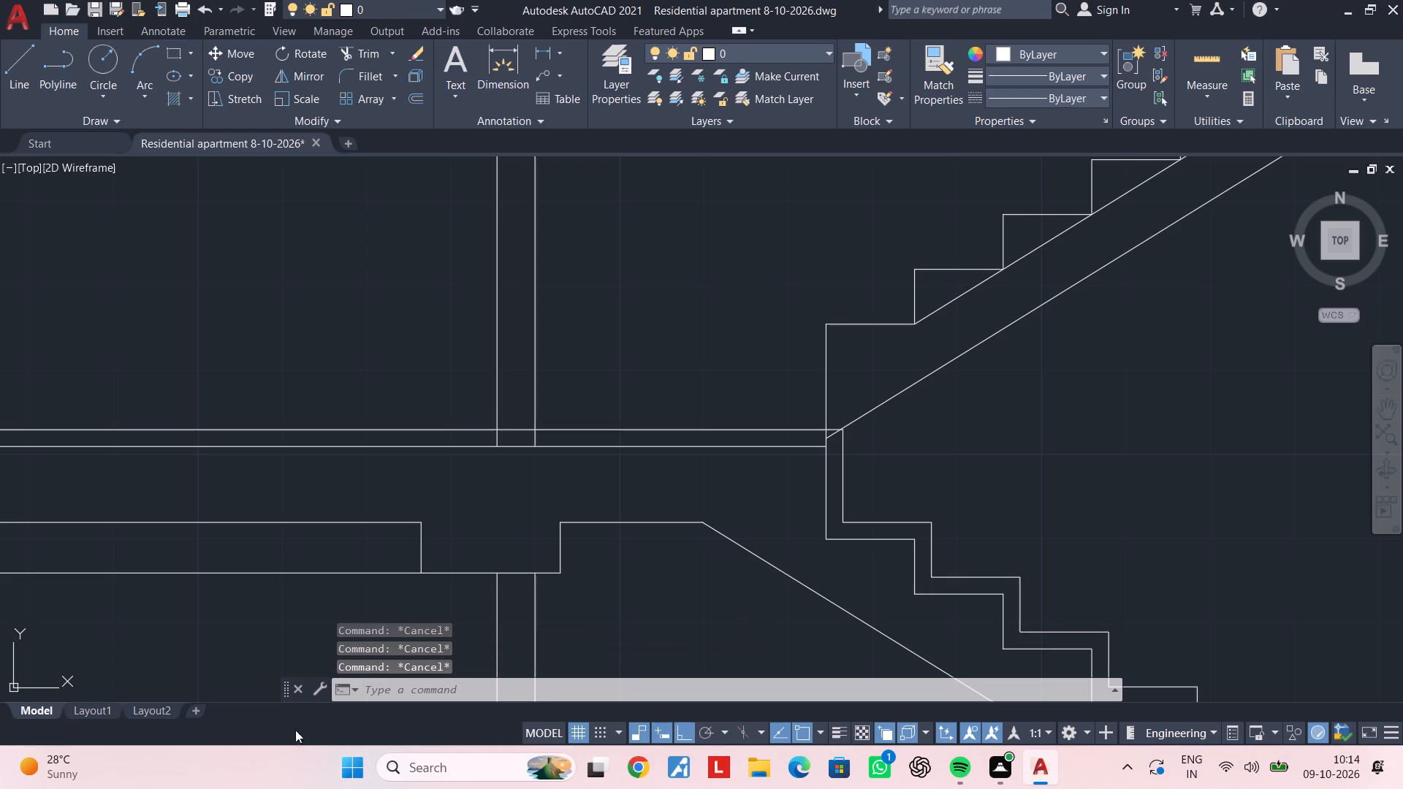
scroll(295, 730, "down", 1)
key("Escape")
key("Escape")
Join the landing's top line to the stepped polyline of the descending flight one storey up.
scroll(739, 482, "down", 4)
middle_click_drag(824, 371, 775, 482)
scroll(767, 478, "up", 1)
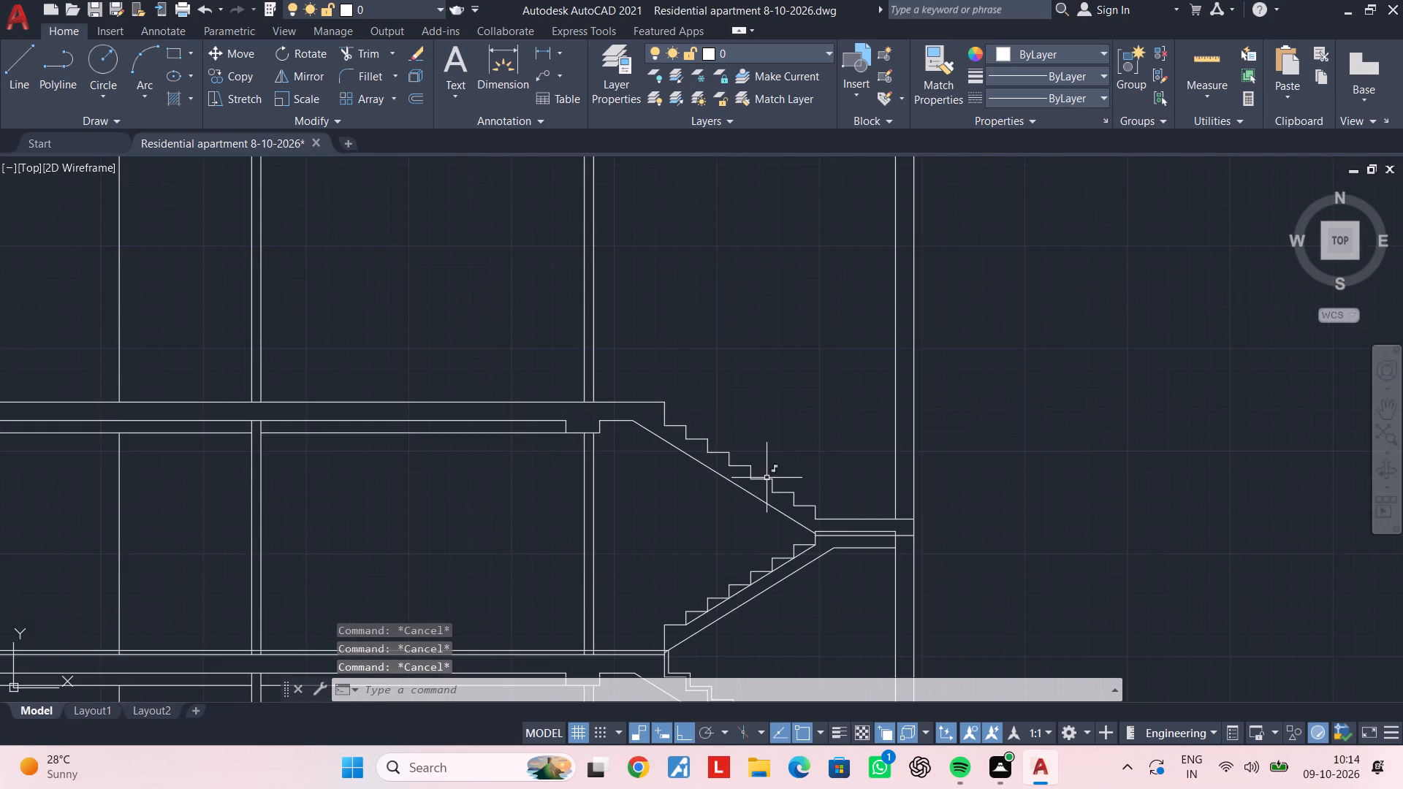
middle_click_drag(767, 467, 729, 417)
key("Escape")
left_click(731, 431)
key("Escape")
key("Escape")
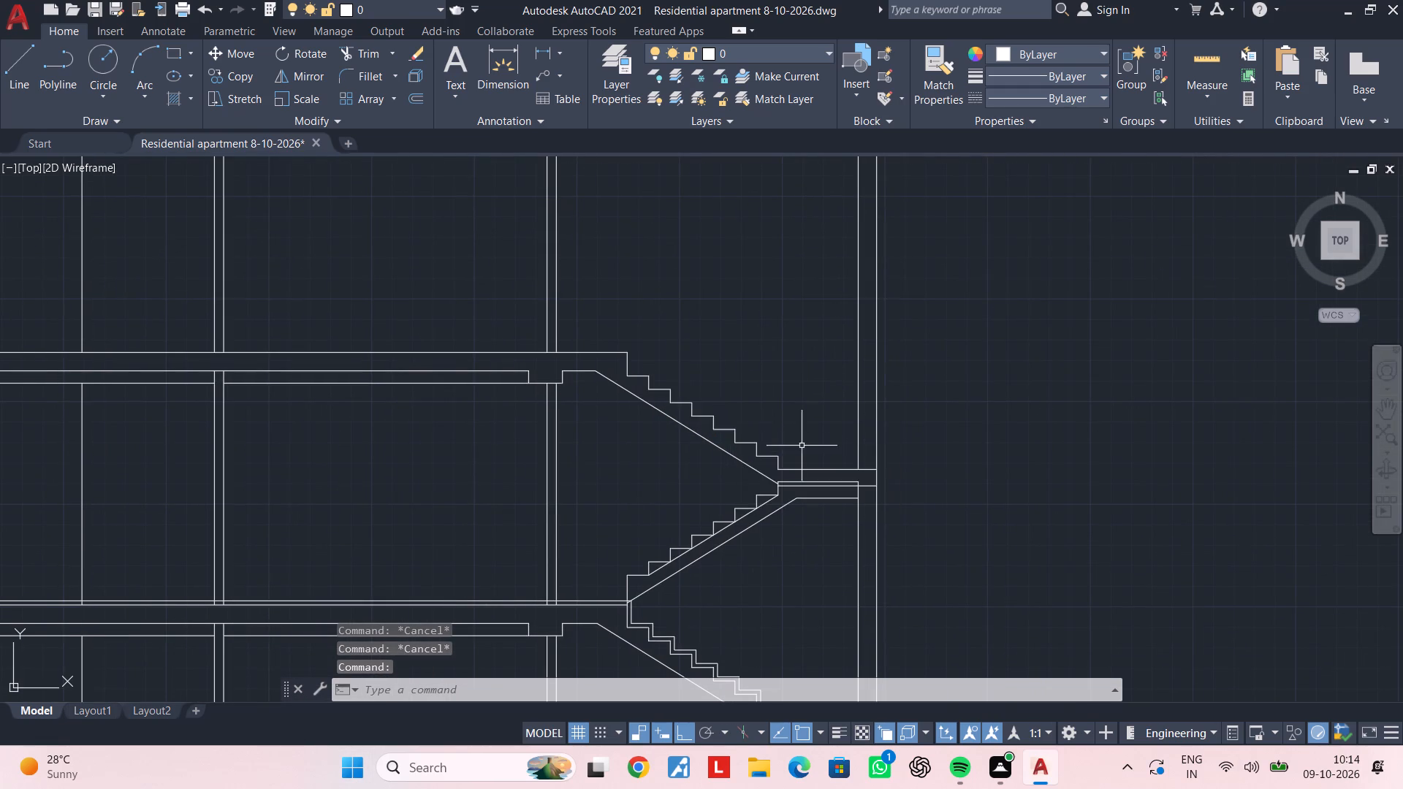
scroll(802, 454, "up", 2)
left_click(796, 493)
left_click(768, 446)
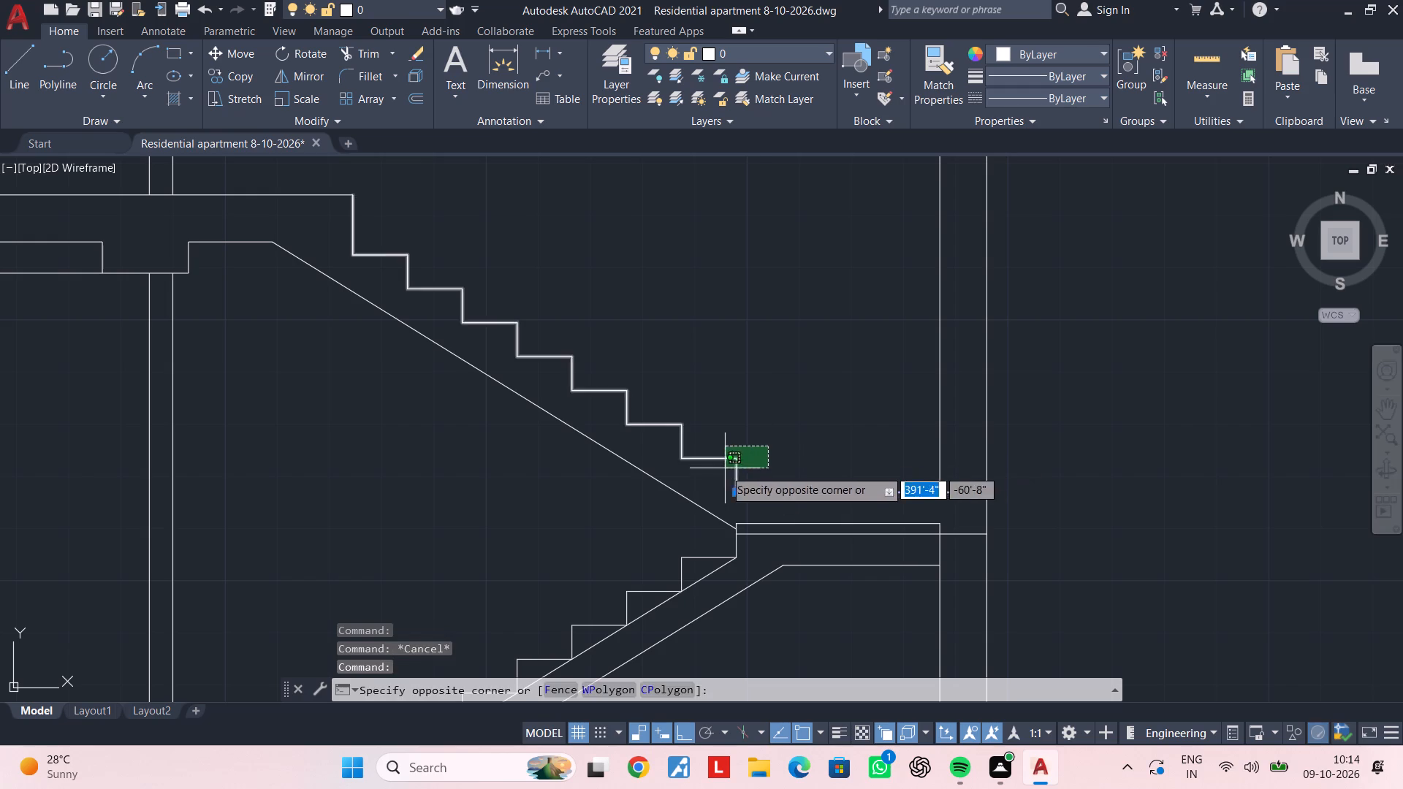
left_click(720, 472)
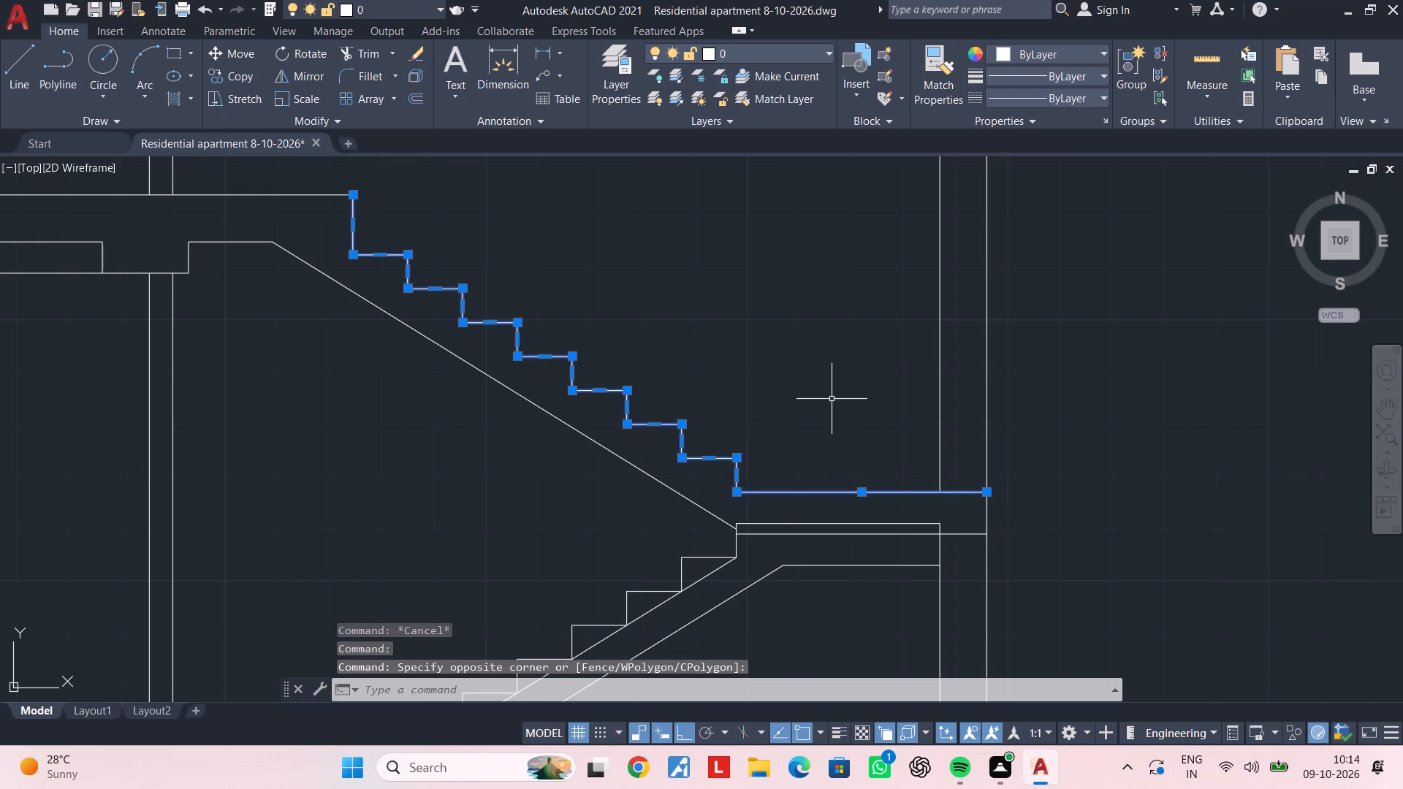
type("j")
key("space")
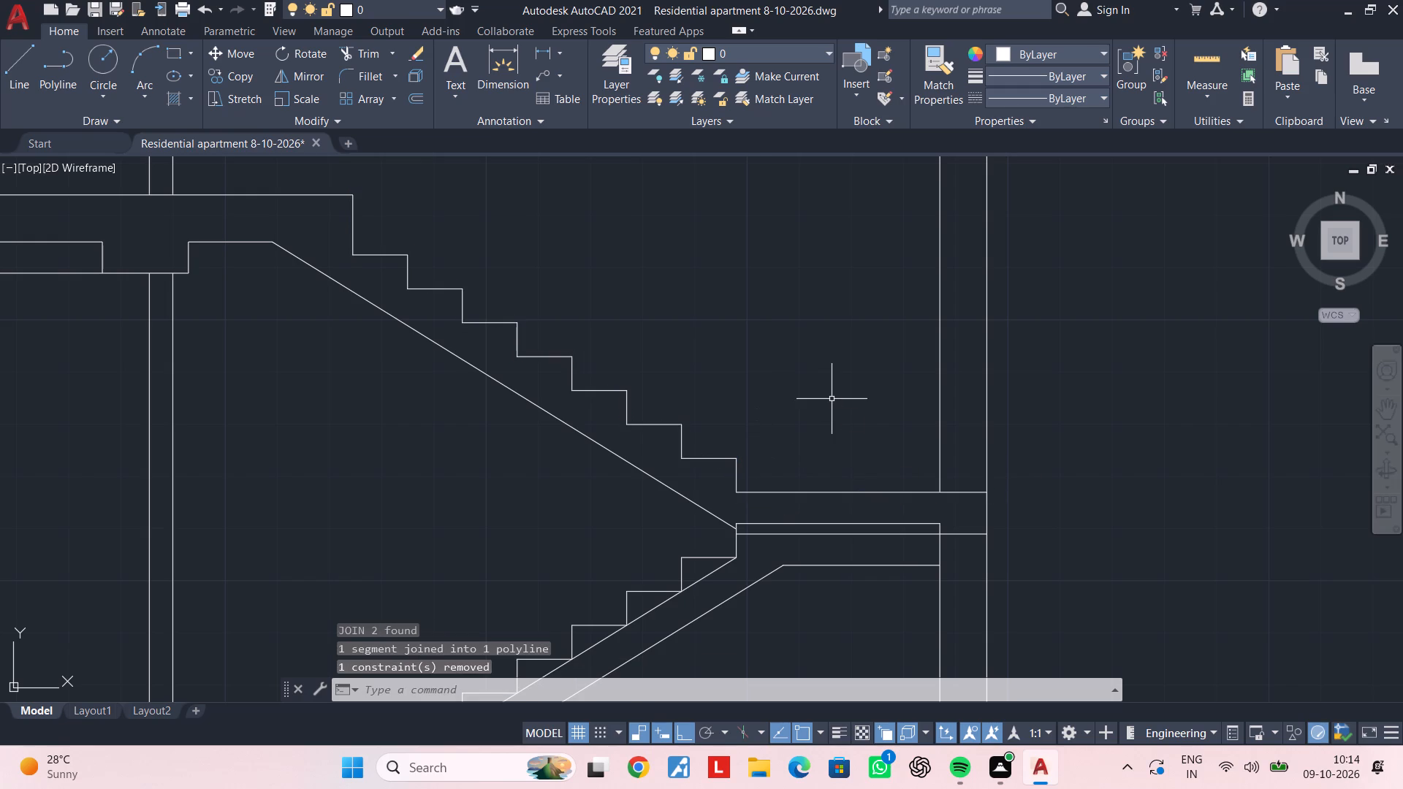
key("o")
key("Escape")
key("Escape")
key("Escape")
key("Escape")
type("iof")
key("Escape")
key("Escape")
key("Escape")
Offset the newly joined flight and landing polyline 2" outward above the treads.
type("of 2\"")
key("Return")
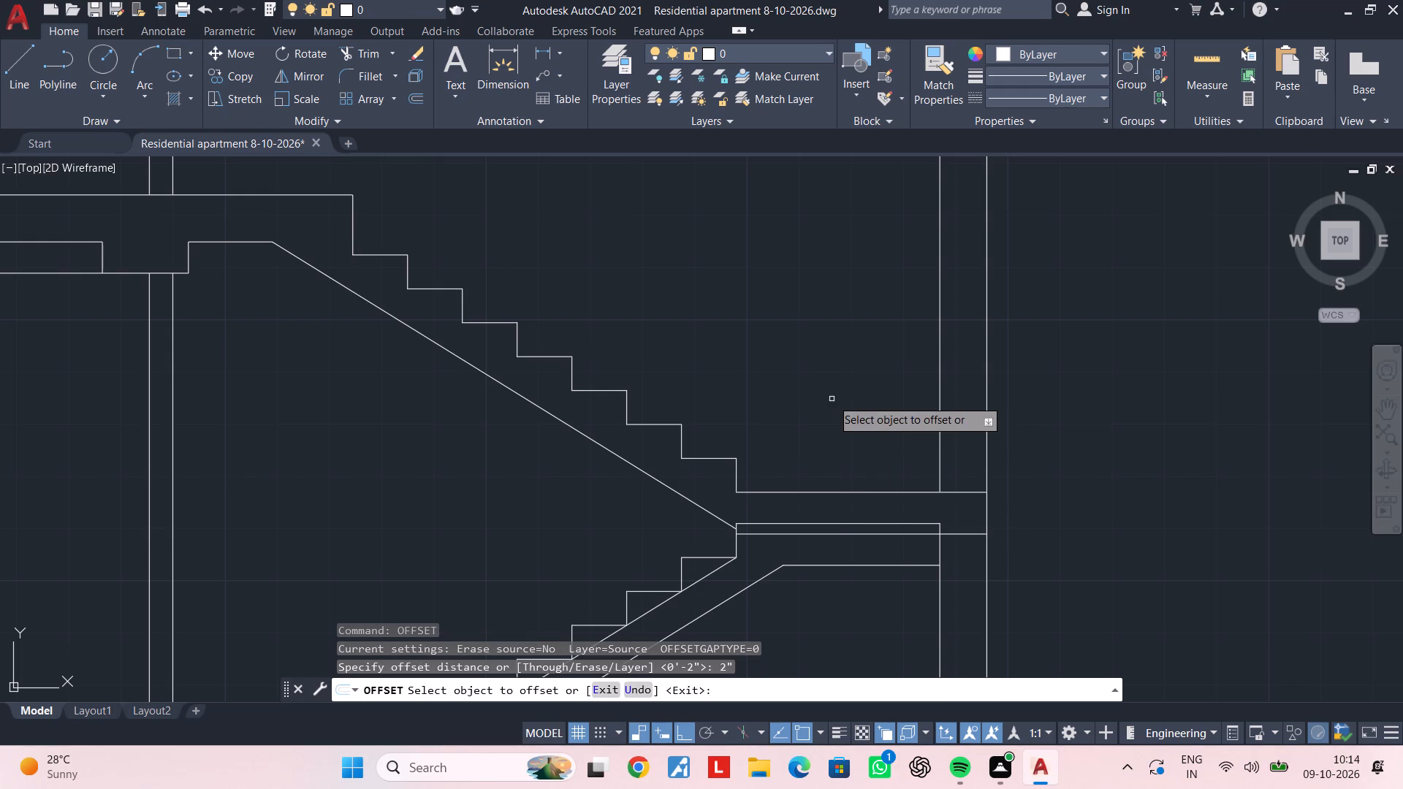
left_click(826, 492)
left_click(855, 424)
key("Escape")
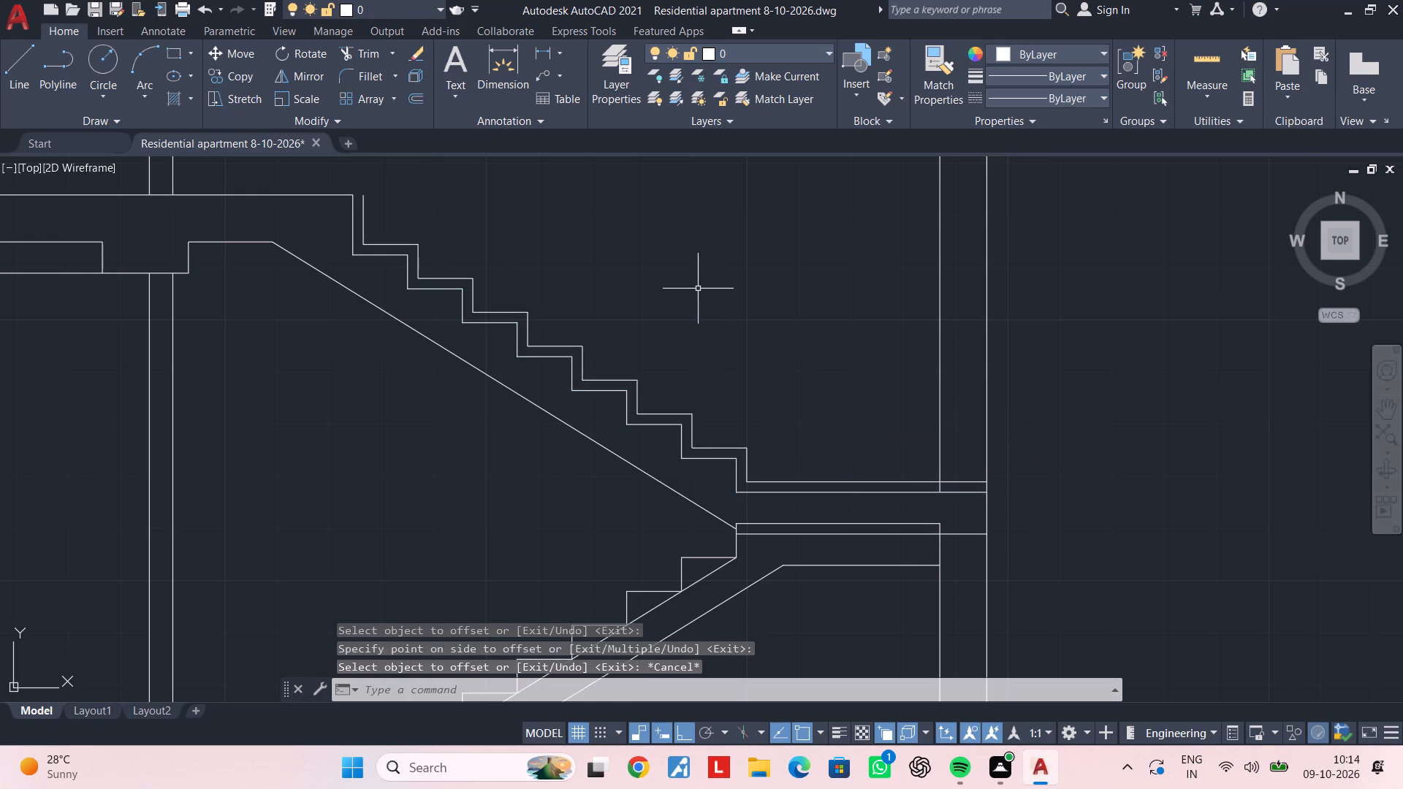
Trim the upper landing's finish line where it runs into the outer wall.
key("Escape")
middle_click_drag(693, 292, 804, 351)
key("Escape")
key("Escape")
key("t")
key("r")
key("space")
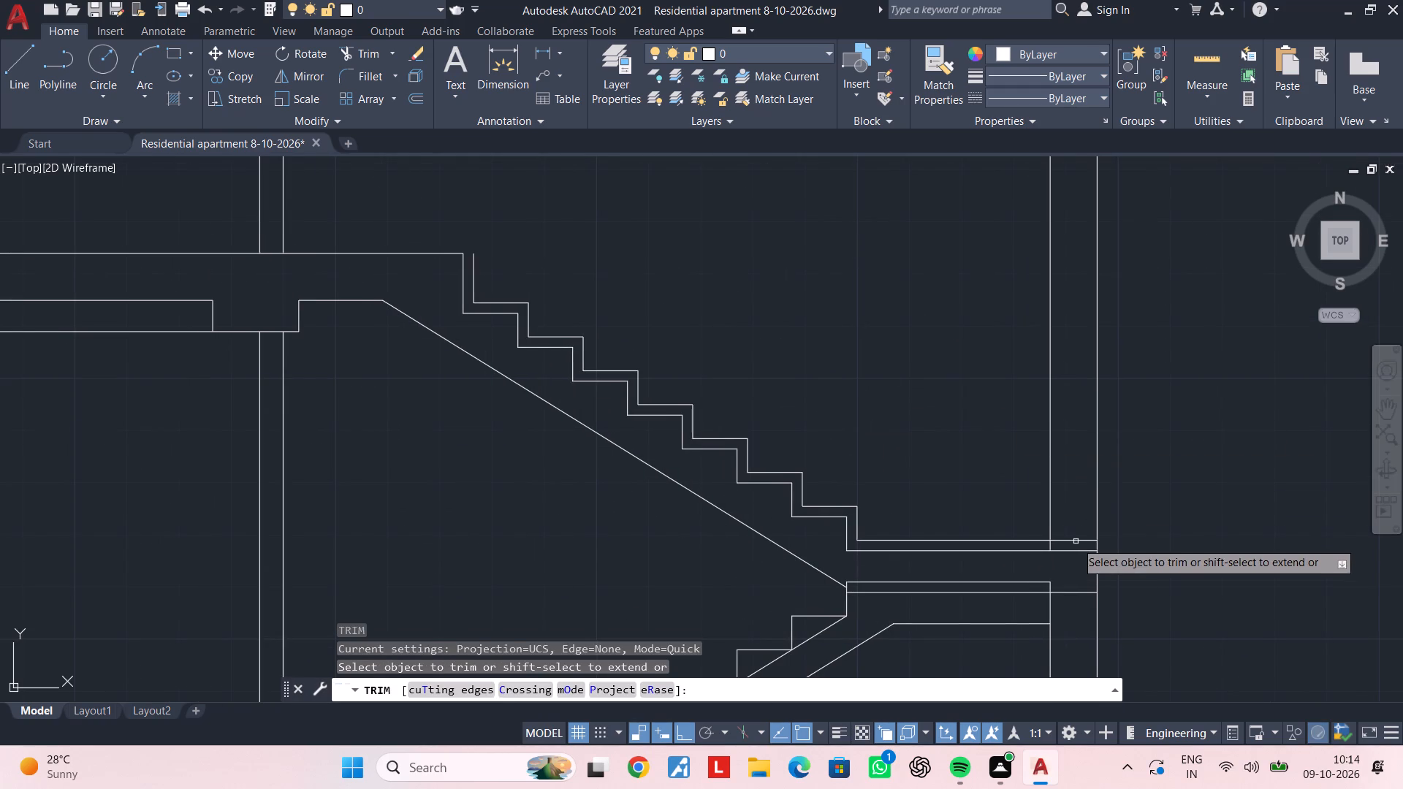
left_click(1076, 541)
key("Escape")
Offset the topmost floor slab's top line 2" upward.
middle_click_drag(789, 411, 1079, 580)
key("Escape")
key("Escape")
middle_click_drag(830, 413, 840, 460)
key("Escape")
middle_click_drag(824, 461, 851, 421)
key("Escape")
key("Escape")
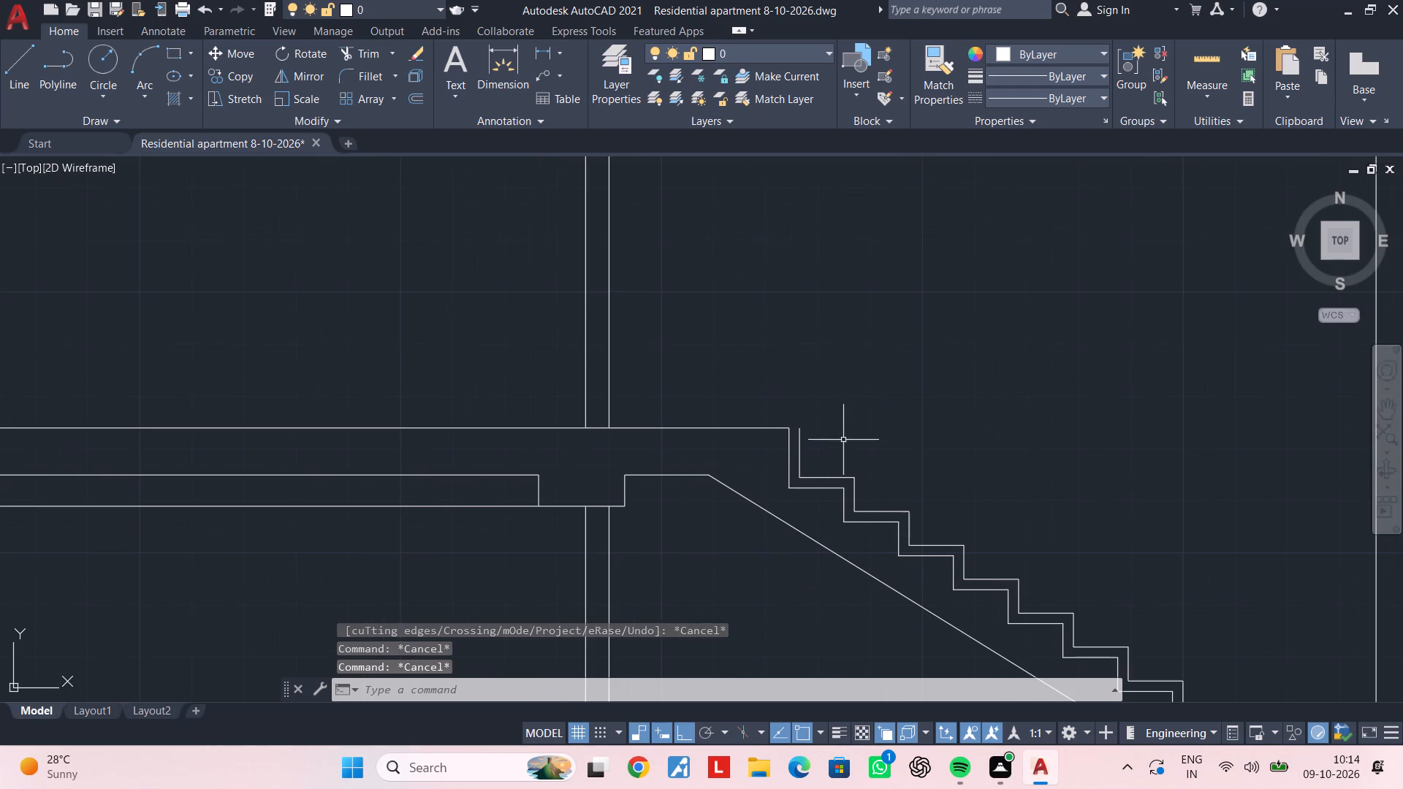
key("Escape")
key("Escape")
key("Escape")
key("Escape")
key("o")
key("f")
key("space")
type("2\"")
key("Return")
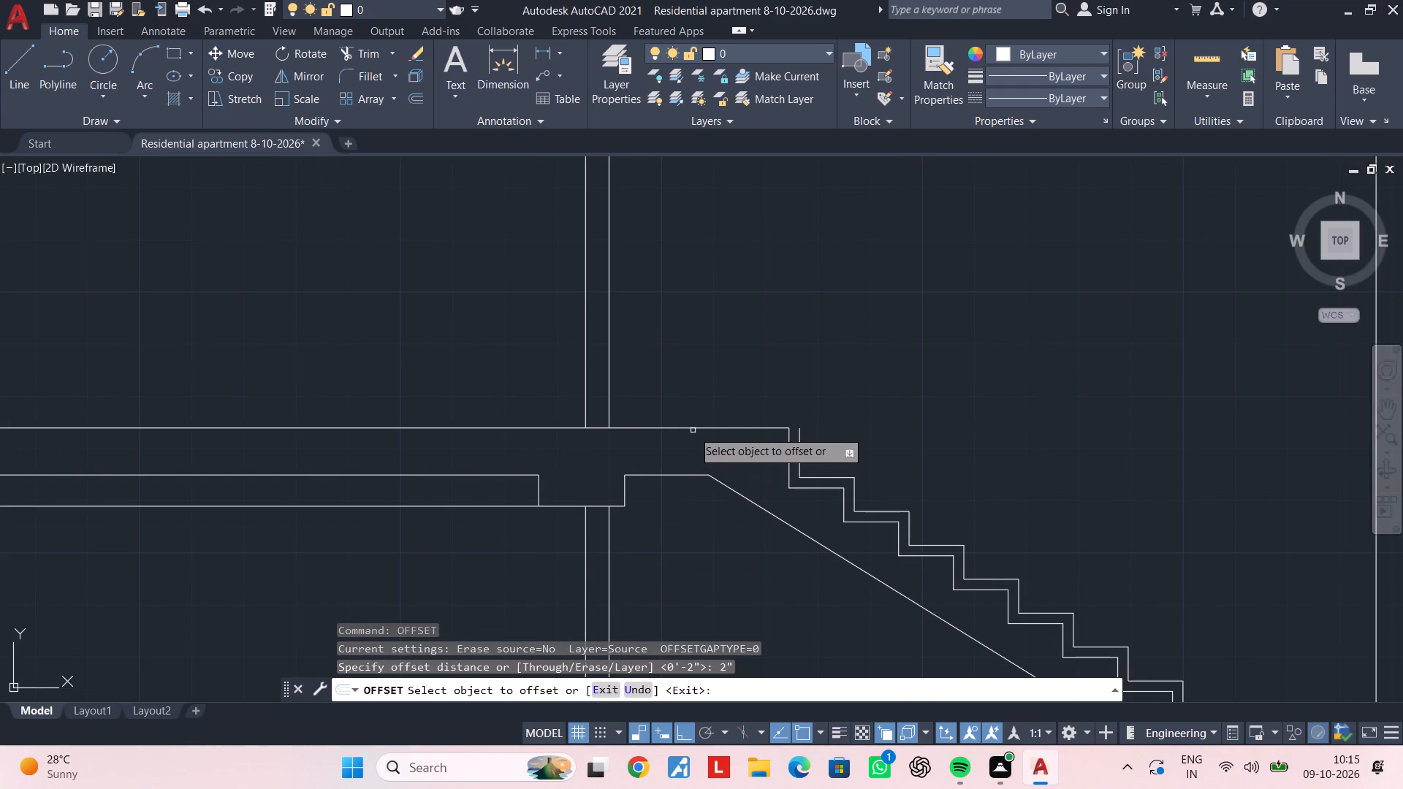
left_click(693, 426)
left_click(698, 393)
key("Escape")
key("Escape")
key("Escape")
Fillet the topmost floor's offset finish line with the stair's finish top riser into a sharp corner.
type("f")
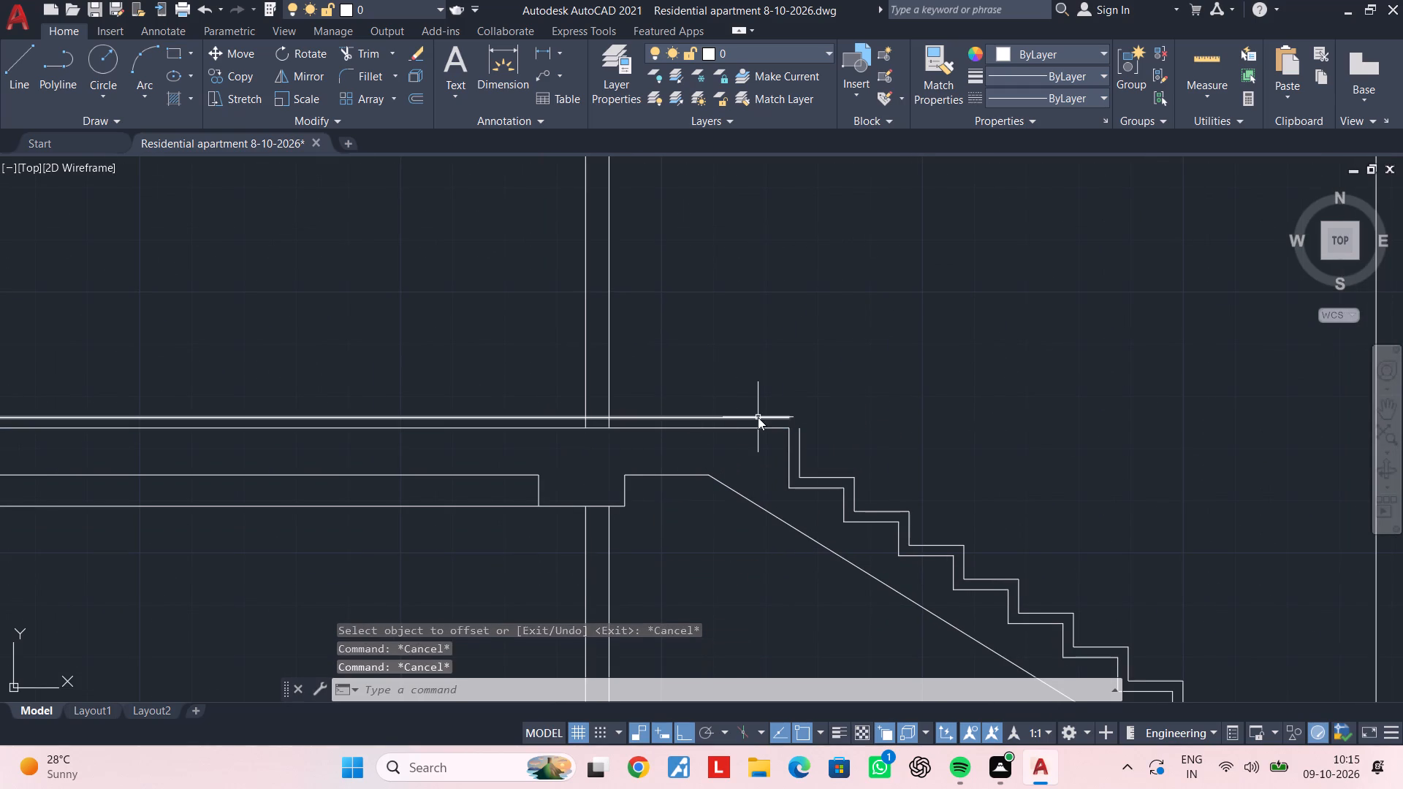
key("space")
left_click(767, 417)
left_click(798, 432)
key("Escape")
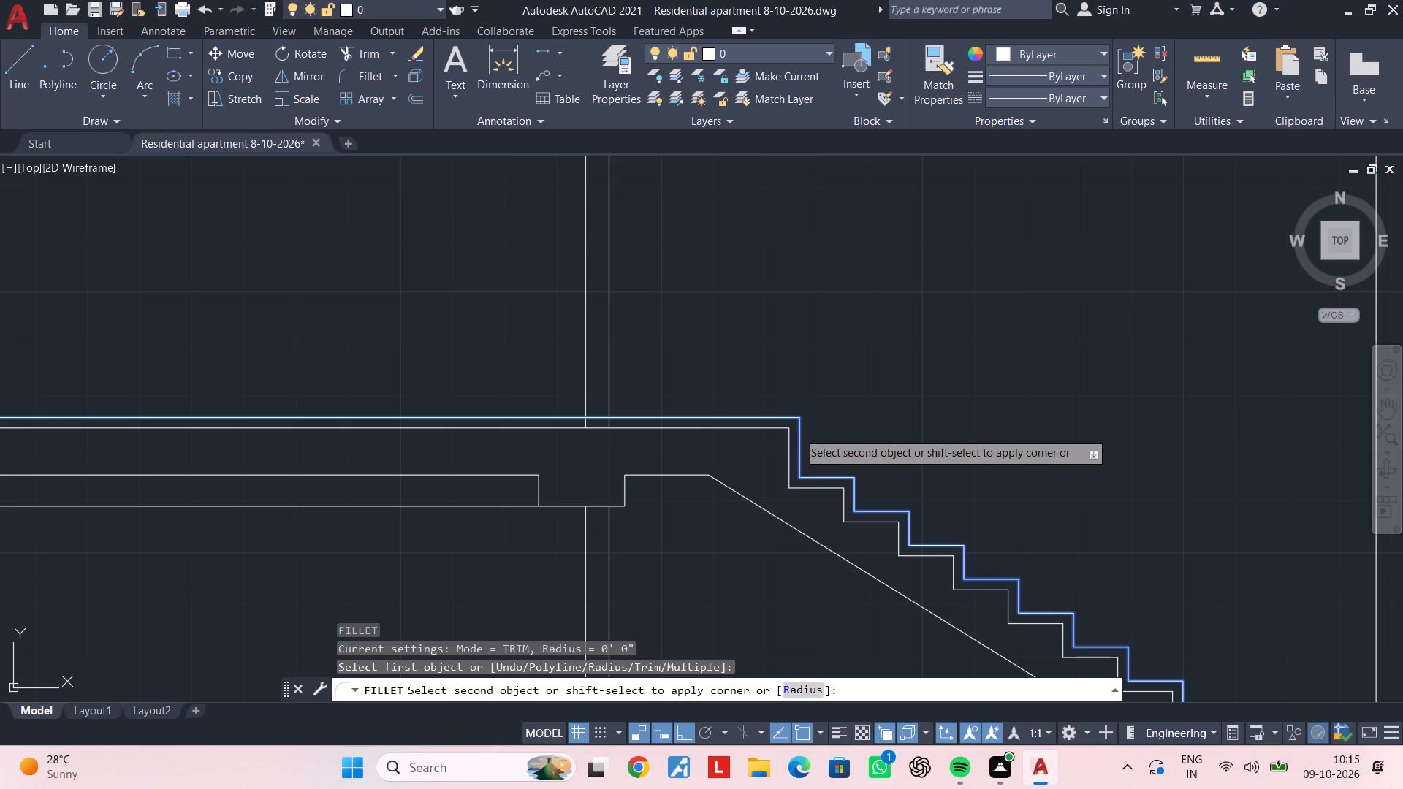
scroll(868, 406, "down", 1)
key("Escape")
key("Escape")
key("Escape")
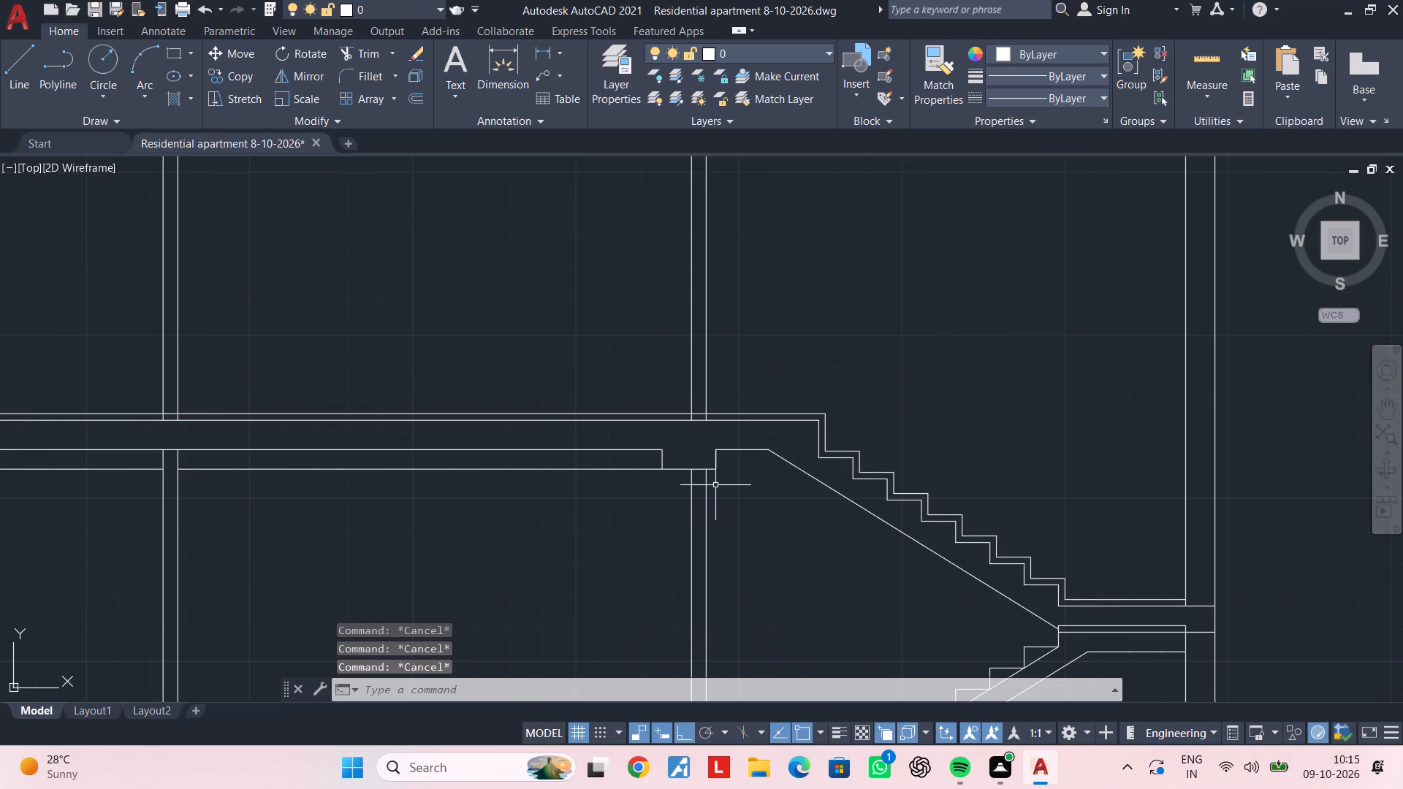
Trim all wall lines crossing the 2" finish layer of the topmost floor slab, from the stair-side wall to the outer wall.
key("t")
key("r")
key("space")
scroll(702, 427, "up", 3)
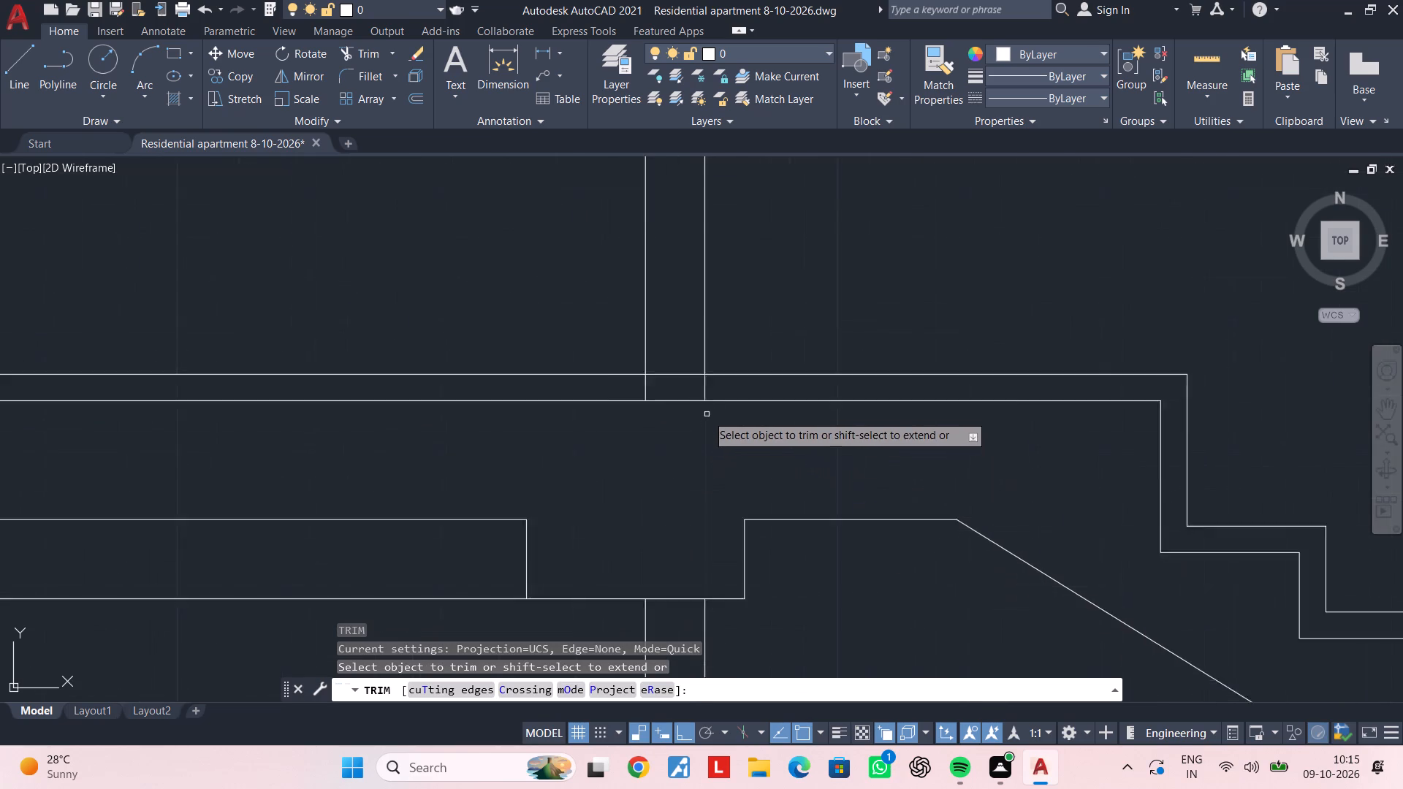
scroll(707, 414, "up", 2)
left_click(724, 364)
left_click(437, 367)
scroll(455, 367, "down", 3)
middle_click_drag(560, 371, 1340, 371)
middle_click_drag(441, 385, 1402, 393)
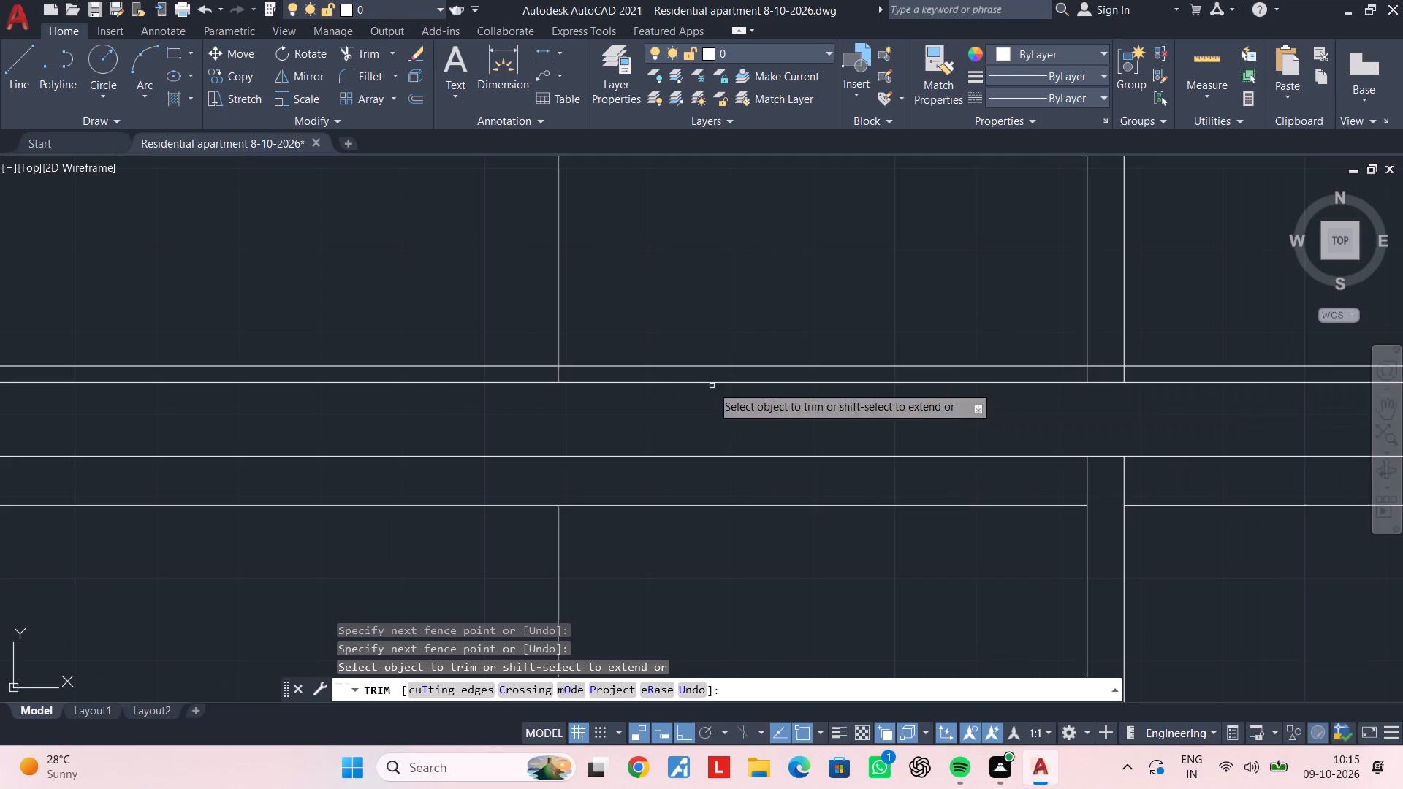
scroll(1144, 378, "up", 3)
left_click(1131, 361)
left_click(796, 370)
scroll(737, 373, "down", 4)
middle_click_drag(864, 372, 1390, 376)
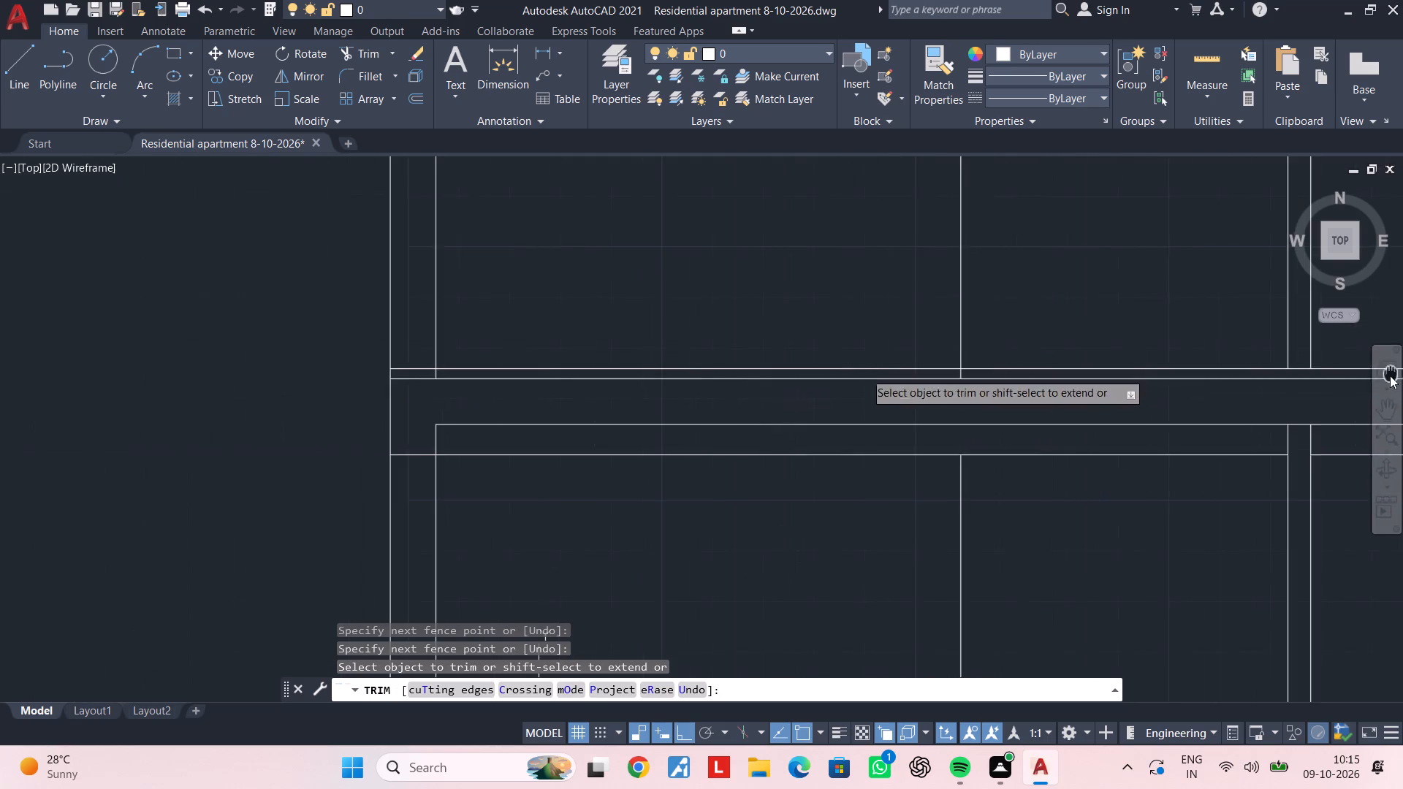
middle_click_drag(1390, 376, 1391, 373)
scroll(1001, 386, "up", 3)
left_click(874, 338)
left_click(697, 339)
scroll(709, 340, "down", 3)
middle_click_drag(894, 361, 1149, 363)
scroll(495, 346, "up", 3)
left_click(509, 340)
left_click(446, 340)
scroll(547, 352, "down", 4)
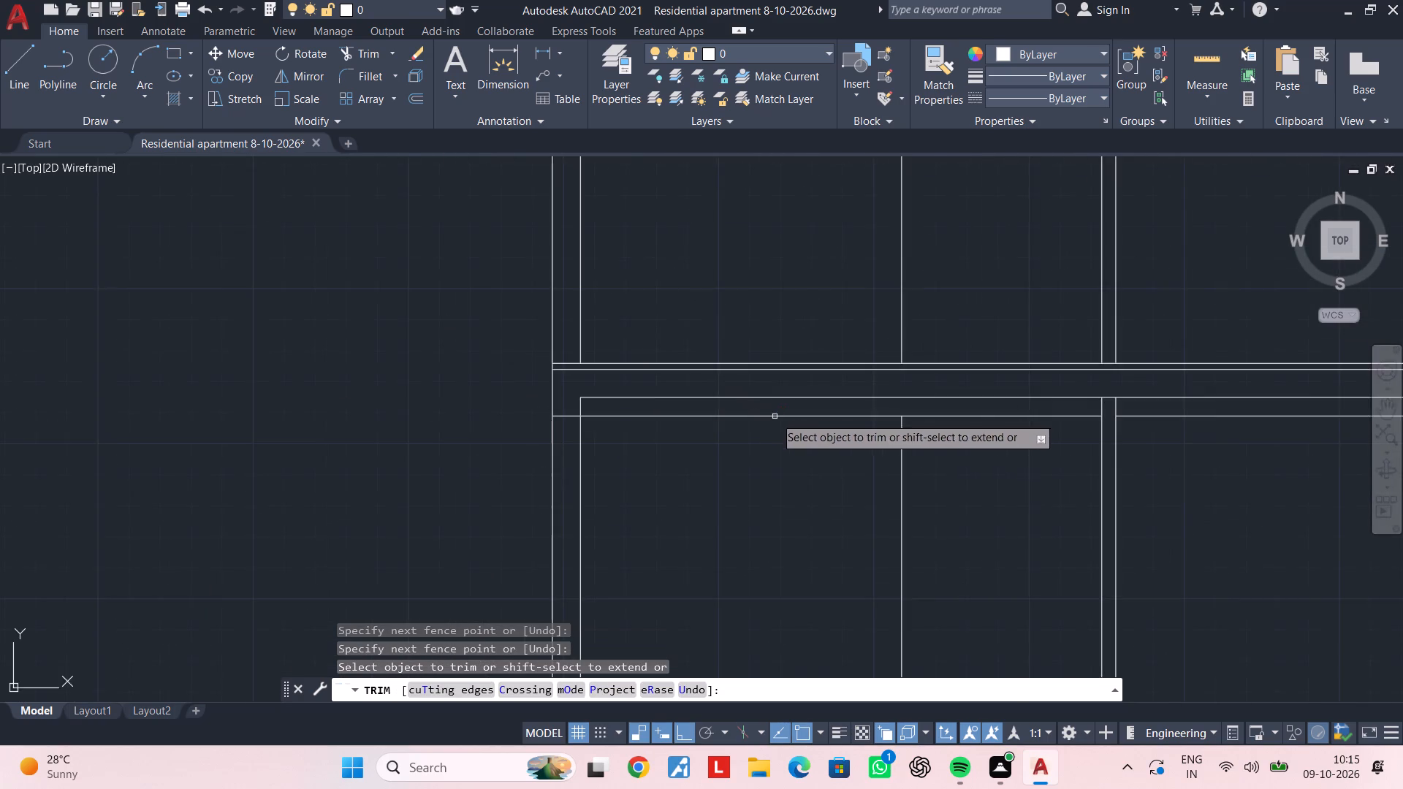
Trim all wall lines crossing the 2" finish layer of the floor slab one storey below the topmost.
scroll(780, 421, "down", 3)
middle_click_drag(796, 430, 358, 360)
scroll(449, 437, "up", 5)
middle_click_drag(392, 452, 561, 462)
scroll(554, 436, "up", 2)
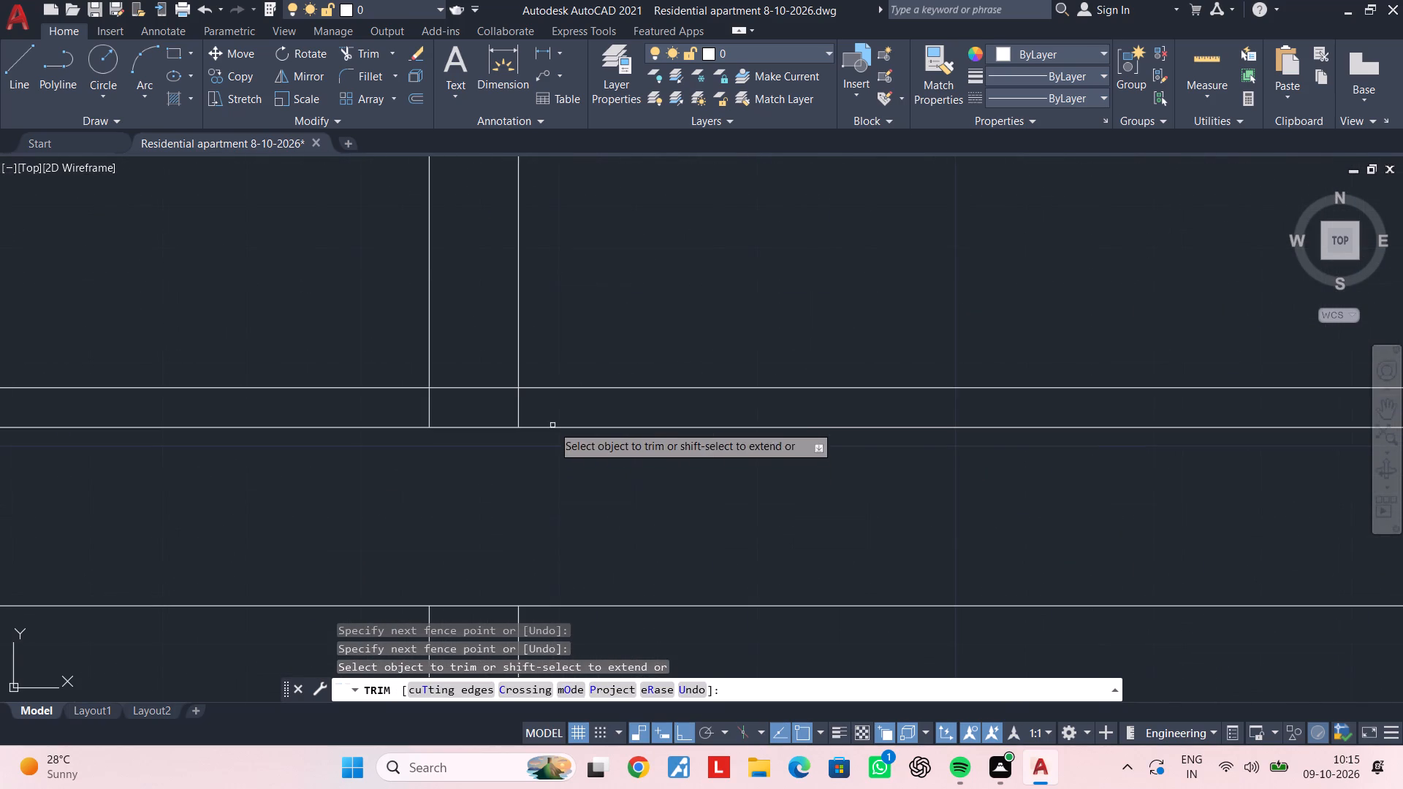
left_click(550, 411)
left_click(369, 412)
scroll(395, 424, "down", 2)
middle_click_drag(574, 452, 1017, 454)
scroll(268, 441, "down", 1)
middle_click_drag(311, 442, 649, 440)
scroll(665, 432, "up", 3)
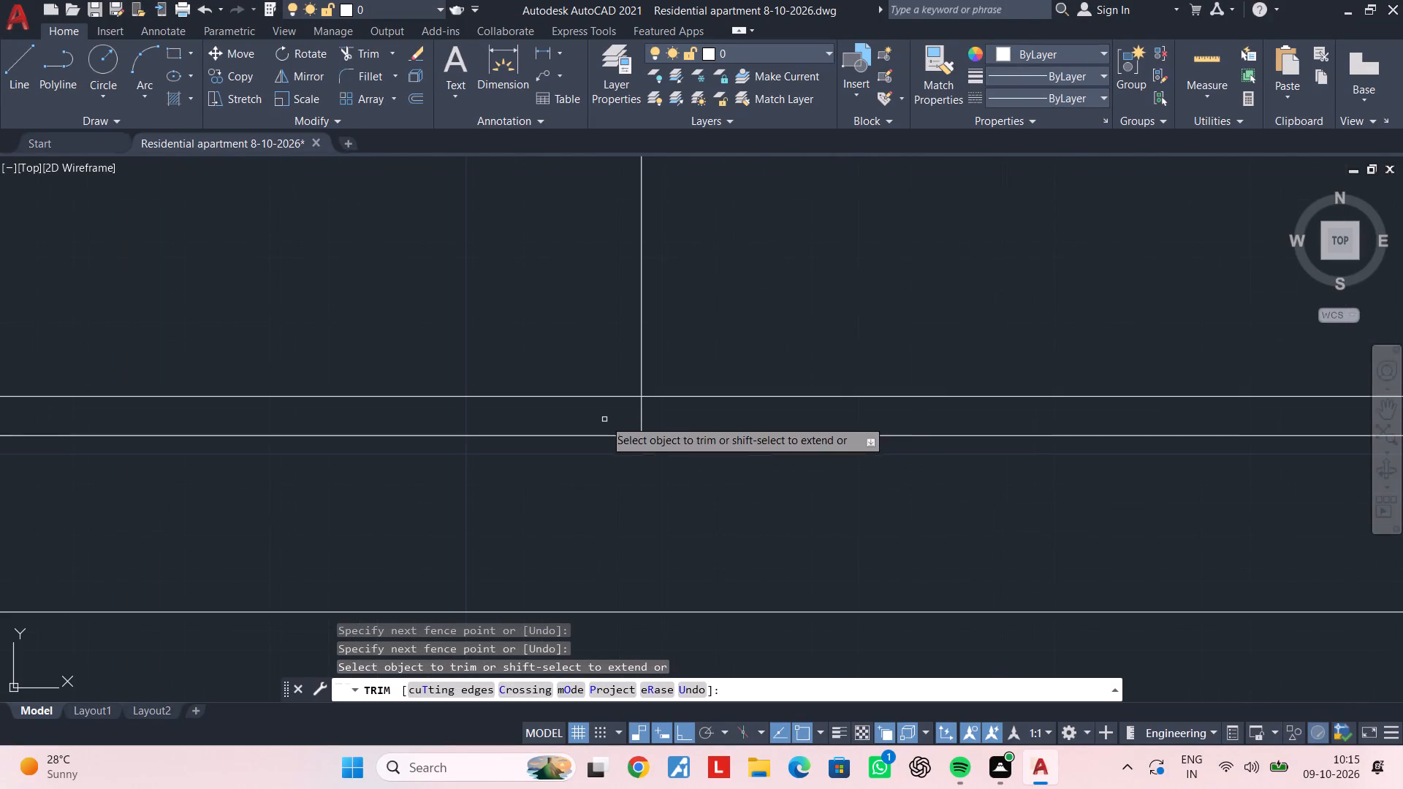
left_click(658, 420)
left_click(570, 419)
scroll(555, 420, "down", 3)
middle_click_drag(676, 427, 955, 433)
scroll(377, 427, "up", 2)
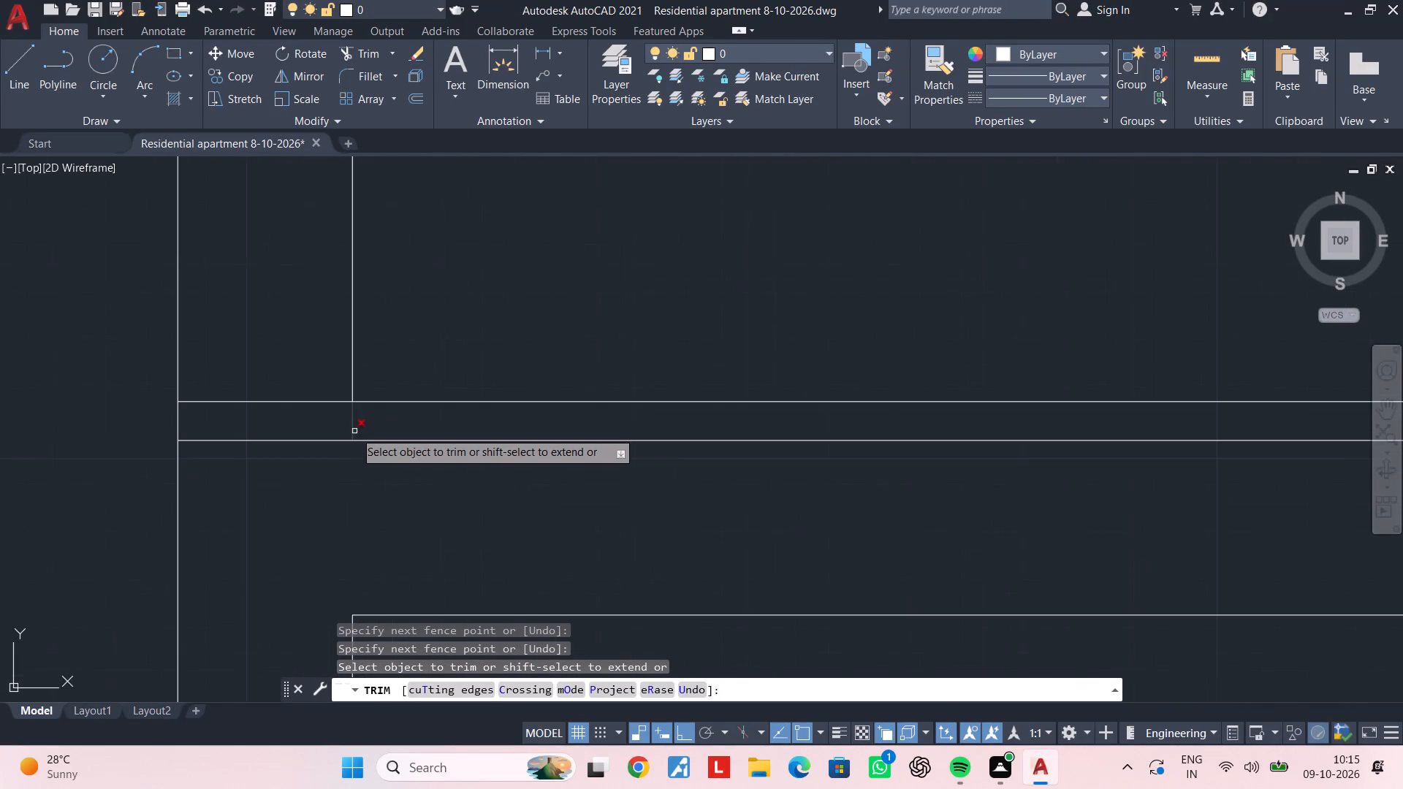
scroll(354, 431, "up", 1)
left_click(365, 422)
left_click(335, 422)
scroll(528, 427, "down", 4)
middle_click_drag(809, 435, 91, 424)
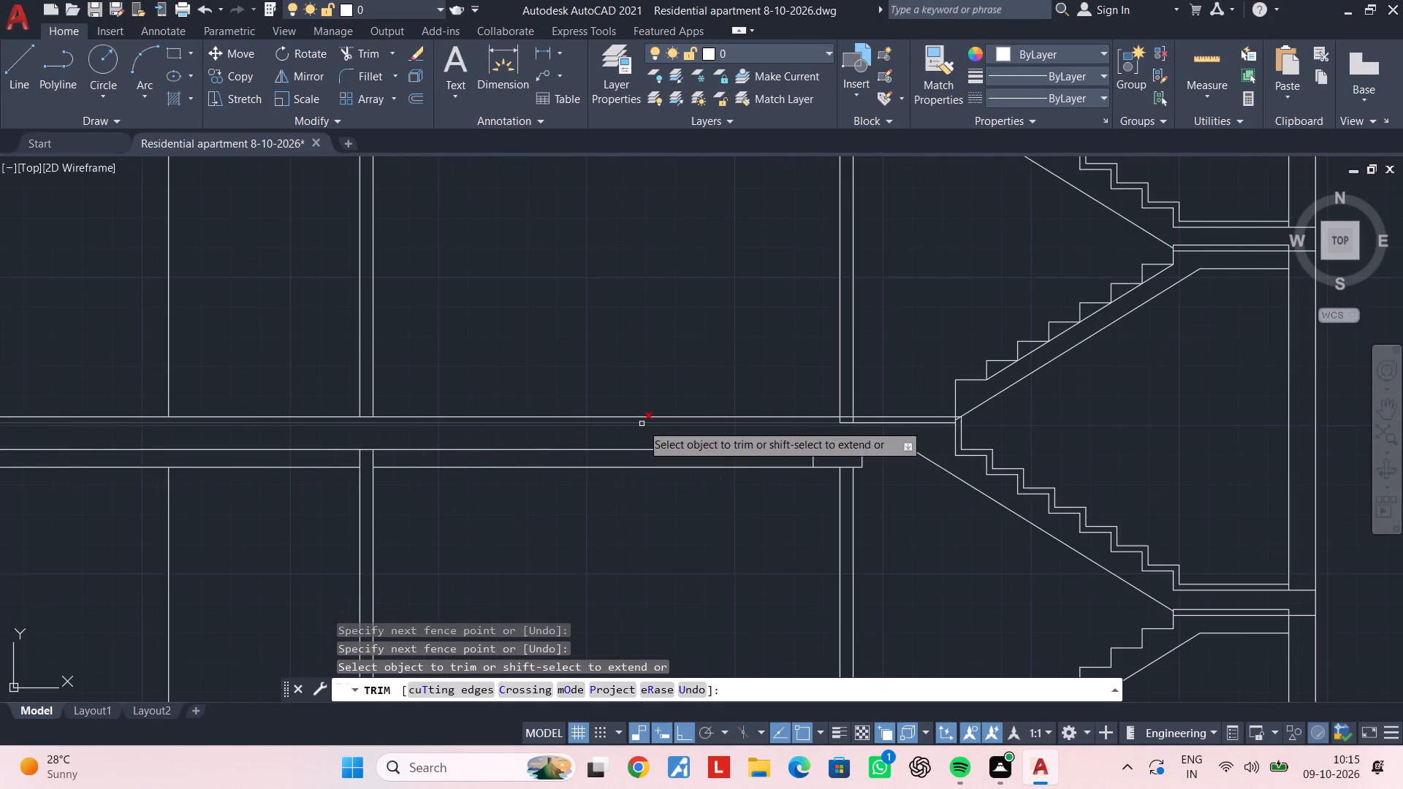
middle_click_drag(553, 432, 246, 432)
scroll(520, 424, "up", 5)
left_click(653, 411)
left_click_drag(287, 413, 305, 414)
Trim all wall lines crossing the 2" finish layer of the floor slab two storeys below the topmost.
scroll(524, 442, "down", 4)
middle_click_drag(571, 457, 625, 351)
scroll(489, 506, "down", 3)
middle_click_drag(492, 506, 535, 392)
scroll(552, 538, "up", 3)
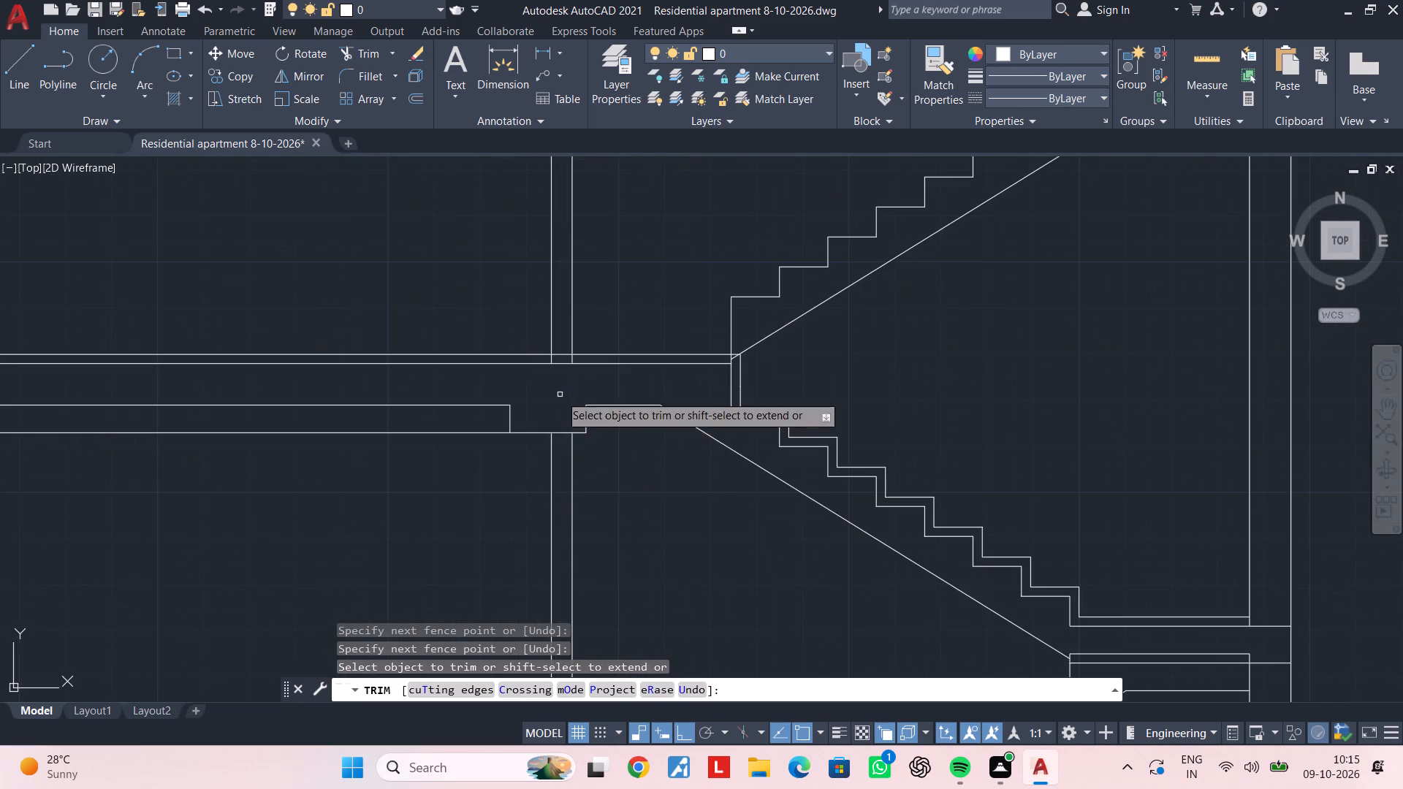
scroll(559, 370, "up", 3)
middle_click_drag(546, 392, 562, 532)
scroll(601, 506, "up", 2)
left_click(664, 446)
left_click(208, 437)
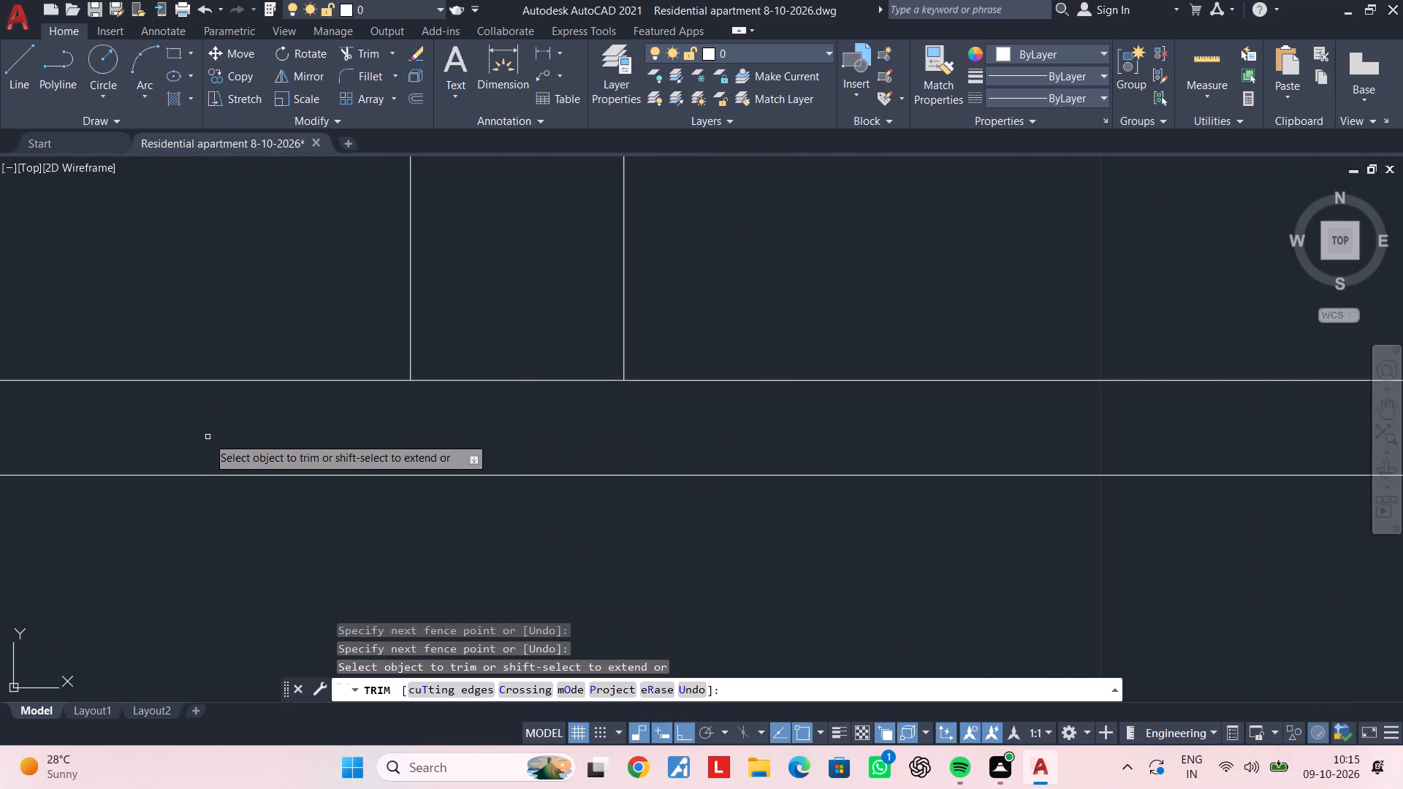
scroll(208, 437, "down", 5)
middle_click_drag(75, 512, 1081, 512)
scroll(555, 447, "up", 3)
left_click(550, 447)
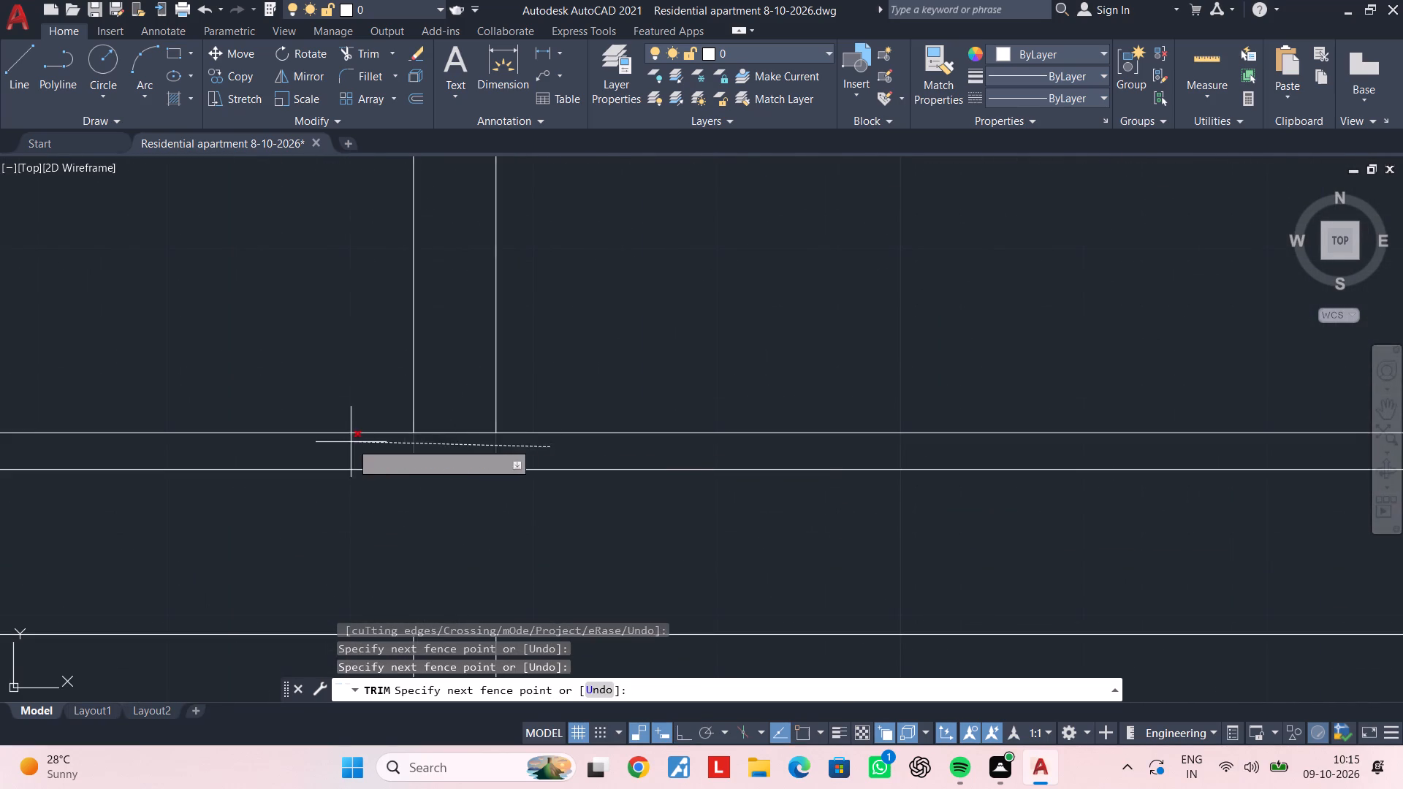
left_click(347, 442)
scroll(349, 456, "down", 2)
middle_click_drag(596, 486, 1214, 490)
middle_click_drag(456, 468, 619, 468)
scroll(706, 467, "up", 3)
left_click(711, 457)
left_click(521, 446)
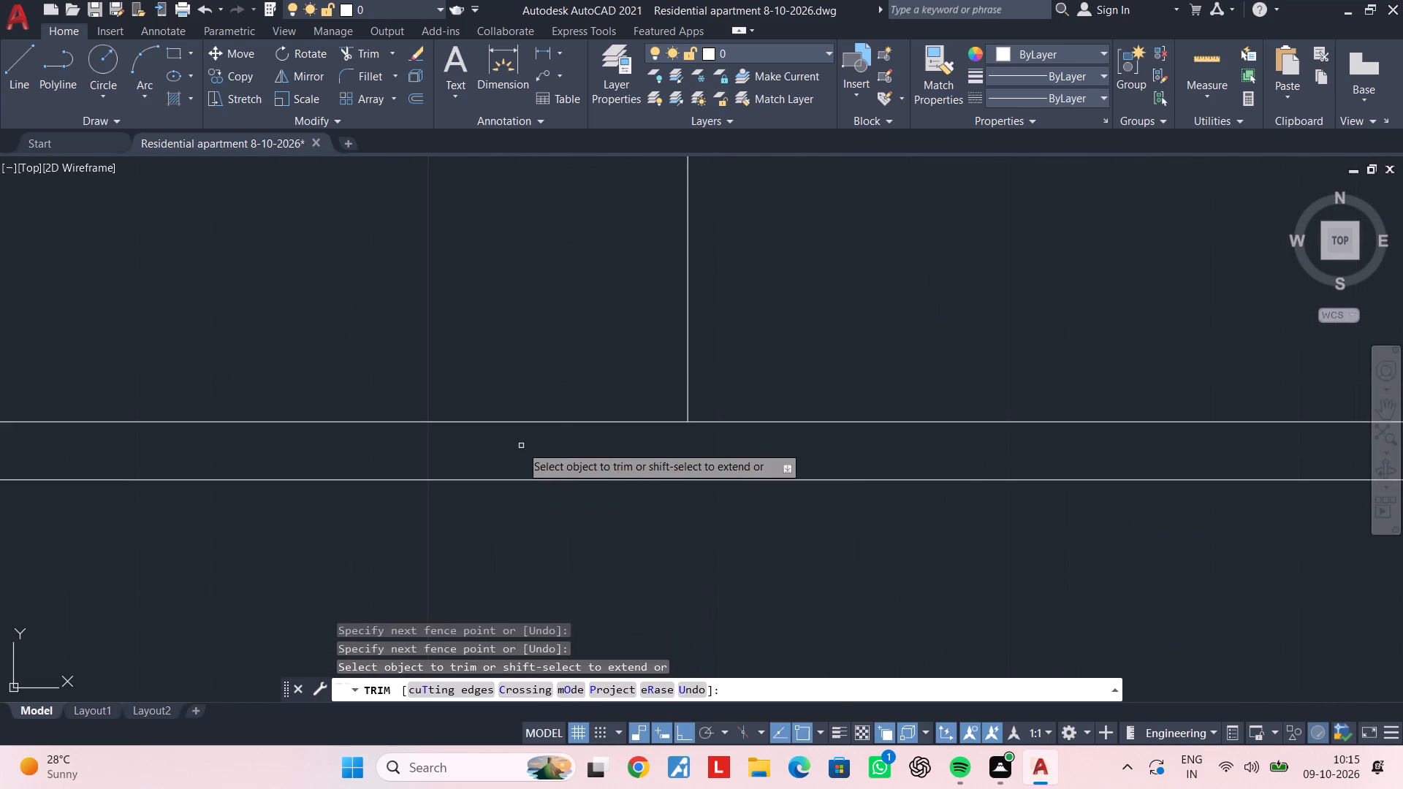
scroll(535, 447, "down", 5)
middle_click_drag(218, 521, 441, 521)
scroll(464, 491, "up", 2)
scroll(626, 422, "up", 3)
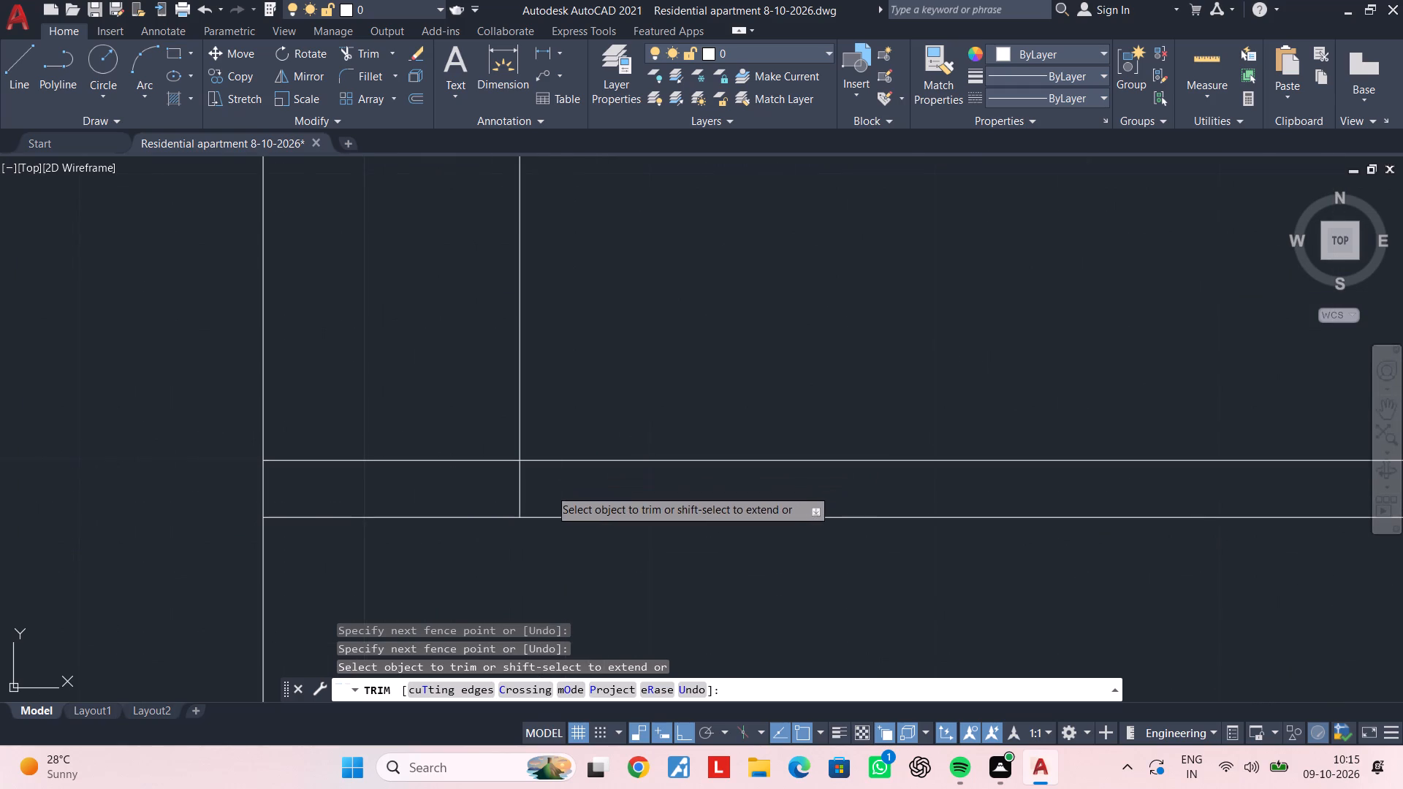
left_click(550, 489)
left_click(425, 483)
scroll(544, 491, "down", 5)
key("Escape")
key("Escape")
key("Escape")
Save the drawing.
scroll(808, 492, "down", 2)
middle_click_drag(804, 492, 419, 460)
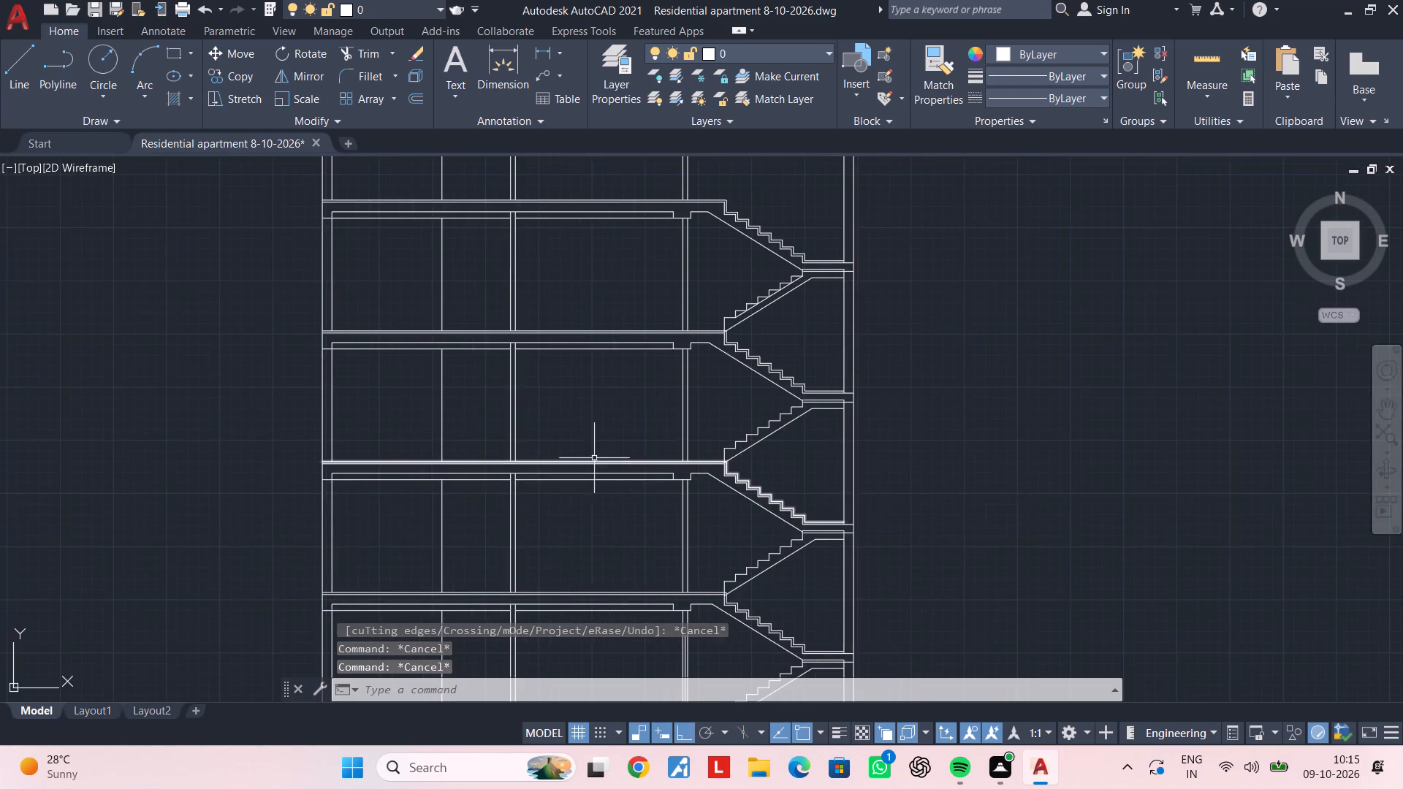
key("Escape")
middle_click_drag(676, 453, 607, 487)
key("Escape")
key("Escape")
middle_click_drag(628, 430, 566, 474)
key("ctrl+s")
key("ctrl+s")
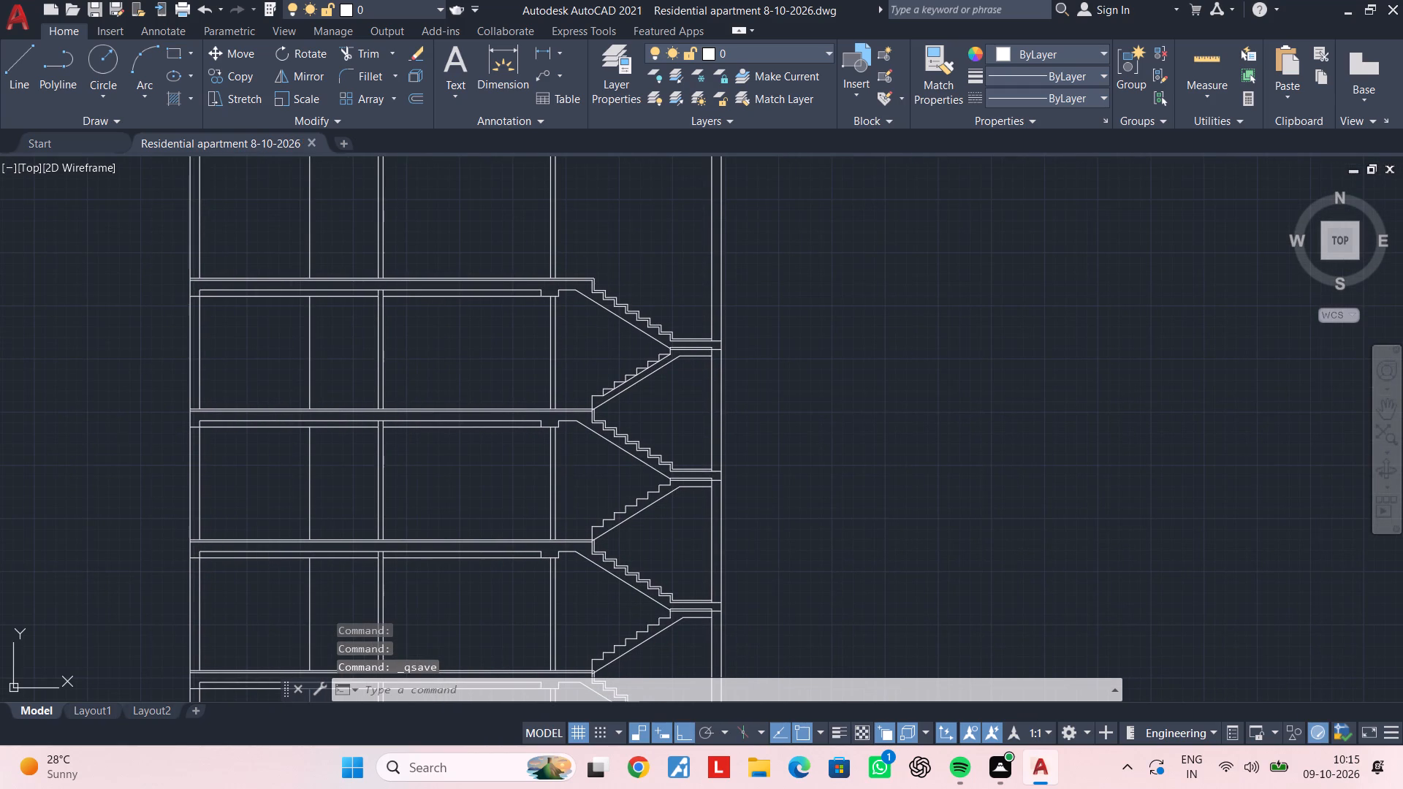
Offset the topmost floor slab's structural top line 9' upward, into the walls of the top storey.
middle_click_drag(579, 416, 598, 617)
middle_click_drag(540, 489, 548, 557)
key("Escape")
key("Escape")
key("Escape")
key("Escape")
key("Escape")
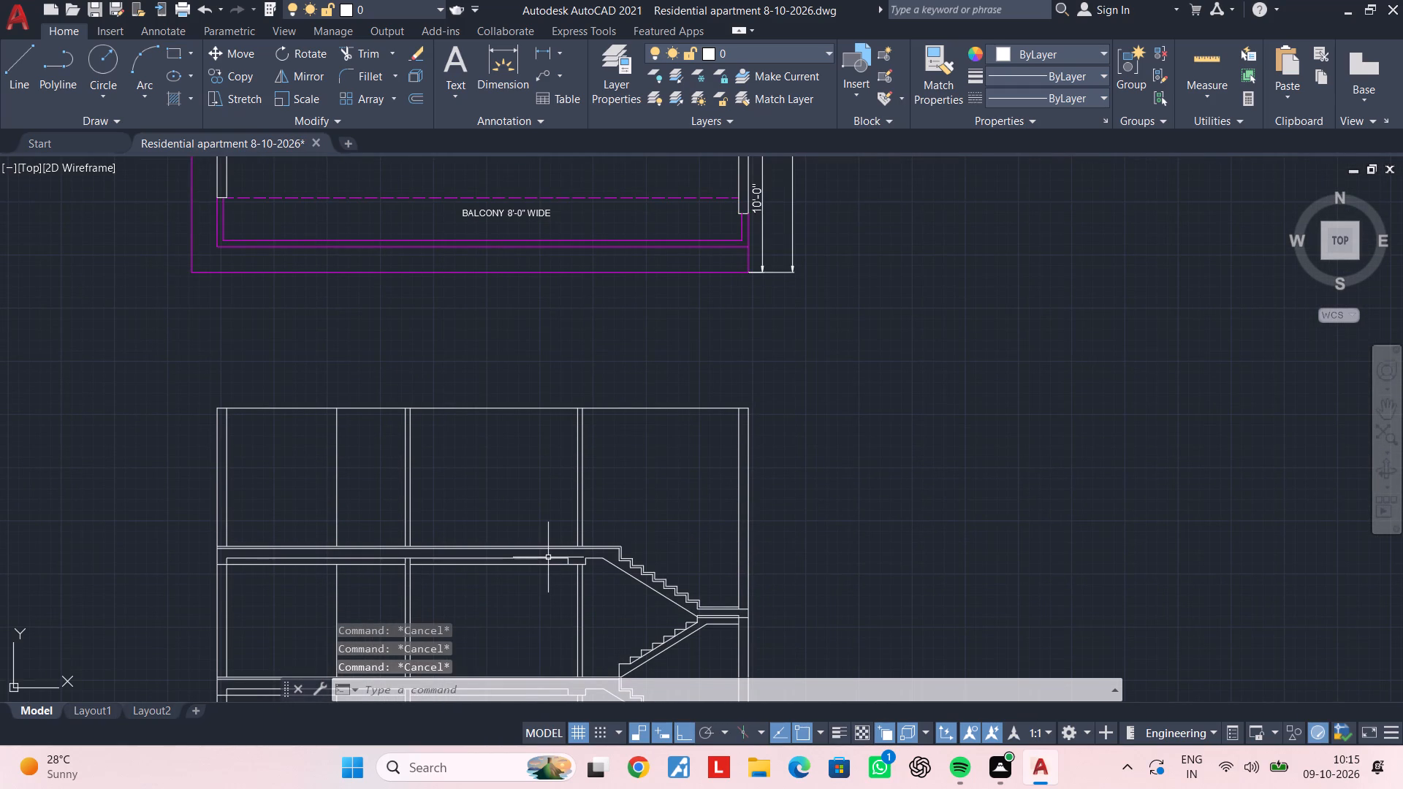
key("Escape")
key("Escape")
key("Escape")
key("Escape")
key("Escape")
key("Escape")
key("Escape")
key("Escape")
type("of 9'")
key("Return")
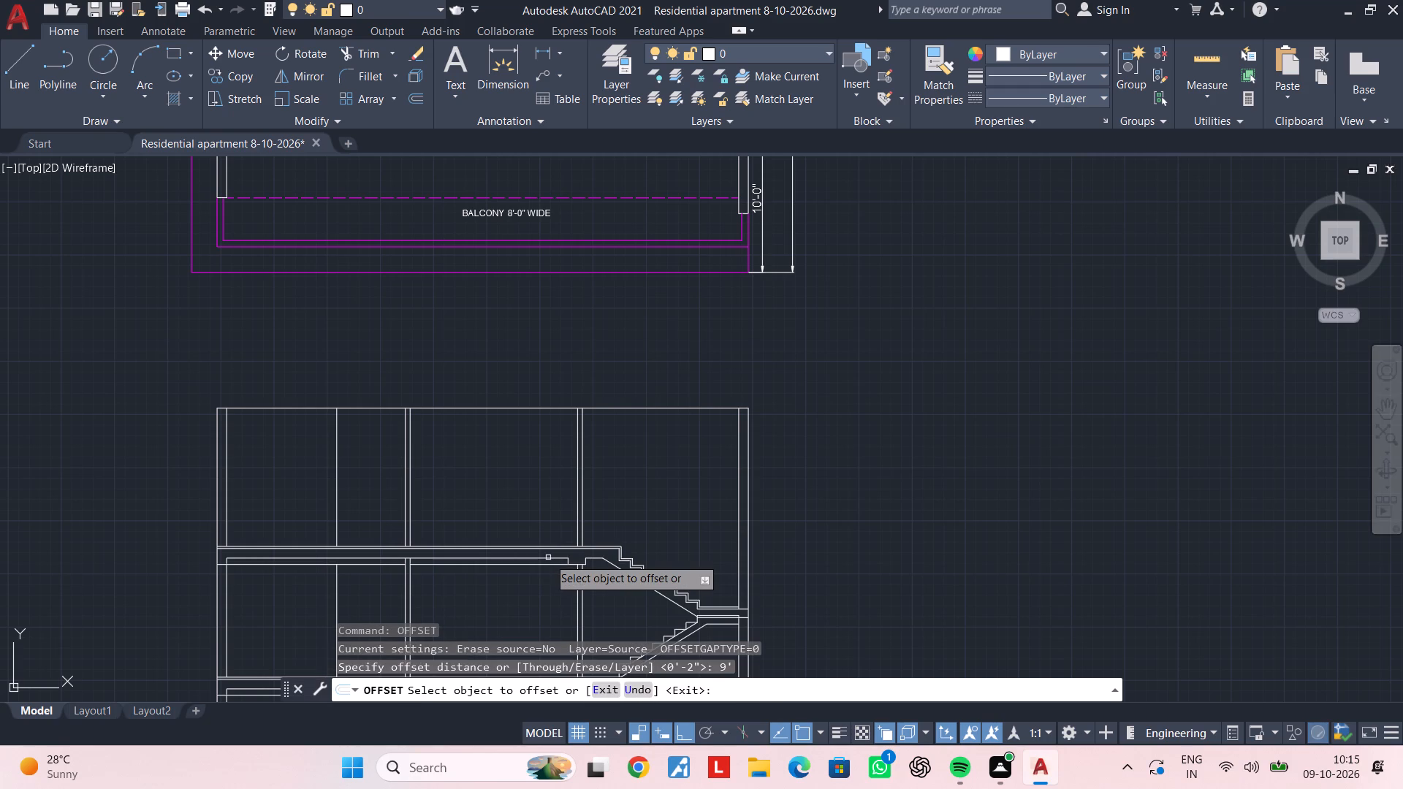
scroll(565, 543, "up", 3)
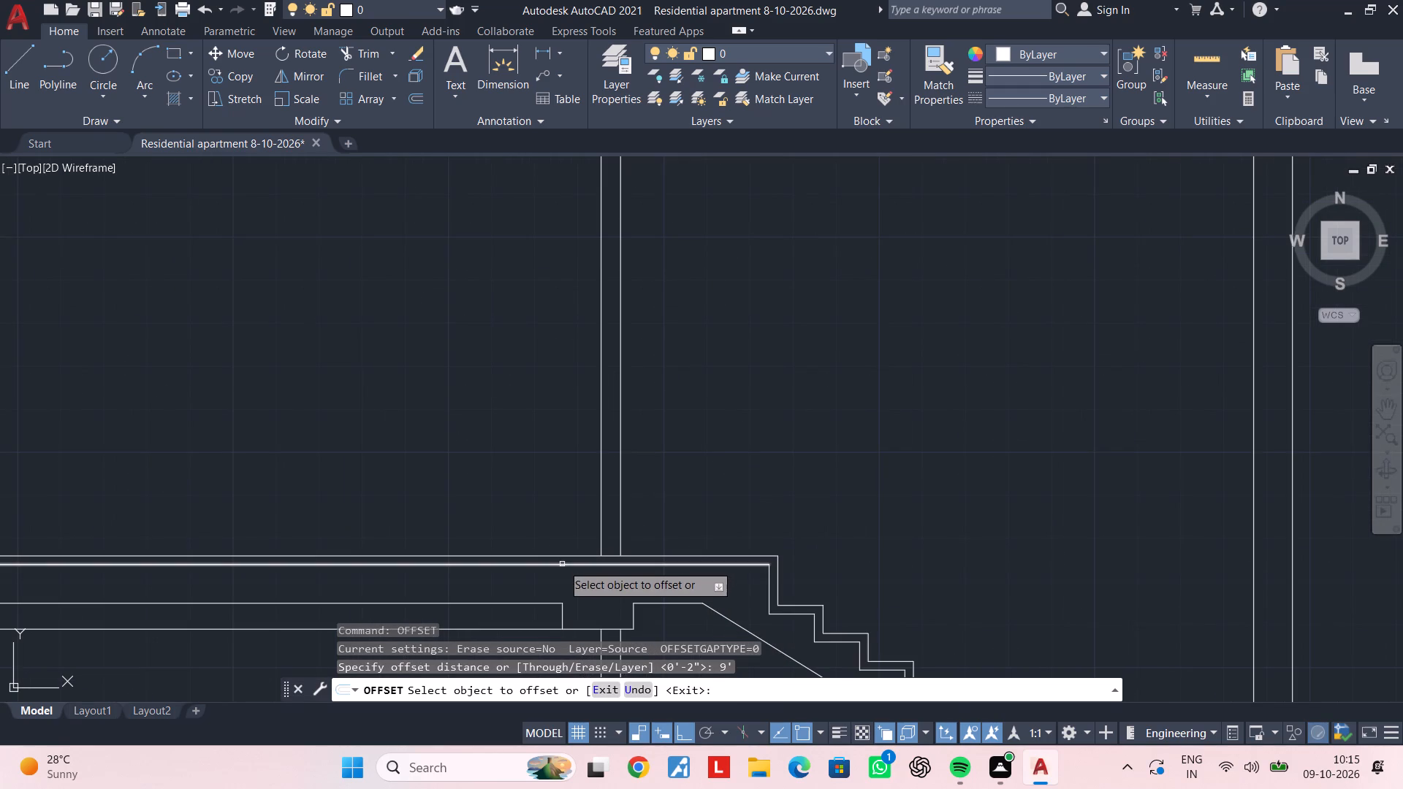
left_click(562, 564)
left_click(543, 321)
Examine the position of the 9' offset line relative to the walls and top outline of the section.
scroll(540, 336, "down", 3)
middle_click_drag(542, 314, 553, 410)
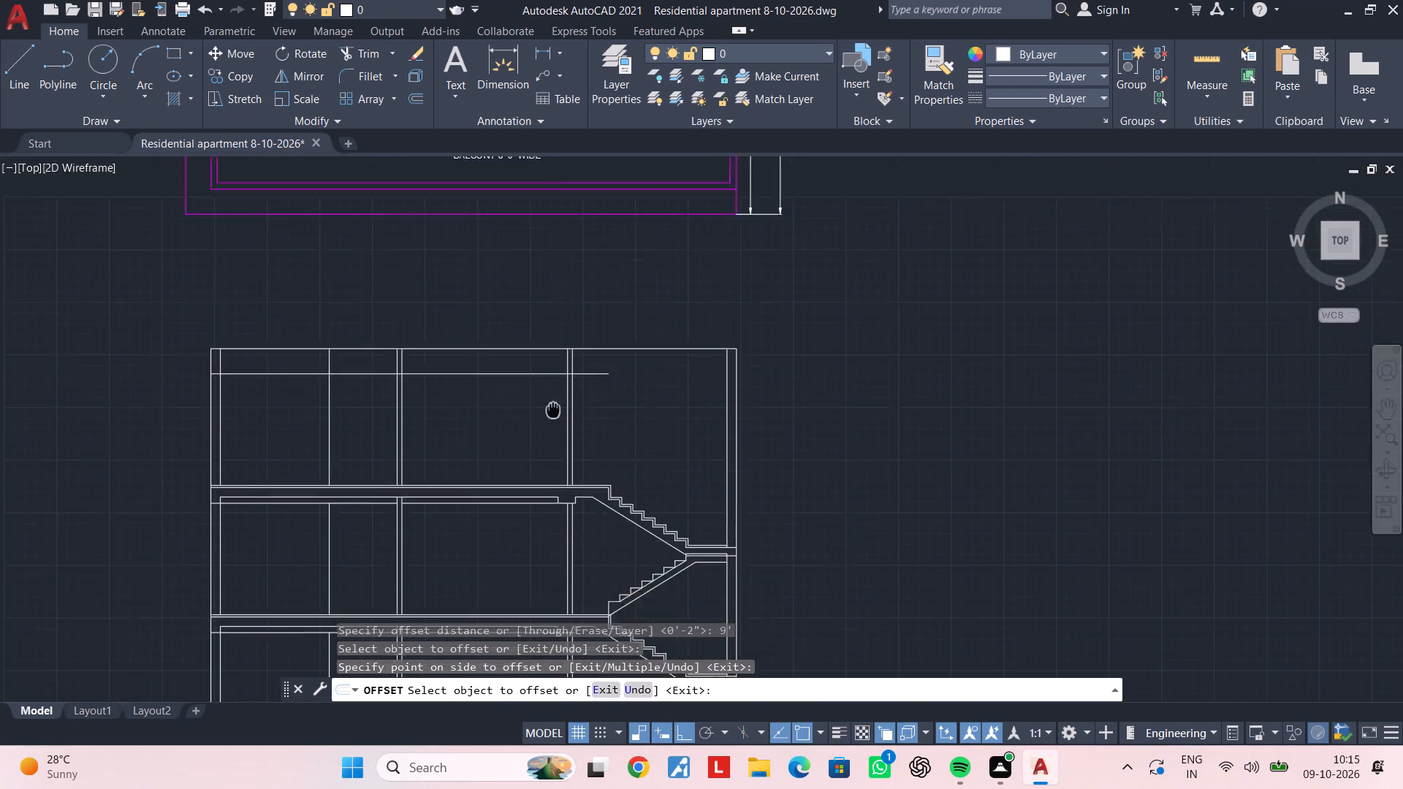
middle_click_drag(553, 410, 553, 479)
scroll(548, 466, "up", 2)
middle_click_drag(529, 458, 664, 458)
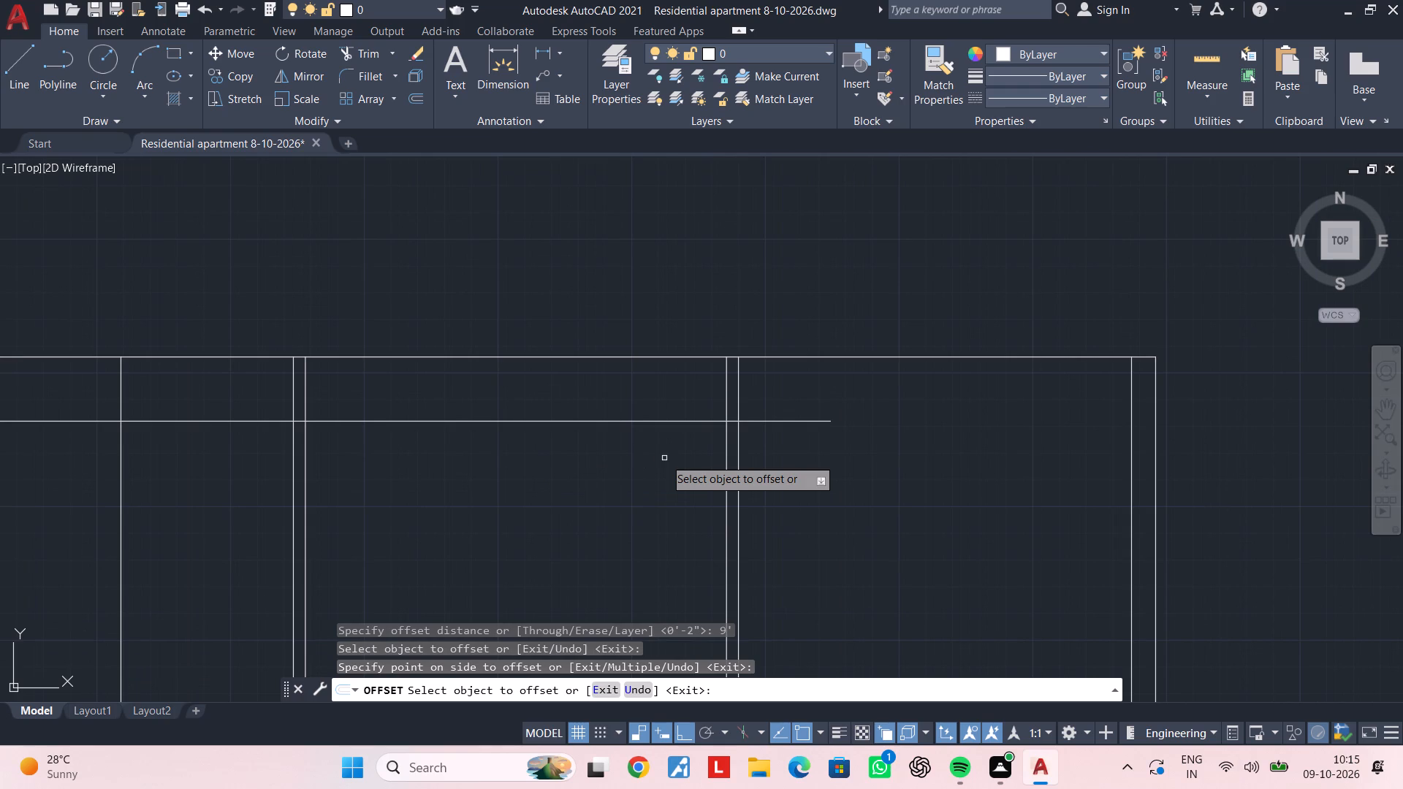
middle_click_drag(664, 452, 628, 486)
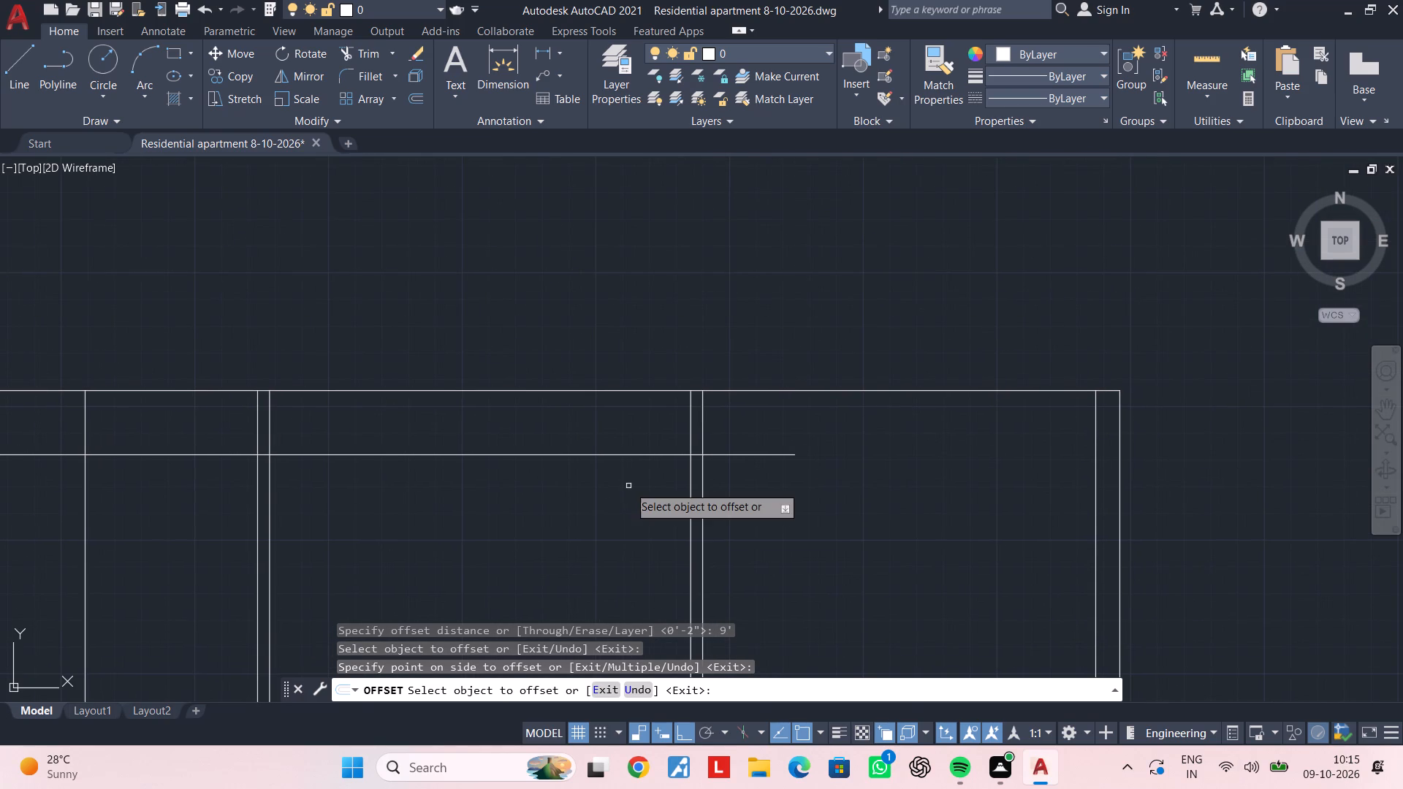
scroll(628, 486, "down", 1)
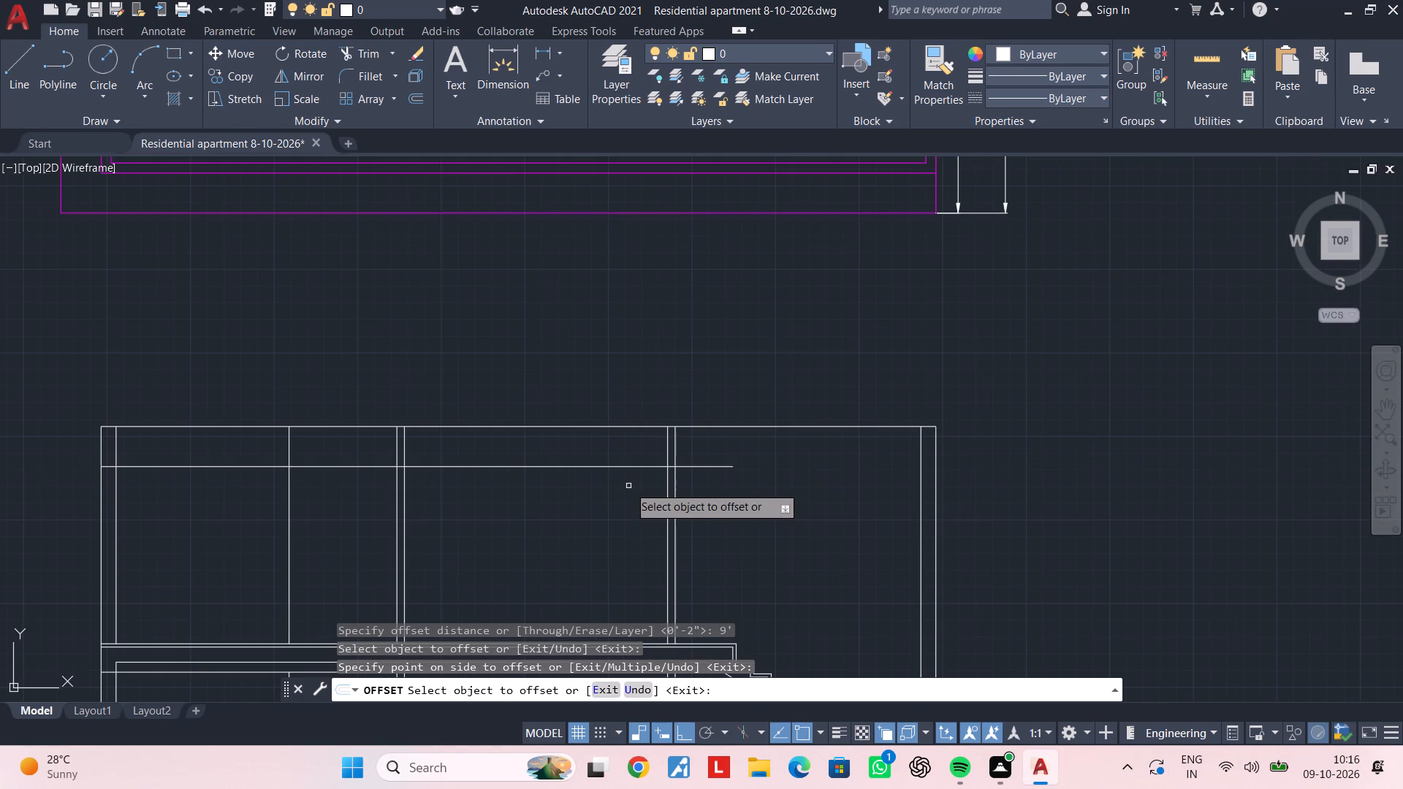
scroll(628, 486, "up", 1)
middle_click_drag(629, 479, 580, 505)
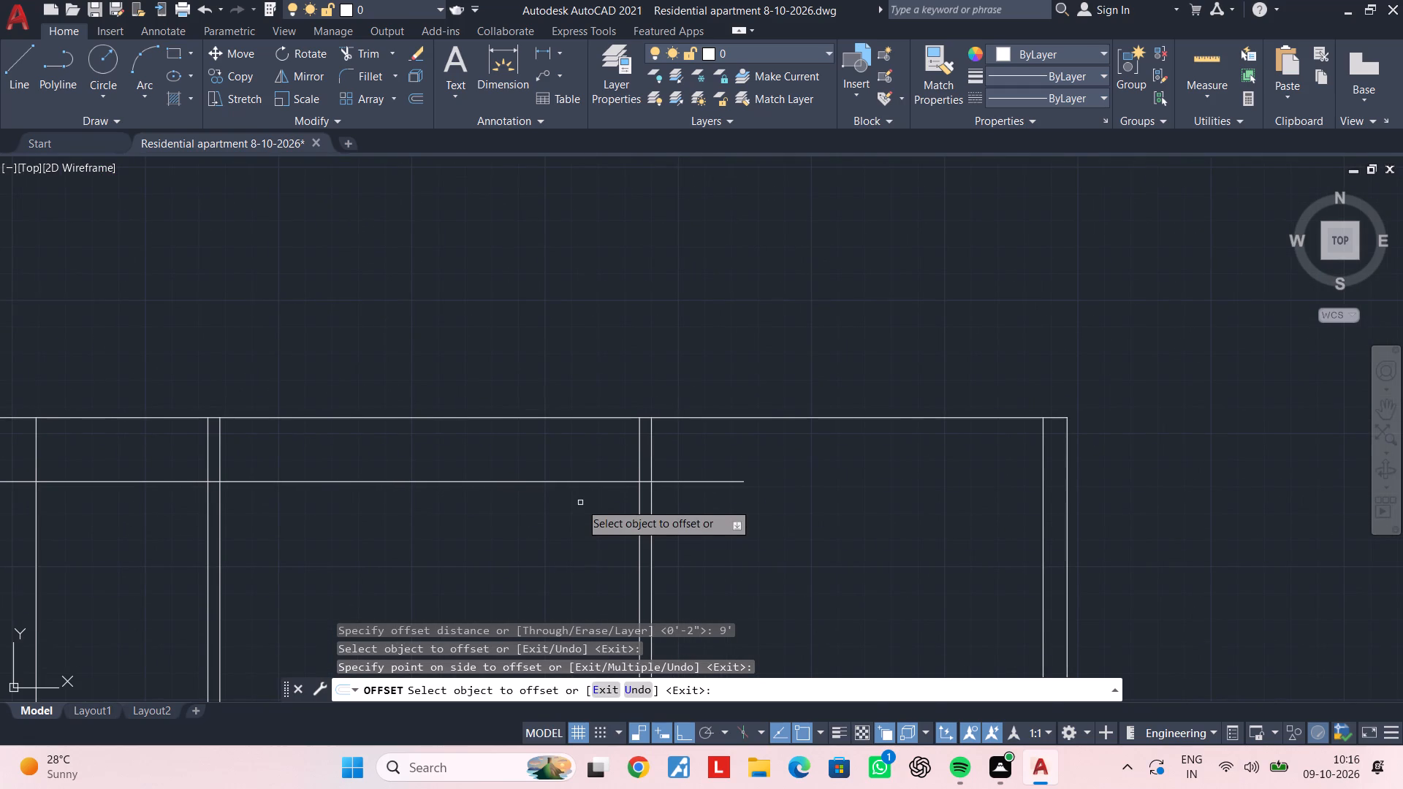
Offset the 9' line in the top storey 9" upward to form the roof slab's thickness.
key("Escape")
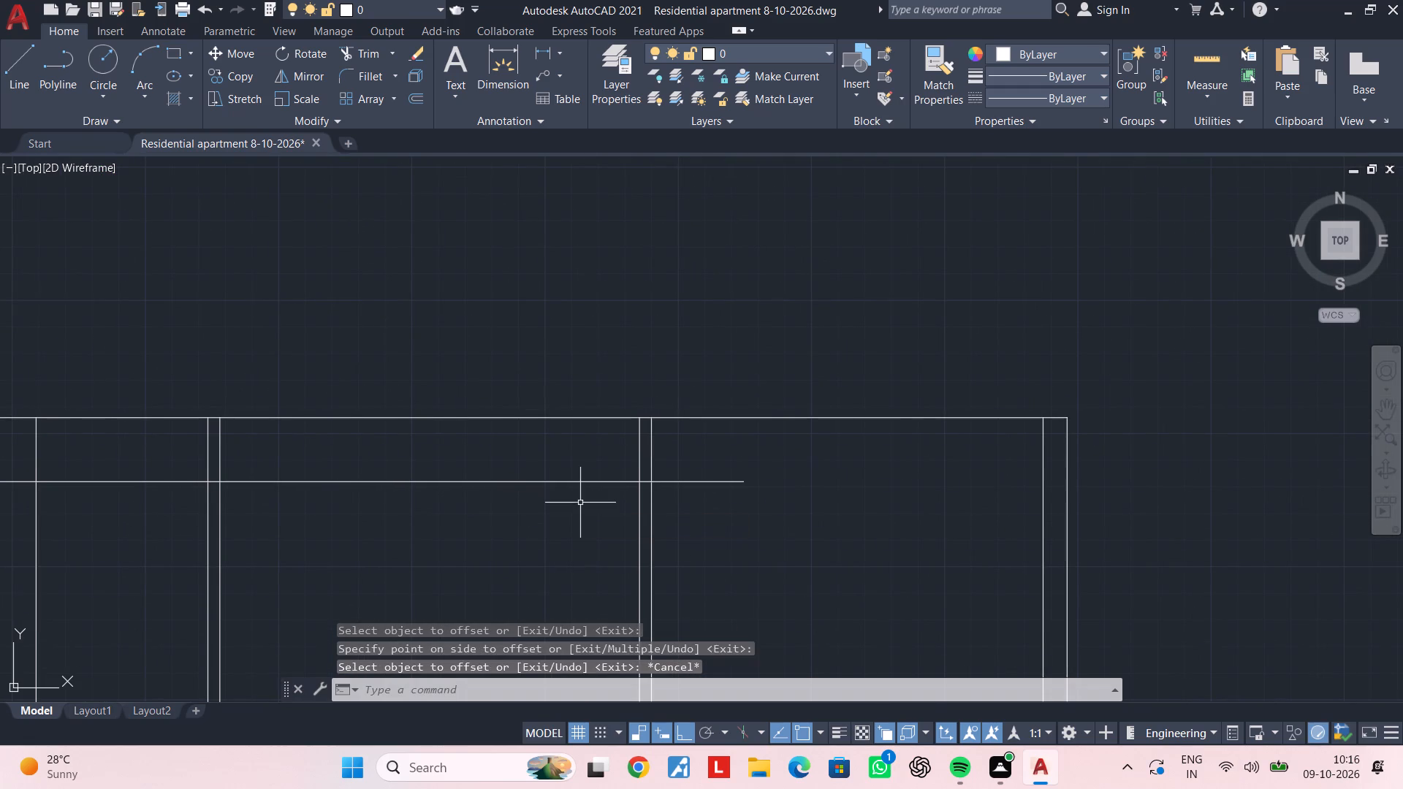
key("Escape")
key("Escape")
key("Escape")
key("Escape")
key("Escape")
type("of 9\"")
key("Return")
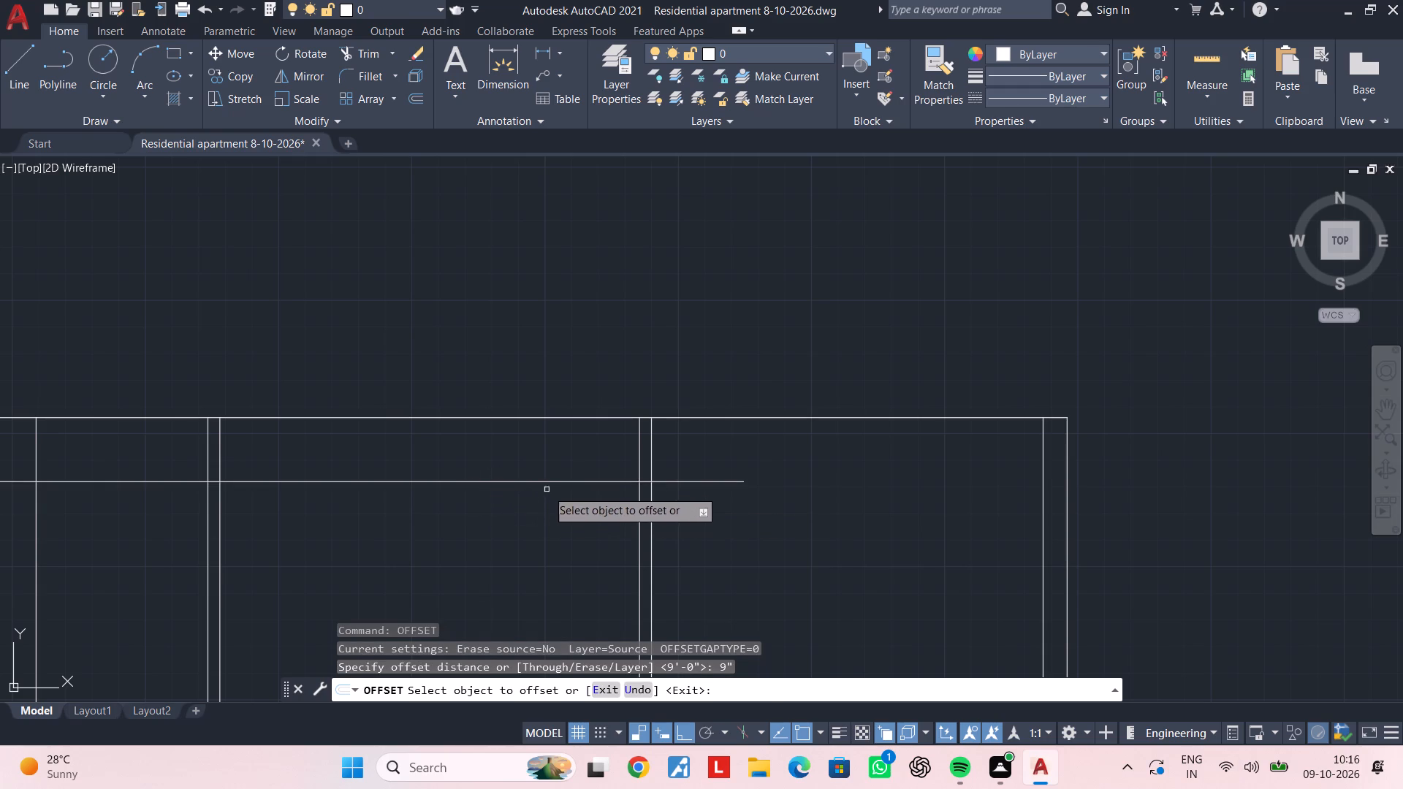
left_click(552, 479)
left_click(552, 480)
left_click(558, 463)
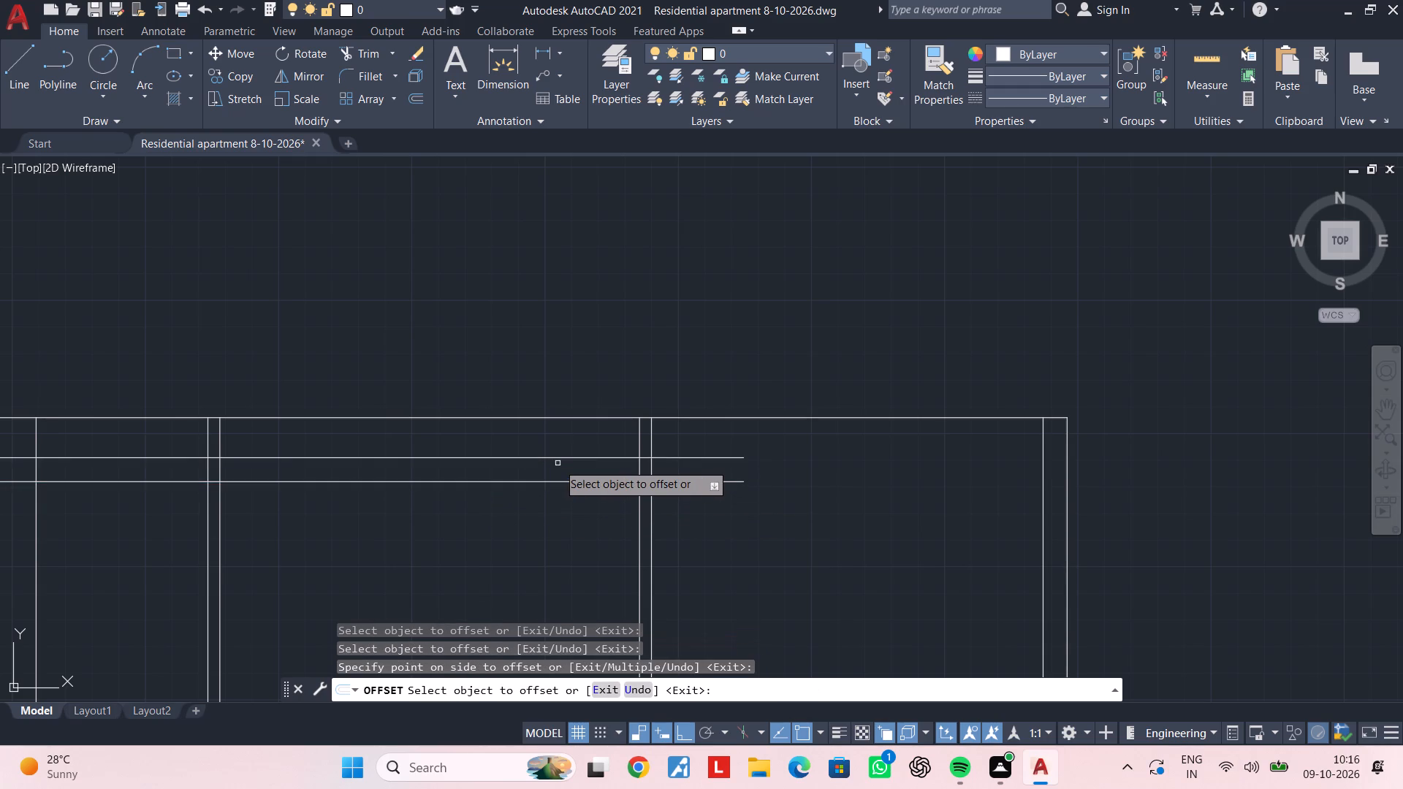
key("Escape")
key("Escape")
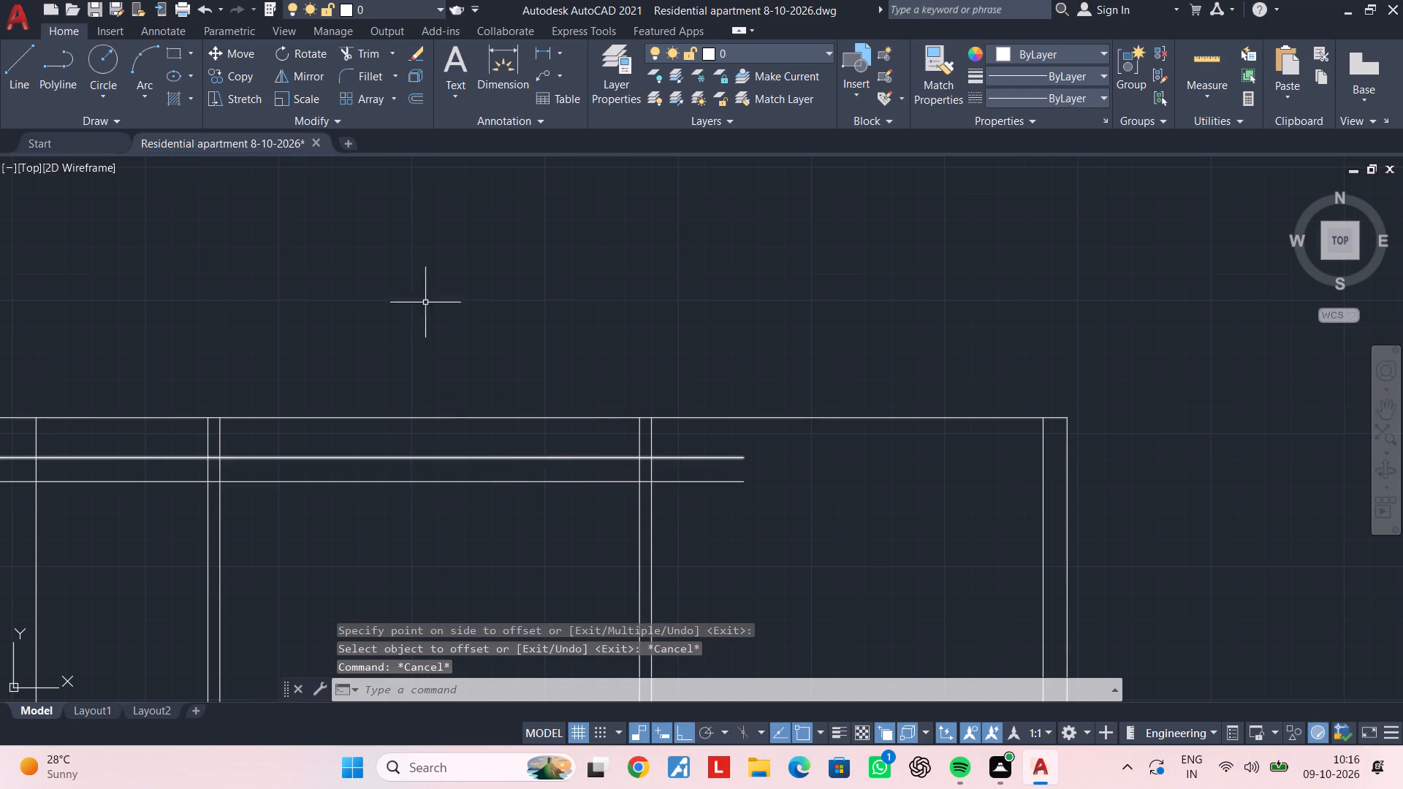
Measure the vertical gap between the section's top outline and the roof slab's upper line.
left_click(536, 50)
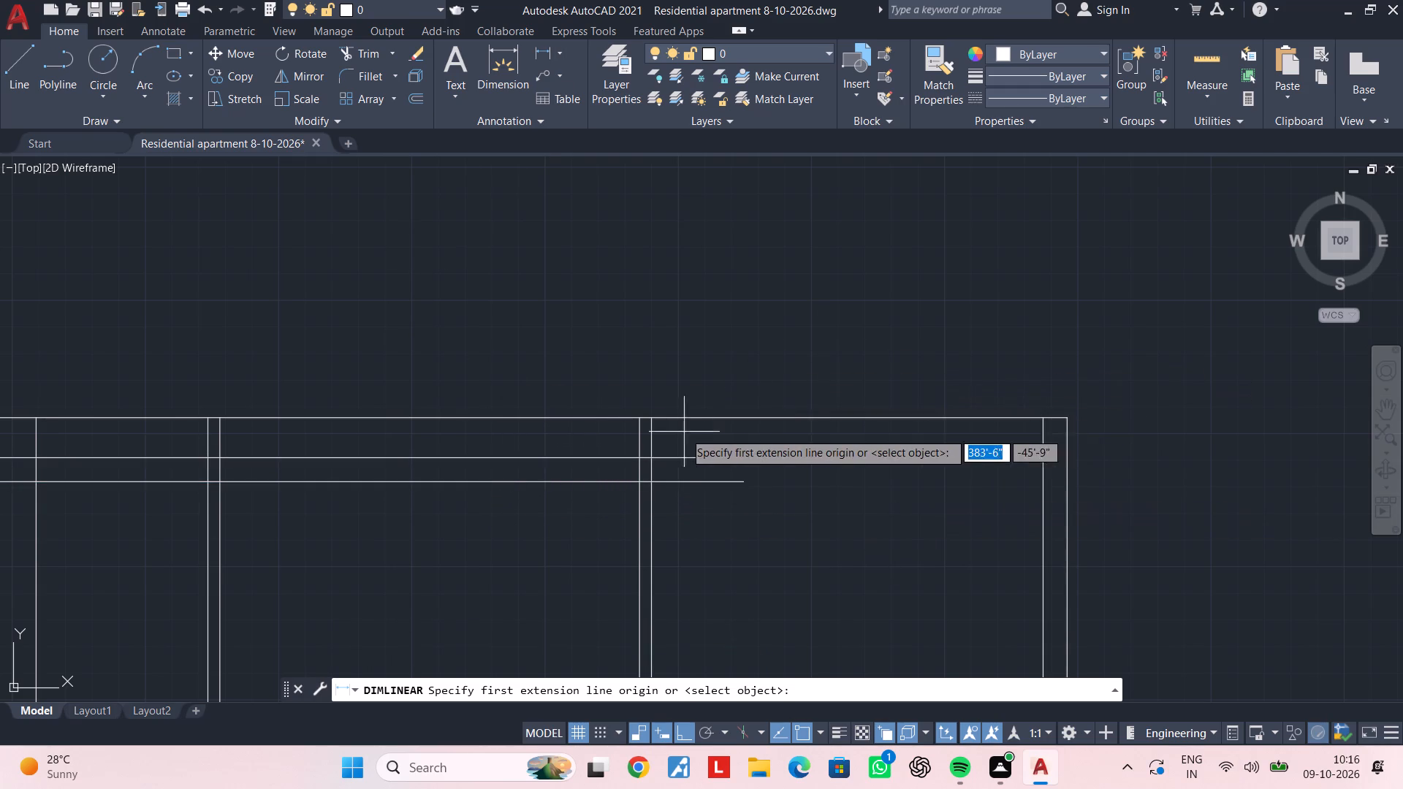
scroll(654, 428, "up", 1)
left_click(626, 408)
left_click(628, 470)
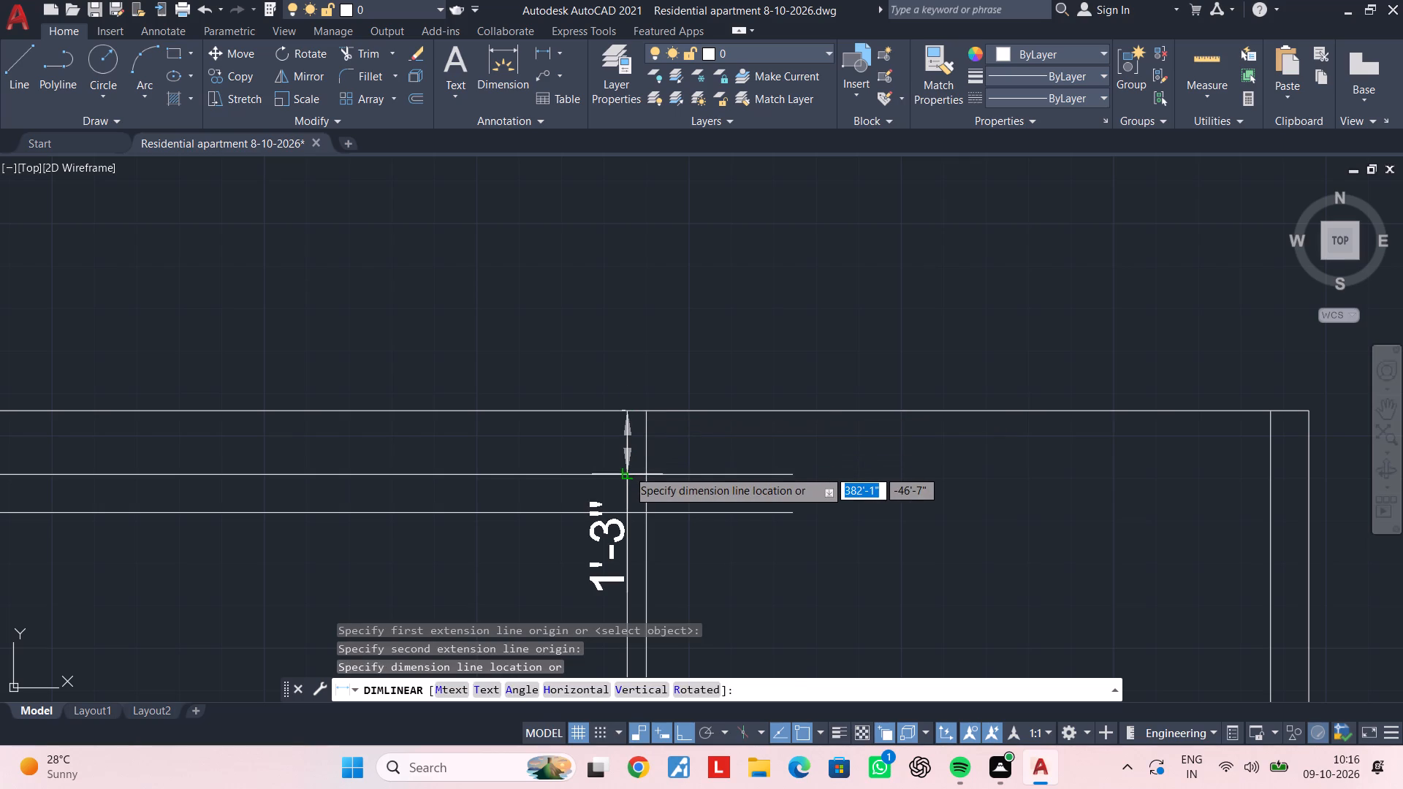
key("Escape")
key("Escape")
key("Escape")
Delete the section's horizontal top outline above the roof slab lines.
left_click(588, 442)
left_click(577, 395)
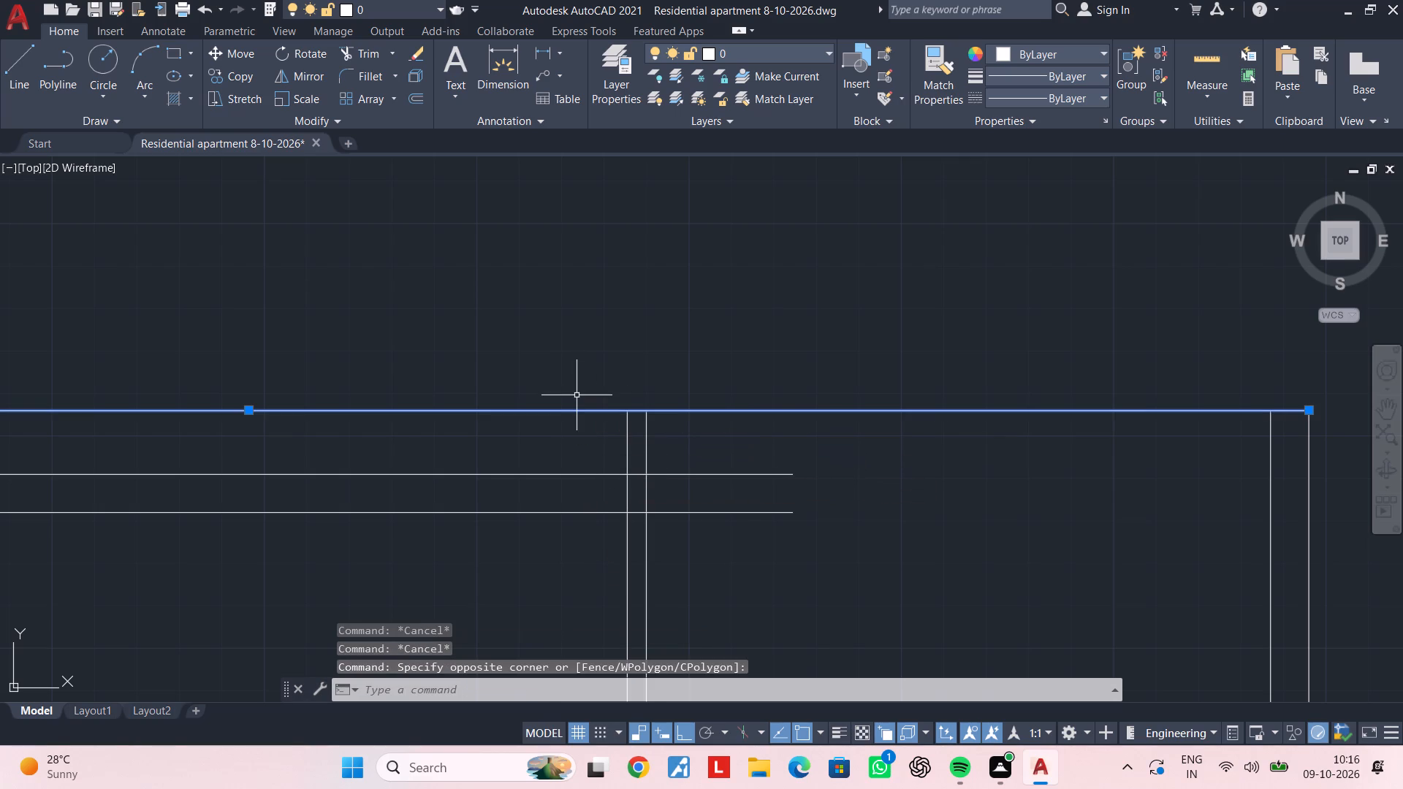
key("Delete")
key("Escape")
Offset the roof slab's upper line 1'6" upward as the parapet top.
scroll(590, 395, "down", 3)
middle_click_drag(498, 432, 655, 472)
key("Escape")
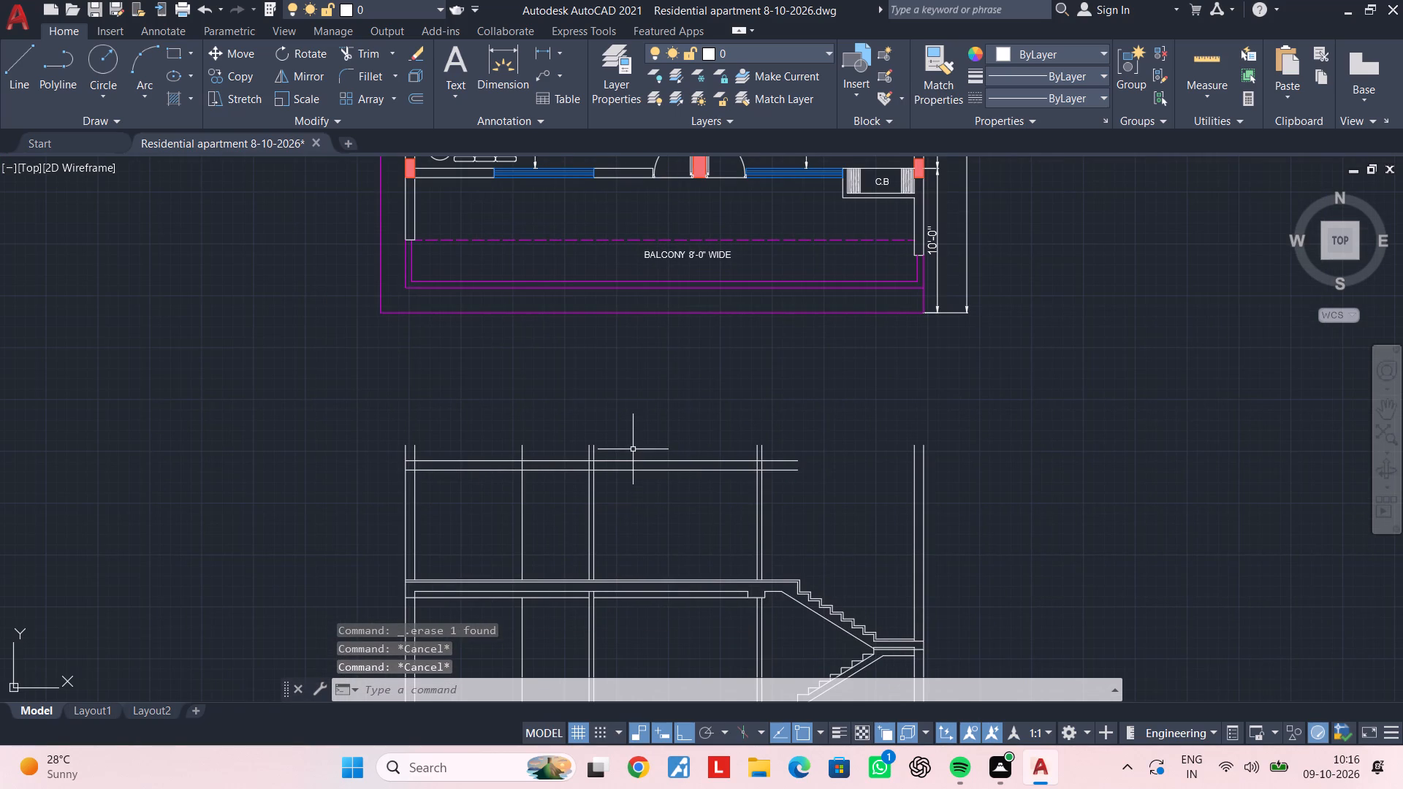
key("Escape")
type("of 1'")
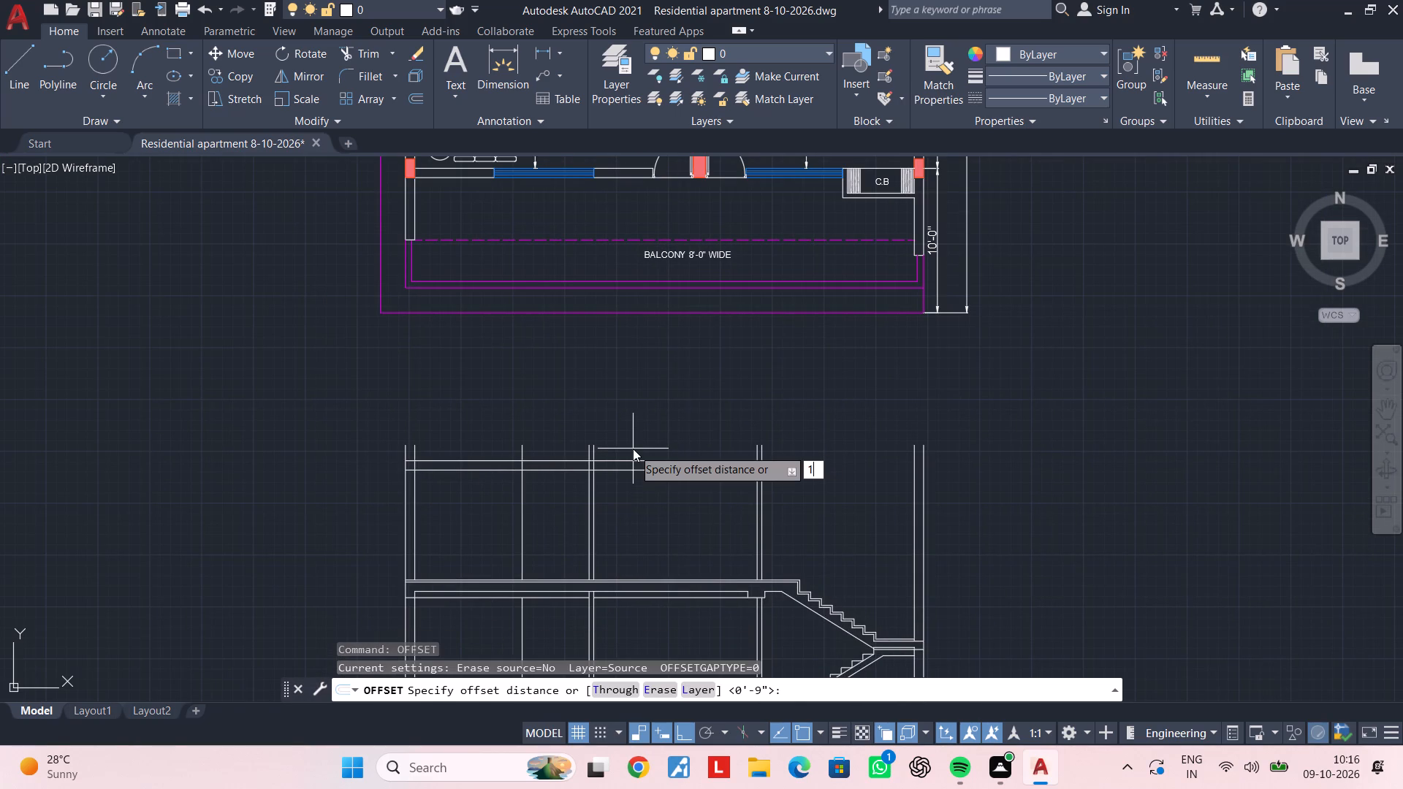
type("6\"")
key("Return")
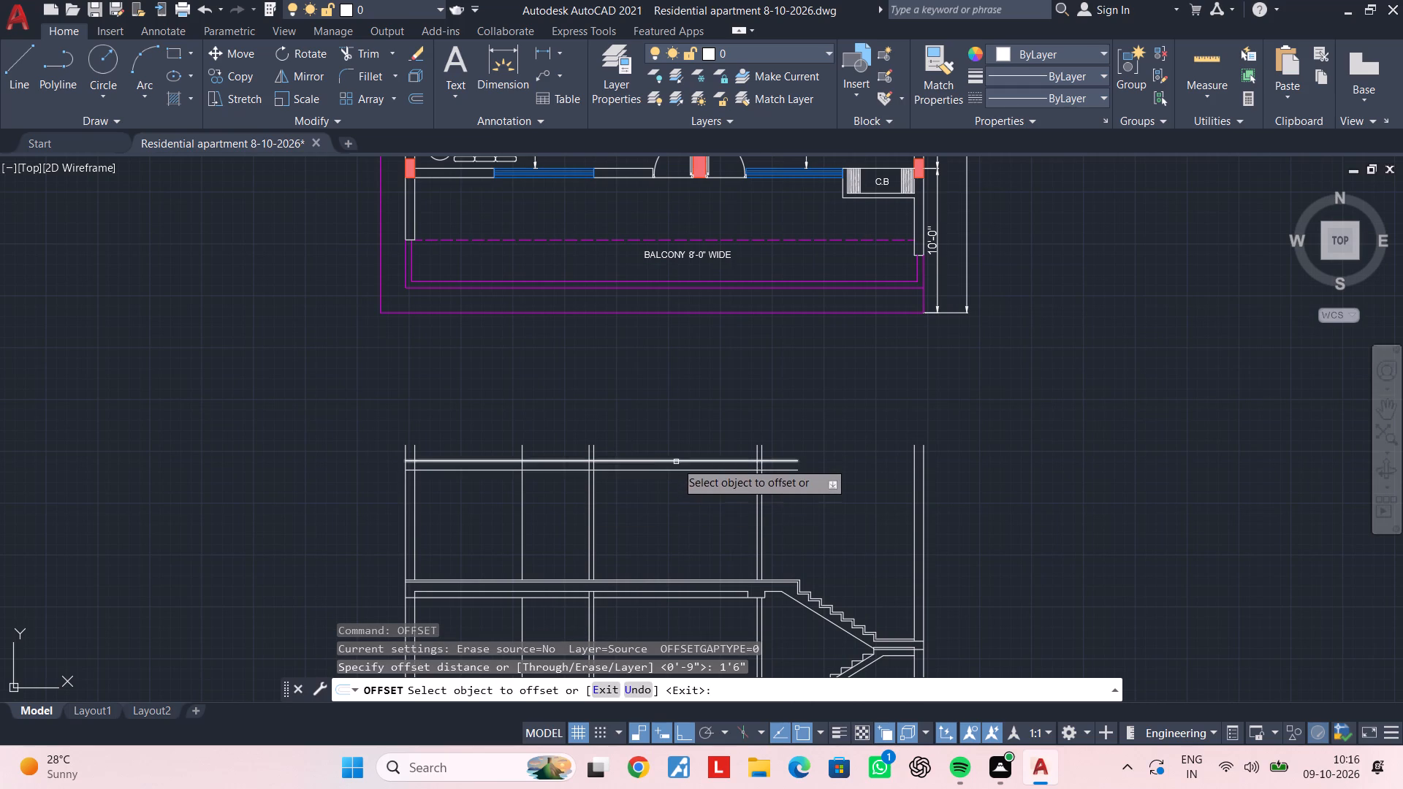
left_click(676, 462)
left_click(674, 412)
key("Escape")
key("Escape")
Stretch the stair-side end of the new top line about 13'-5" horizontally, past the outer stair wall.
scroll(753, 457, "up", 1)
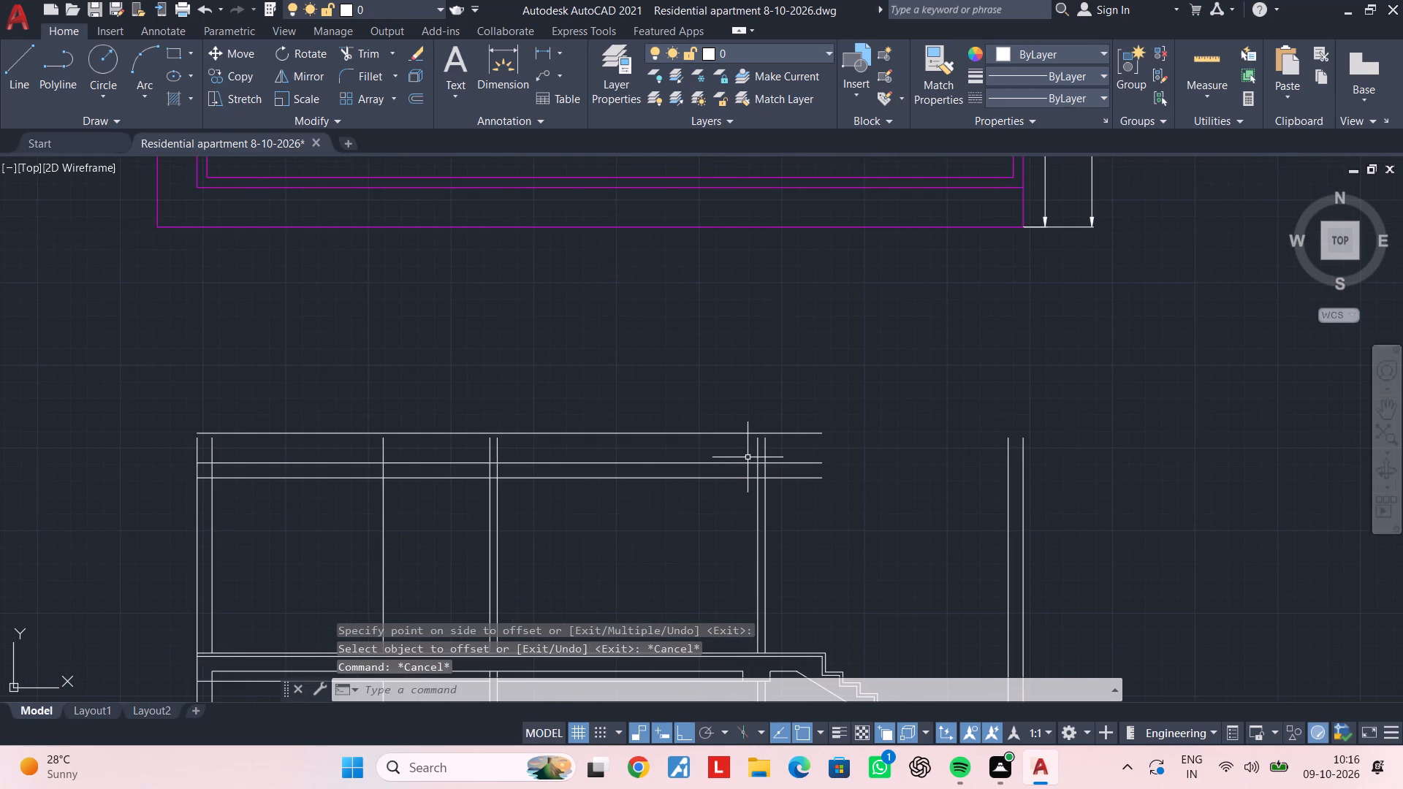
middle_click_drag(752, 457, 574, 435)
key("Escape")
key("Escape")
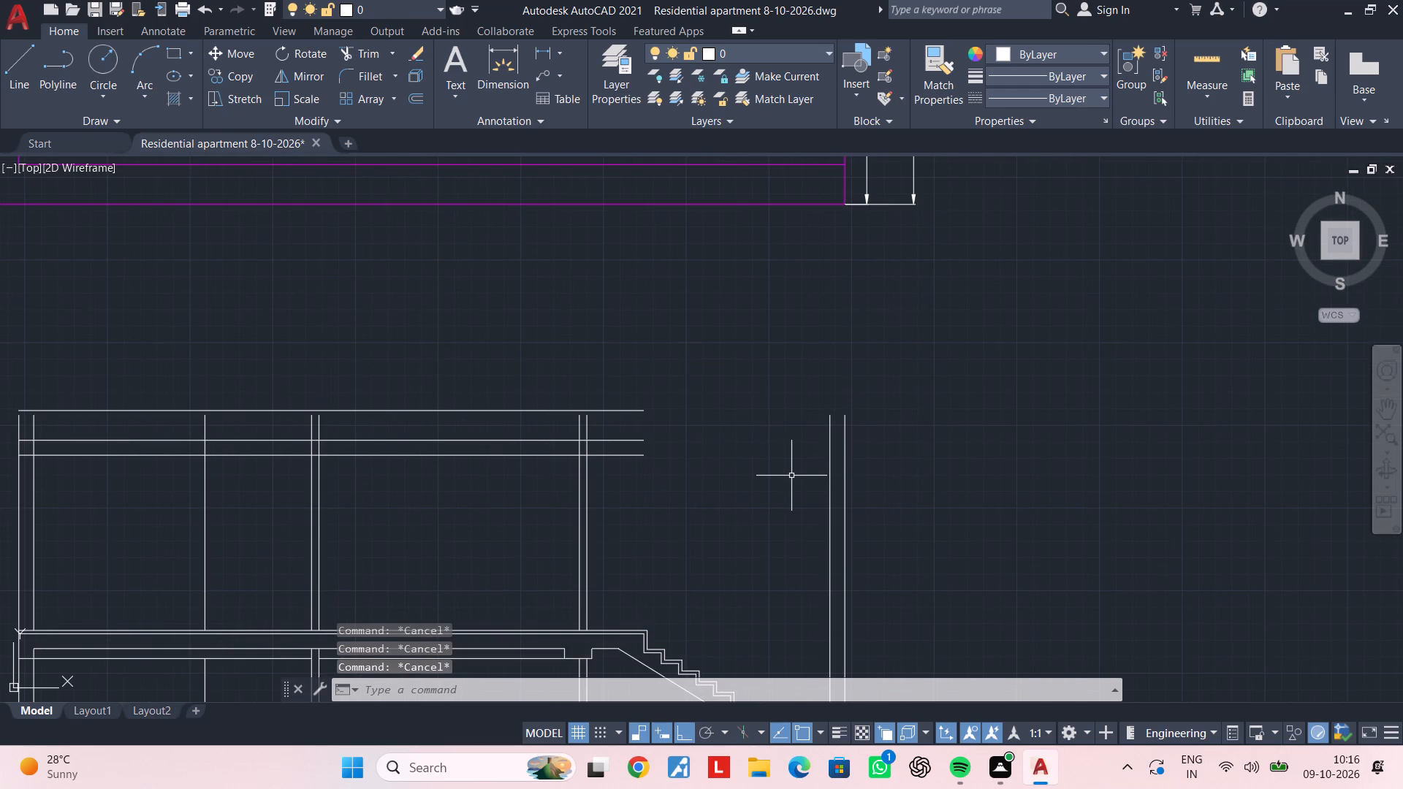
left_click(631, 408)
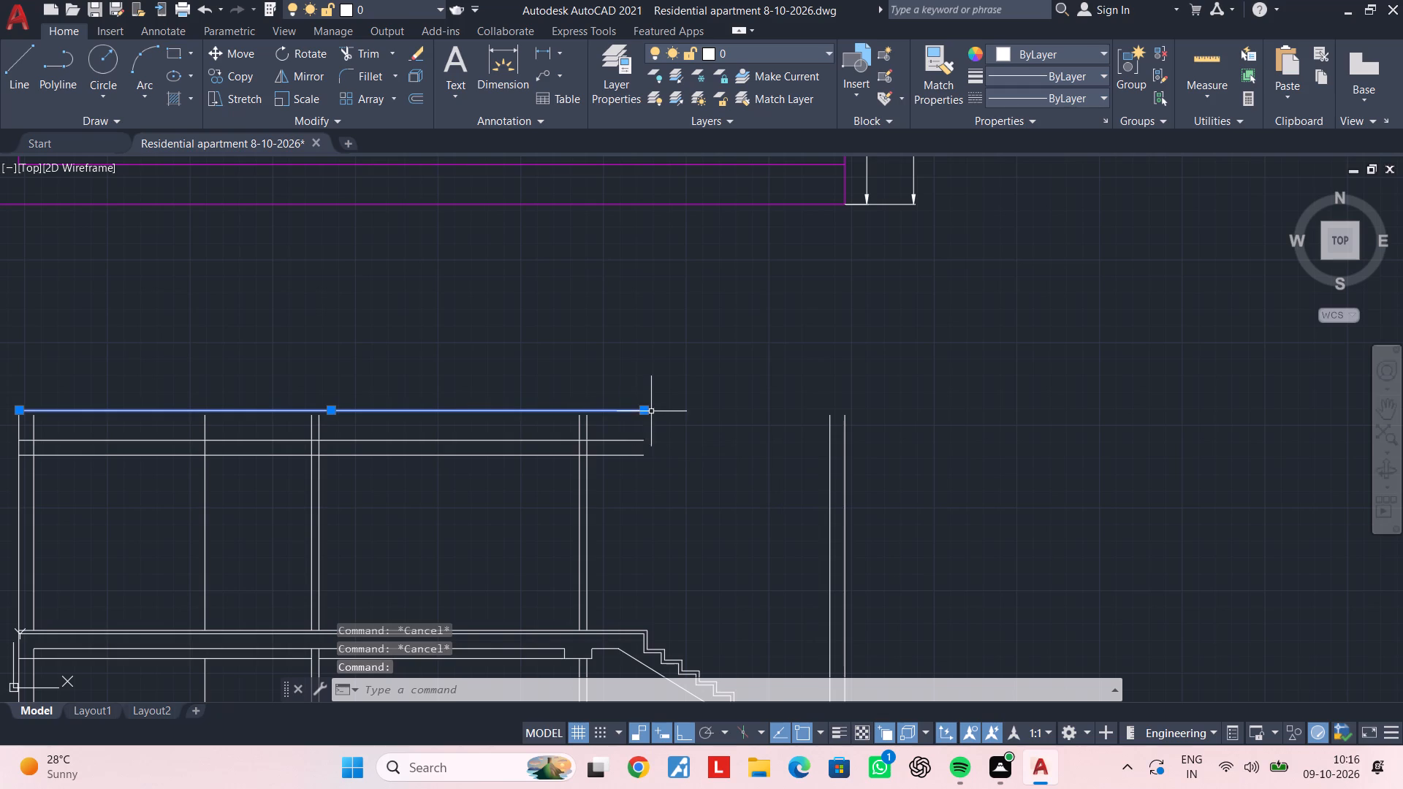
left_click(645, 411)
left_click(910, 412)
key("Escape")
key("Escape")
key("Escape")
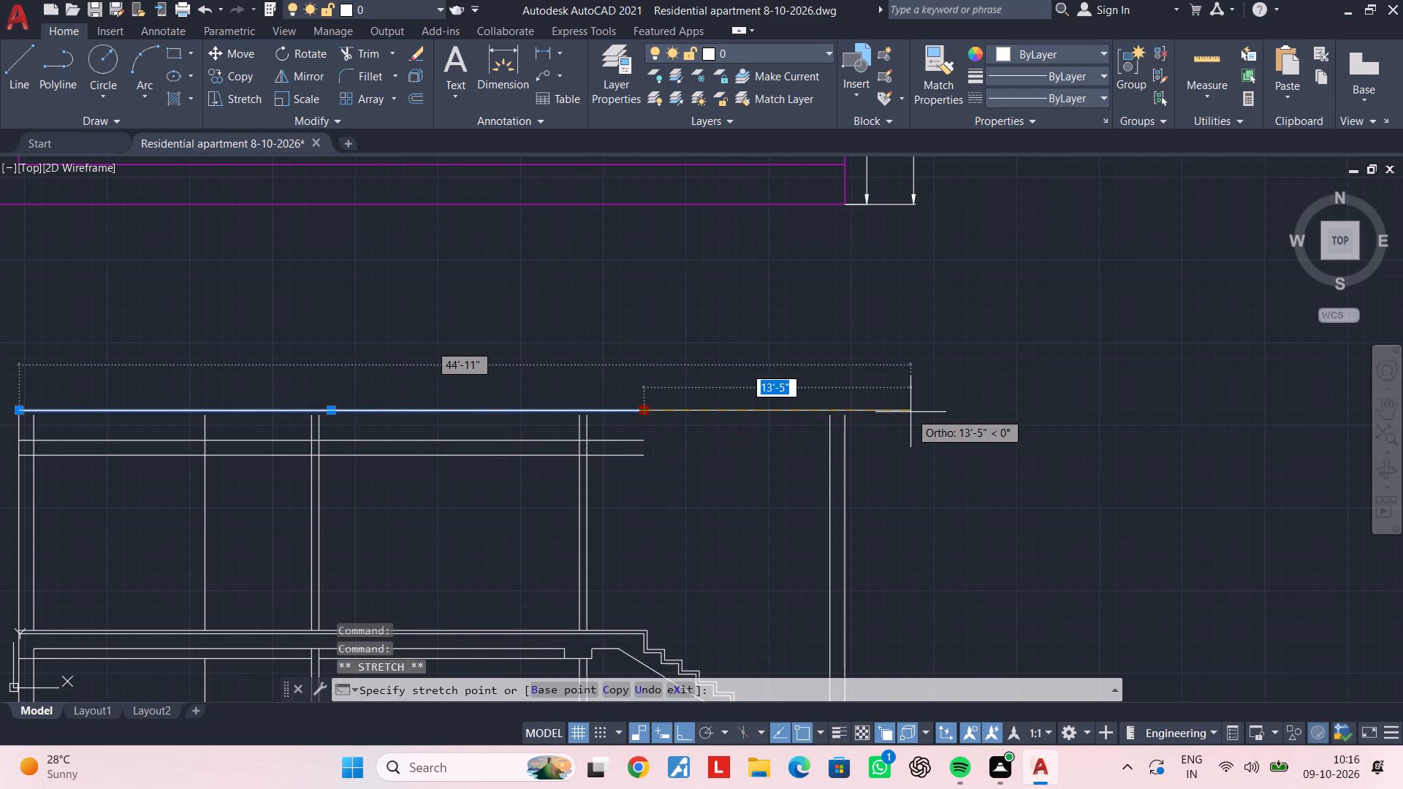
key("Escape")
key("Escape")
key("Escape")
Extend the outer stair wall's two lines and the inner stair wall's two lines up to the new top line.
key("e")
type("x")
key("space")
left_click(878, 427)
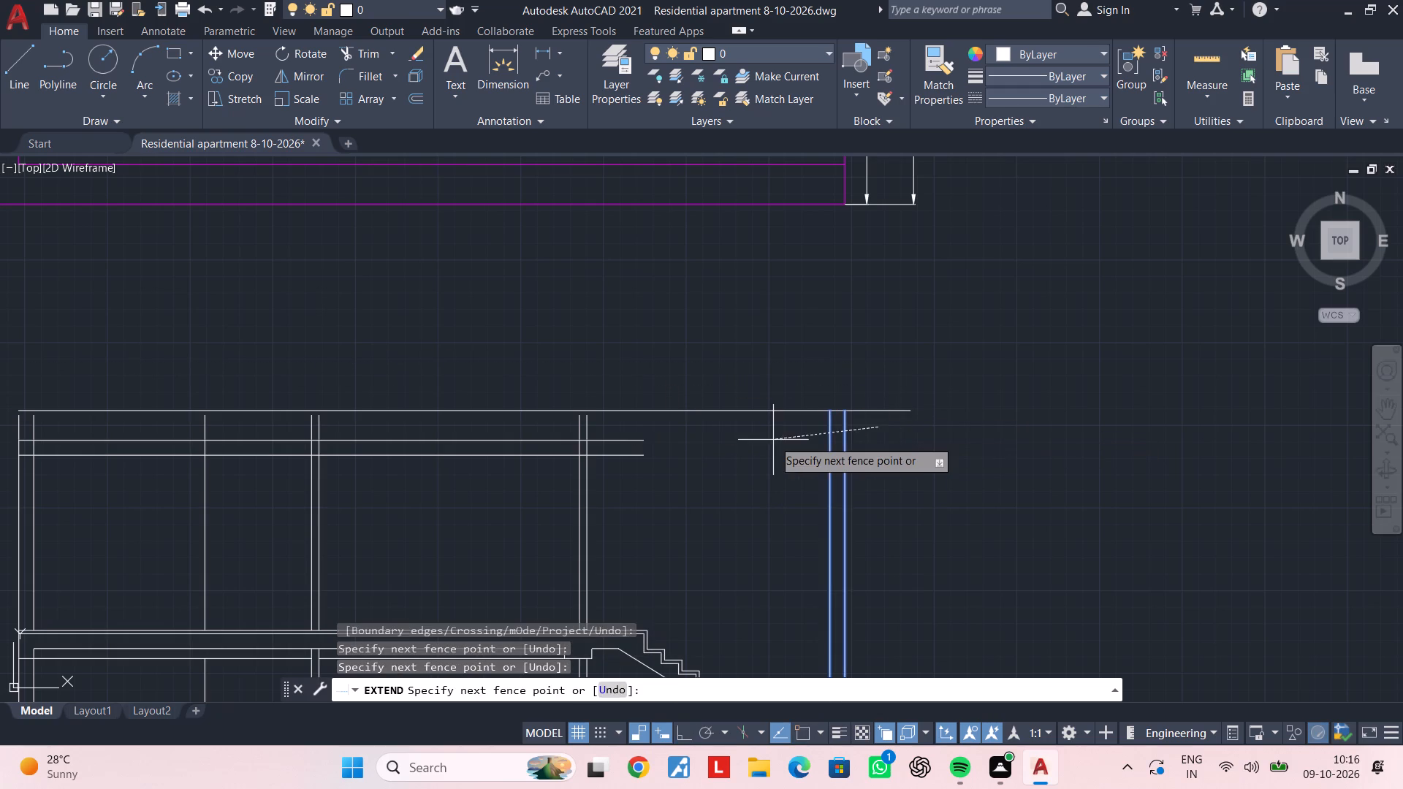
left_click(773, 440)
scroll(585, 419, "up", 2)
left_click(628, 432)
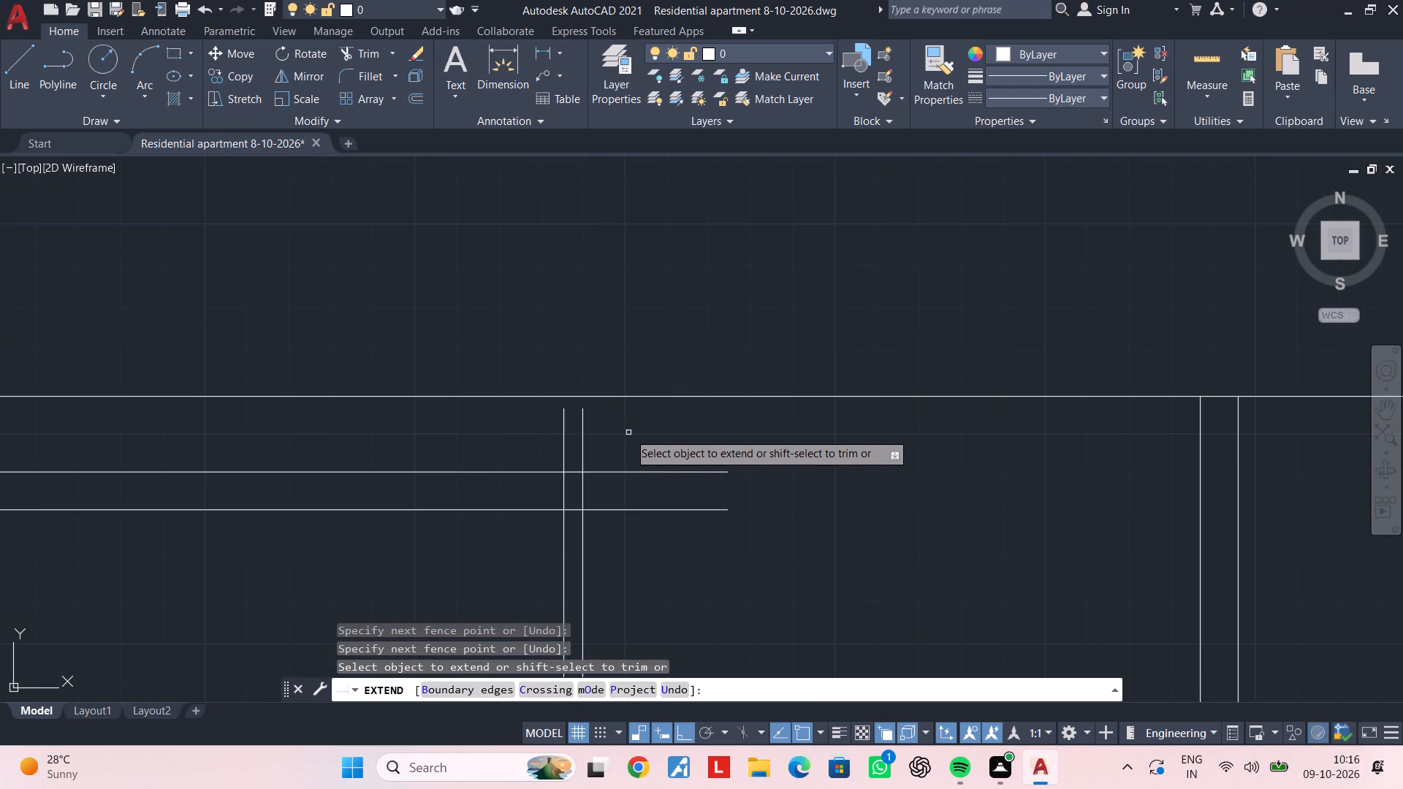
left_click(509, 435)
Extend both roof slab lines across the stairwell to the outer face of the outer stair wall.
left_click(630, 467)
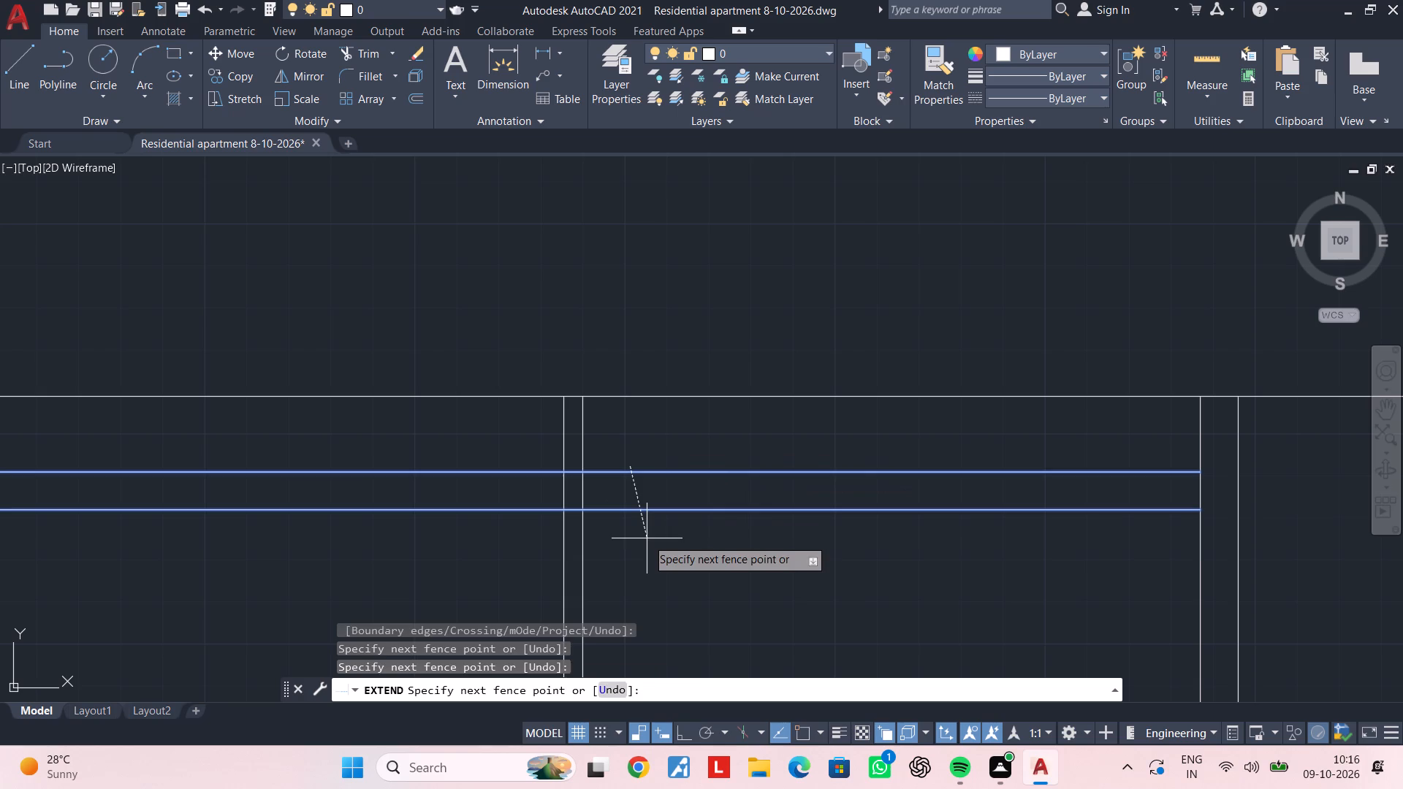
left_click(647, 538)
left_click(862, 468)
left_click(866, 536)
scroll(756, 533, "down", 2)
middle_click_drag(760, 530, 910, 492)
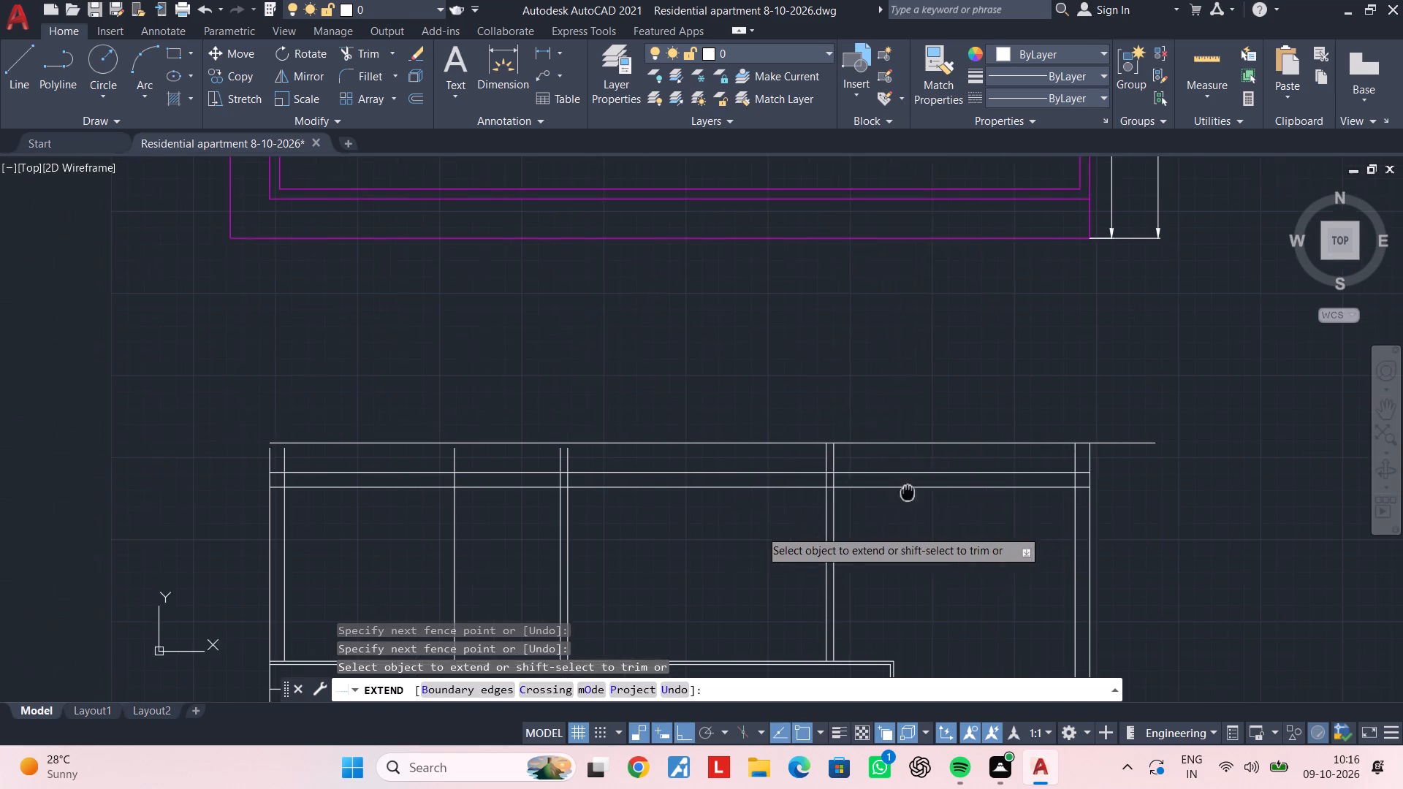
middle_click_drag(910, 492, 910, 492)
key("Escape")
key("Escape")
Delete the three intermediate vertical wall lines in the top storey between the outer wall and the inner stair wall.
middle_click_drag(675, 519, 763, 458)
left_click(754, 480)
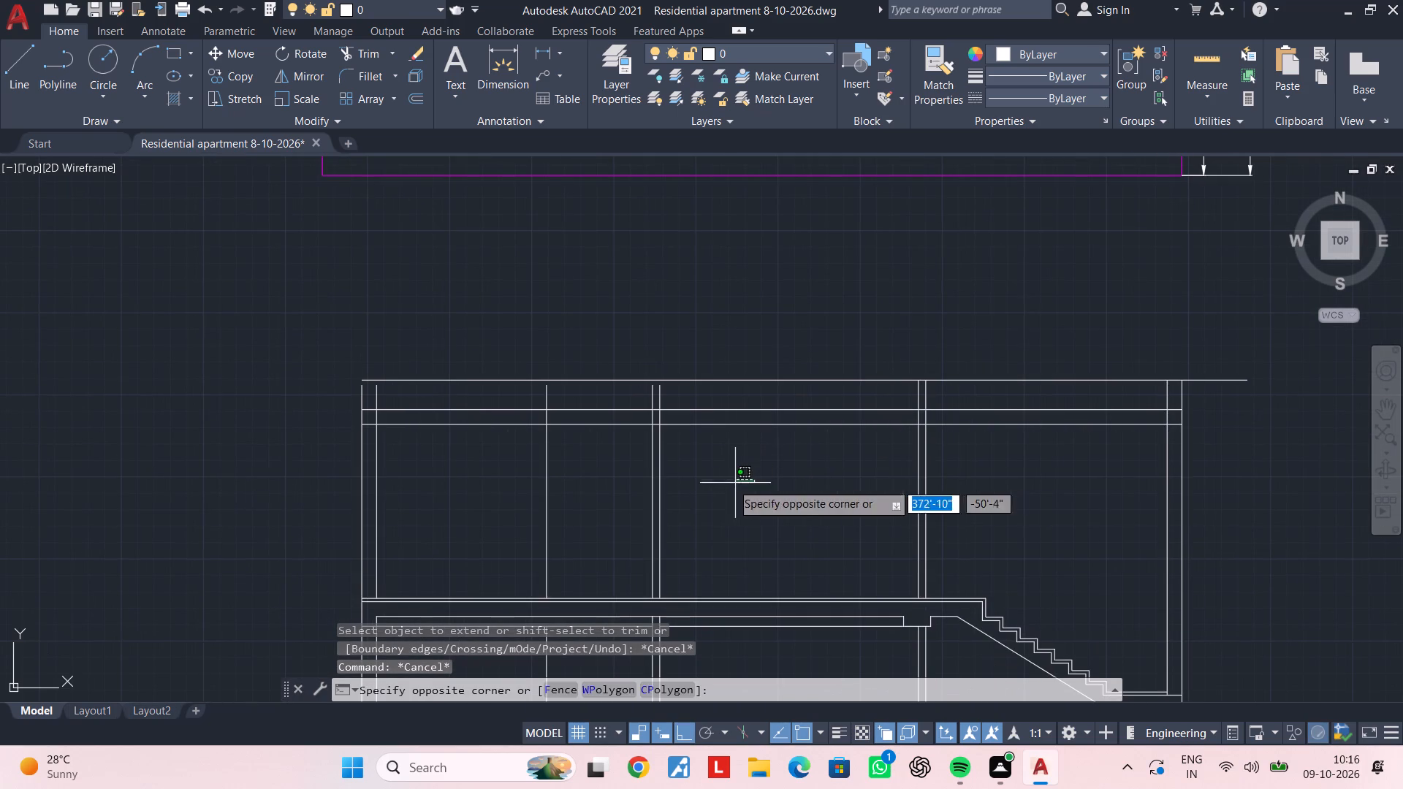
left_click(490, 487)
key("Delete")
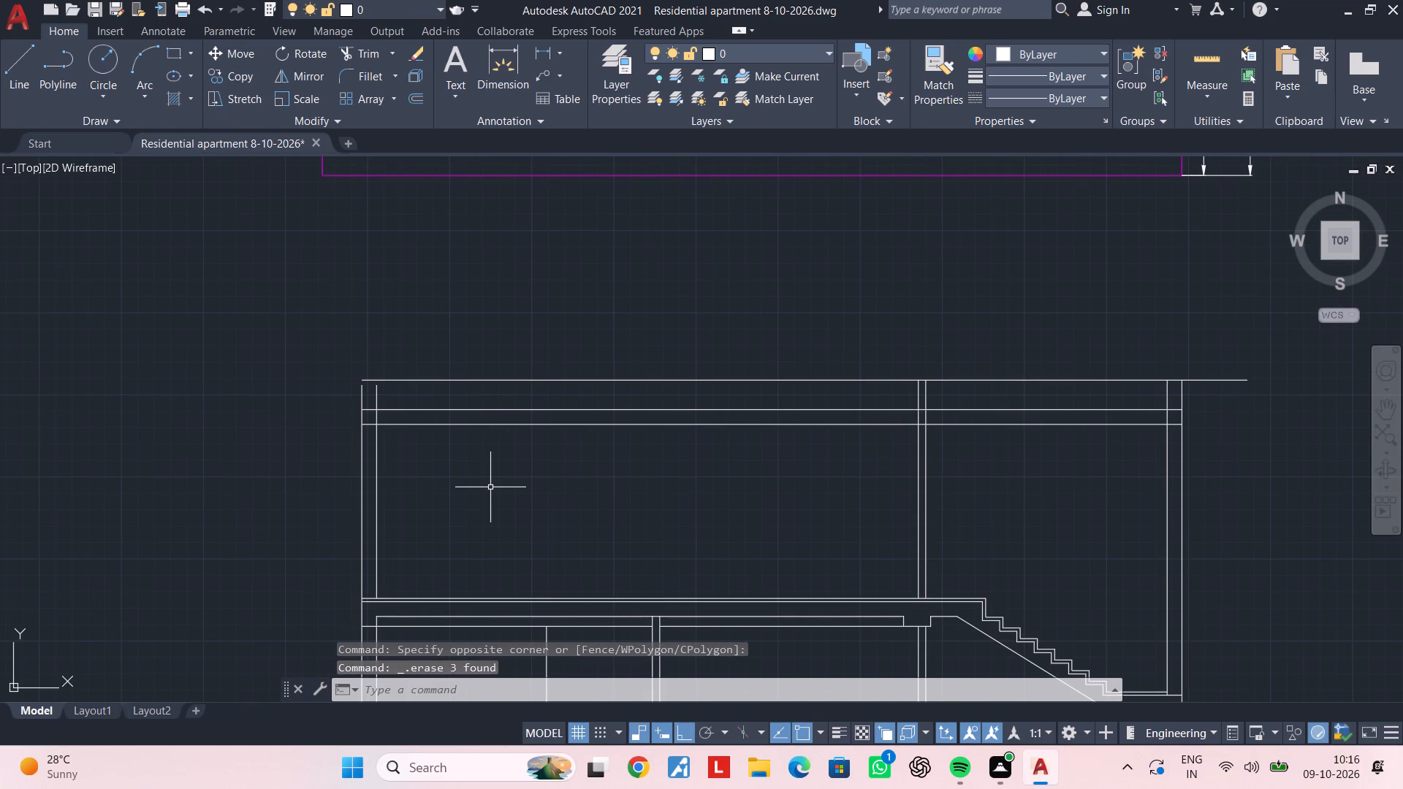
key("Escape")
key("Escape")
key("Escape")
key("Escape")
key("Escape")
key("Escape")
key("Escape")
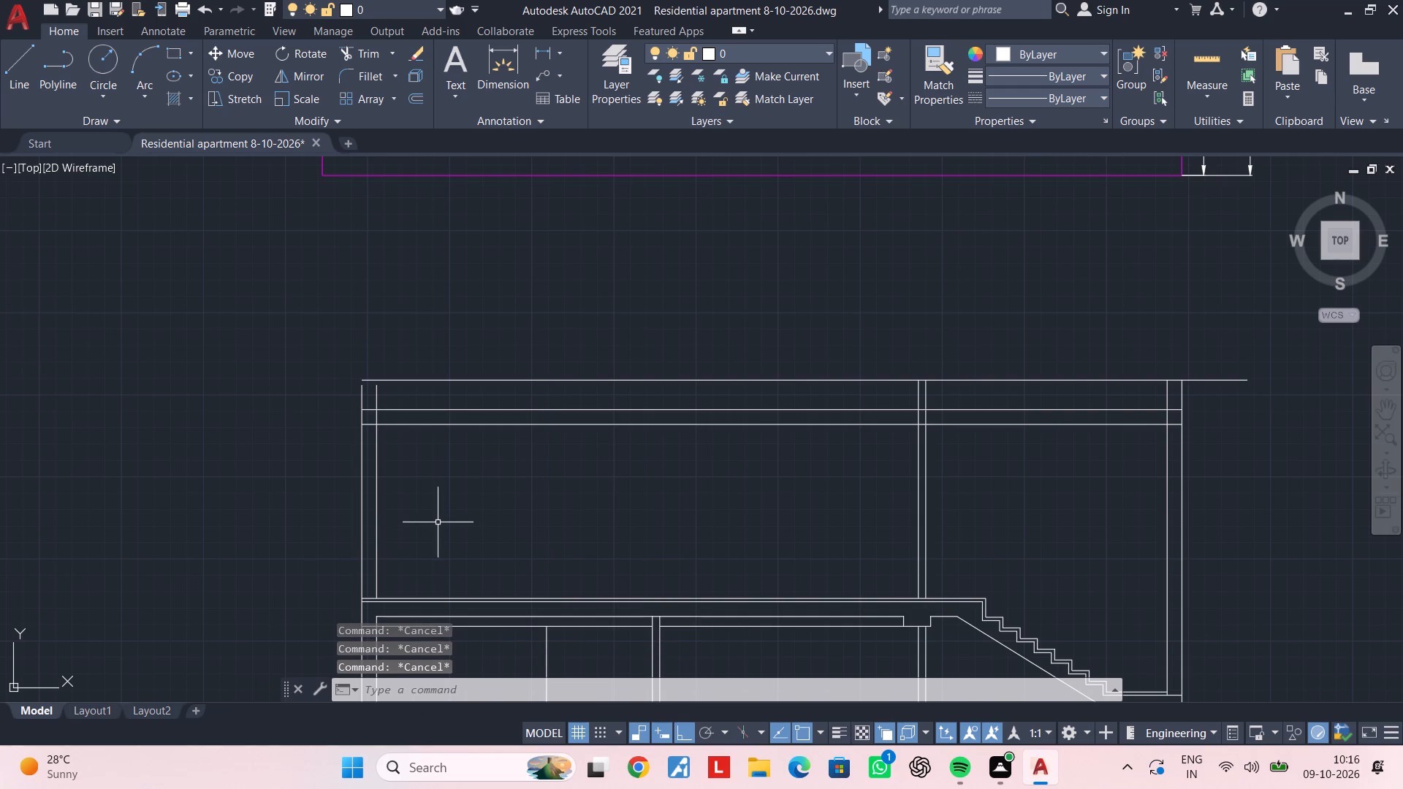
key("Escape")
key("Escape")
key("Escape")
Offset the topmost floor slab's structural top line 3' upward.
middle_click_drag(438, 517, 438, 480)
key("Escape")
key("Escape")
key("Escape")
key("Escape")
key("Escape")
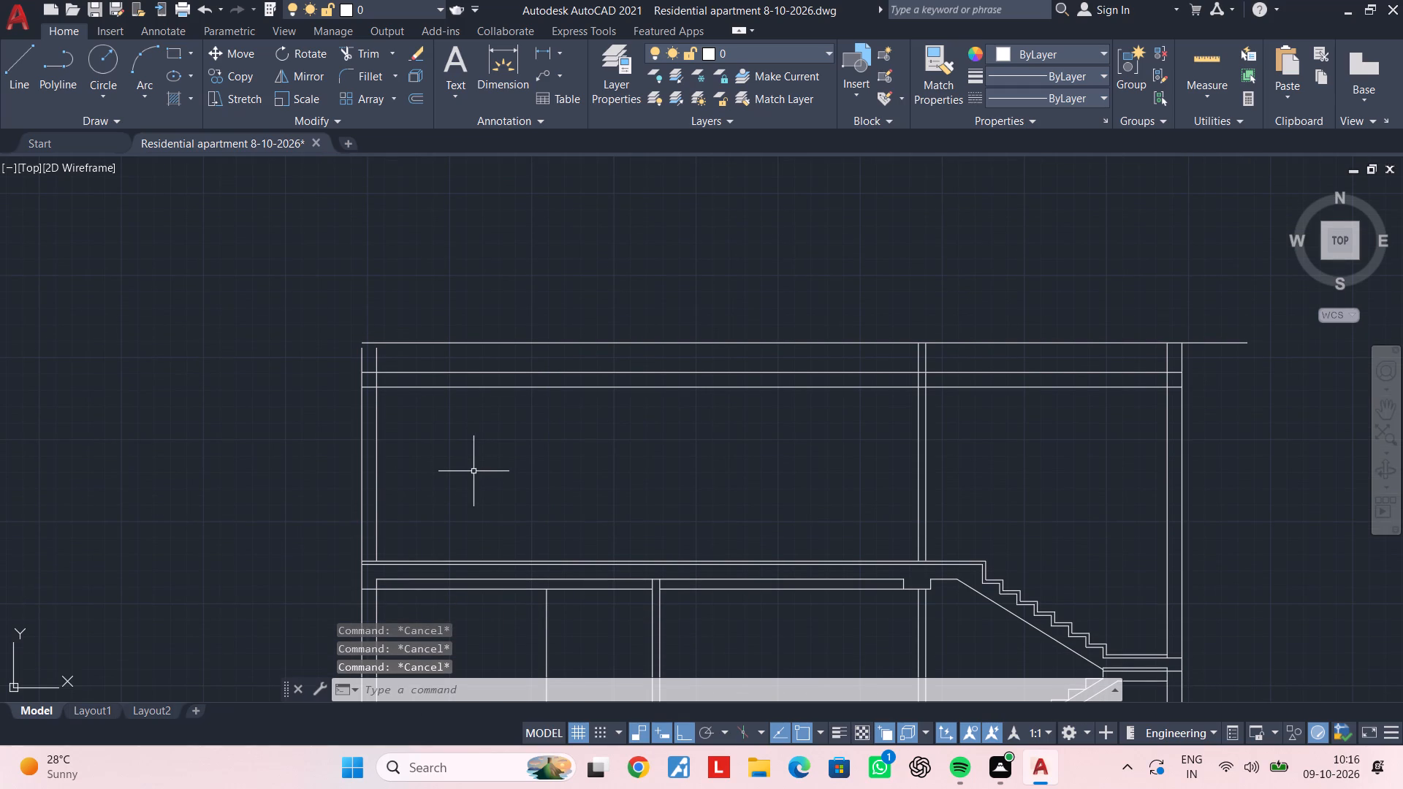
key("Escape")
key("Escape")
key("Escape")
type("of")
key("space")
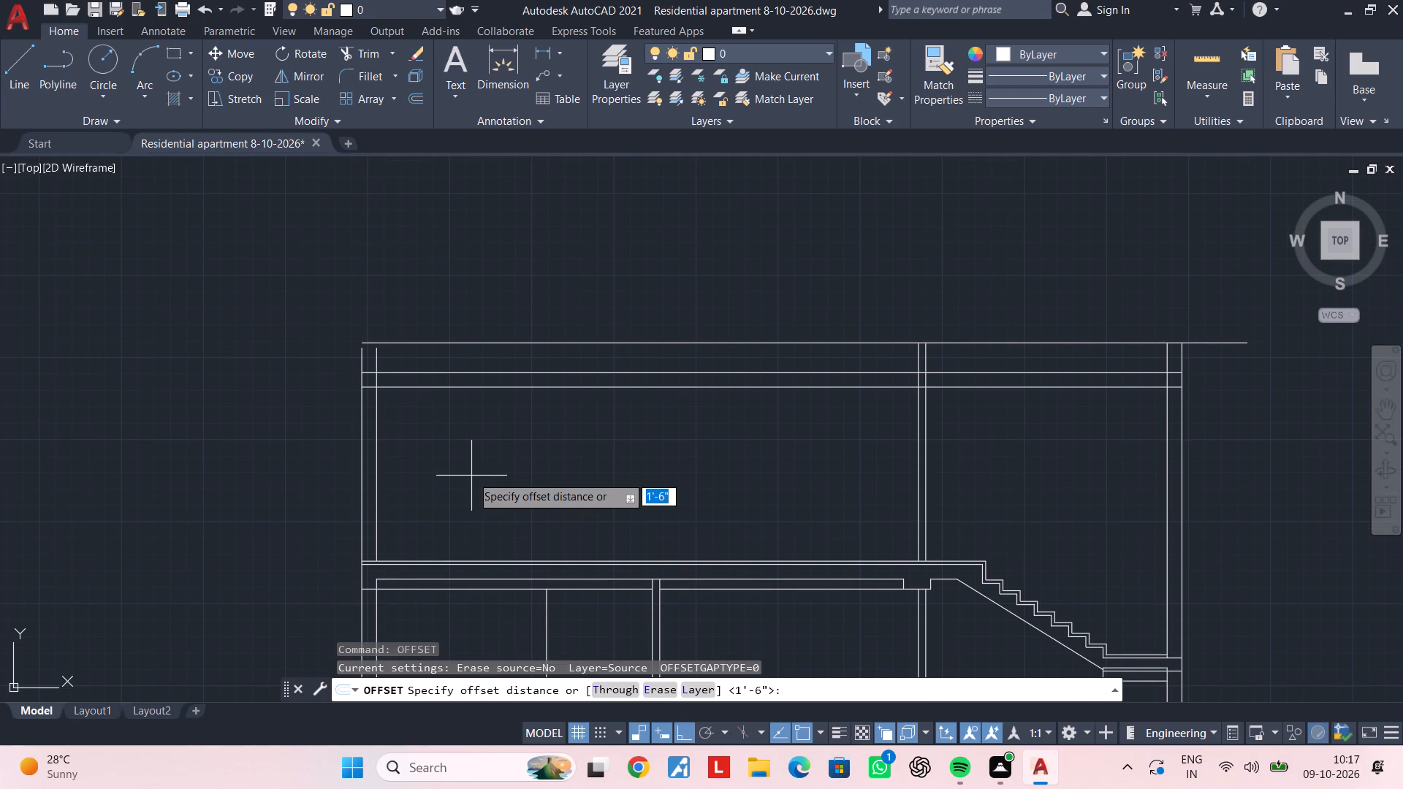
type("3'")
key("Return")
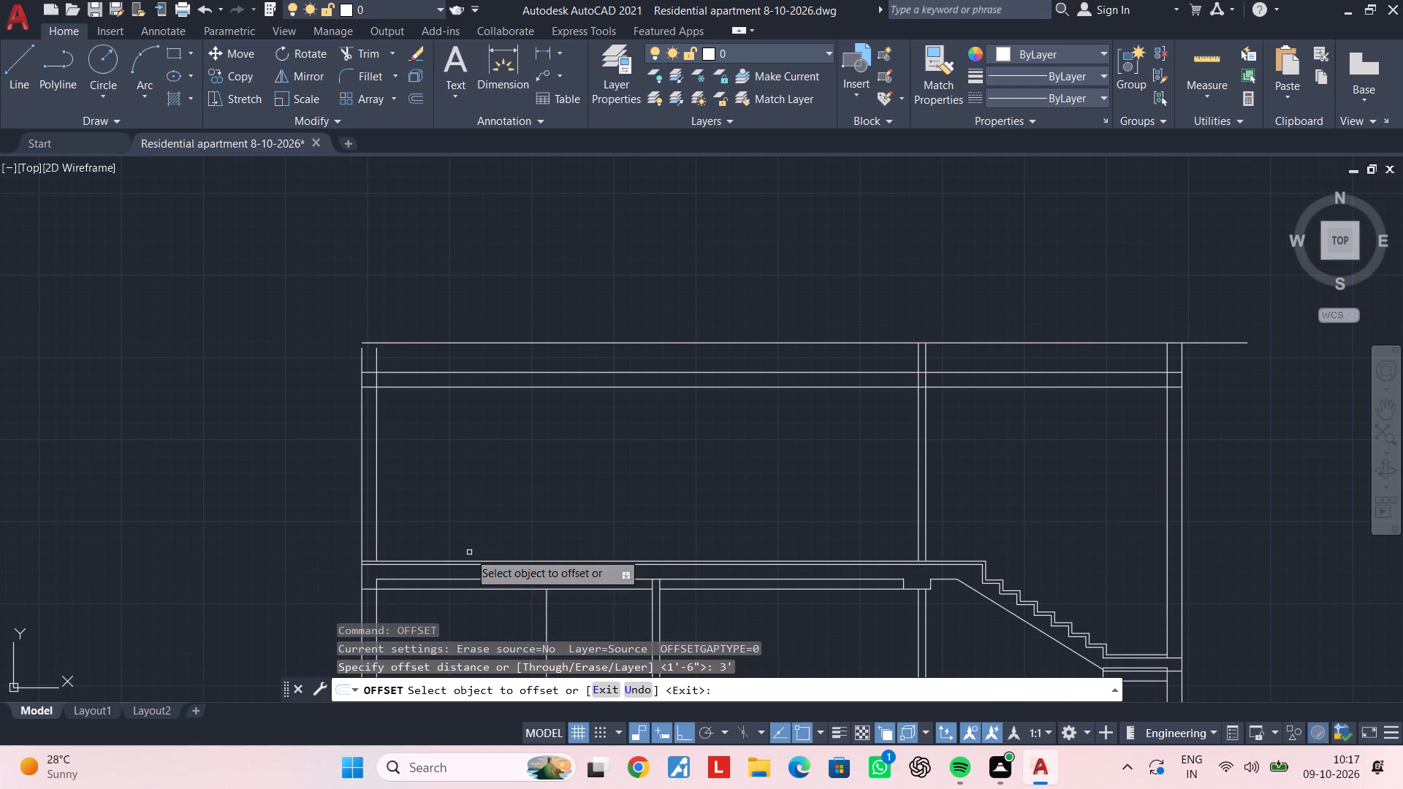
scroll(469, 552, "up", 2)
left_click(478, 586)
left_click(474, 451)
scroll(504, 479, "down", 2)
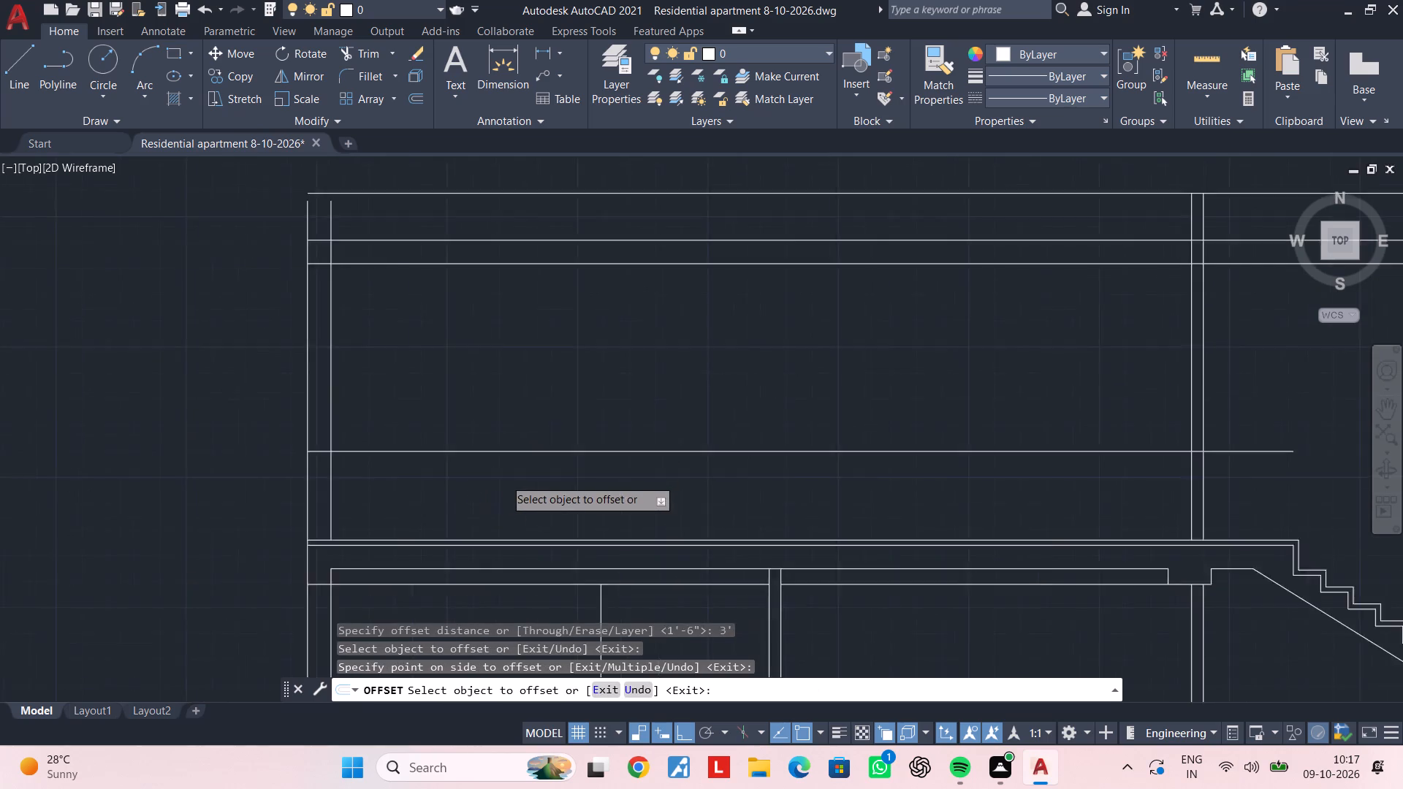
middle_click_drag(491, 479, 404, 473)
key("Escape")
key("Escape")
key("Escape")
Trim the outer wall's two lines opposite the stair between the 3' line and the roof slab's underside.
type("tr")
key("space")
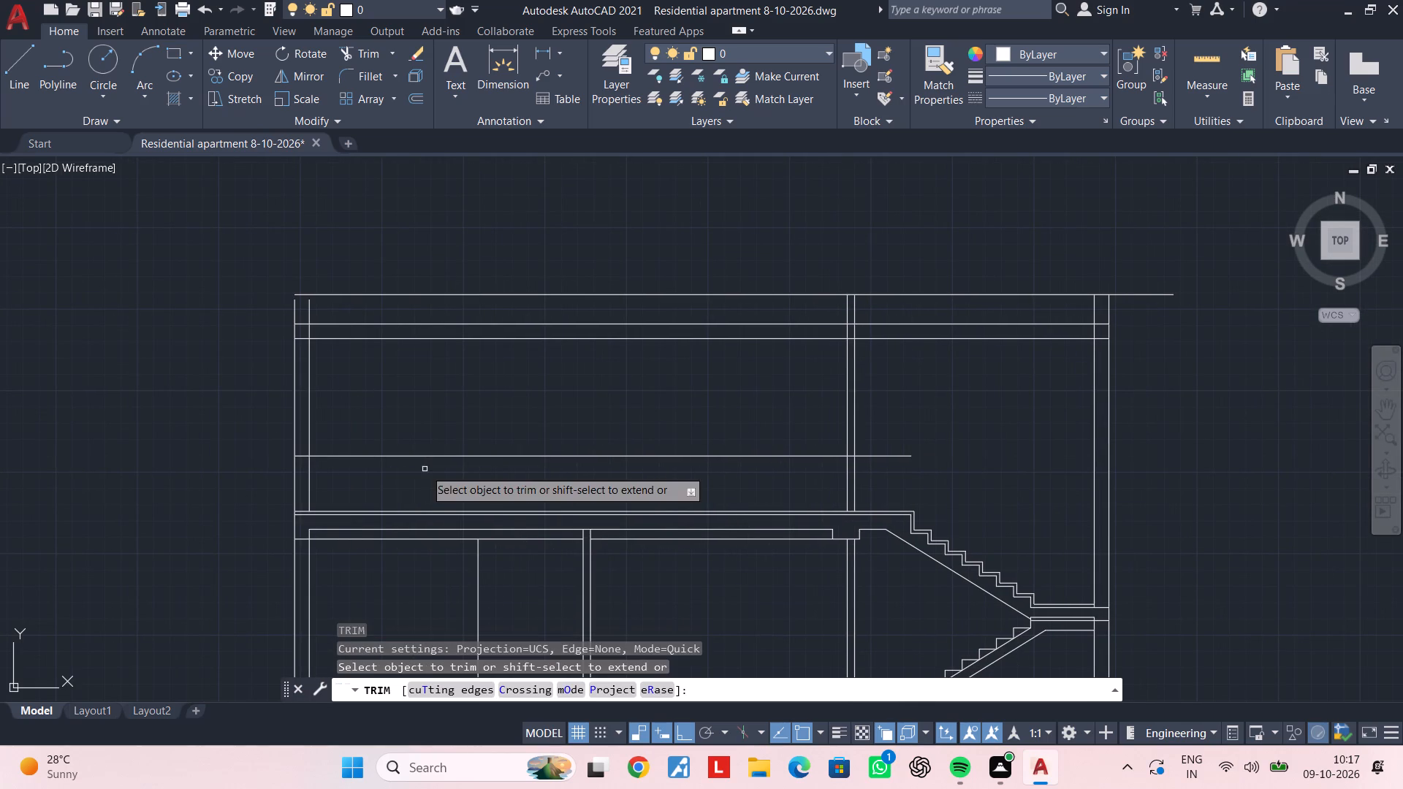
left_click(373, 419)
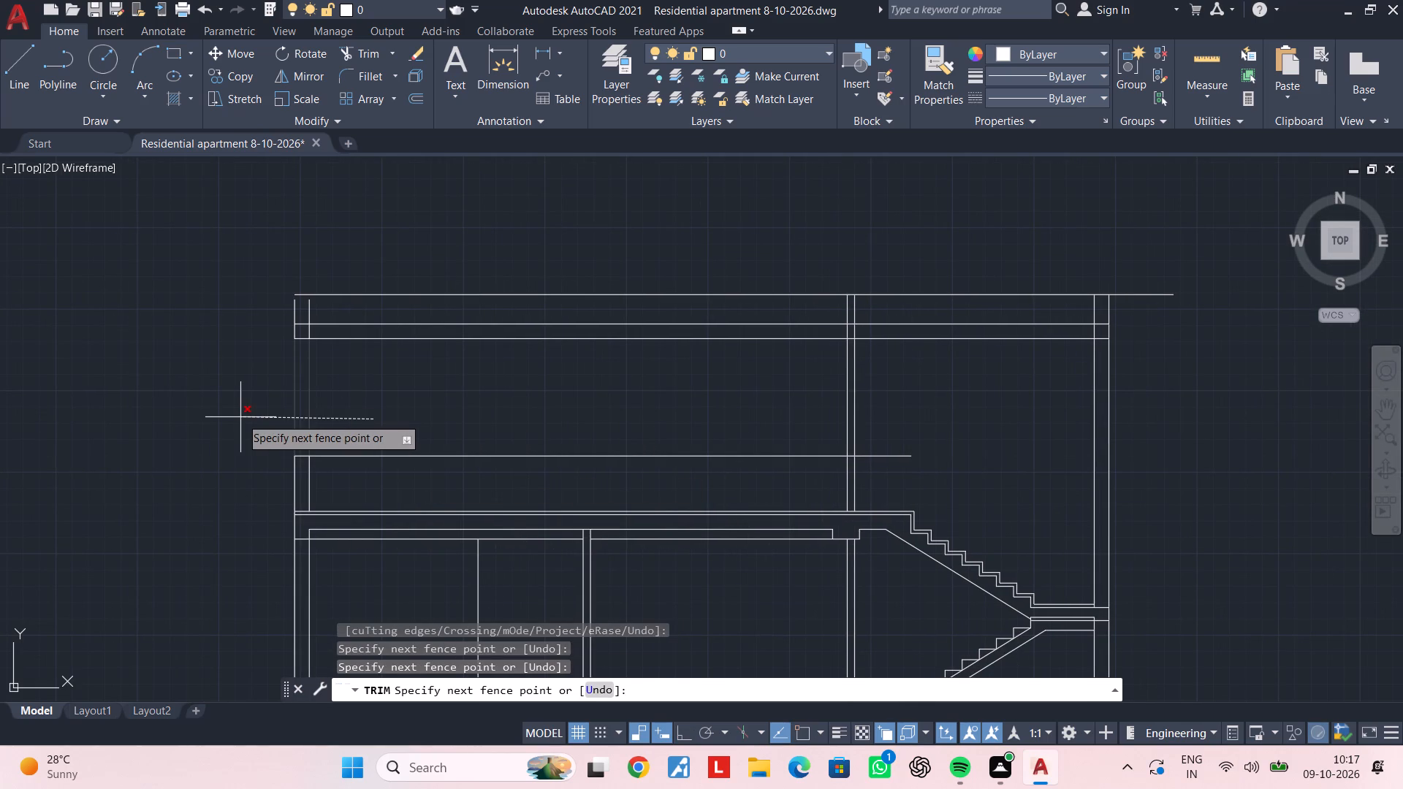
left_click(240, 417)
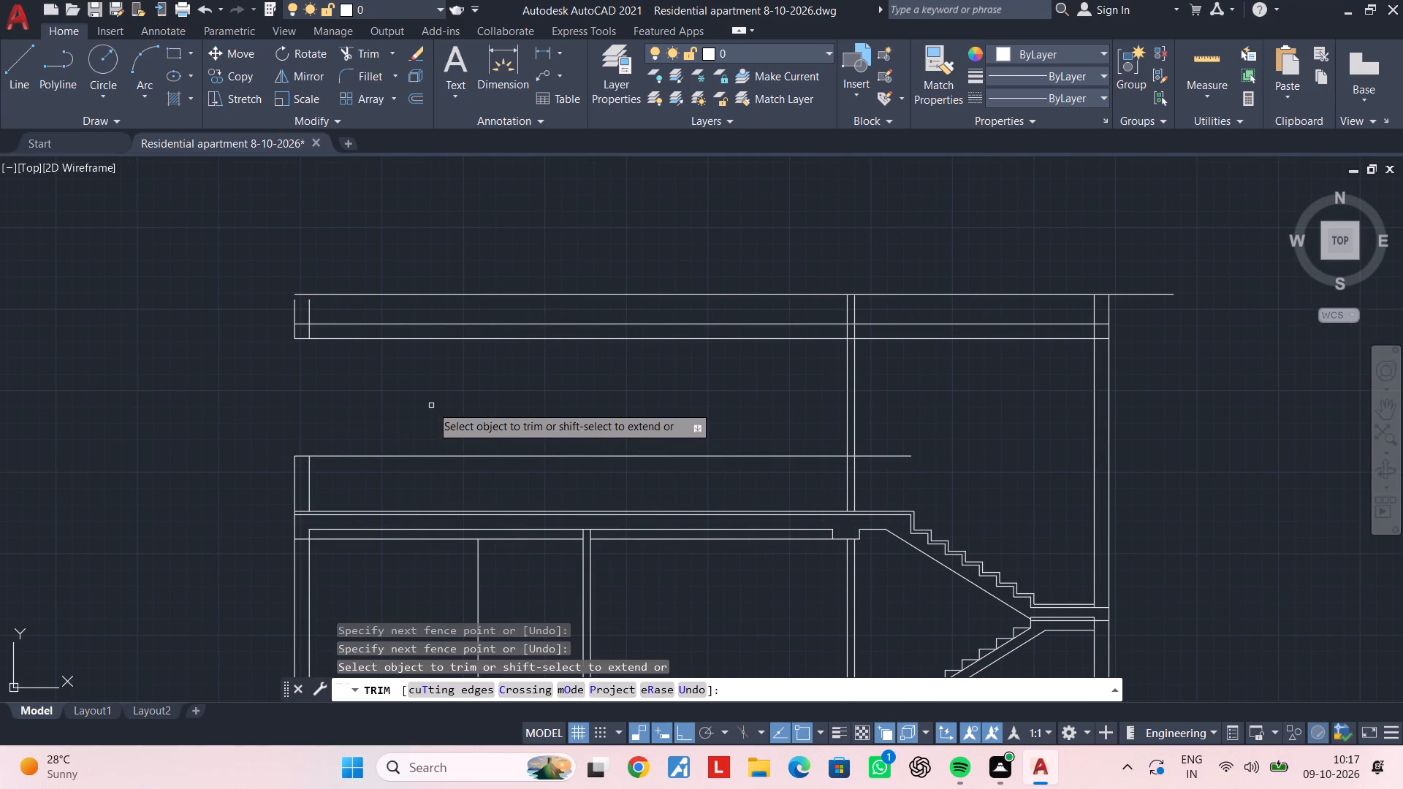
key("Escape")
key("Escape")
key("Escape")
key("Escape")
key("Escape")
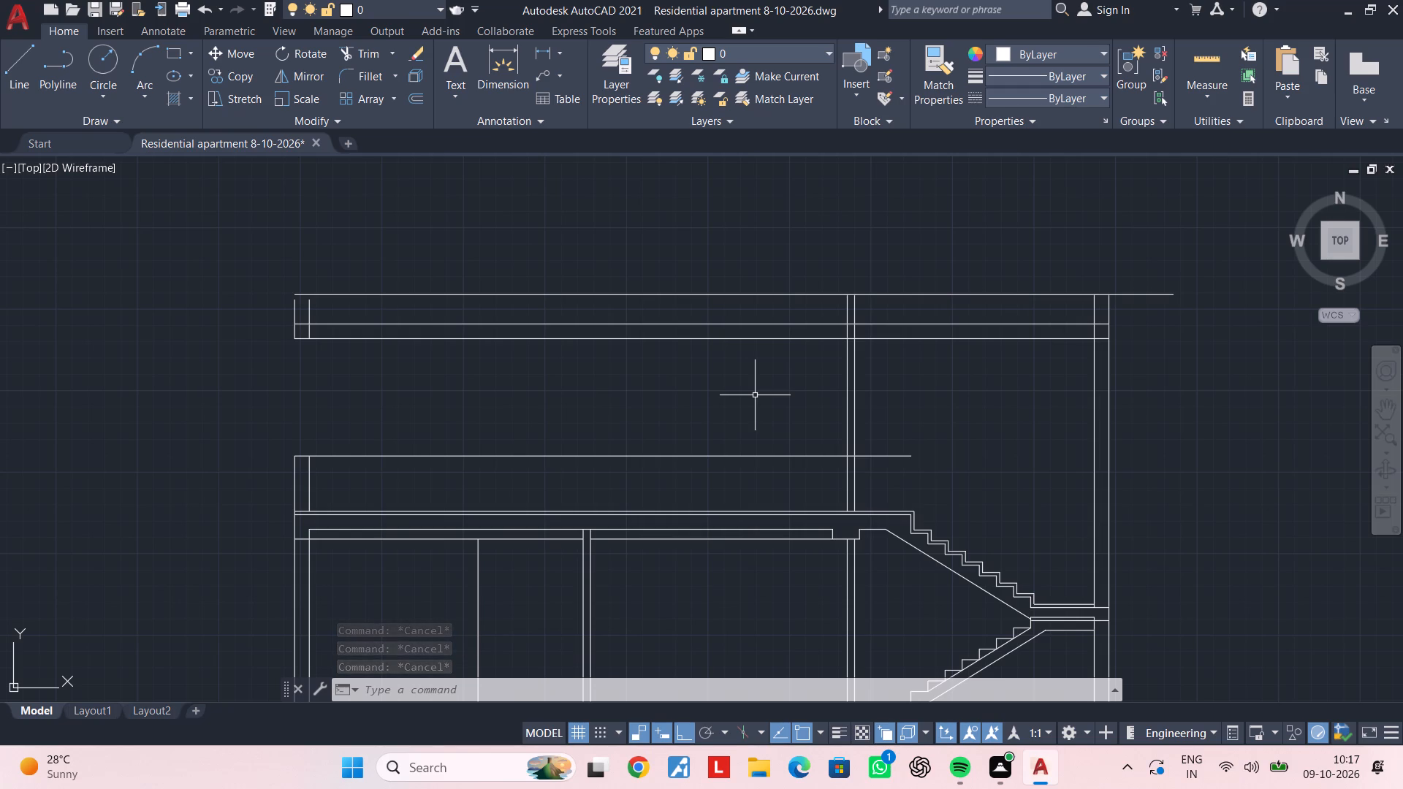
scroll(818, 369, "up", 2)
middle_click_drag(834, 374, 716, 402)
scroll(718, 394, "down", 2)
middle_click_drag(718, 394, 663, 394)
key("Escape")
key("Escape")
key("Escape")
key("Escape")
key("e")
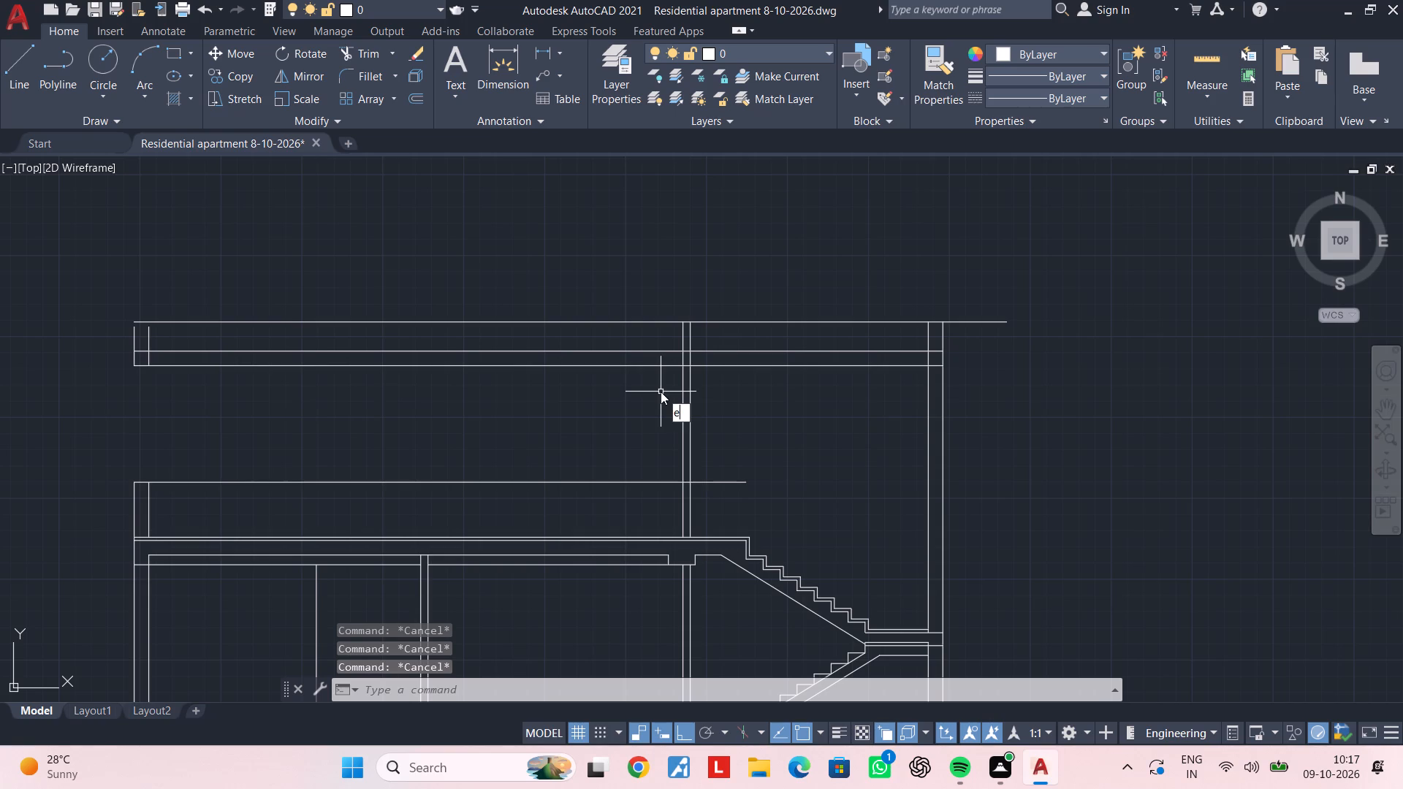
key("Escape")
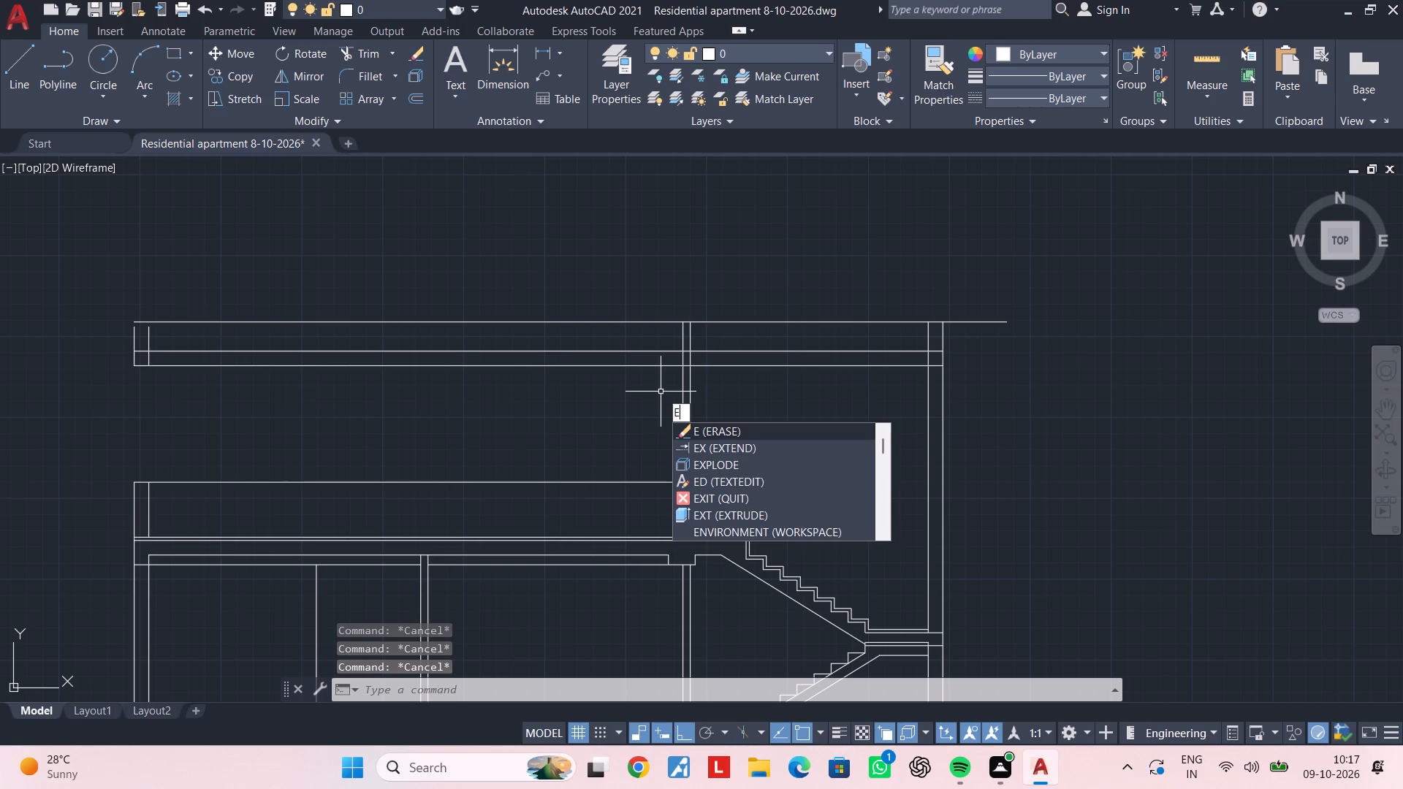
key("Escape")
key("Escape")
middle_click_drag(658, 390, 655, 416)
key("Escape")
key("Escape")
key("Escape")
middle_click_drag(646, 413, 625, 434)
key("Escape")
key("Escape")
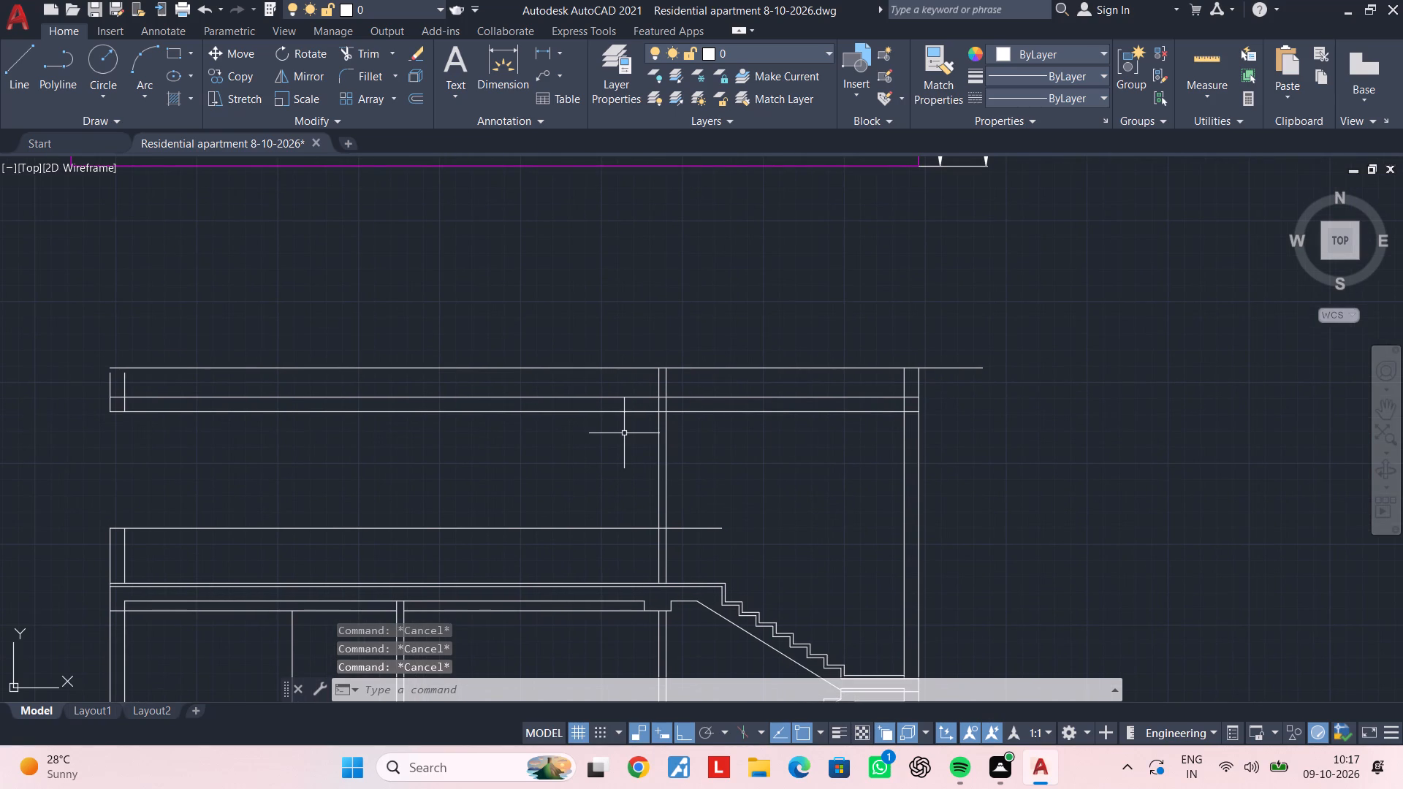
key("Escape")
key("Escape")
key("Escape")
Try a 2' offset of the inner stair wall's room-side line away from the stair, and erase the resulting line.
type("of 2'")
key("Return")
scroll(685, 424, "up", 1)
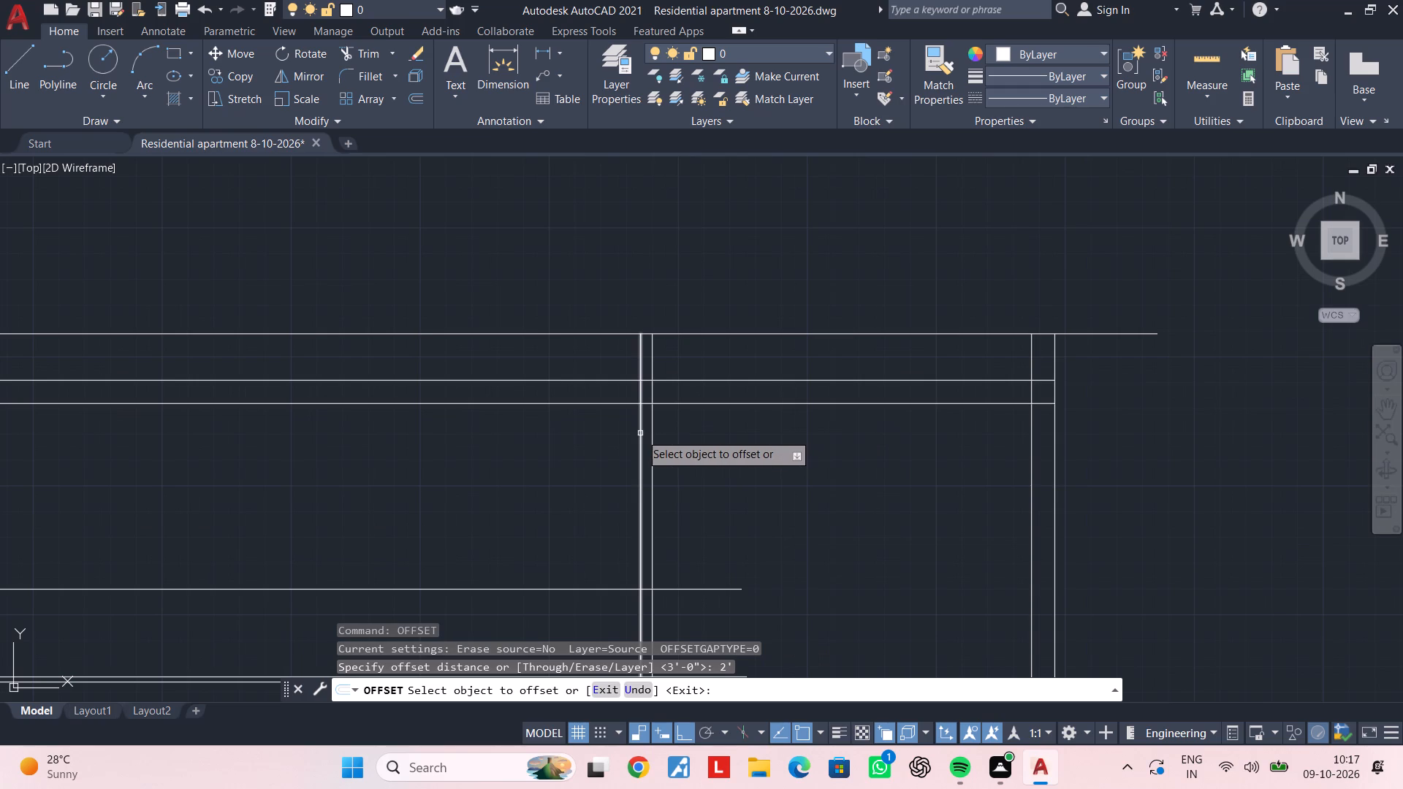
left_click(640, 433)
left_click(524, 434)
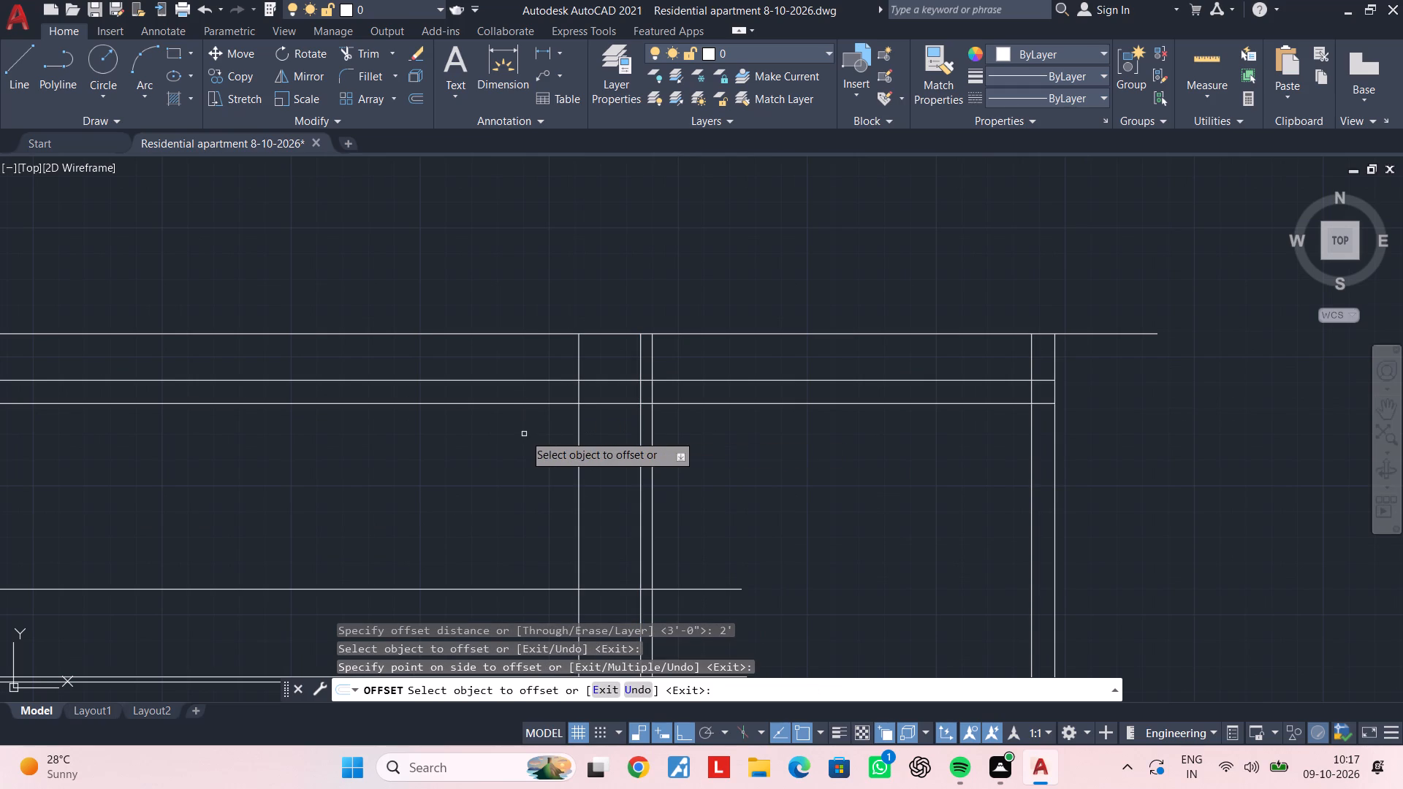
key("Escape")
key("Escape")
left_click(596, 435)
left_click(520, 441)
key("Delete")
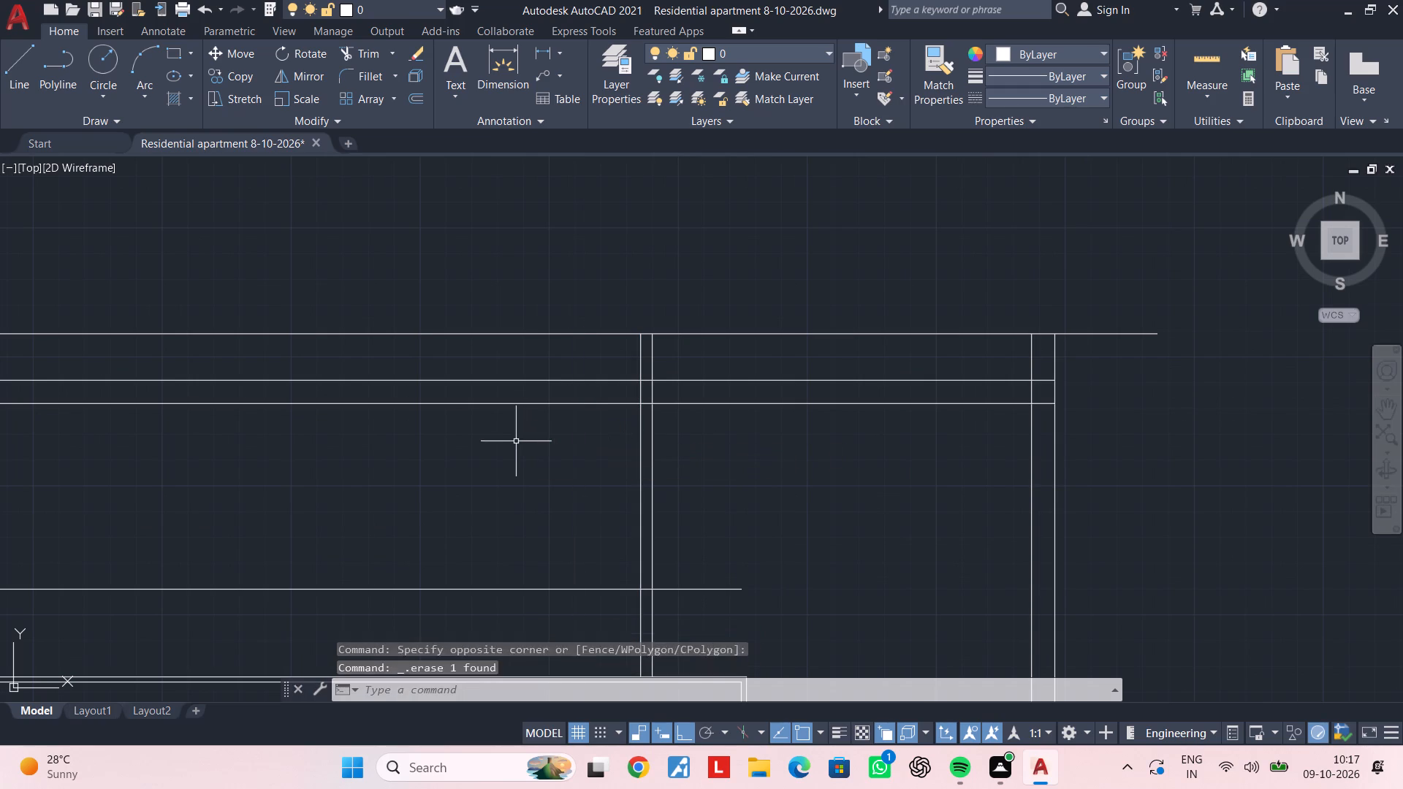
Offset the inner stair wall's room-side line 3' away from the stair.
key("Escape")
key("Escape")
key("Escape")
type("of 3'")
key("Return")
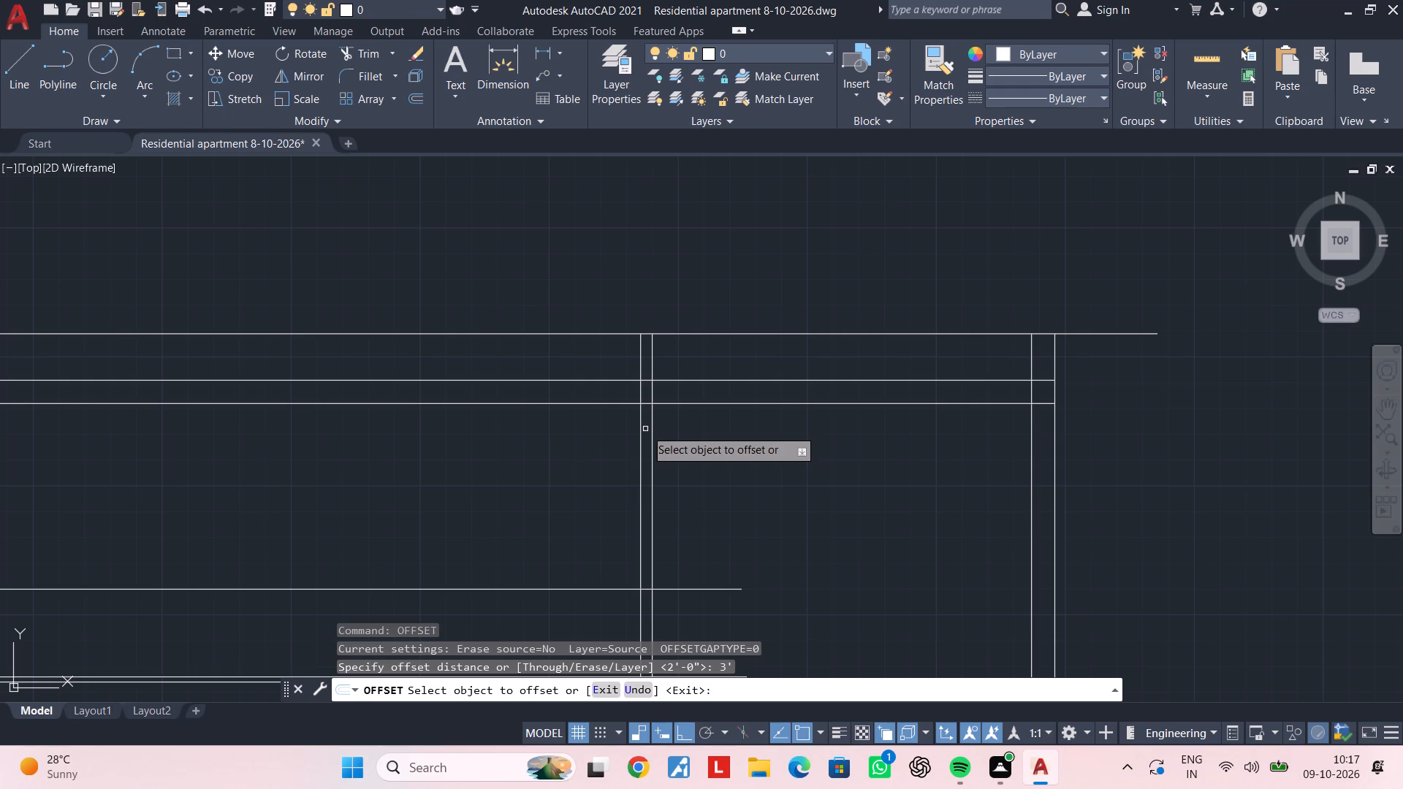
left_click(640, 429)
left_click(419, 443)
key("Escape")
key("Escape")
Trim the offset line just below the roof slab, and cut the roof slab and roof parapet lines back to it.
type("tr")
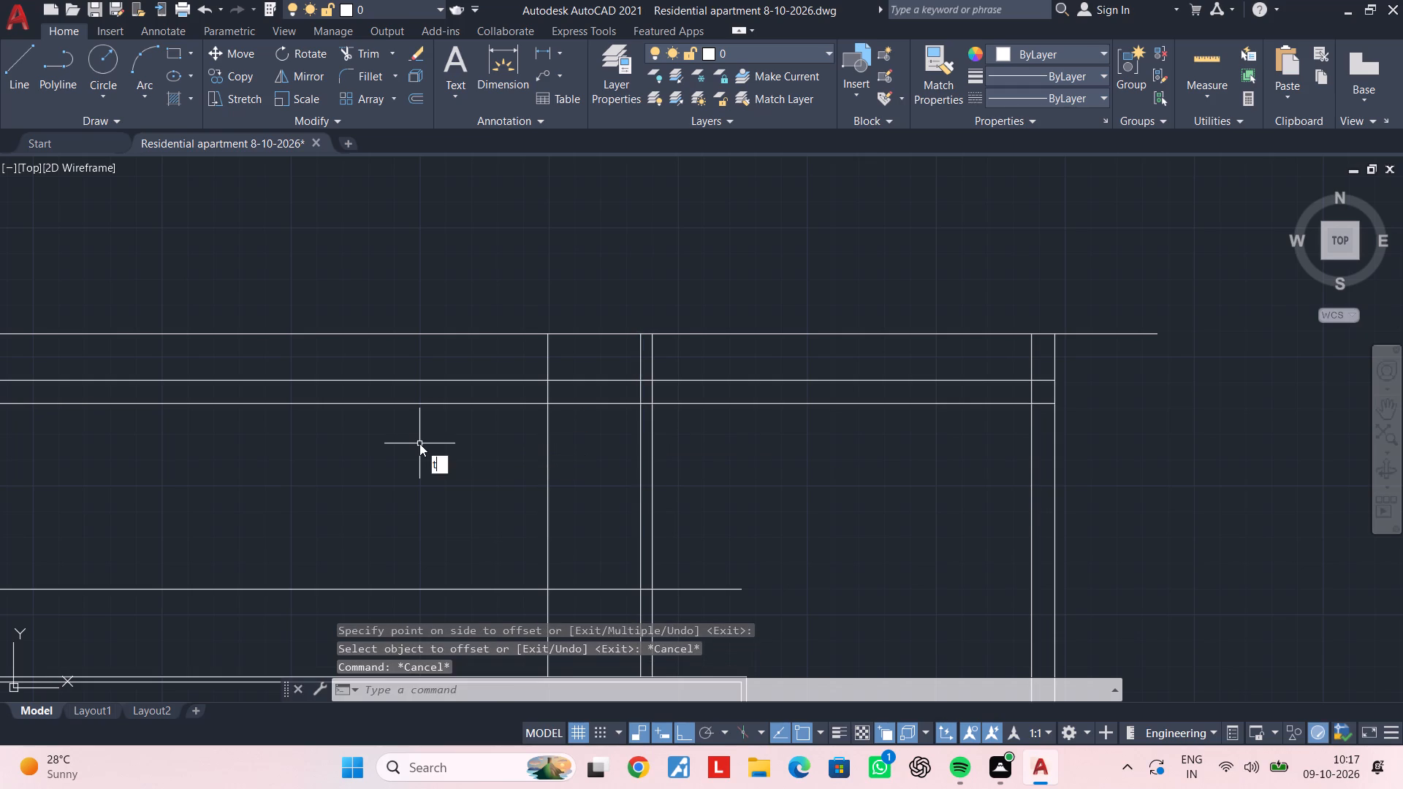
key("space")
left_click(563, 498)
left_click(498, 500)
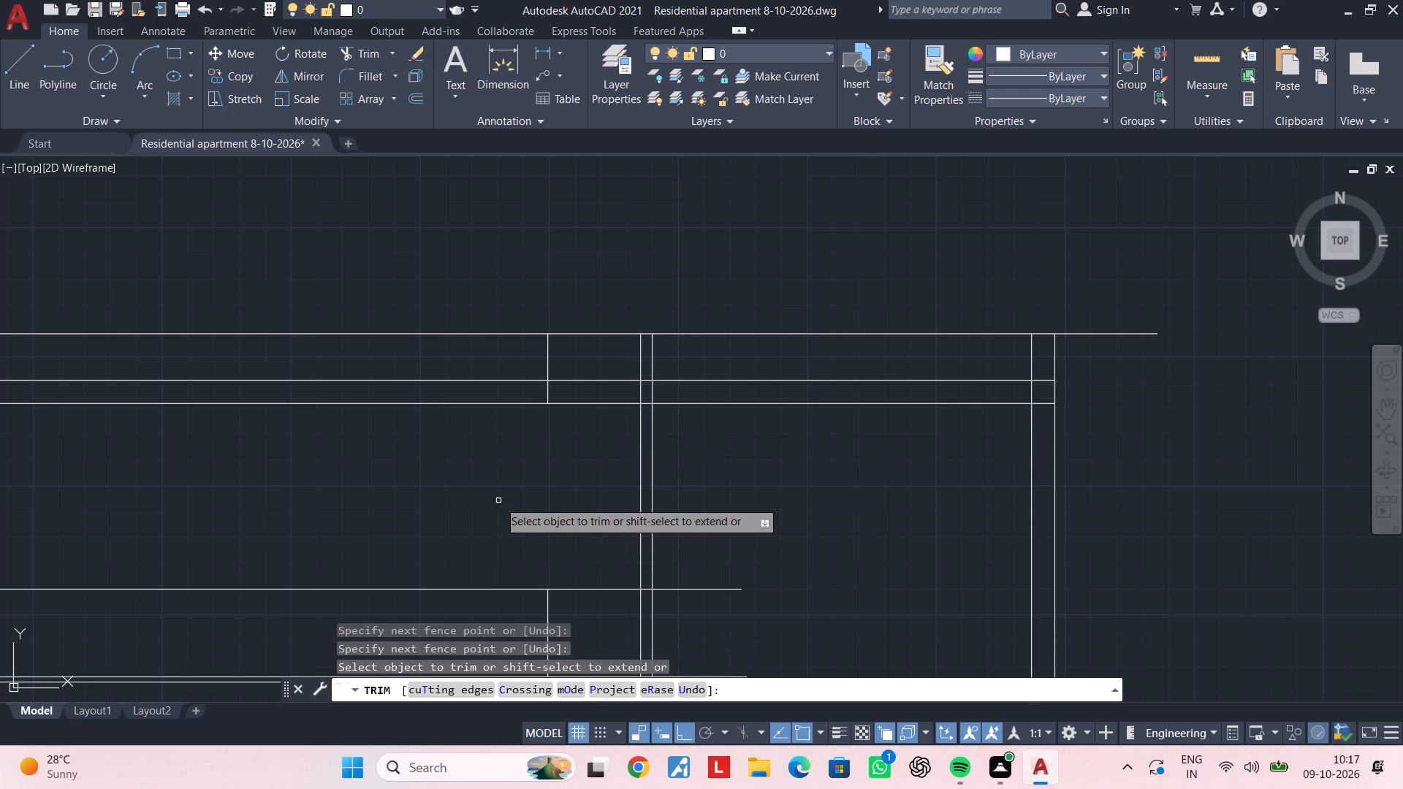
scroll(503, 531, "down", 2)
middle_click_drag(541, 503, 627, 501)
left_click(573, 500)
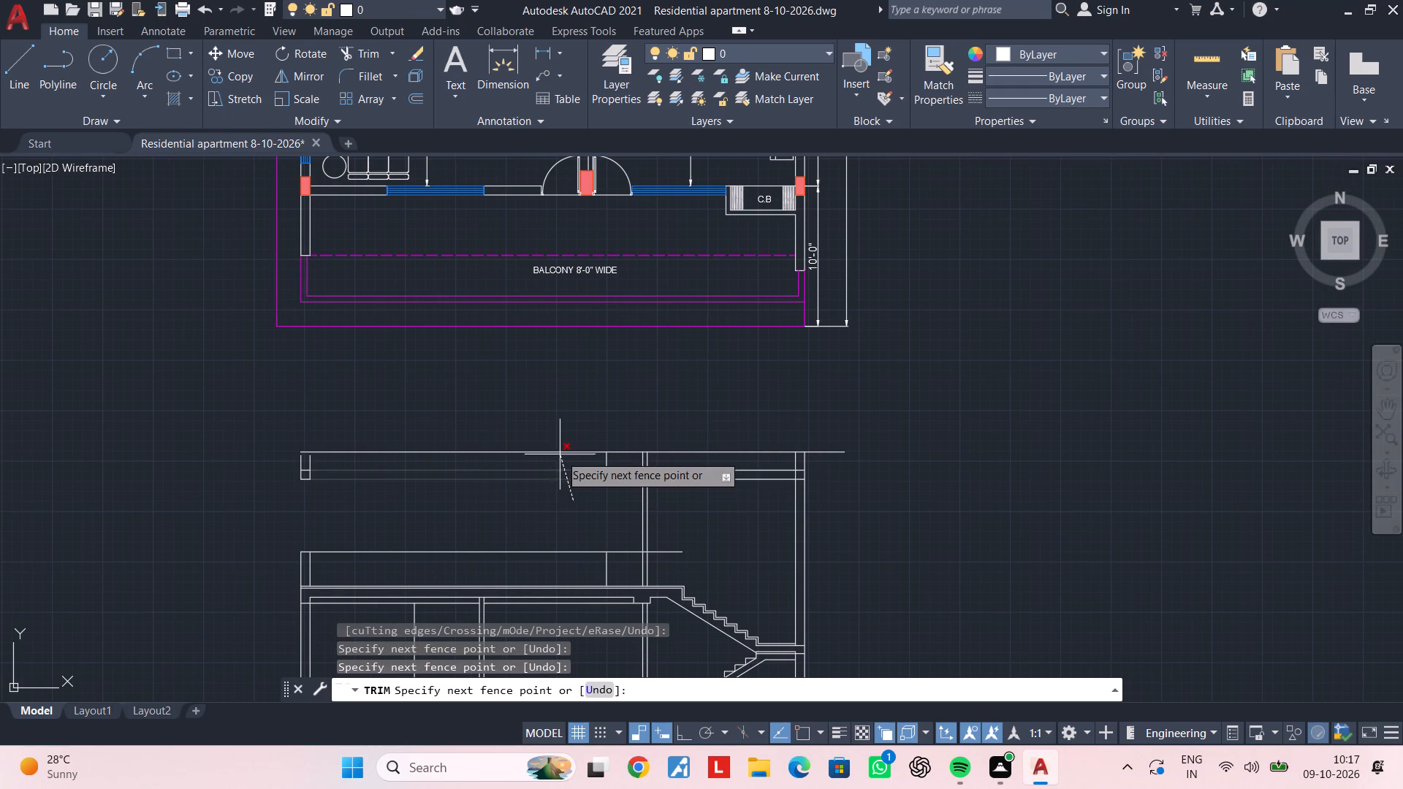
left_click(561, 443)
left_click(433, 435)
key("Escape")
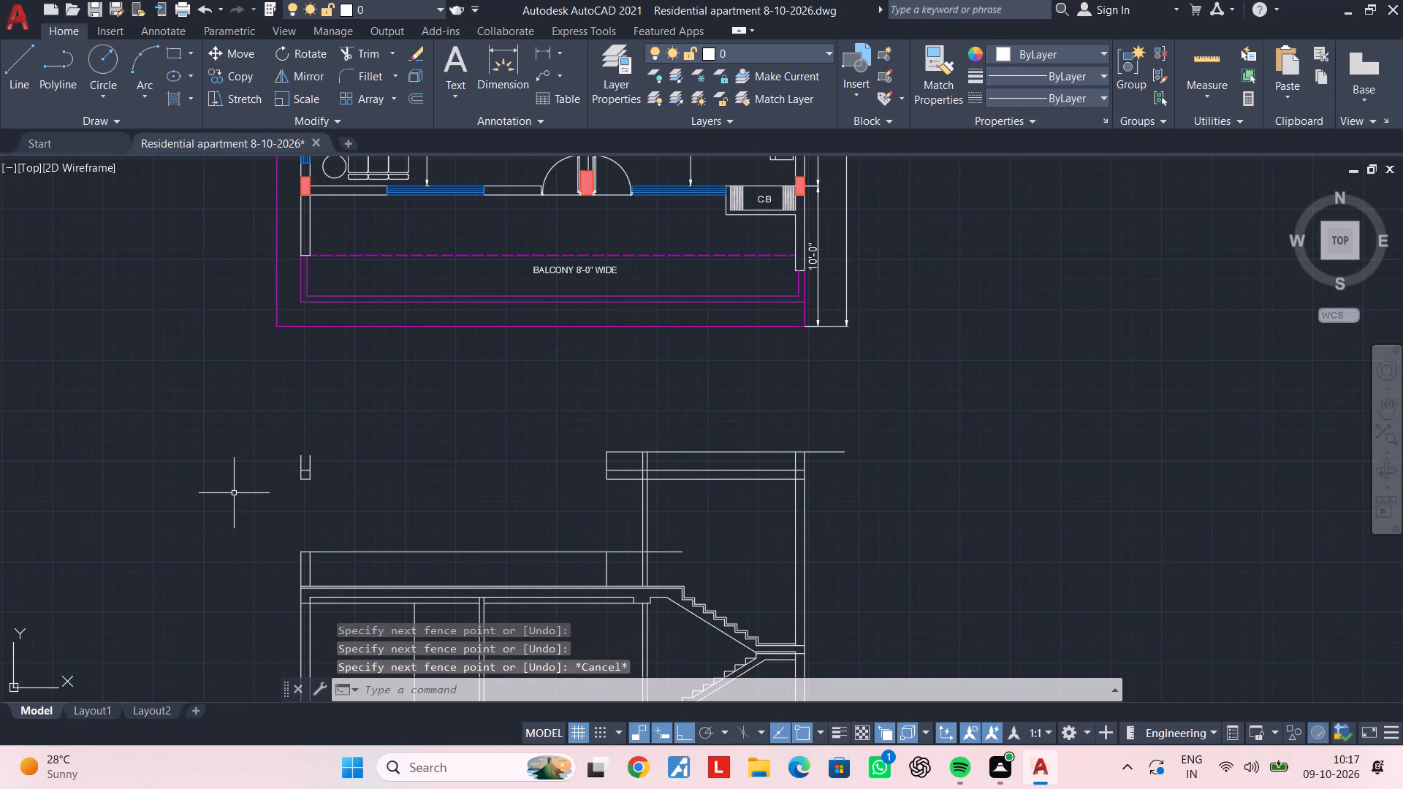
key("Escape")
Delete the leftover outer wall and slab pieces at roof level on the end opposite the stair.
left_click(364, 443)
left_click(283, 494)
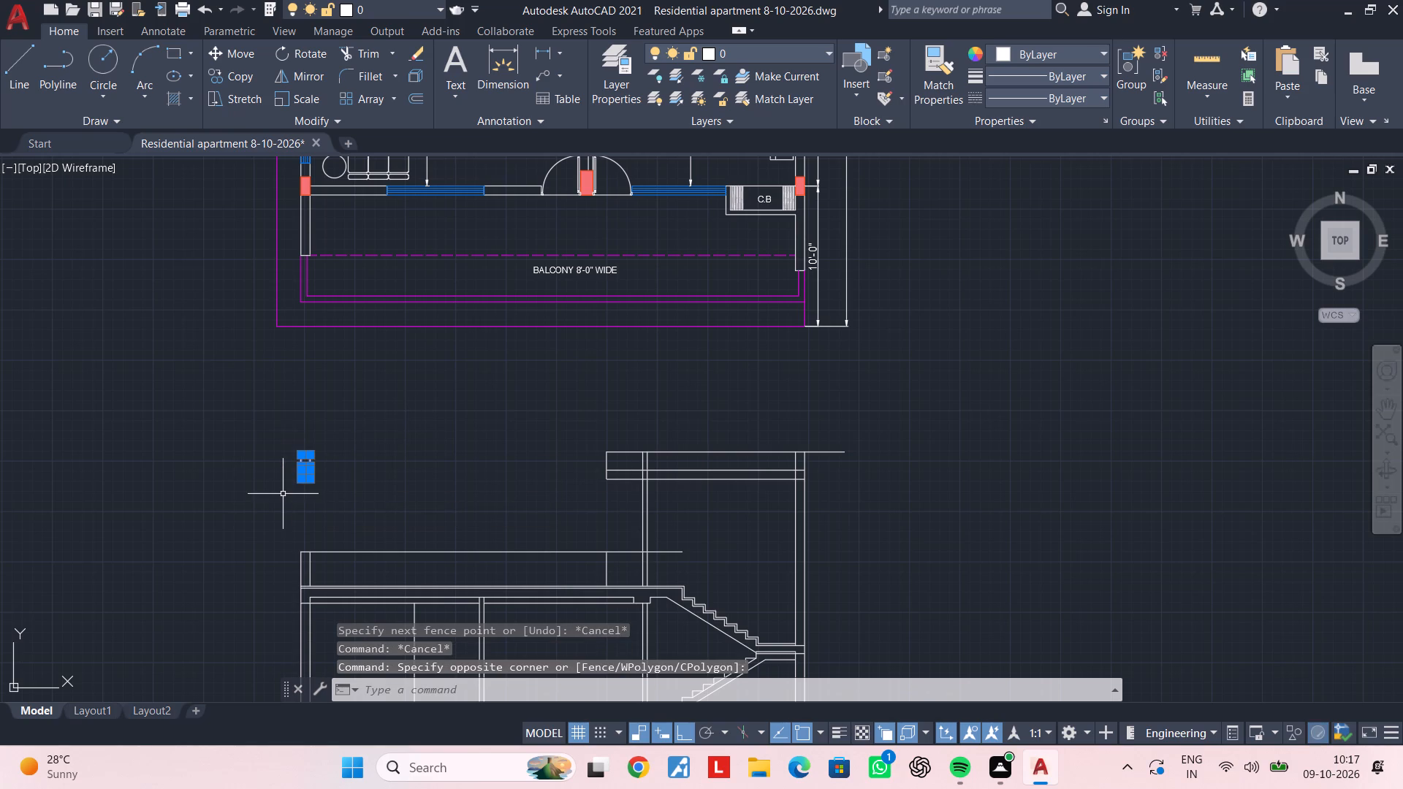
key("Delete")
key("Escape")
key("Escape")
key("Escape")
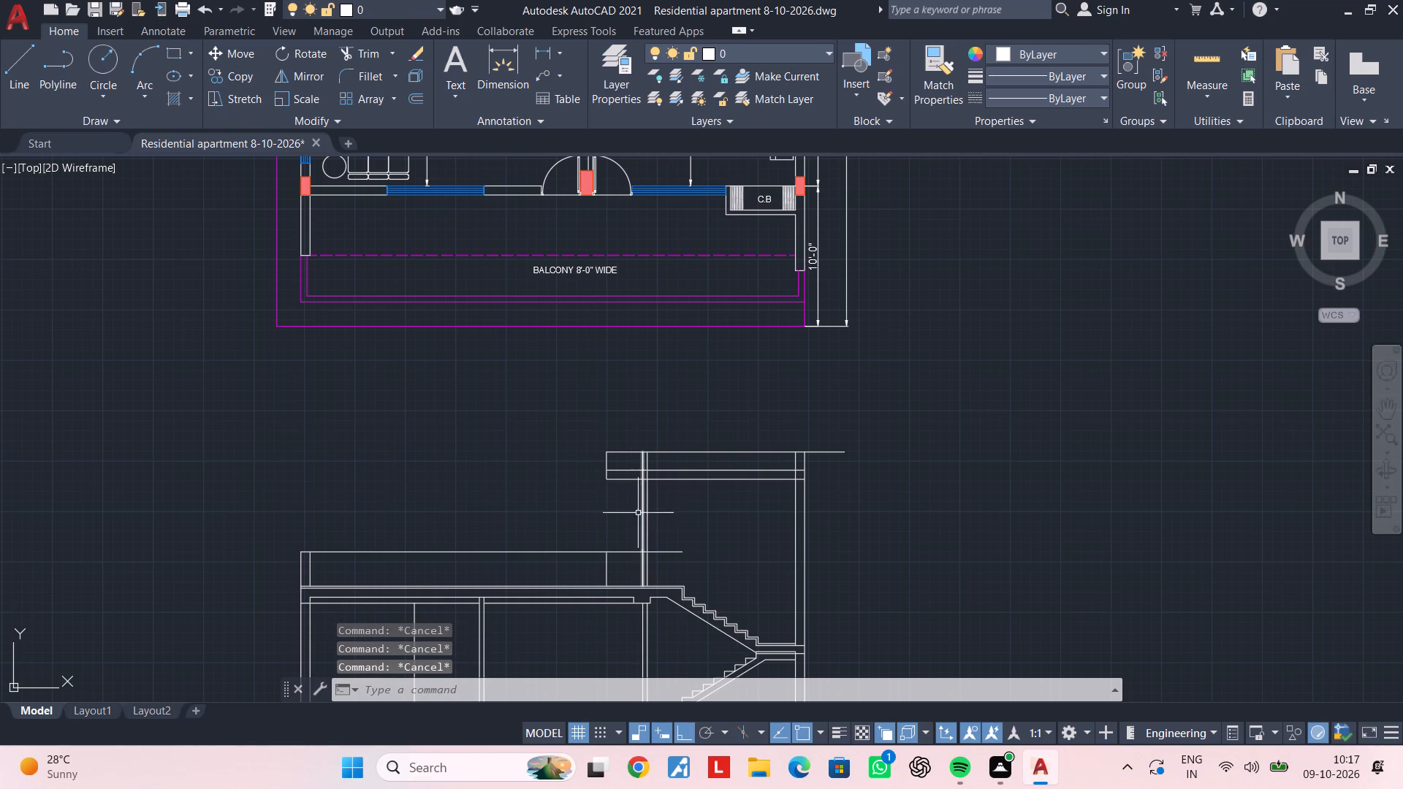
Trim the roof parapet's top line where it overhangs the outer stair wall.
middle_click_drag(628, 509, 503, 476)
key("Escape")
key("Escape")
key("t")
type("r")
key("space")
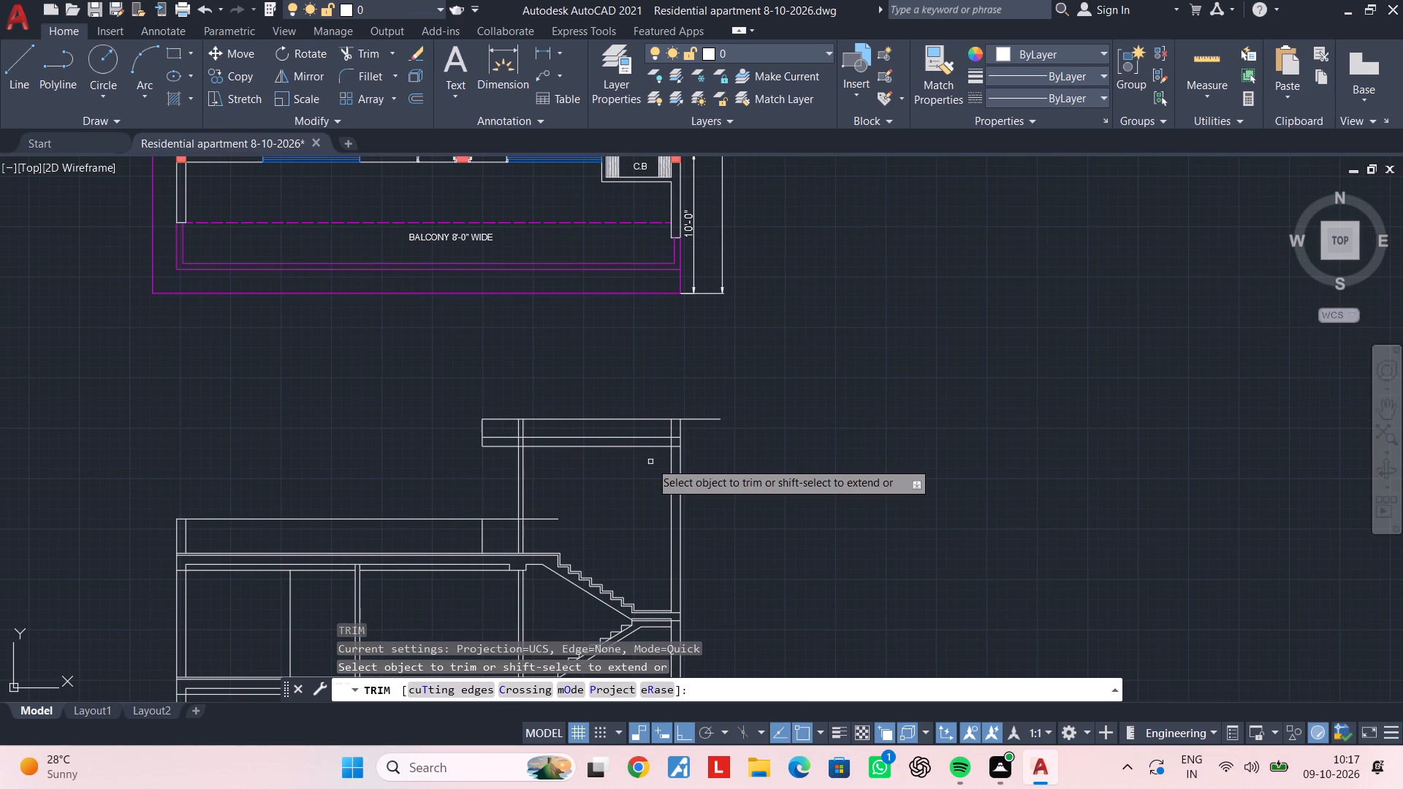
left_click(708, 418)
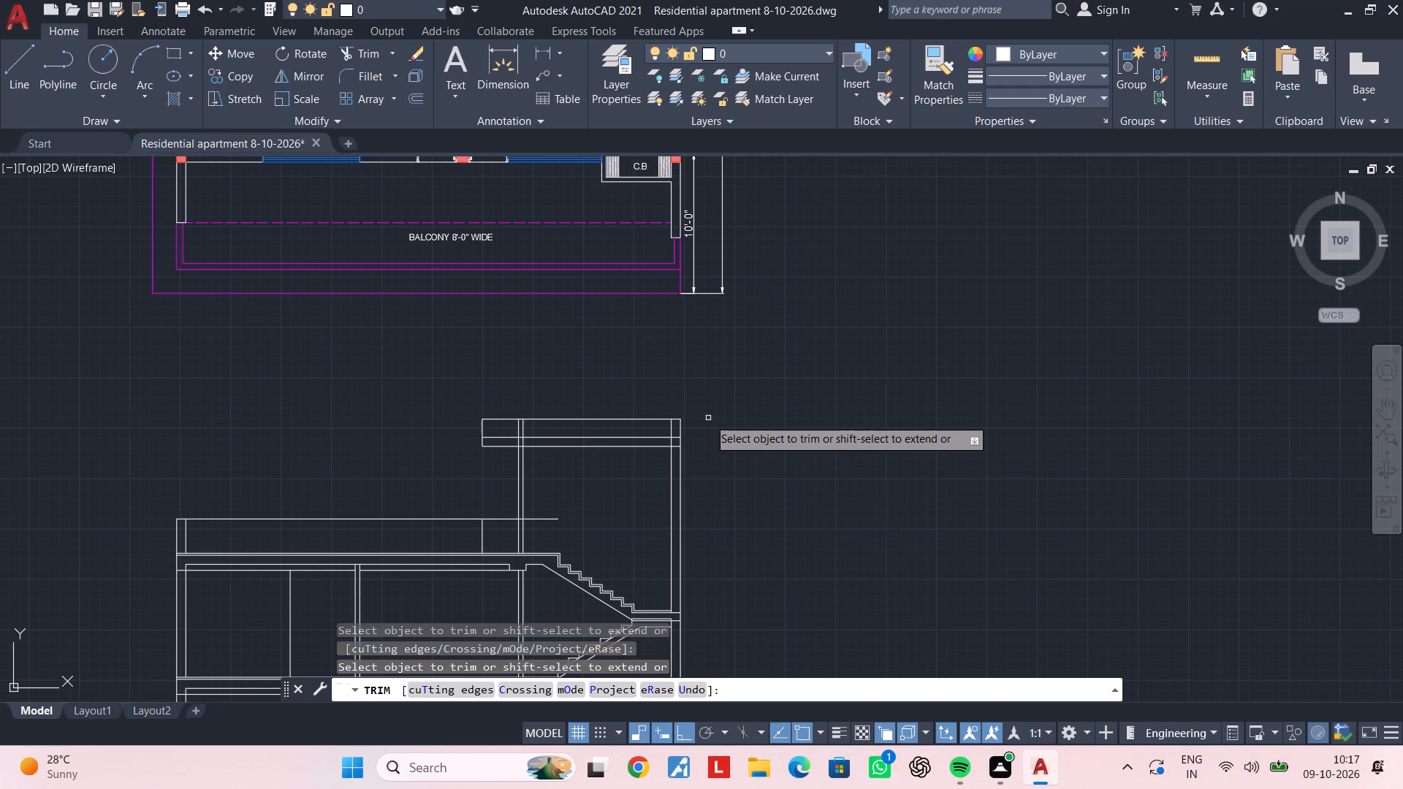
key("Escape")
key("Escape")
key("Escape")
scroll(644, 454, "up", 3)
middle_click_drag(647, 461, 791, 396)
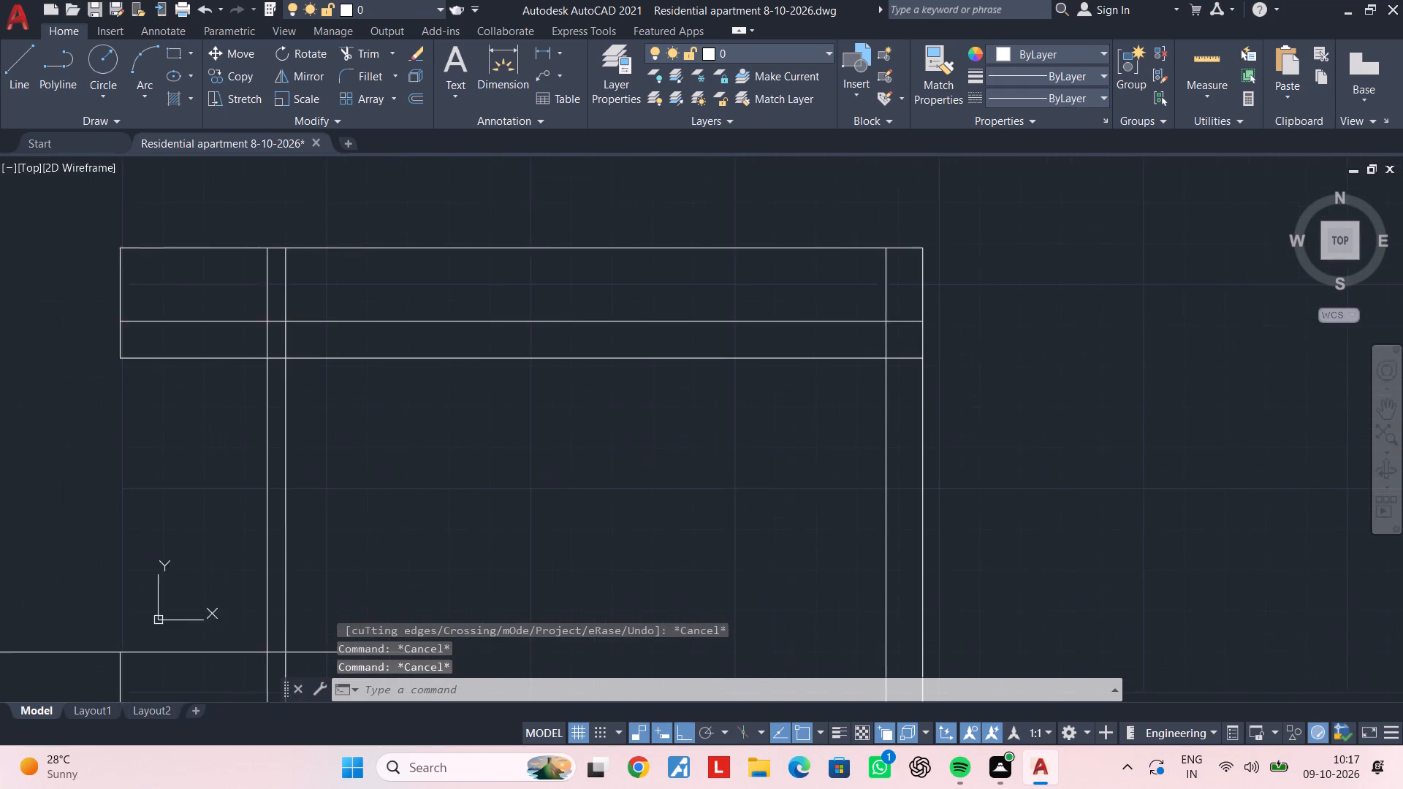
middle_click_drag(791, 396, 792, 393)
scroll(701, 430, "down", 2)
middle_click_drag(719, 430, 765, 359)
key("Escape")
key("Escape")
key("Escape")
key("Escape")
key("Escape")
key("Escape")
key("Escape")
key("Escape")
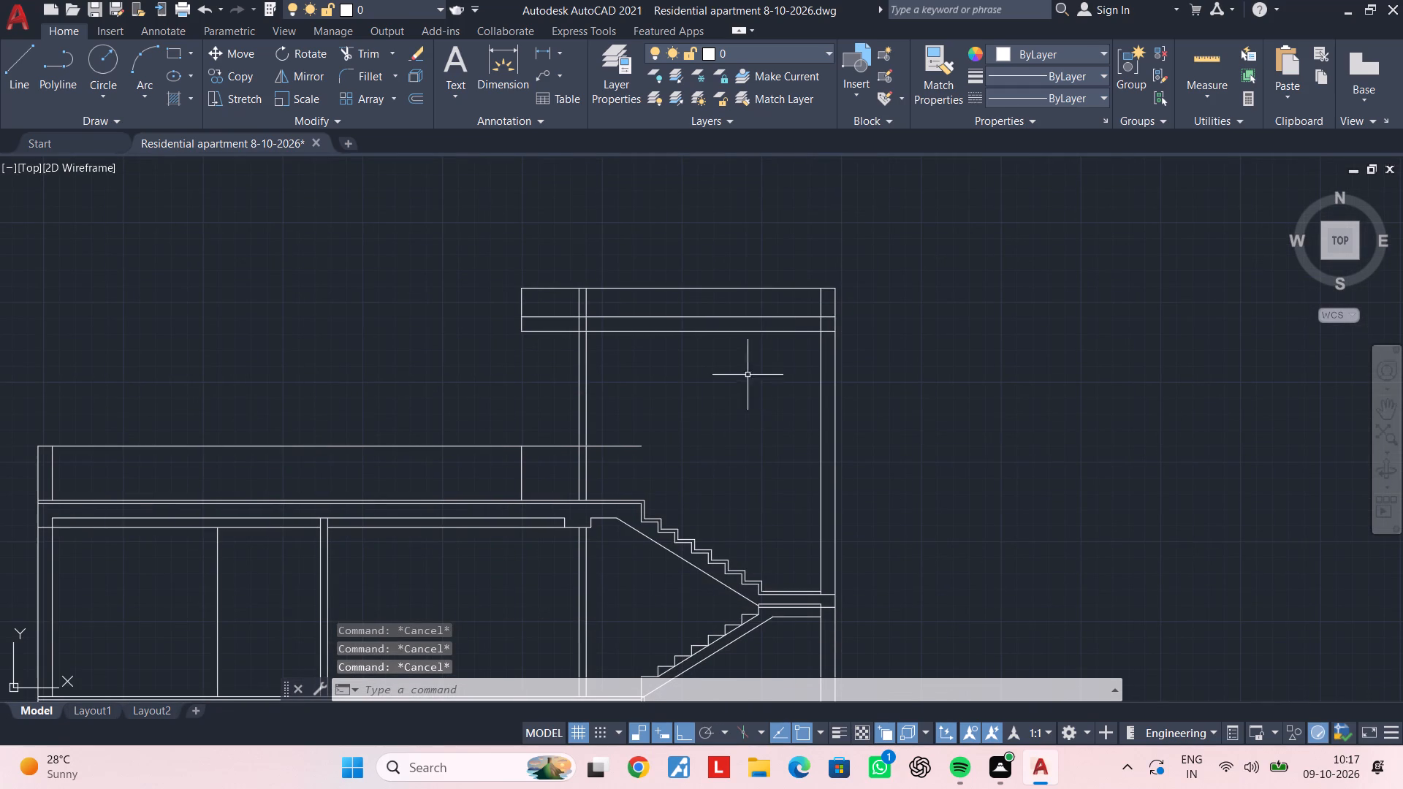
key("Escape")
Trim the terrace parapet's 3' top line where it runs past the inner stair wall over the stair.
middle_click_drag(700, 380, 750, 357)
key("Escape")
key("Escape")
middle_click_drag(722, 393, 753, 373)
key("Escape")
key("Escape")
type("tr")
key("space")
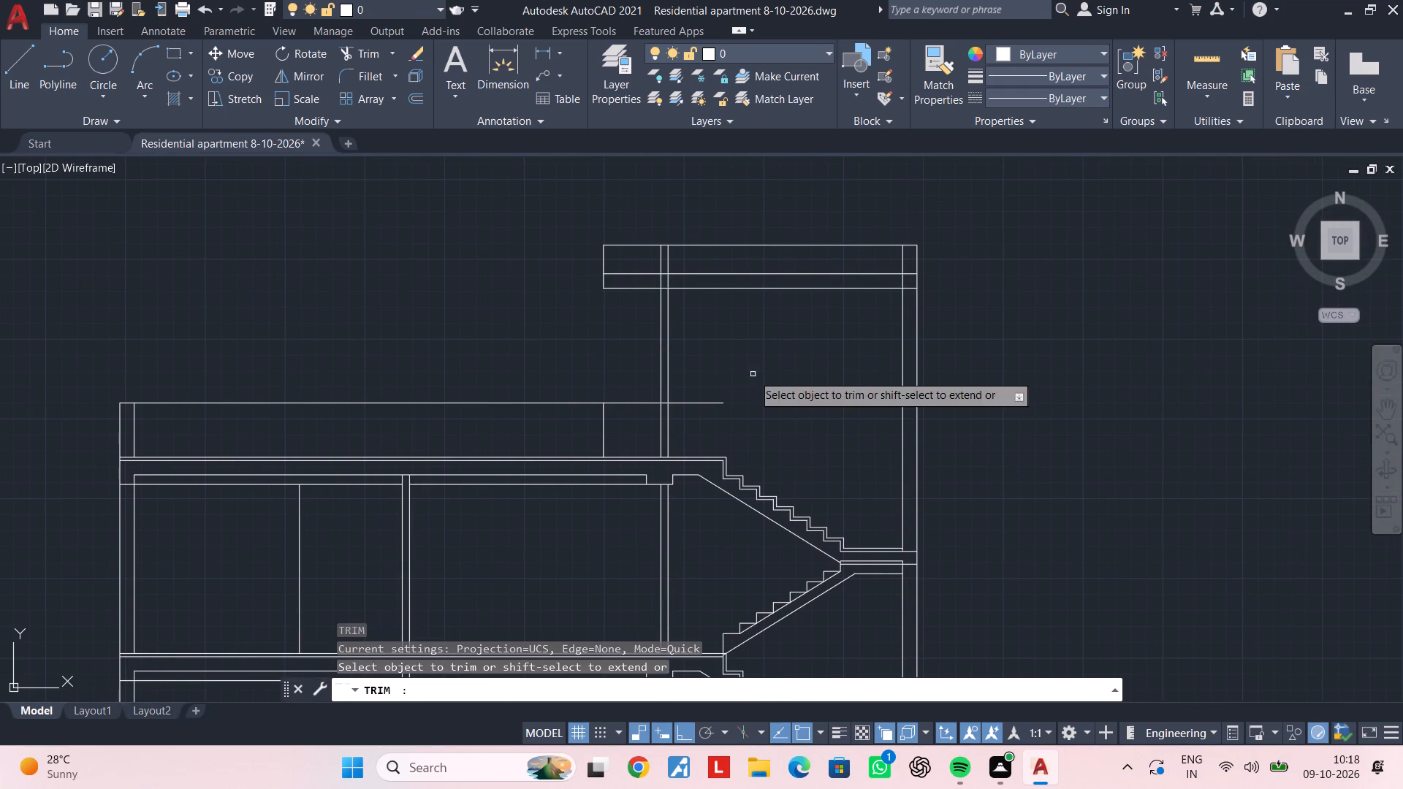
left_click(712, 401)
key("Escape")
key("Escape")
key("Escape")
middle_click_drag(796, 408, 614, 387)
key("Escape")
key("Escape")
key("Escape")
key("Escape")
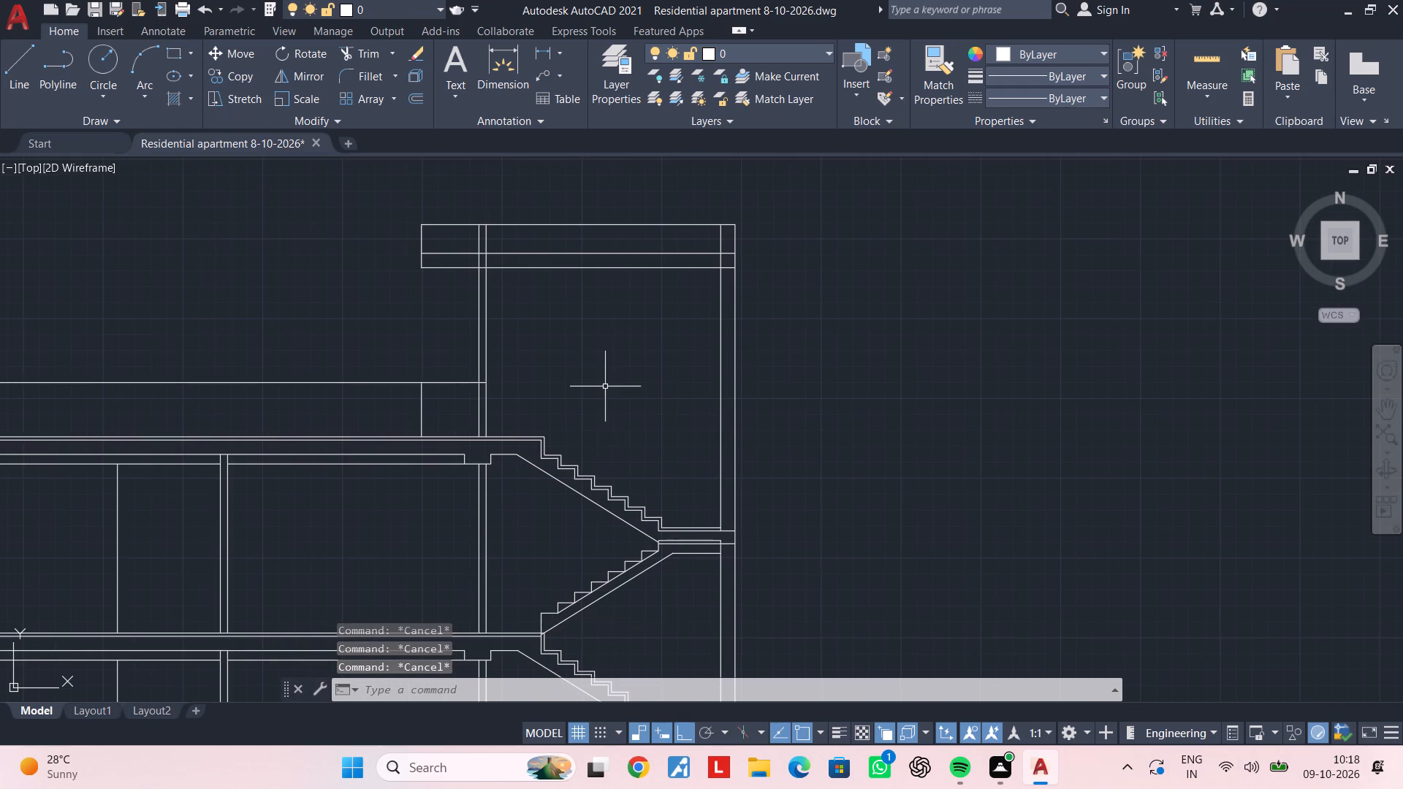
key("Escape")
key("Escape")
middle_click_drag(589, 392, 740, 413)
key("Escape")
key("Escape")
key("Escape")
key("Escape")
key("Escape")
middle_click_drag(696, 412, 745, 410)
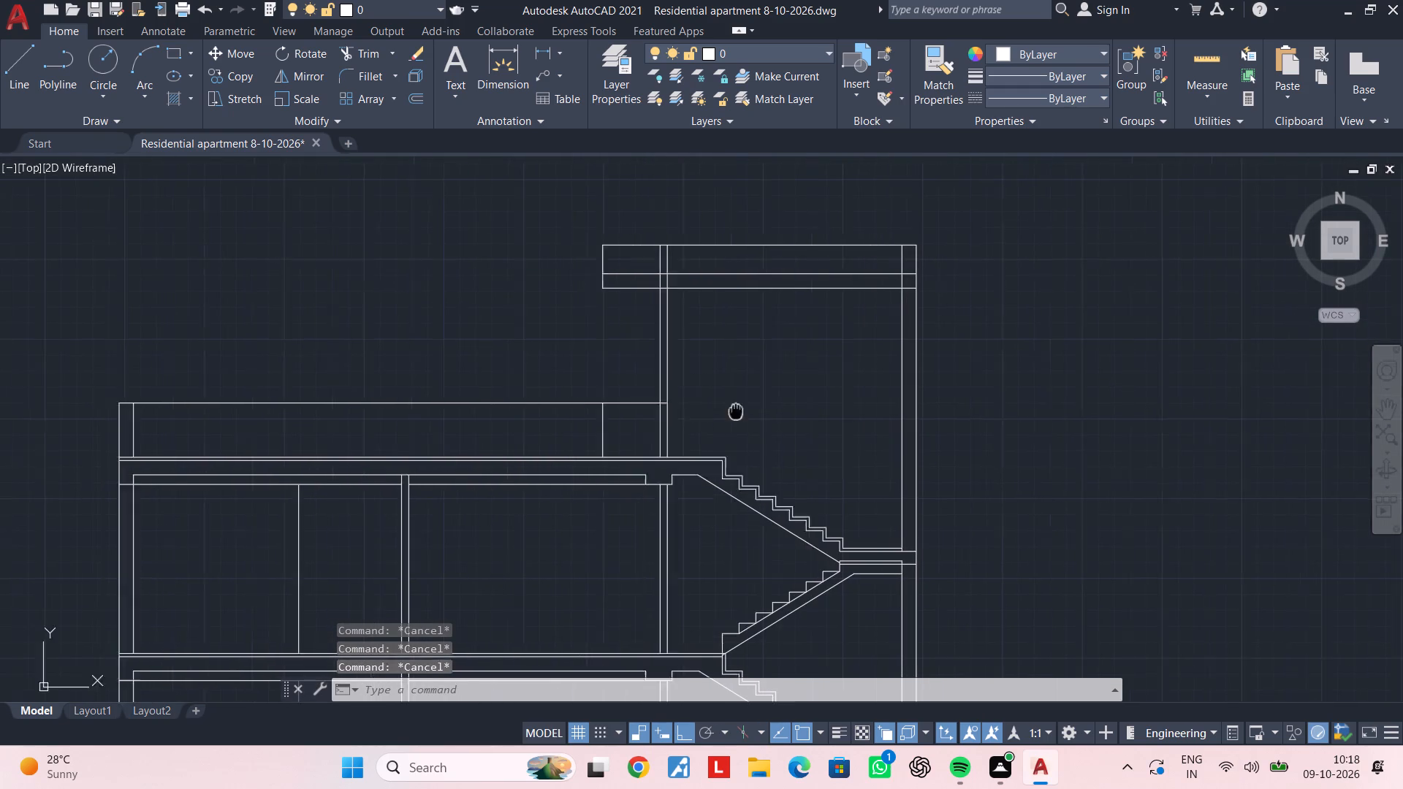
Trim the terrace parapet's top line inside the inner stair wall's thickness and remove the leftover vertical line beside that wall.
middle_click_drag(745, 410, 834, 406)
key("t")
type("r")
key("space")
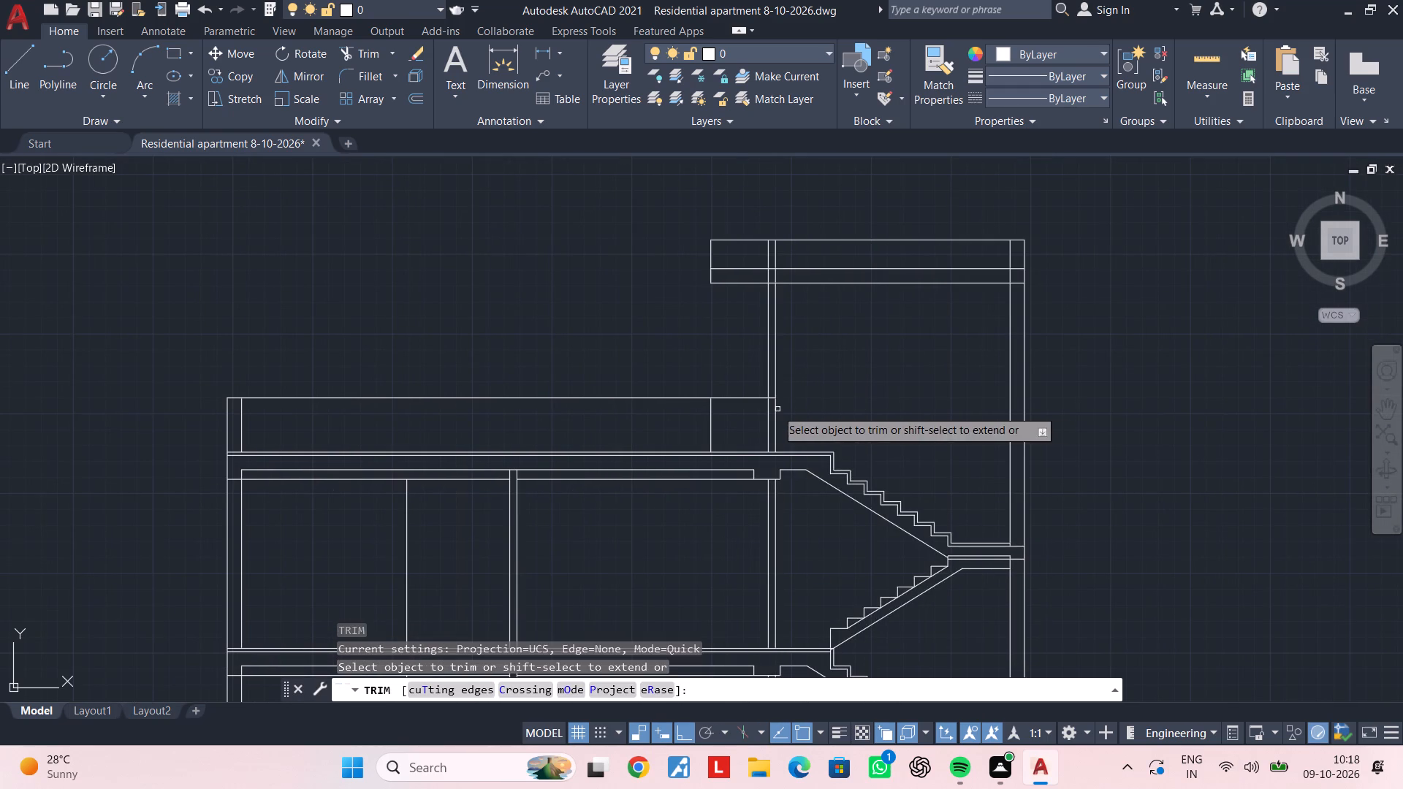
scroll(769, 394, "up", 3)
left_click(767, 406)
scroll(679, 430, "down", 4)
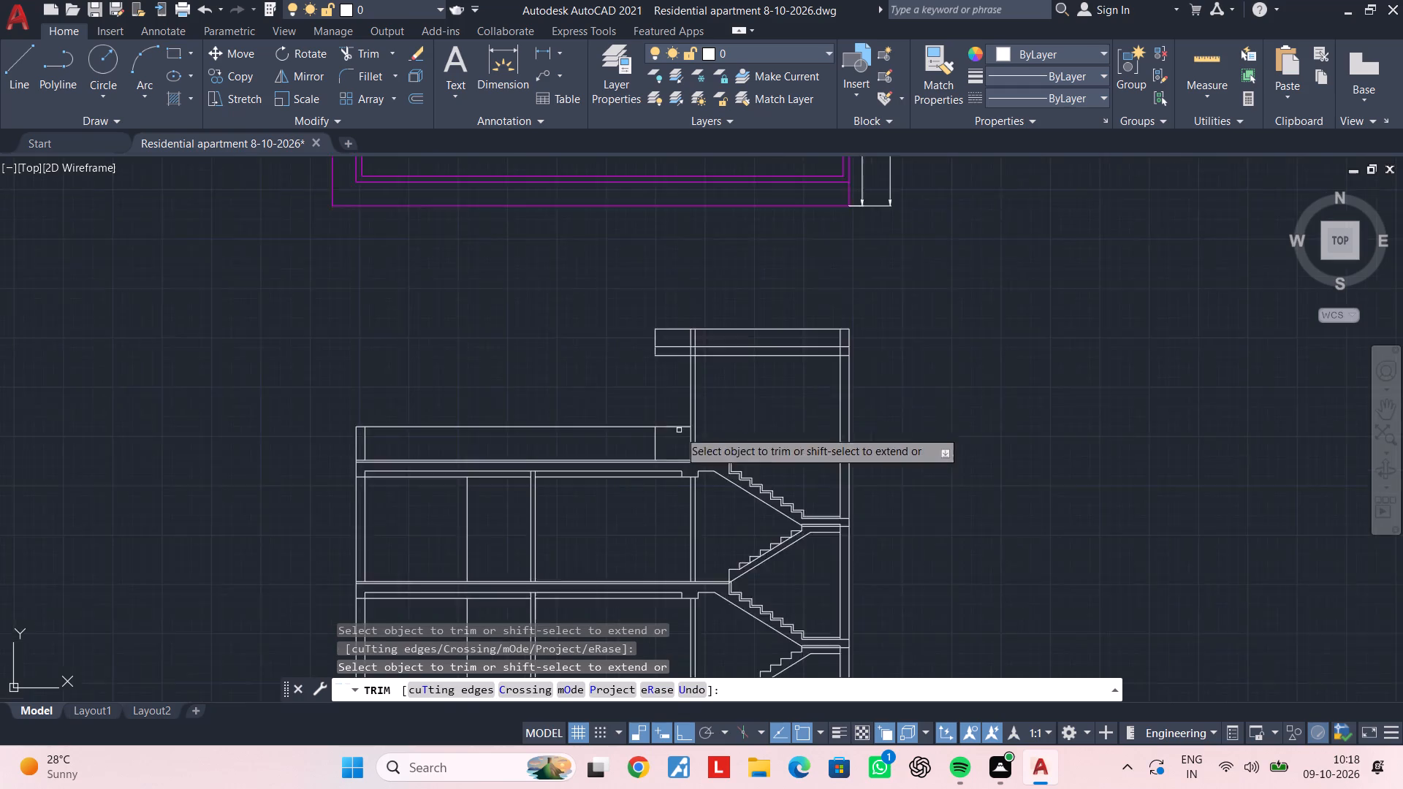
middle_click_drag(679, 430, 798, 396)
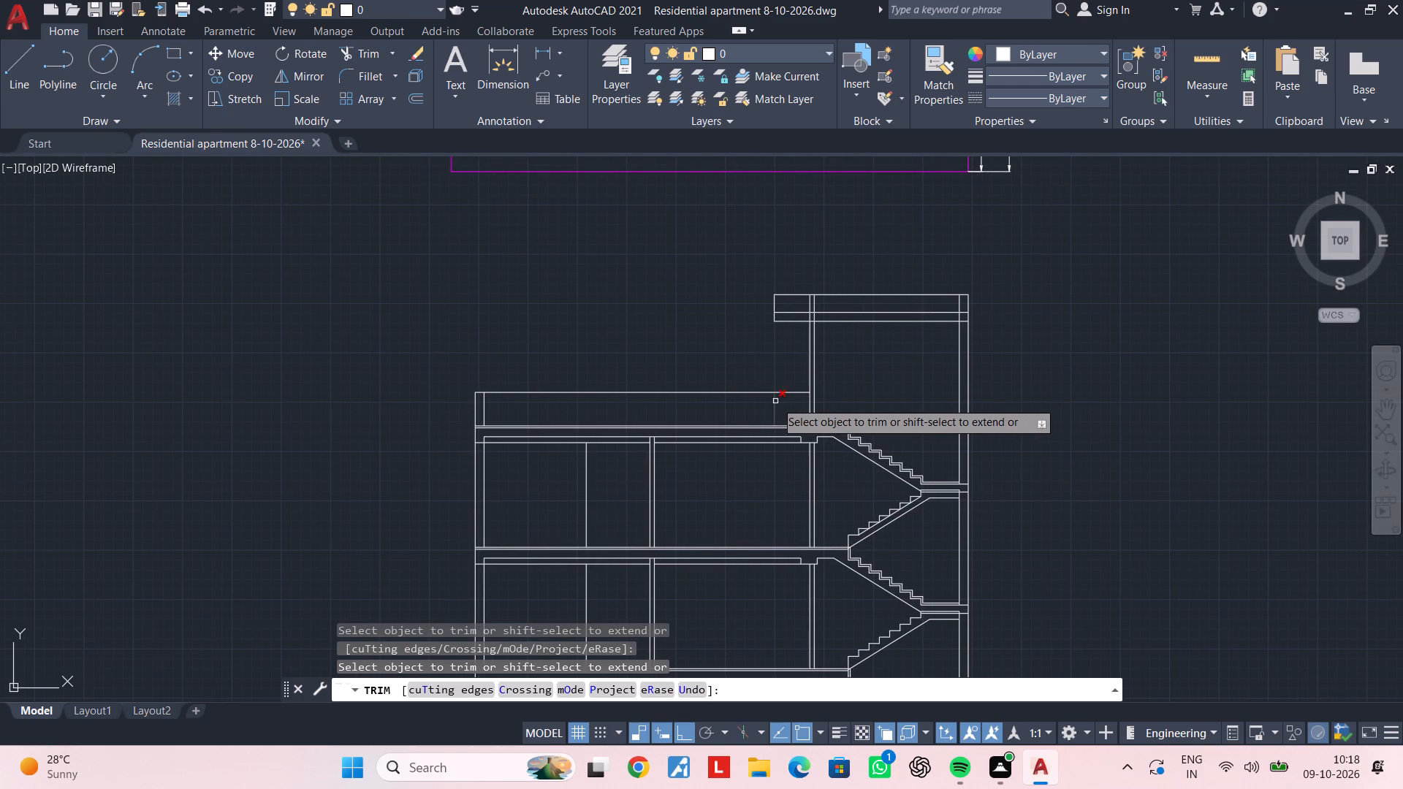
left_click(772, 416)
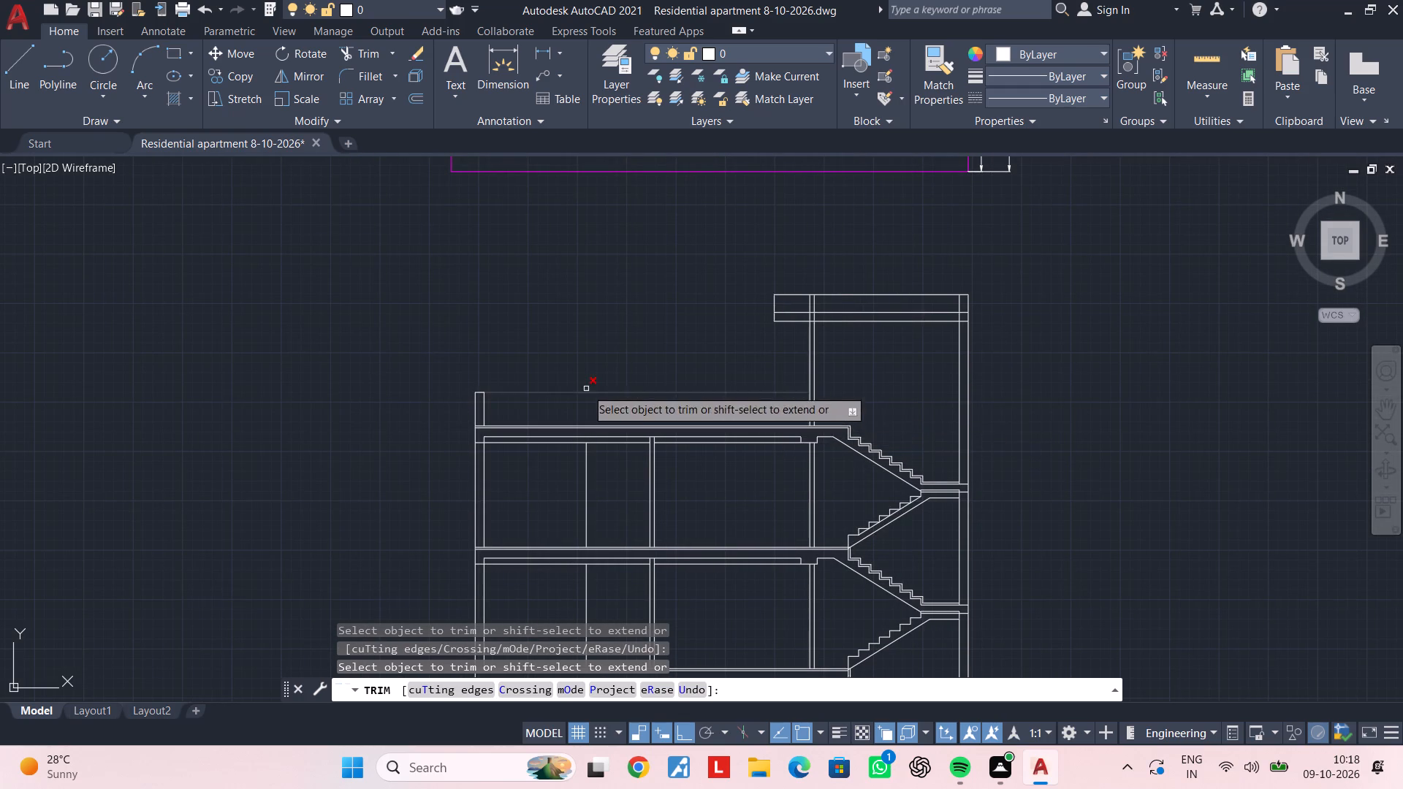
middle_click_drag(581, 381, 694, 362)
key("Escape")
key("Escape")
key("Escape")
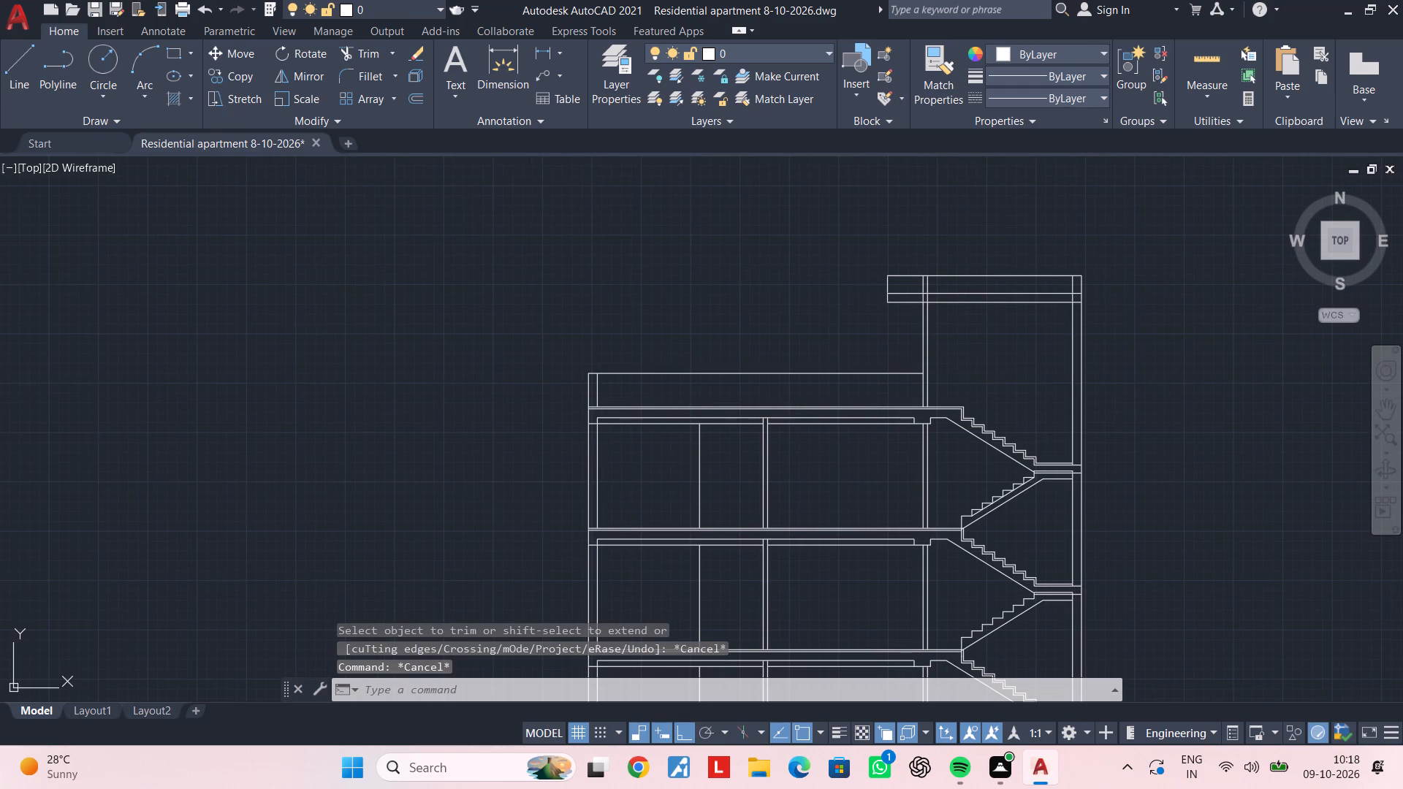
key("Escape")
key("Escape")
key("Escape")
Move the terrace parapet's inner vertical line 3" toward its outer face.
scroll(598, 408, "up", 4)
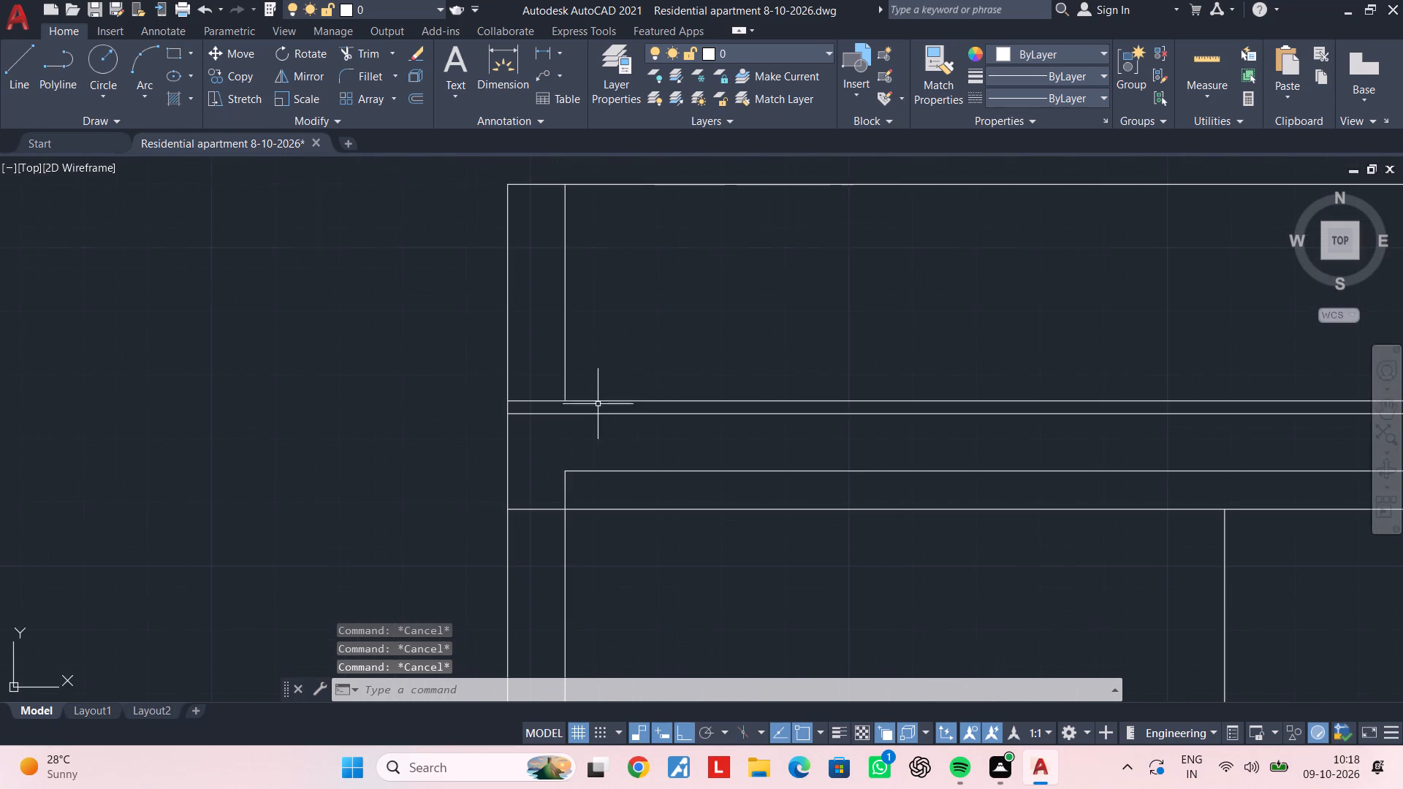
left_click(604, 339)
left_click(560, 347)
type("m")
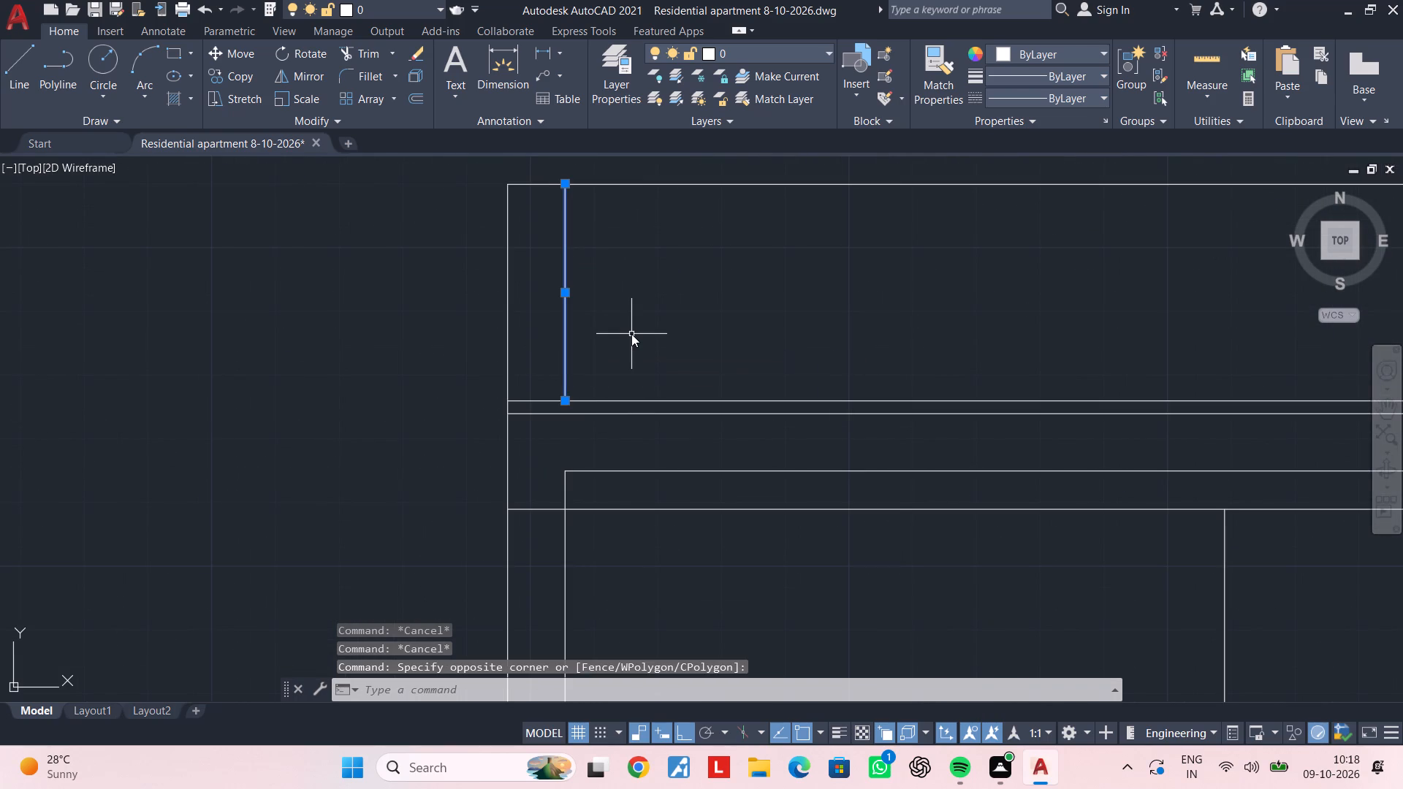
key("space")
left_click(631, 332)
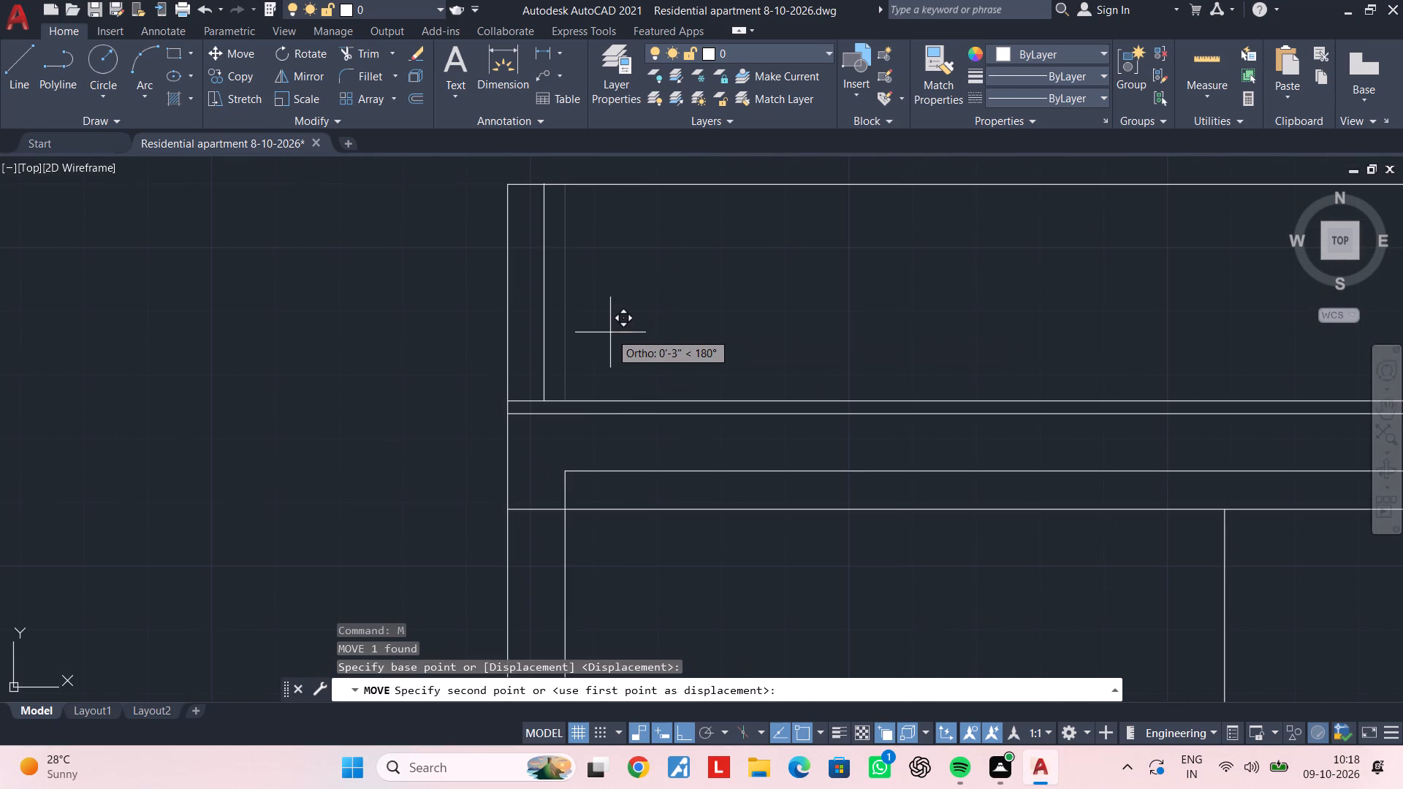
type("3\"")
key("Return")
key("Escape")
key("Escape")
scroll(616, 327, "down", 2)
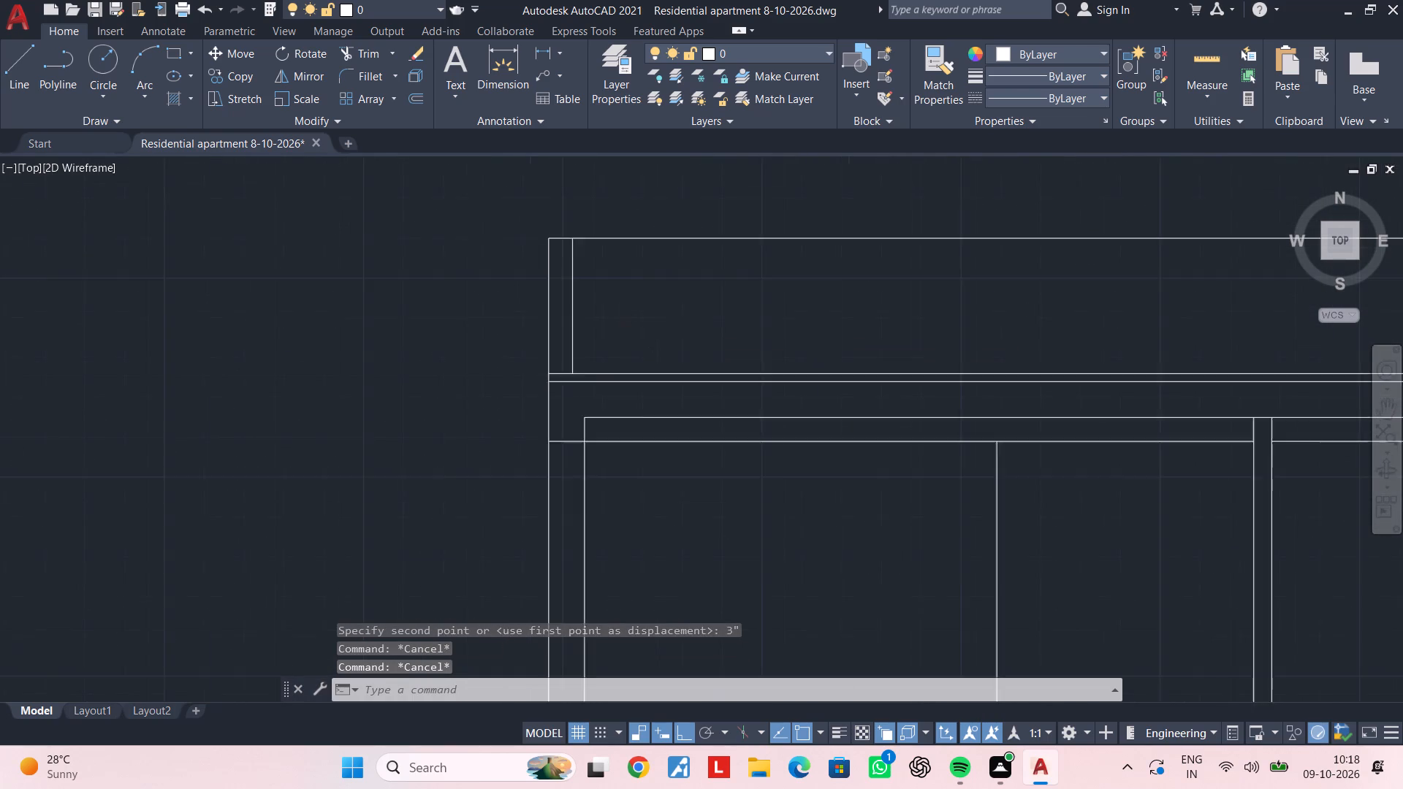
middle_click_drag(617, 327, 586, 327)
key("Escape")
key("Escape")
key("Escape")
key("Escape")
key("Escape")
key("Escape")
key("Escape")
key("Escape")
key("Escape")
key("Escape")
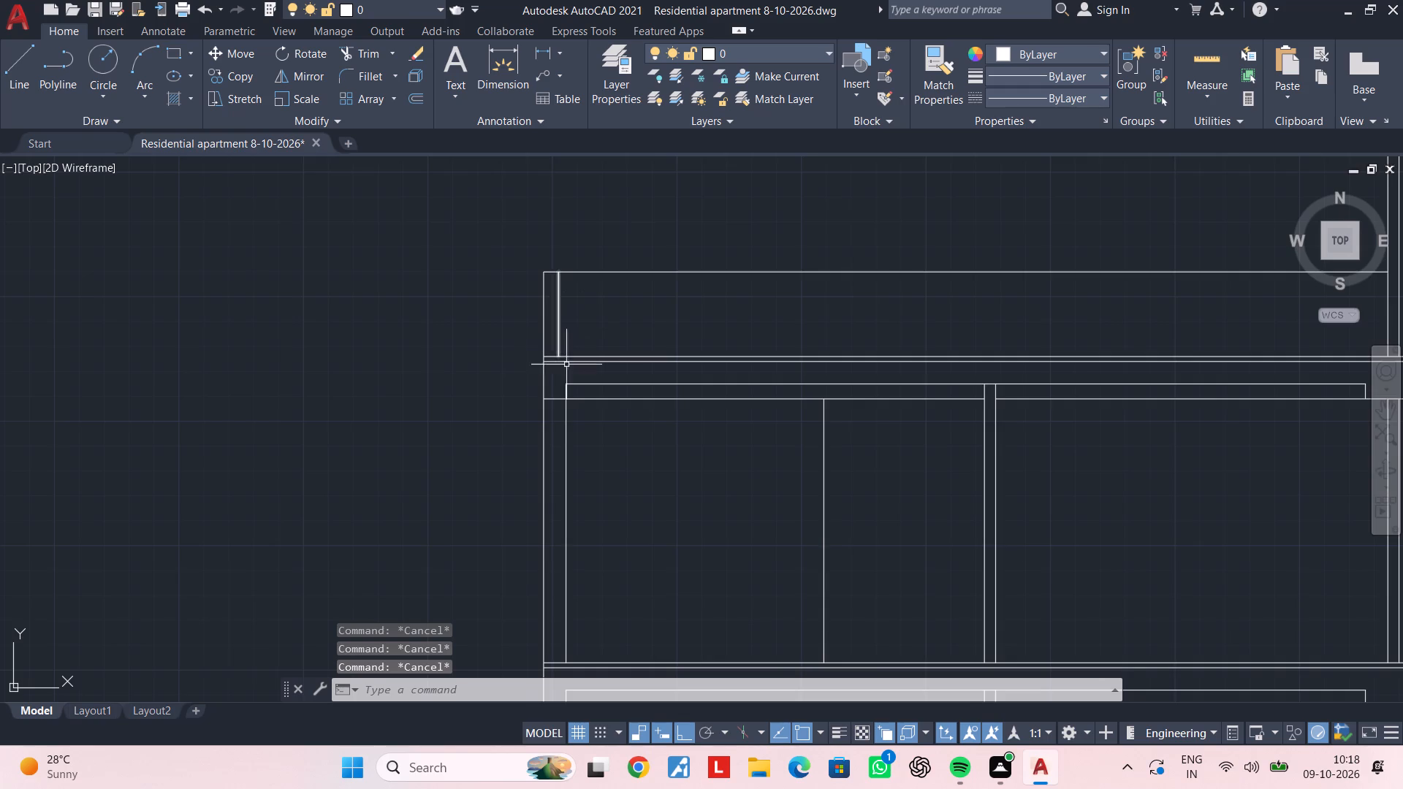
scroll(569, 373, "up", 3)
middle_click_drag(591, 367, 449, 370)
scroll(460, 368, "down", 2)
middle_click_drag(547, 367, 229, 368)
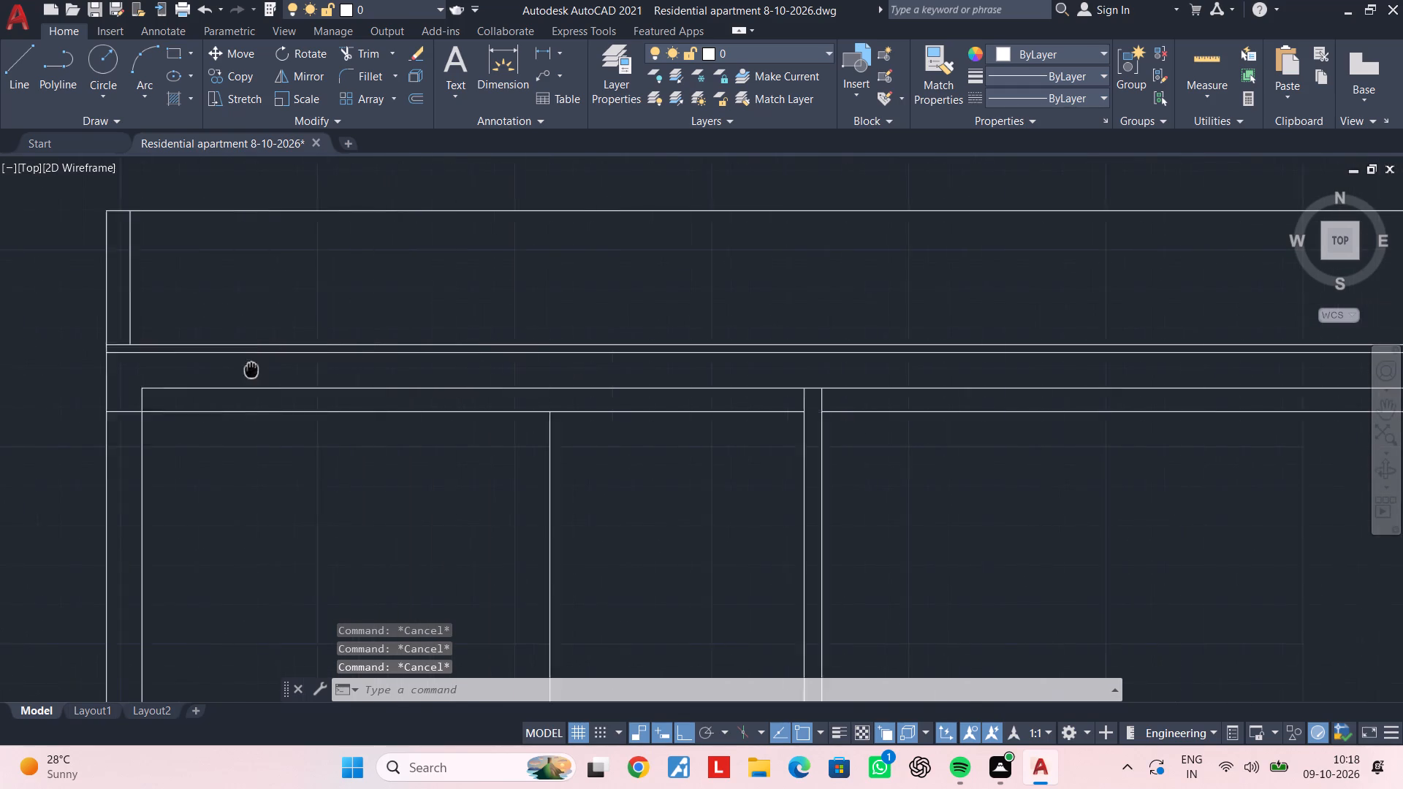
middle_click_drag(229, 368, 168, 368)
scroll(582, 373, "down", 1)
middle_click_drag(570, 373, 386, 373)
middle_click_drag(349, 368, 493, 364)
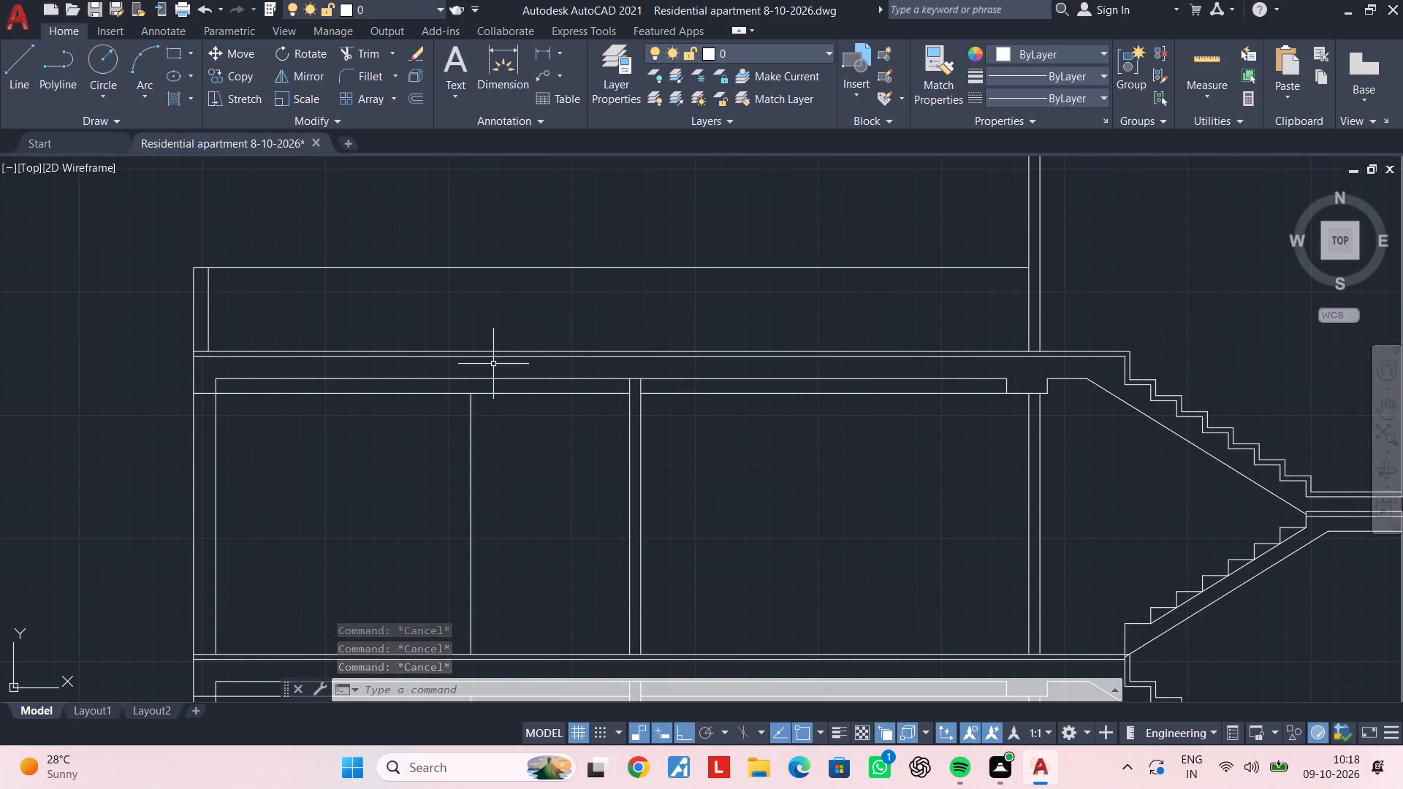
Trim the terrace floor's finish line within the thickness of the outer parapet.
scroll(235, 376, "up", 2)
middle_click_drag(211, 363, 450, 384)
key("Escape")
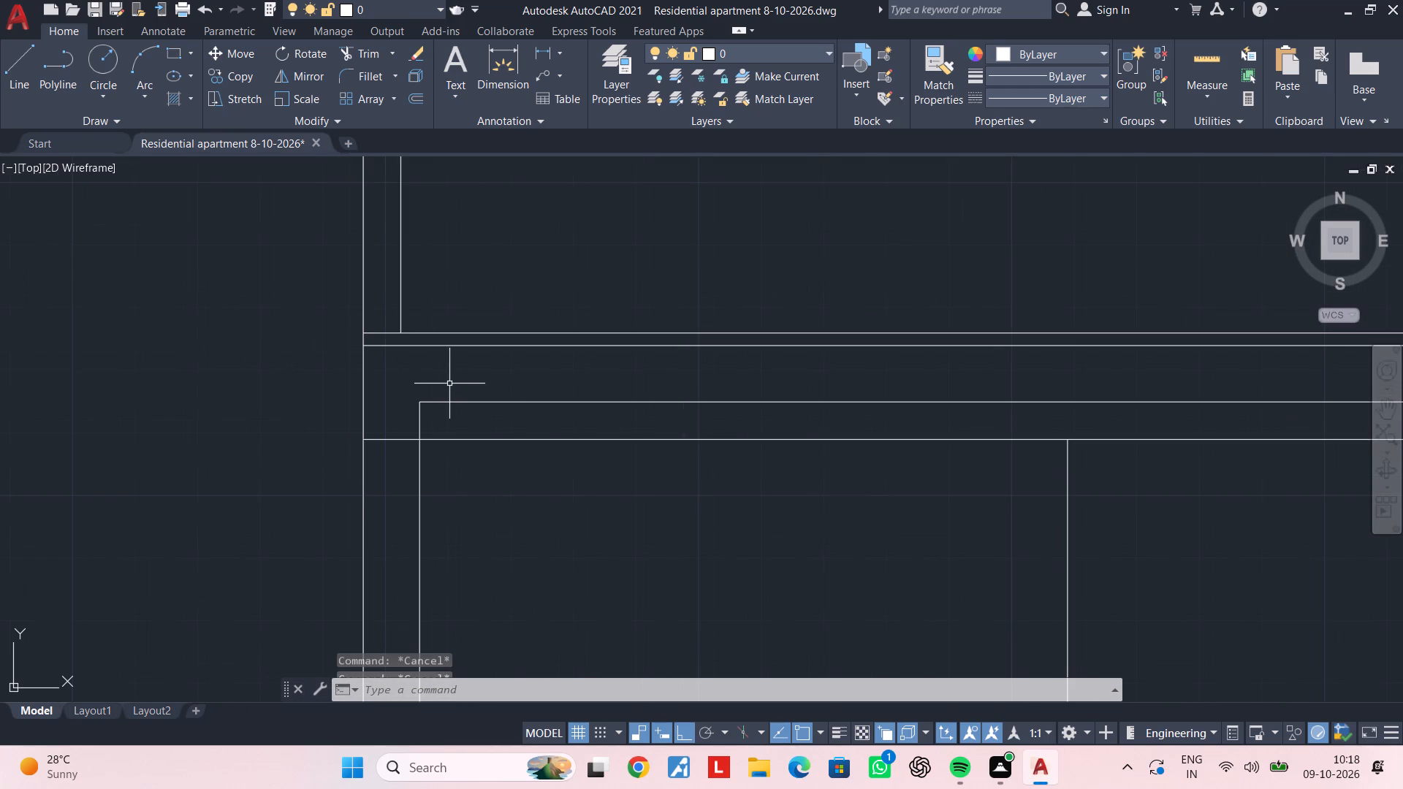
key("t")
key("r")
key("space")
left_click(371, 332)
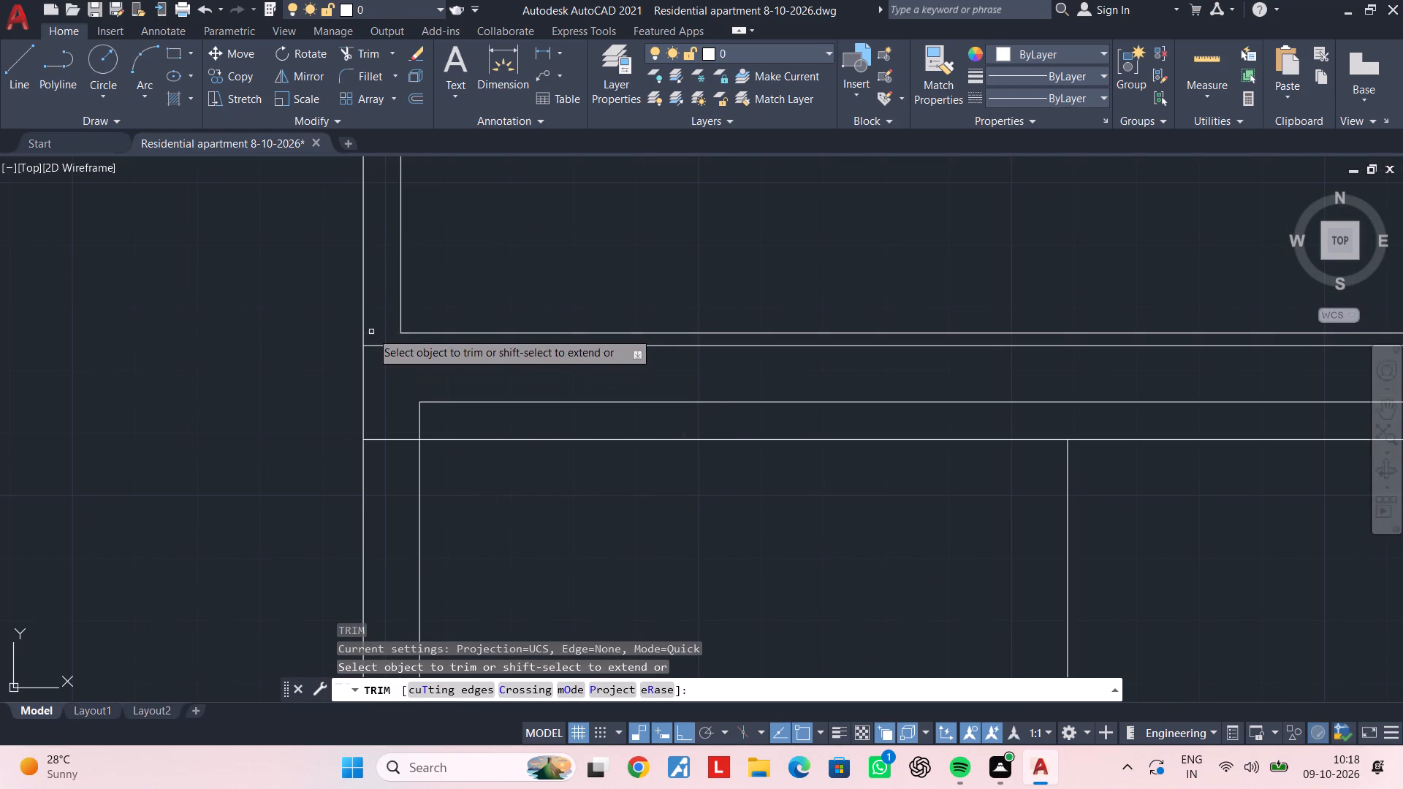
key("Escape")
key("Escape")
Extend the terrace parapet's inner line down to the slab's structural top line.
type("ex")
key("space")
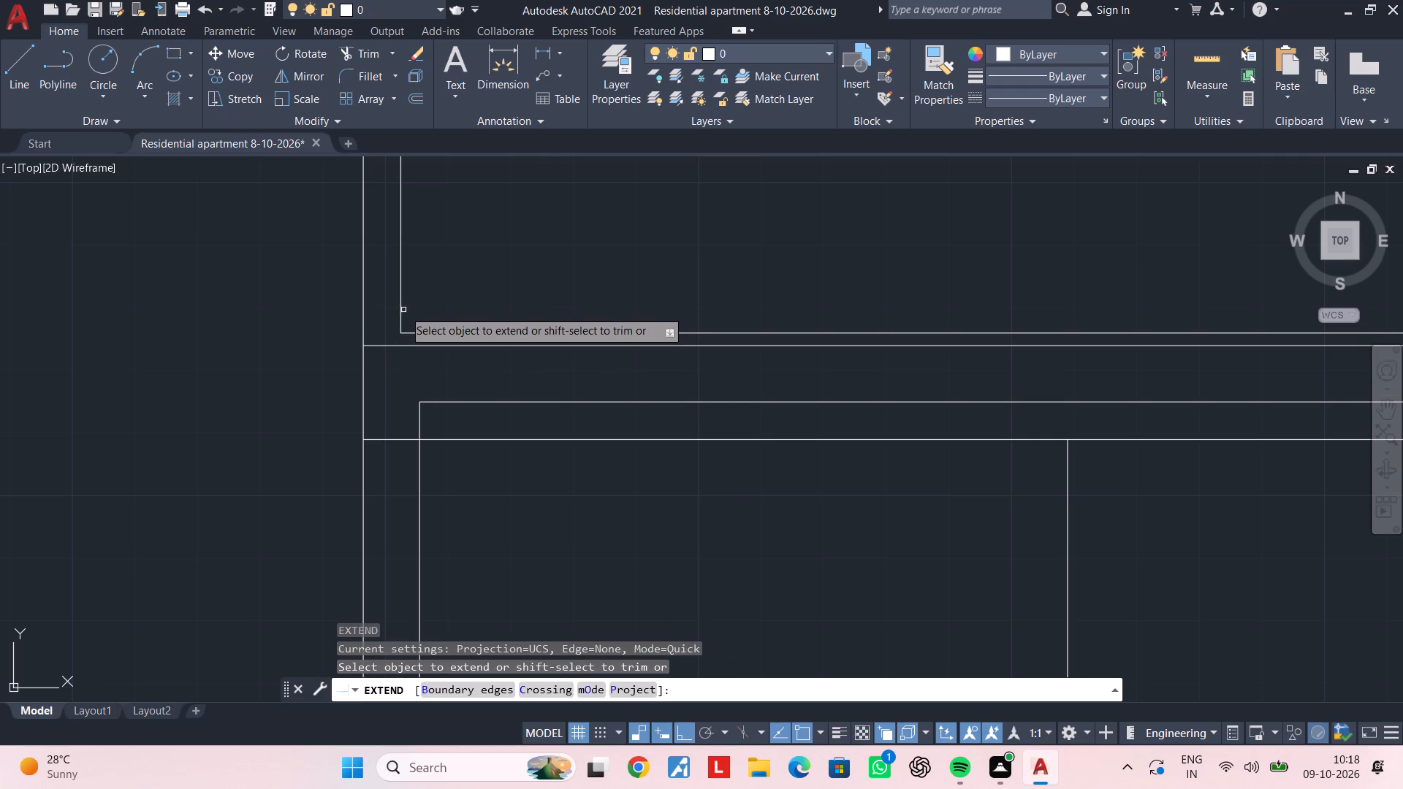
left_click(403, 310)
key("Escape")
Offset the roof projection's outer end line 6" inward to form the roof parapet's thickness.
scroll(731, 298, "down", 2)
middle_click_drag(737, 300, 481, 378)
middle_click_drag(717, 326, 598, 353)
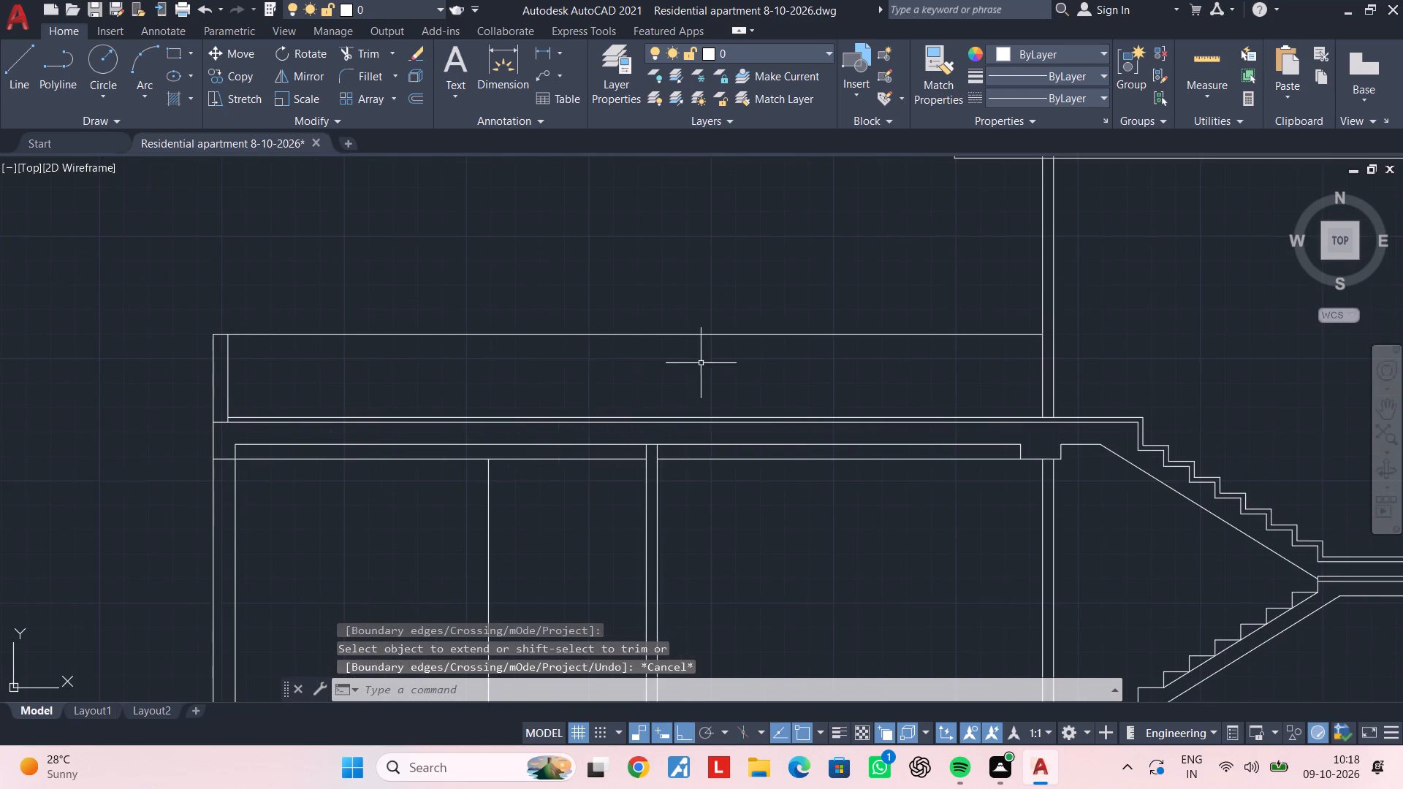
middle_click_drag(763, 357, 498, 373)
middle_click_drag(708, 365, 625, 382)
middle_click_drag(700, 324, 685, 452)
middle_click_drag(689, 344, 672, 416)
scroll(674, 389, "up", 1)
middle_click_drag(730, 394, 691, 435)
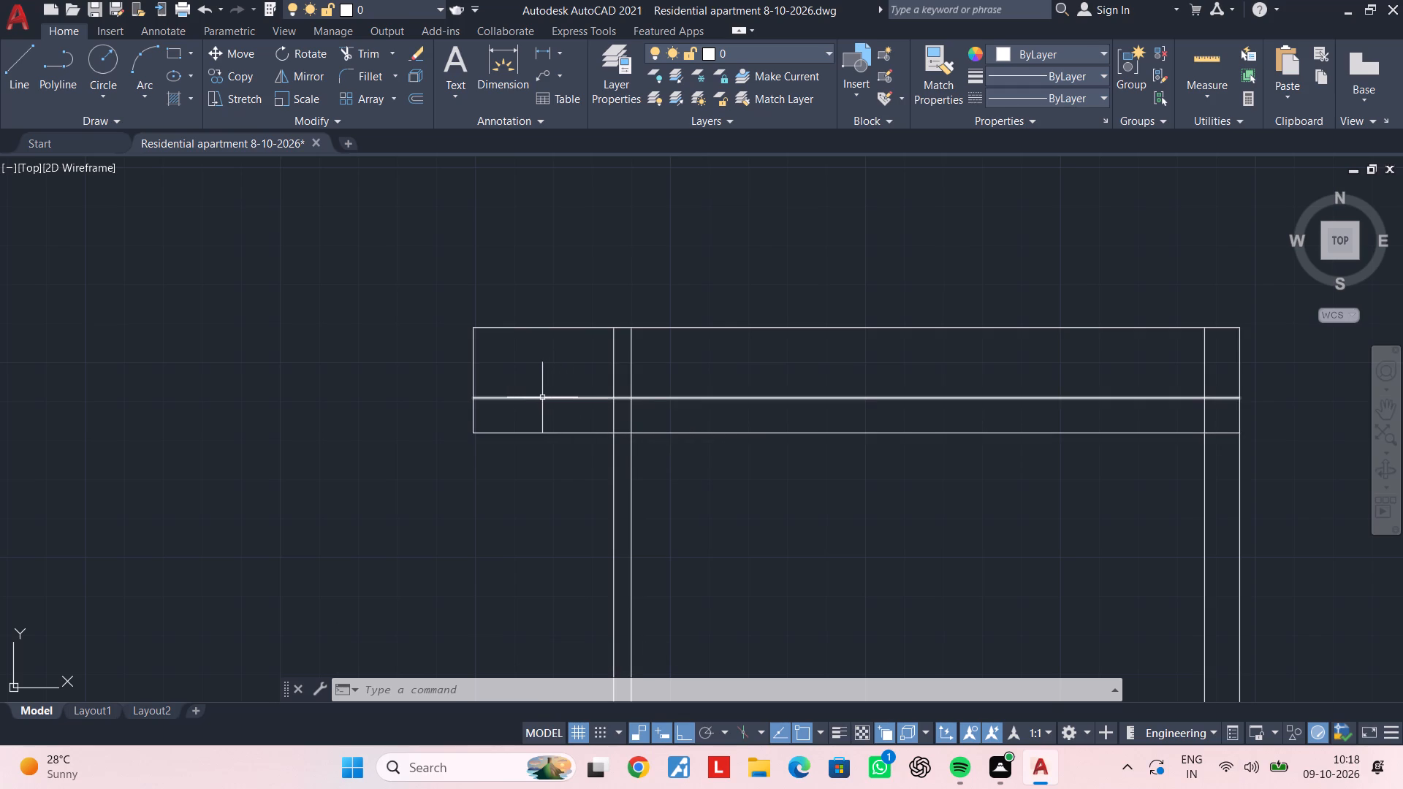
scroll(541, 397, "up", 2)
middle_click_drag(489, 377, 605, 386)
key("Escape")
key("Escape")
key("Escape")
key("Escape")
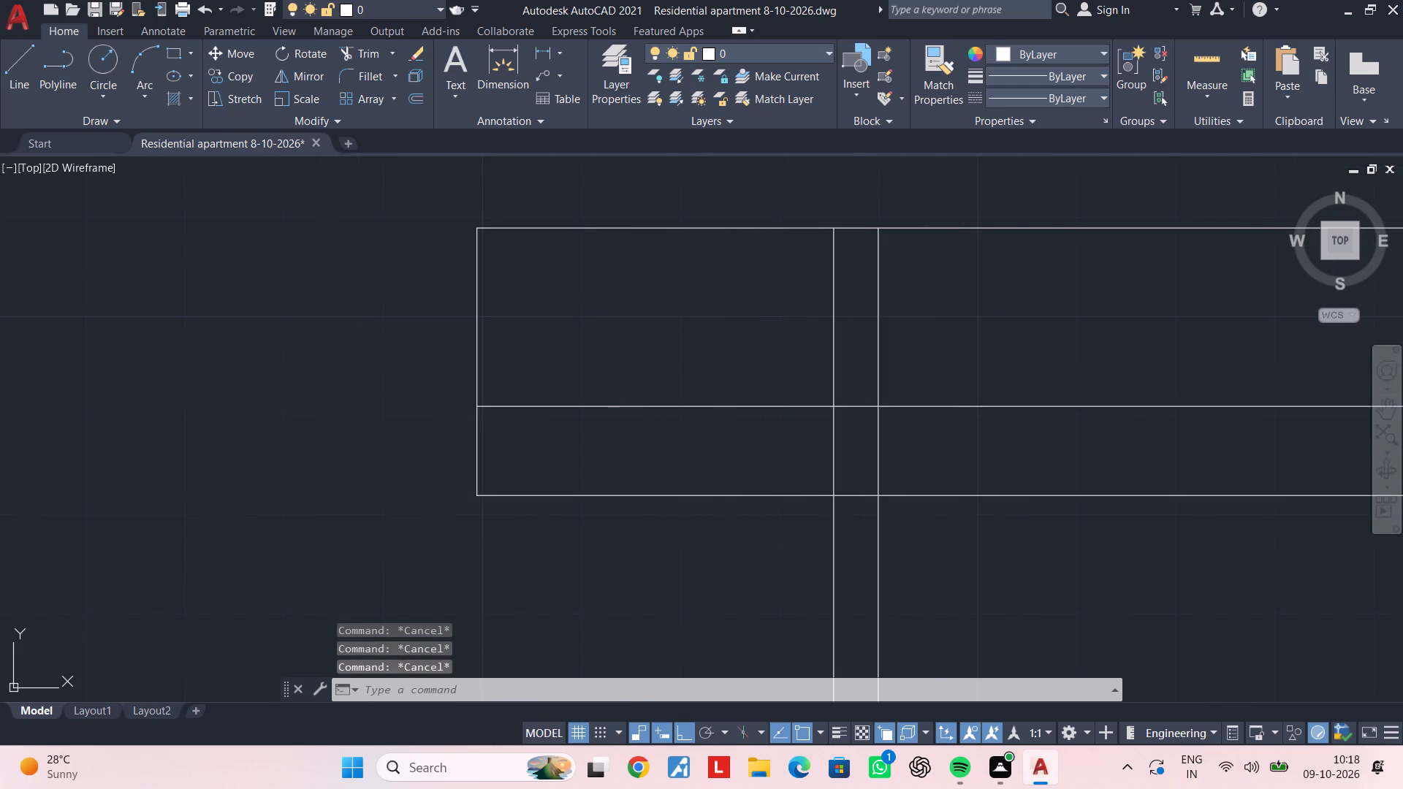
type("of 6\"")
key("Return")
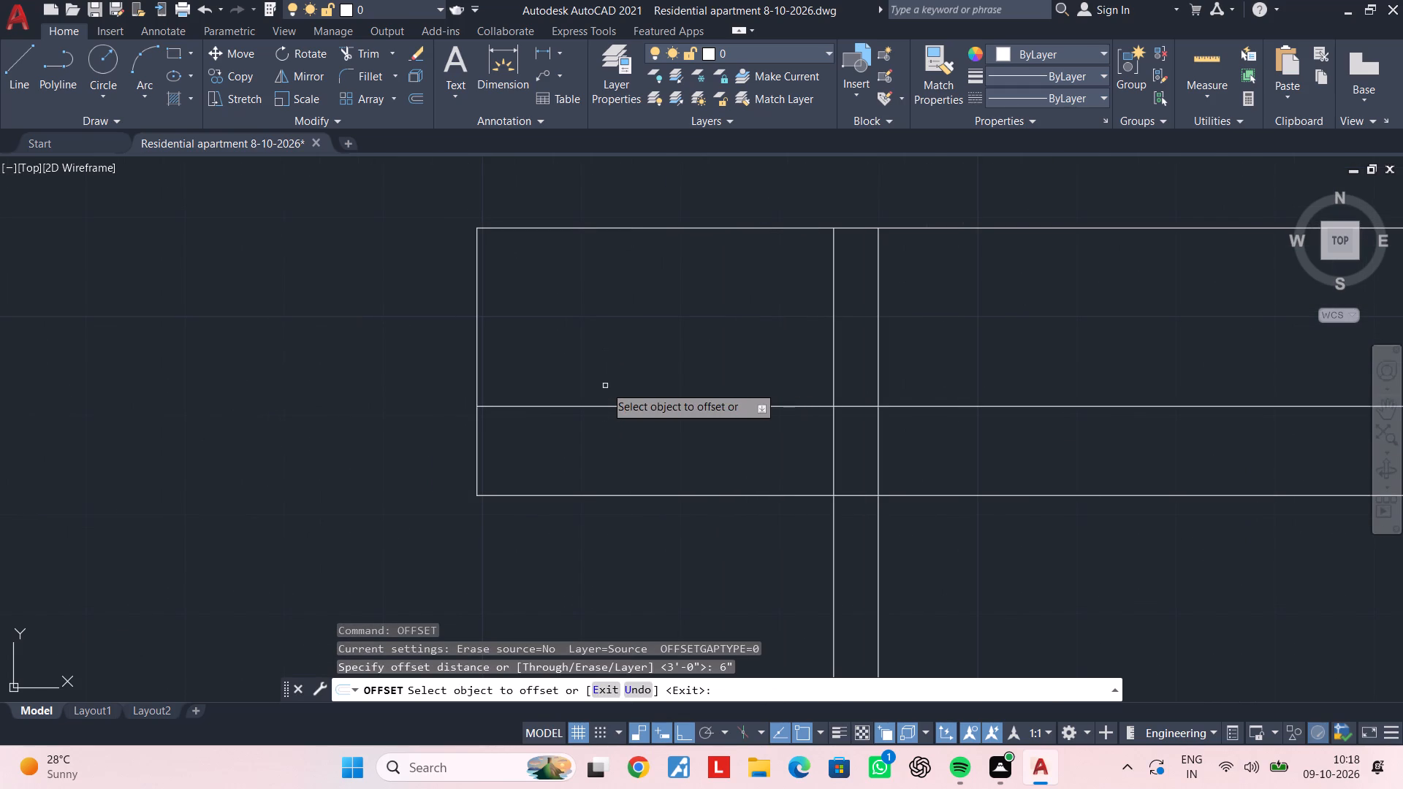
left_click(476, 345)
left_click(628, 327)
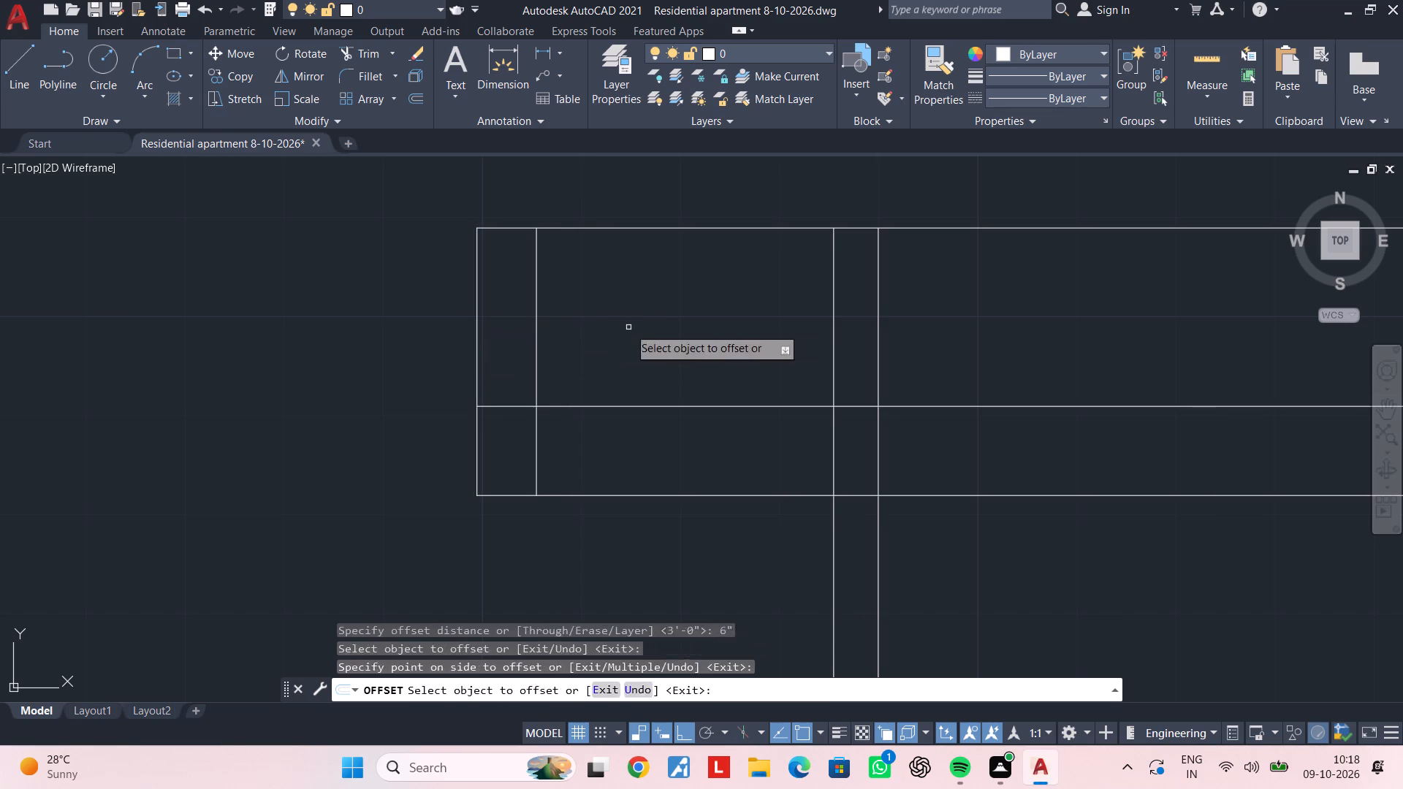
key("Escape")
key("Escape")
Trim the roof parapet's inner line below the slab top and the wall lines within the parapet, plus the wall's outer line within the slab.
type("tr")
key("space")
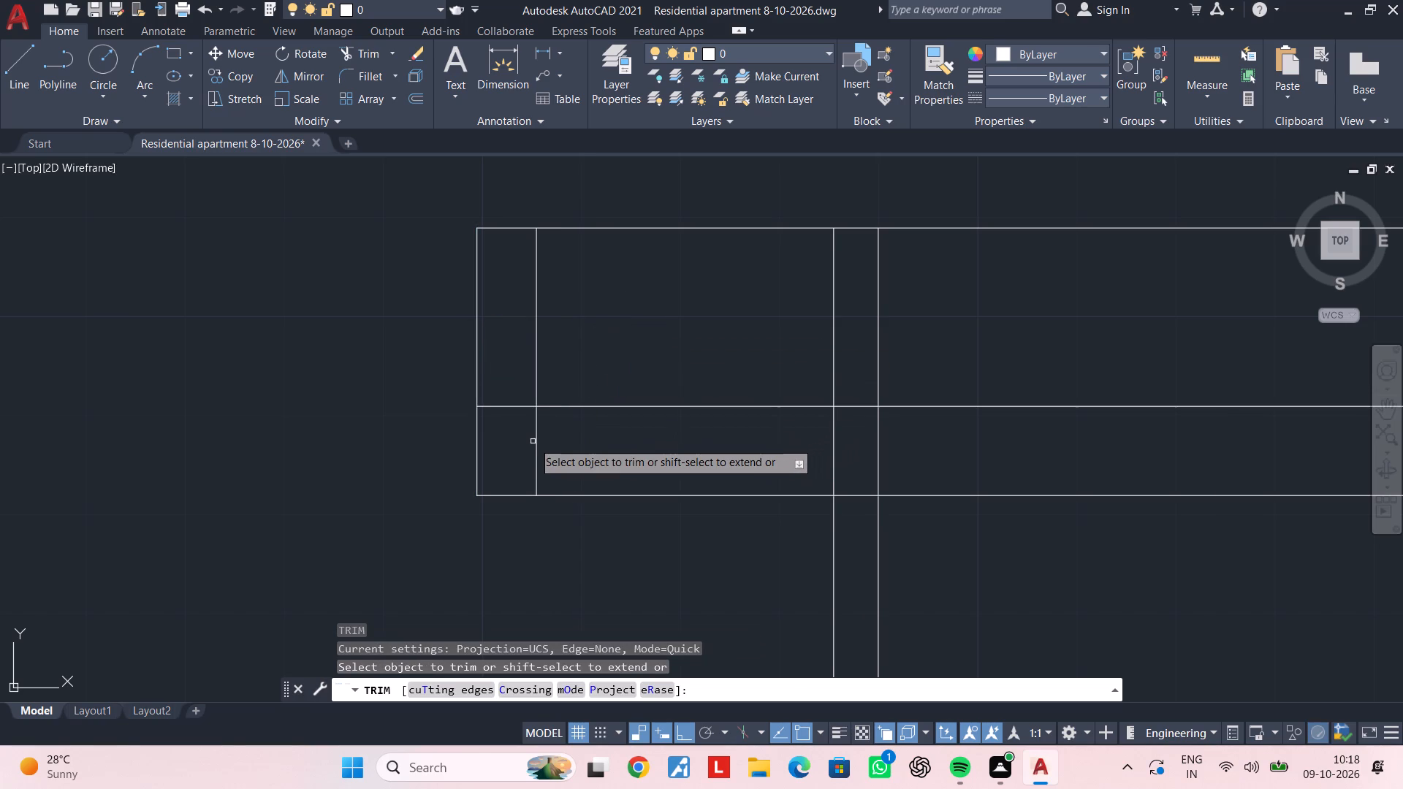
left_click(534, 442)
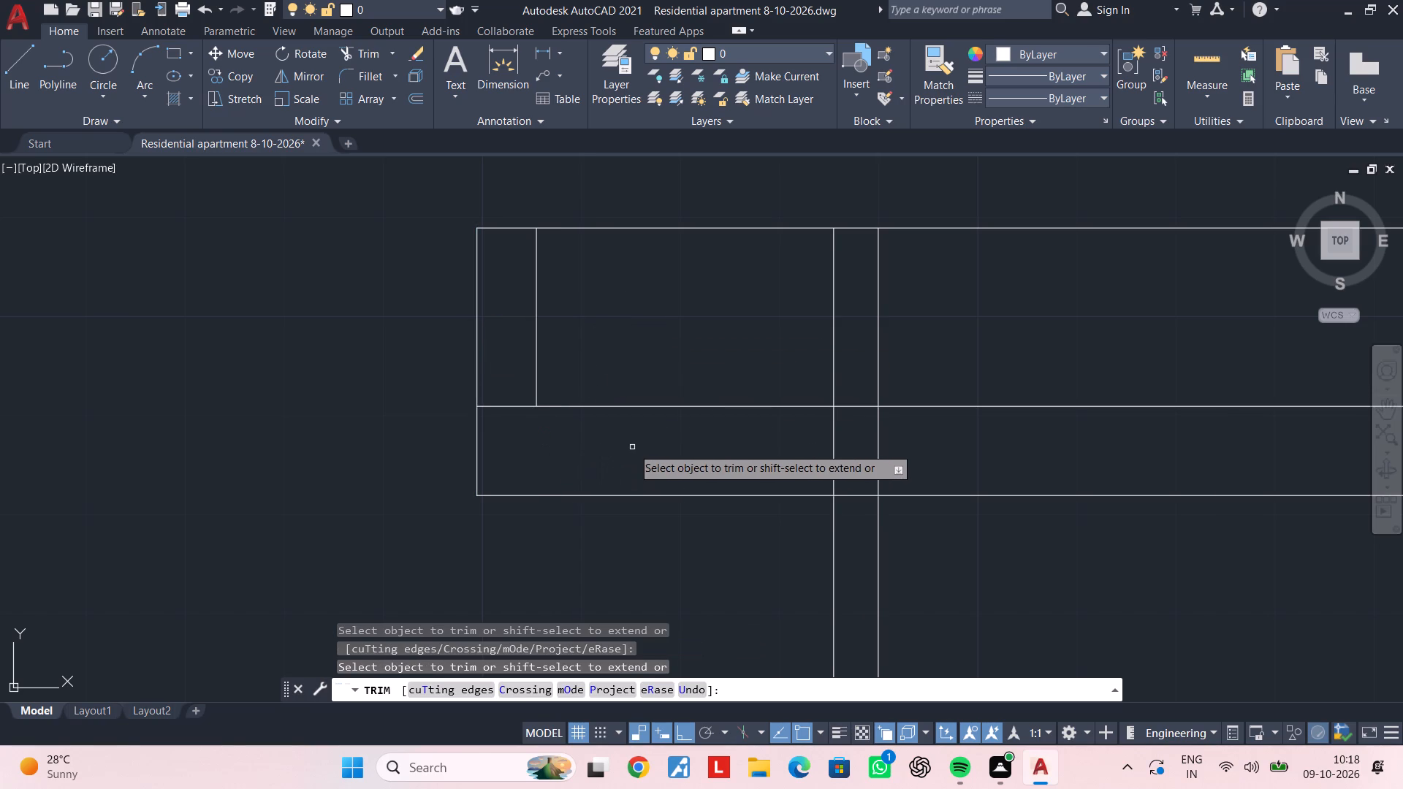
middle_click_drag(606, 445, 500, 441)
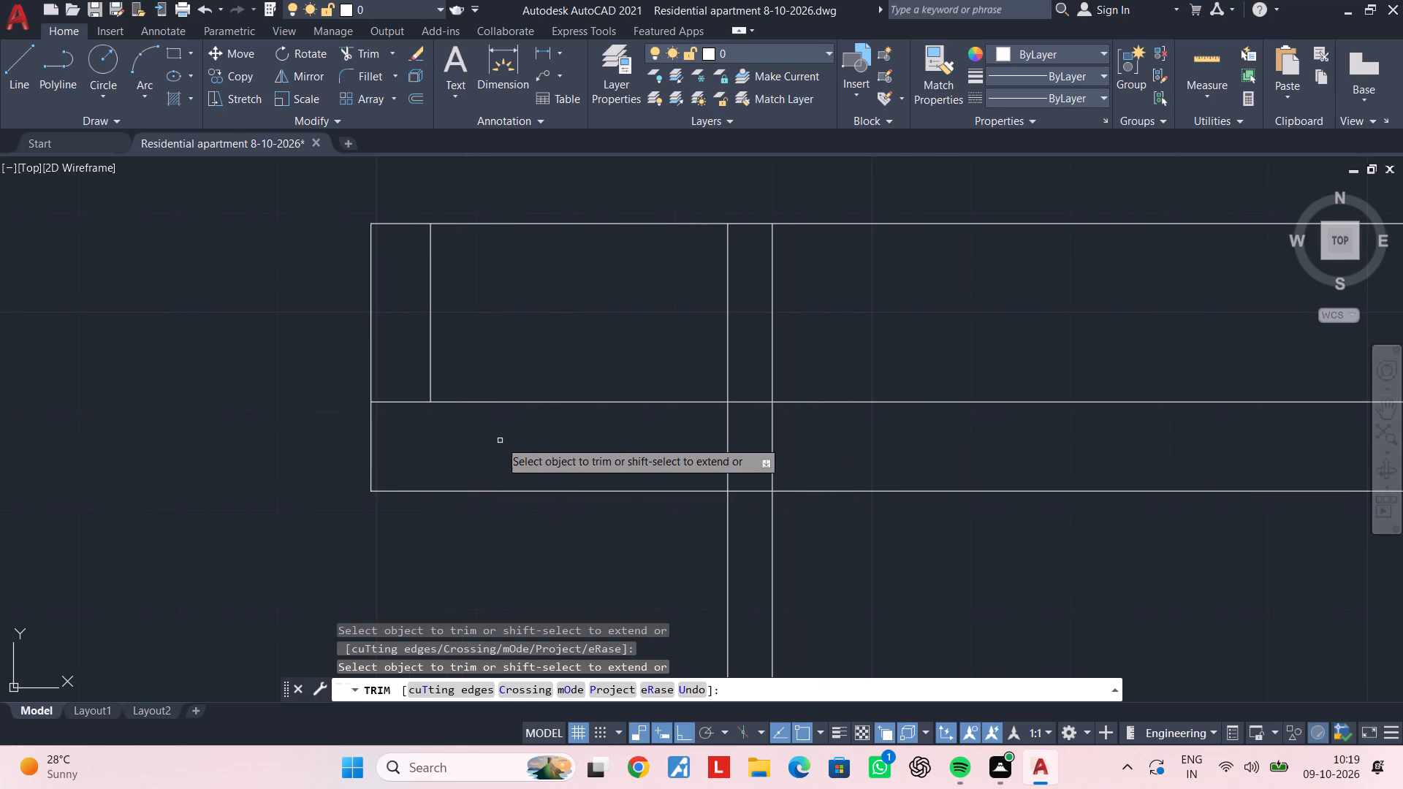
left_click(809, 309)
left_click(667, 328)
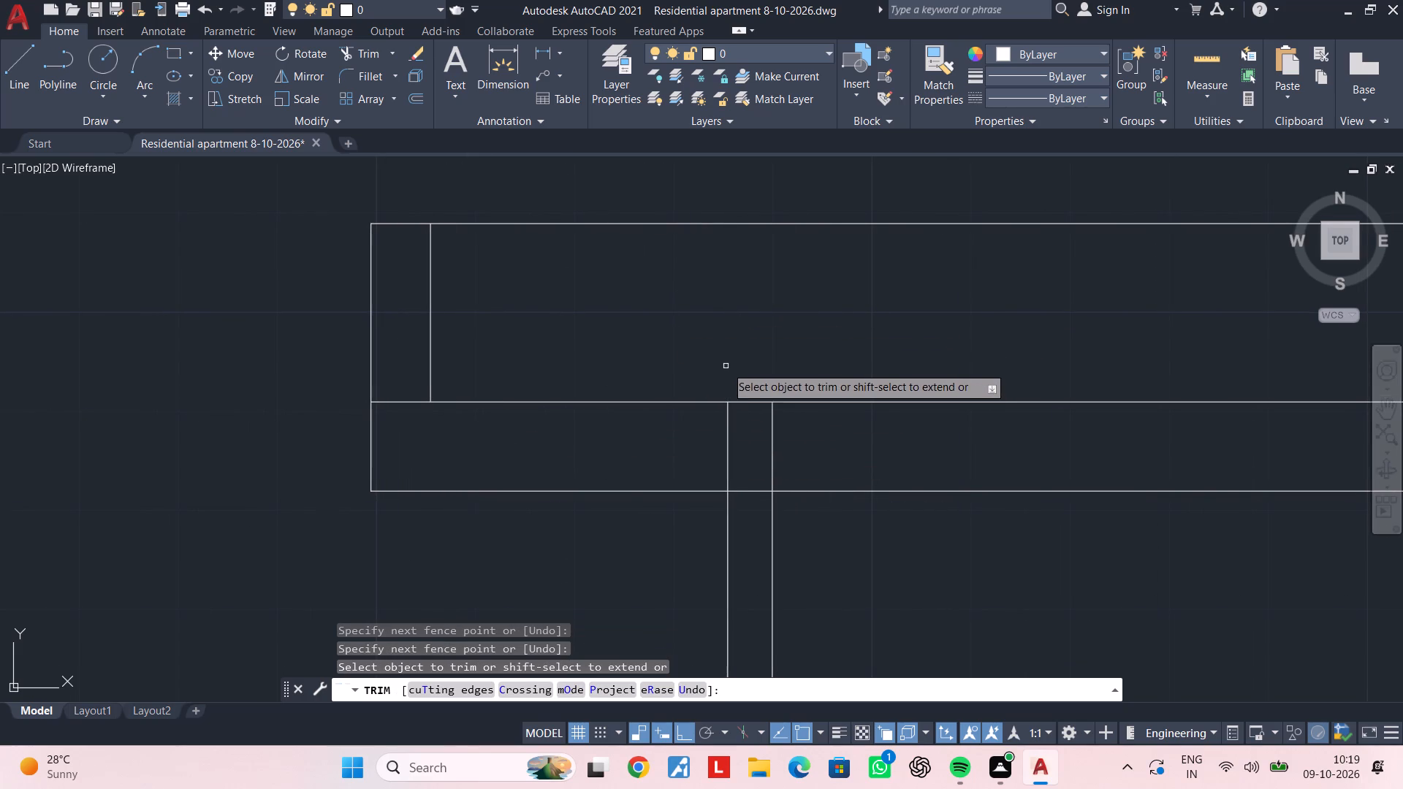
middle_click_drag(720, 362, 697, 284)
scroll(707, 364, "up", 1)
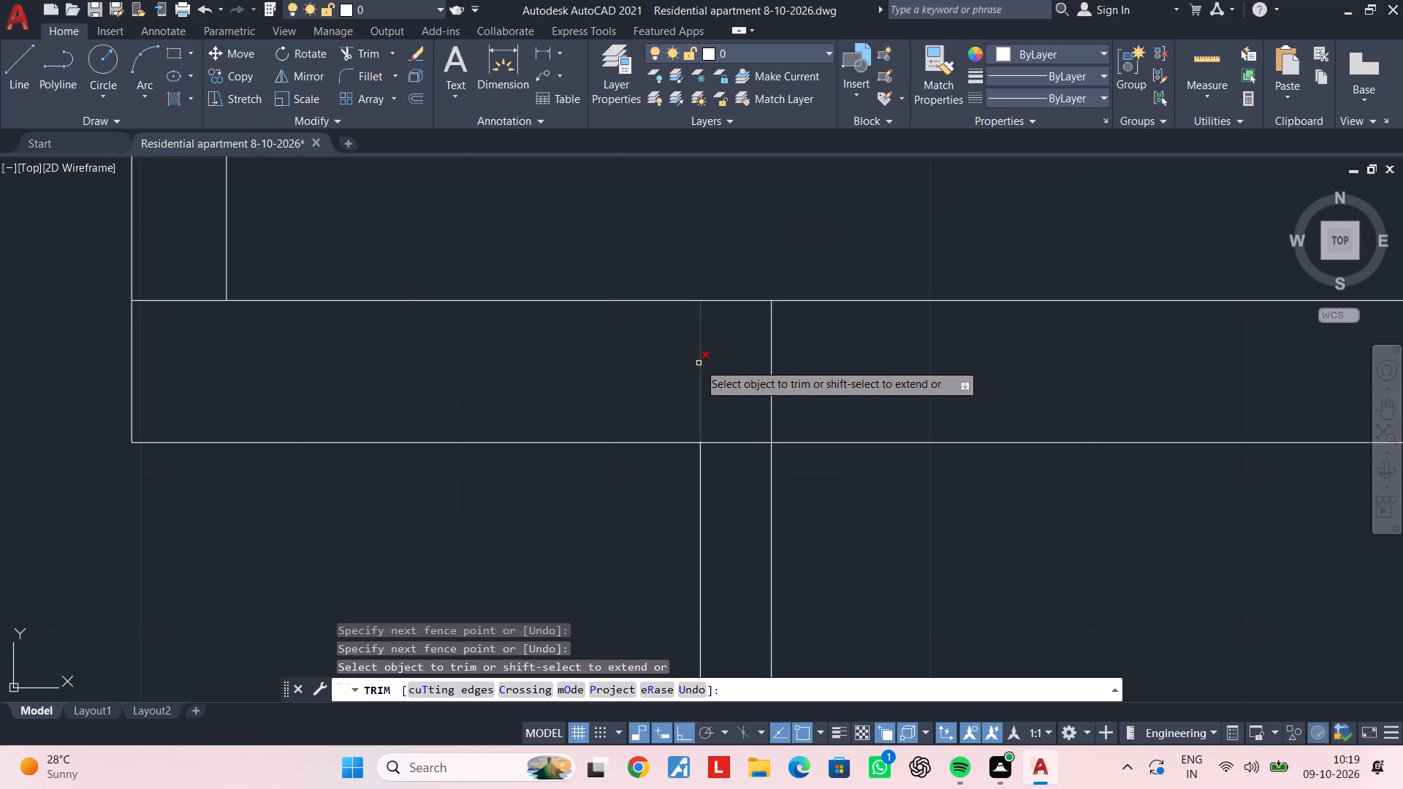
left_click(699, 362)
key("Escape")
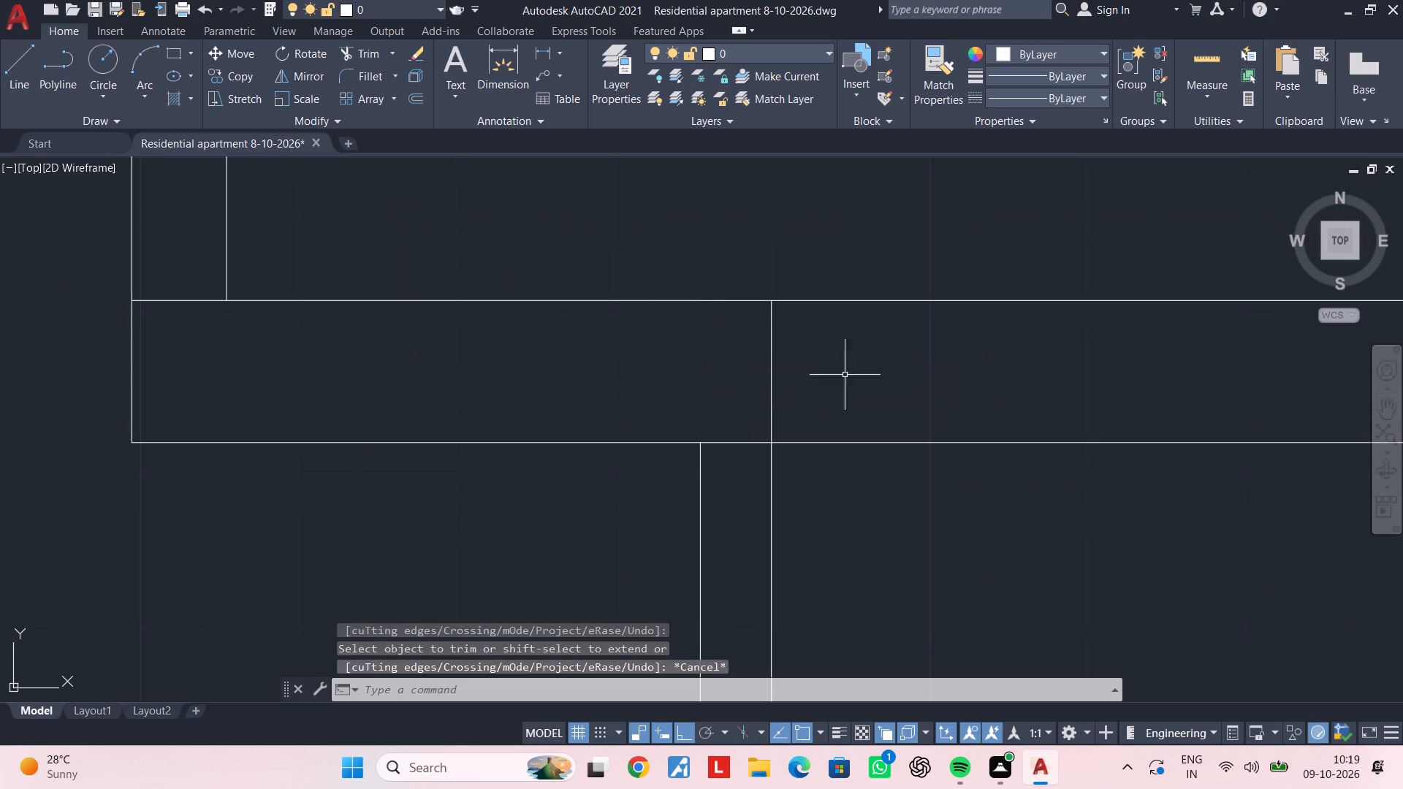
key("Escape")
middle_click_drag(852, 375, 805, 367)
key("Escape")
key("Escape")
key("Escape")
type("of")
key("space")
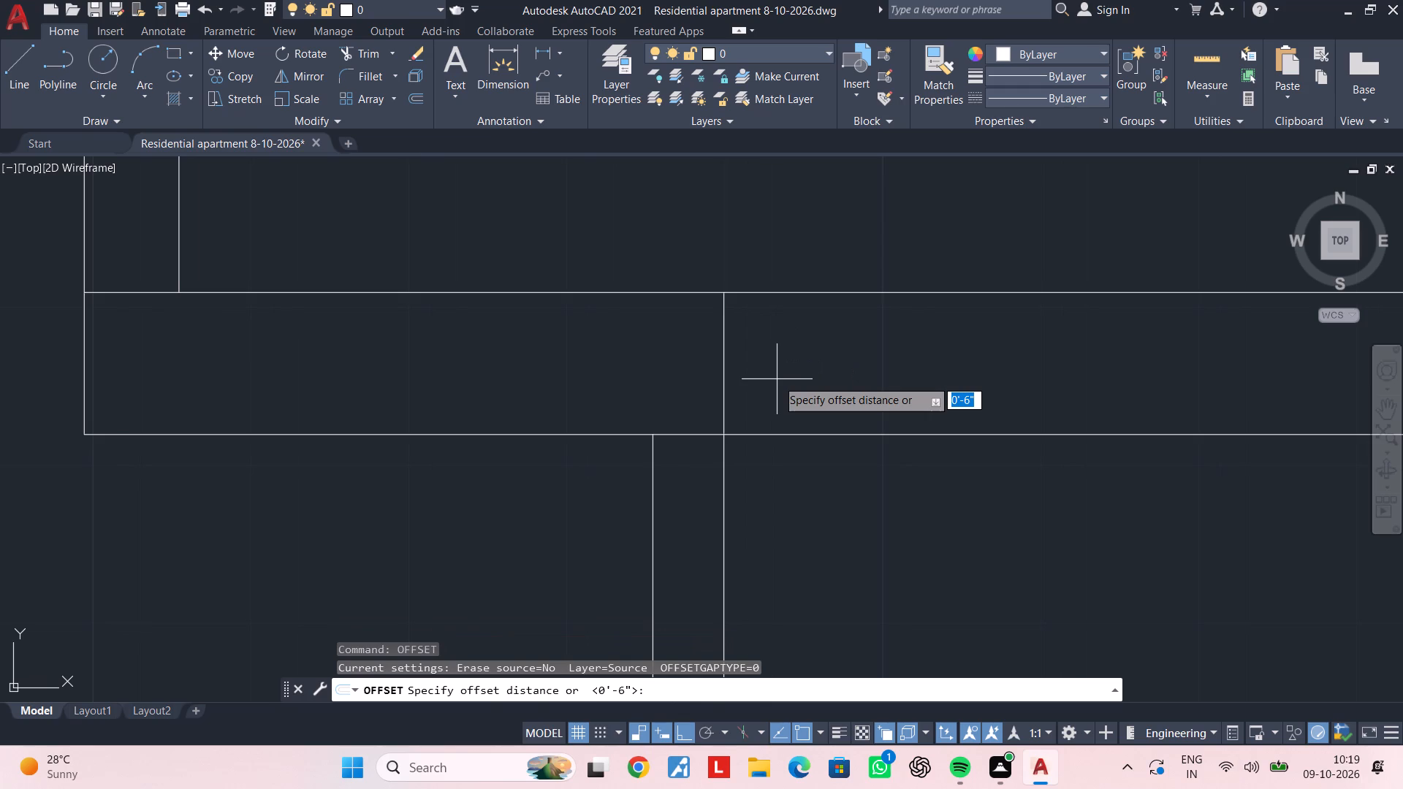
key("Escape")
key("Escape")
Draw a vertical construction line through the stair-side edge of the beam under the terrace slab.
scroll(786, 425, "down", 4)
middle_click_drag(772, 389, 626, 133)
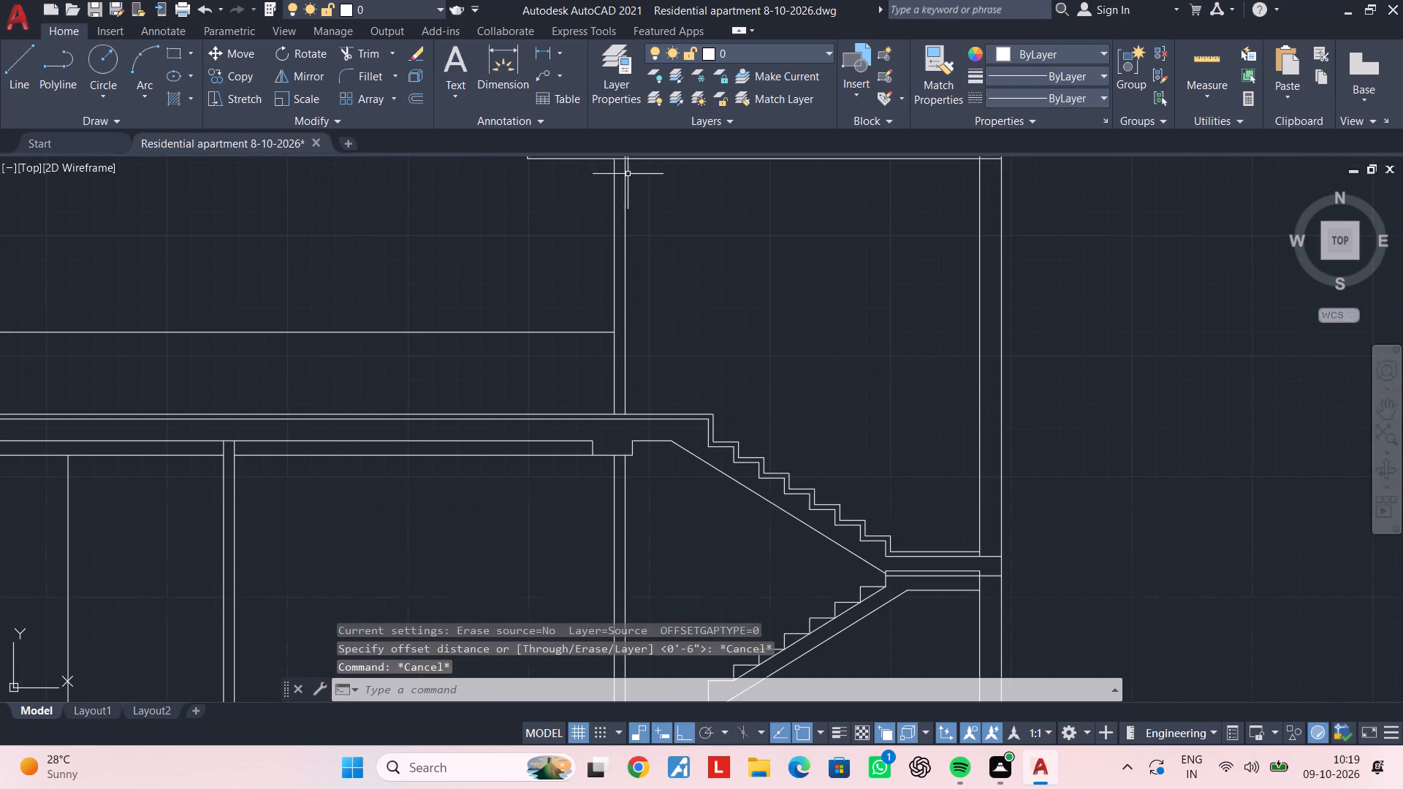
key("x")
key("l")
key("space")
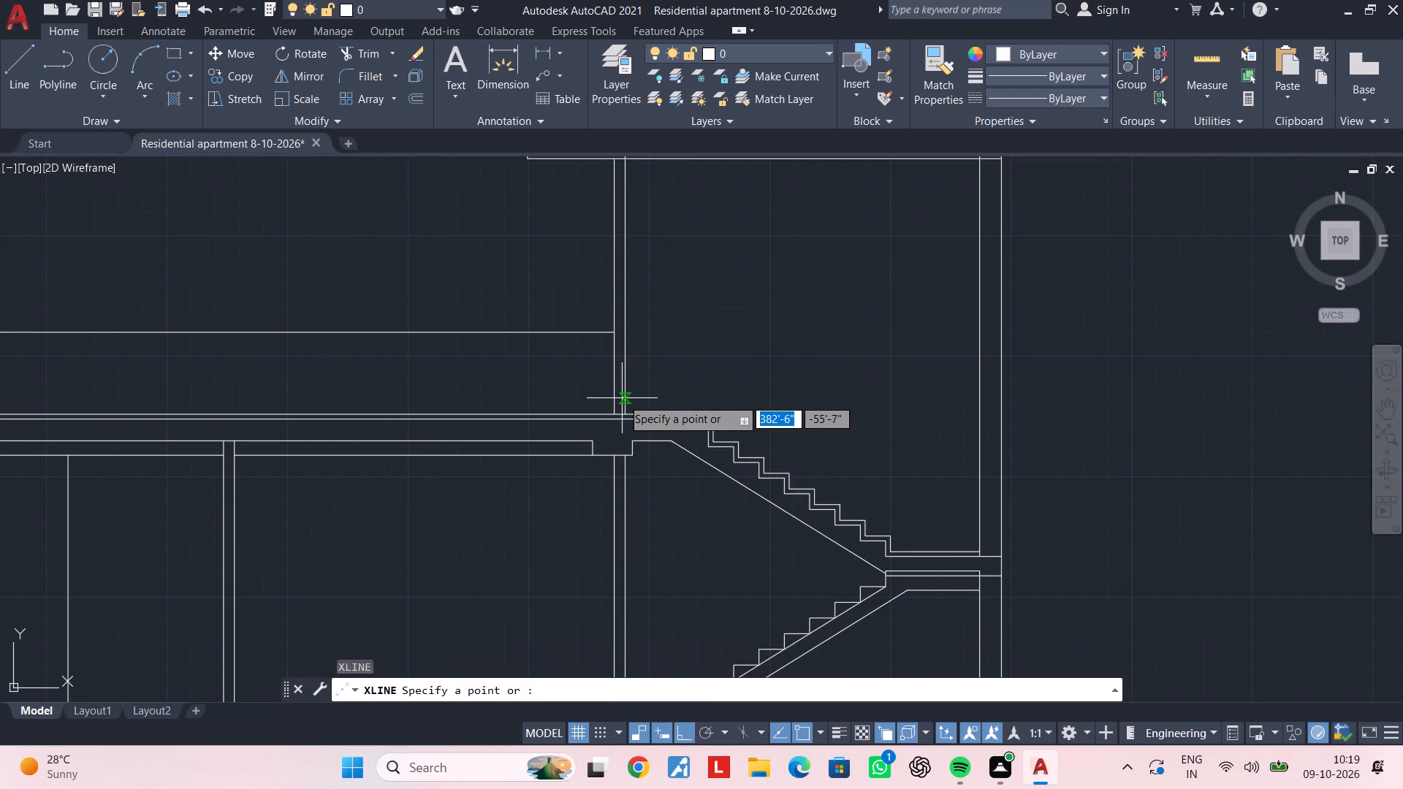
type("v")
key("space")
scroll(634, 417, "up", 2)
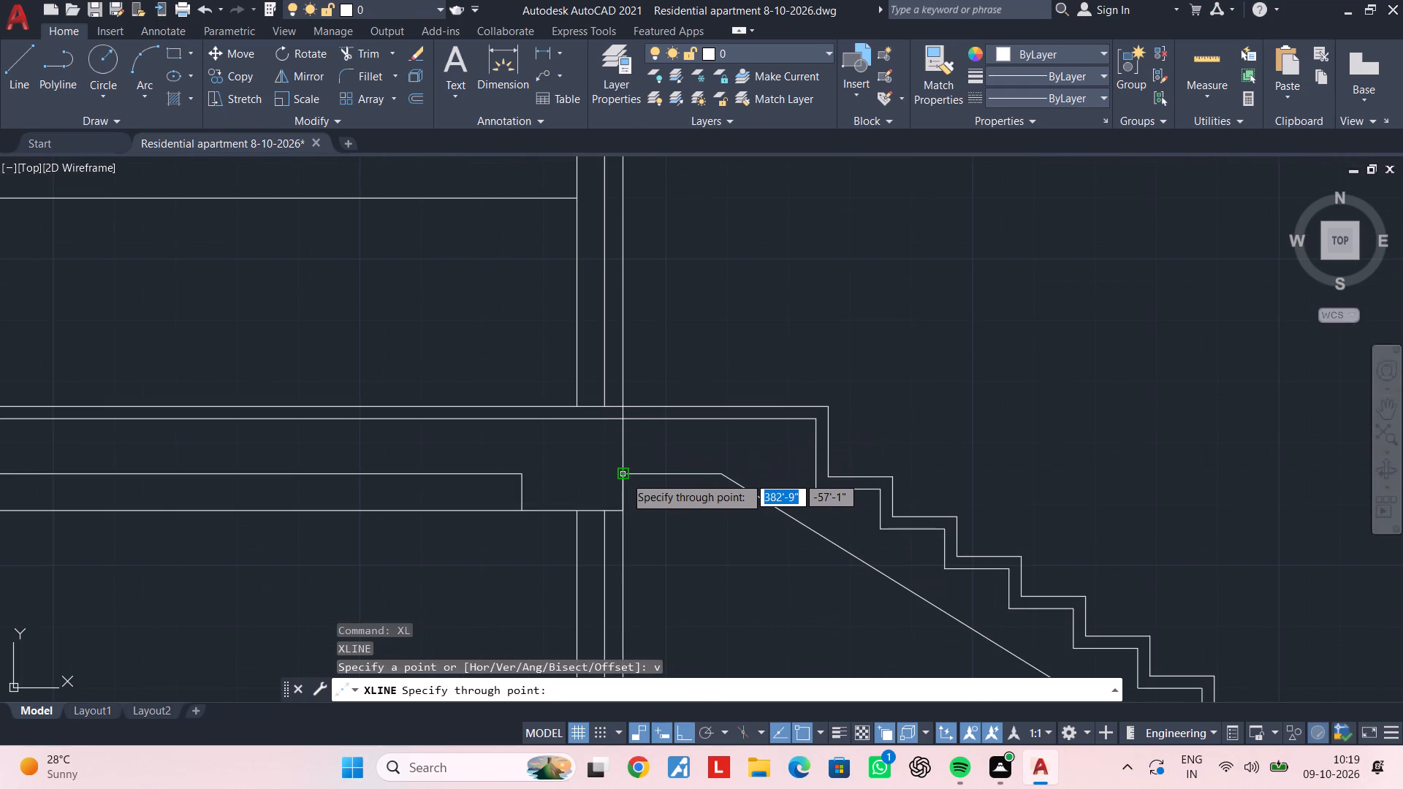
left_click(625, 476)
key("Escape")
key("Escape")
key("Escape")
key("Escape")
key("Escape")
Trim the vertical construction line to the thickness of the stair roof slab.
scroll(674, 257, "down", 3)
middle_click_drag(679, 234, 681, 257)
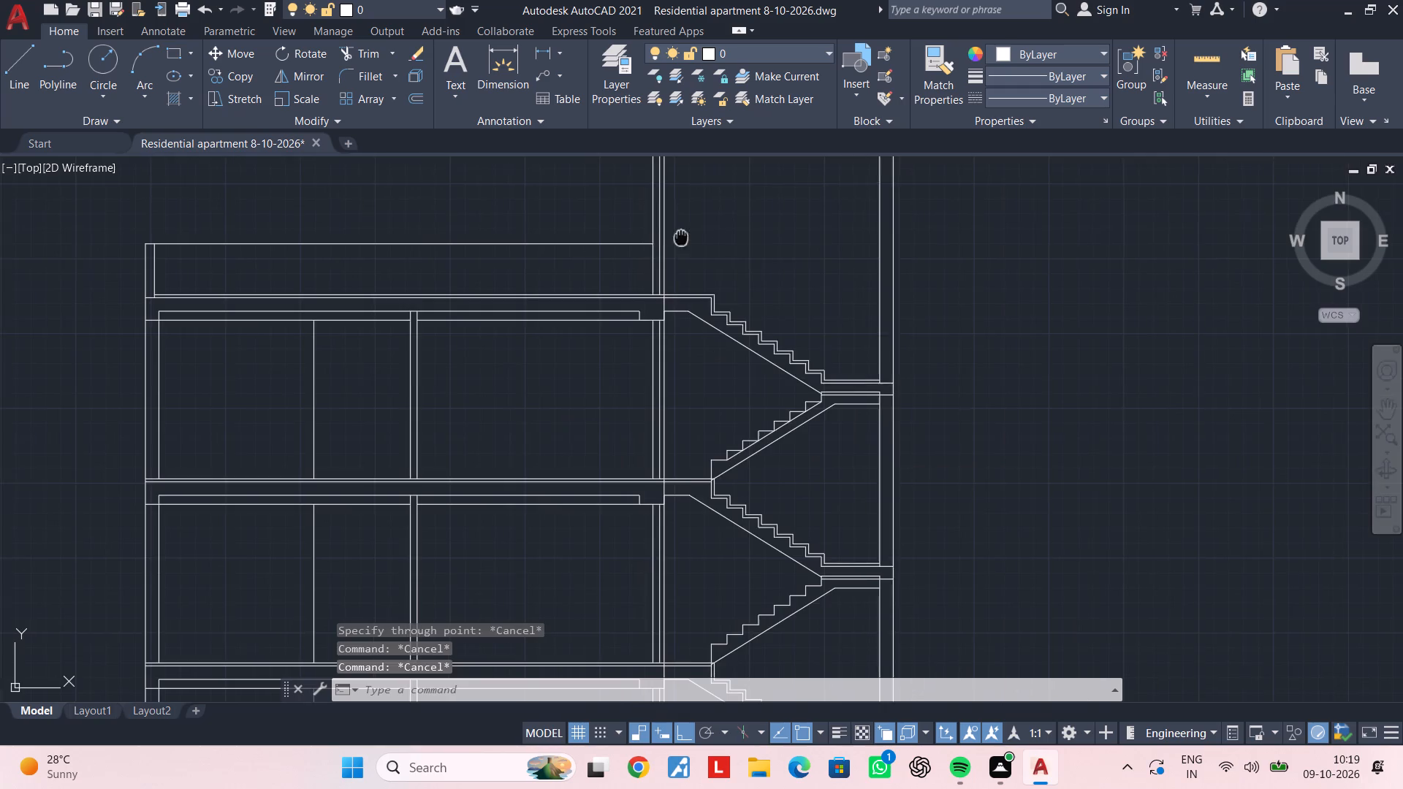
middle_click_drag(681, 257, 666, 487)
scroll(661, 394, "up", 3)
middle_click_drag(623, 397, 634, 396)
key("Escape")
key("Escape")
key("t")
key("r")
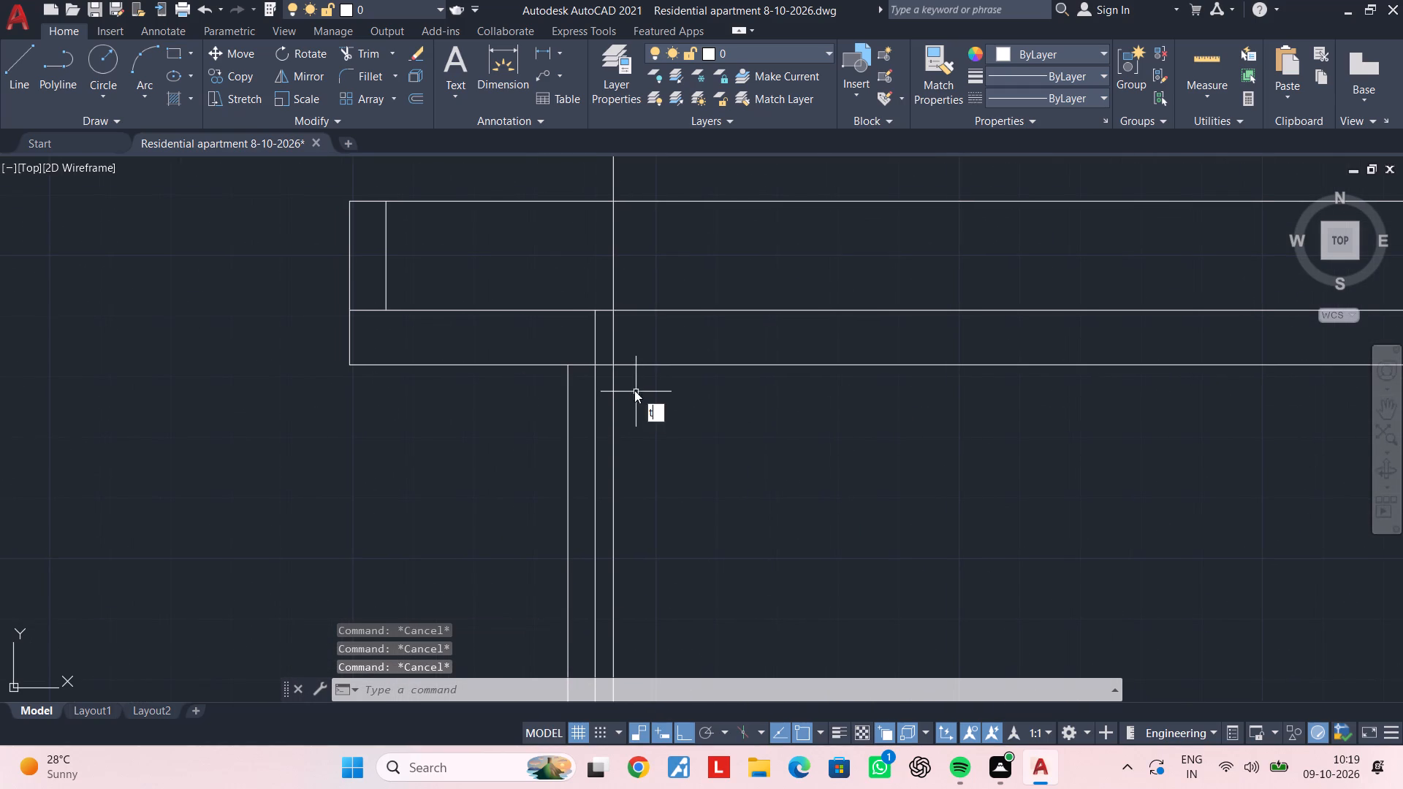
key("space")
left_click(616, 400)
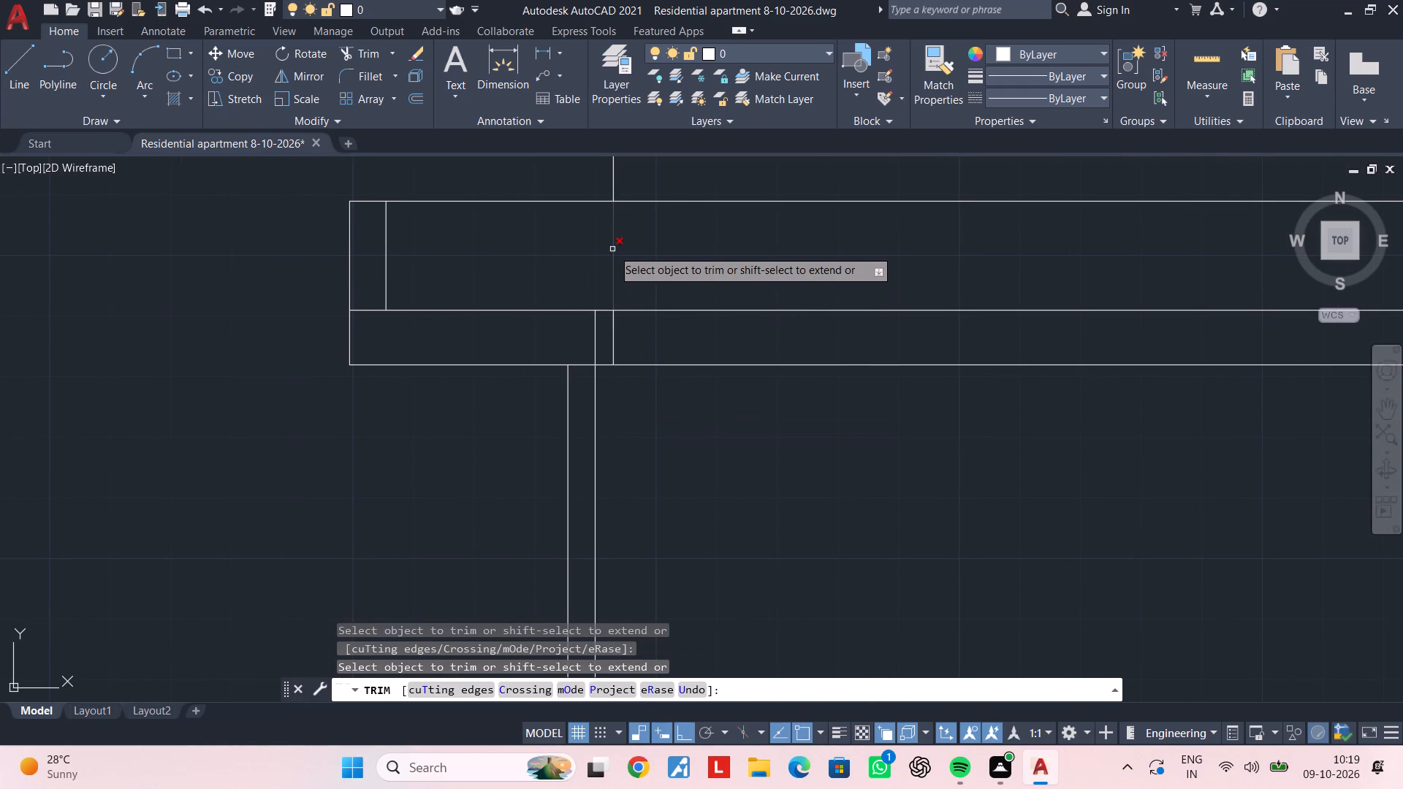
left_click(612, 249)
left_click(615, 188)
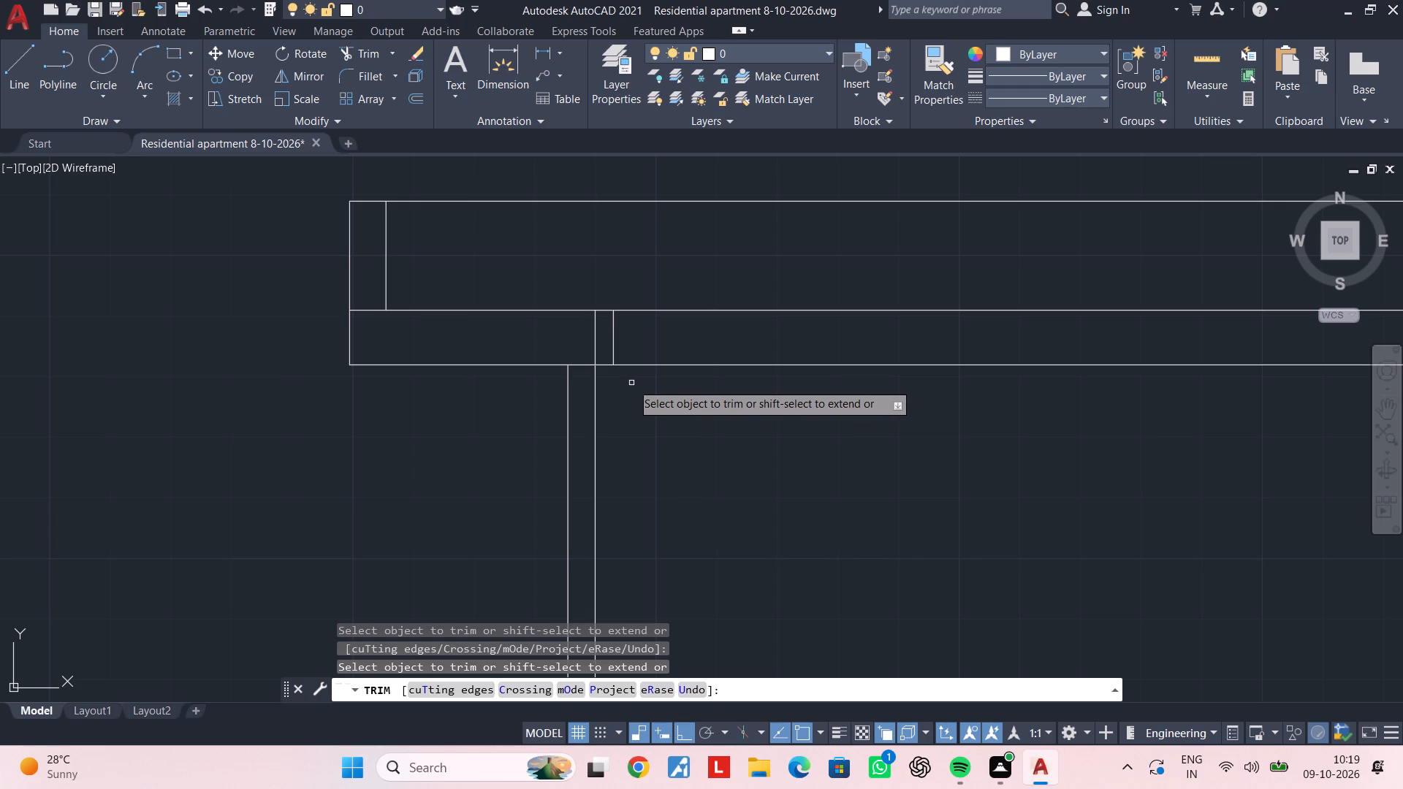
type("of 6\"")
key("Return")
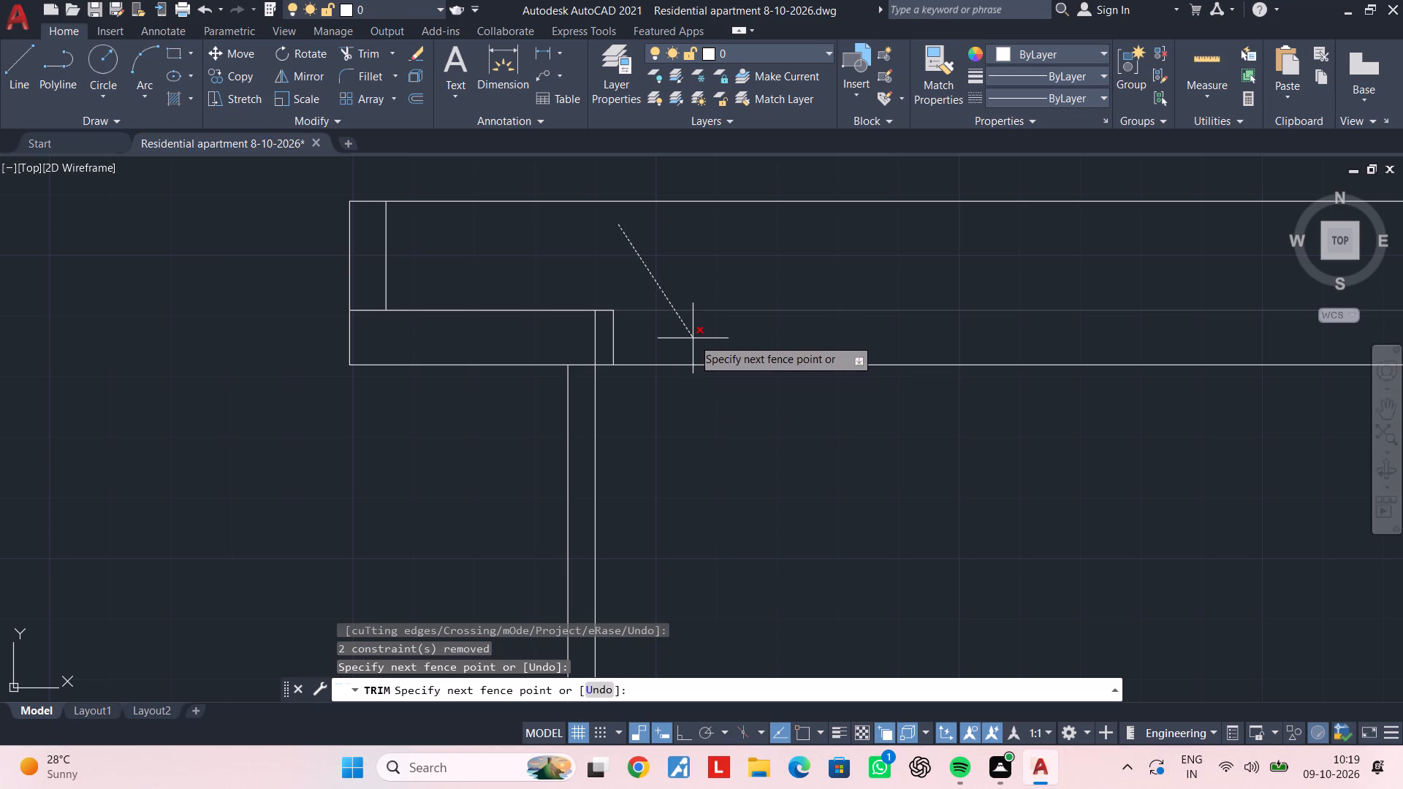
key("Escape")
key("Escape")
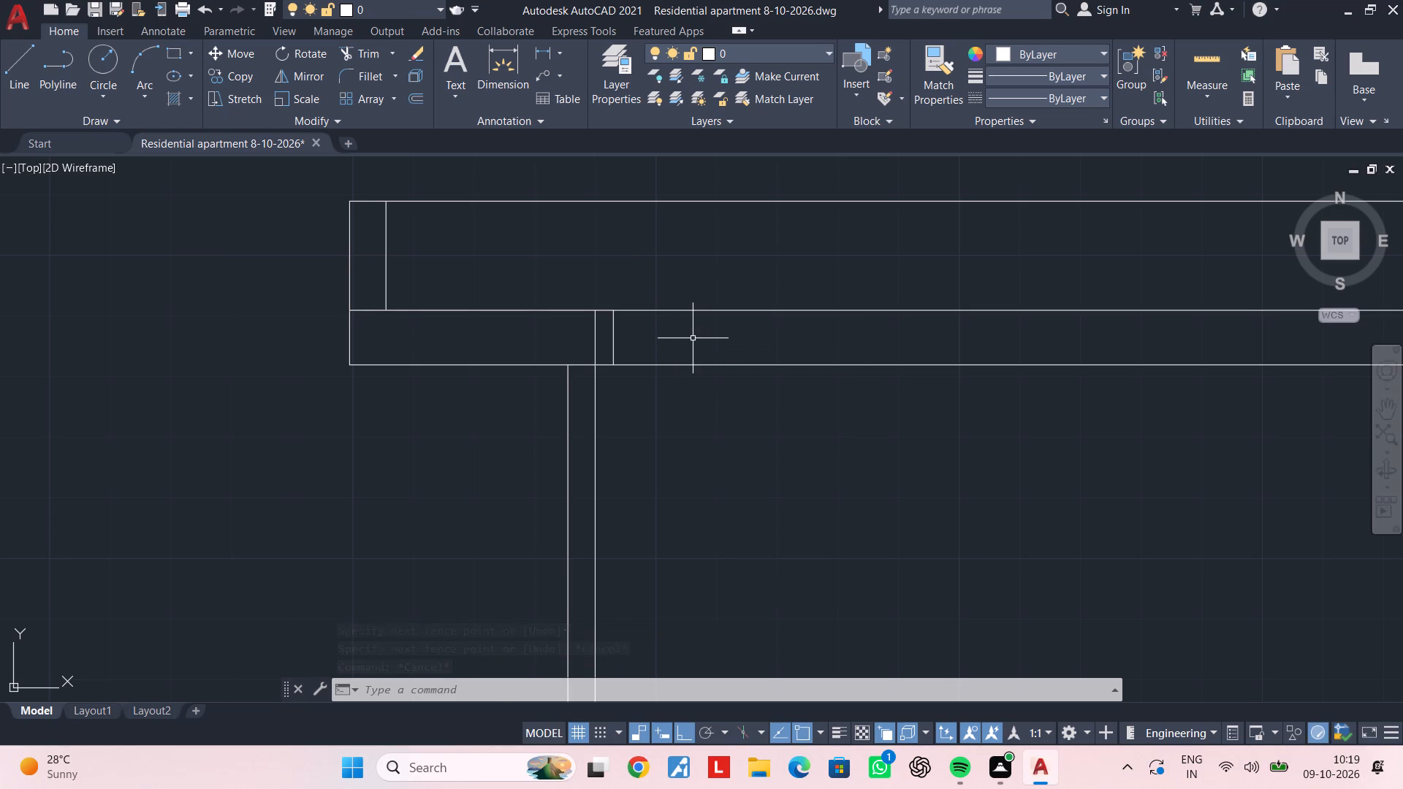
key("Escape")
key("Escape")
Offset the stair roof slab's underside 6" downward to mark the beam bottom.
type("of 6\"")
key("Return")
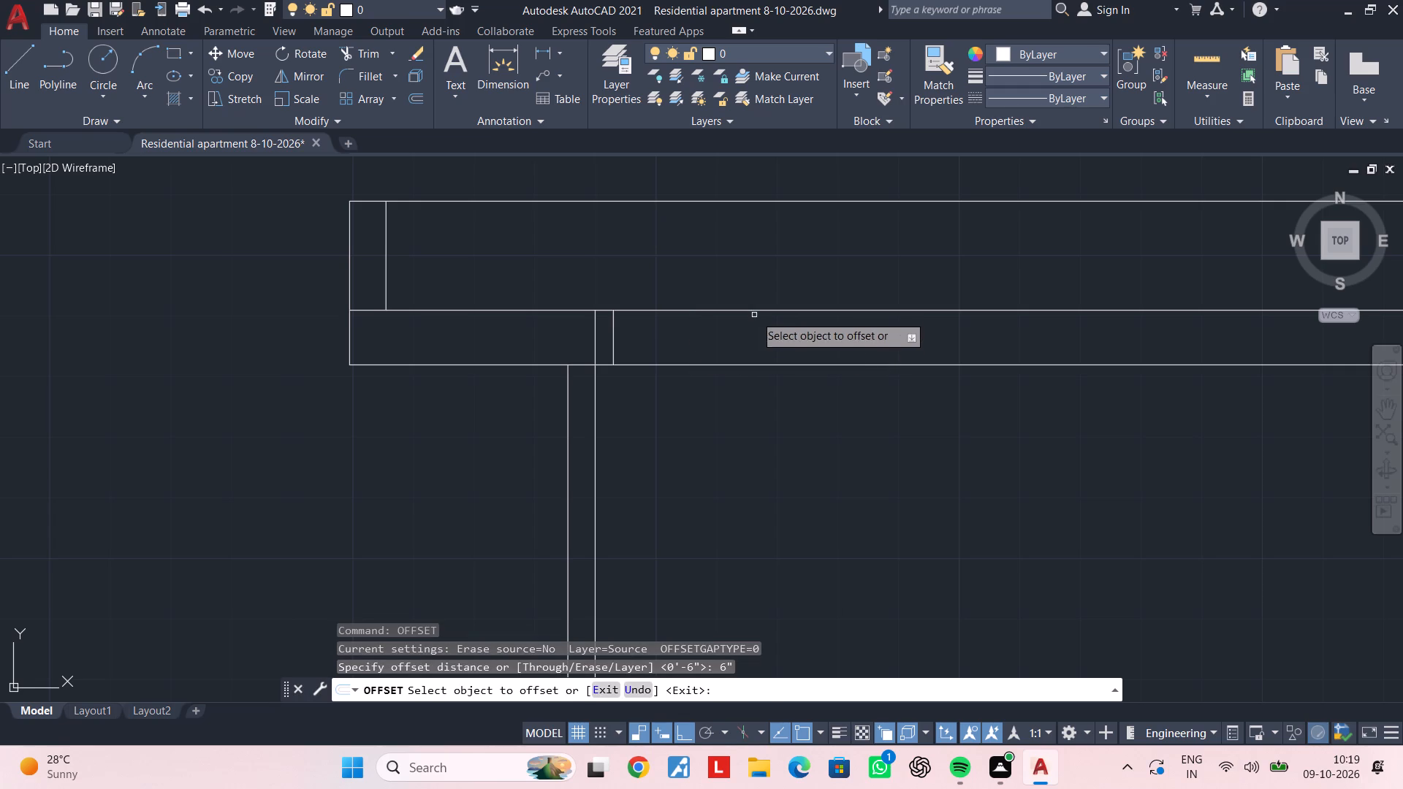
left_click(761, 365)
left_click(760, 394)
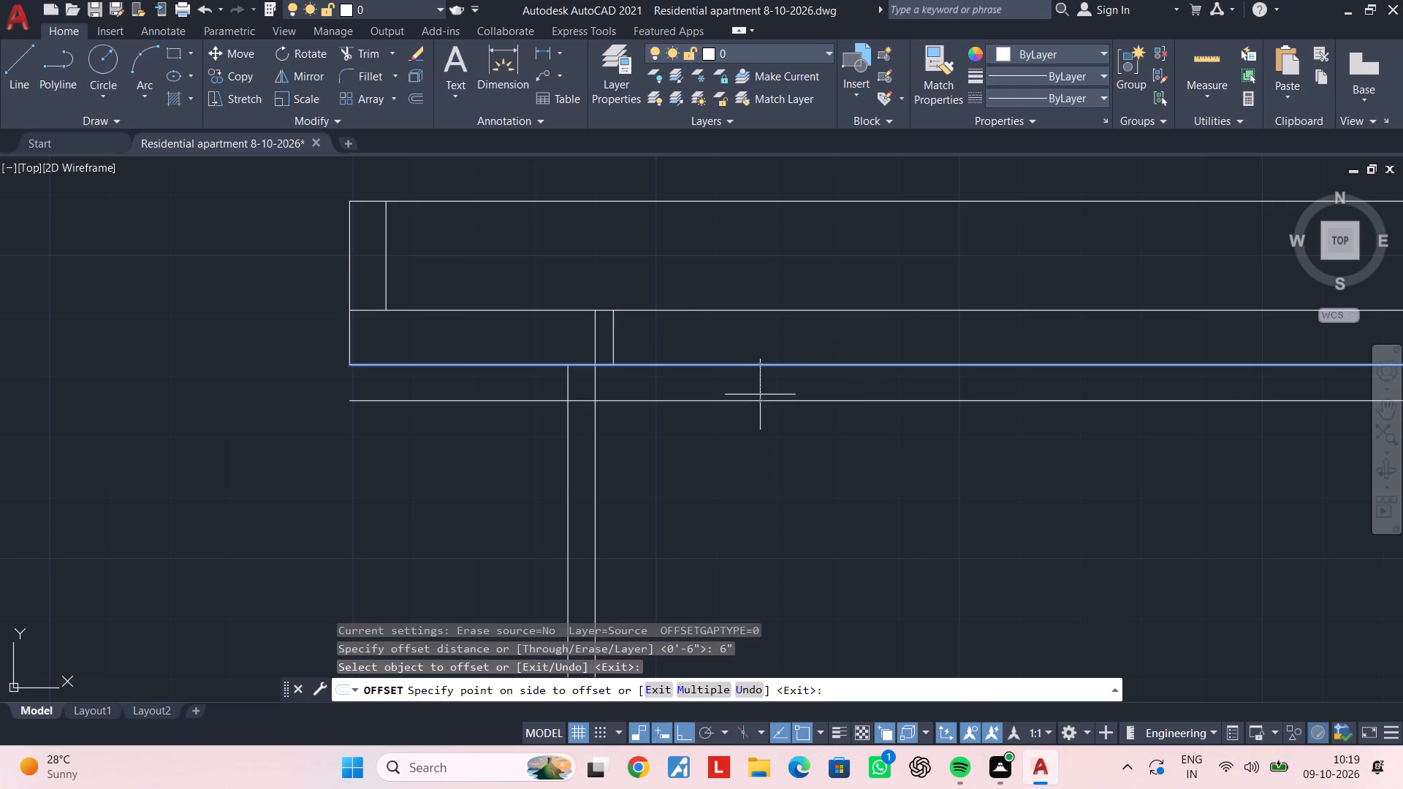
key("Escape")
key("Escape")
Extend the beam's stair-side vertical line down to the beam bottom line.
type("ex")
key("space")
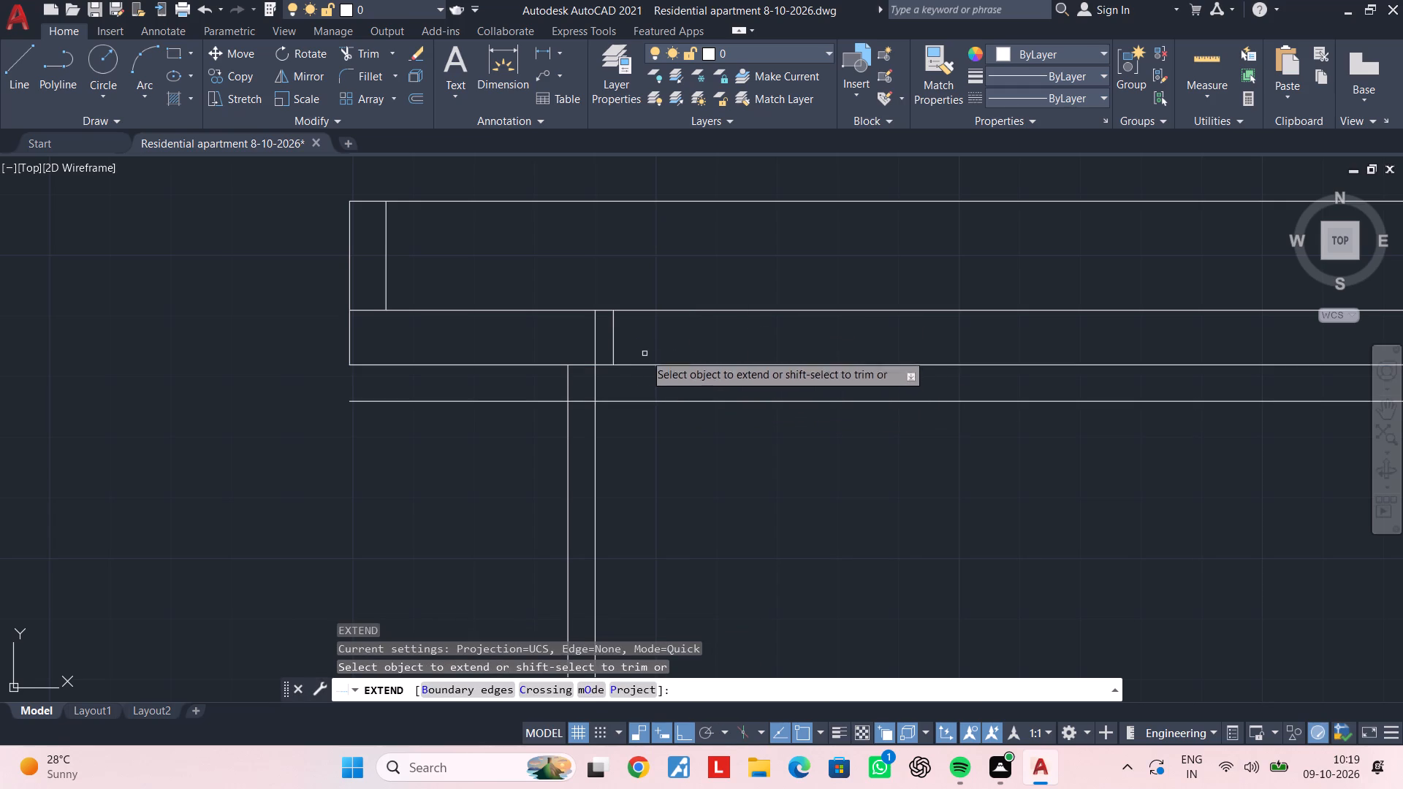
left_click(615, 346)
key("Escape")
key("Escape")
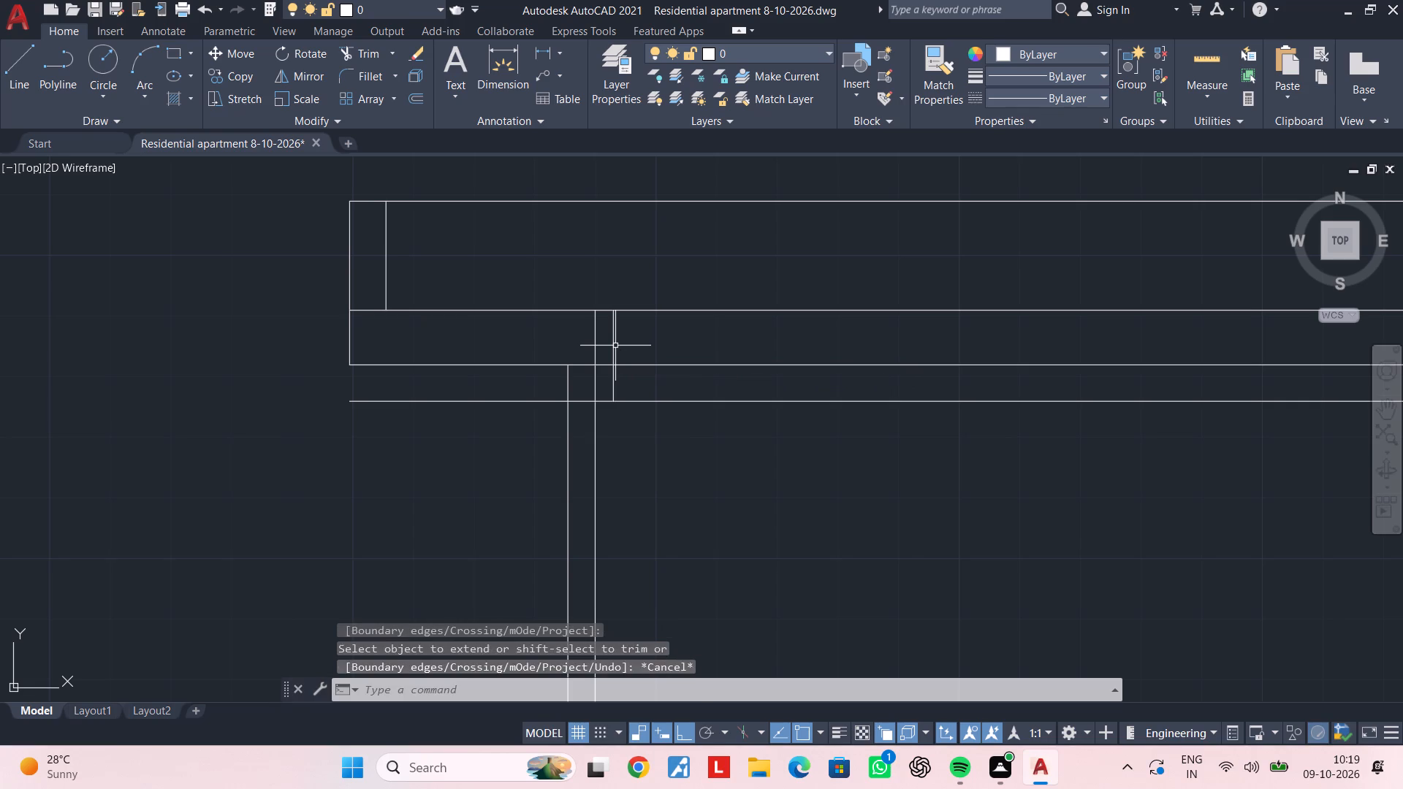
Trim the overlapping slab, wall and beam lines at the projection-side wall to form a 6" beam drop below the roof slab.
key("t")
type("r")
key("space")
left_click(541, 400)
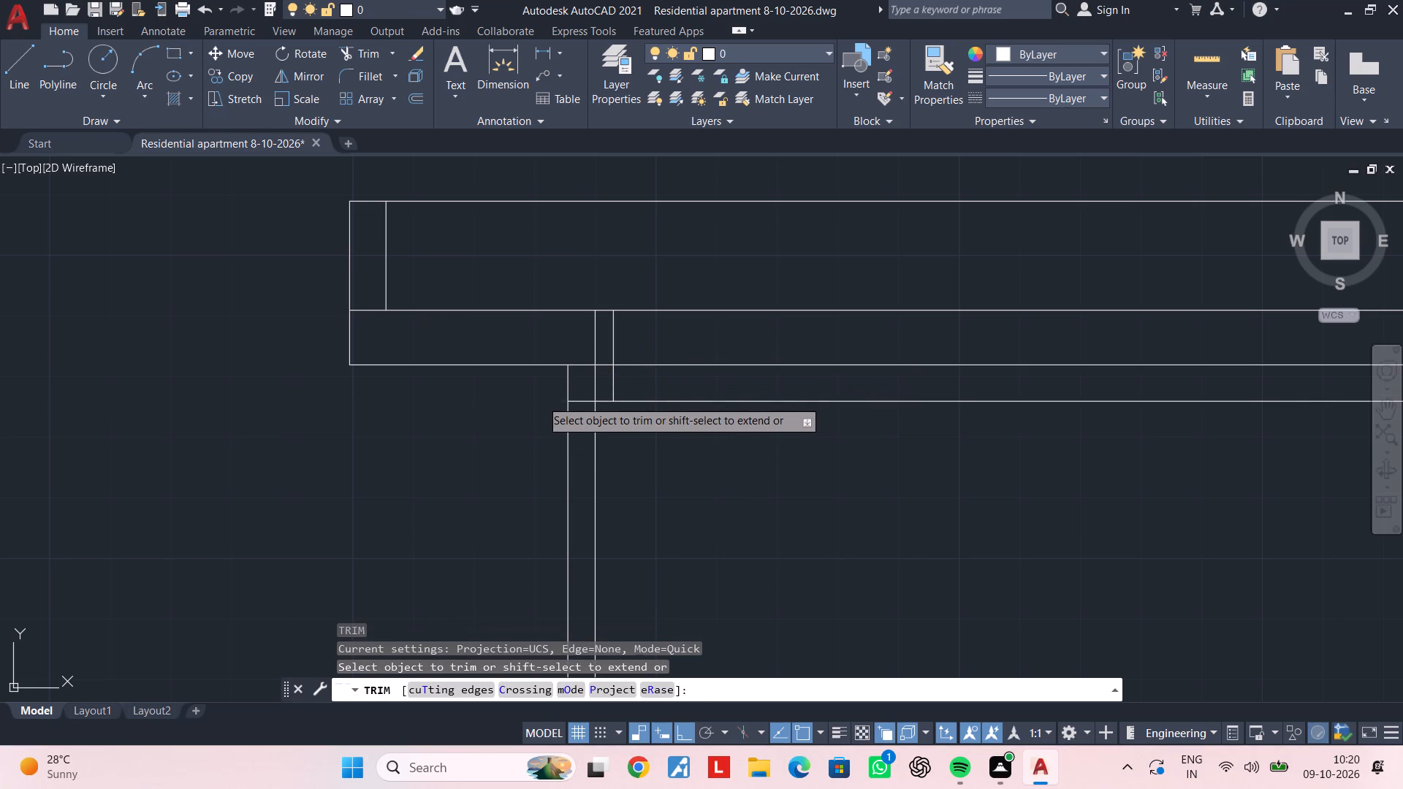
left_click(581, 366)
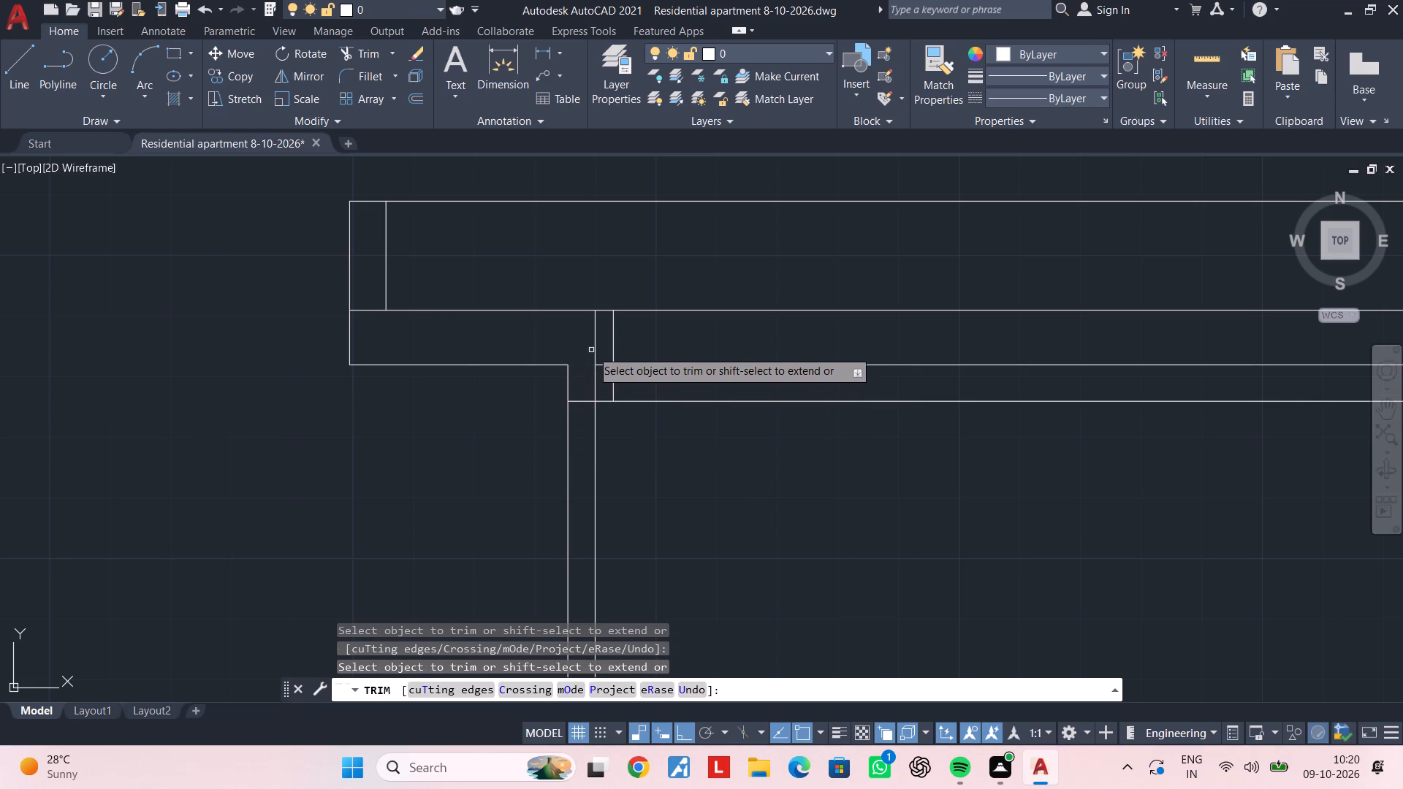
left_click(598, 346)
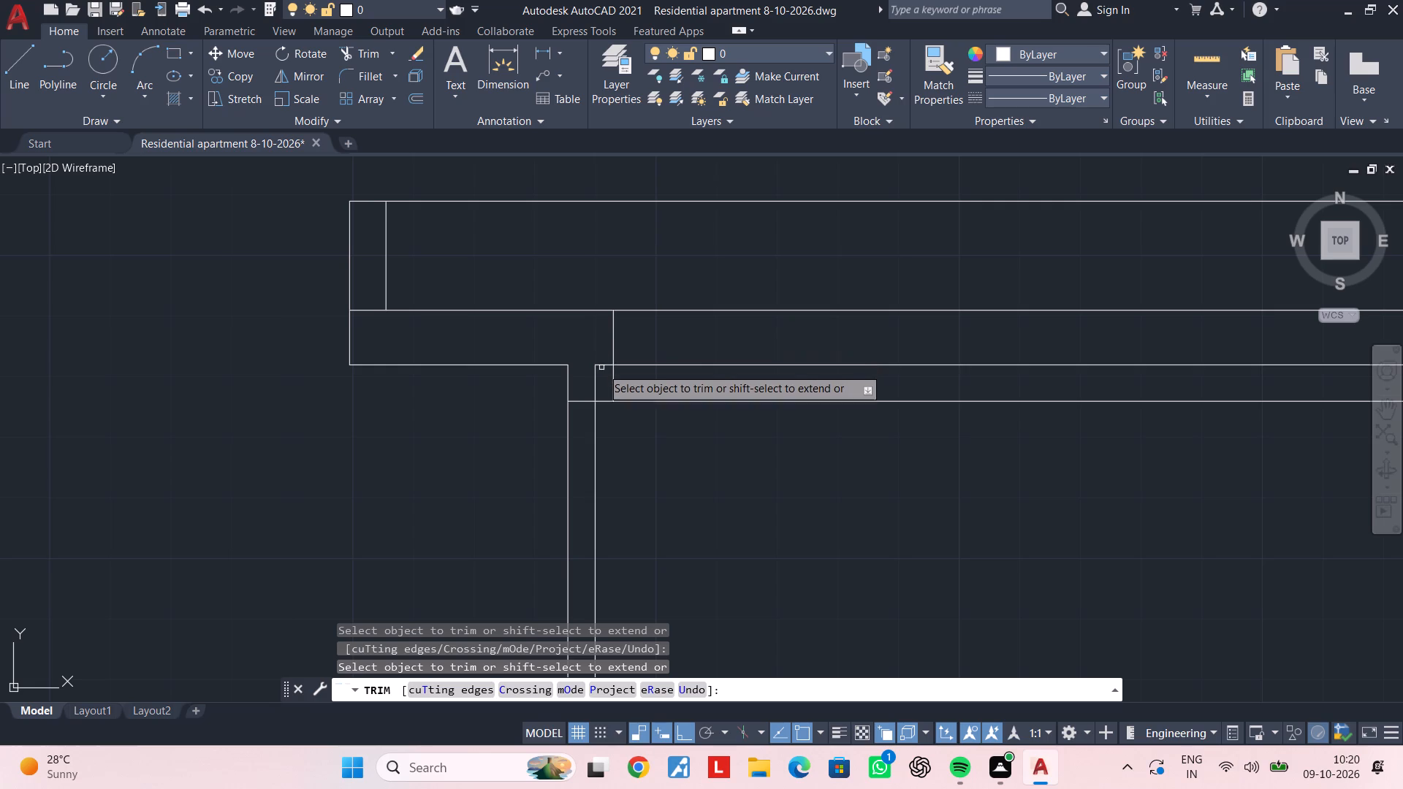
left_click(596, 378)
left_click(604, 365)
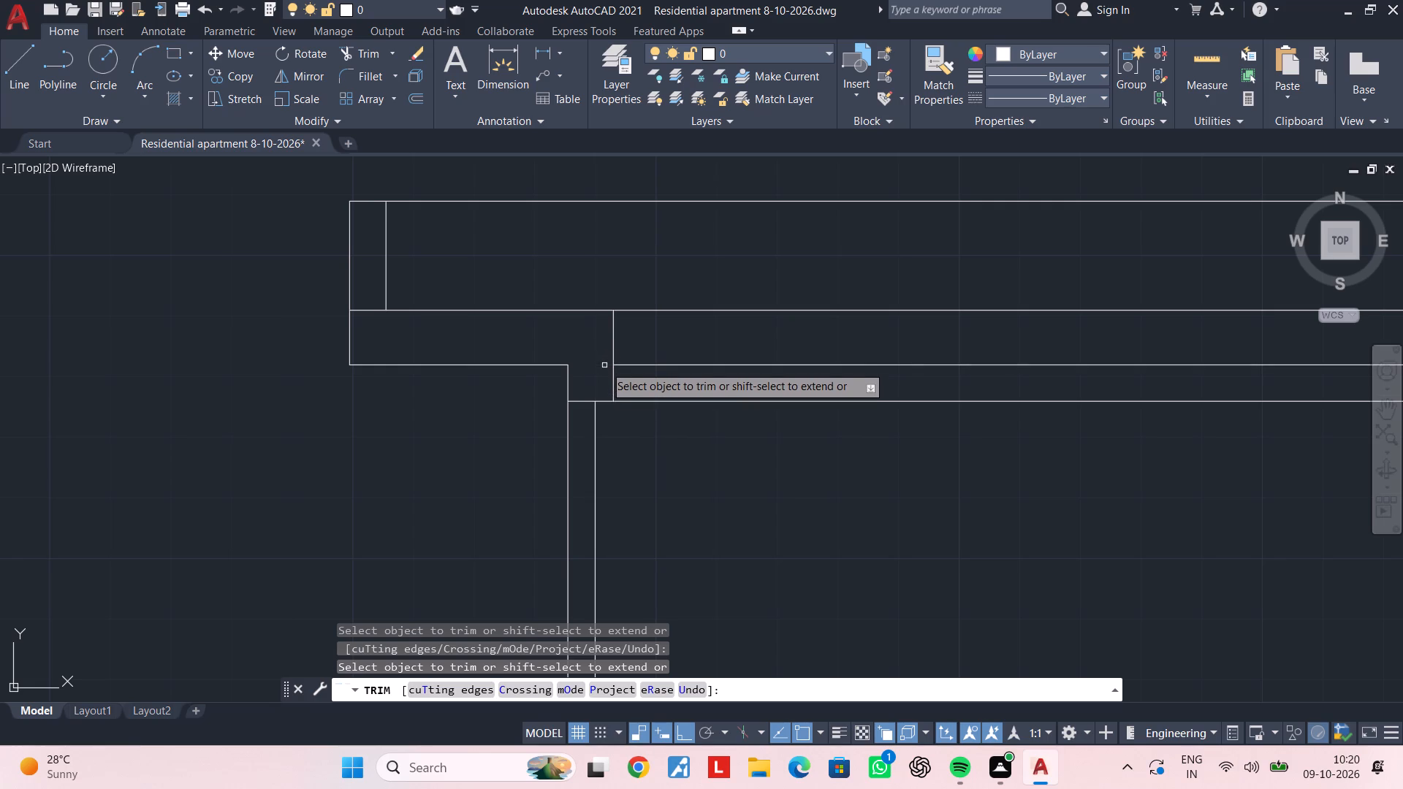
left_click(613, 347)
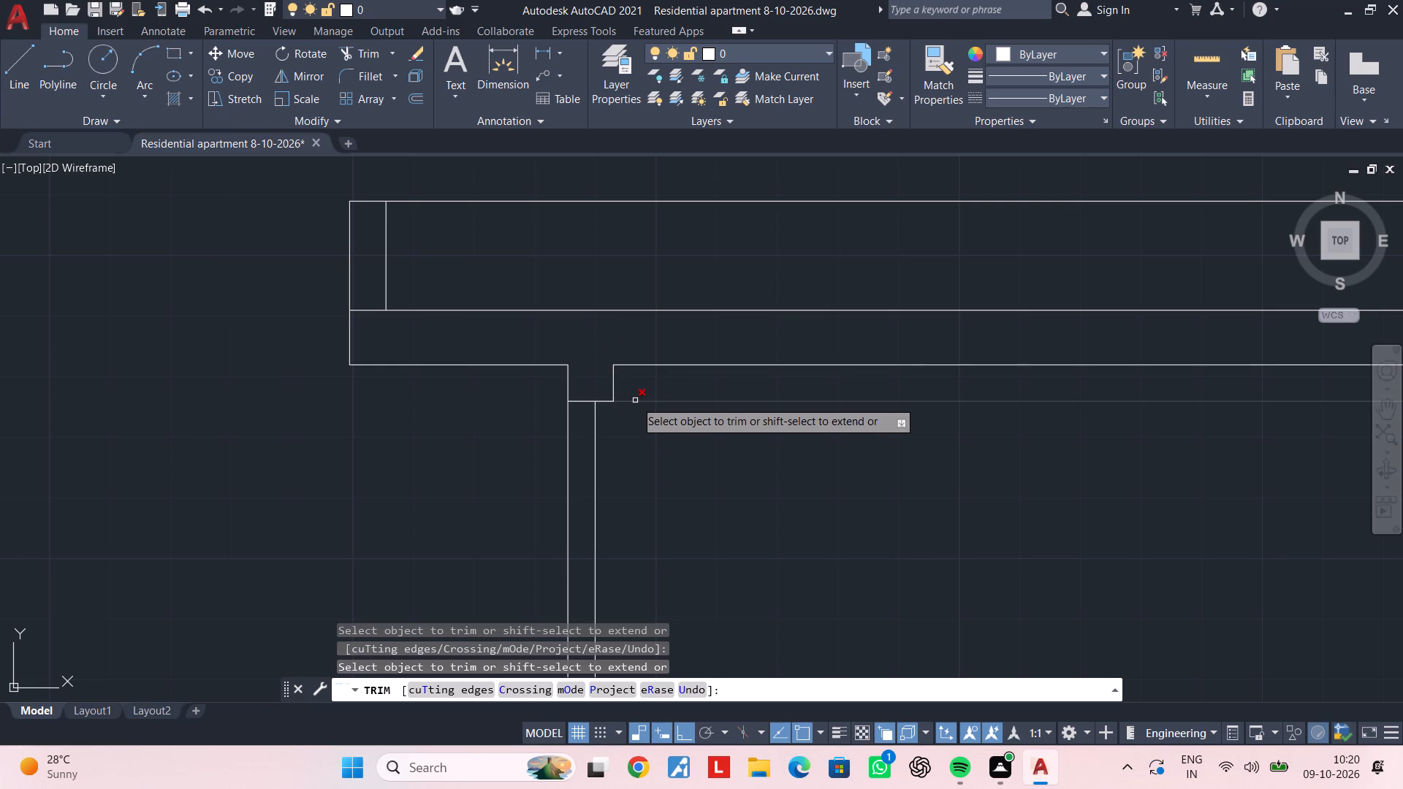
Trim the beam bottom line between the walls and clear the slab underside and inner wall line at the outer wall's slab junction.
scroll(865, 425, "down", 1)
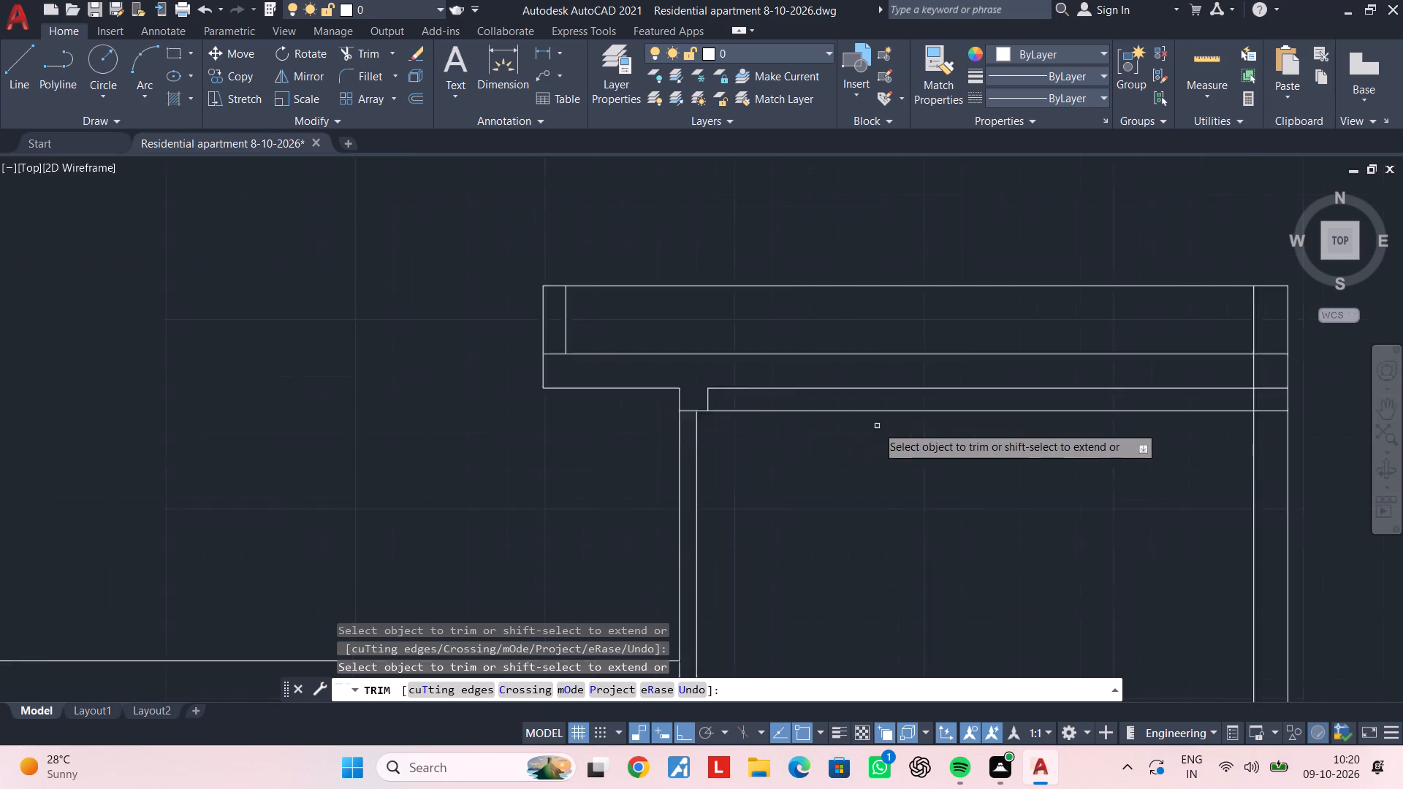
scroll(881, 426, "down", 1)
middle_click_drag(891, 426, 685, 422)
scroll(831, 418, "up", 1)
left_click(827, 407)
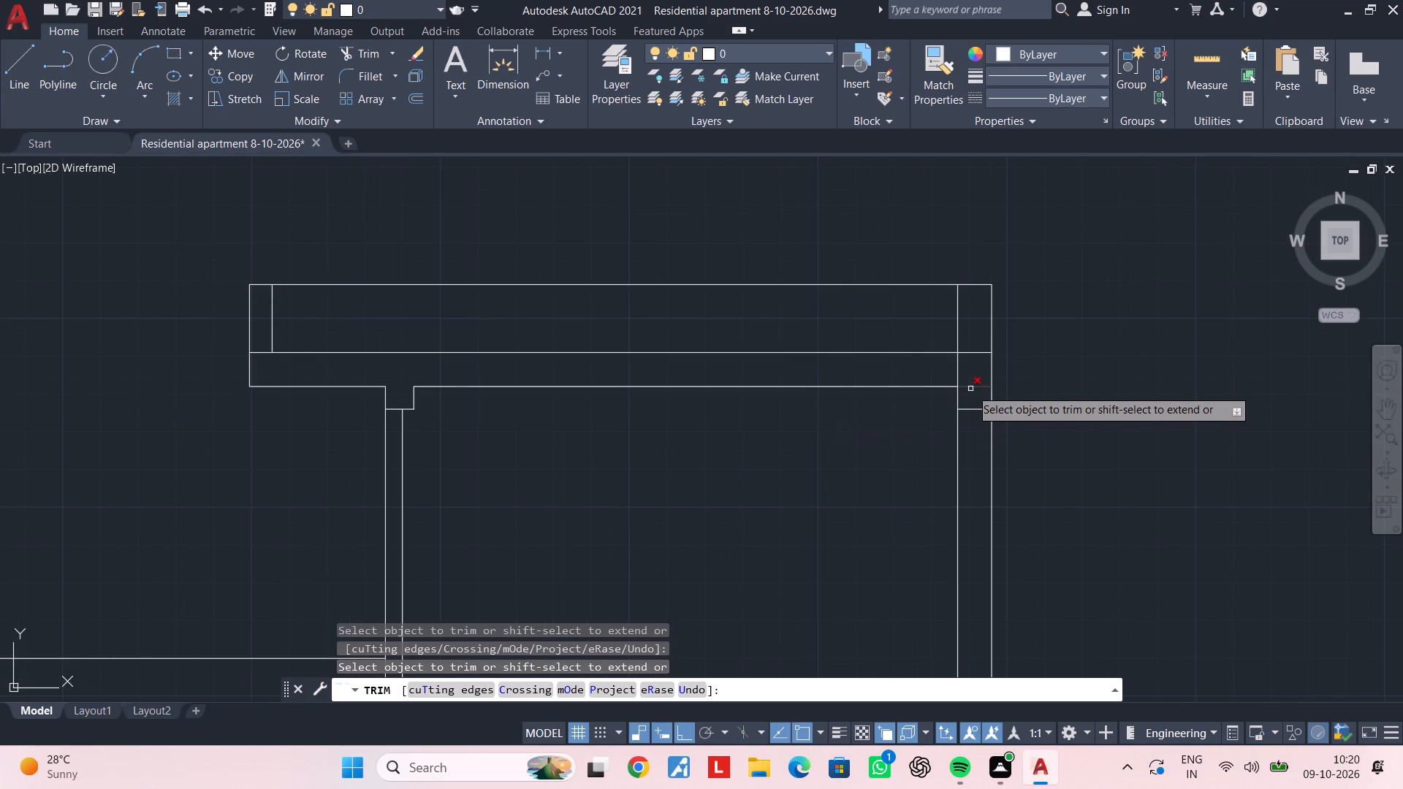
scroll(965, 389, "up", 1)
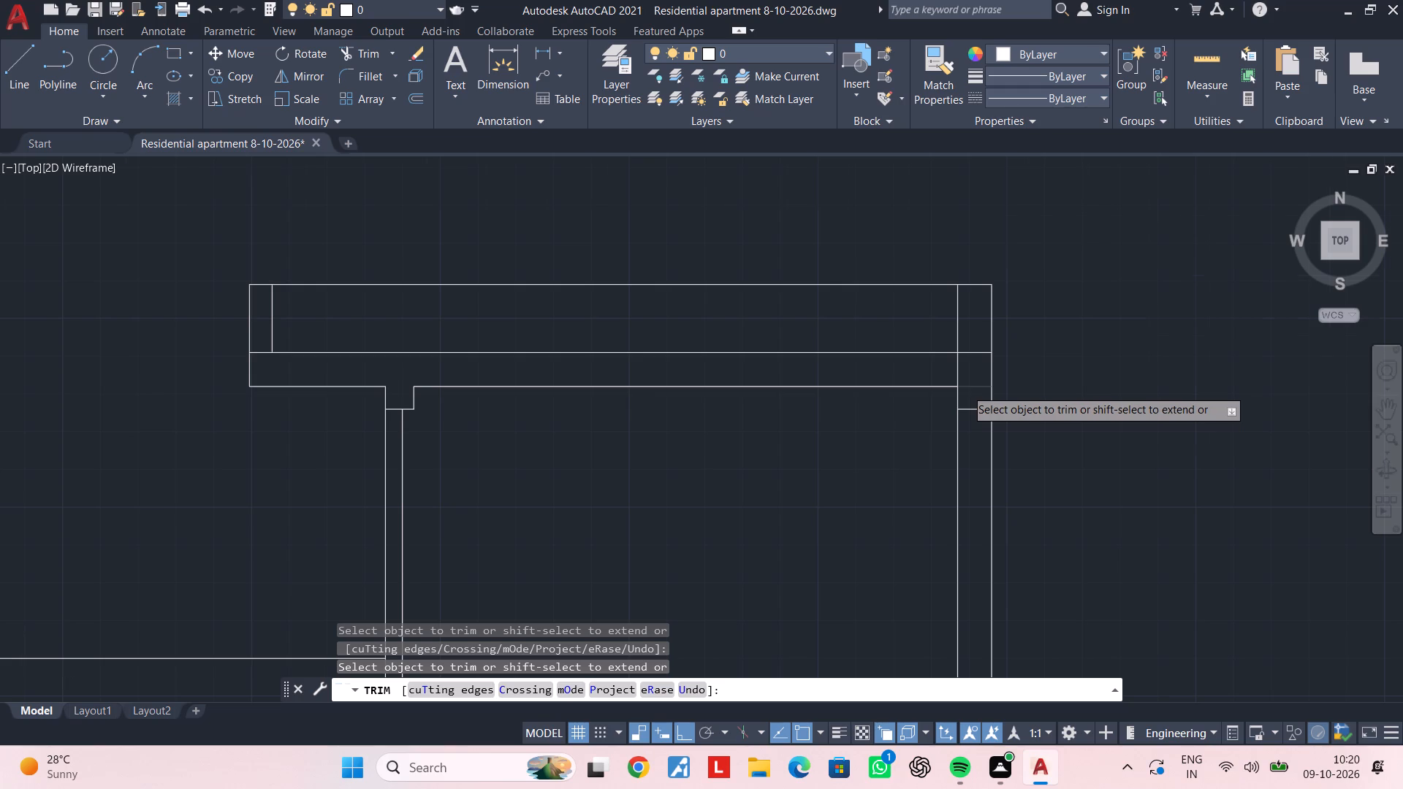
left_click(969, 383)
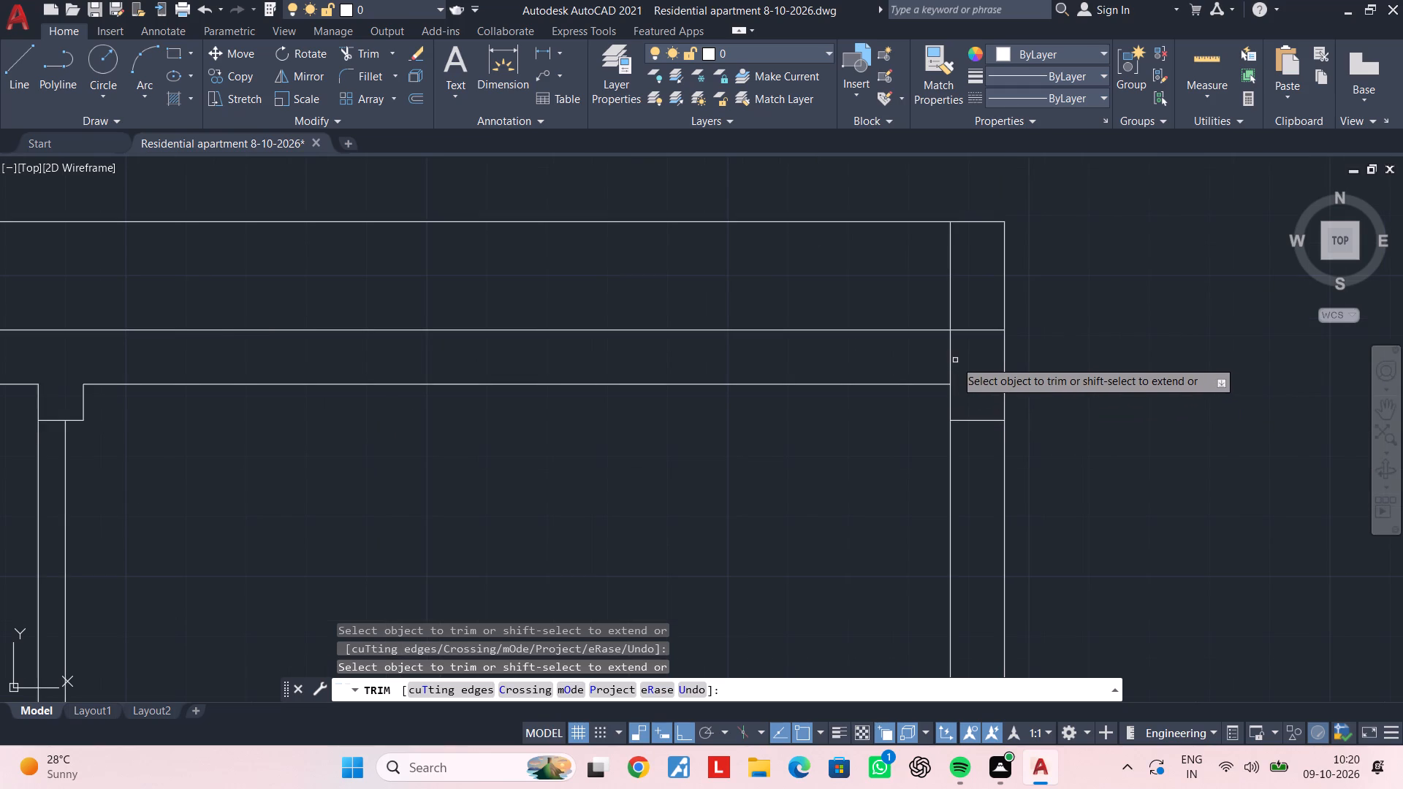
left_click(951, 359)
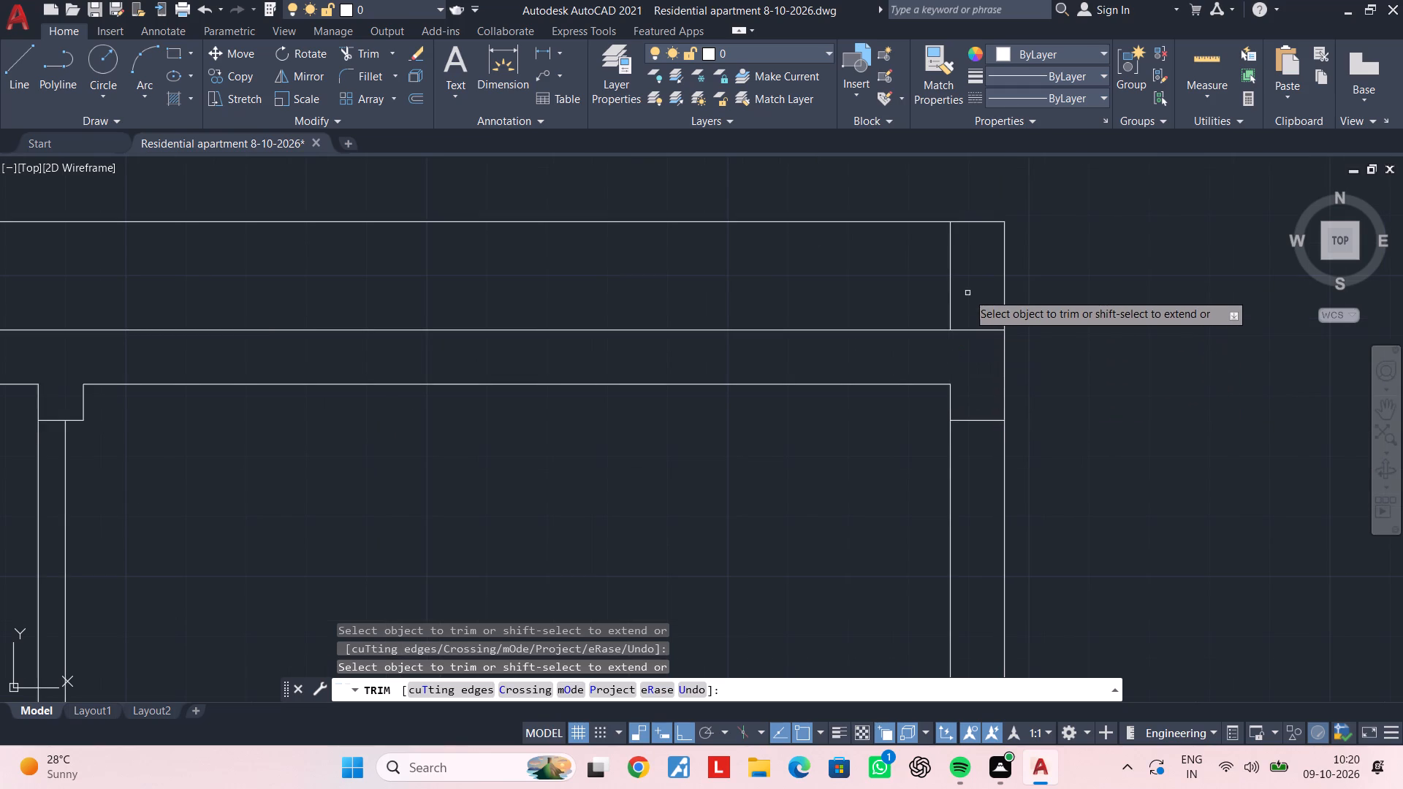
key("Escape")
key("Escape")
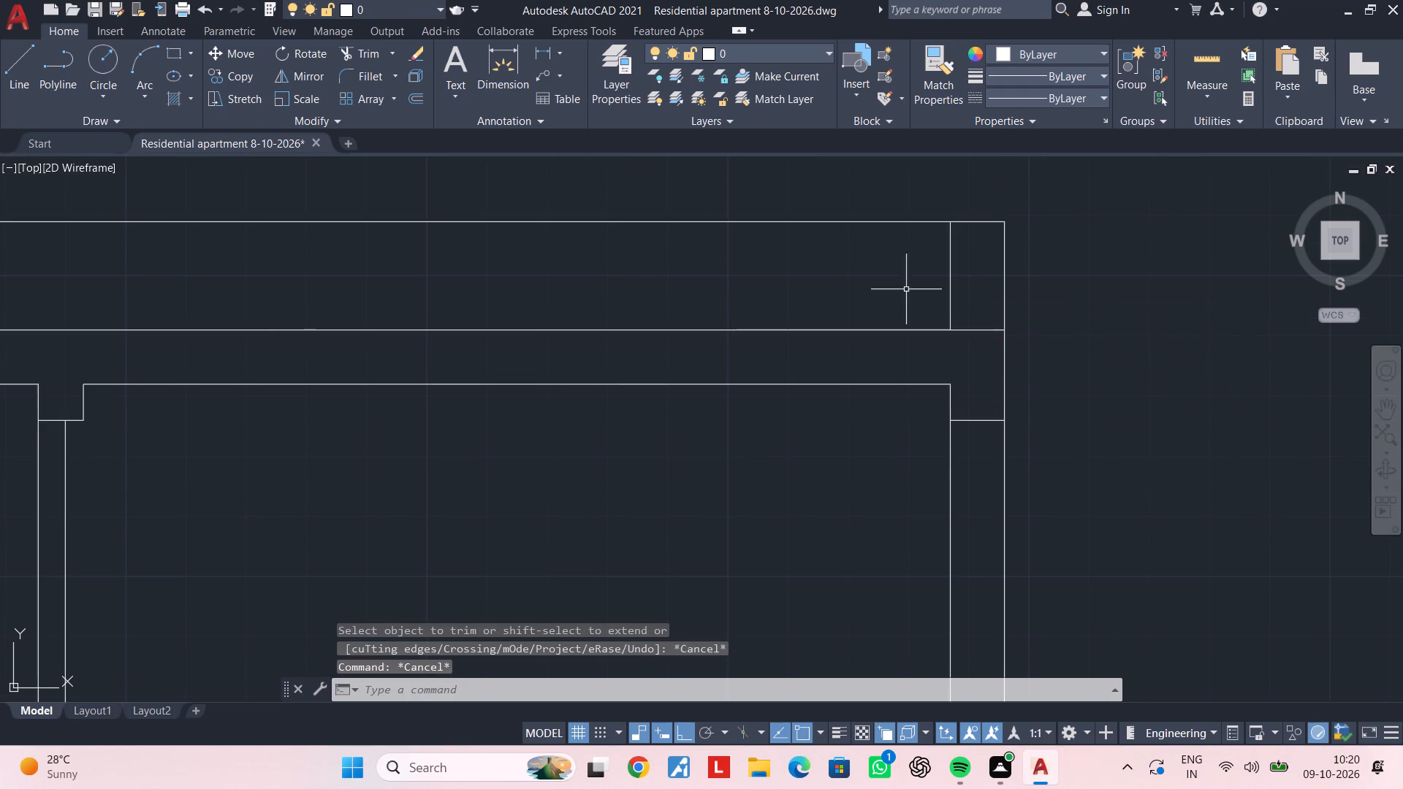
Move the inner line of the roof parapet above the stair's outer wall 3" toward its outer face.
middle_click_drag(905, 288, 815, 313)
key("Escape")
key("Escape")
left_click(881, 294)
left_click(822, 302)
type("m")
key("space")
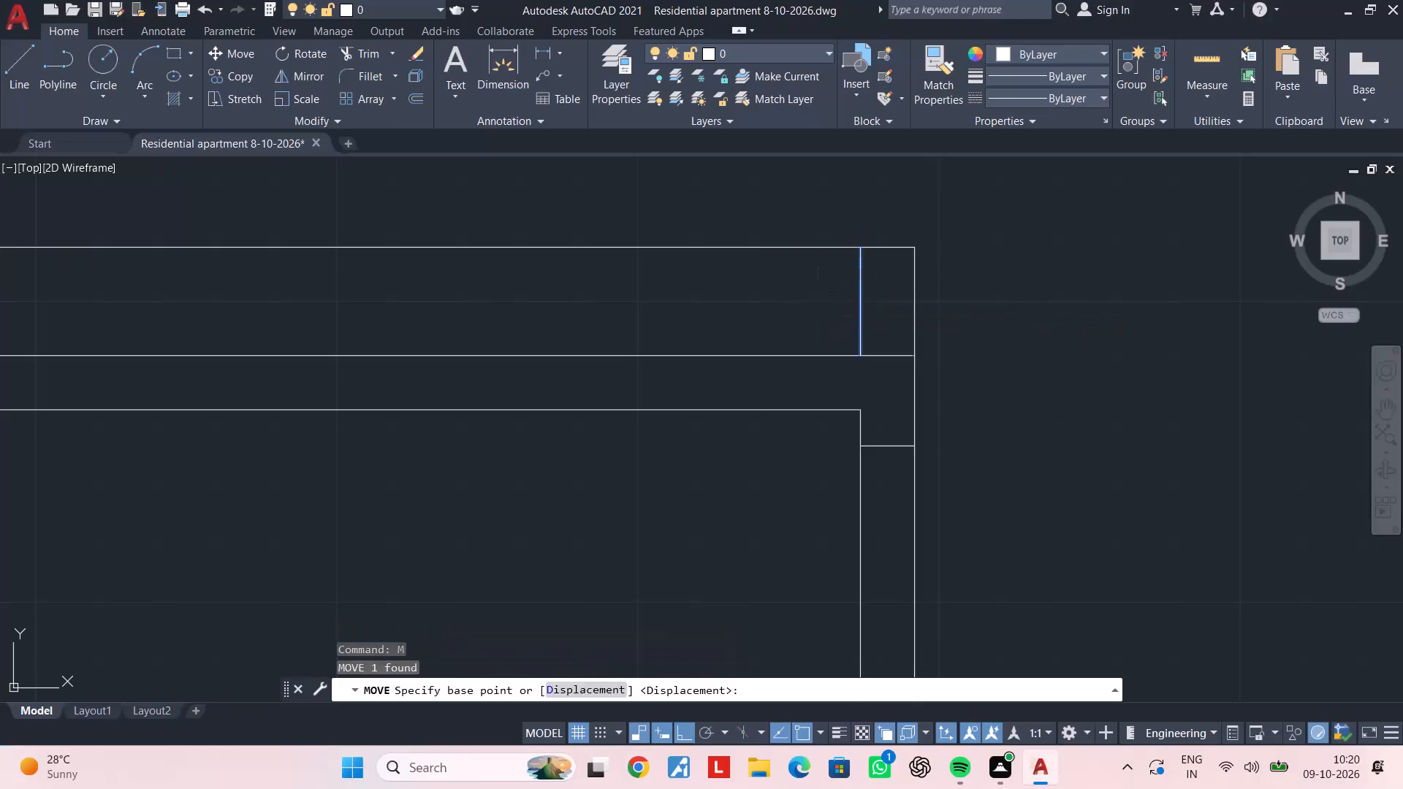
left_click(818, 303)
type("3\"")
key("Return")
key("Escape")
key("Escape")
Trim the roof parapet's top line between the two end parapets.
scroll(824, 321, "down", 2)
middle_click_drag(784, 336, 897, 340)
key("Escape")
key("Escape")
key("Escape")
key("Escape")
key("Escape")
key("Escape")
key("Escape")
key("Escape")
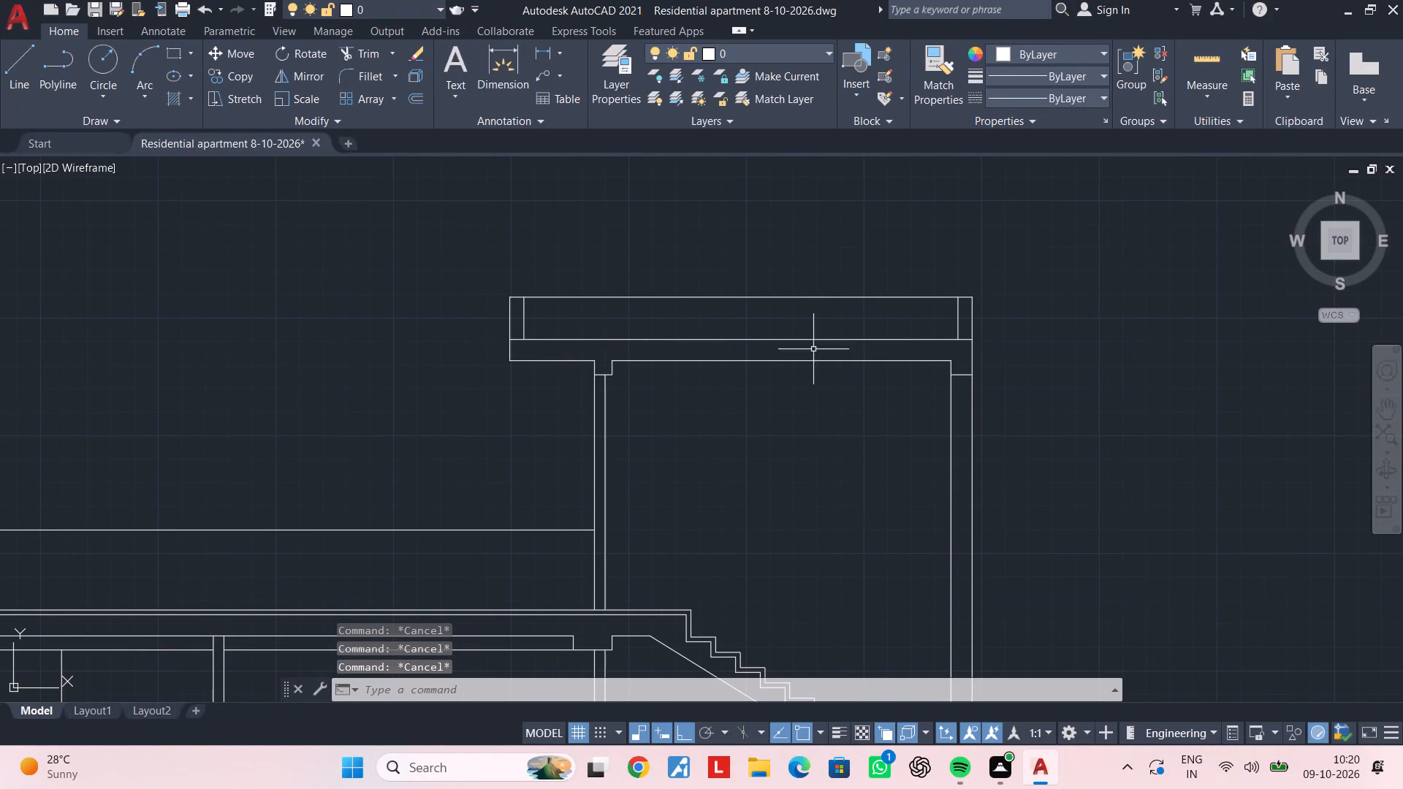
key("Escape")
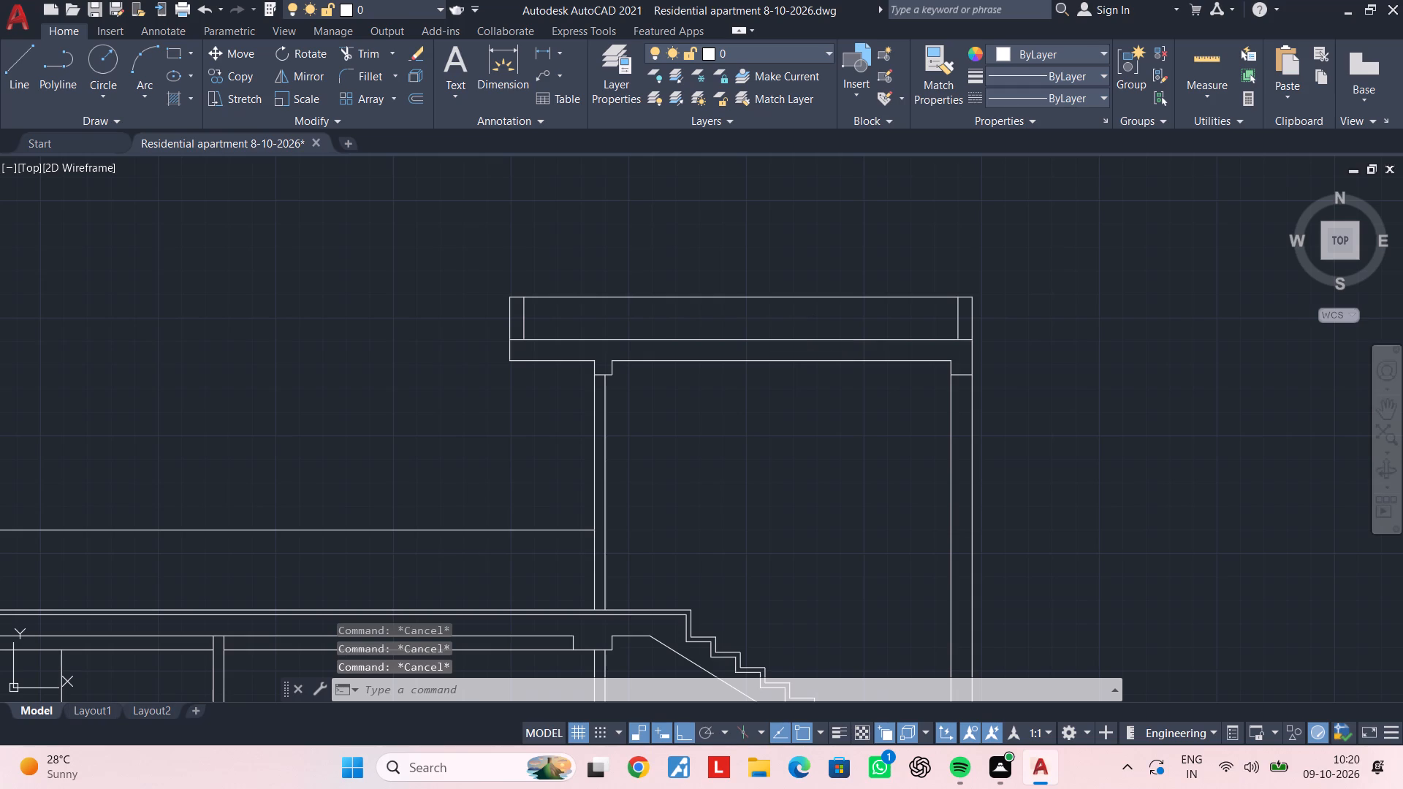
type("tr")
key("space")
left_click(801, 318)
left_click(794, 243)
key("Escape")
key("Escape")
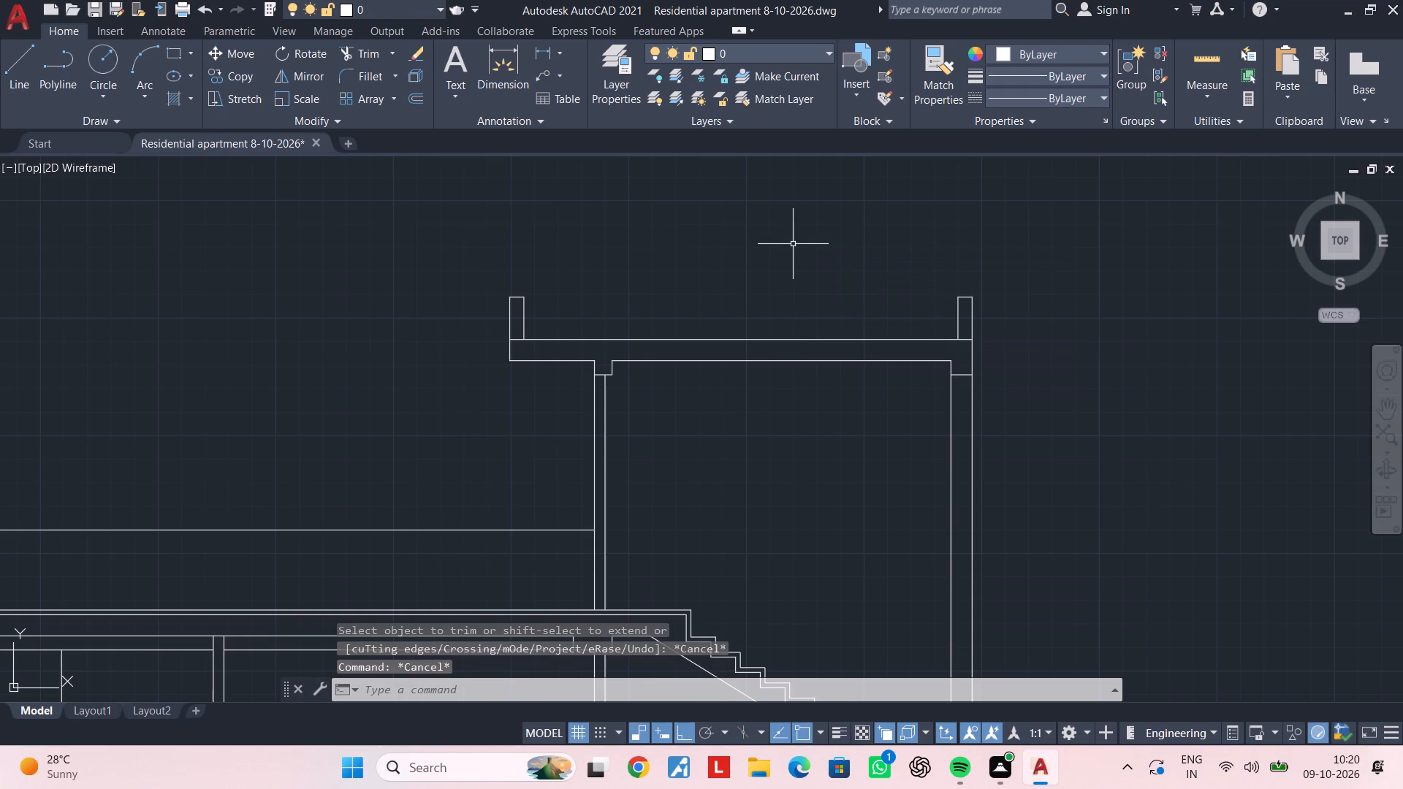
Draw the stair roof parapet's top line between the inner top corners of the two end parapets.
type("l")
key("space")
scroll(533, 300, "up", 2)
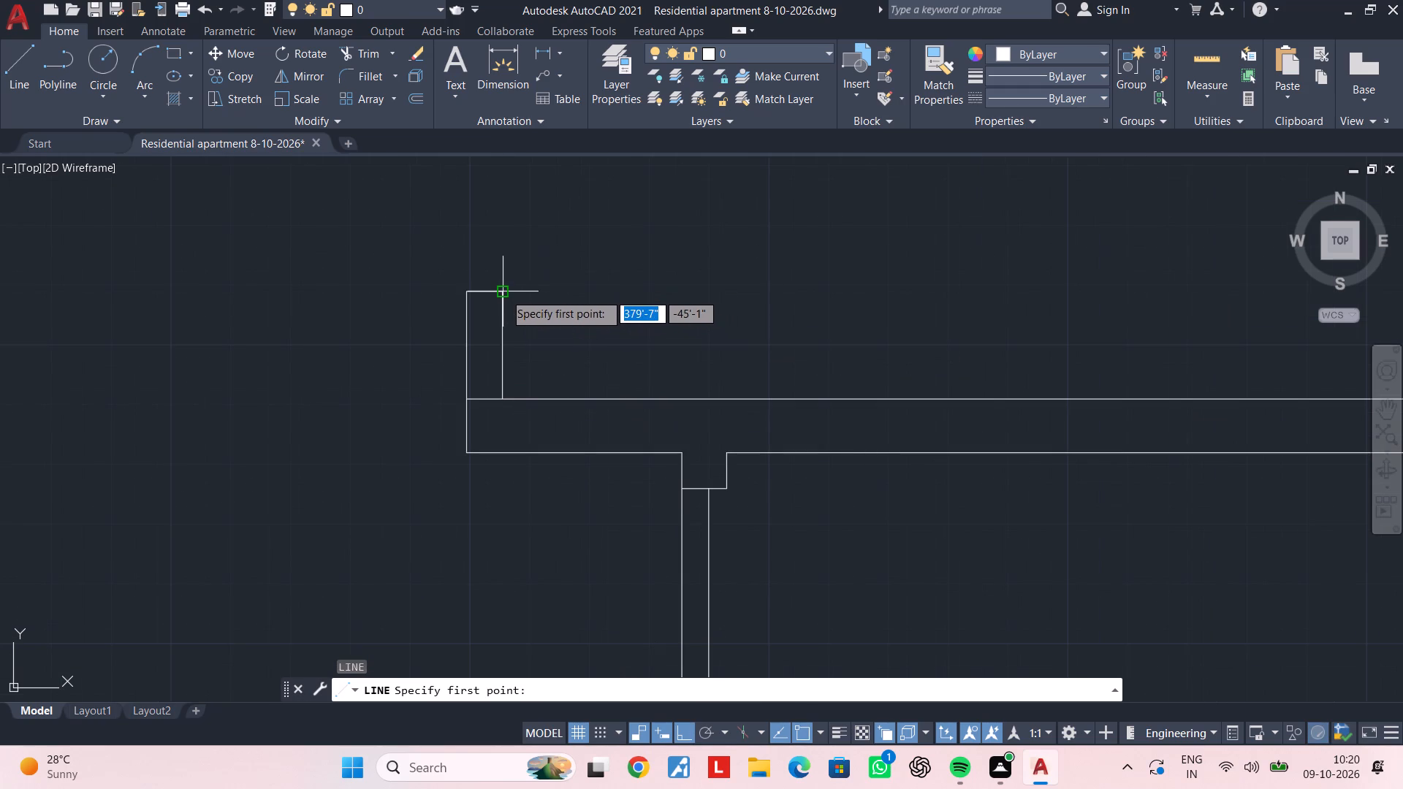
left_click(503, 293)
middle_click_drag(1103, 285, 679, 283)
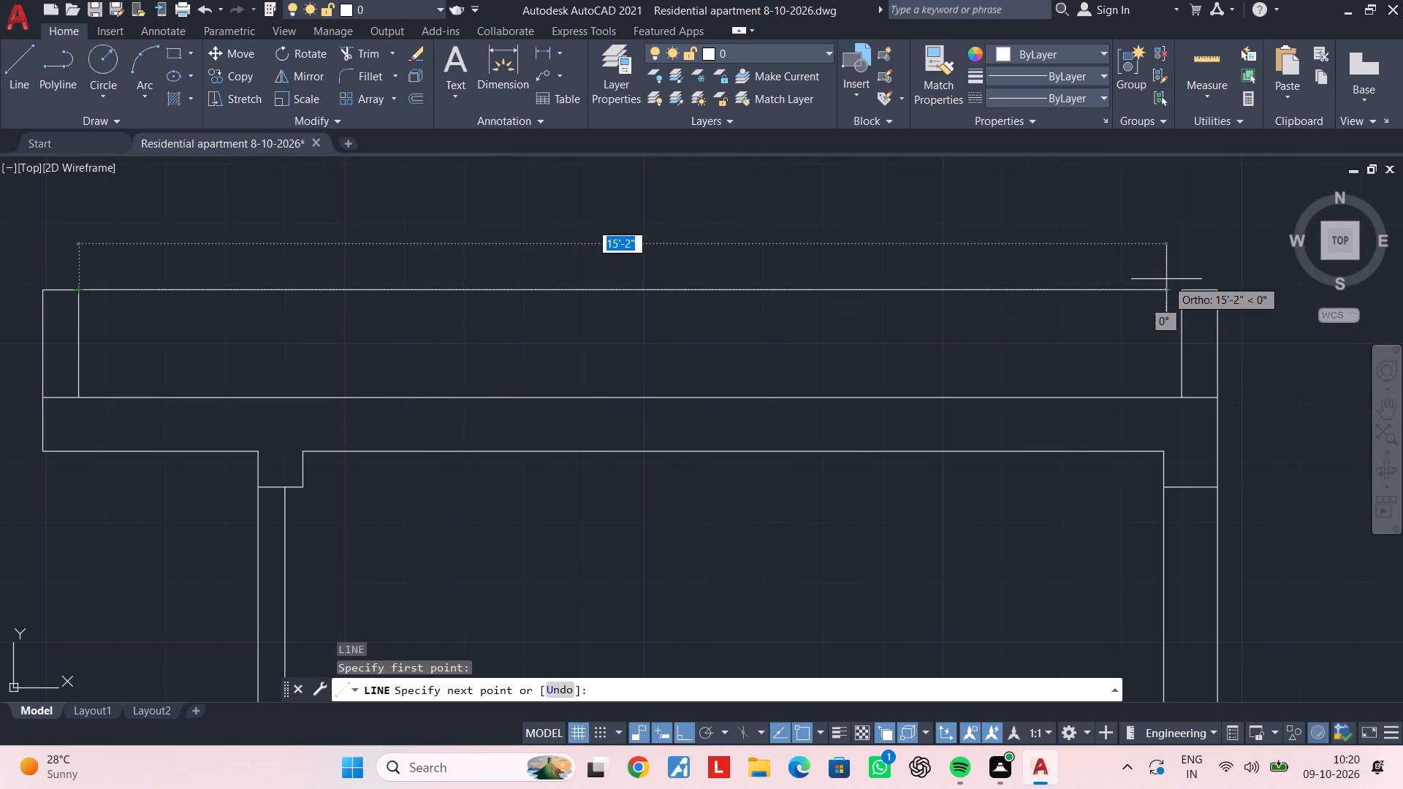
left_click(1183, 289)
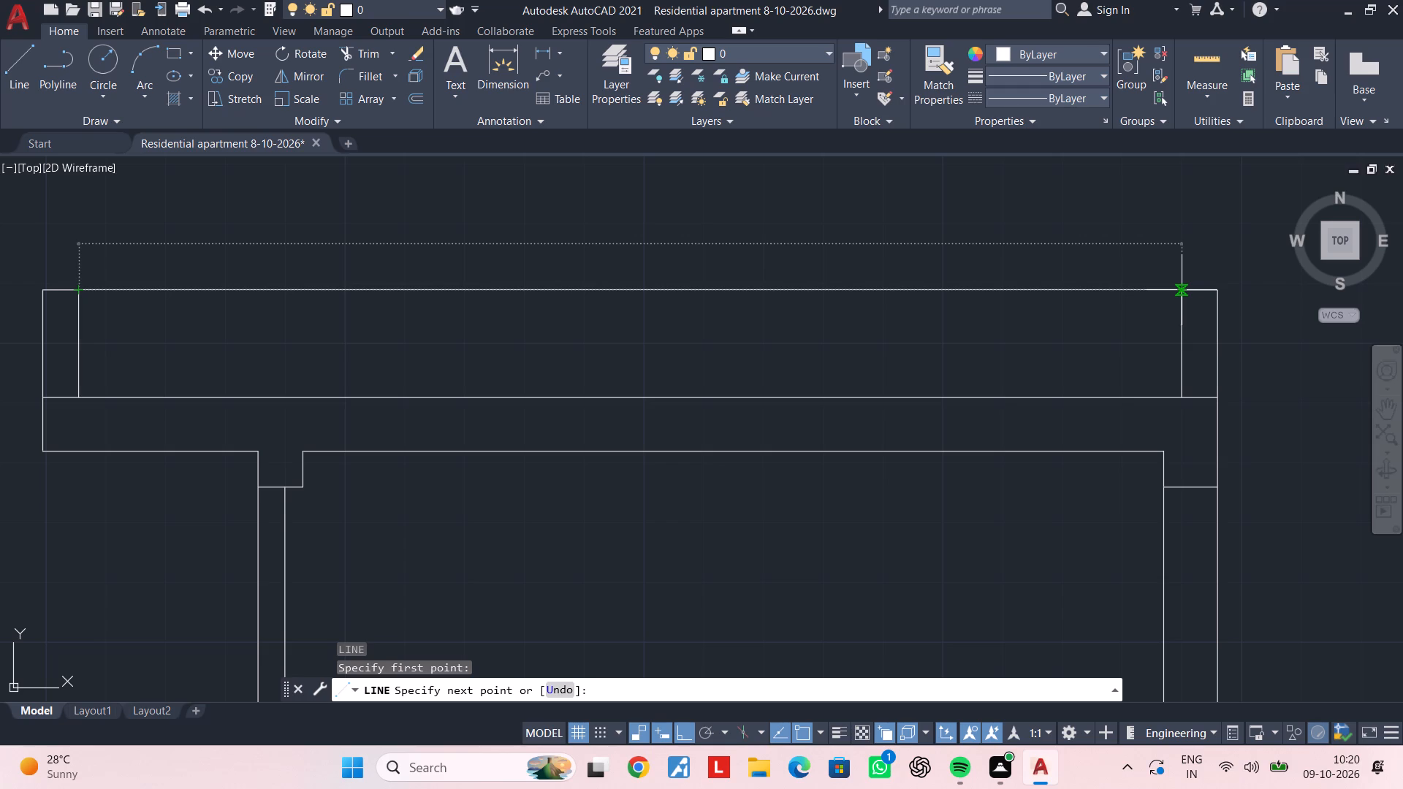
key("Escape")
key("Escape")
Save the drawing.
scroll(472, 381, "down", 1)
middle_click_drag(474, 381, 634, 349)
scroll(575, 381, "down", 2)
middle_click_drag(607, 369, 626, 363)
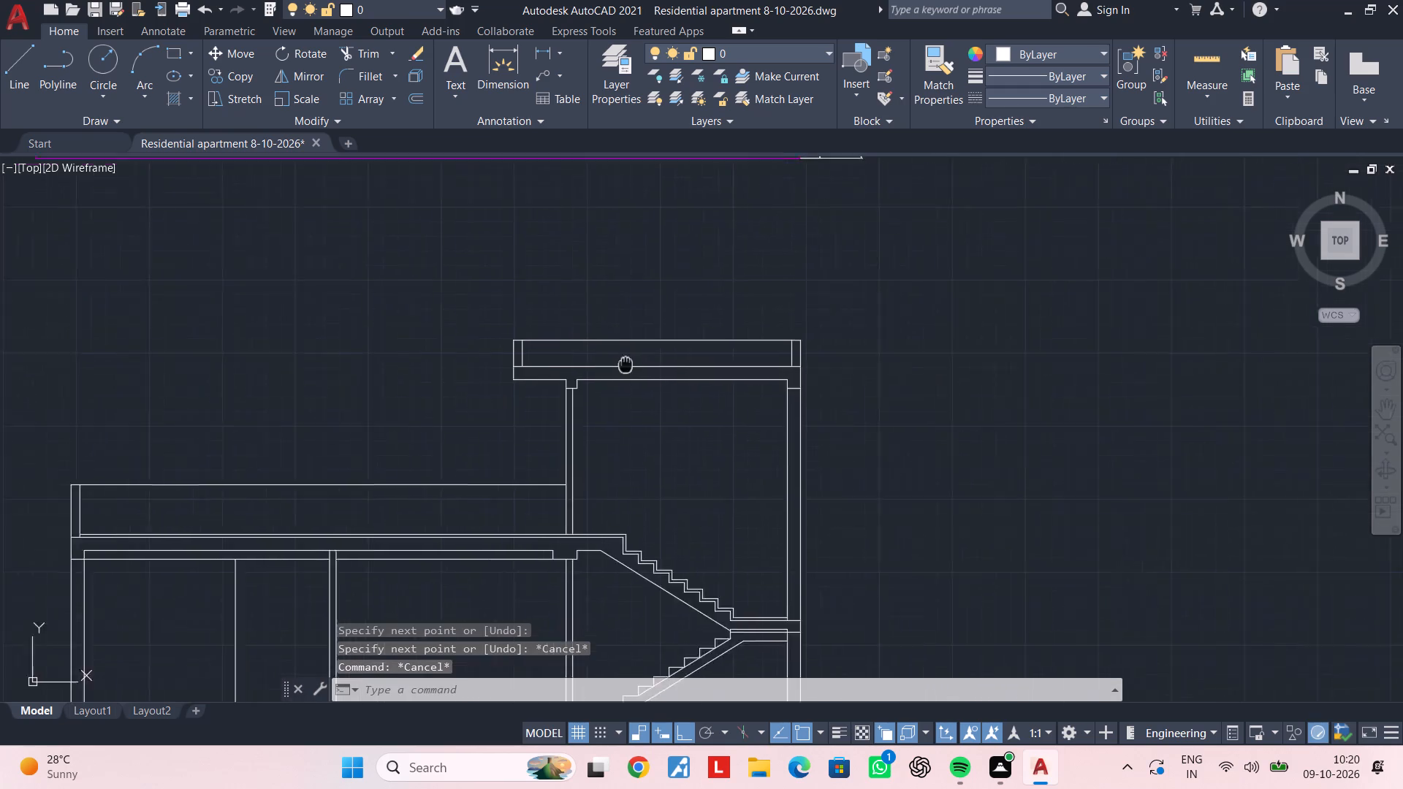
middle_click_drag(626, 363, 742, 340)
key("Escape")
key("Escape")
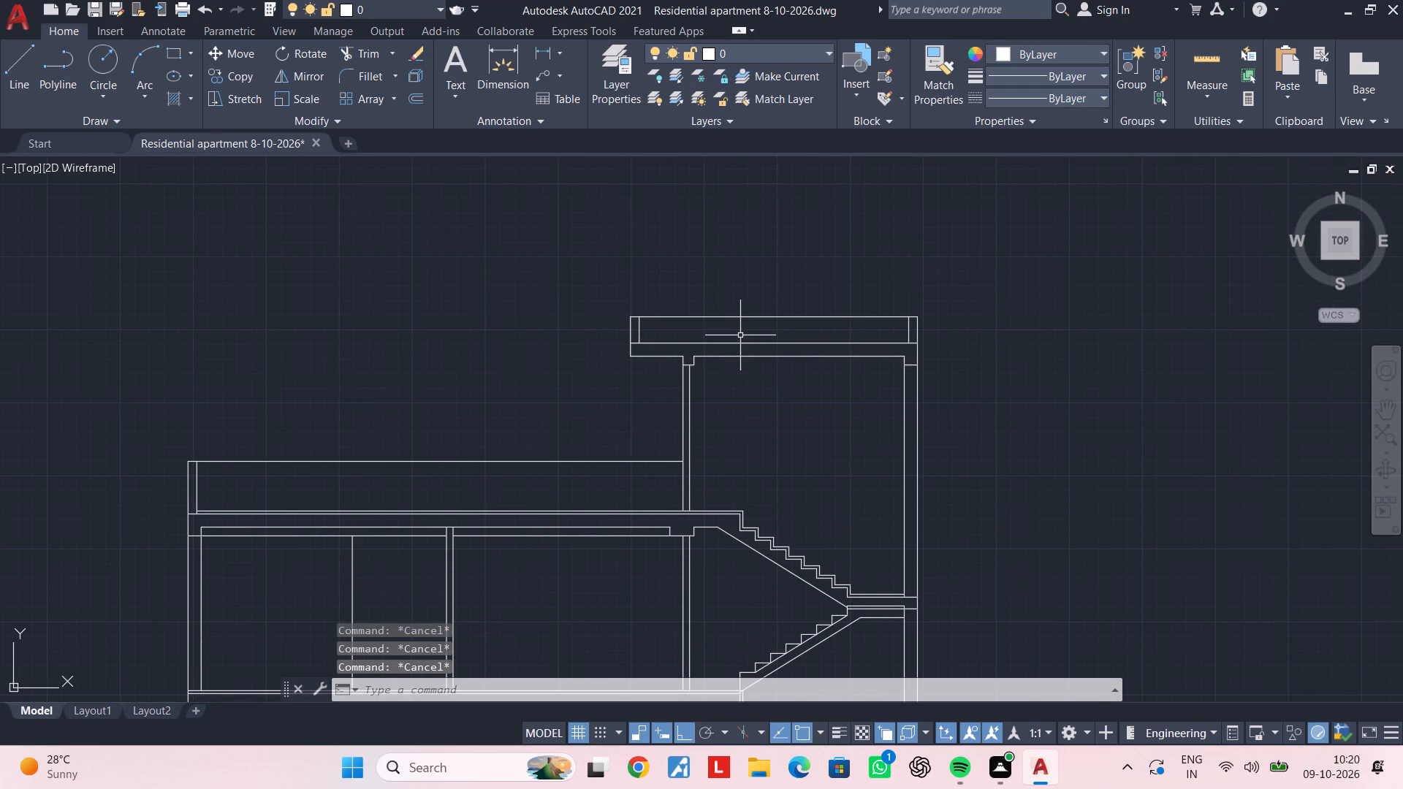
middle_click_drag(803, 387, 754, 320)
key("Escape")
scroll(757, 340, "down", 2)
middle_click_drag(758, 340, 741, 308)
middle_click_drag(744, 392, 742, 308)
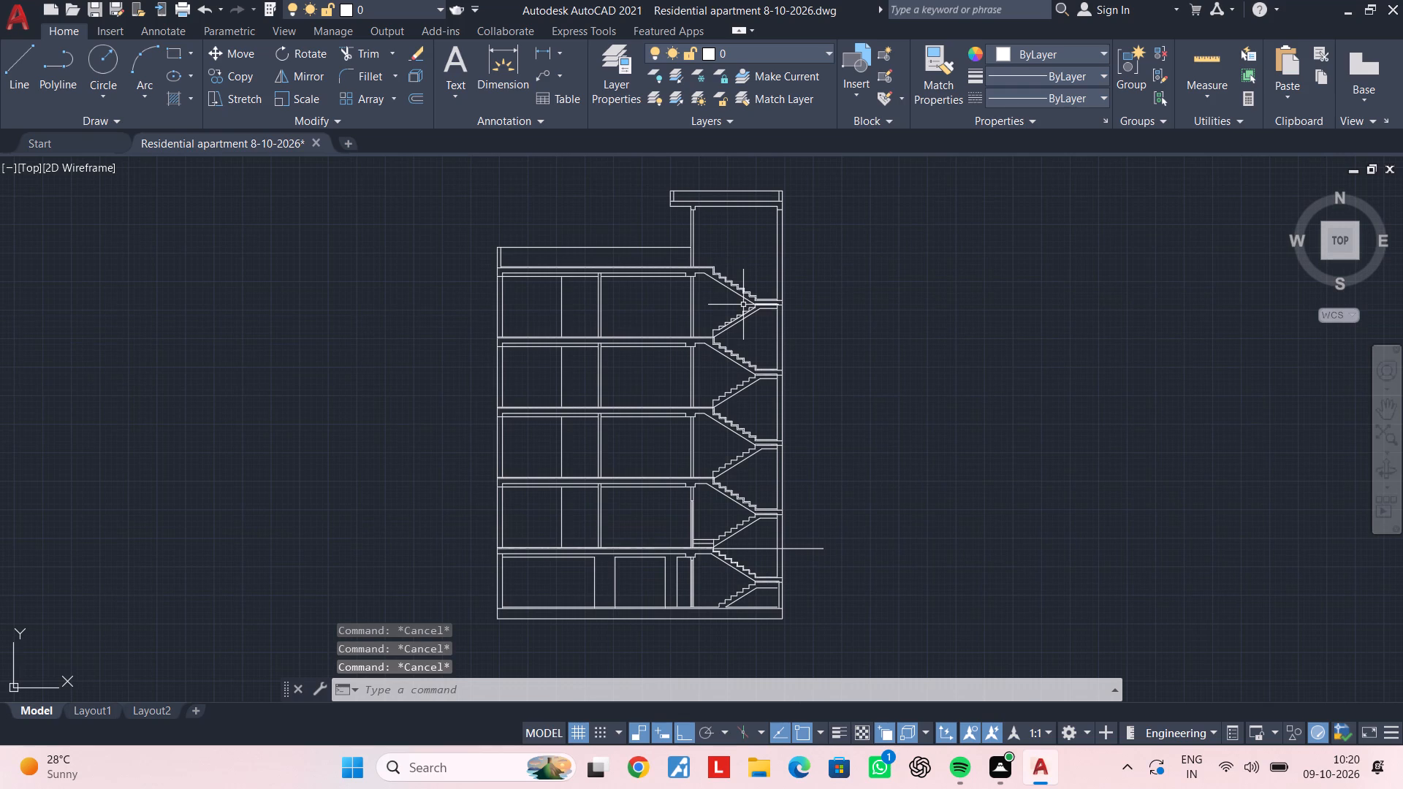
key("ctrl+s")
key("ctrl+s")
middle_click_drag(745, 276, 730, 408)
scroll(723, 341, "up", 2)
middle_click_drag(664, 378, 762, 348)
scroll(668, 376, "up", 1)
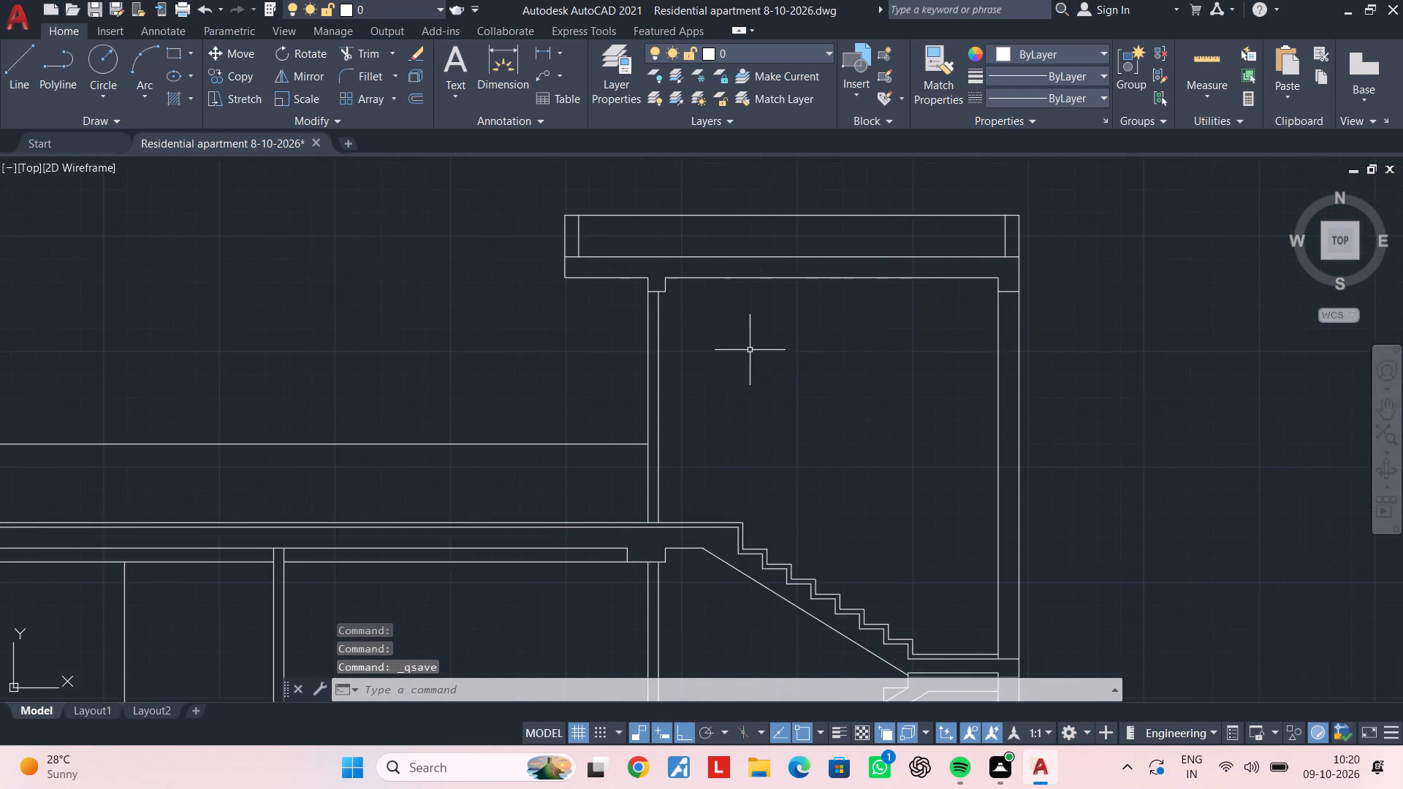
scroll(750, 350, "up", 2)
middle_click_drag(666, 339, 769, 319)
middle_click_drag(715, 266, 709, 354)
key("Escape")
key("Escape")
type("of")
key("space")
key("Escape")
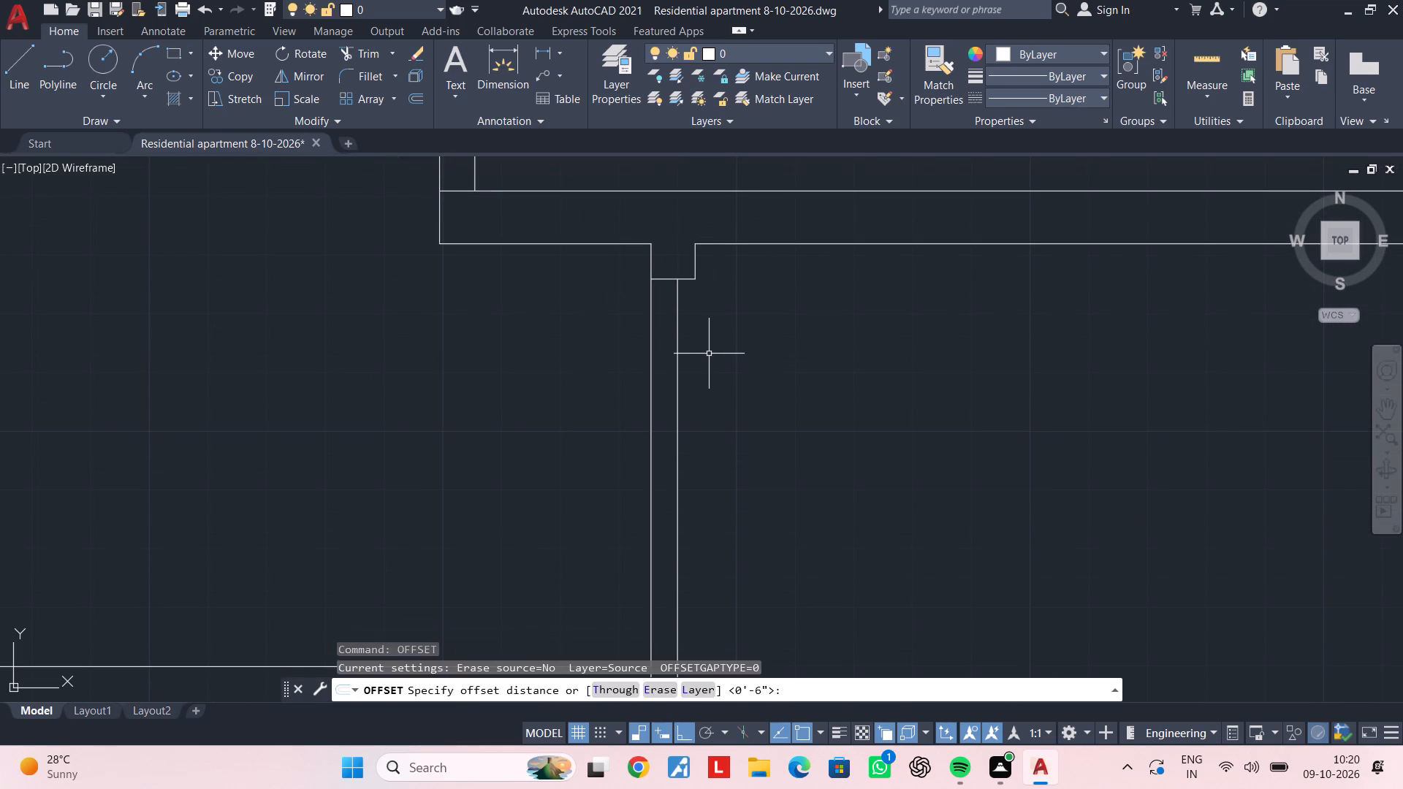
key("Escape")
Offset the beam bottom line at the stair room's projection-side wall 2' downward and trim its overhang past the wall's inner face.
type("of 2'")
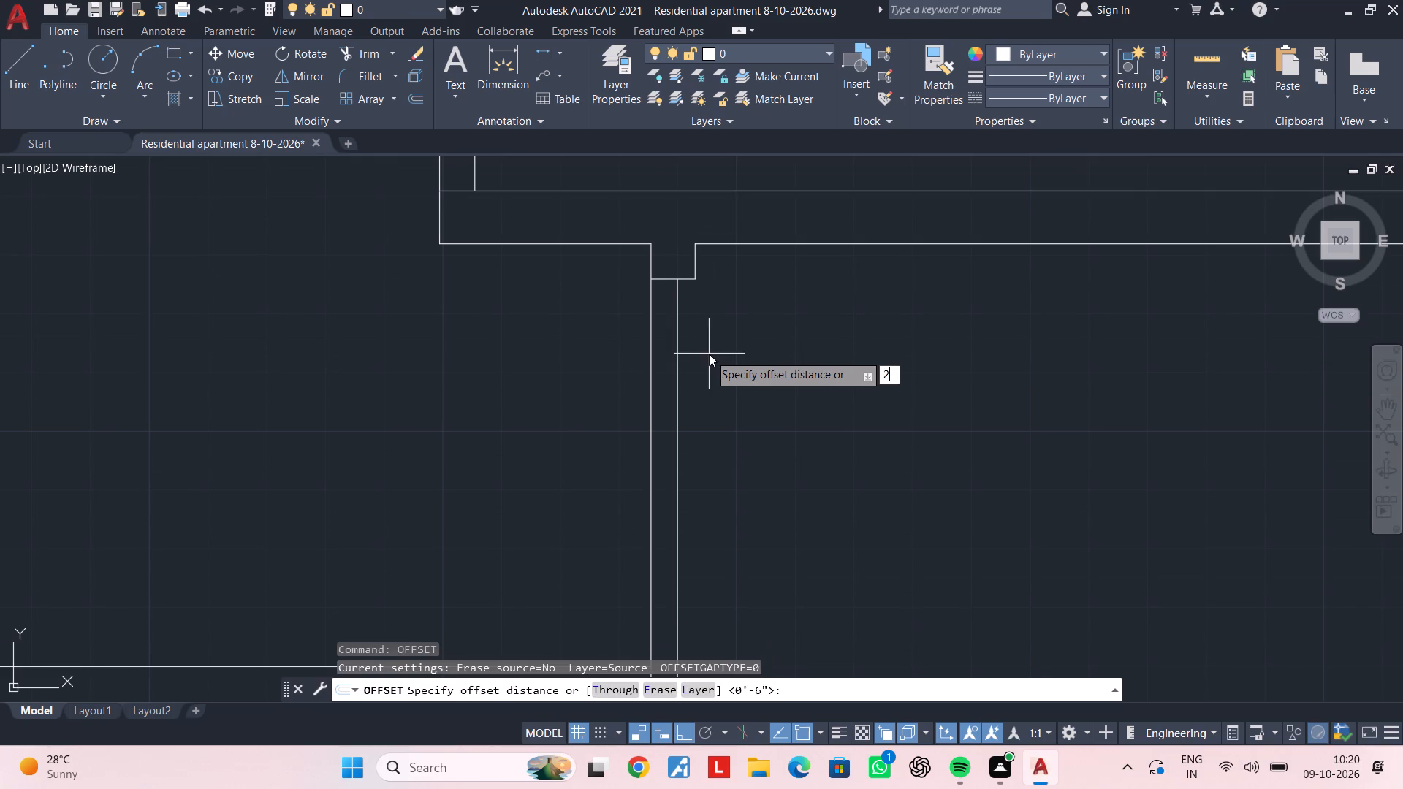
key("Return")
left_click(664, 280)
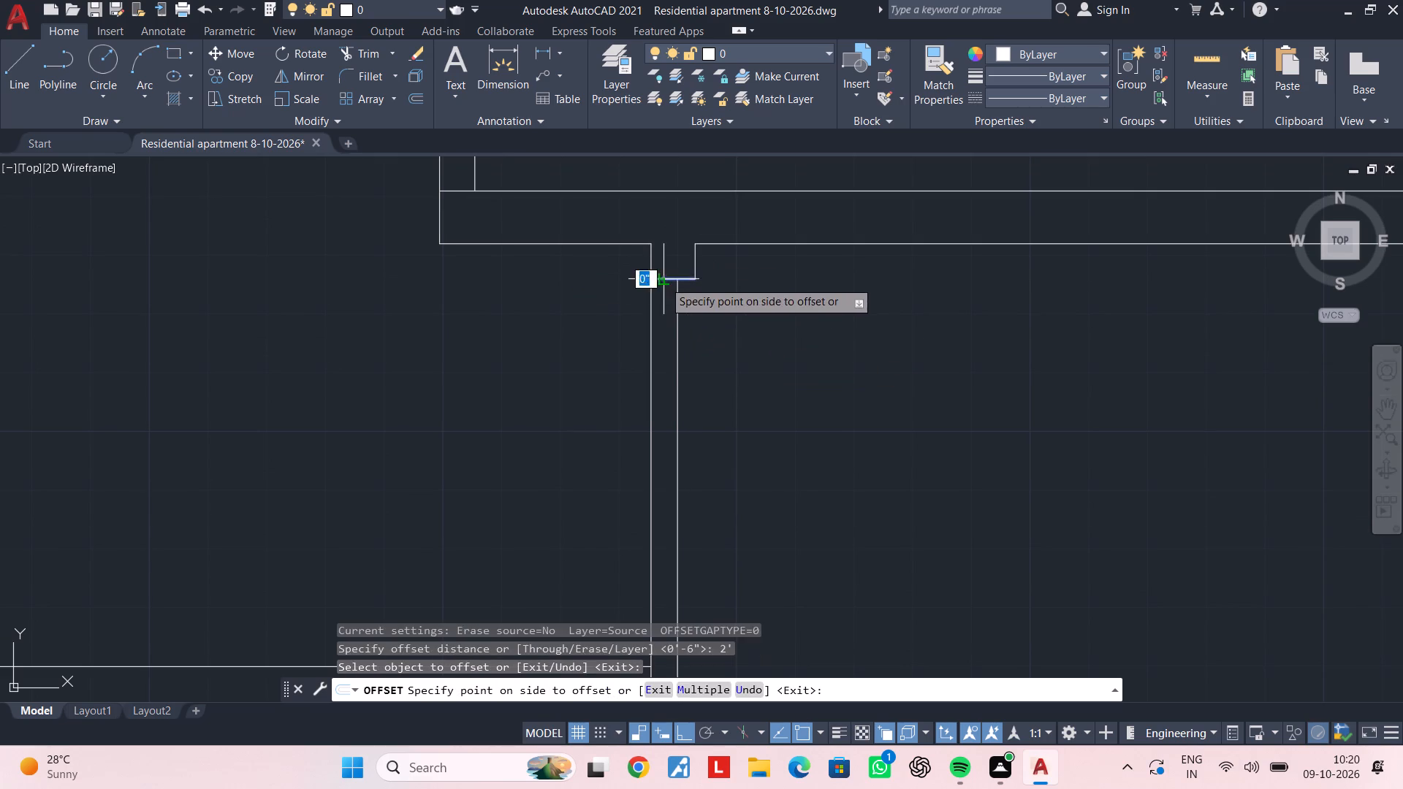
left_click(664, 343)
key("Escape")
type("tr")
key("space")
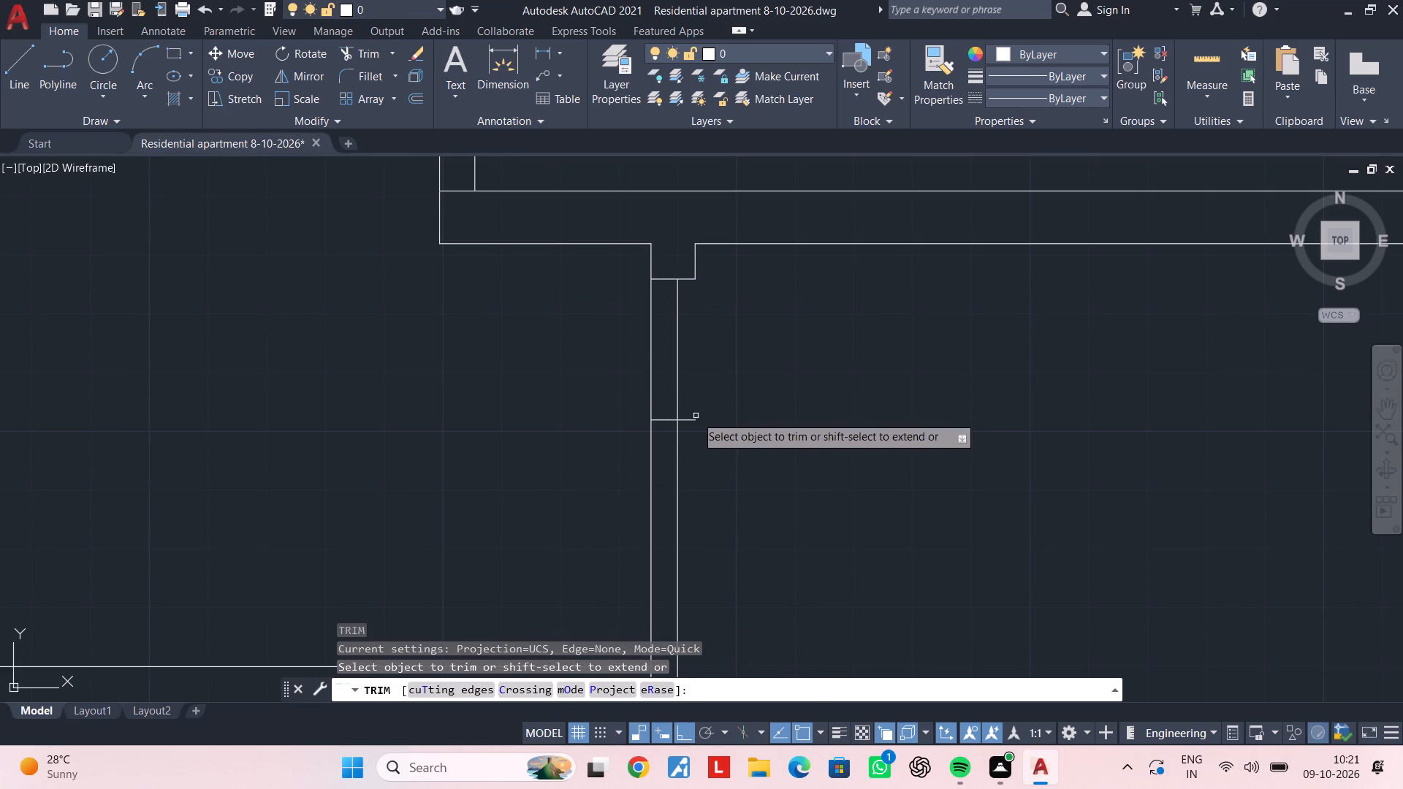
left_click(693, 420)
key("Escape")
key("Escape")
Draw a vertical centre line in the stair room's projection-side wall from the offset line's midpoint down to the floor.
middle_click_drag(710, 454, 701, 321)
key("Escape")
key("Escape")
key("Escape")
scroll(701, 374, "down", 1)
middle_click_drag(699, 361, 673, 294)
key("Escape")
key("Escape")
type("l")
key("space")
scroll(653, 270, "up", 2)
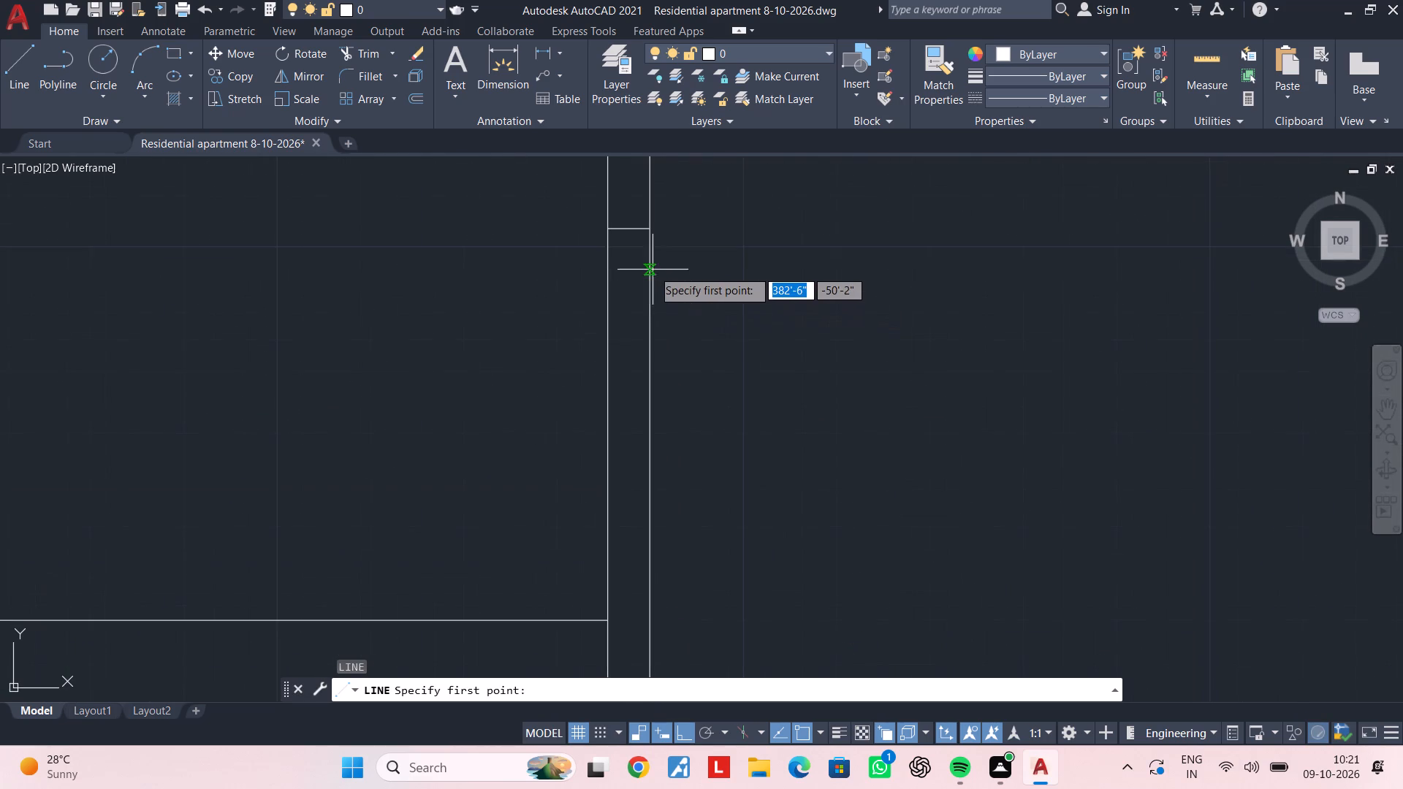
left_click(628, 230)
scroll(630, 409, "down", 2)
middle_click_drag(630, 410, 623, 289)
scroll(622, 469, "up", 3)
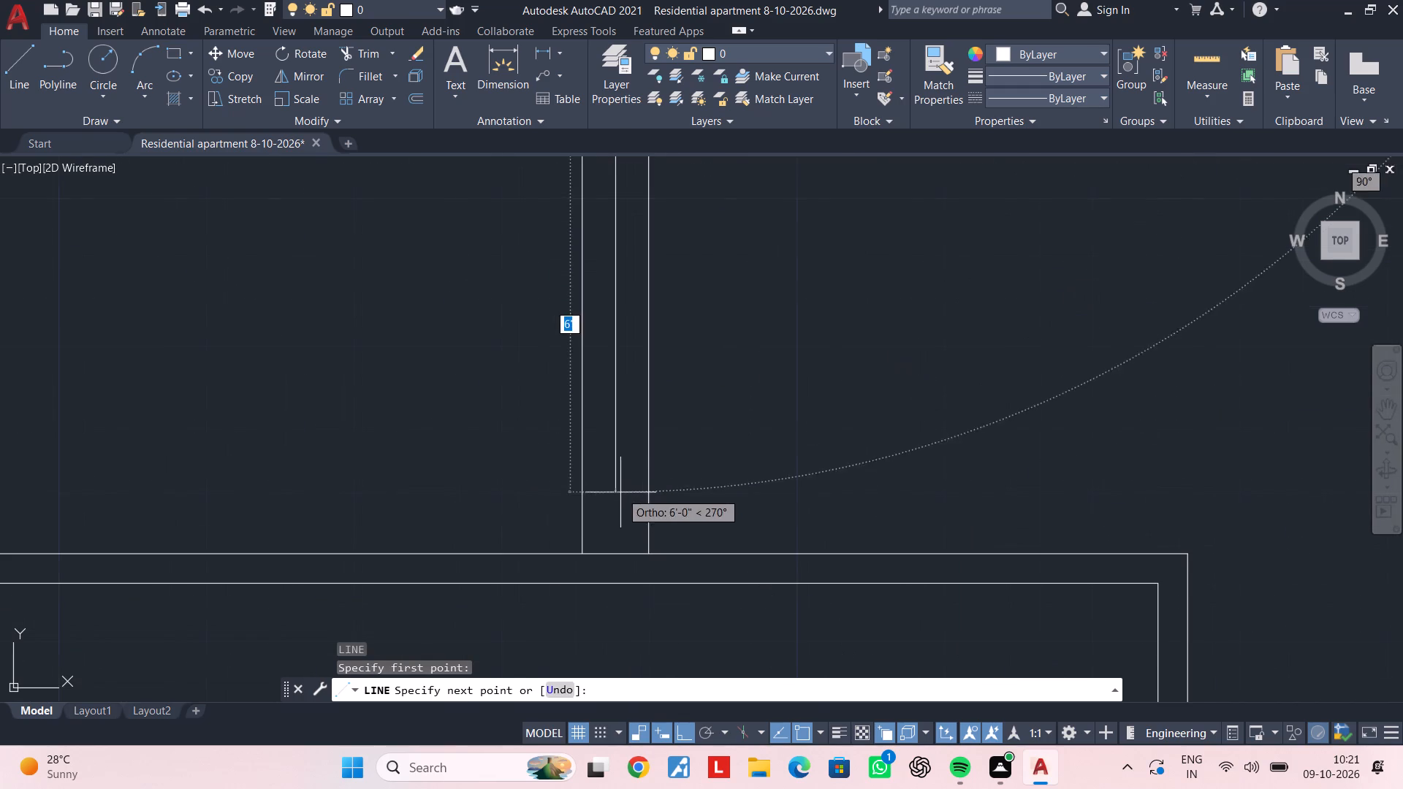
left_click(617, 550)
key("Escape")
key("Escape")
On the storey directly below the terrace, offset the beam bottom line 2' downward and trim it to the stair-side wall's faces.
scroll(739, 468, "down", 1)
key("Escape")
key("Escape")
key("Escape")
scroll(742, 461, "down", 3)
key("Escape")
key("Escape")
key("Escape")
scroll(775, 472, "down", 2)
middle_click_drag(772, 465, 737, 373)
scroll(733, 428, "up", 2)
middle_click_drag(717, 403, 689, 326)
key("Escape")
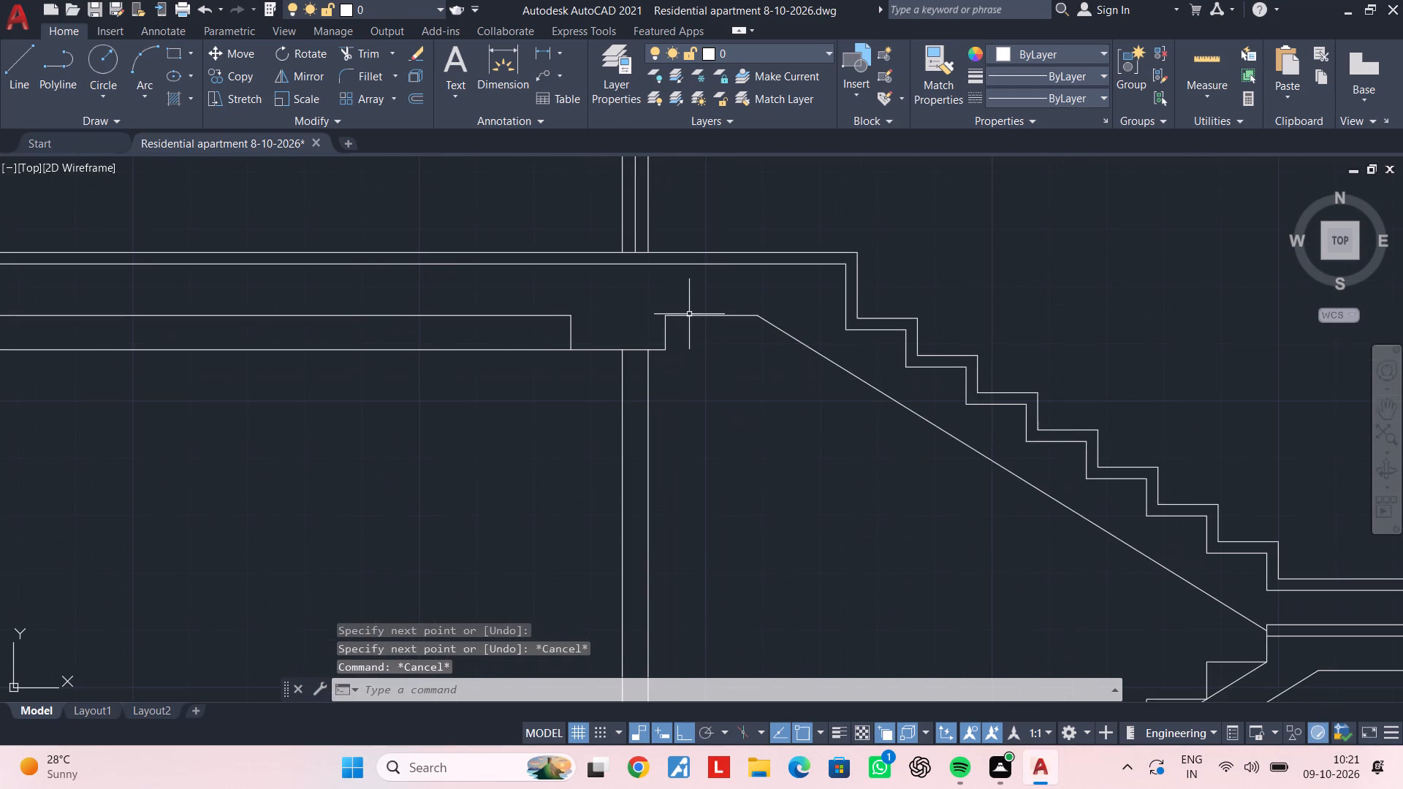
key("Escape")
type("of 2'")
key("Return")
left_click(639, 350)
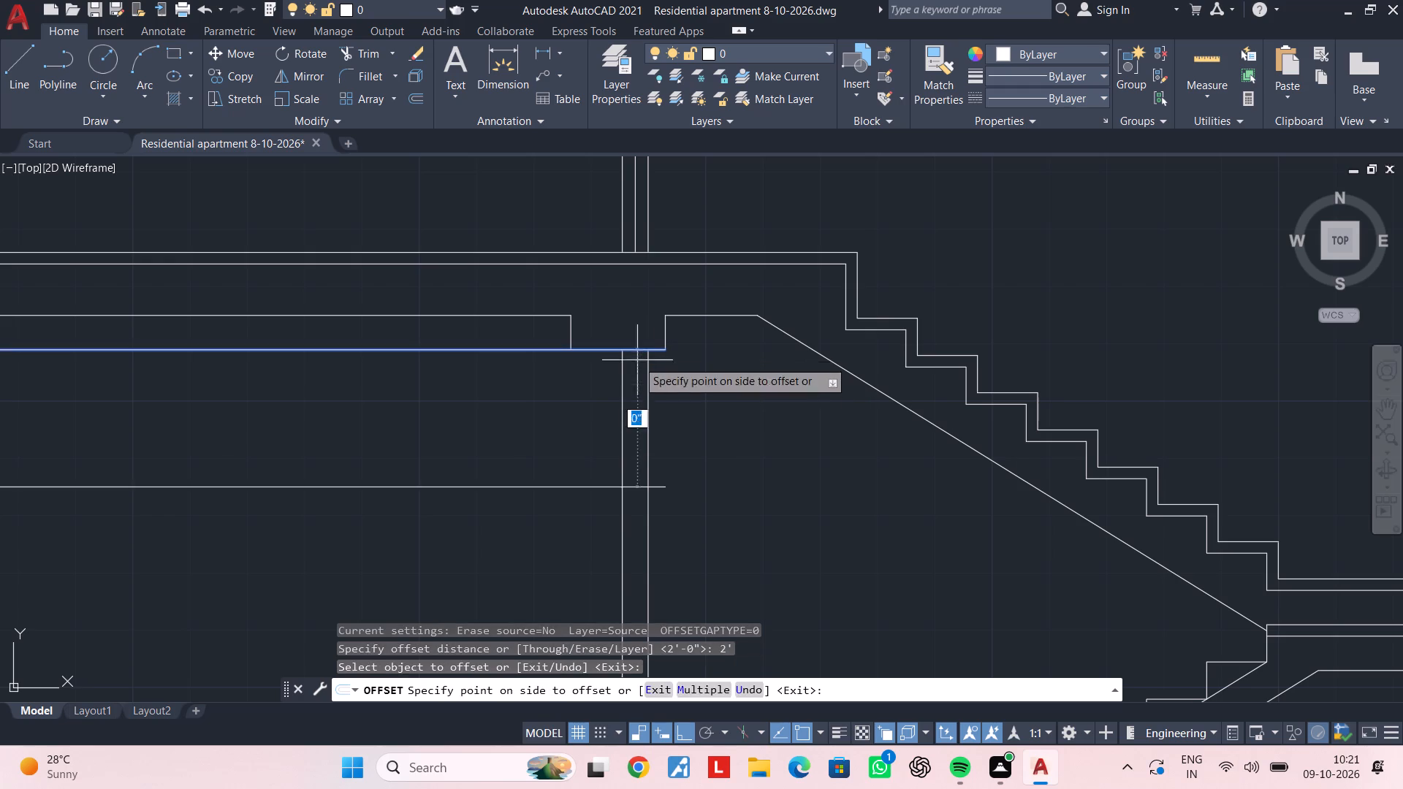
left_click(641, 431)
key("Escape")
key("t")
key("r")
key("space")
left_click(582, 506)
left_click(572, 458)
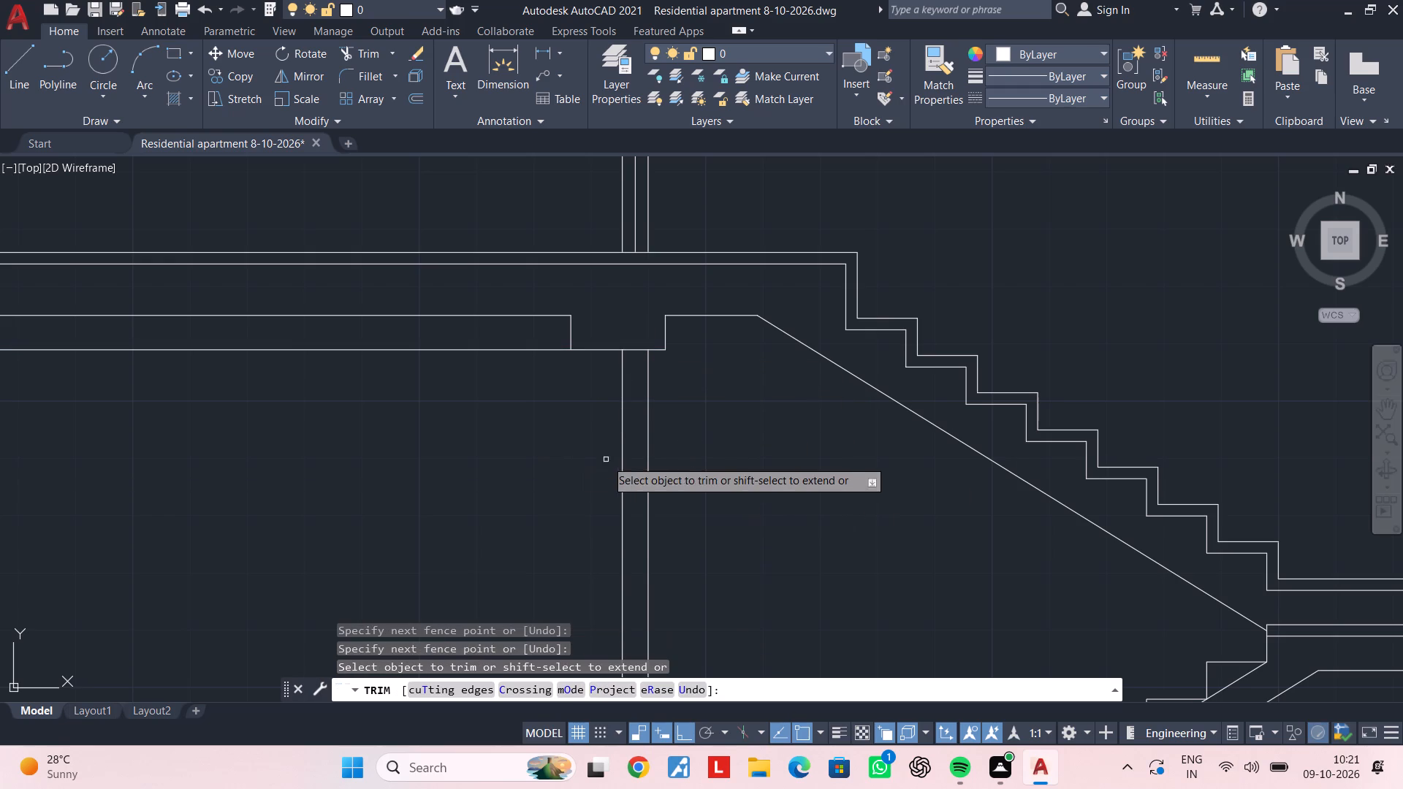
left_click(658, 489)
Draw a vertical centre line in that storey's stair-side wall from the trimmed line's midpoint down to the floor.
scroll(683, 493, "down", 1)
middle_click_drag(683, 491, 663, 263)
key("Escape")
key("Escape")
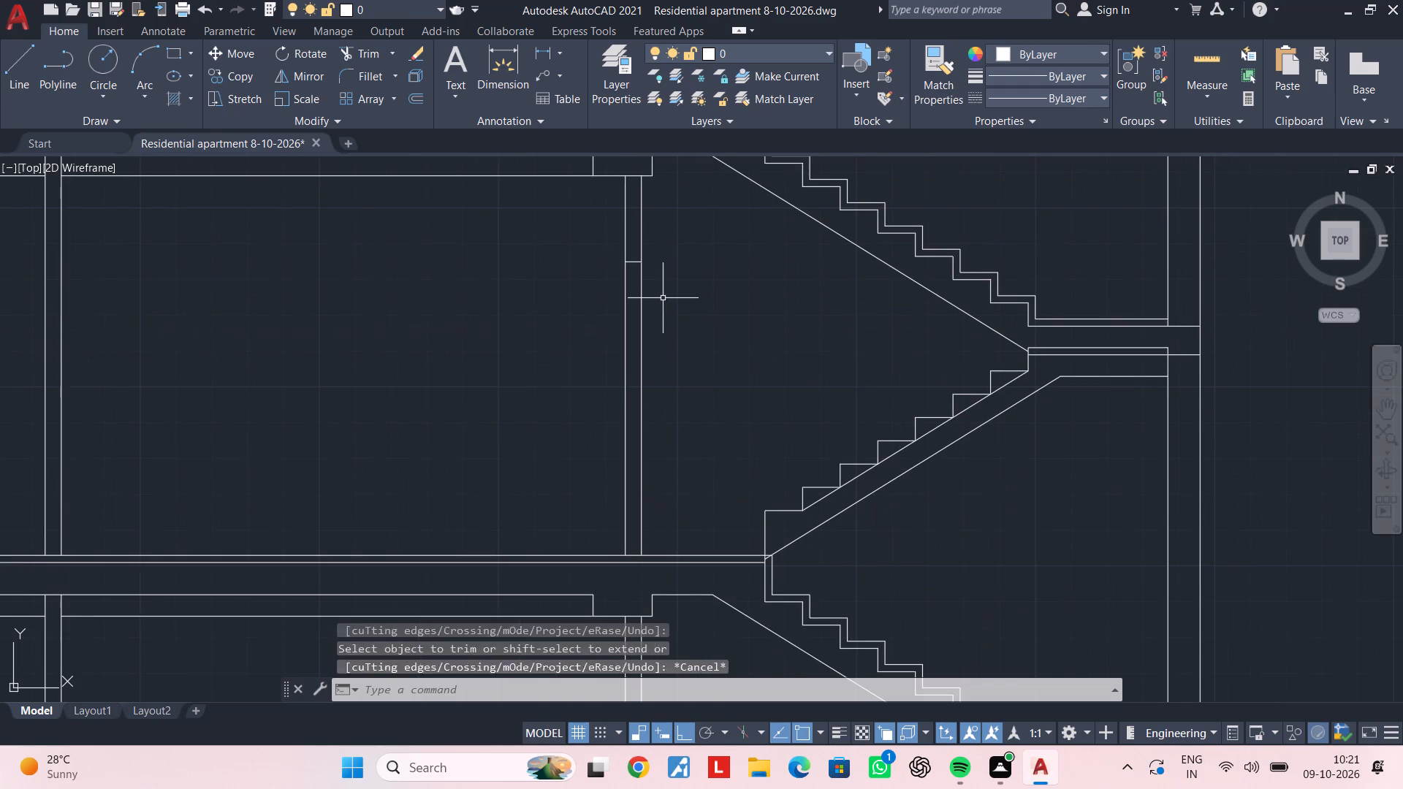
key("Escape")
key("l")
key("space")
scroll(635, 271, "up", 2)
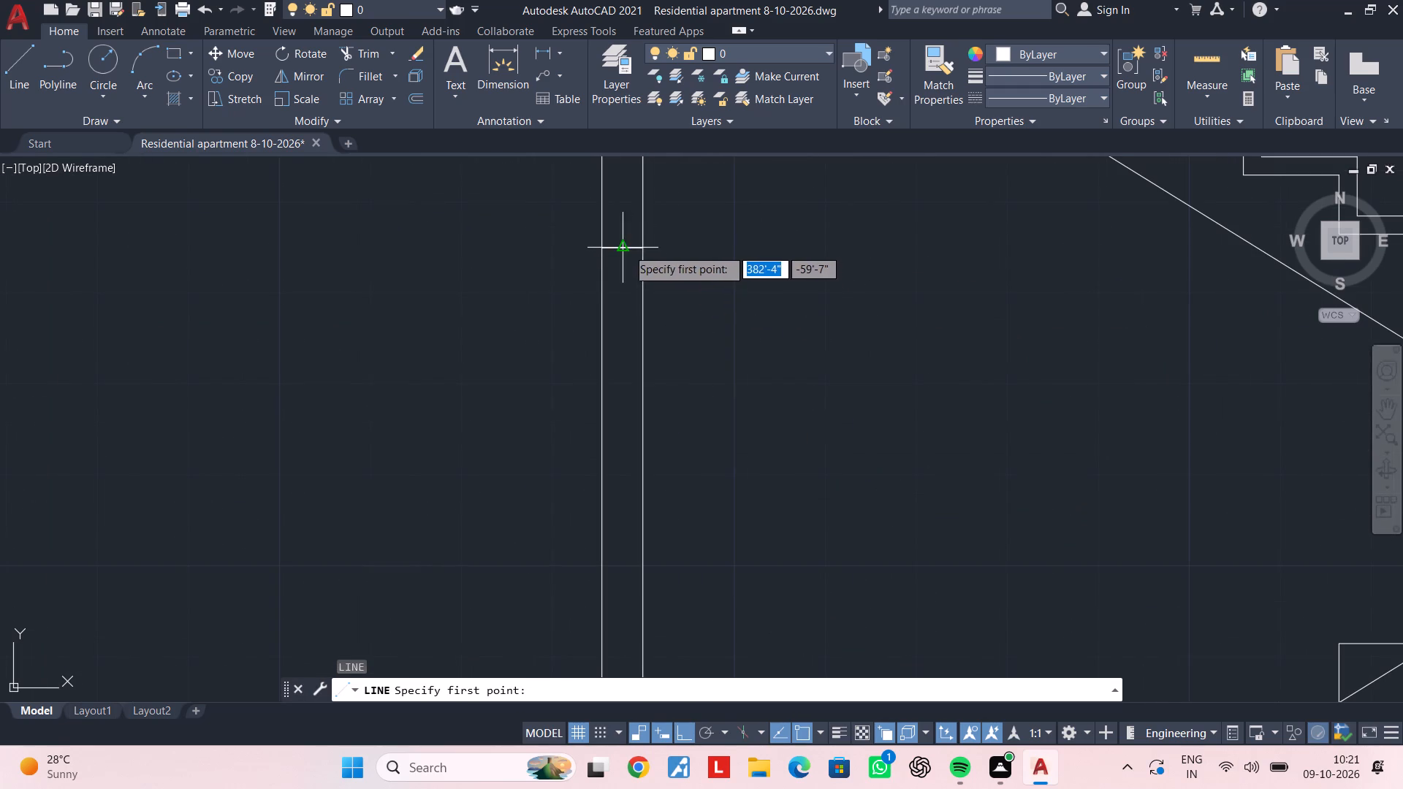
left_click(627, 248)
scroll(648, 445, "down", 1)
middle_click_drag(648, 438, 636, 252)
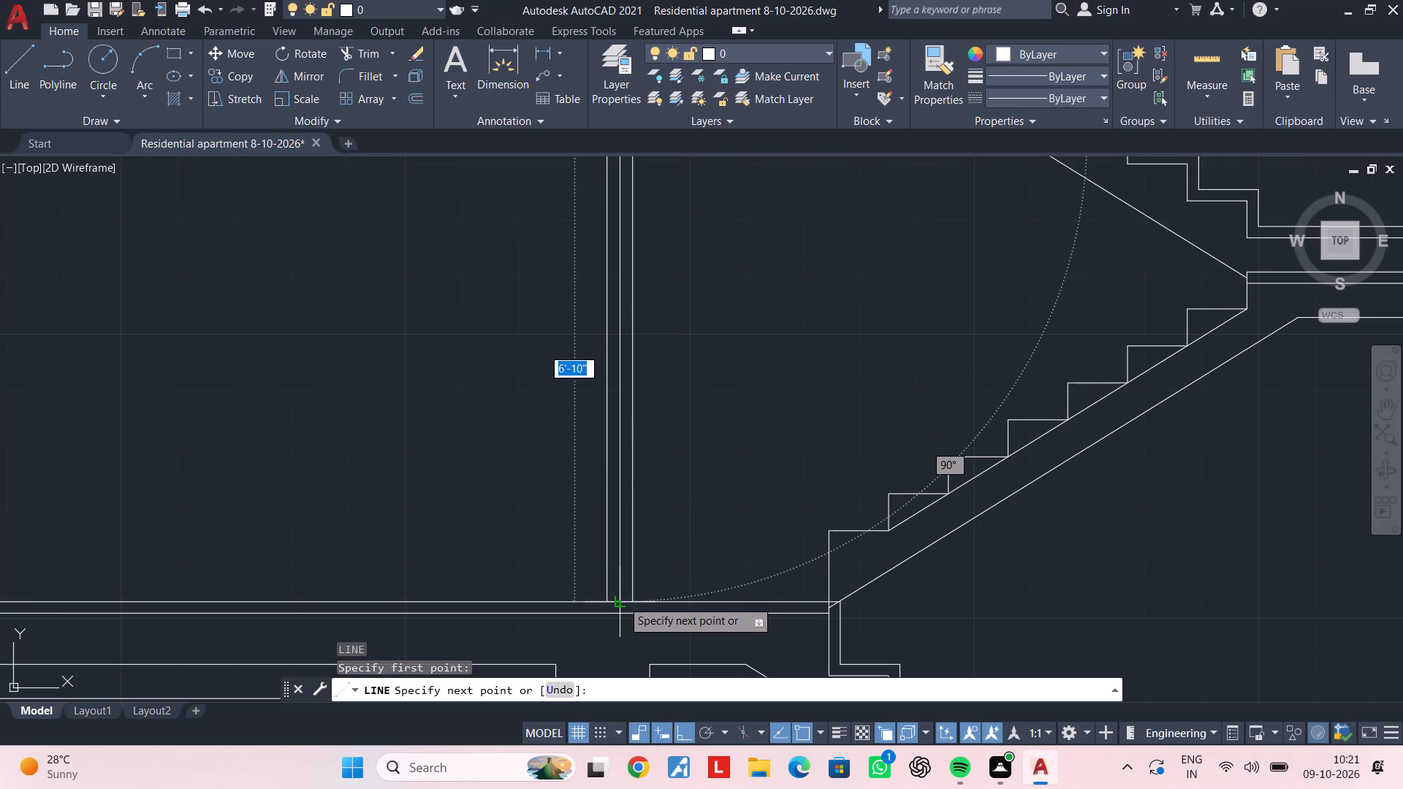
left_click(622, 600)
key("Escape")
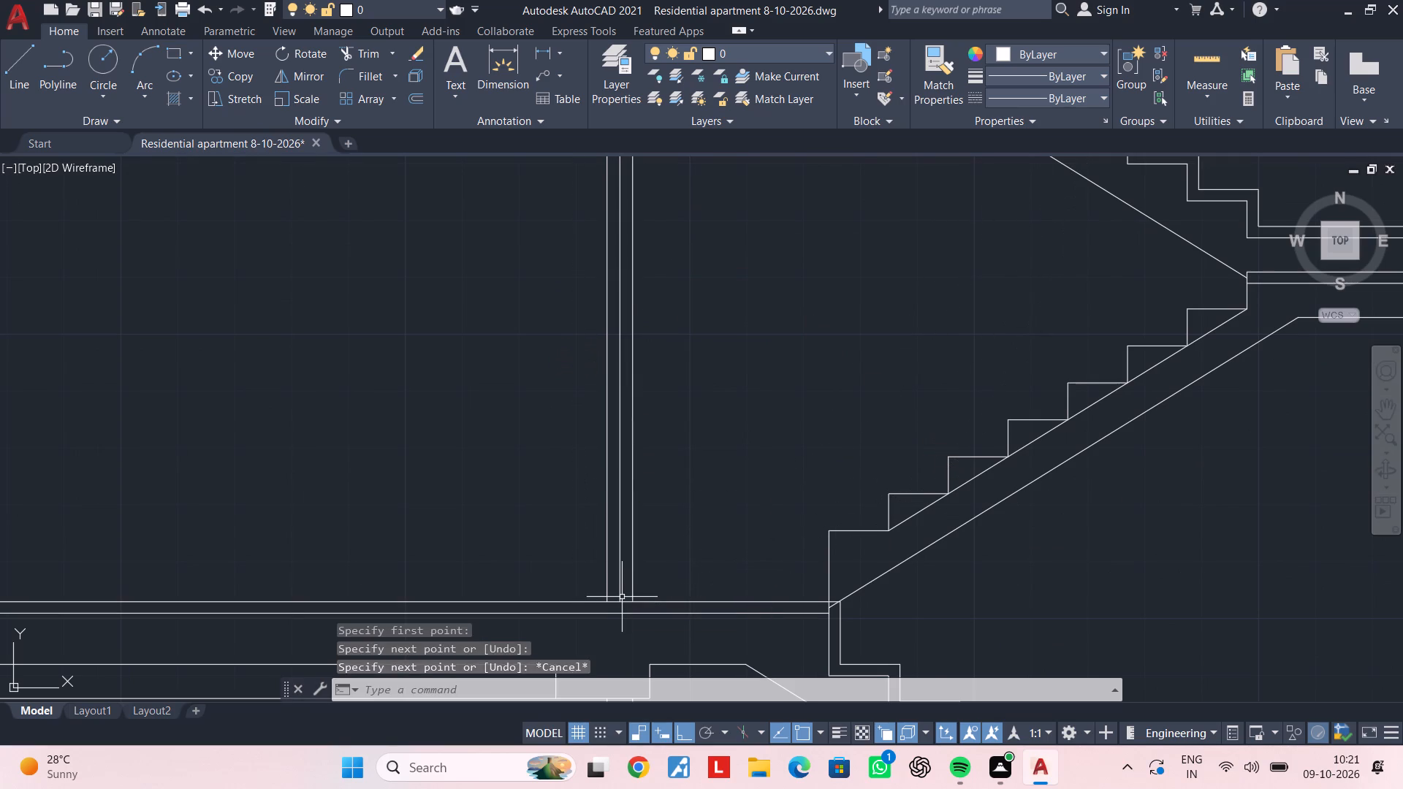
key("Escape")
key("Escape")
key("Escape")
On the second storey below the terrace, offset the beam bottom line 2' downward and trim it to the stair-side wall's faces.
scroll(674, 577, "down", 3)
middle_click_drag(675, 550, 642, 390)
scroll(637, 479, "up", 3)
middle_click_drag(636, 394, 636, 345)
key("Escape")
key("Escape")
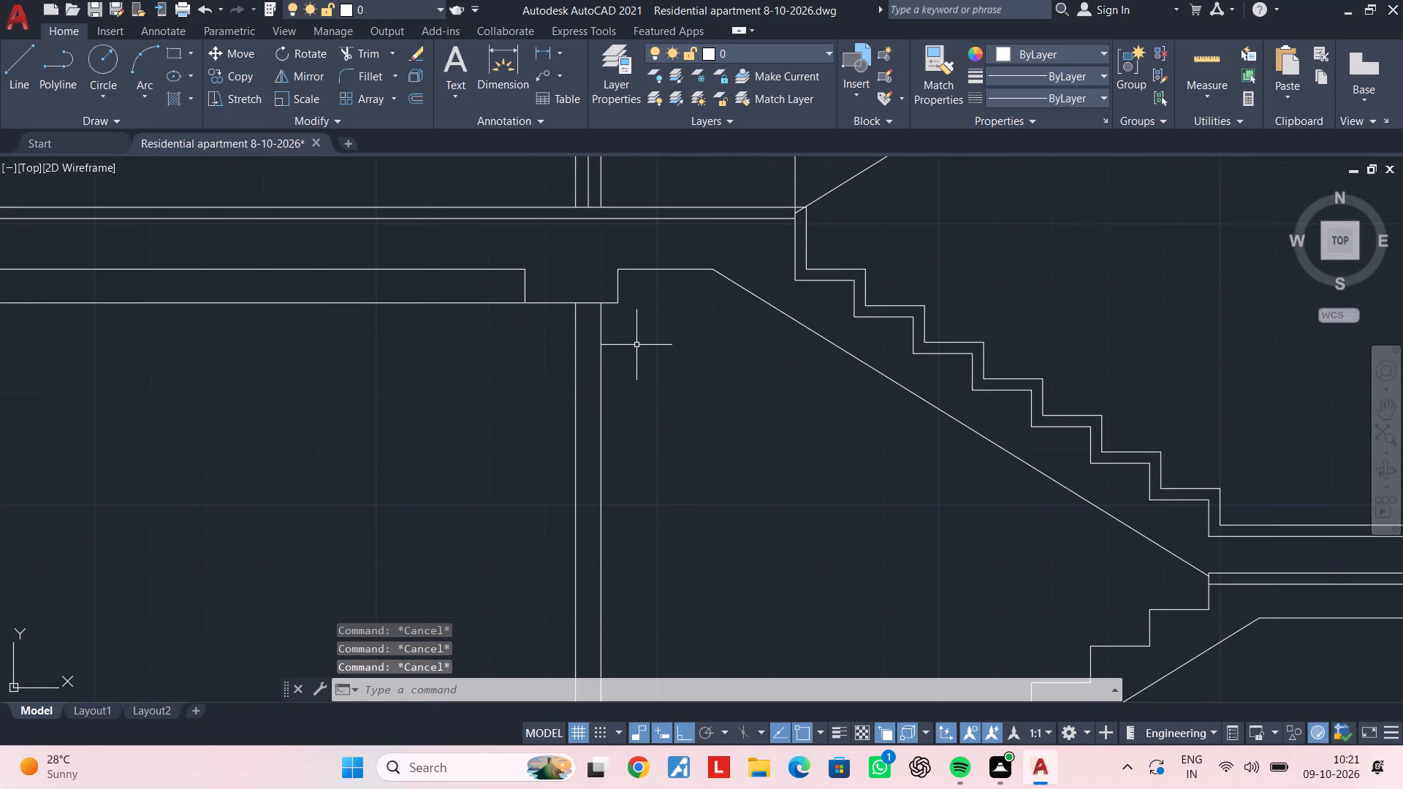
type("of 2'")
key("Return")
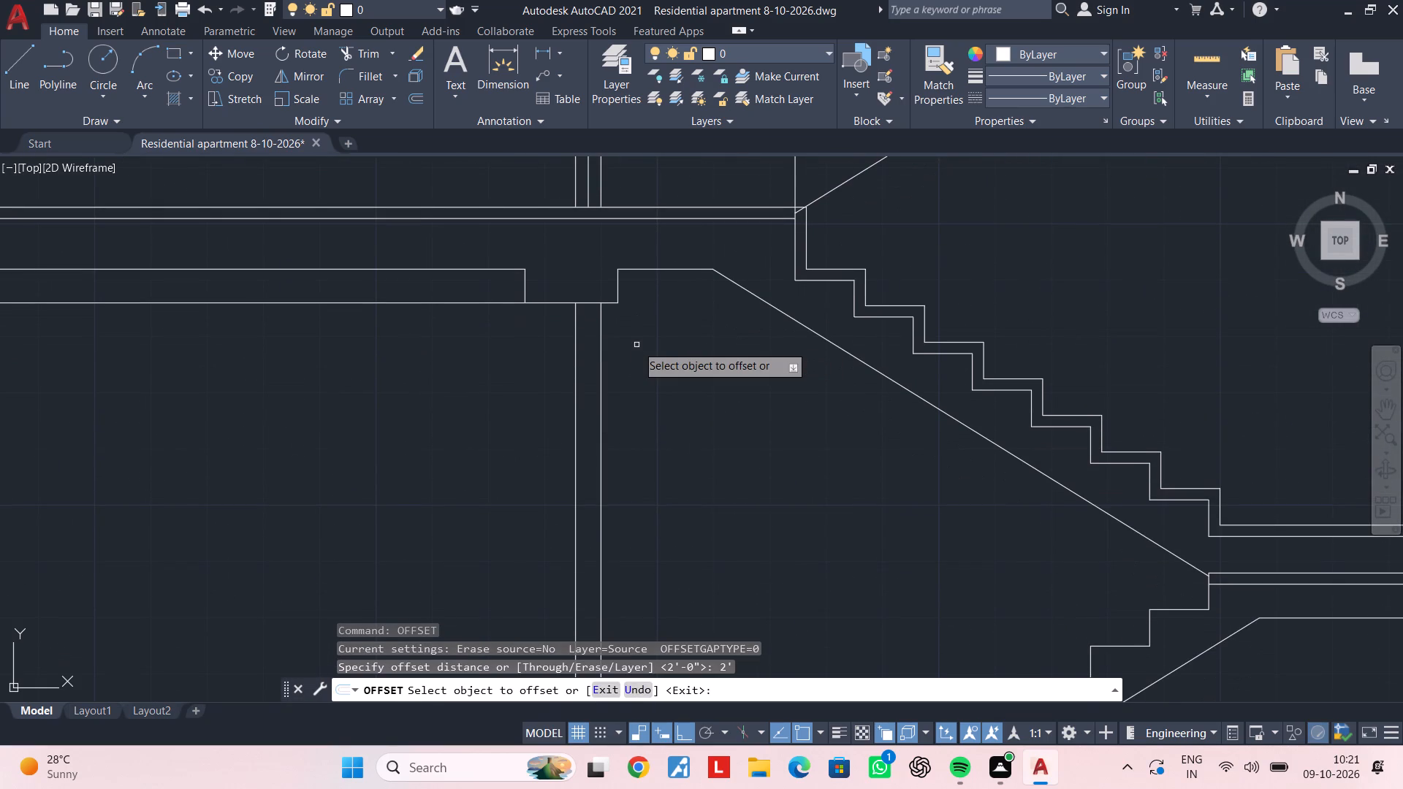
double_click(551, 304)
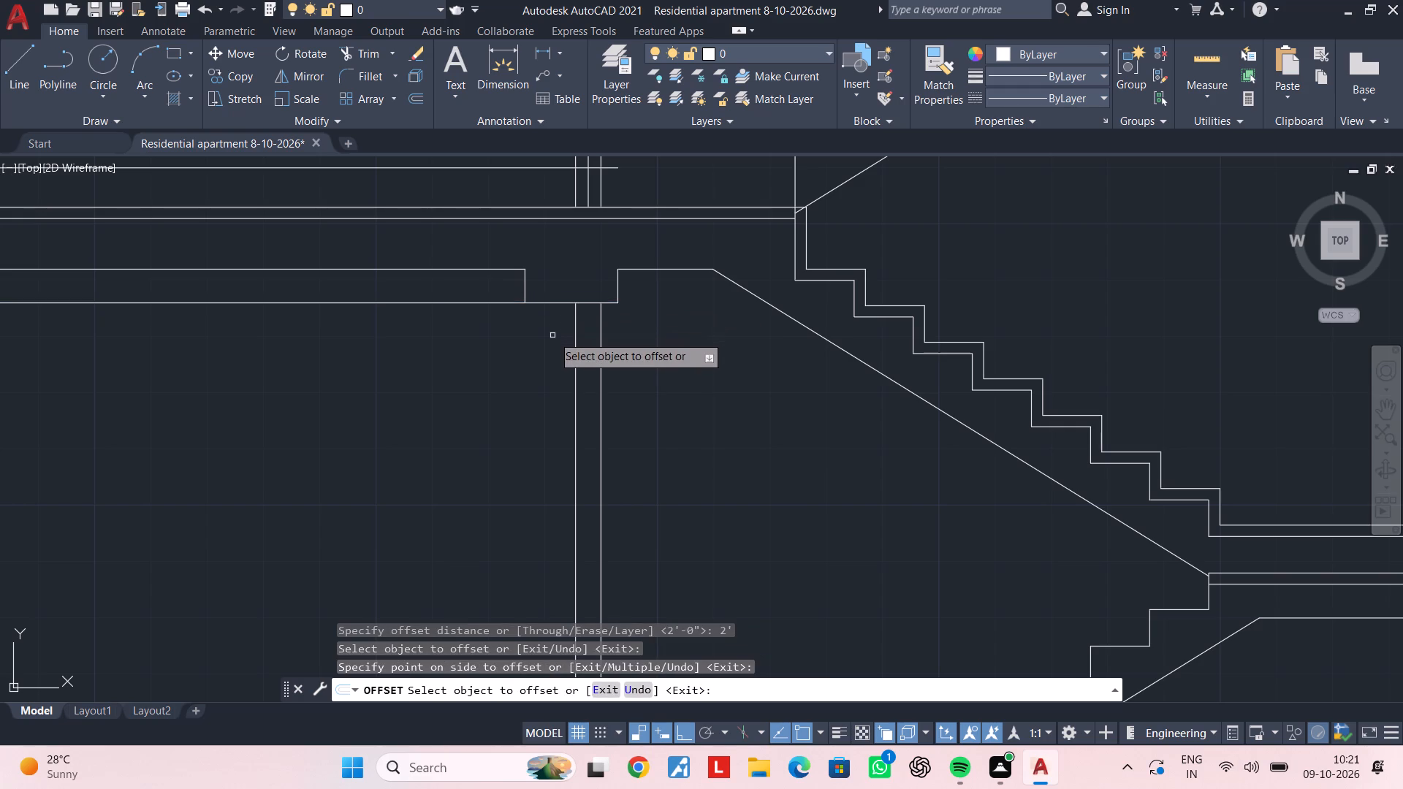
left_click(547, 300)
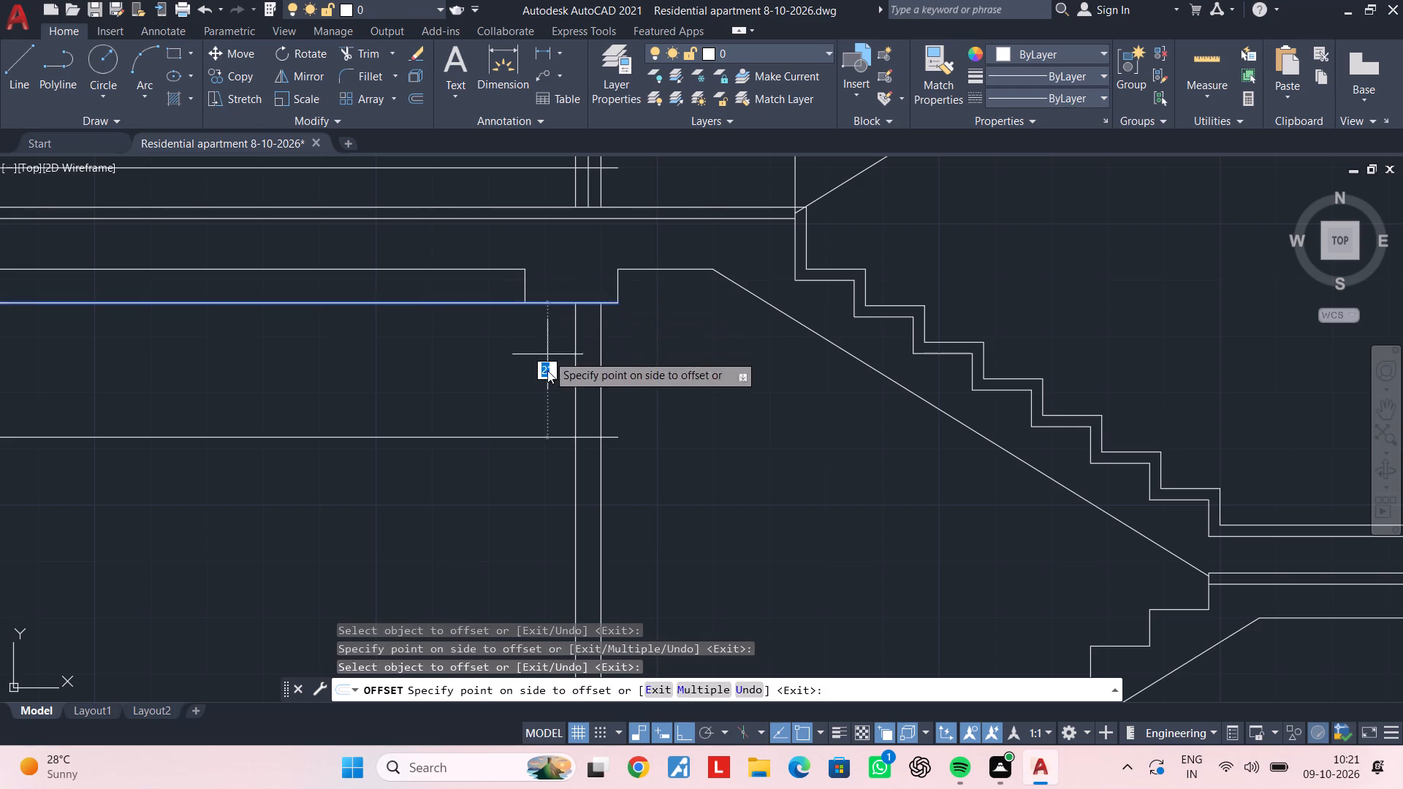
left_click(547, 371)
key("Escape")
key("Escape")
key("t")
type("r")
key("space")
left_click(544, 445)
left_click(526, 400)
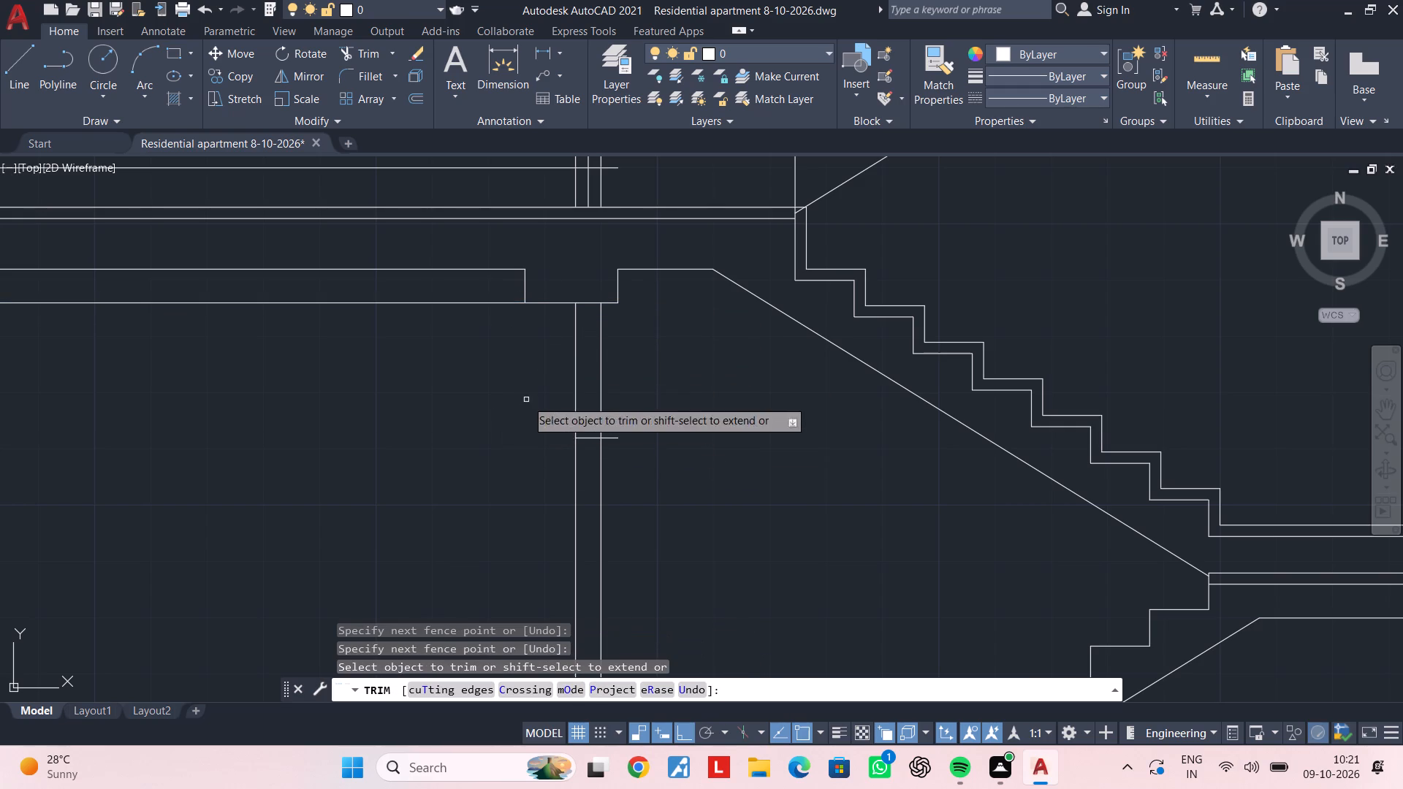
left_click(613, 439)
key("Escape")
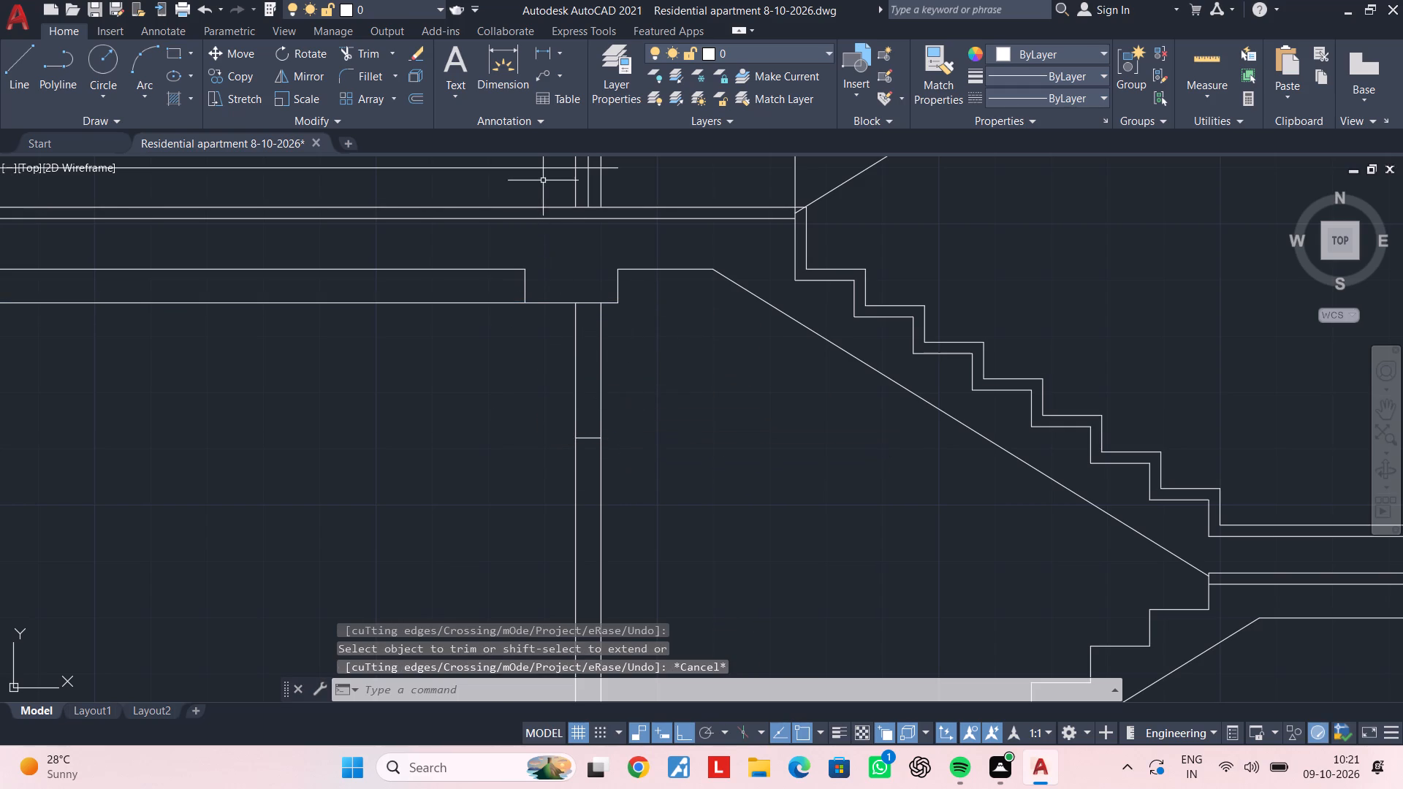
Erase the stray offset line above the floor slab at the stair-side wall.
middle_click_drag(536, 190, 540, 395)
left_click(538, 373)
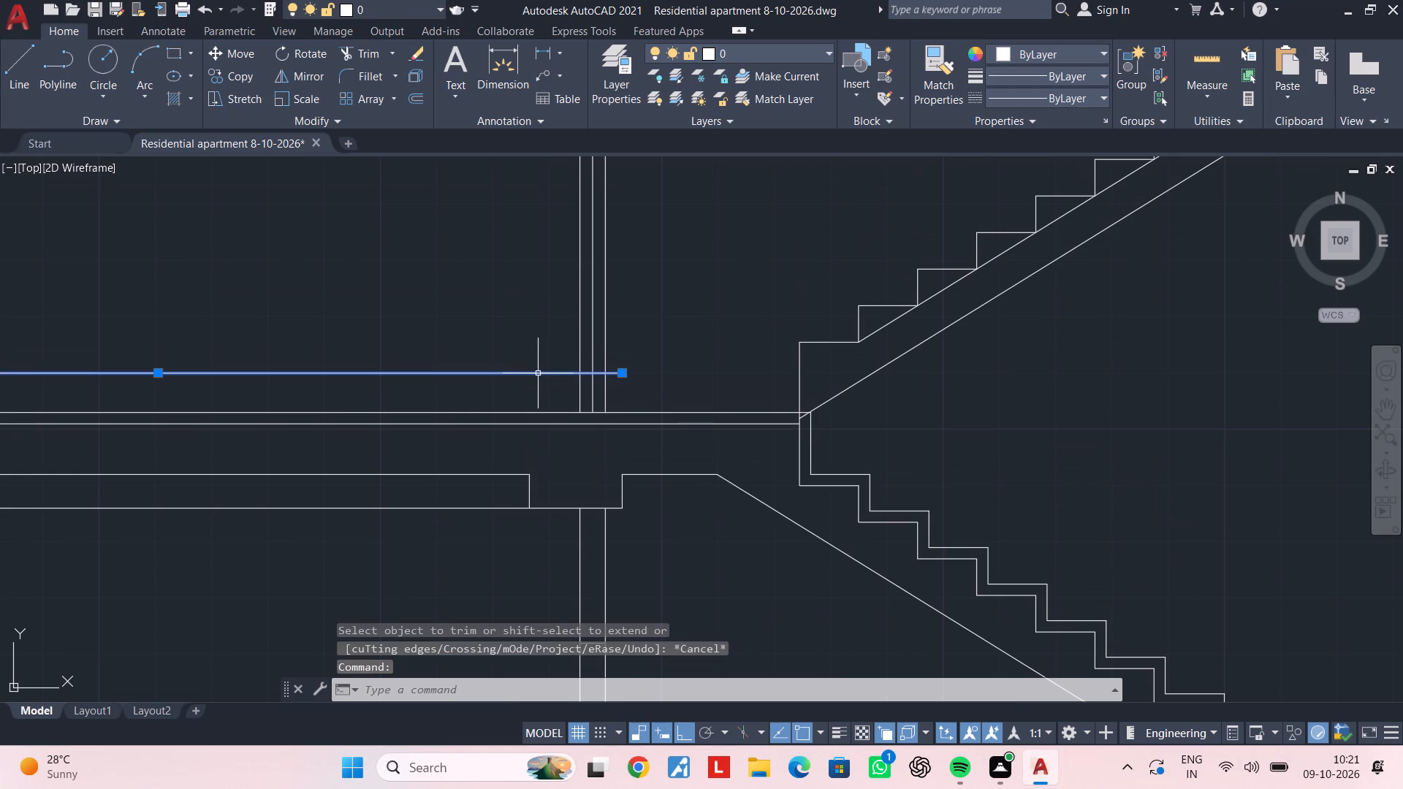
key("Delete")
key("Escape")
key("Escape")
Draw a vertical centre line in the second storey's stair-side wall from the trimmed line's midpoint down to the floor.
scroll(642, 351, "down", 1)
middle_click_drag(720, 482, 702, 378)
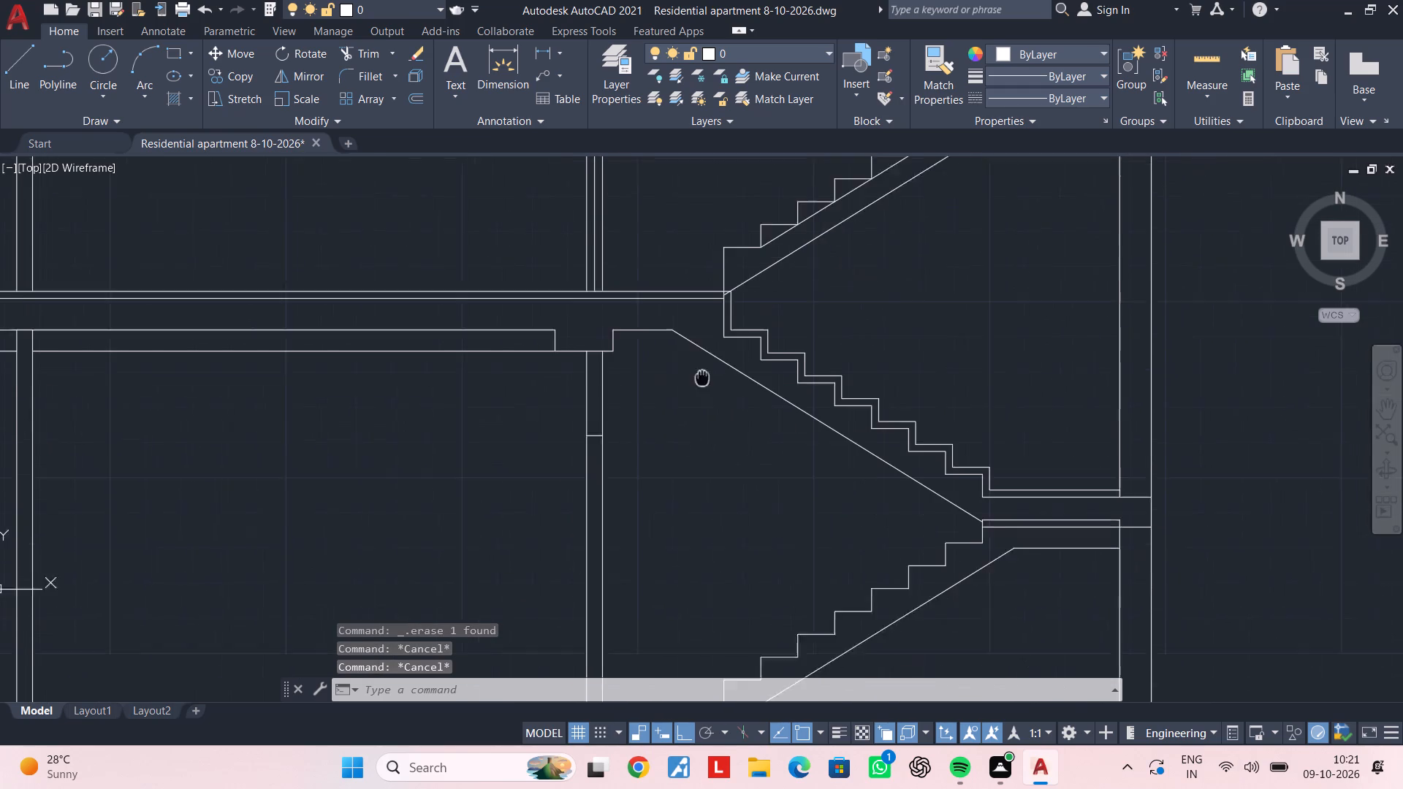
middle_click_drag(702, 378, 699, 362)
key("Escape")
middle_click_drag(615, 417, 620, 366)
key("Escape")
key("Escape")
key("Escape")
key("Escape")
type("l")
key("space")
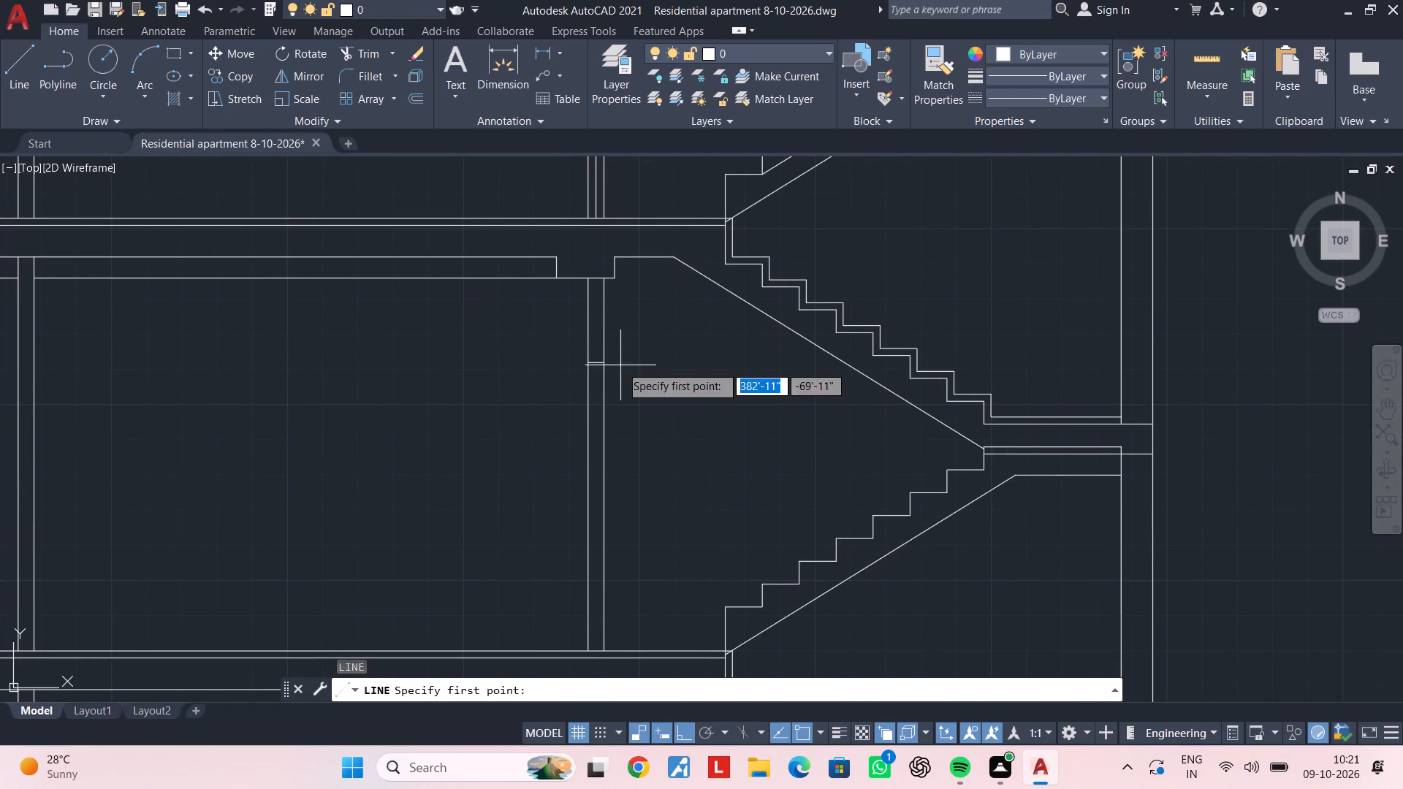
scroll(595, 301, "up", 3)
scroll(594, 479, "down", 3)
middle_click_drag(591, 465, 601, 355)
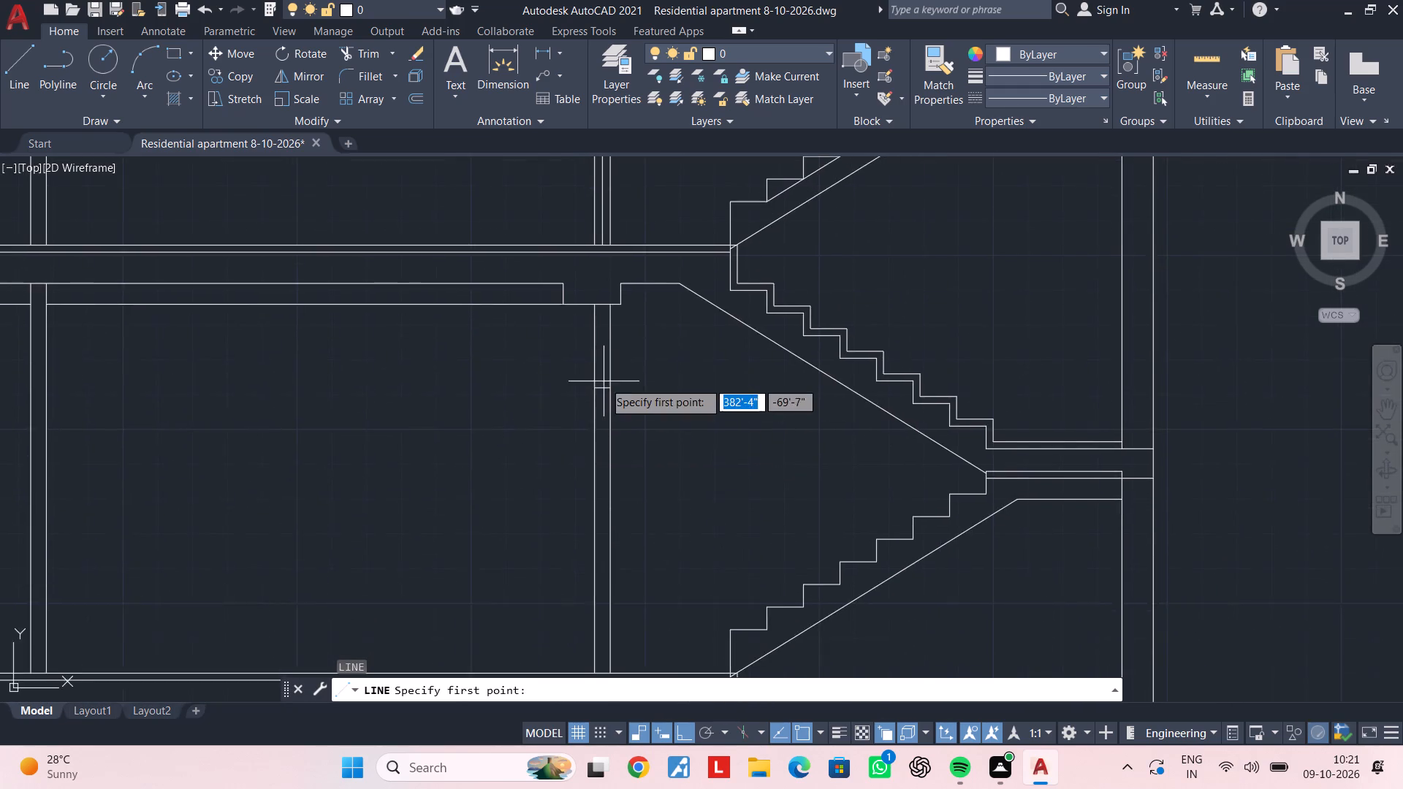
scroll(604, 390, "up", 3)
left_click(584, 379)
scroll(584, 563, "down", 3)
middle_click_drag(584, 563, 581, 320)
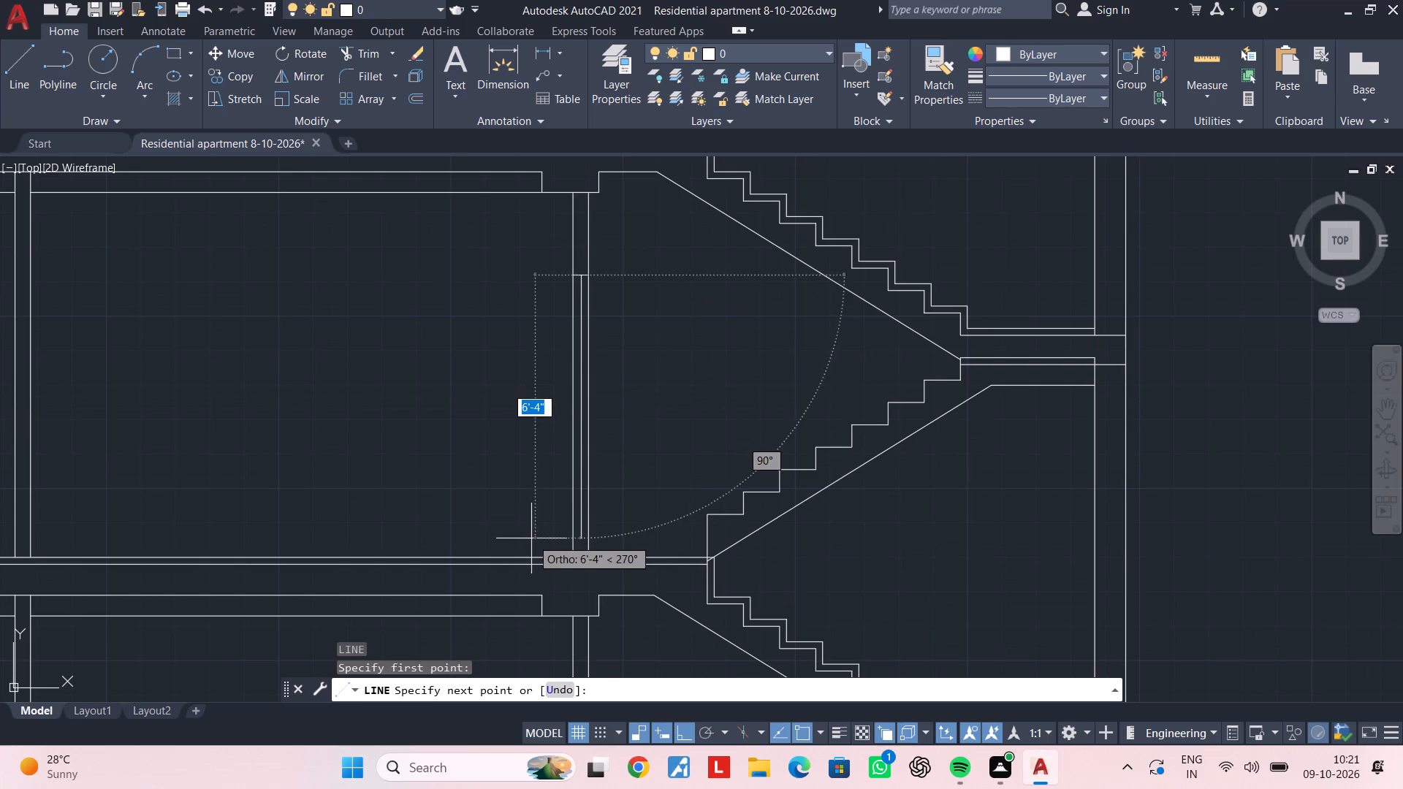
scroll(566, 568, "up", 3)
left_click(617, 527)
key("Escape")
key("Escape")
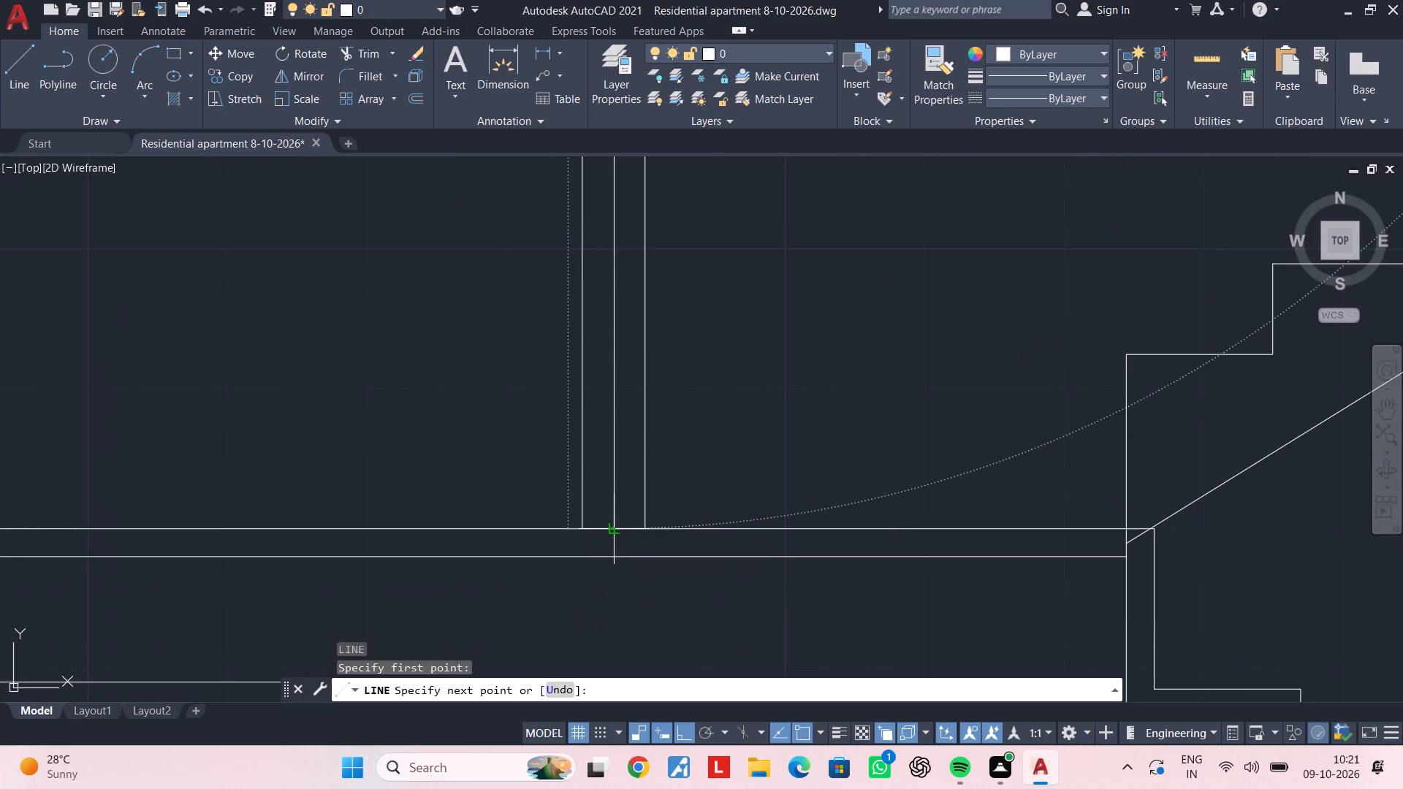
key("Escape")
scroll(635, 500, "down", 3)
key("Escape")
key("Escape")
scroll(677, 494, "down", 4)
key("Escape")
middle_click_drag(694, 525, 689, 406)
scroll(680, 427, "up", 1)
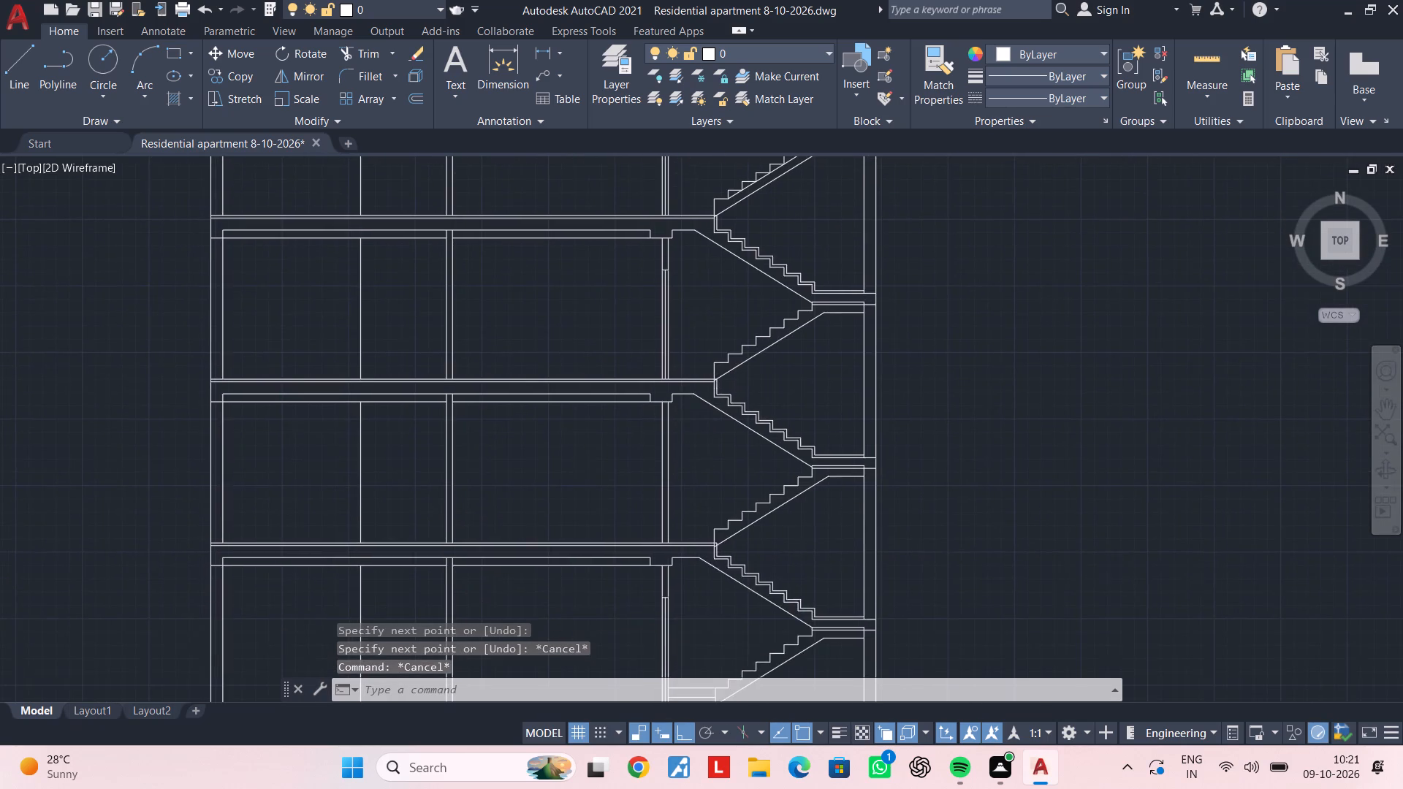
On the third storey below the terrace, offset the beam bottom line 2' downward and trim it to the stair-side wall's faces.
middle_click_drag(680, 431, 675, 368)
key("Escape")
key("Escape")
type("of 2'")
key("Return")
scroll(600, 336, "up", 3)
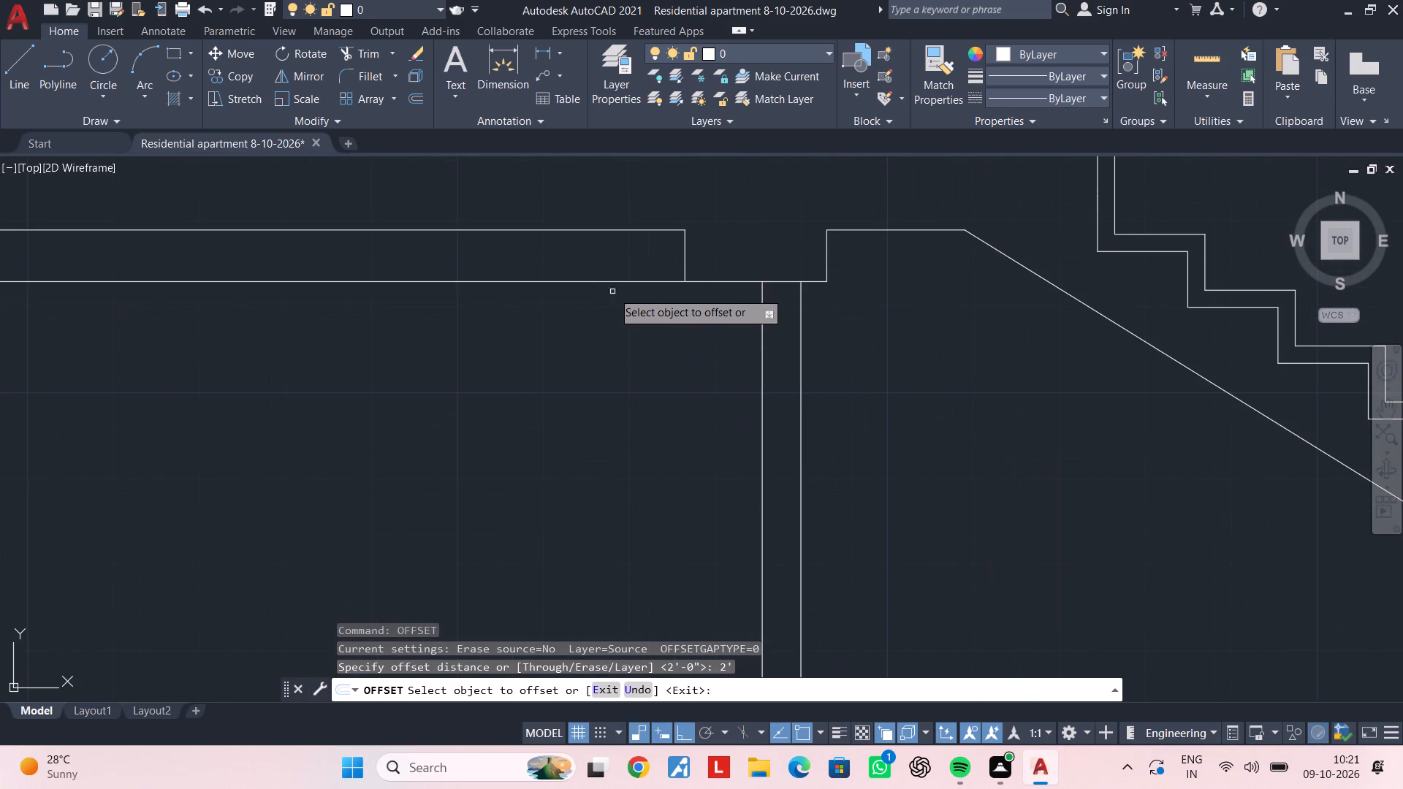
left_click(619, 278)
left_click(629, 282)
left_click(630, 405)
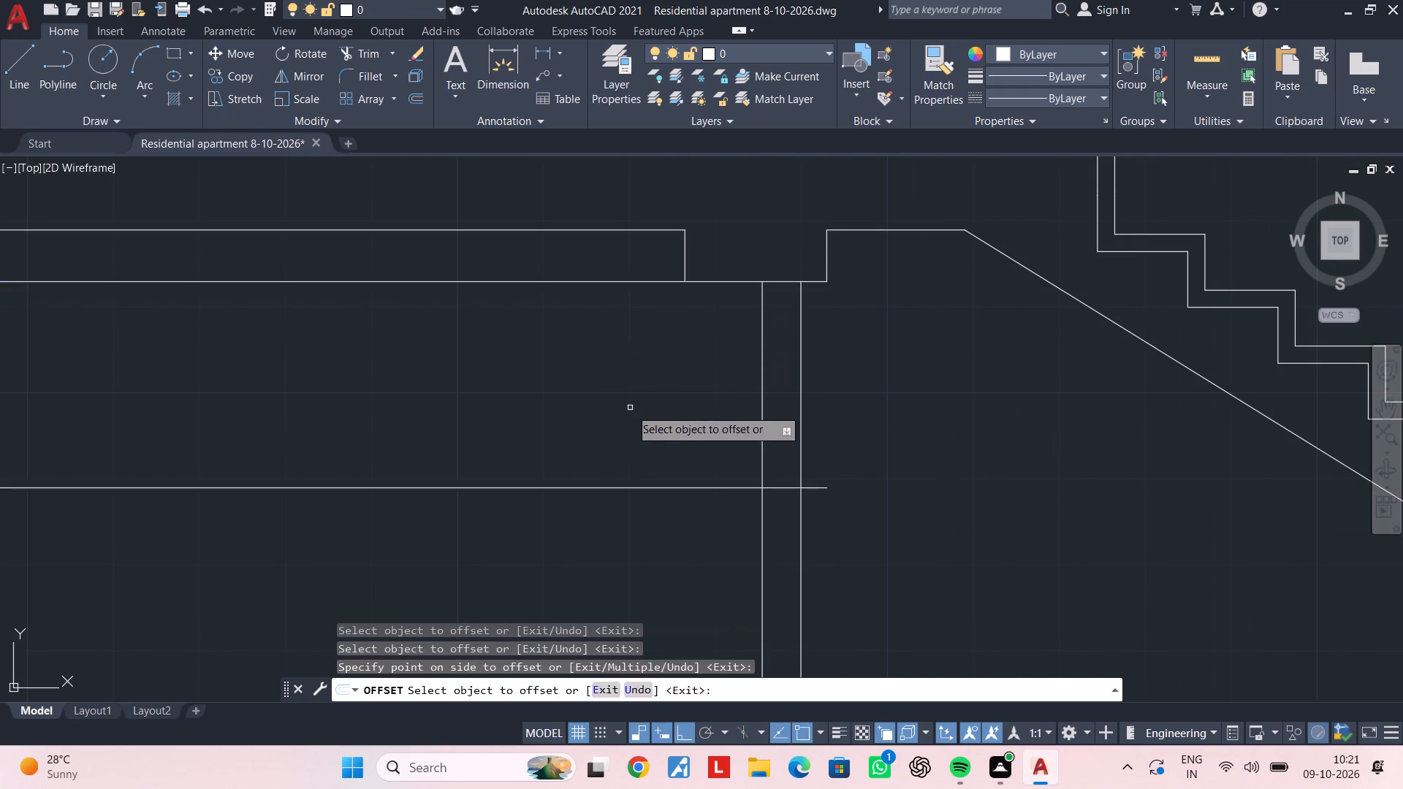
key("Escape")
key("Escape")
key("t")
key("r")
key("space")
left_click_drag(637, 399, 637, 411)
left_click(626, 531)
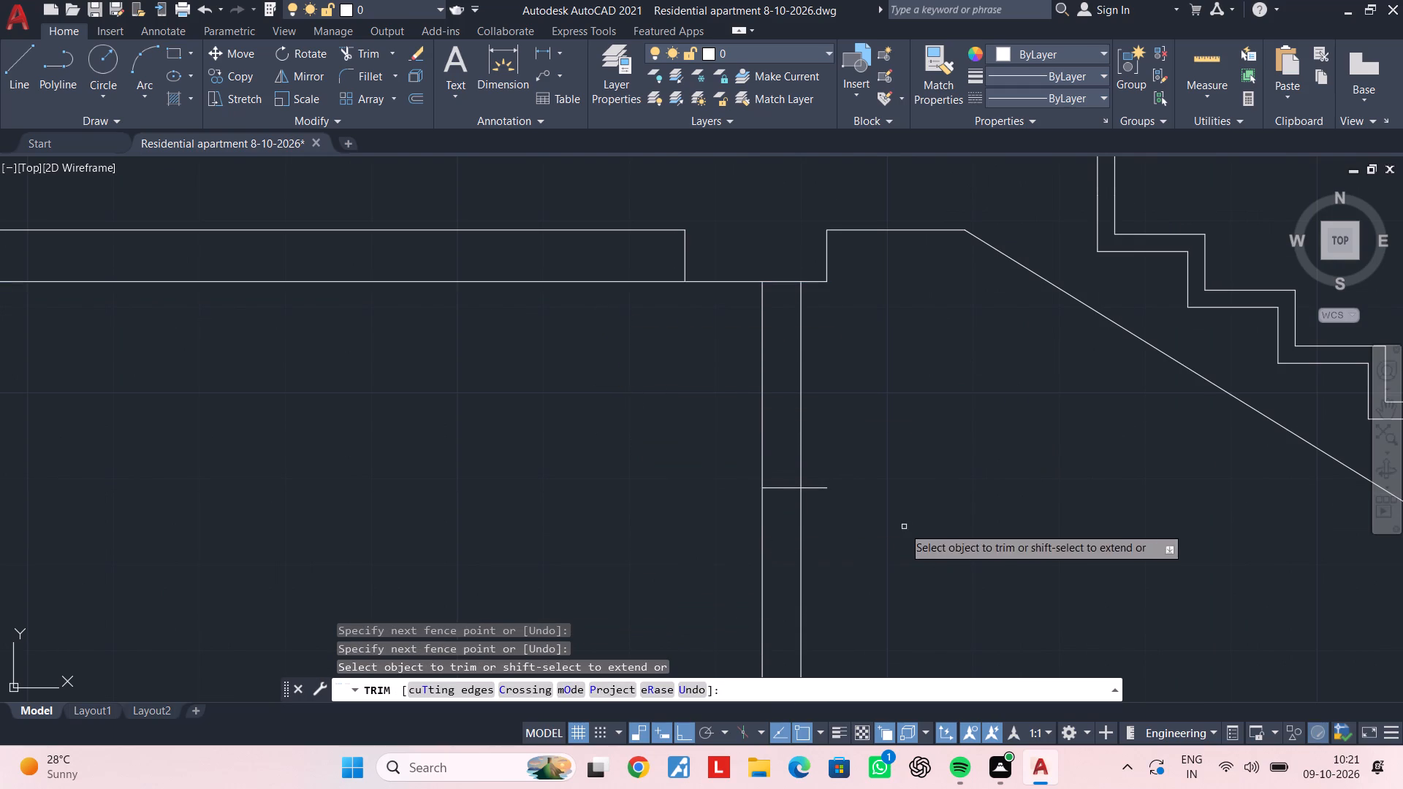
left_click(819, 489)
key("Escape")
key("Escape")
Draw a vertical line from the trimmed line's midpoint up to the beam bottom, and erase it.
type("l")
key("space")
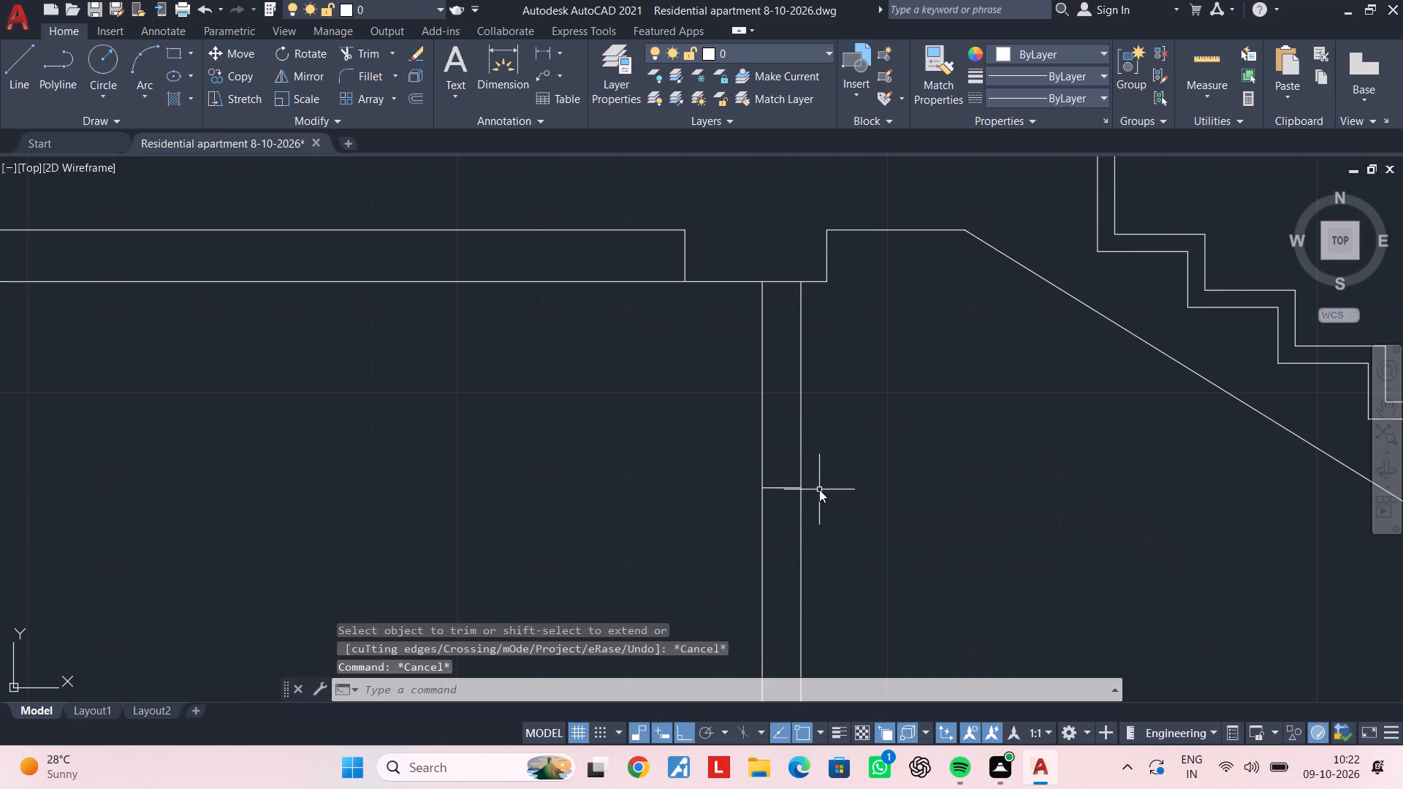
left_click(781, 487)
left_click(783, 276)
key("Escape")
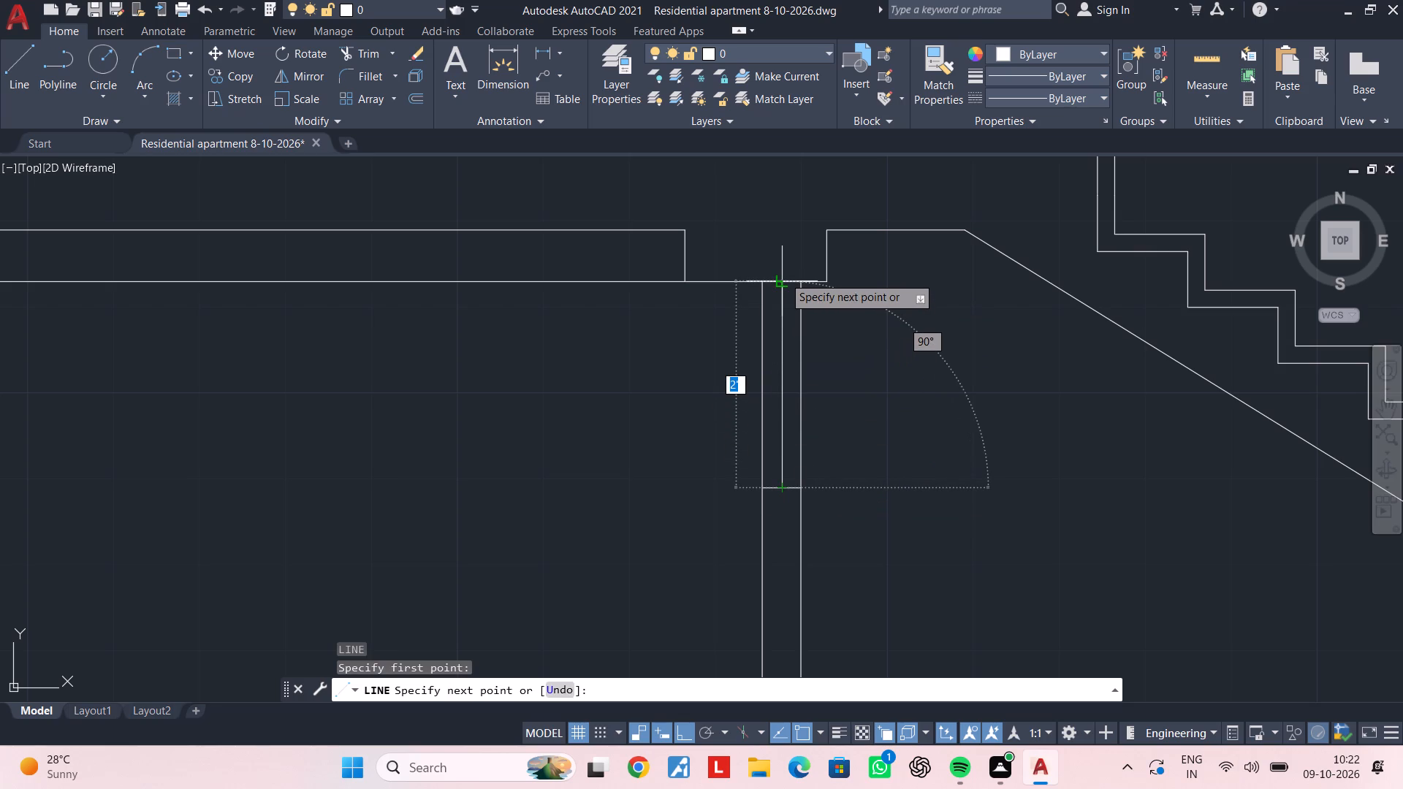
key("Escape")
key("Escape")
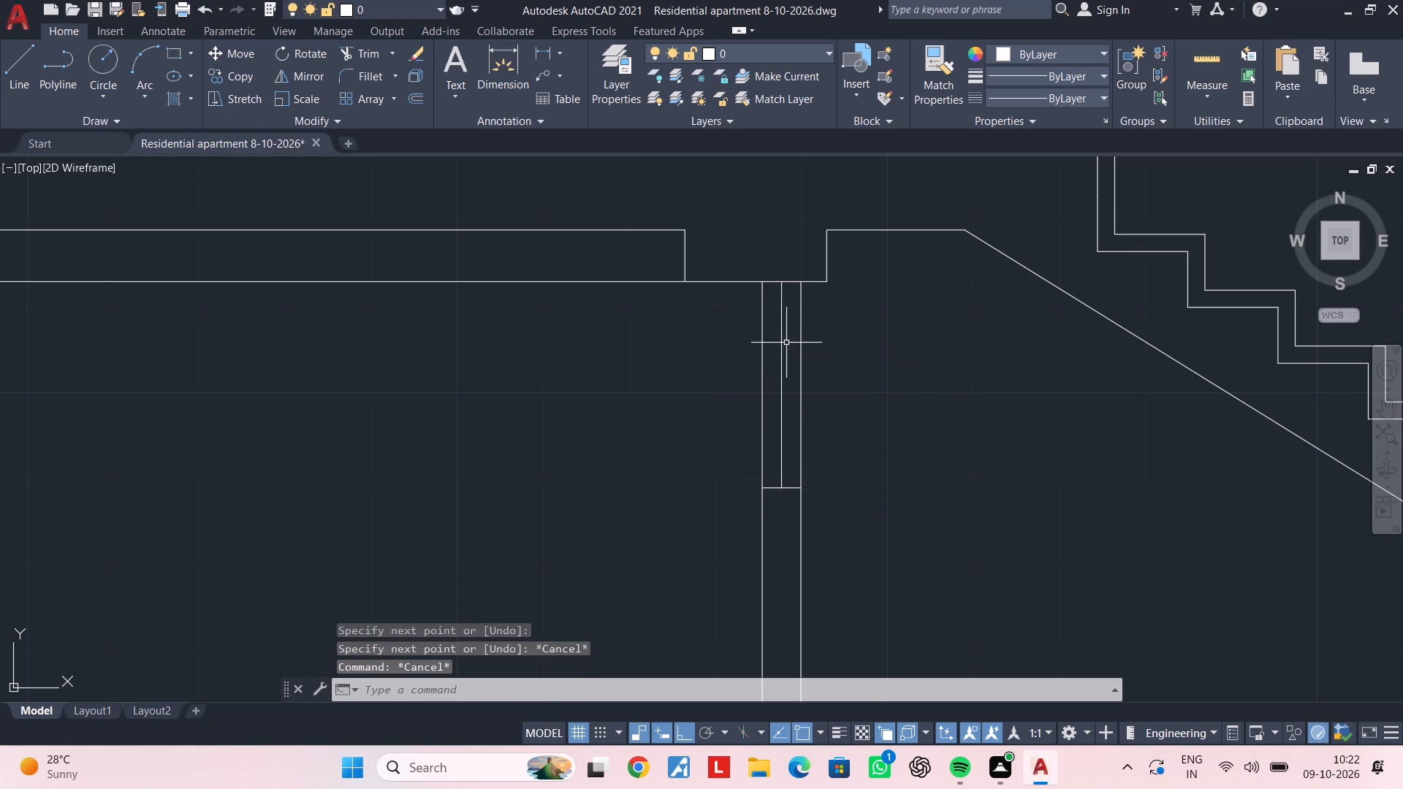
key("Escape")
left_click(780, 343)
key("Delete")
Draw a vertical centre line in the third storey's stair-side wall from the trimmed line's midpoint down to the floor.
scroll(780, 351, "down", 3)
middle_click_drag(786, 365, 785, 268)
key("Escape")
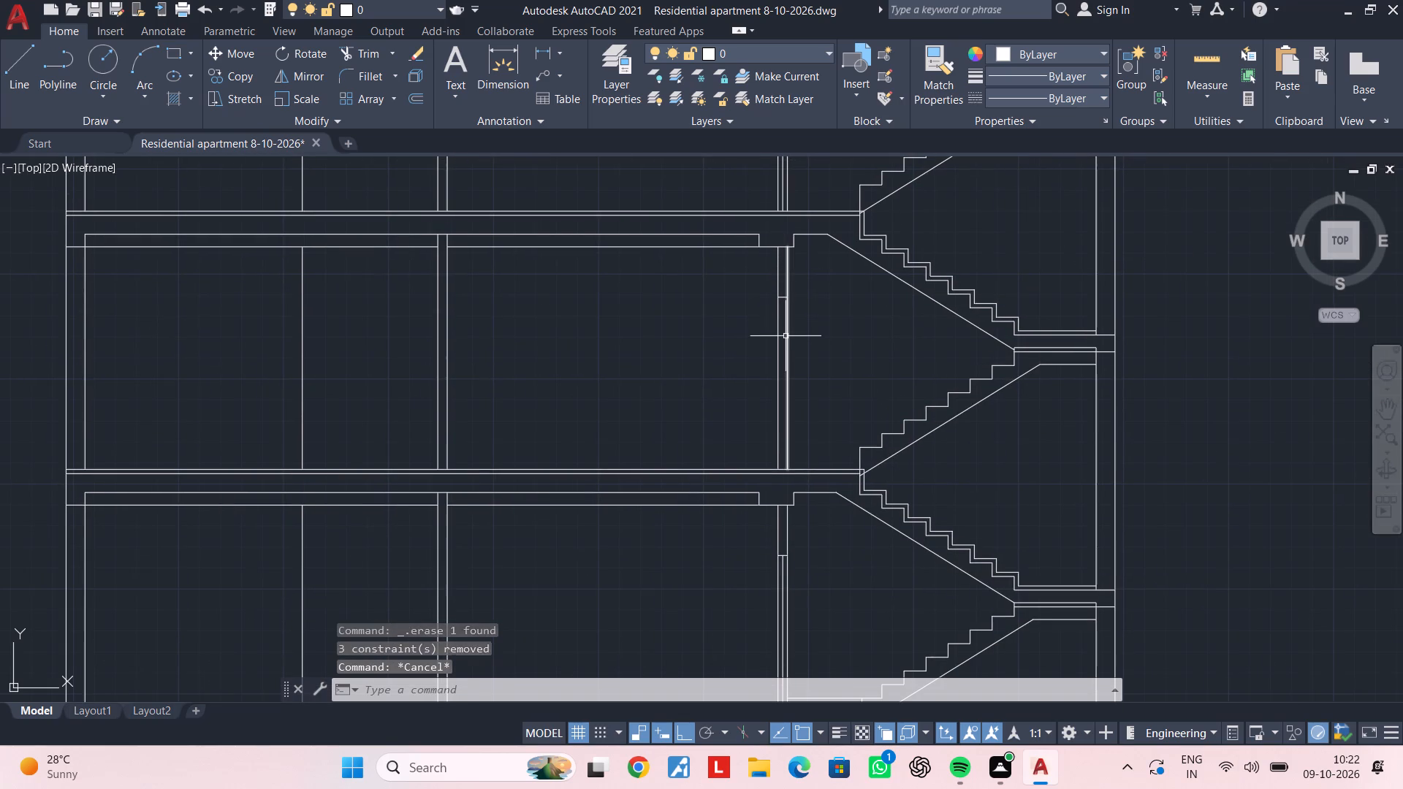
key("Escape")
key("l")
key("space")
scroll(781, 310, "up", 4)
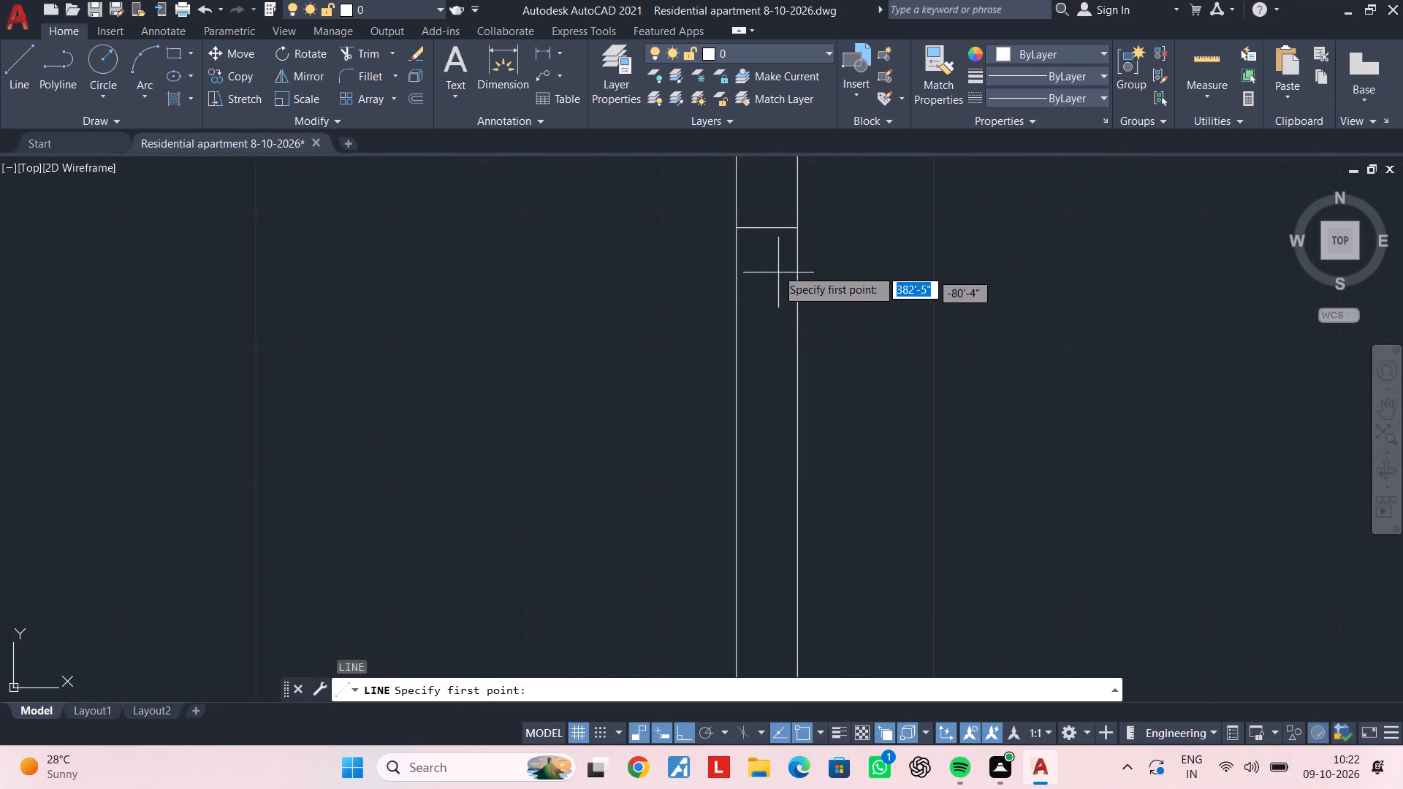
left_click(769, 227)
scroll(768, 440, "down", 3)
middle_click_drag(767, 441, 769, 133)
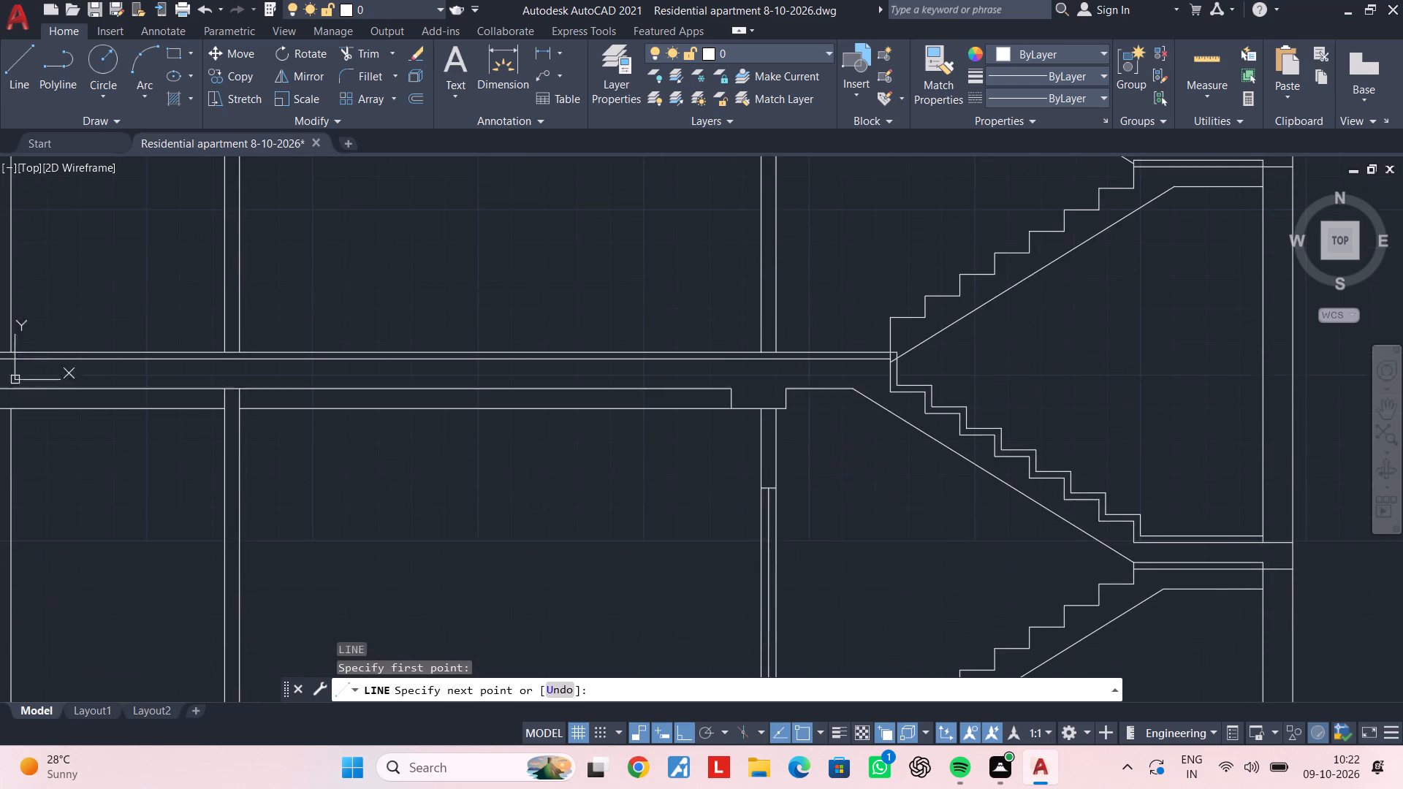
scroll(783, 325, "up", 2)
left_click(743, 392)
key("Escape")
key("Escape")
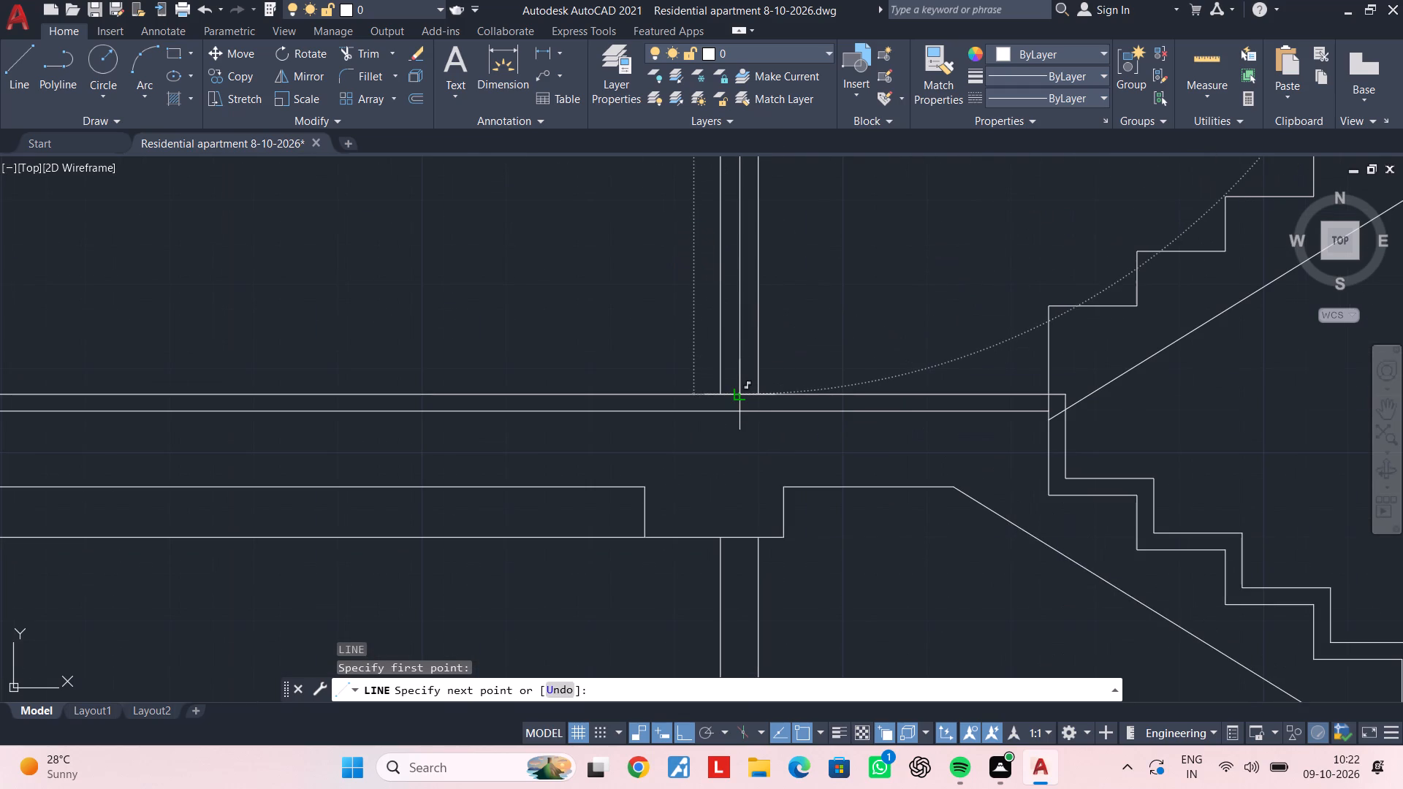
key("Escape")
Check the stair-side wall opening lines and centre lines across the storeys of the section.
scroll(752, 396, "down", 3)
key("Escape")
key("Escape")
scroll(754, 397, "down", 3)
key("Escape")
key("Escape")
scroll(761, 404, "down", 2)
middle_click_drag(761, 404, 760, 370)
key("Escape")
middle_click_drag(772, 332, 757, 457)
scroll(772, 332, "down", 1)
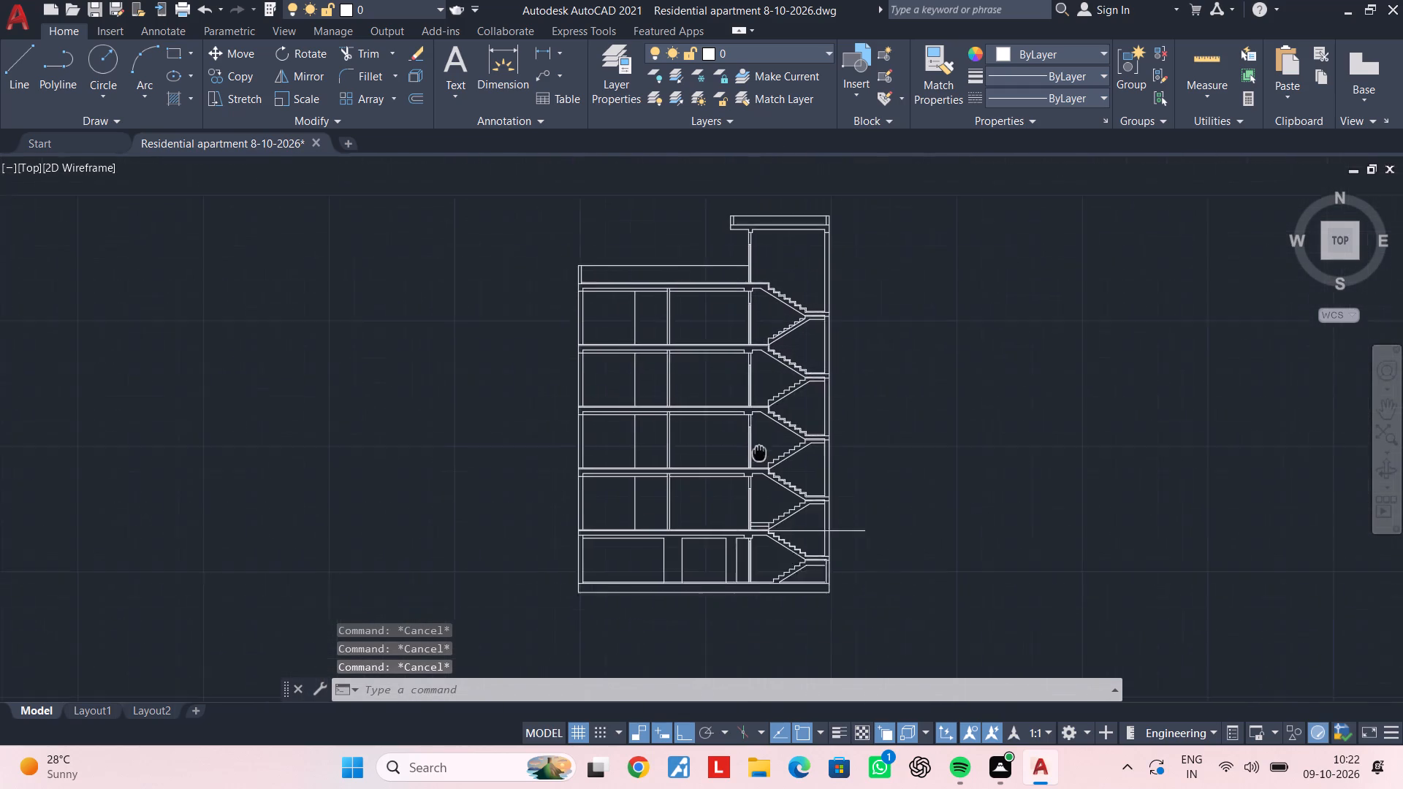
middle_click_drag(757, 457, 750, 492)
key("Escape")
middle_click_drag(766, 389, 767, 430)
key("Escape")
key("ctrl+z")
key("Escape")
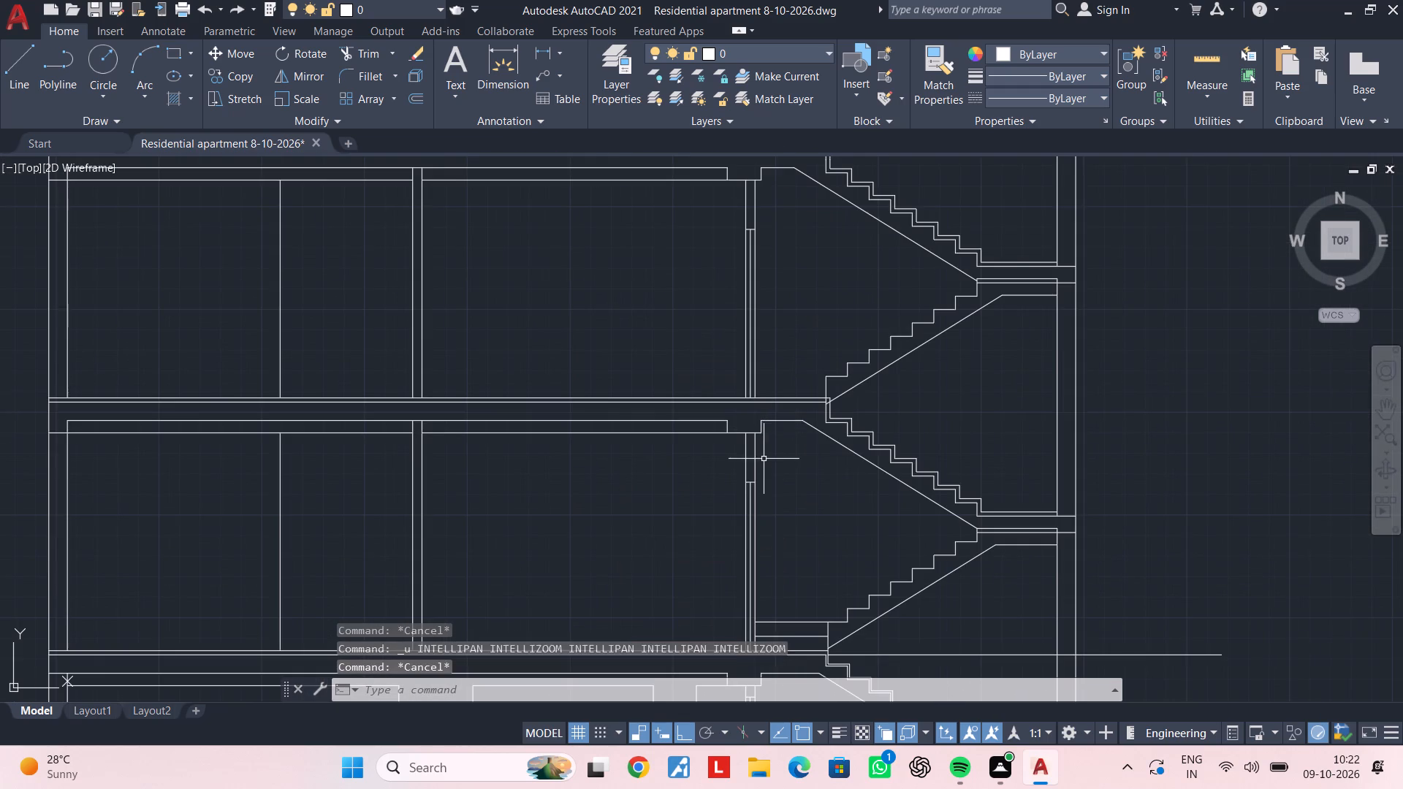
scroll(764, 460, "up", 2)
scroll(764, 460, "down", 3)
middle_click_drag(764, 460, 758, 245)
middle_click_drag(802, 441, 791, 618)
middle_click_drag(780, 431, 773, 532)
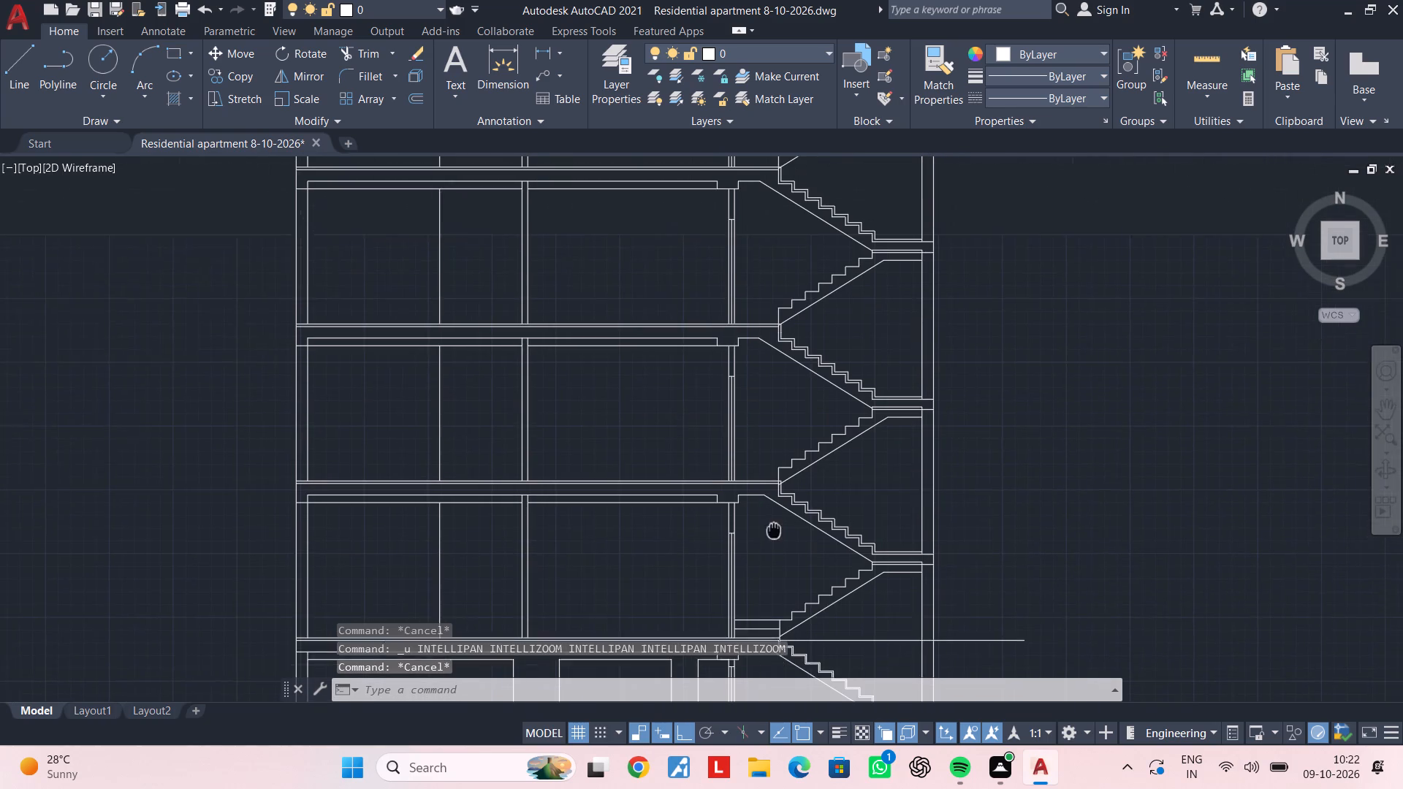
middle_click_drag(773, 532, 772, 535)
Save the drawing.
key("ctrl+s")
key("ctrl+s")
Examine the stair flights, floor landings and stair-side wall storey by storey down to the lowest upper floor.
scroll(745, 411, "up", 1)
middle_click_drag(744, 411, 726, 554)
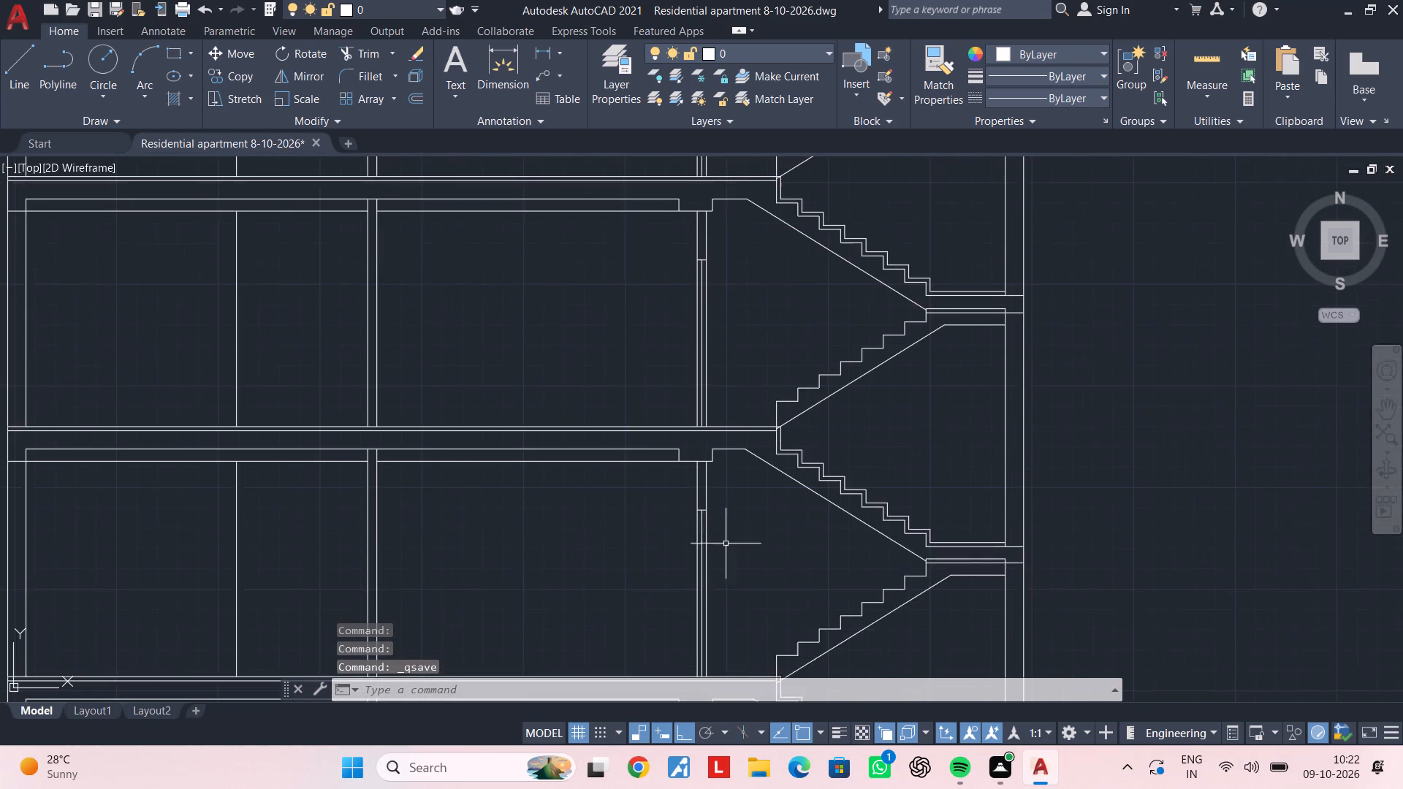
scroll(724, 451, "up", 1)
middle_click_drag(738, 349, 729, 525)
scroll(729, 525, "up", 1)
scroll(730, 508, "down", 2)
middle_click_drag(756, 438, 737, 530)
middle_click_drag(747, 563, 751, 271)
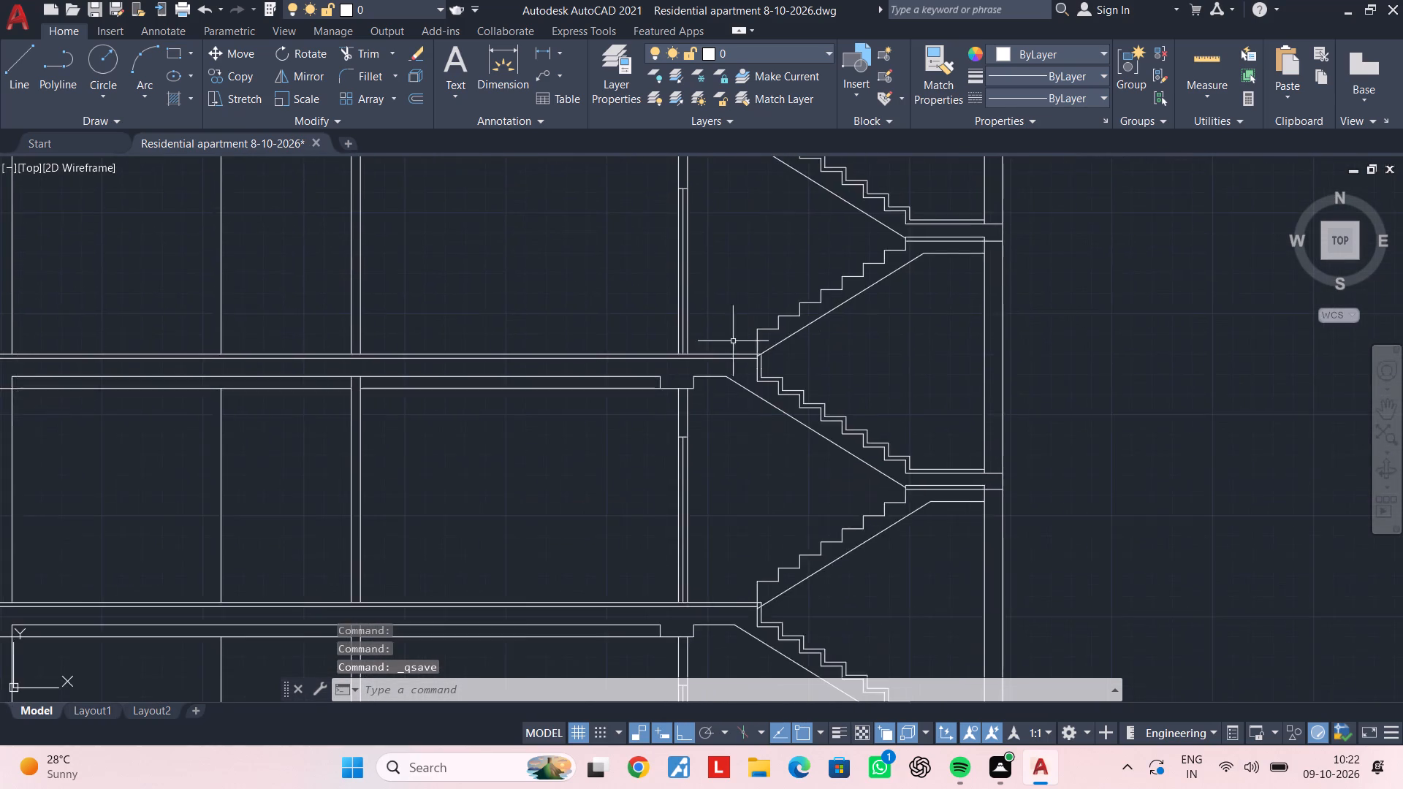
middle_click_drag(738, 424, 749, 251)
middle_click_drag(764, 461, 775, 230)
scroll(748, 410, "up", 2)
middle_click_drag(765, 343, 746, 490)
scroll(746, 493, "up", 1)
scroll(739, 449, "down", 2)
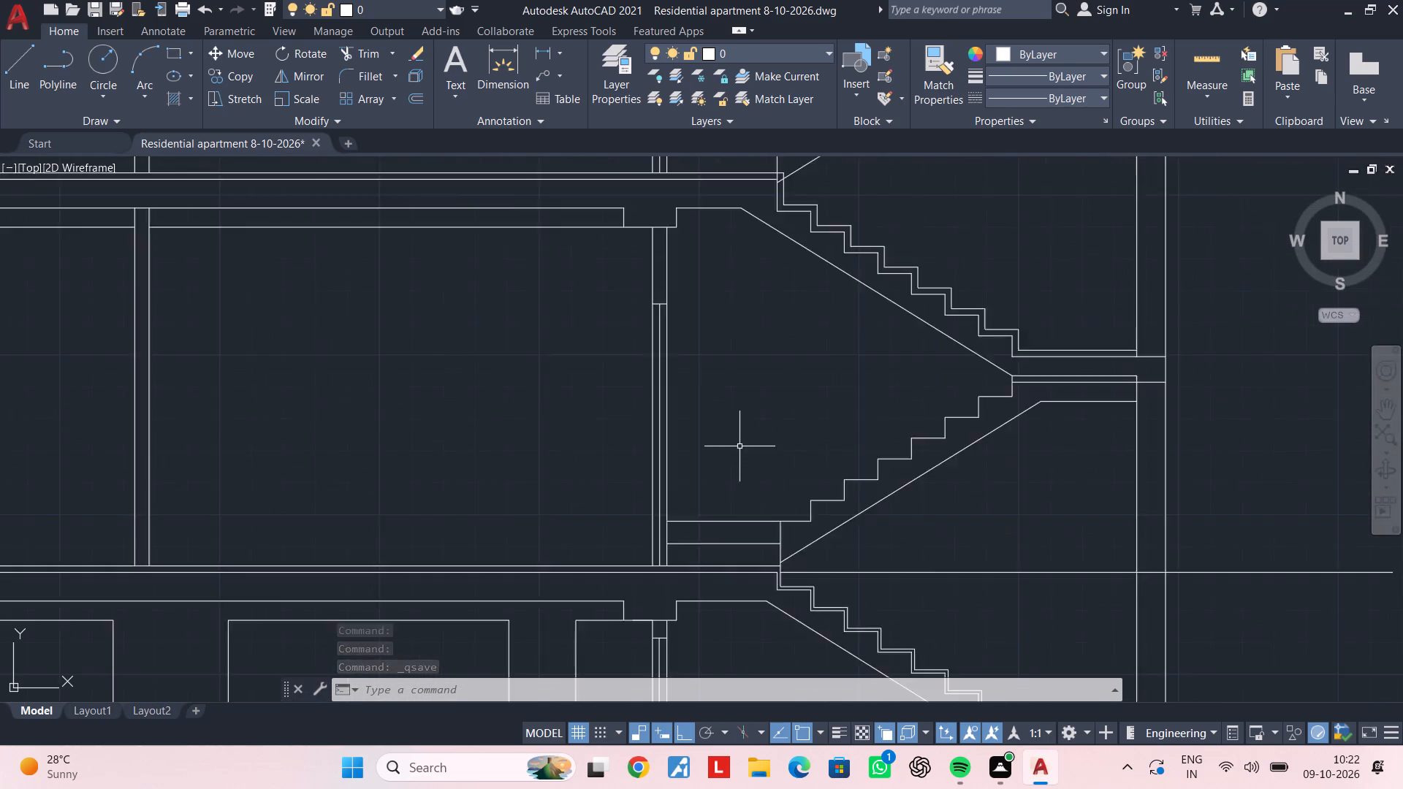
scroll(739, 446, "down", 1)
middle_click_drag(742, 446, 737, 609)
scroll(737, 557, "up", 1)
middle_click_drag(729, 309, 718, 394)
scroll(717, 408, "up", 2)
scroll(717, 340, "down", 3)
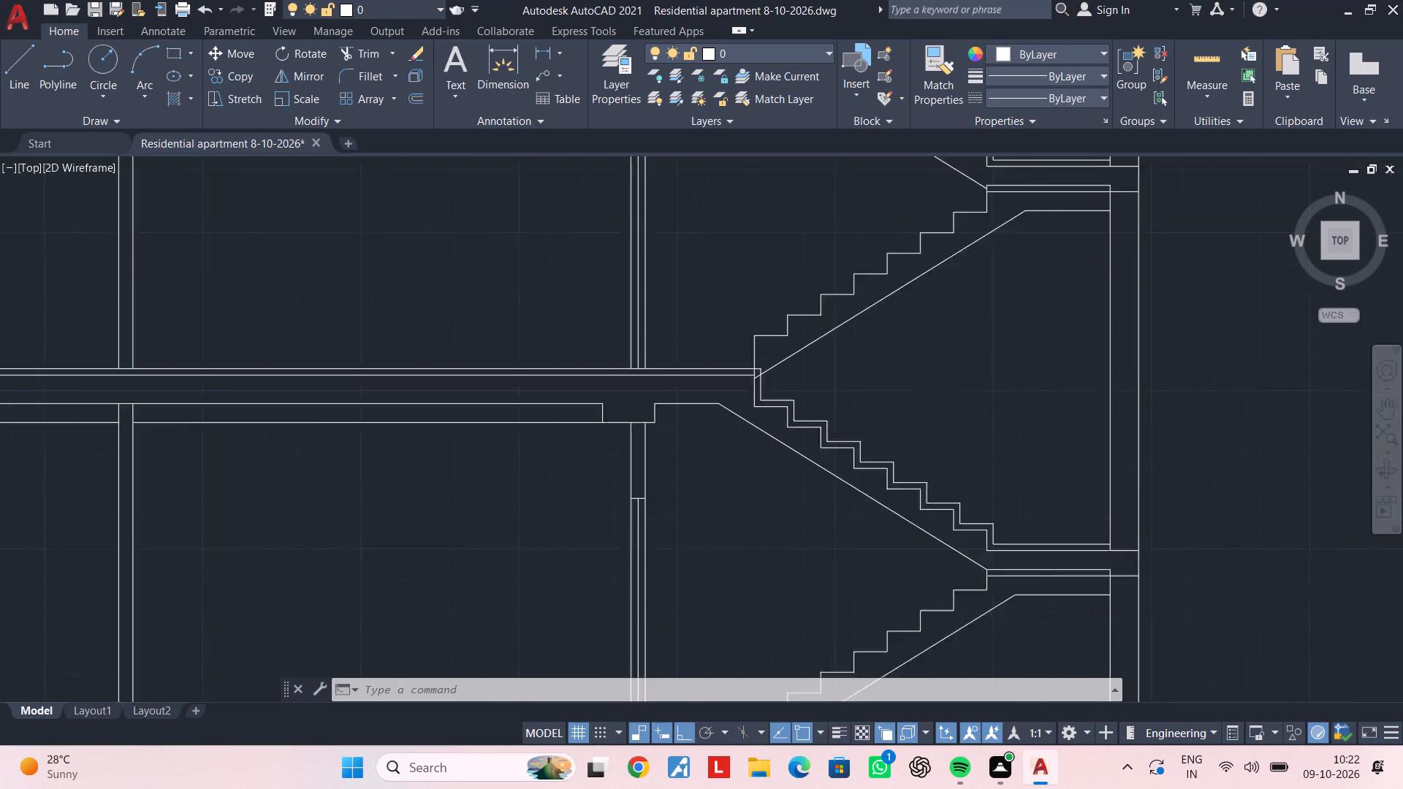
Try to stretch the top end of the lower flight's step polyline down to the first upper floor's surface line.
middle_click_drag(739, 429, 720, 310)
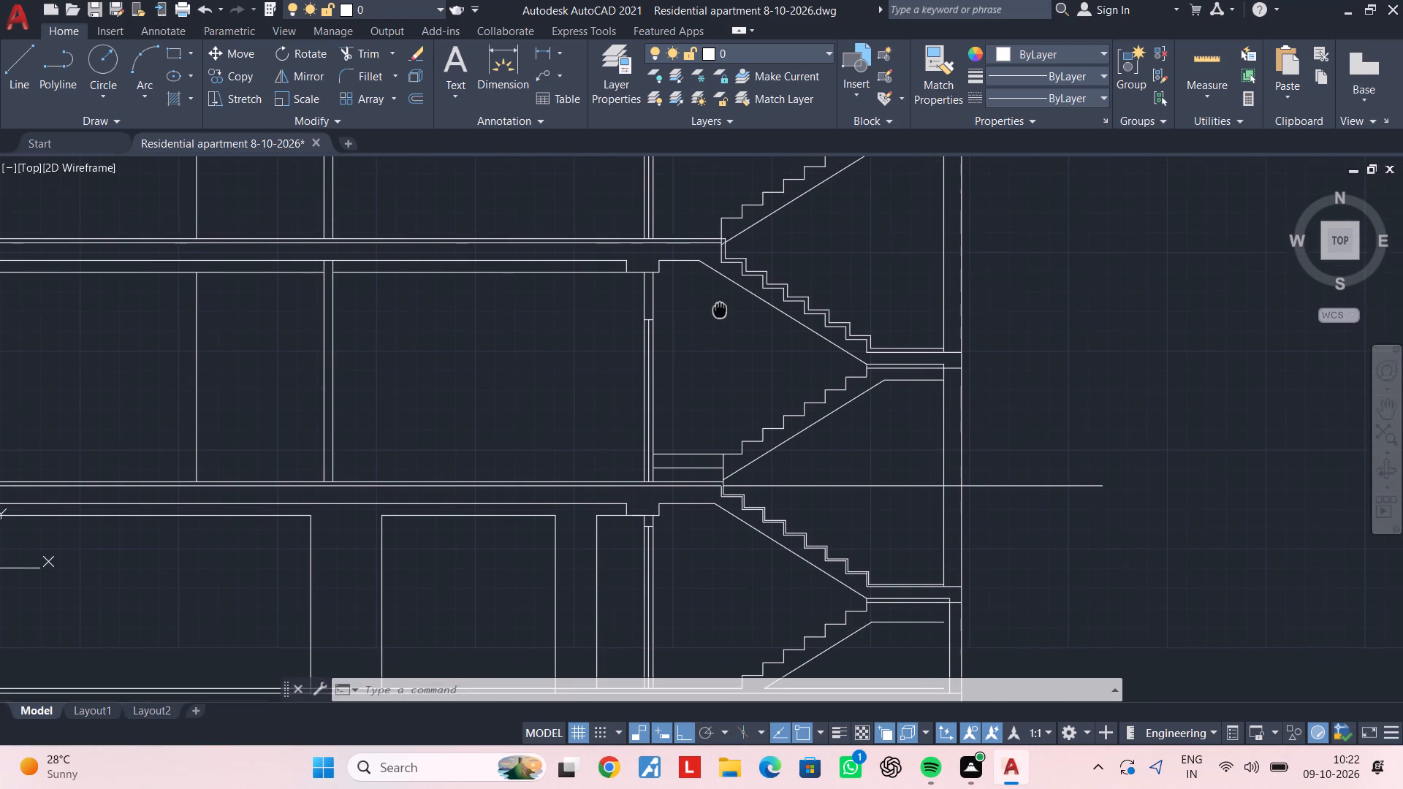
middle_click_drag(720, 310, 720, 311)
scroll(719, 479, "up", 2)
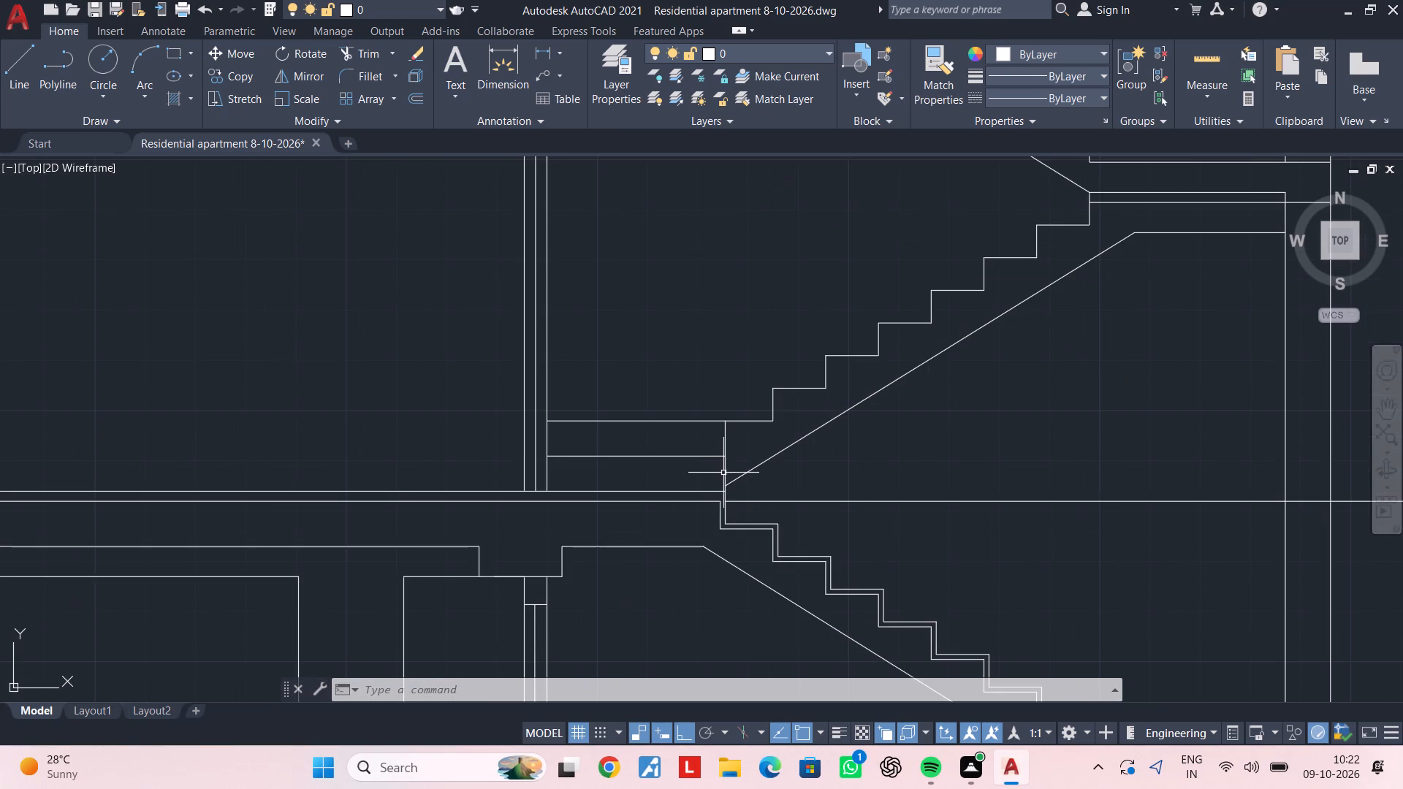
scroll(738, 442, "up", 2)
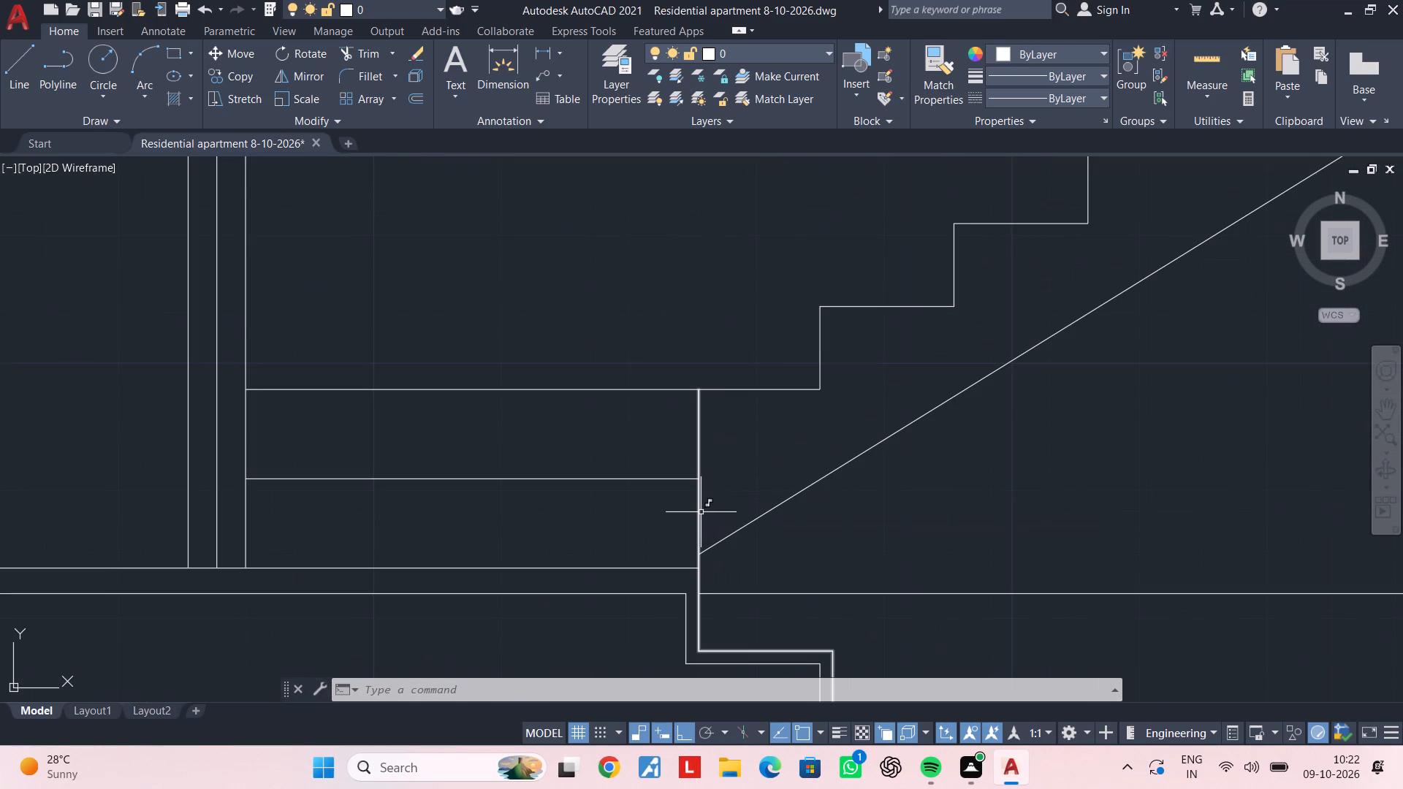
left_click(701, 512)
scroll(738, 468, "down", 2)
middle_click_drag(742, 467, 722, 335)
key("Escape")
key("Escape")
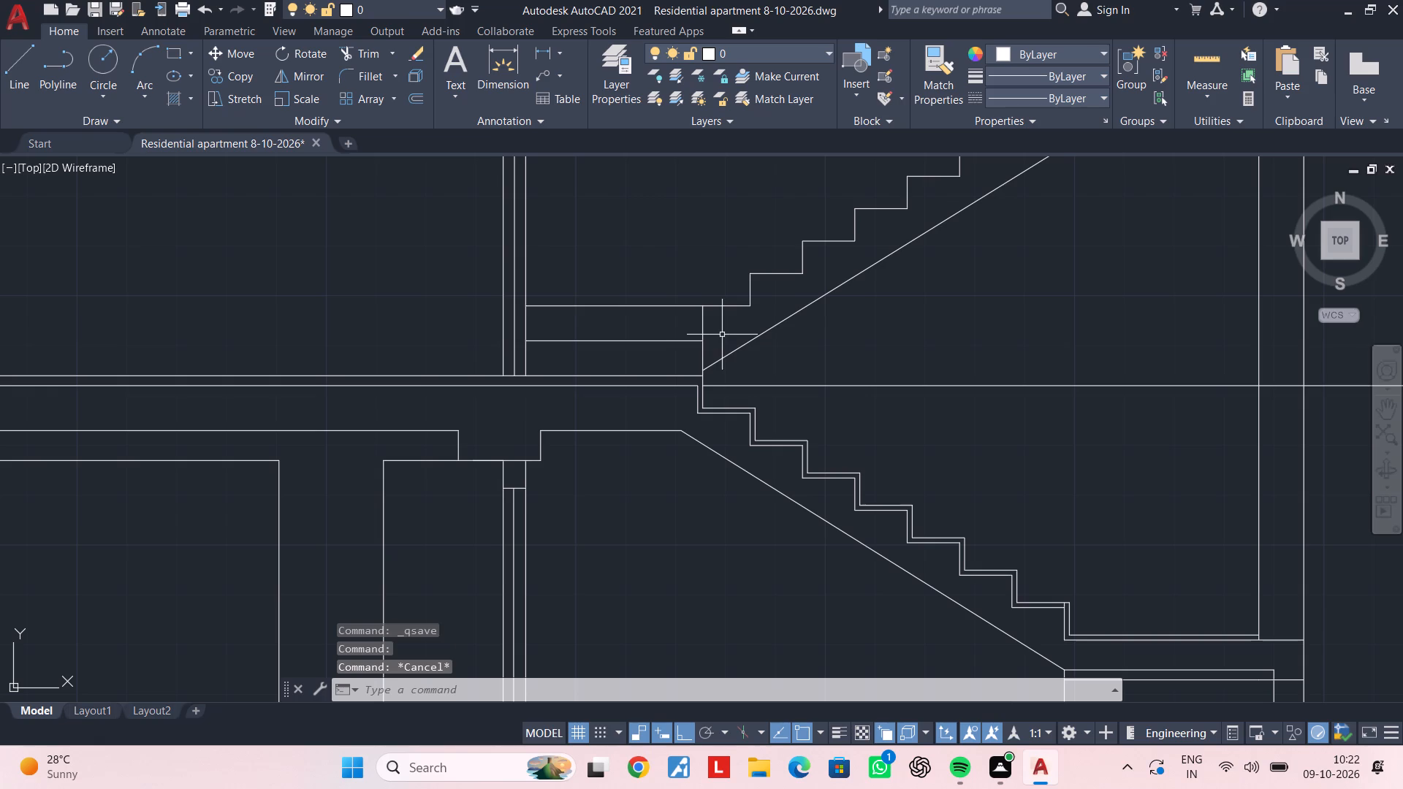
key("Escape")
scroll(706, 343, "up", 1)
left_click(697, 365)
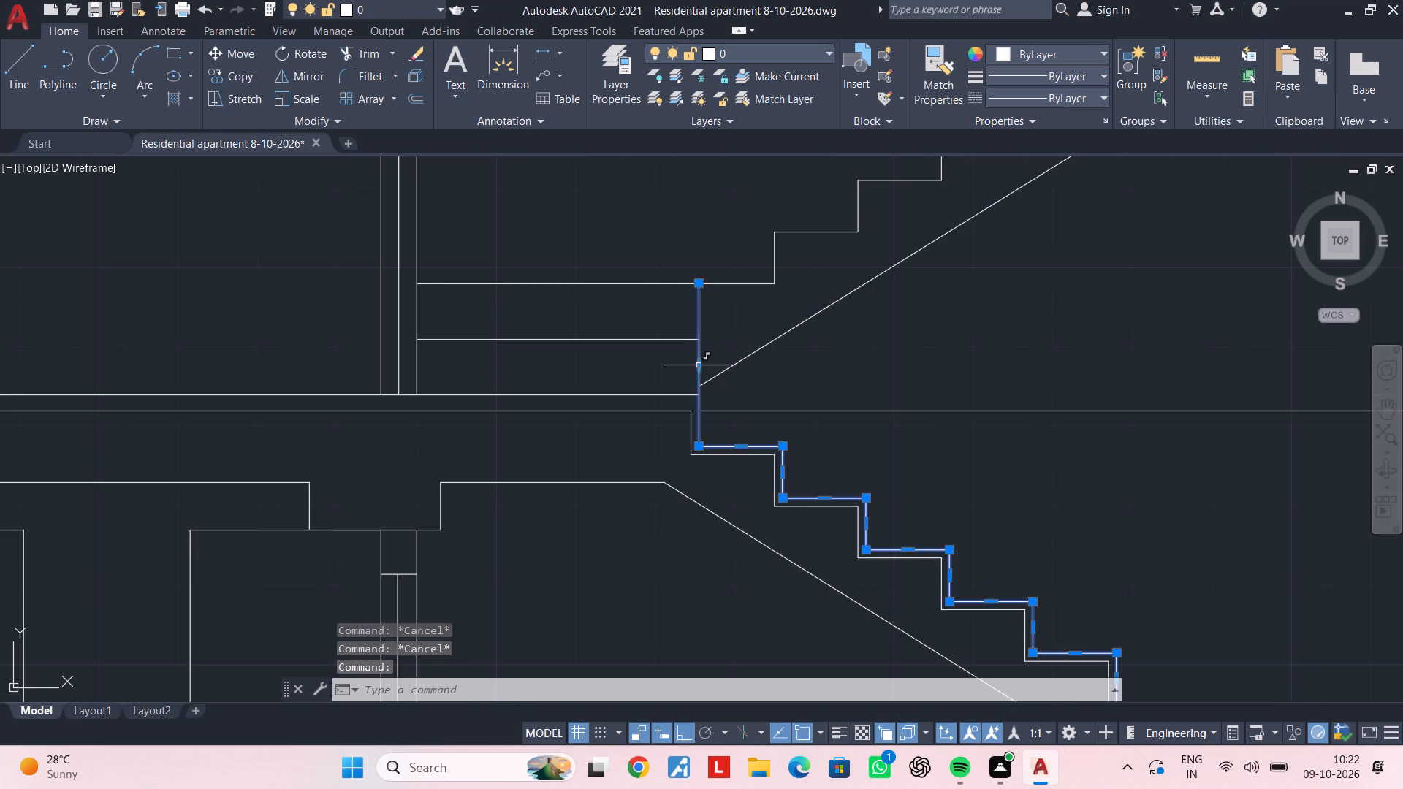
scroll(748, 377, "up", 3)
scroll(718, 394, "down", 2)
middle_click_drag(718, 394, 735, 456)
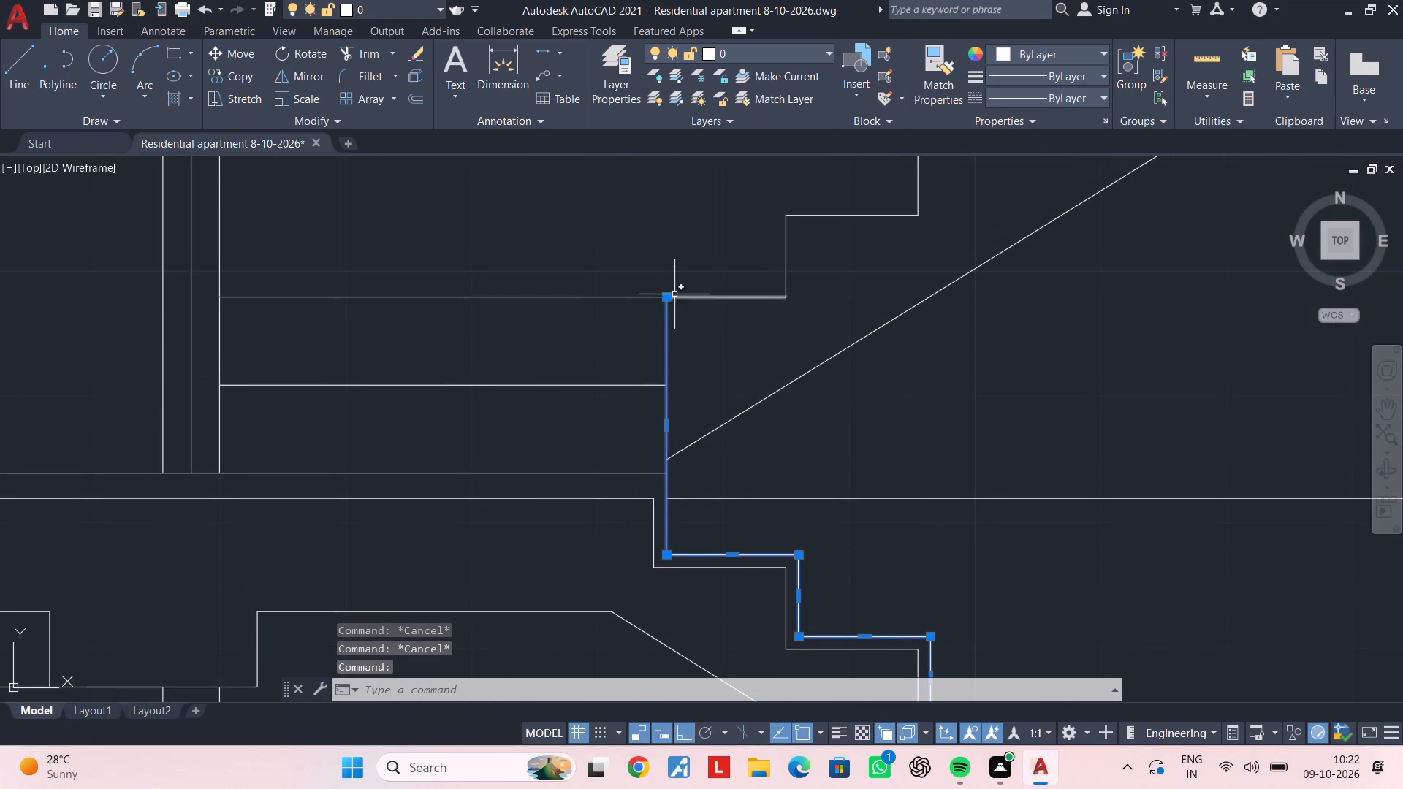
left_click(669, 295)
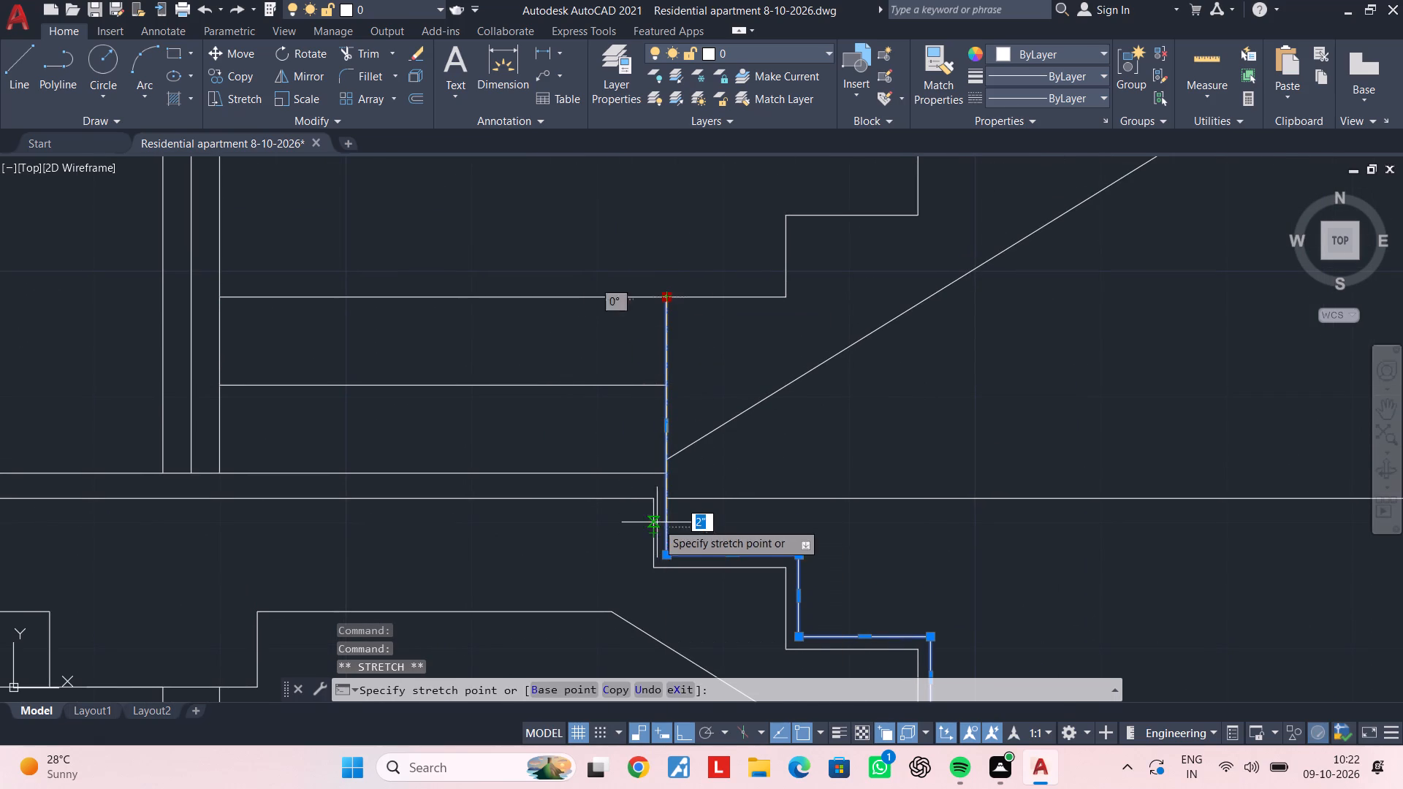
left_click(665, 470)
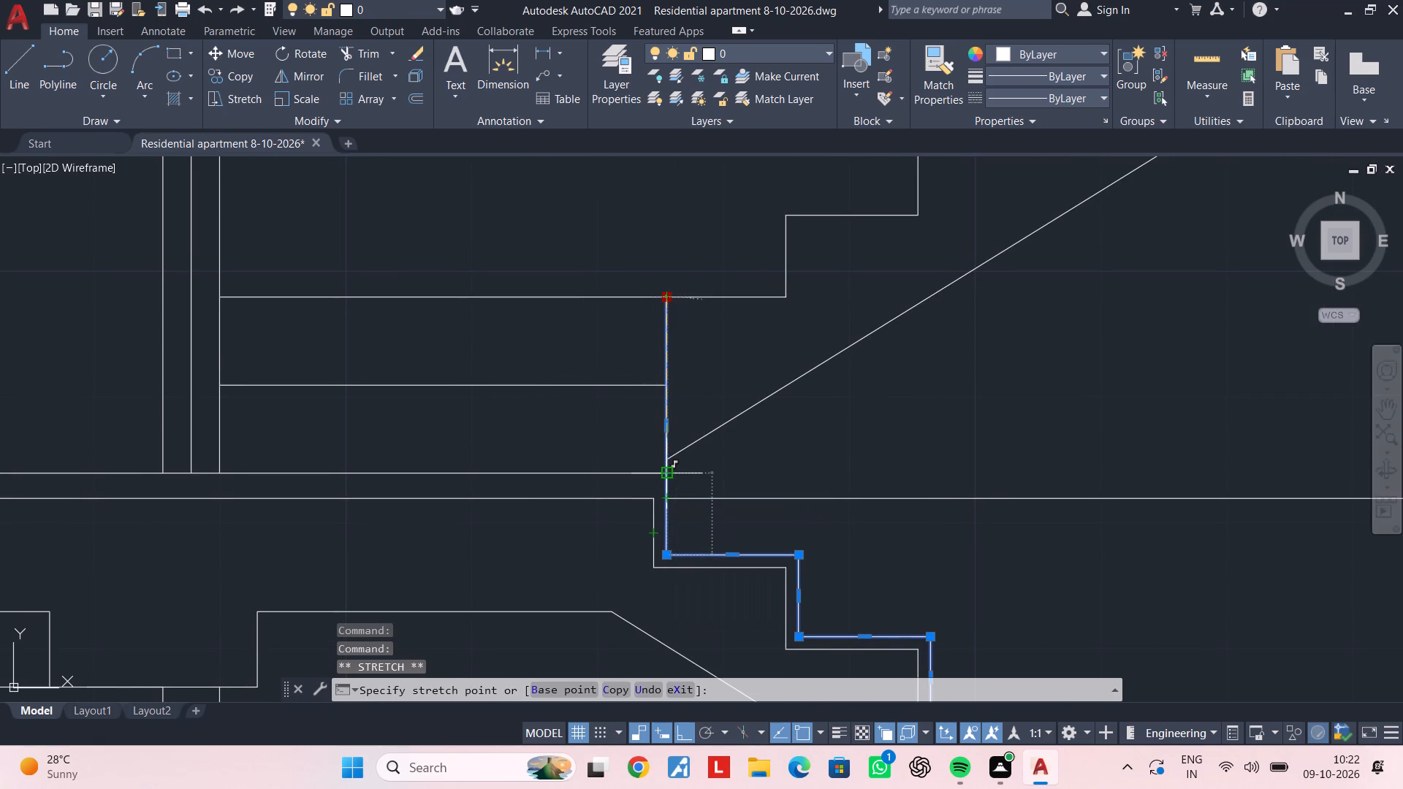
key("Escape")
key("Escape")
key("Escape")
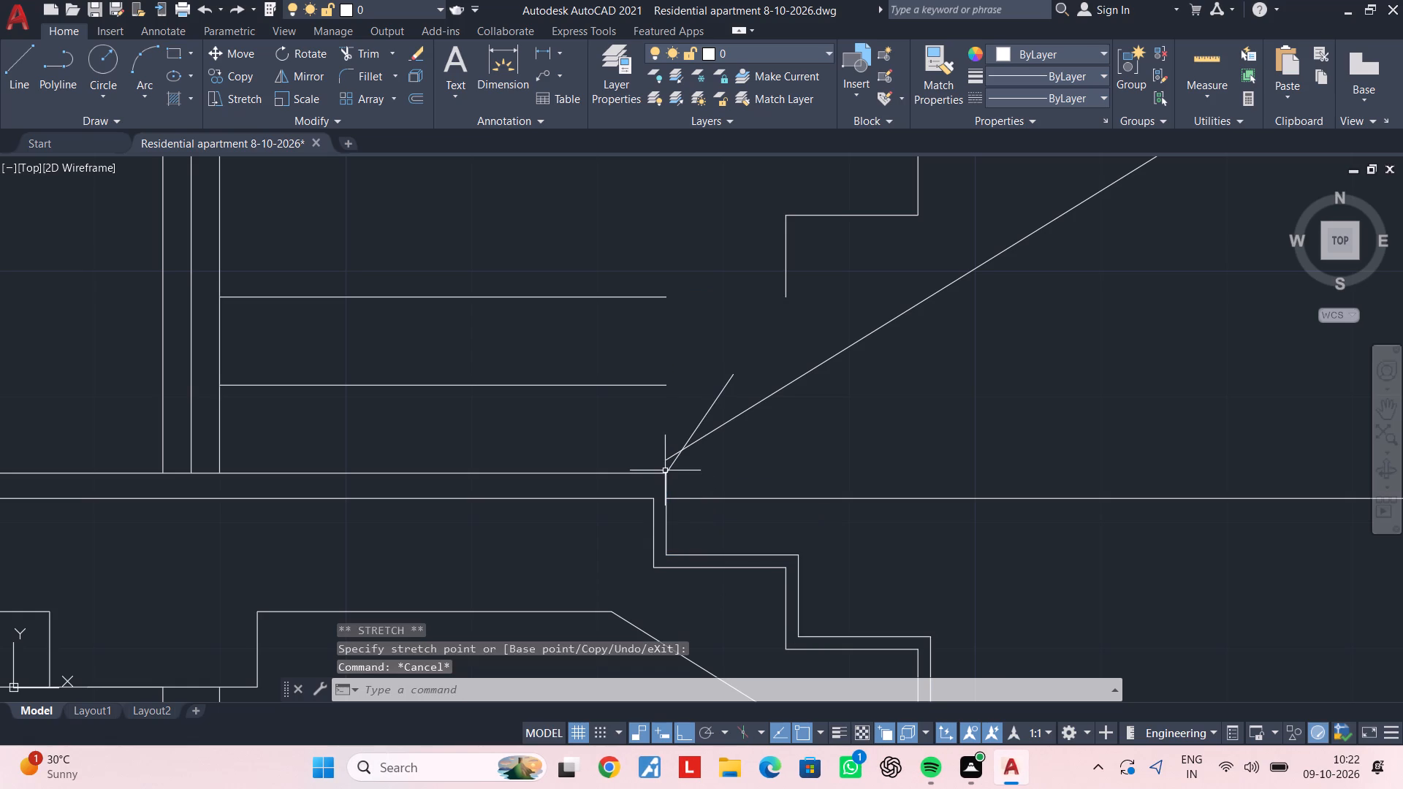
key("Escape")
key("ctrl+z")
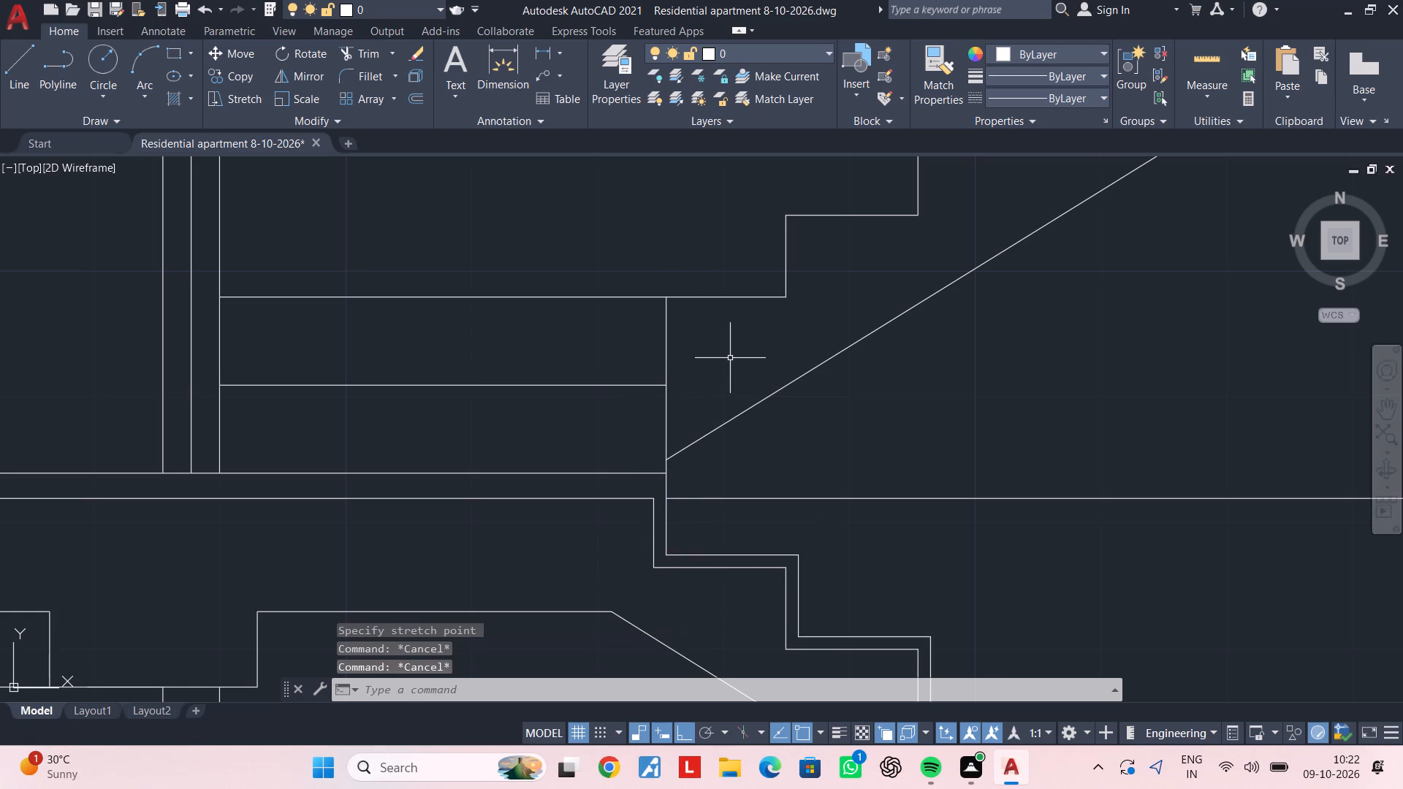
Trim away the step polyline's vertical portion above the floor line at the foot of the upper flight.
key("Escape")
key("Escape")
type("tr")
key("space")
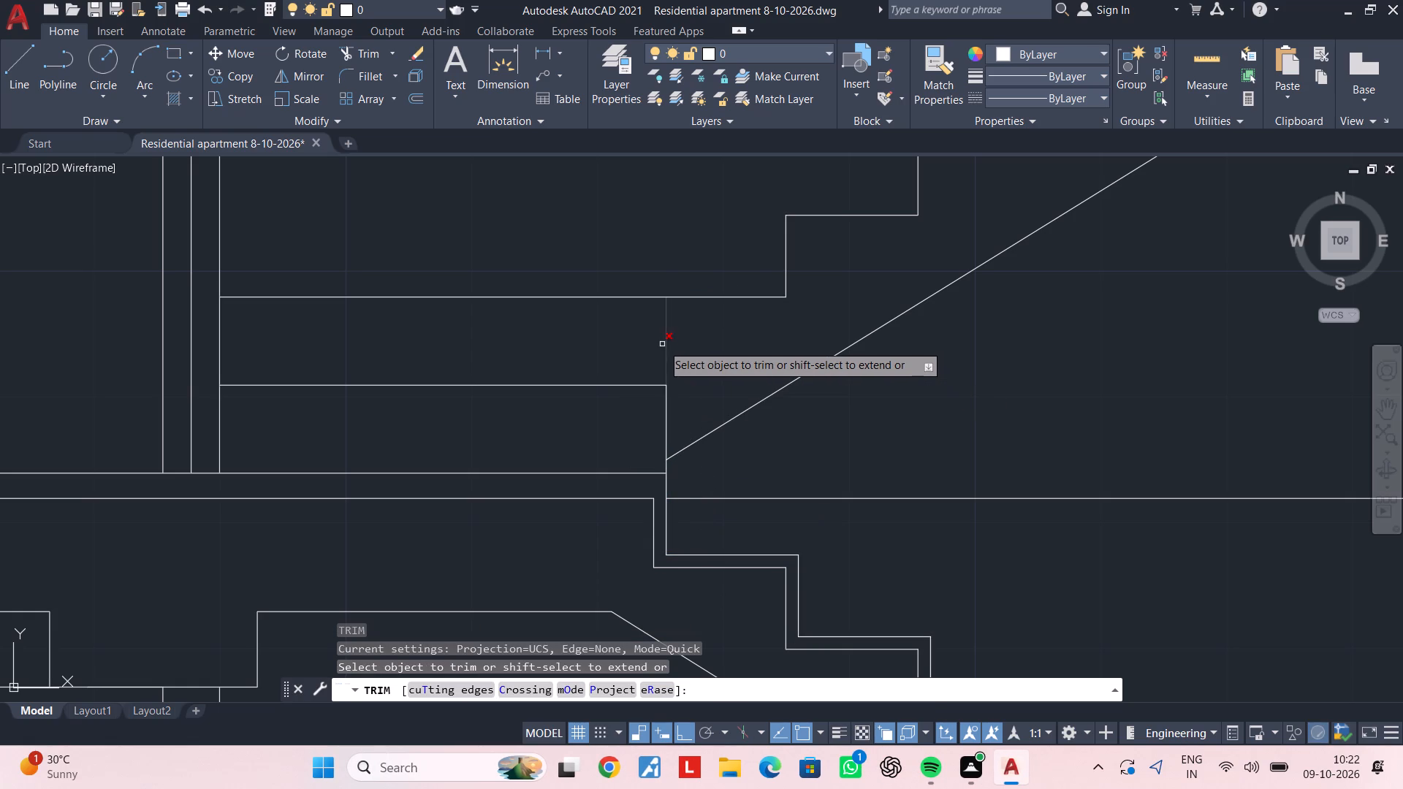
left_click(664, 343)
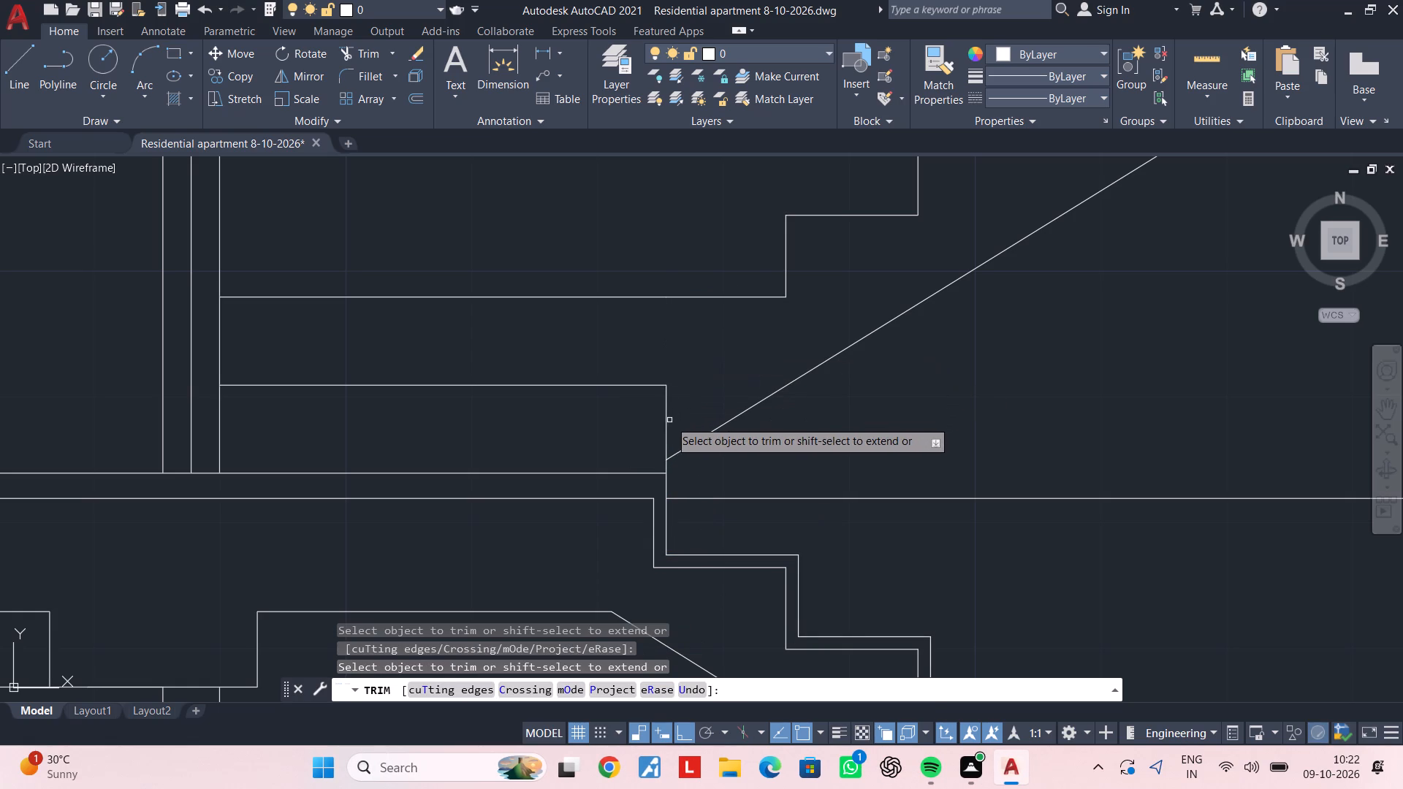
left_click(668, 422)
scroll(664, 466, "up", 2)
left_click(662, 462)
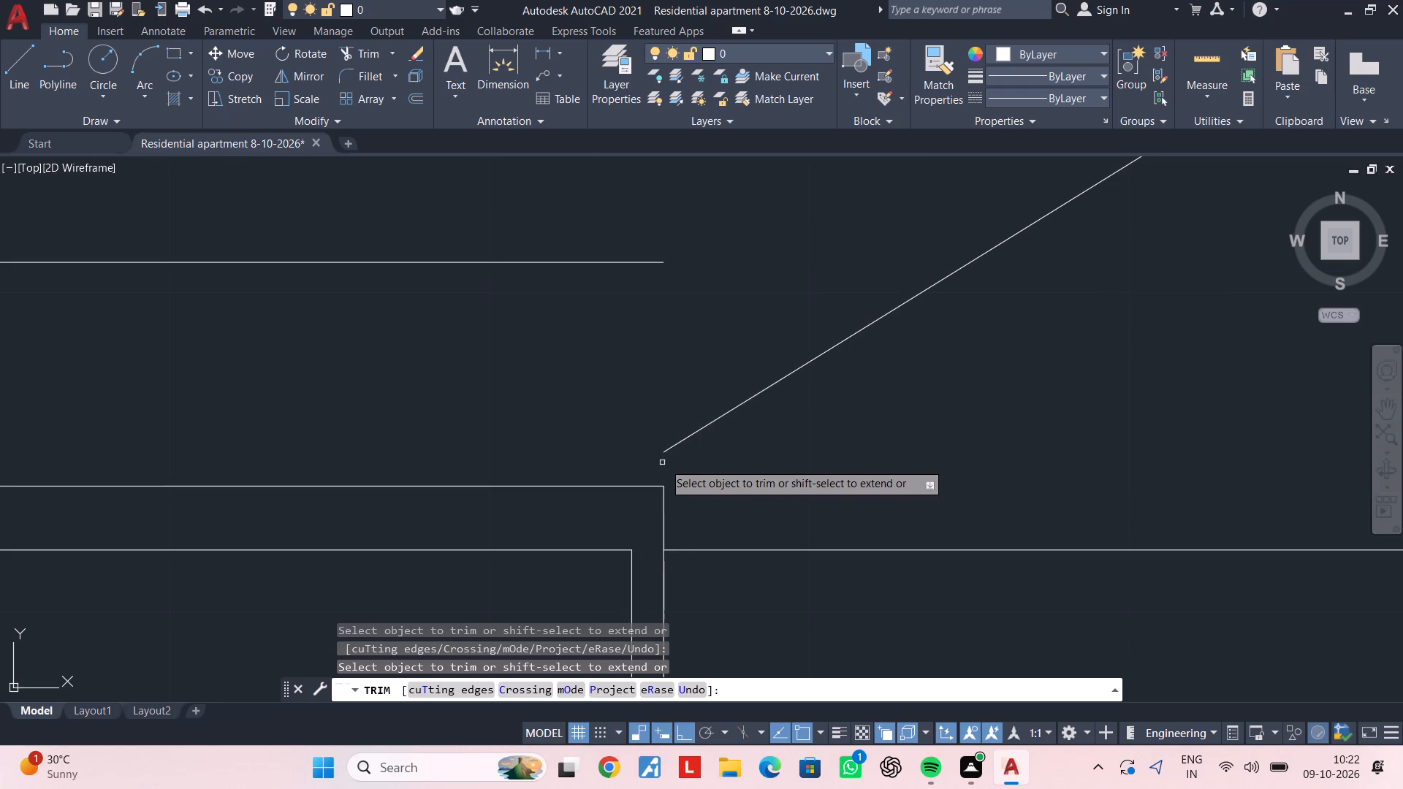
key("Escape")
key("Escape")
Draw a separate vertical line from the floor's edge up to the upper landing line at the flight's foot.
type("l")
key("space")
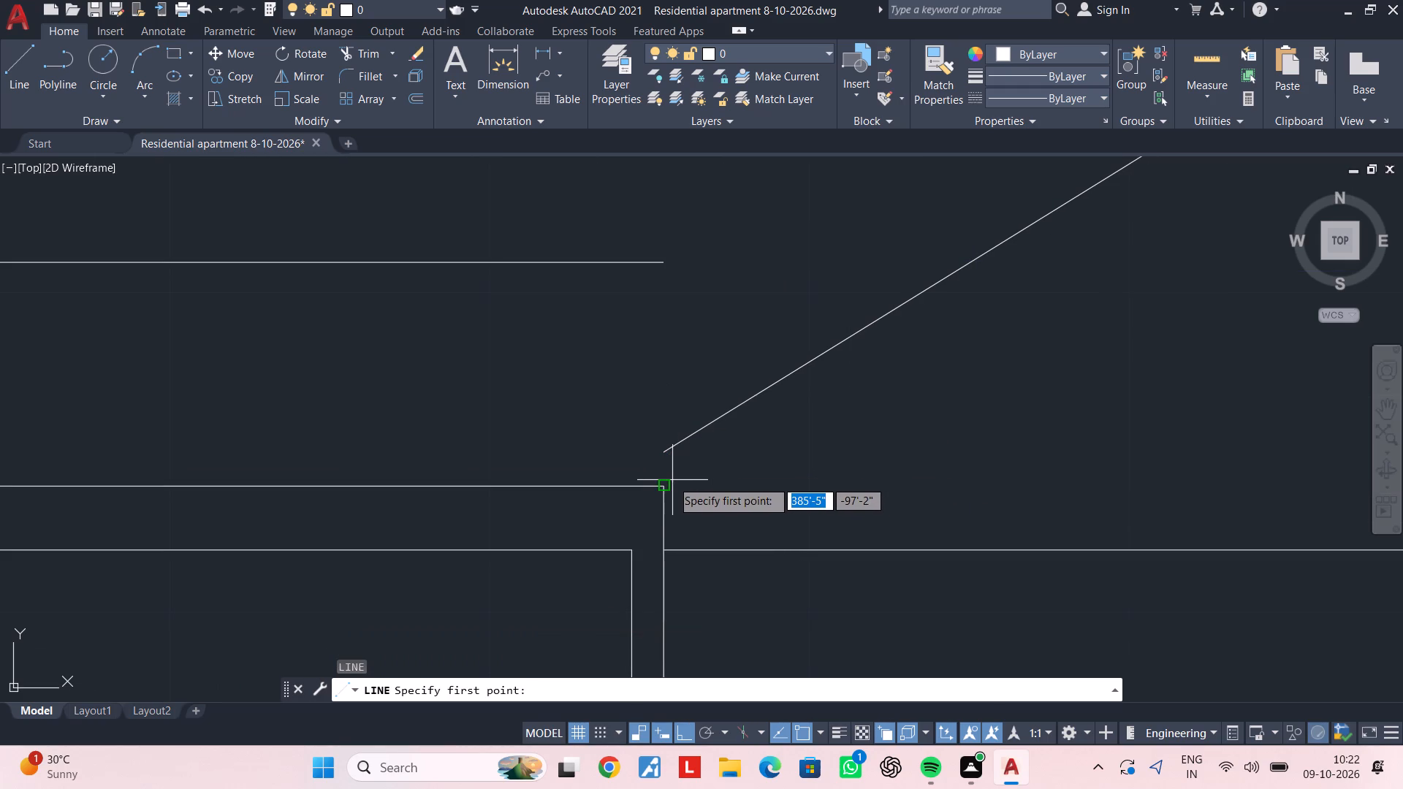
left_click(668, 483)
middle_click_drag(669, 267, 664, 454)
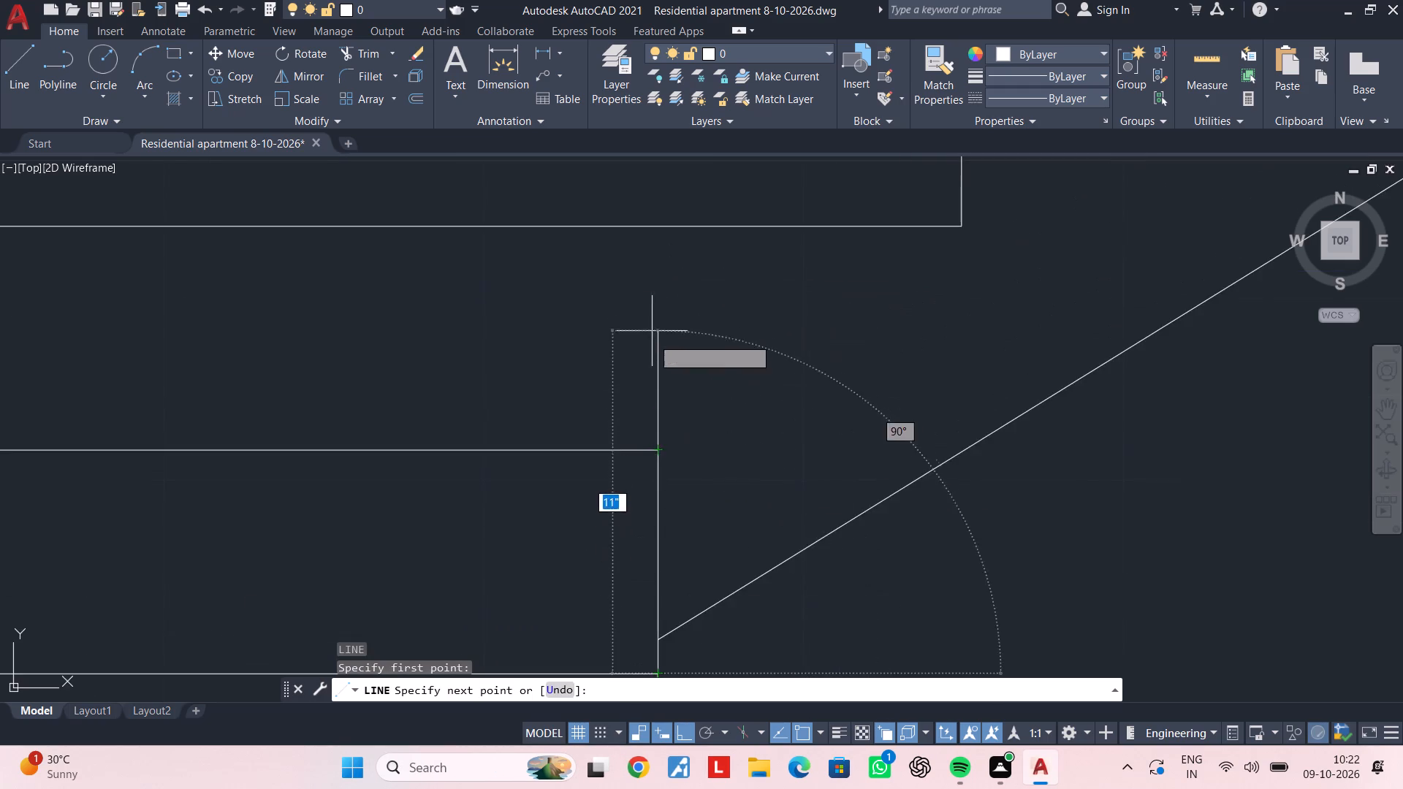
scroll(651, 323, "down", 2)
middle_click_drag(651, 323, 645, 431)
left_click(653, 389)
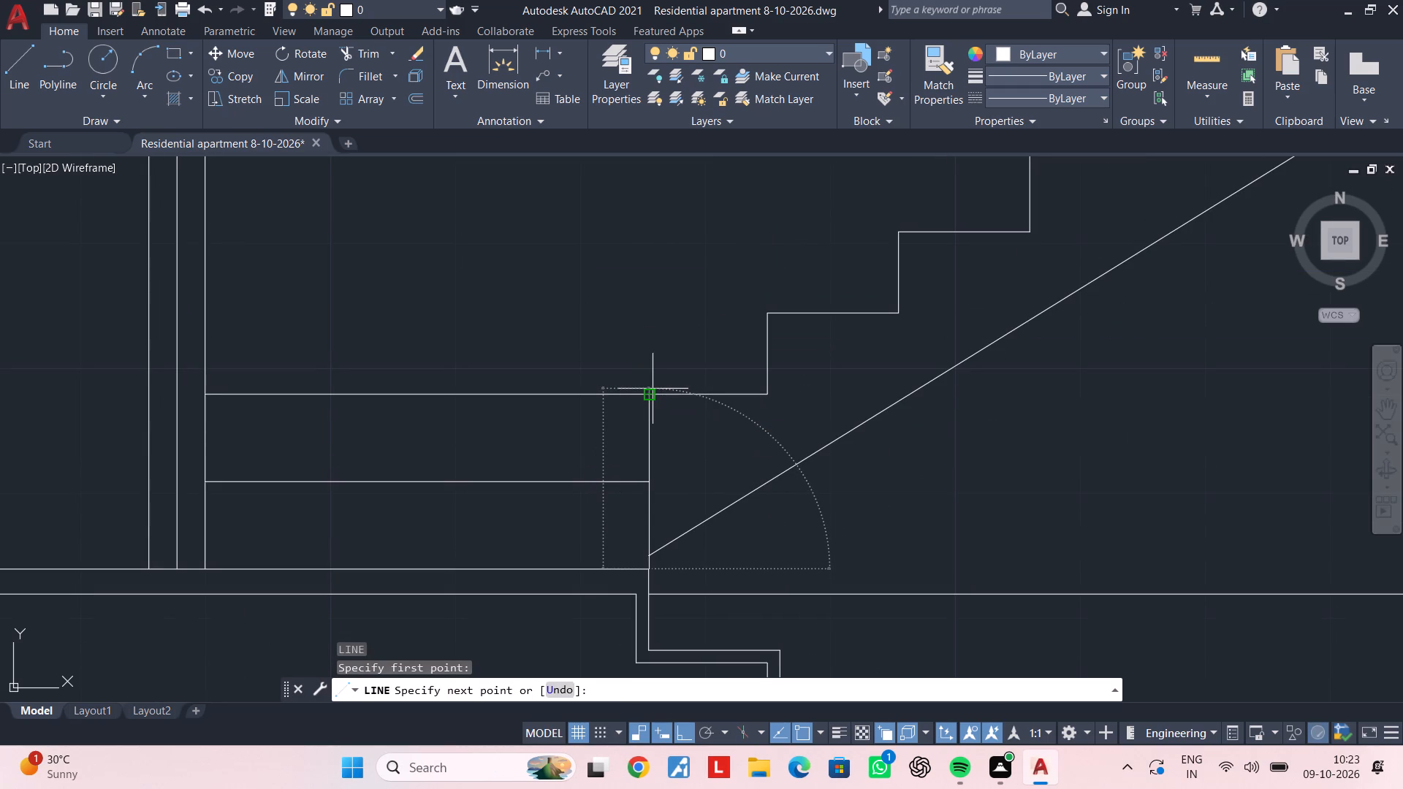
key("Escape")
key("Escape")
key("Escape")
key("Escape")
key("Escape")
key("Escape")
key("Escape")
key("Escape")
key("Escape")
Measure the heights from the floor line to the lower landing line and between both landing lines on the first upper floor.
scroll(653, 389, "down", 3)
middle_click_drag(653, 395, 655, 422)
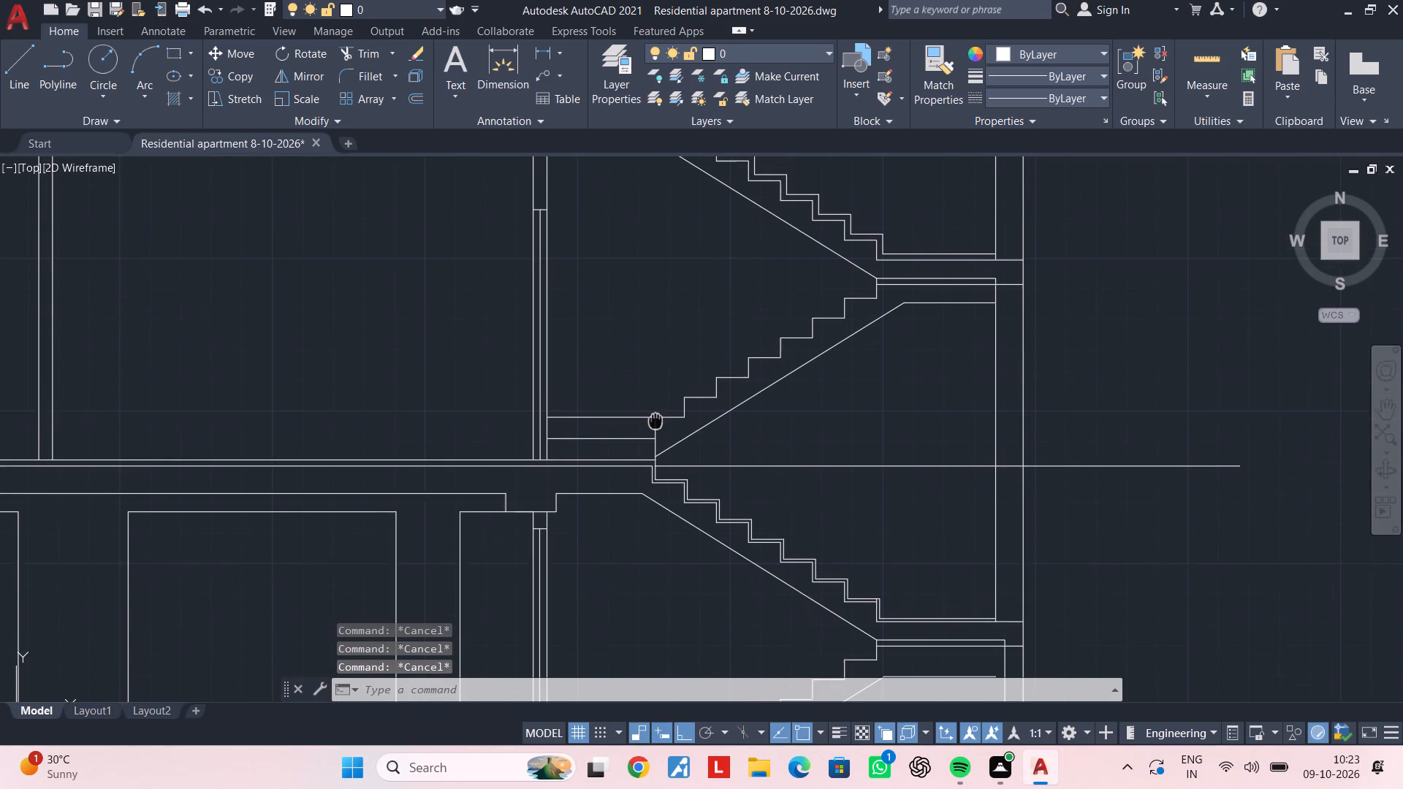
middle_click_drag(655, 422, 655, 430)
key("Escape")
key("Escape")
left_click(544, 51)
scroll(647, 472, "up", 2)
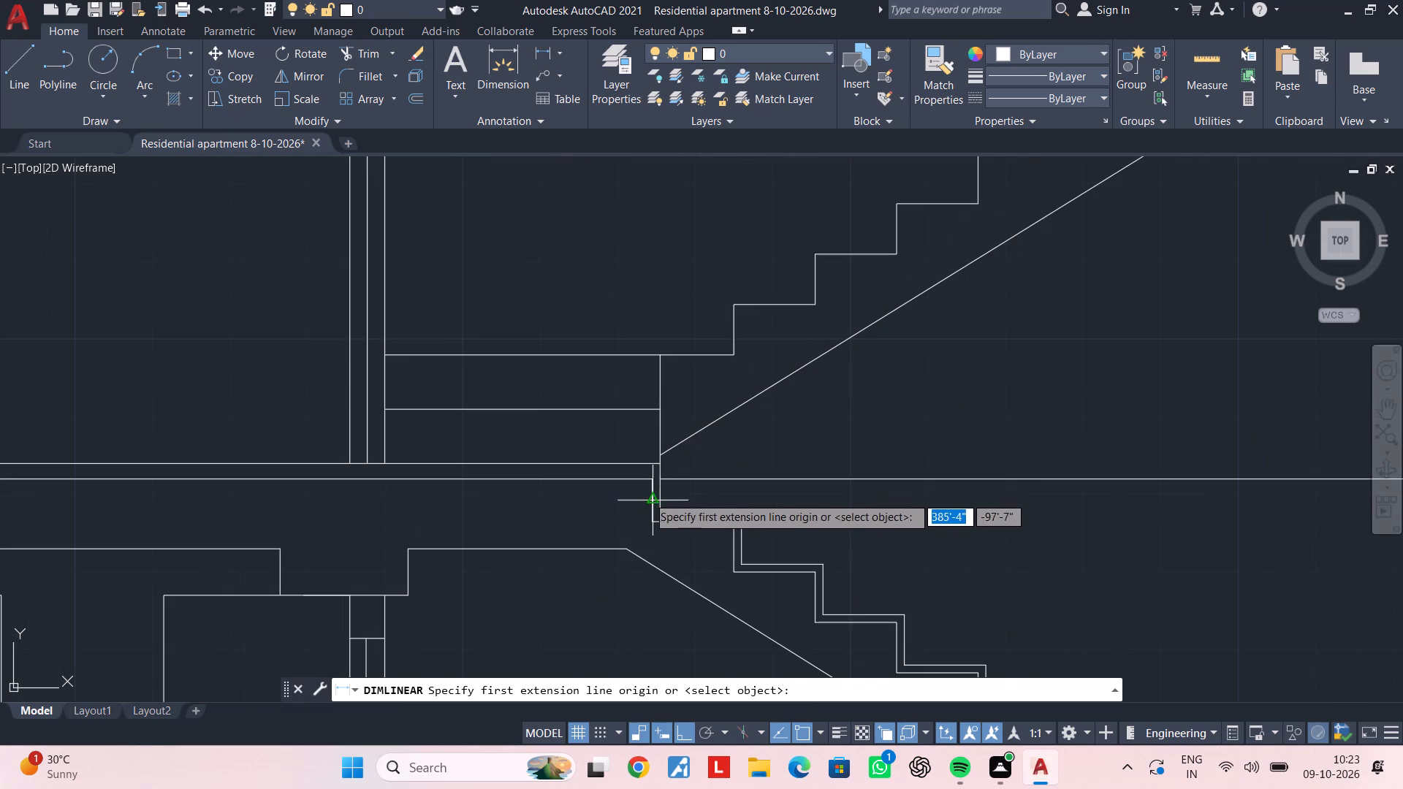
scroll(658, 468, "up", 3)
left_click(647, 454)
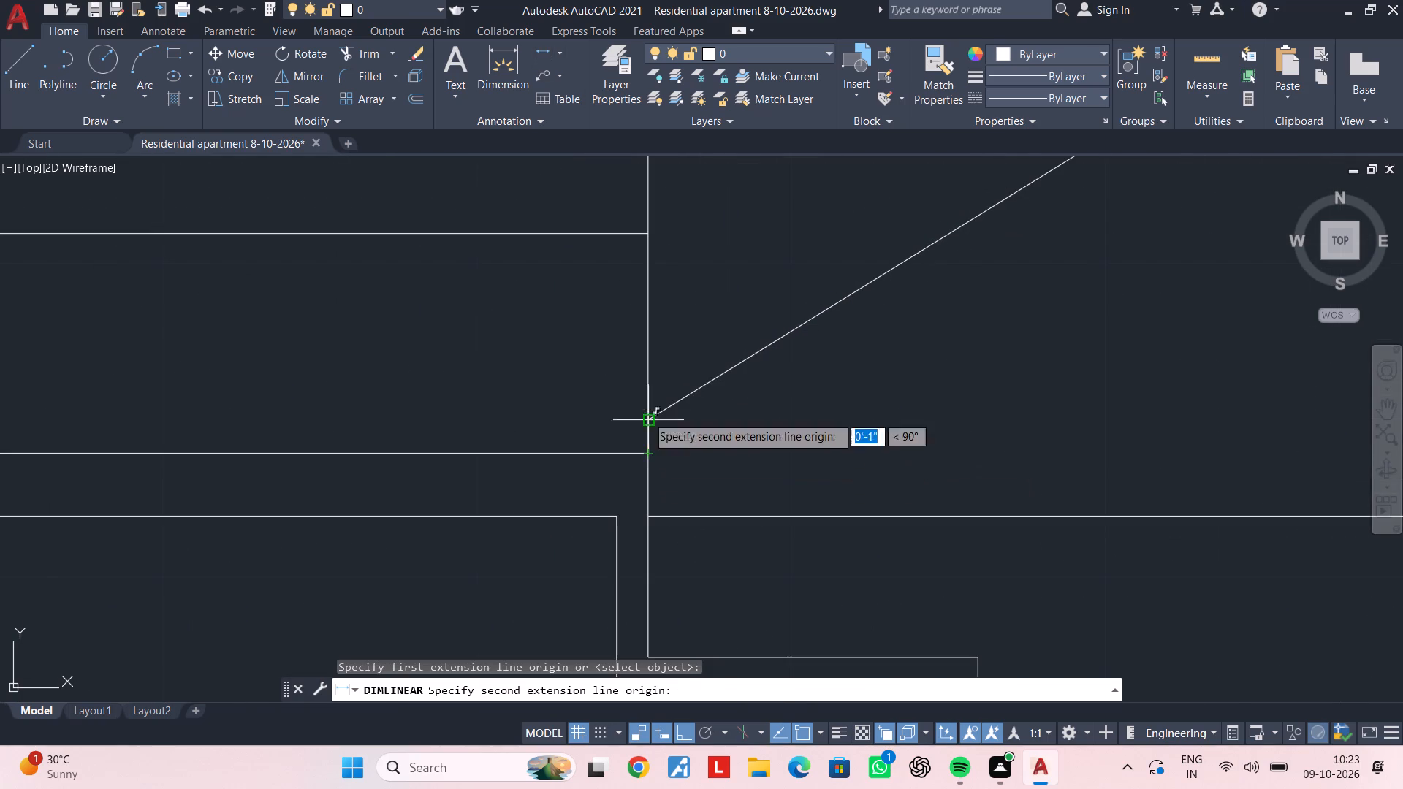
left_click(648, 235)
scroll(635, 319, "down", 5)
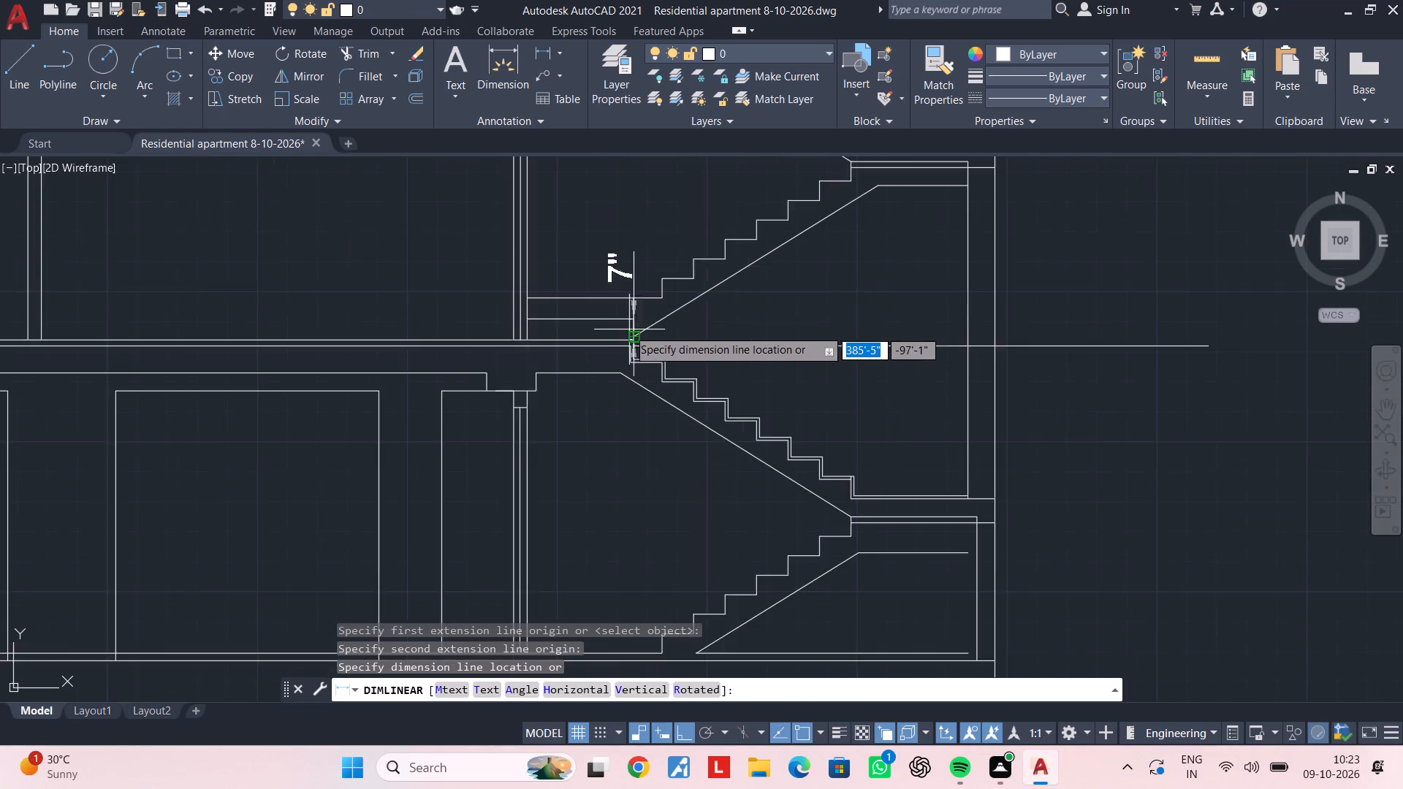
middle_click_drag(625, 318, 612, 443)
key("space")
scroll(618, 435, "up", 2)
key("space")
left_click(617, 460)
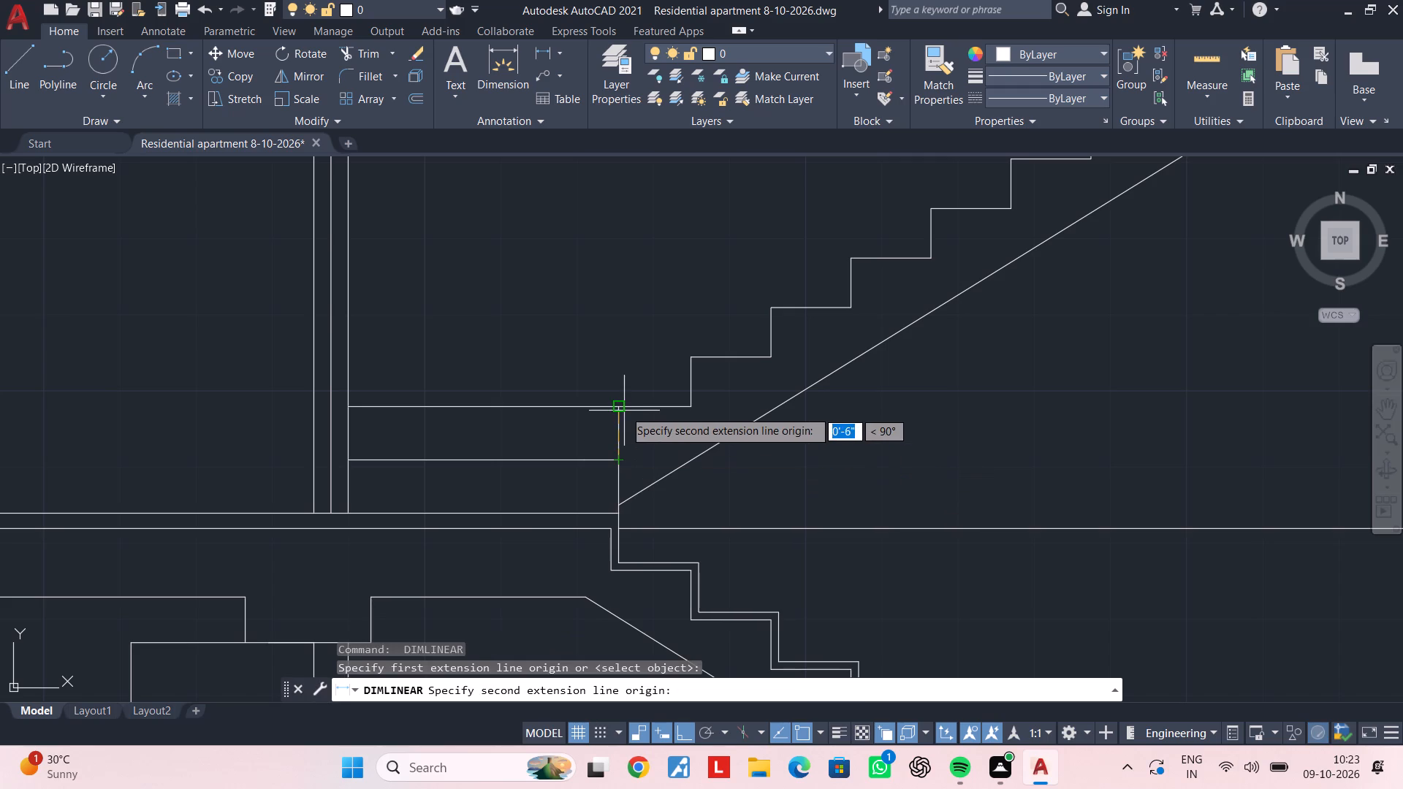
left_click(620, 405)
key("Escape")
Draw a horizontal landing line about 2'-11" long from the upper flight's foot to the stair-side wall on the second upper floor.
scroll(620, 405, "down", 2)
scroll(650, 347, "down", 2)
middle_click_drag(650, 347, 658, 538)
scroll(644, 444, "up", 4)
middle_click_drag(624, 413, 619, 507)
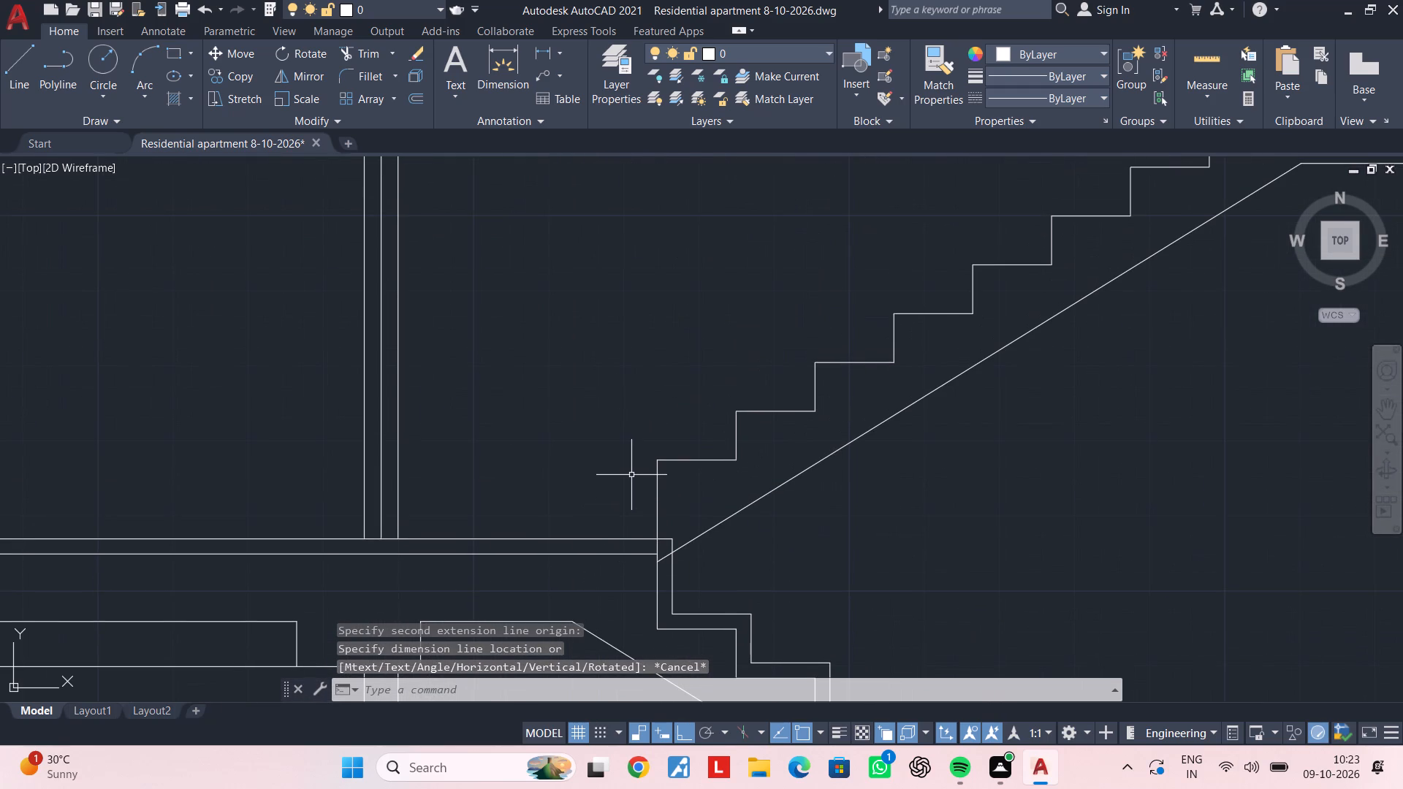
key("l")
key("space")
left_click(652, 460)
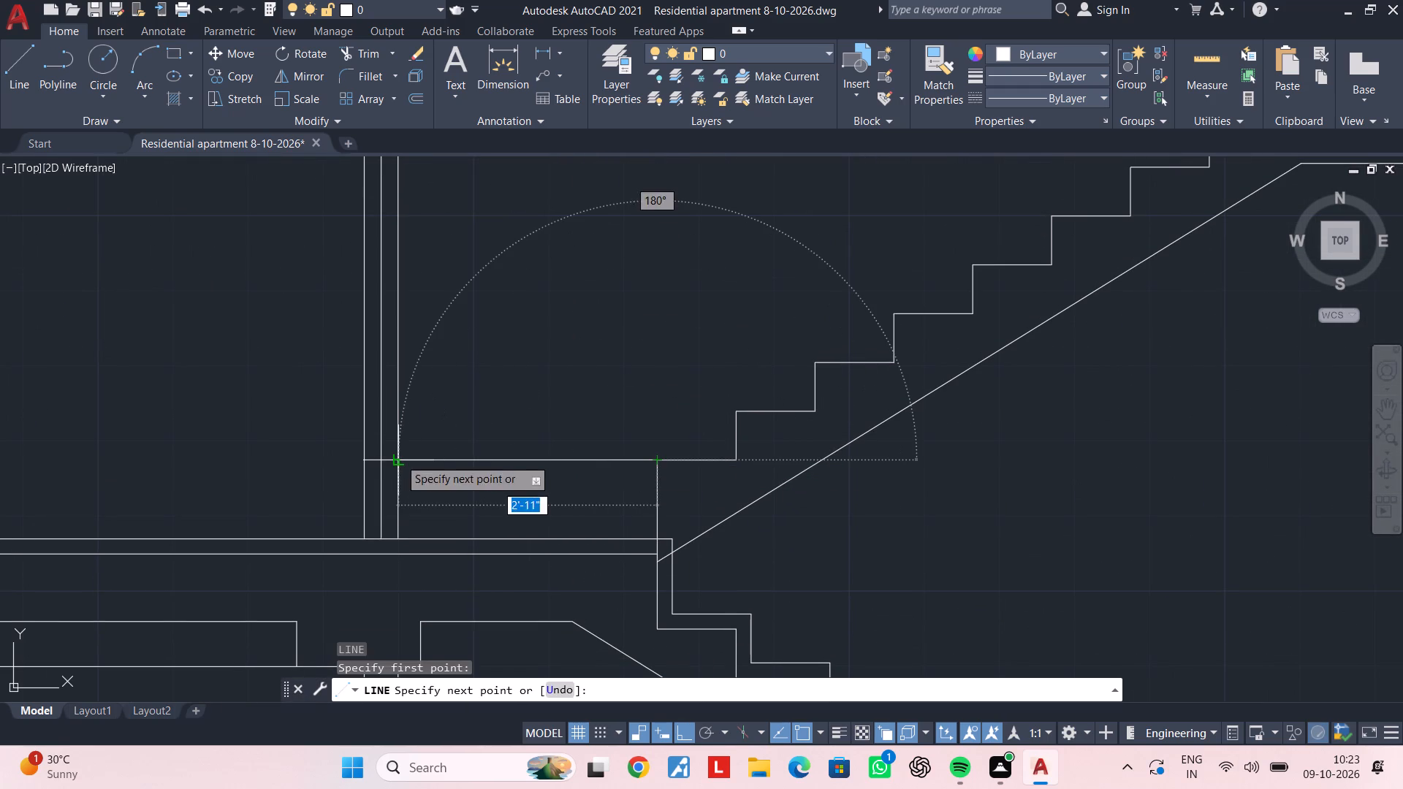
left_click(399, 458)
key("Escape")
key("Escape")
key("Escape")
key("Escape")
key("Escape")
key("Escape")
key("Escape")
key("Escape")
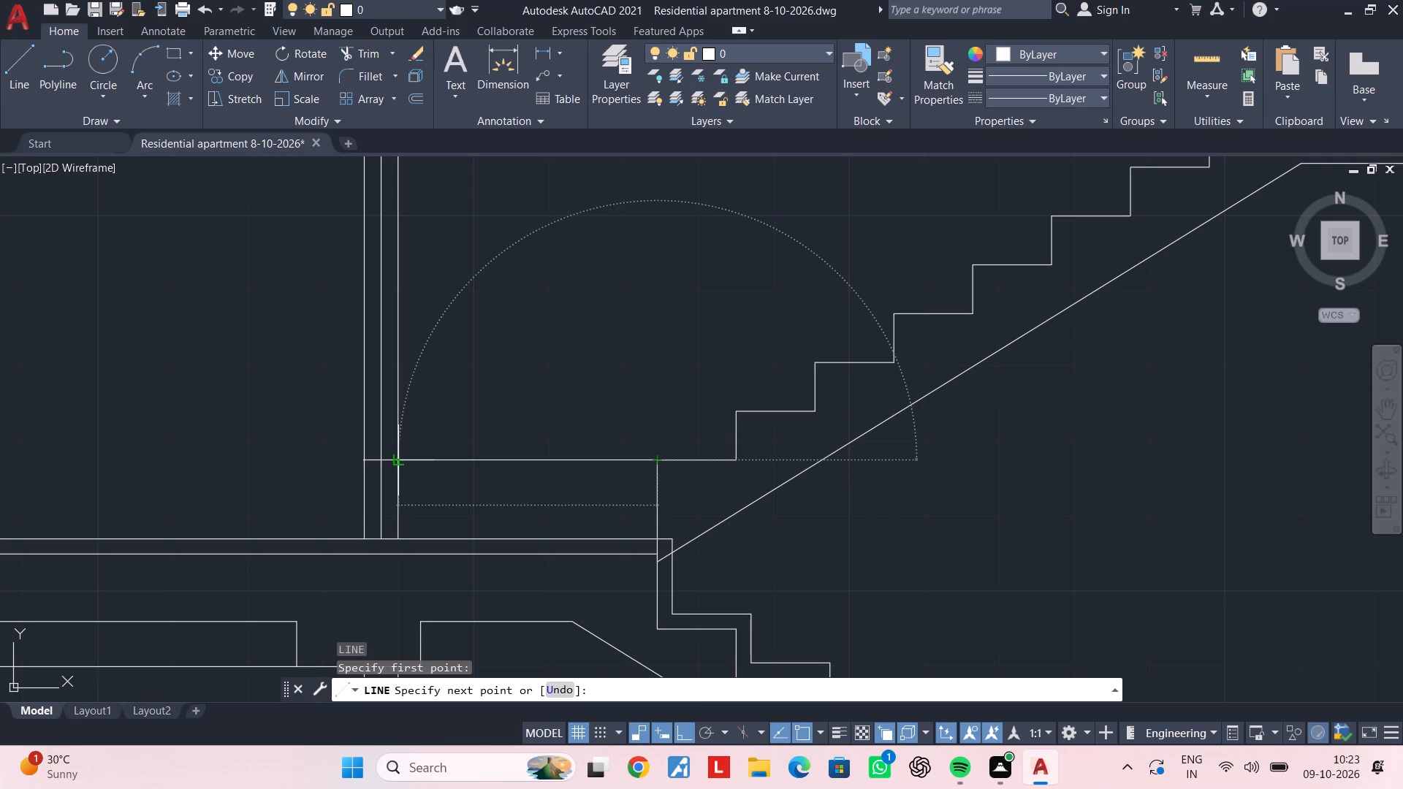
key("Escape")
Measure the height from the second upper floor's new landing line down to the floor line.
left_click(542, 52)
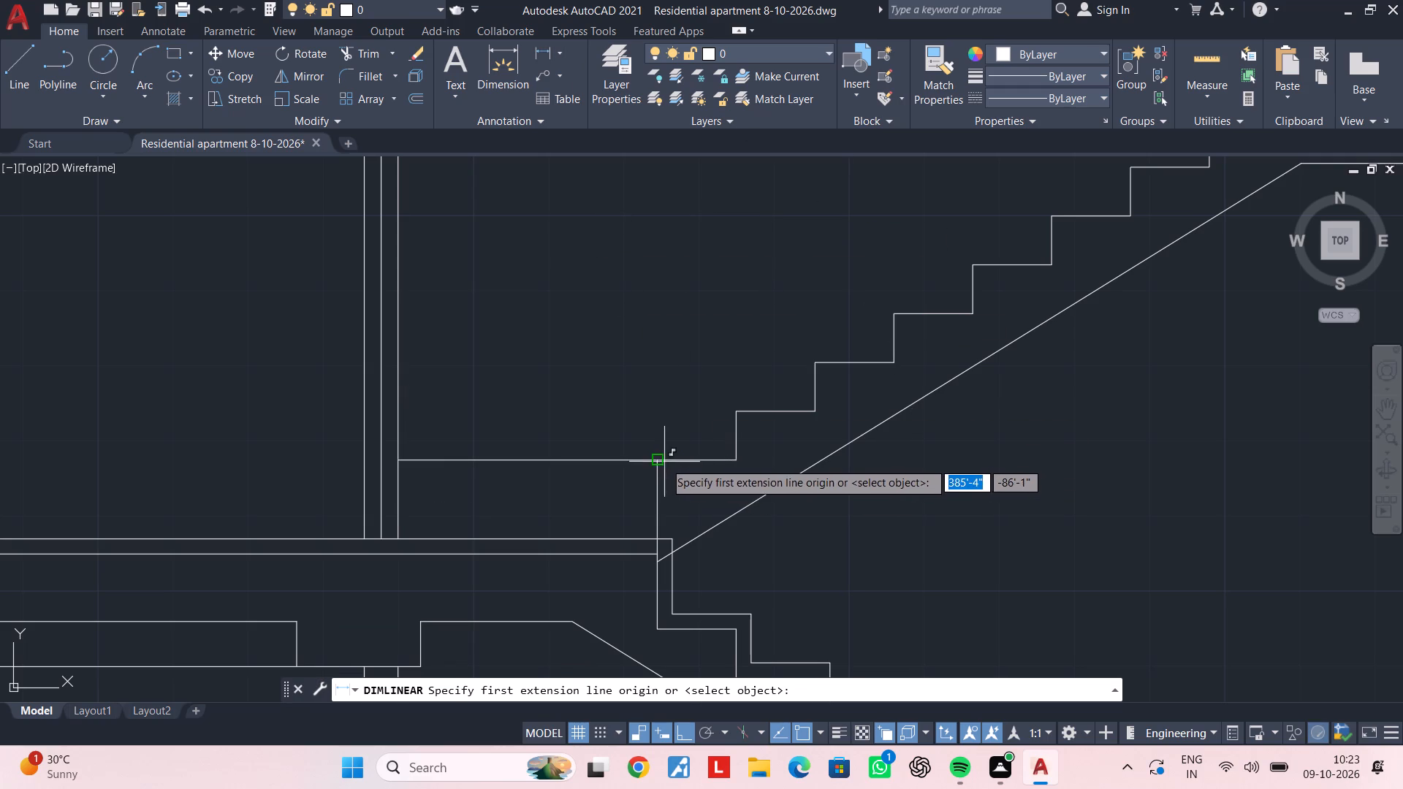
left_click(659, 462)
left_click(658, 536)
scroll(645, 524, "down", 1)
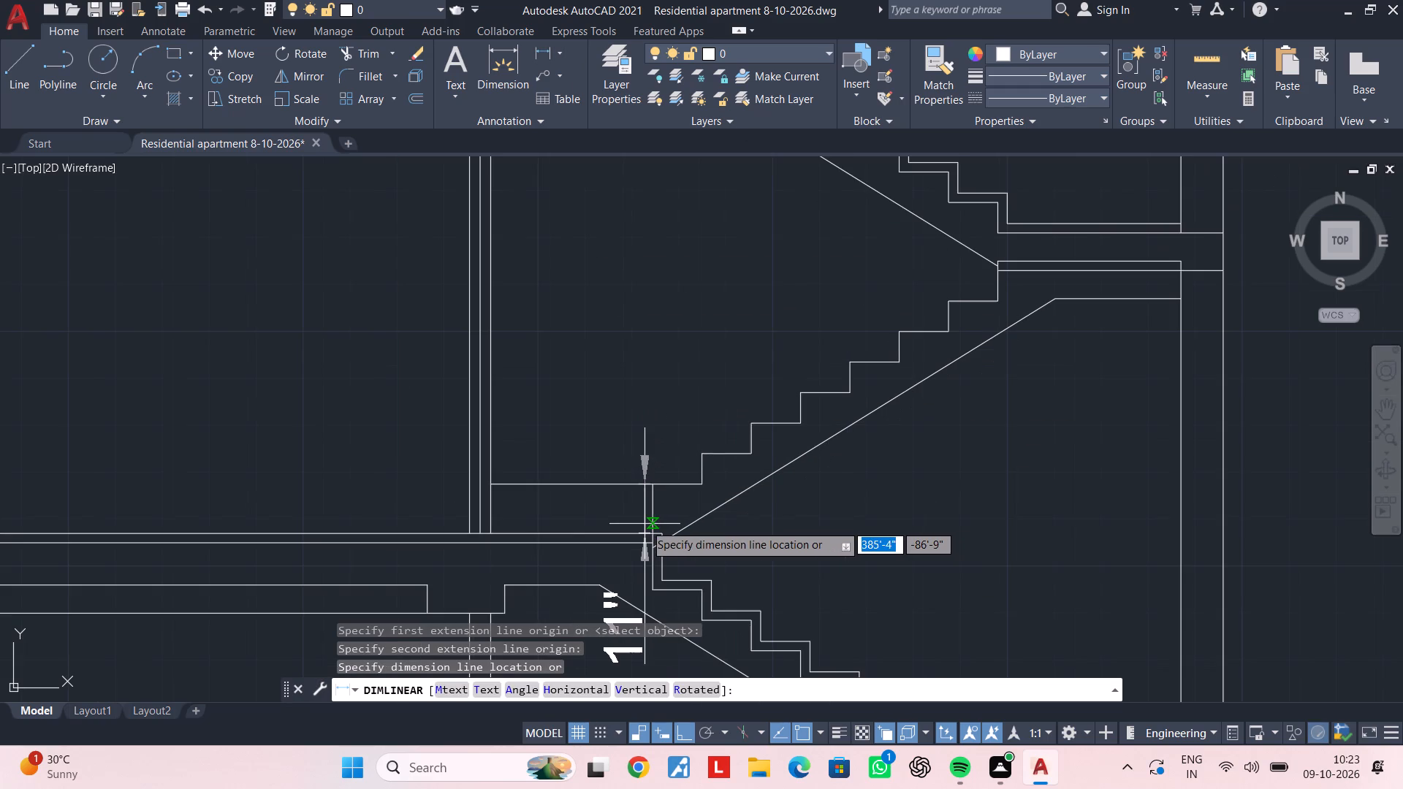
key("Escape")
key("Escape")
Offset the second upper floor's landing line 6" downwards.
scroll(604, 490, "up", 1)
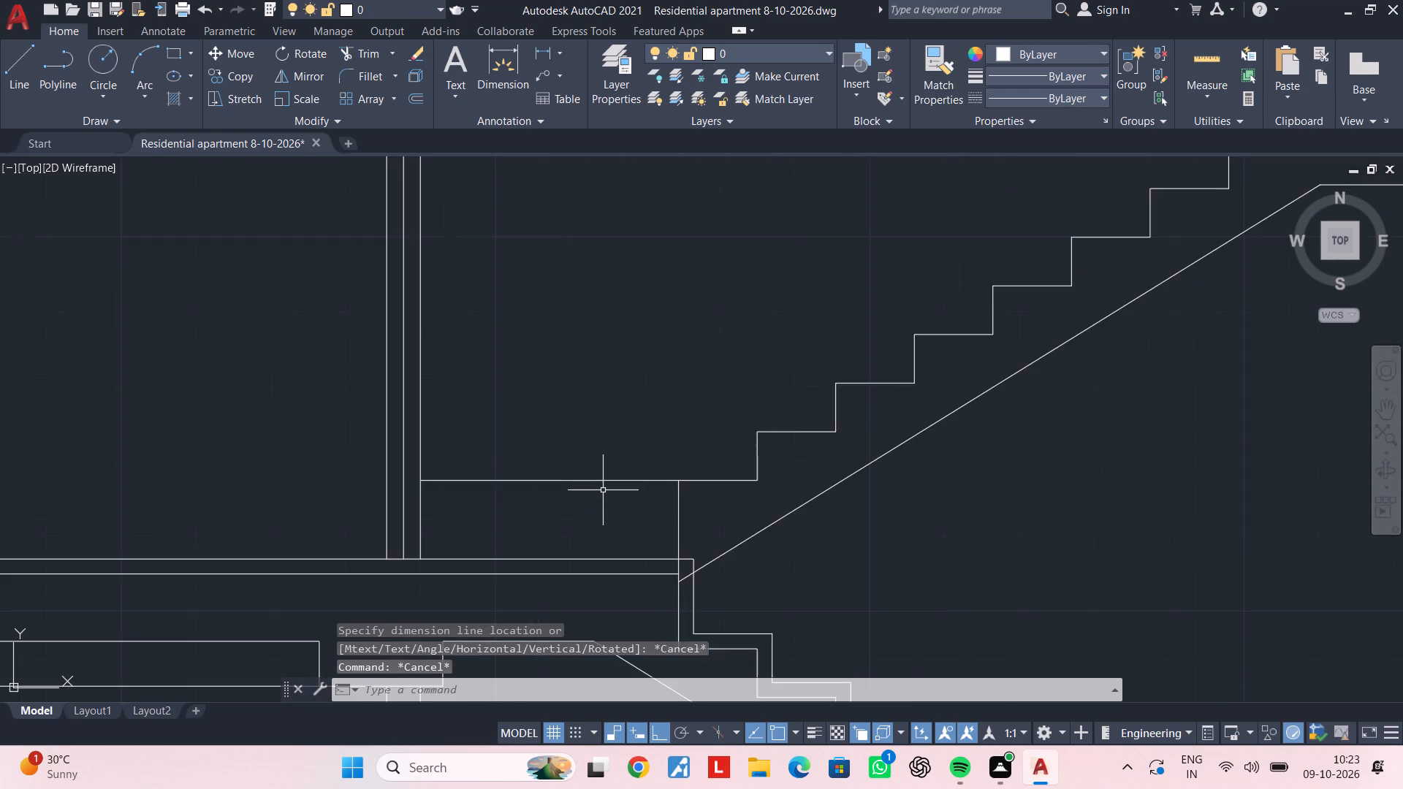
middle_click_drag(603, 490, 622, 426)
key("Escape")
key("Escape")
key("Escape")
type("of 6\"")
key("Return")
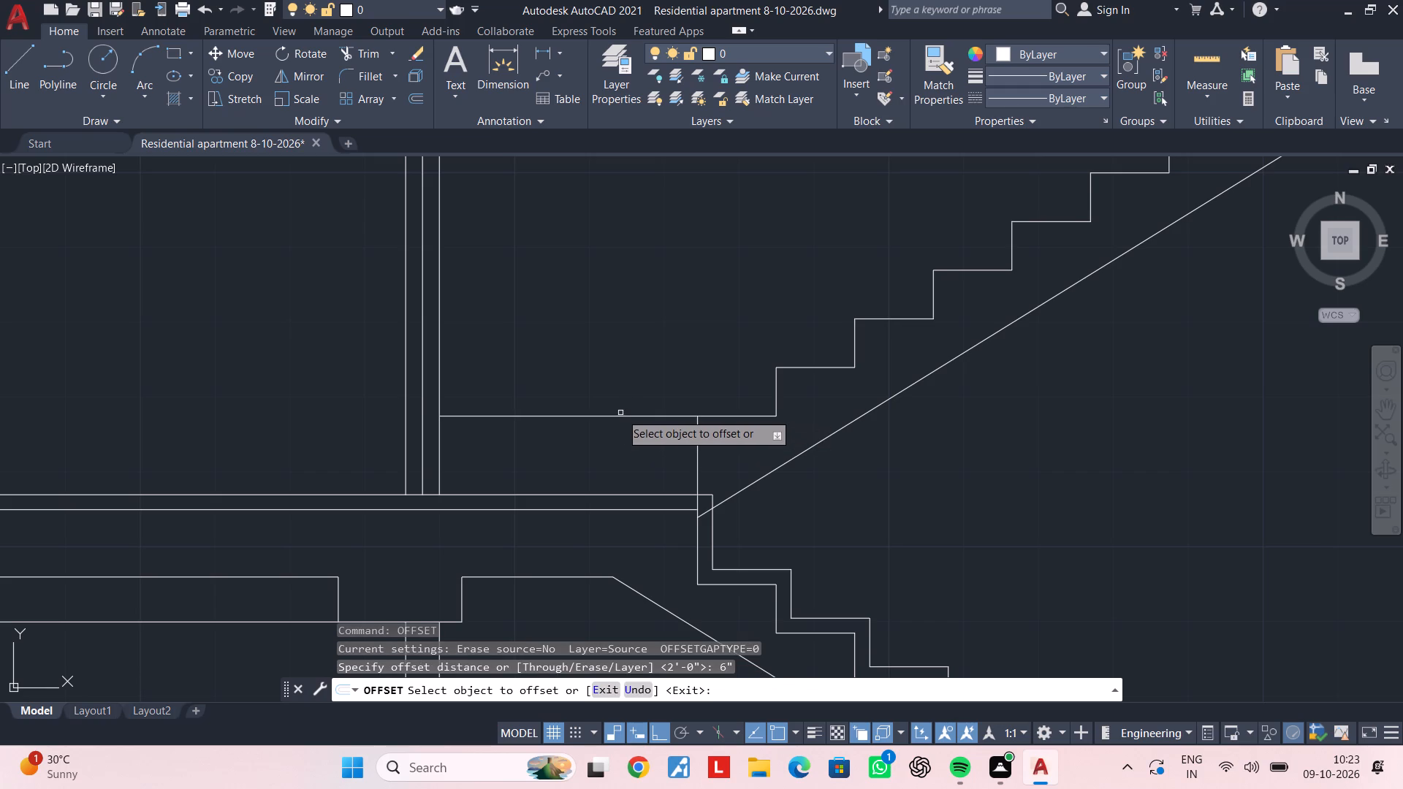
left_click(619, 419)
left_click(619, 466)
scroll(626, 456, "down", 1)
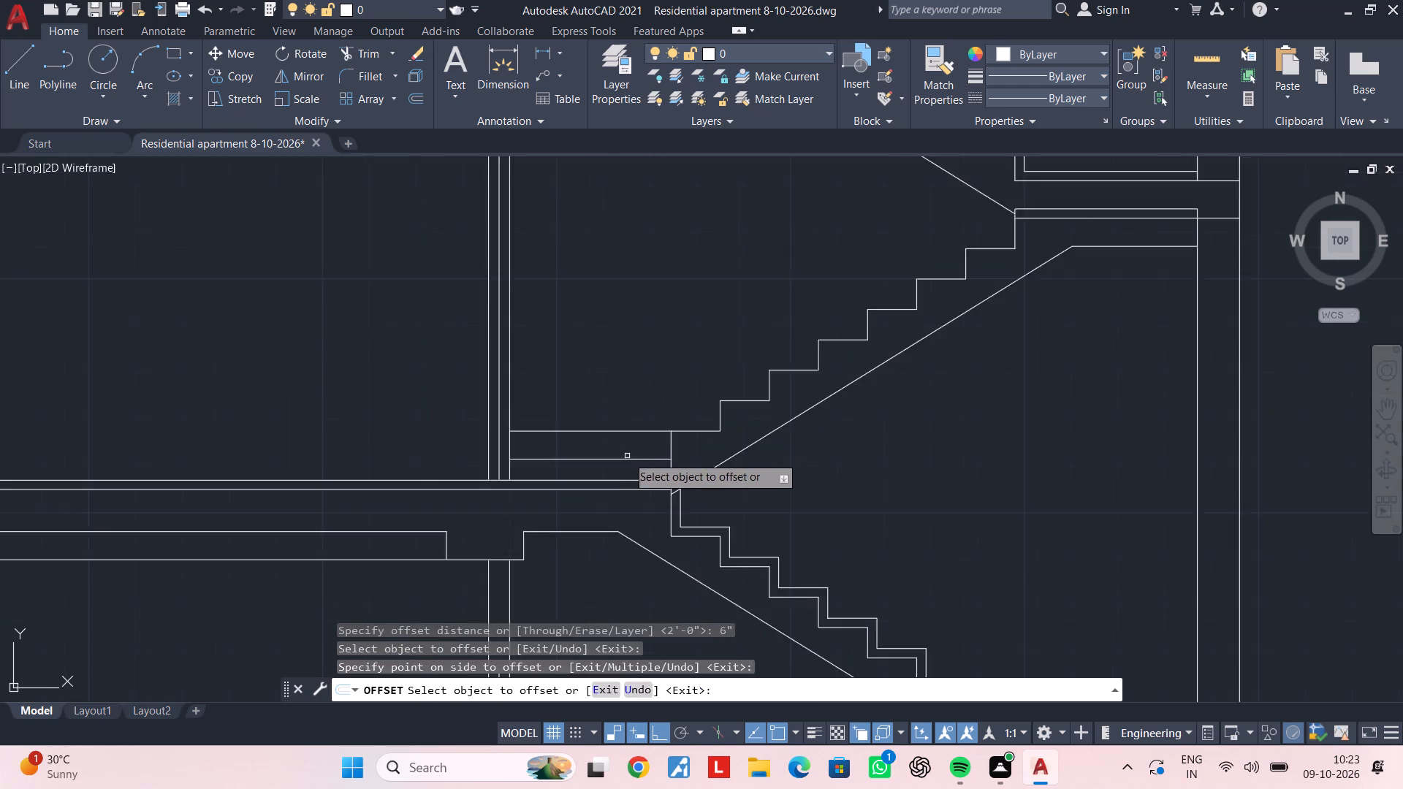
key("Escape")
Draw a horizontal landing line about 2'-10" long from the upper flight's foot to the stair-side wall on the third upper floor.
scroll(627, 456, "down", 1)
middle_click_drag(645, 381, 609, 571)
middle_click_drag(593, 363, 590, 544)
scroll(605, 432, "up", 2)
middle_click_drag(598, 436, 679, 393)
key("Escape")
key("Escape")
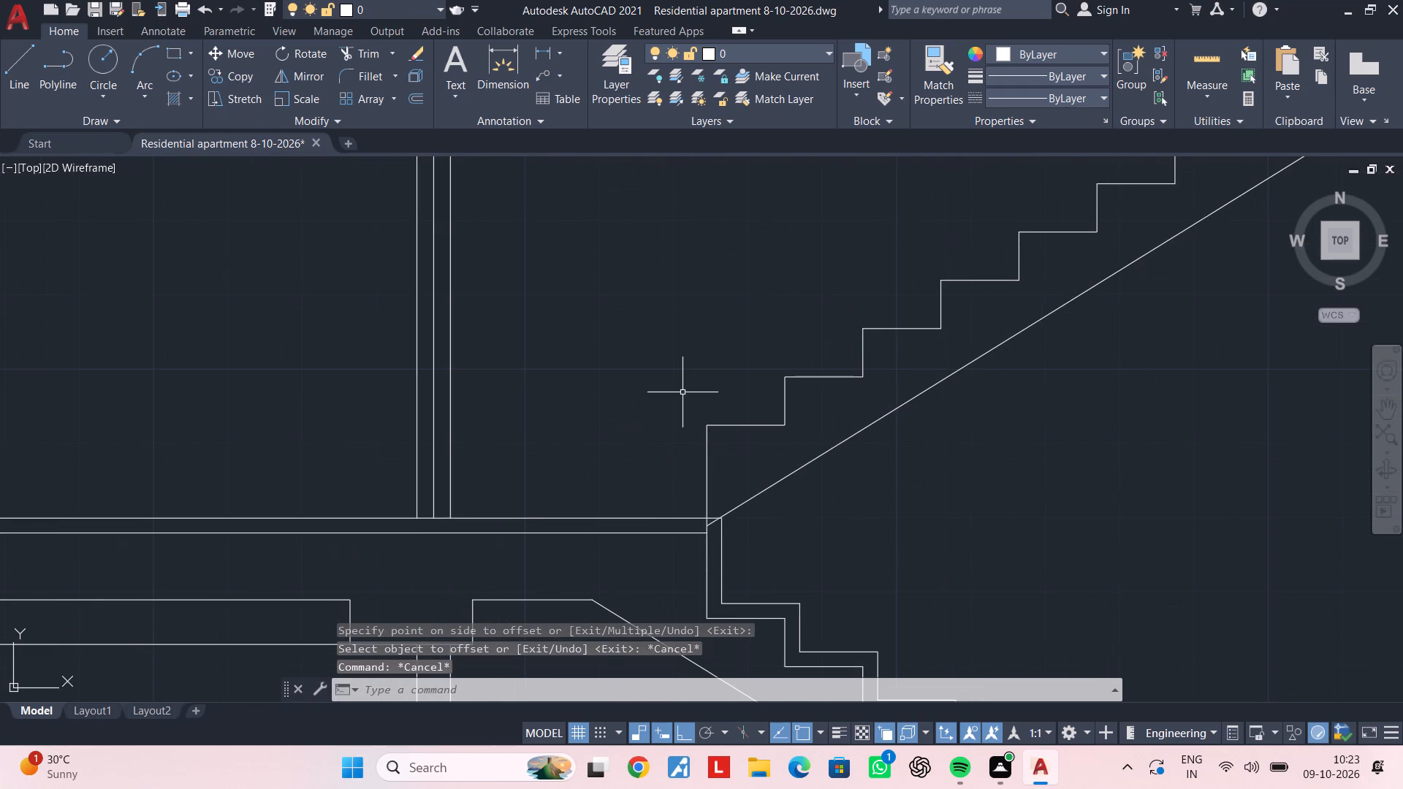
type("l")
key("space")
left_click(710, 423)
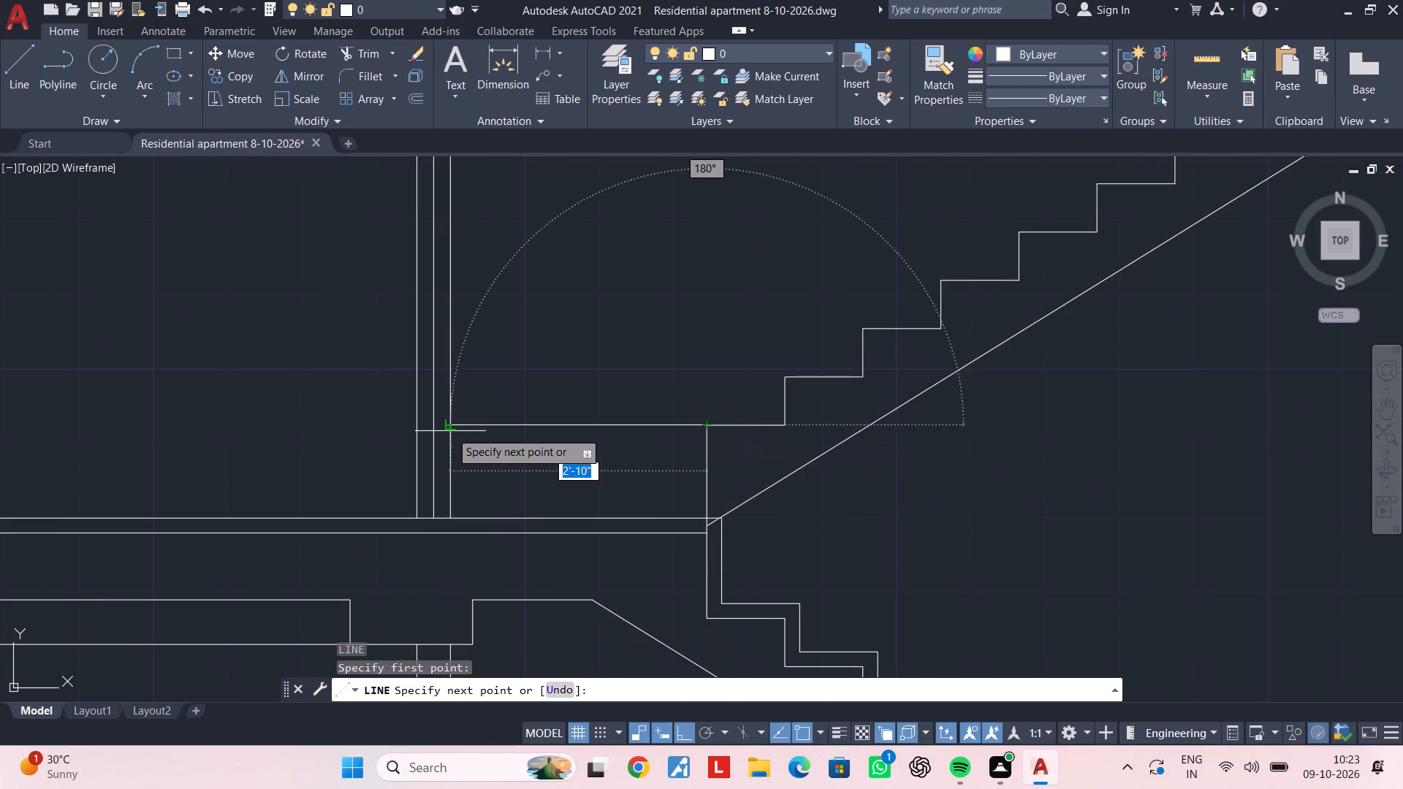
left_click(447, 416)
key("Escape")
key("Escape")
key("Escape")
key("Escape")
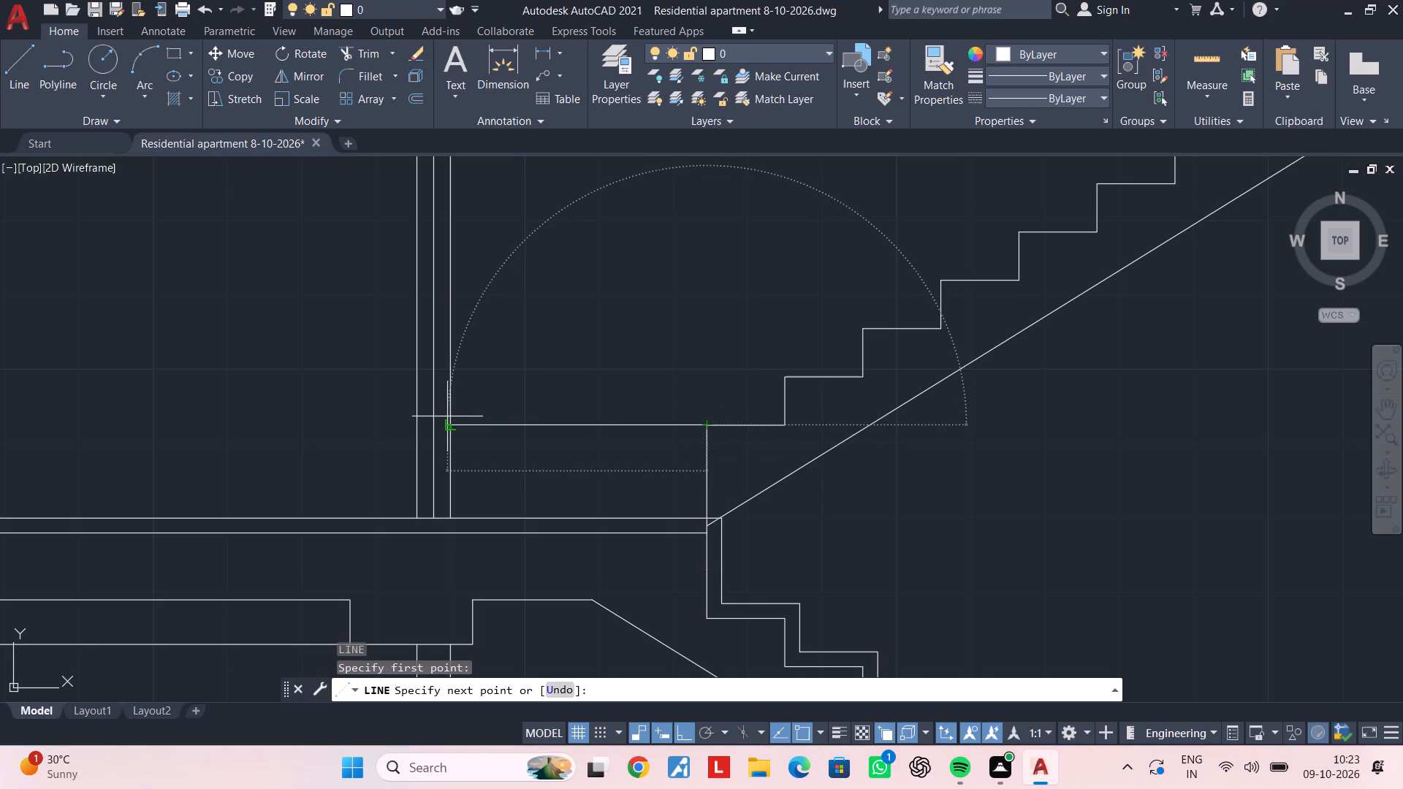
key("Escape")
key("Escape")
key("Escape")
key("Escape")
key("Escape")
Offset the third upper floor's landing line 6" downwards.
type("of 6\"")
key("Return")
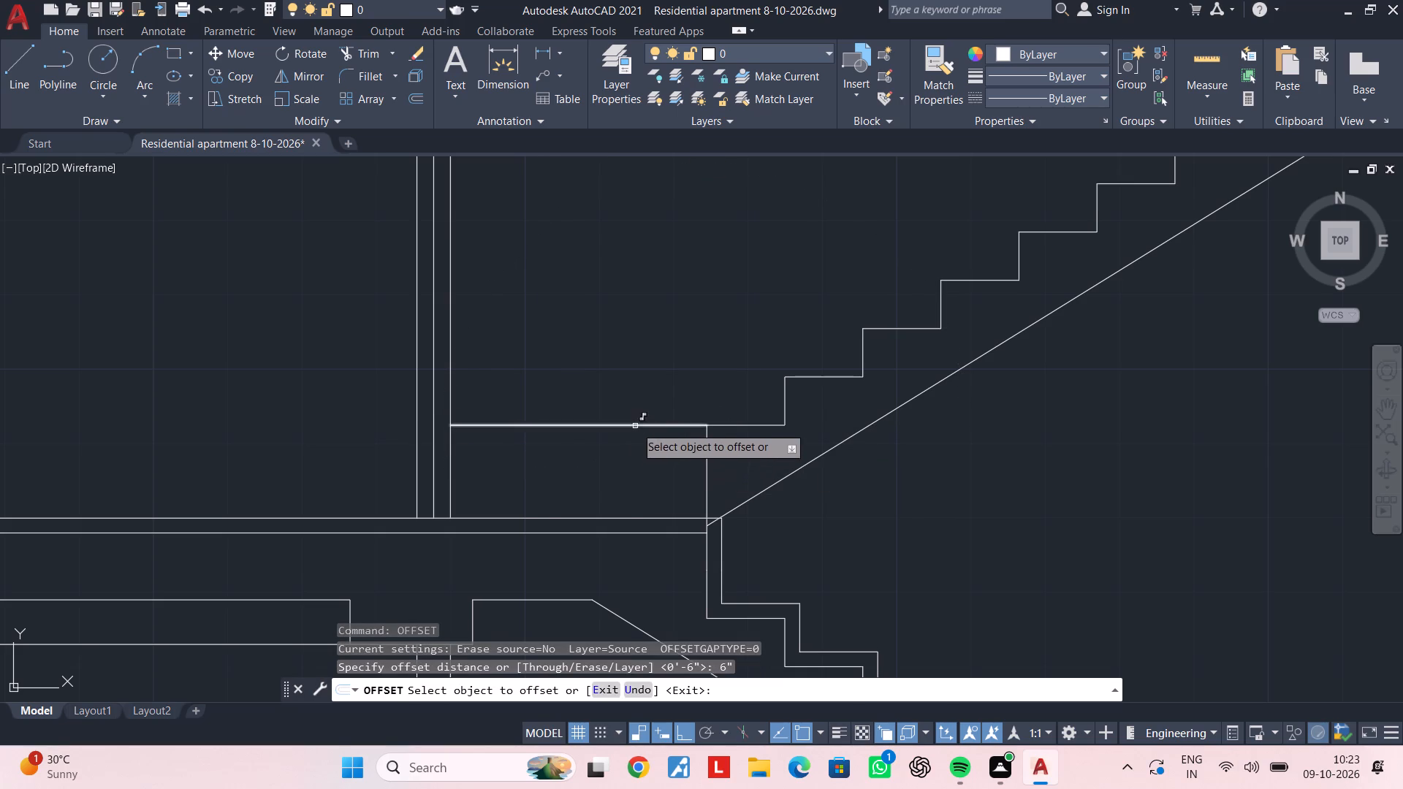
left_click(635, 426)
left_click(636, 484)
key("Escape")
key("Escape")
key("Escape")
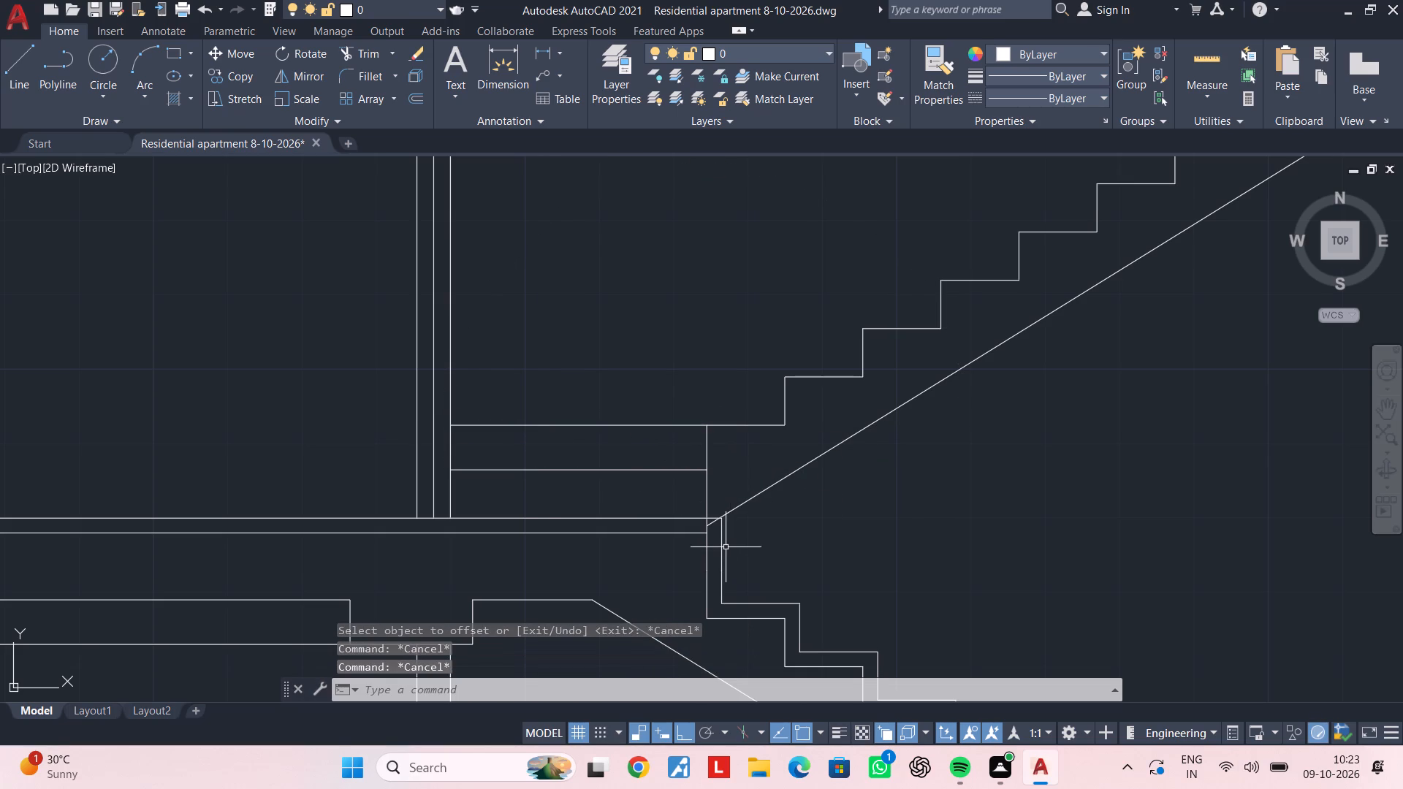
Trim the short stub of the flight's sloping soffit line inside the third upper floor's slab edge.
key("t")
key("r")
key("space")
scroll(714, 554, "up", 1)
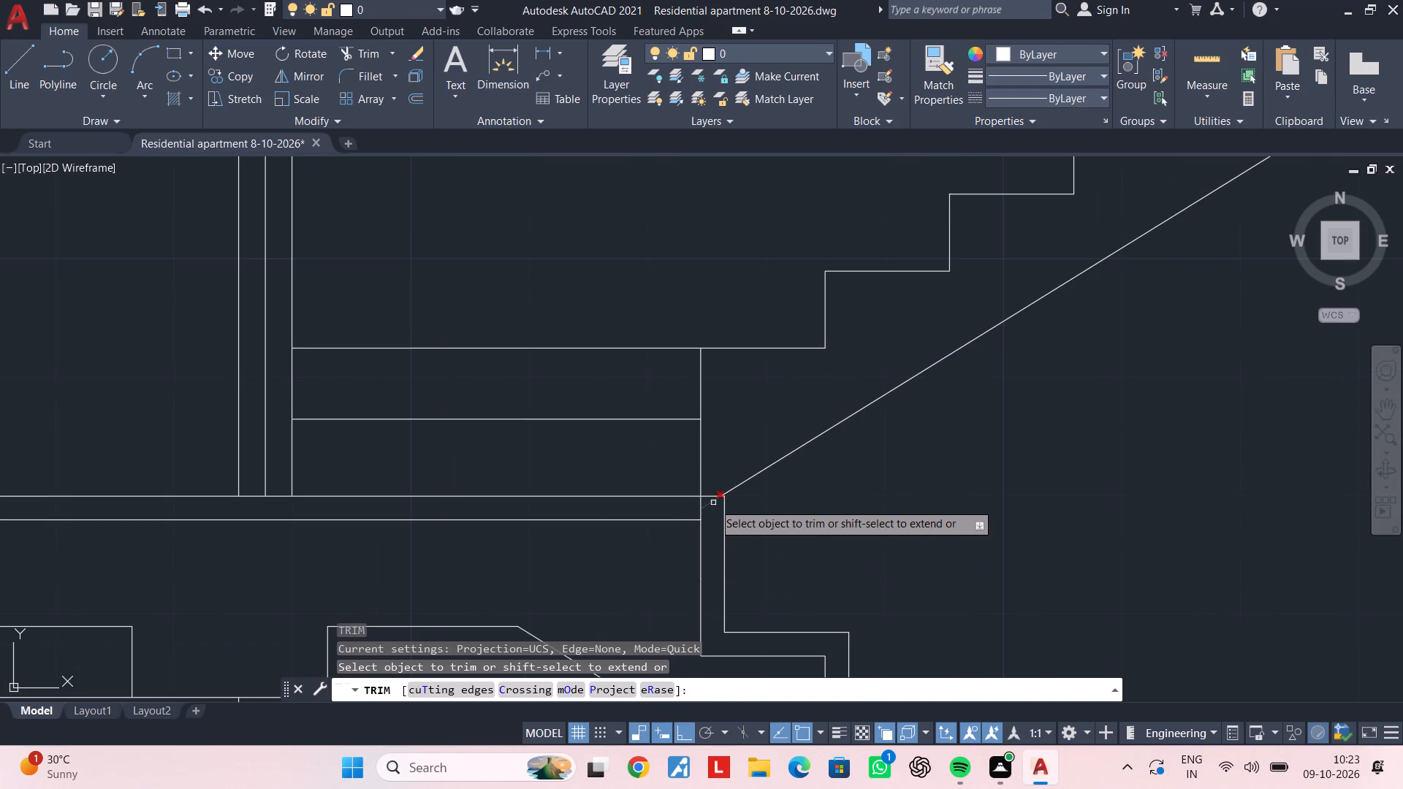
left_click(713, 503)
key("Escape")
Draw a horizontal landing line from the upper flight's foot to the stair-side wall on the topmost upper floor.
scroll(710, 503, "down", 3)
middle_click_drag(706, 371, 693, 560)
middle_click_drag(686, 416, 684, 547)
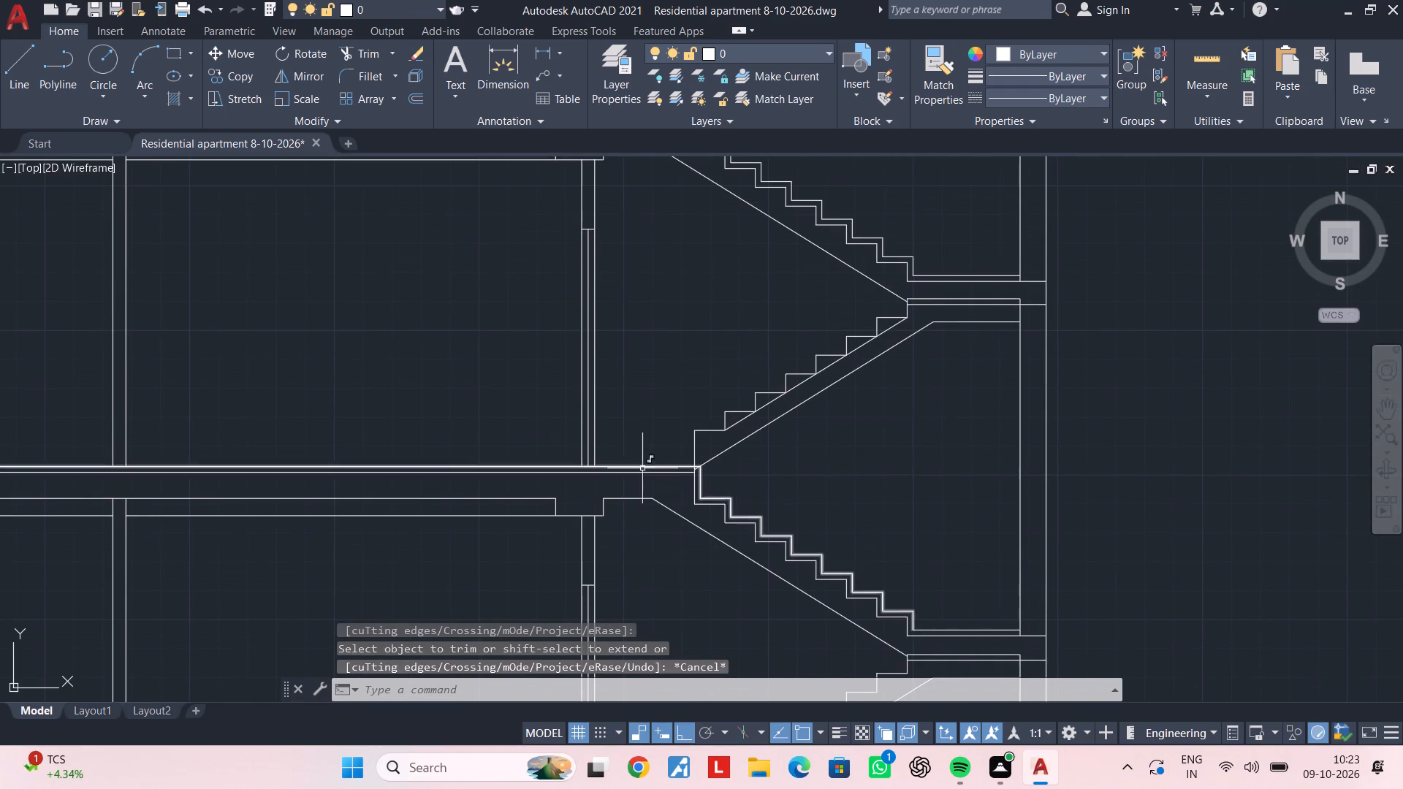
middle_click_drag(655, 485, 658, 461)
scroll(655, 481, "up", 1)
middle_click_drag(660, 441, 650, 522)
key("Escape")
key("Escape")
key("l")
key("space")
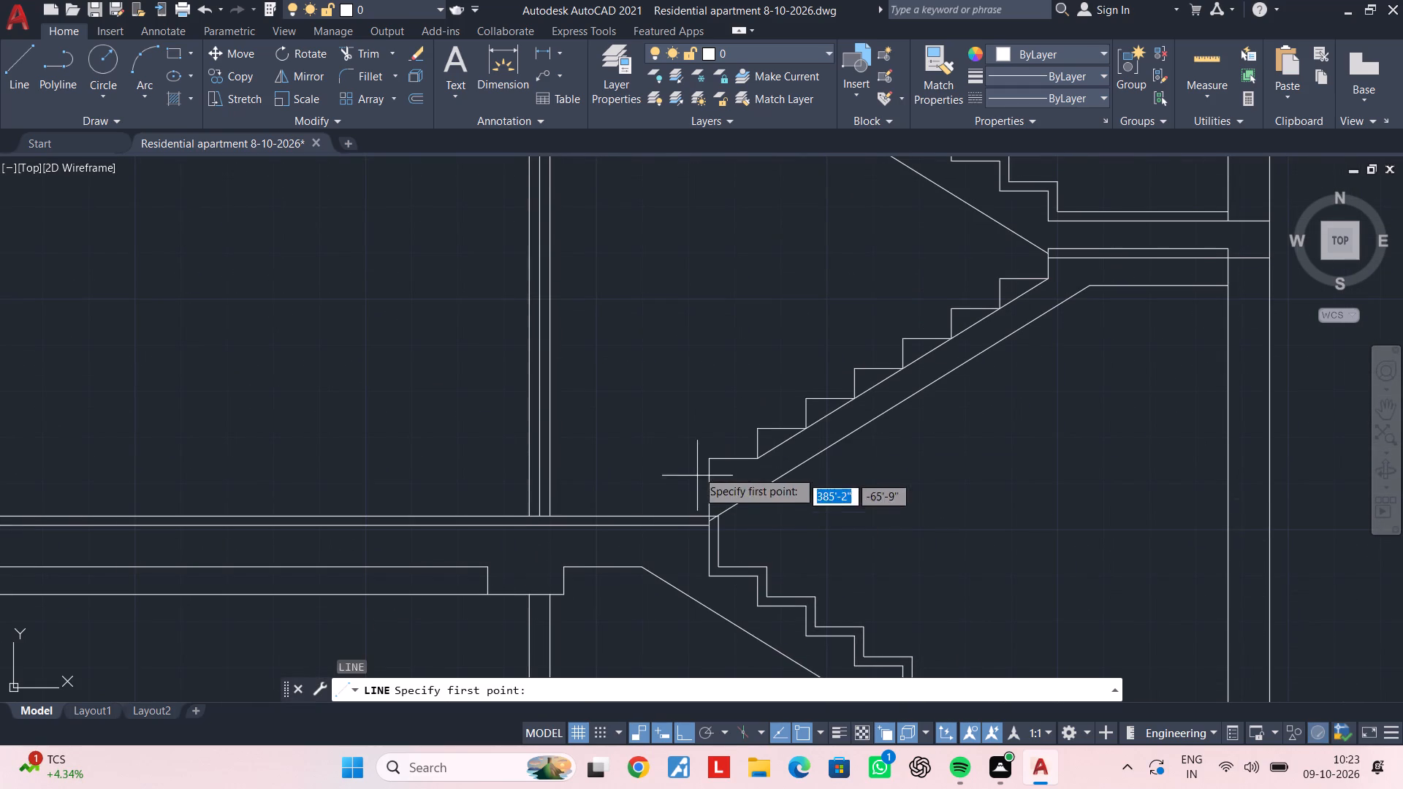
scroll(704, 451, "up", 3)
left_click(718, 484)
scroll(323, 489, "down", 2)
middle_click_drag(323, 489, 485, 489)
scroll(434, 494, "up", 1)
left_click(357, 482)
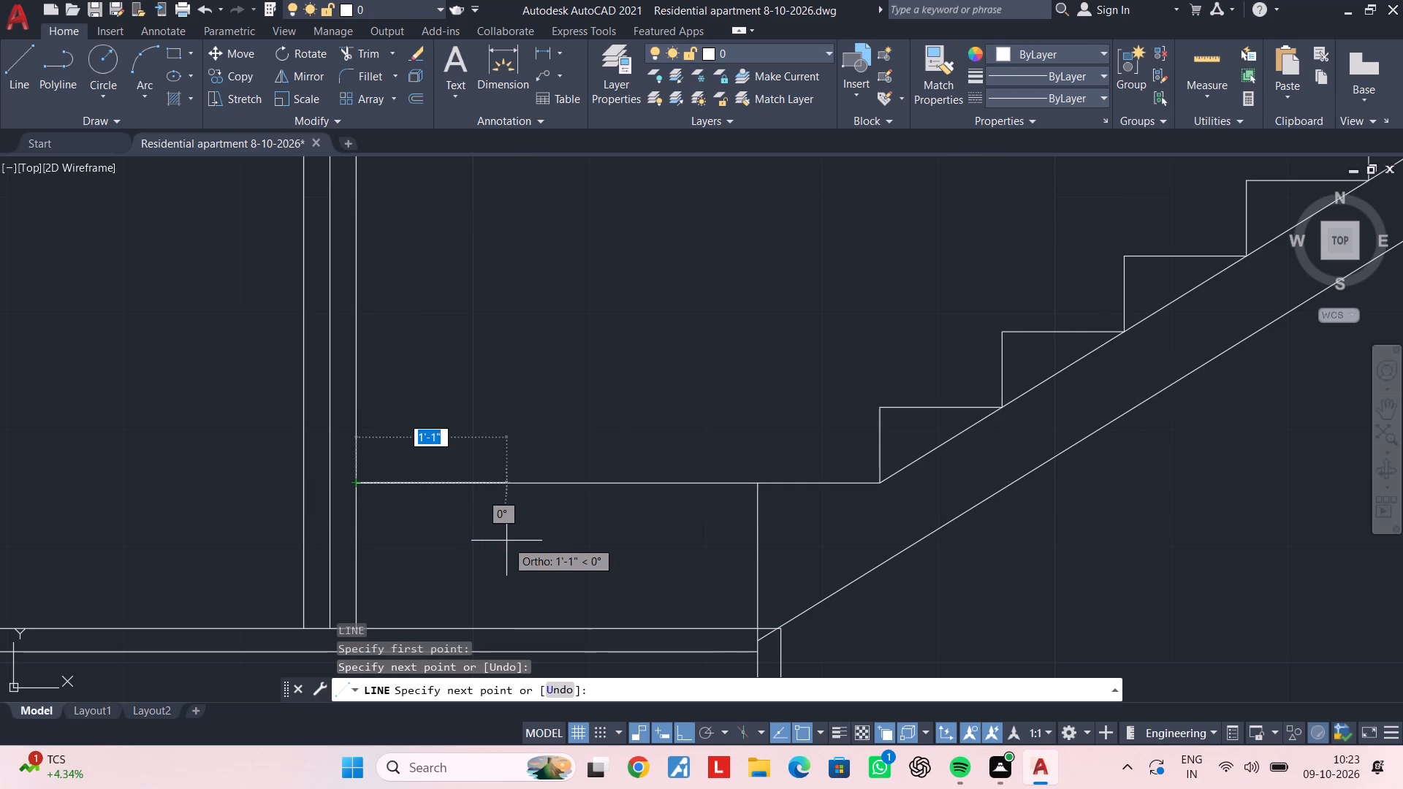
key("Escape")
key("Escape")
key("Escape")
key("Escape")
key("Escape")
Offset the topmost floor's landing line 6.5" downwards.
type("of 6.5\"")
key("Return")
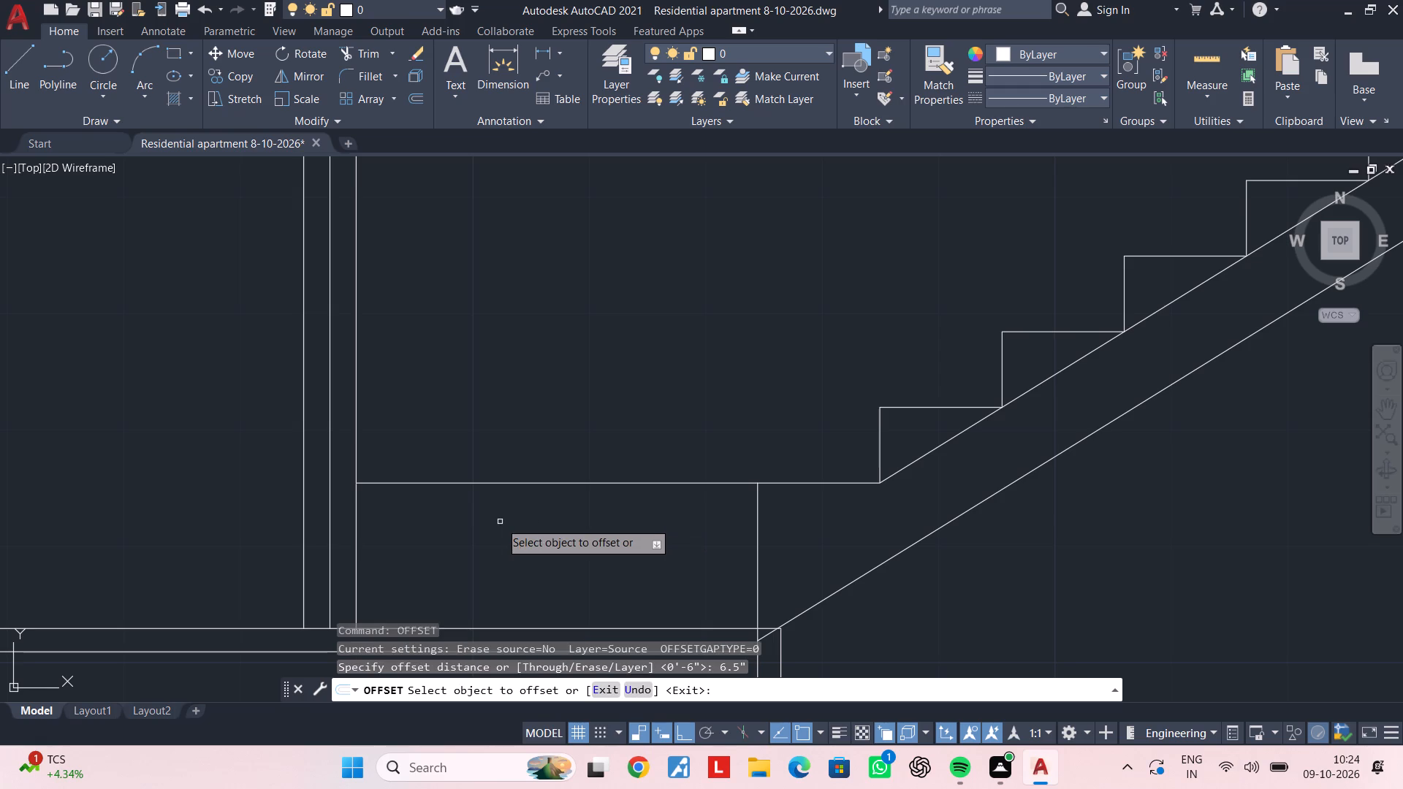
left_click(521, 481)
left_click(521, 502)
scroll(536, 509, "down", 2)
middle_click_drag(541, 512, 532, 420)
key("Escape")
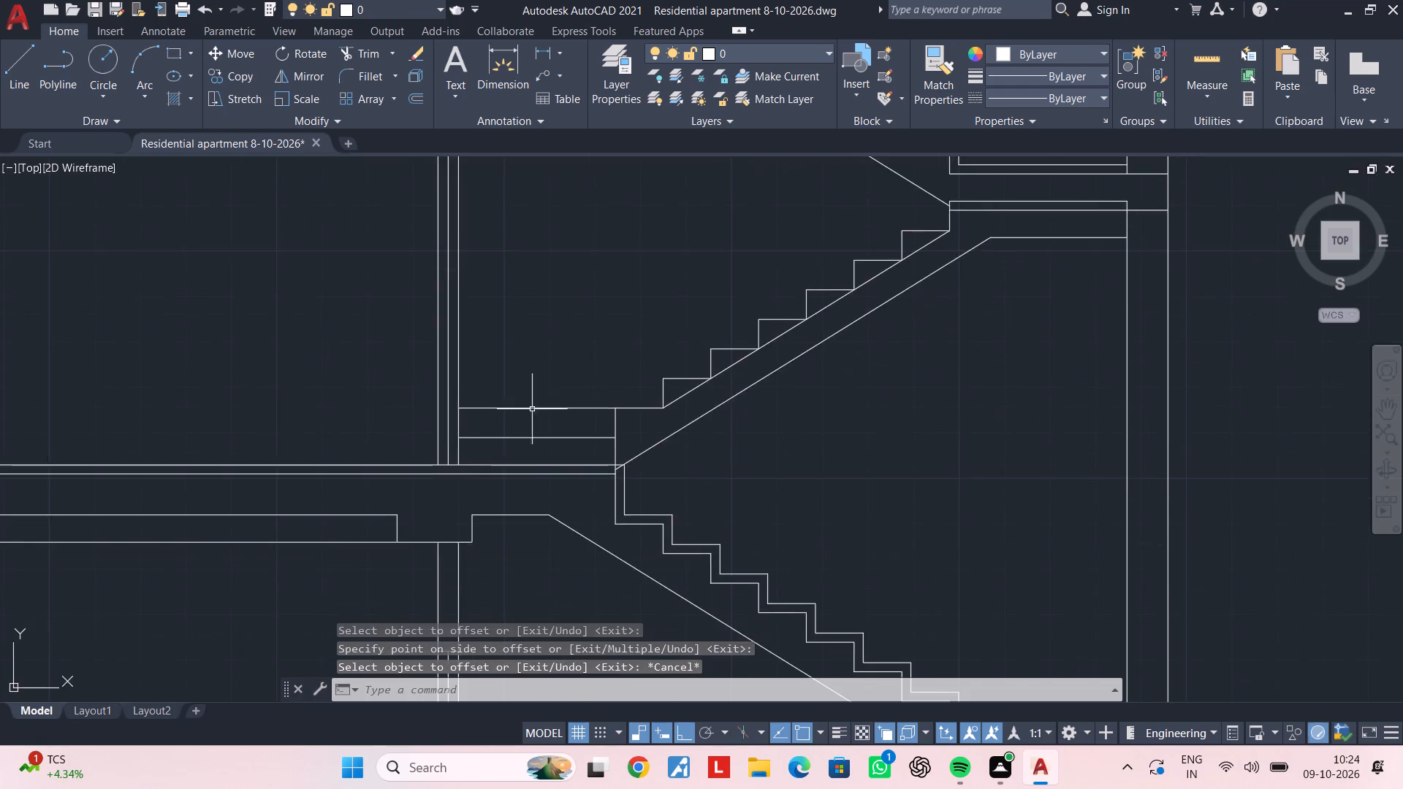
key("Escape")
Examine the landing lines and stair flights storey by storey from the roof down to the ground floor.
scroll(547, 352, "down", 2)
middle_click_drag(551, 355, 566, 574)
key("Escape")
key("Escape")
scroll(558, 413, "up", 1)
scroll(558, 418, "down", 2)
middle_click_drag(566, 443, 566, 420)
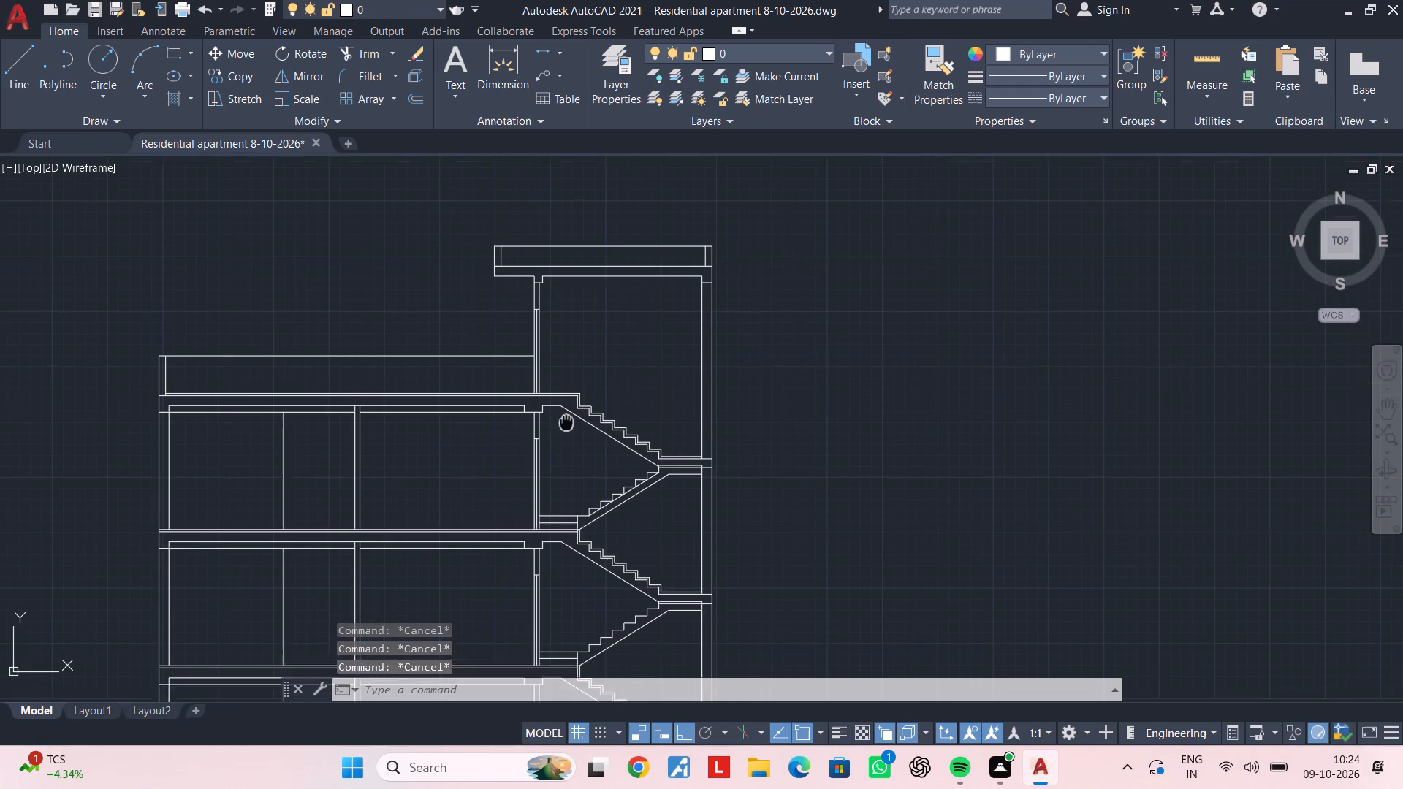
middle_click_drag(566, 420, 571, 394)
key("Escape")
key("Escape")
middle_click_drag(571, 411, 582, 453)
key("Escape")
middle_click_drag(582, 464, 565, 402)
key("Escape")
key("Escape")
key("Escape")
key("Escape")
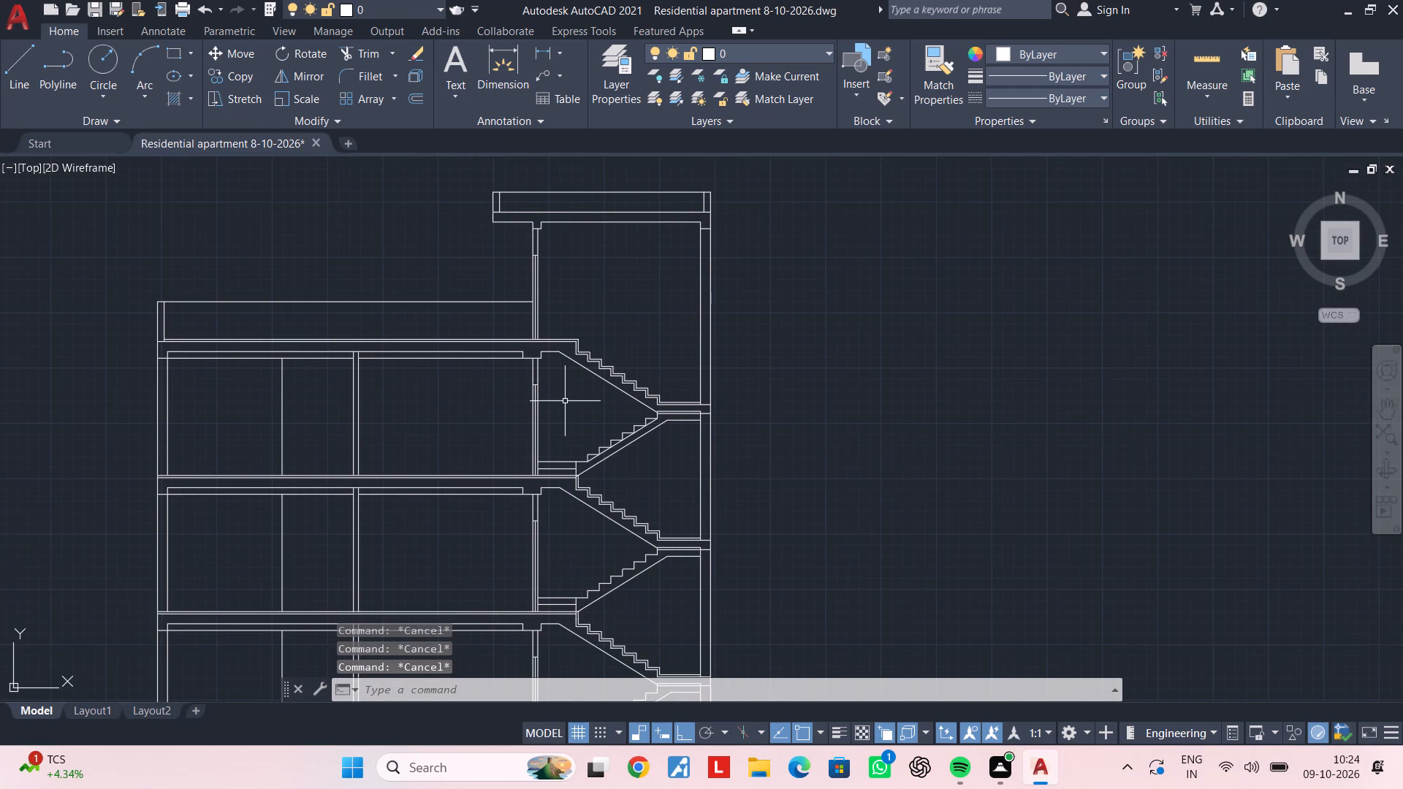
key("Escape")
key("Escape")
middle_click_drag(567, 403, 492, 292)
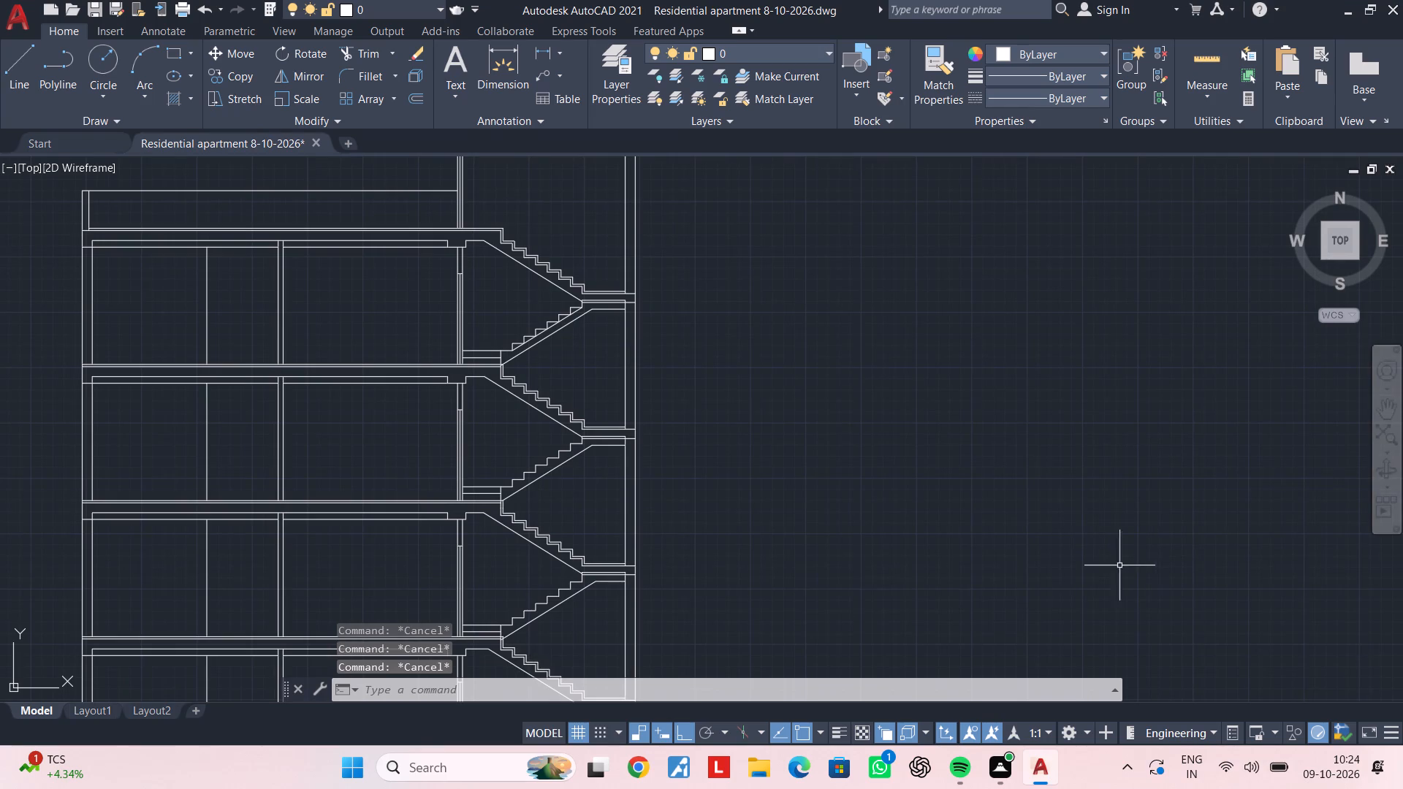
middle_click_drag(601, 553, 643, 416)
key("Escape")
middle_click_drag(624, 489, 679, 366)
key("Escape")
middle_click_drag(648, 468, 660, 414)
Save the drawing.
key("ctrl+s")
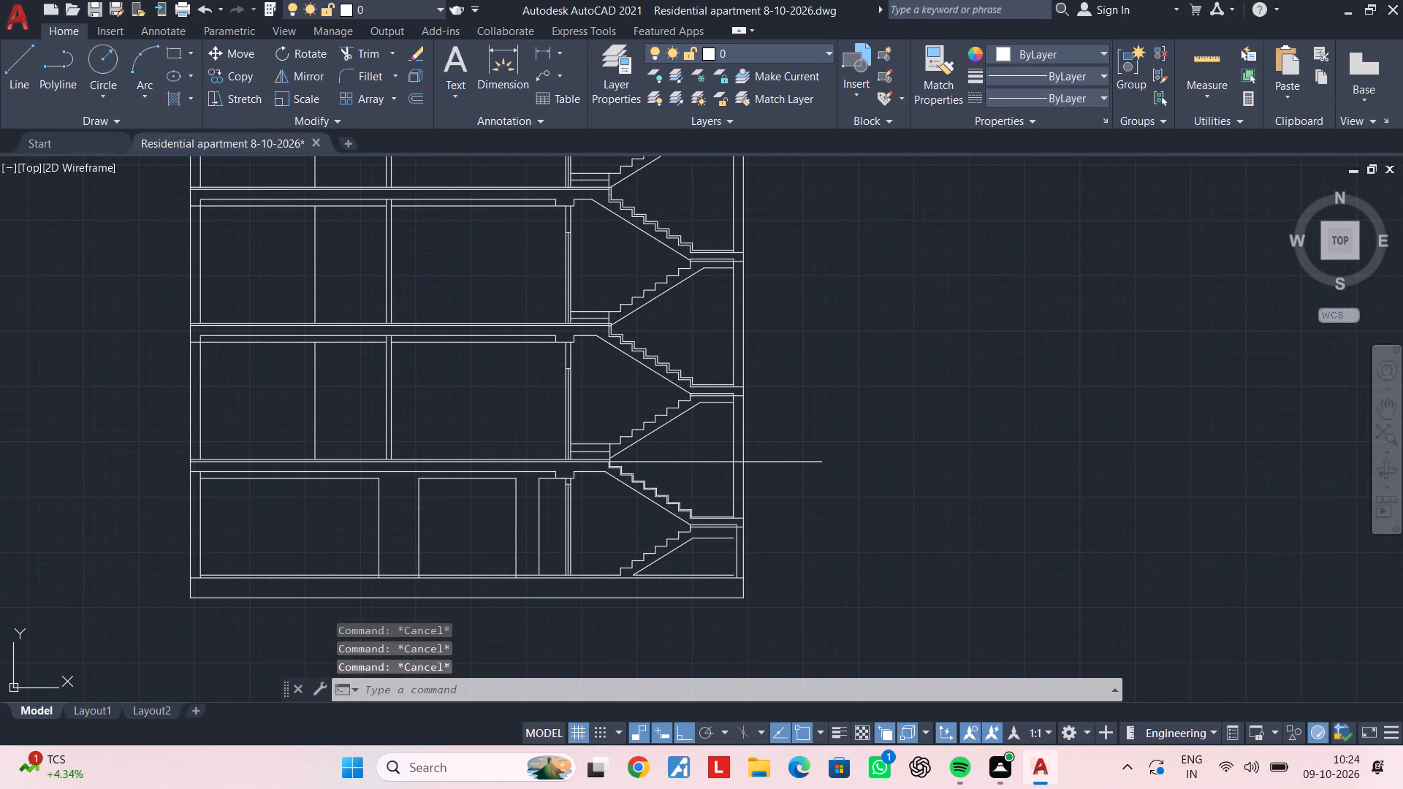
key("ctrl+s")
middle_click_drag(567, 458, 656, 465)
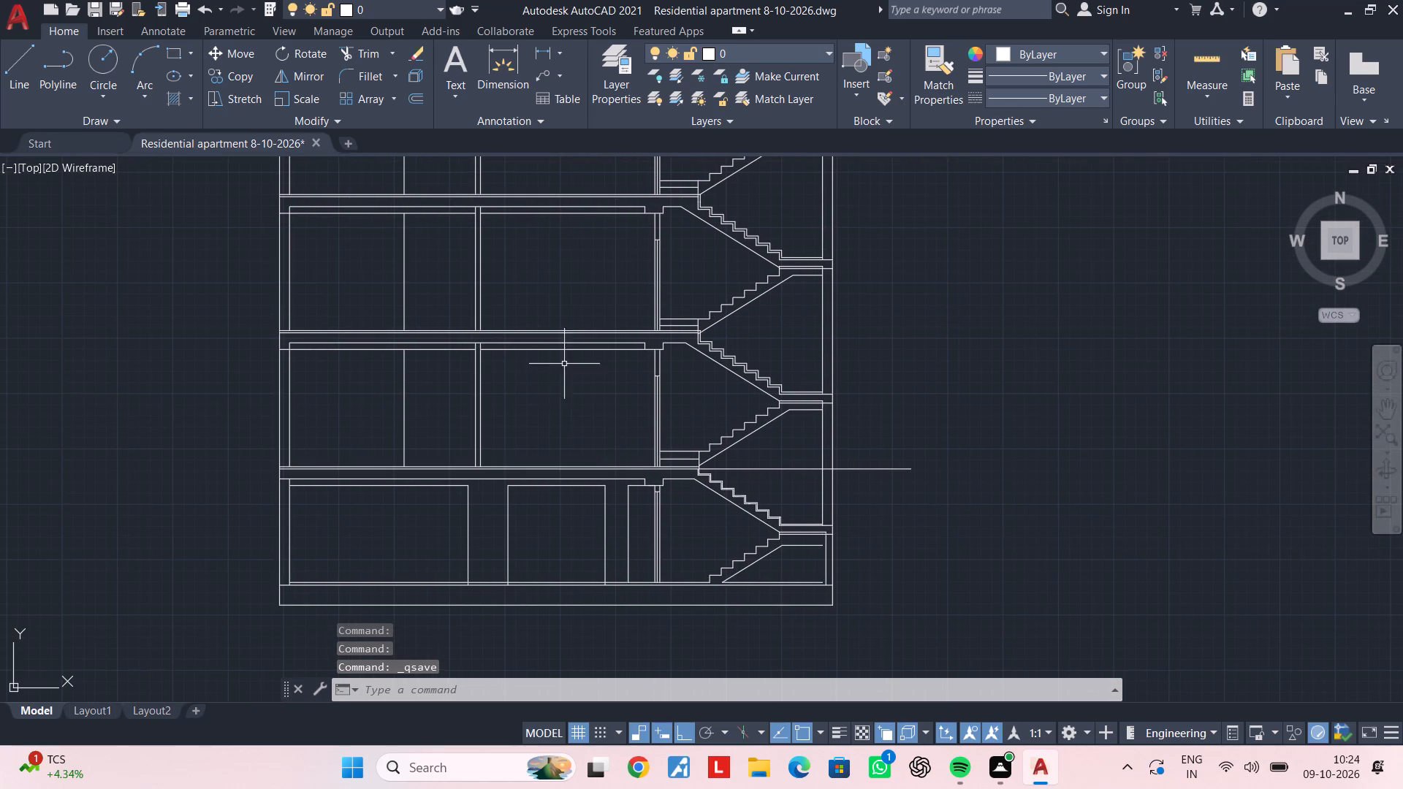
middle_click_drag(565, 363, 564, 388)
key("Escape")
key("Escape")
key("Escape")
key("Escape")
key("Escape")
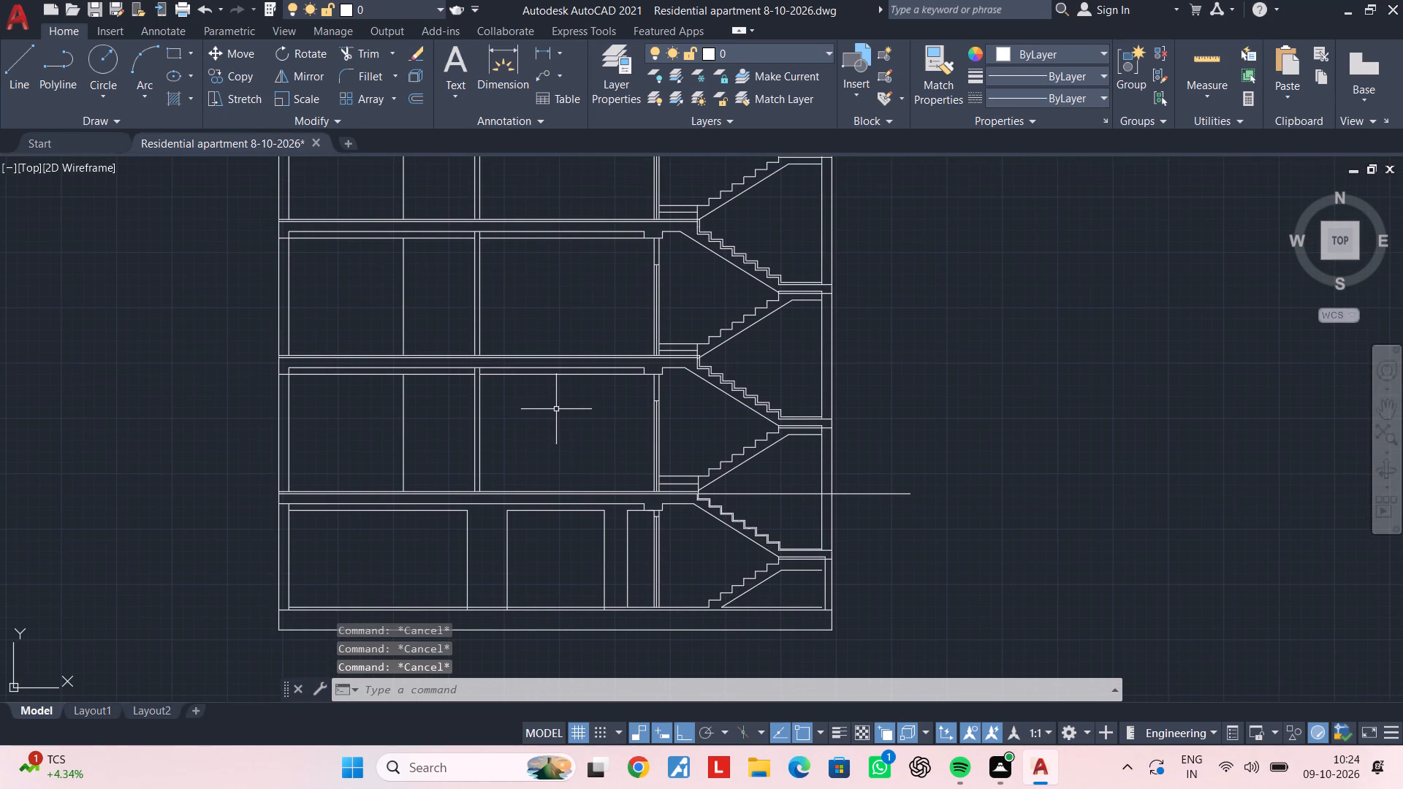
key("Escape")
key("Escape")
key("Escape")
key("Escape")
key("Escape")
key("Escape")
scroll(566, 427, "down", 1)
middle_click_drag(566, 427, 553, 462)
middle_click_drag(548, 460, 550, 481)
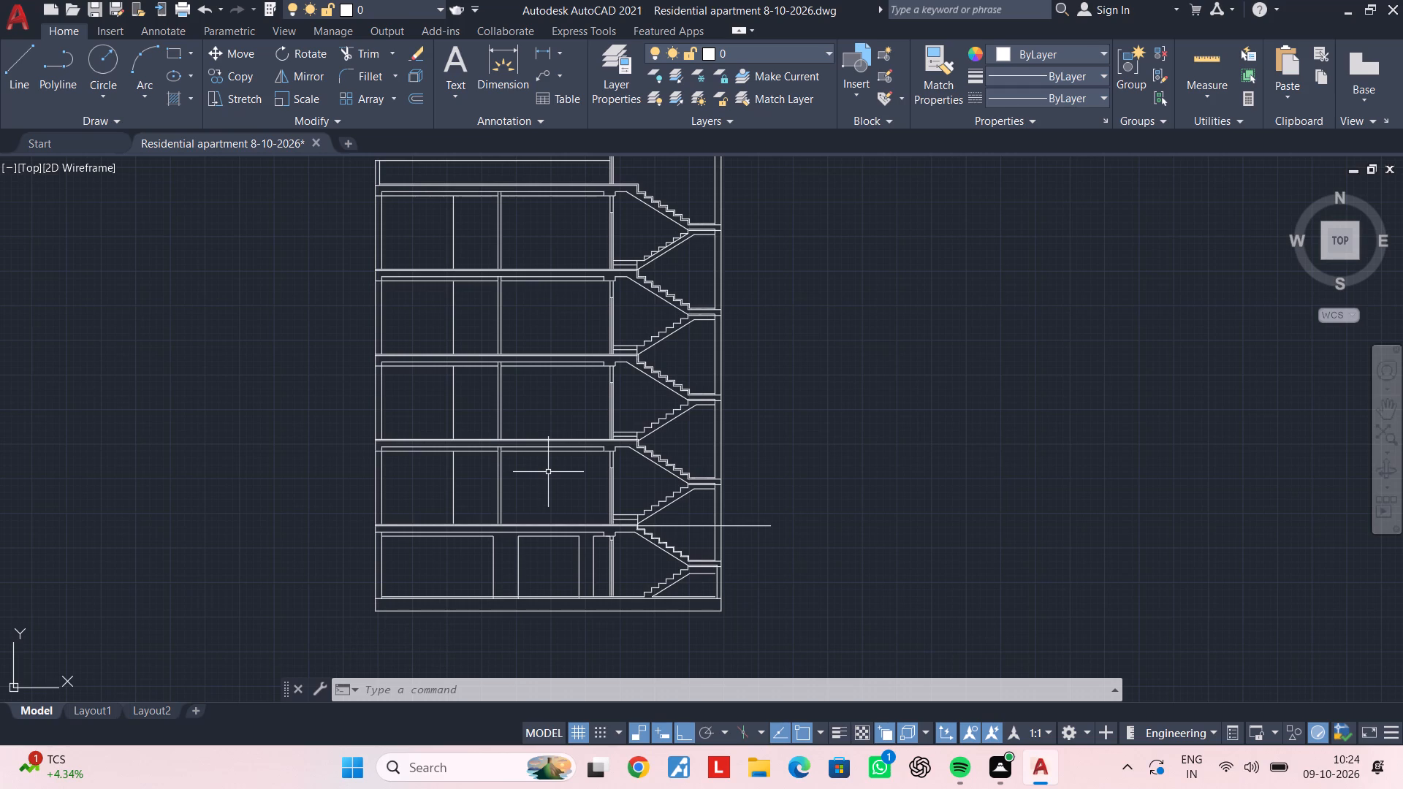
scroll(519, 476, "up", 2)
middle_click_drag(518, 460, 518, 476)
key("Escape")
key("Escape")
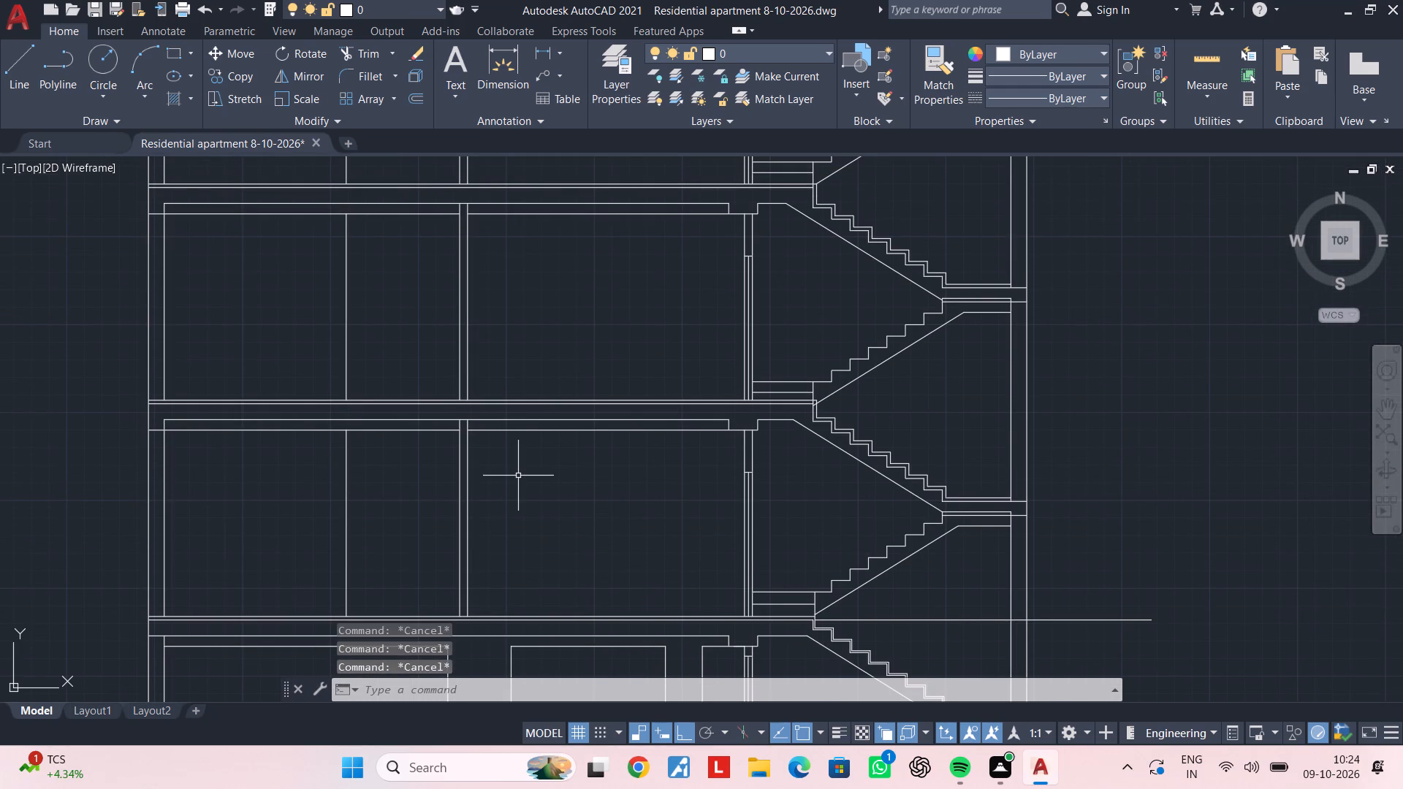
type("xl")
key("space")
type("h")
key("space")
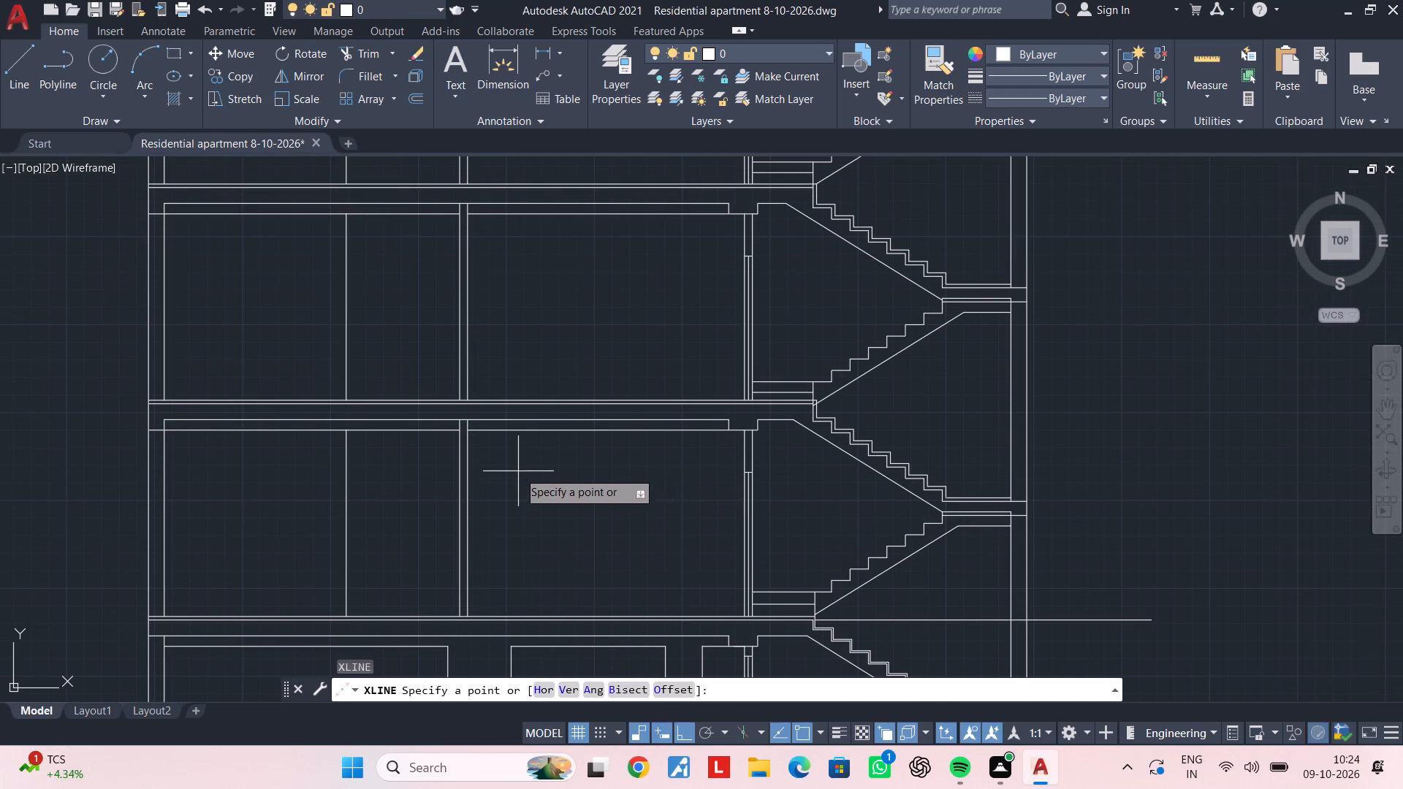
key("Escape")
Draw a vertical construction line through the rooms between the middle partition wall and the stair-side wall.
key("x")
type("l")
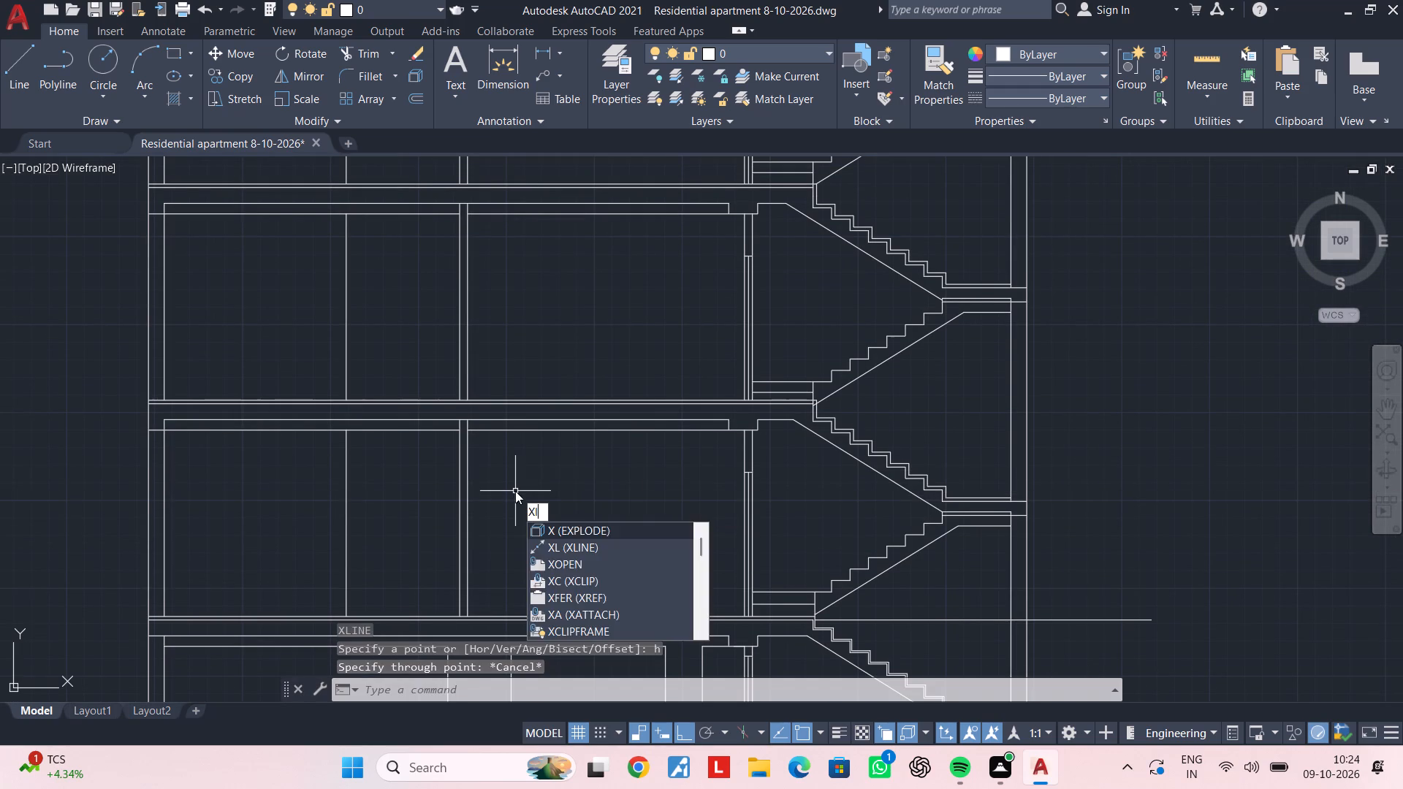
key("space")
type("v")
key("space")
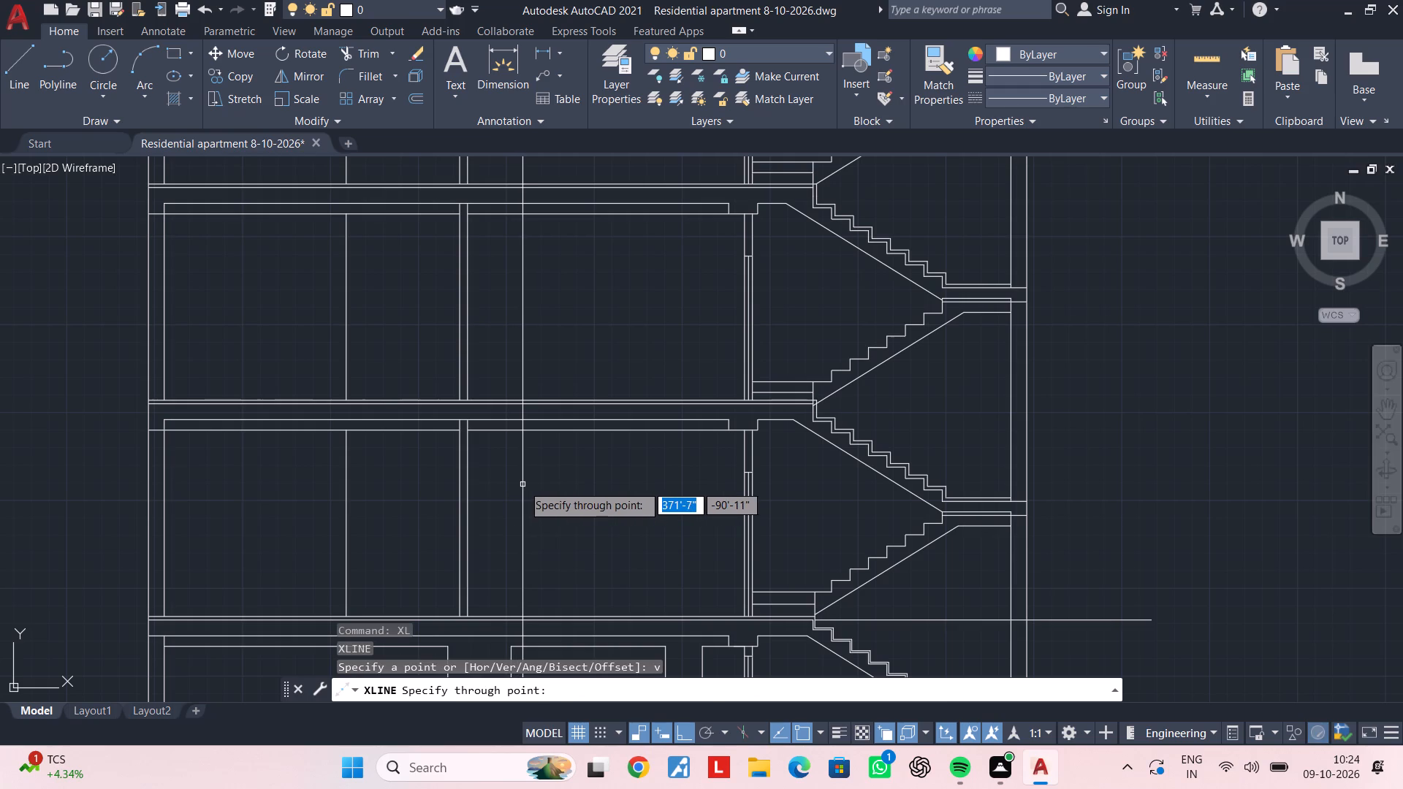
left_click(522, 484)
key("Escape")
key("Escape")
key("Escape")
key("Escape")
key("Escape")
Offset the vertical construction line 4' towards the staircase.
type("of")
key("space")
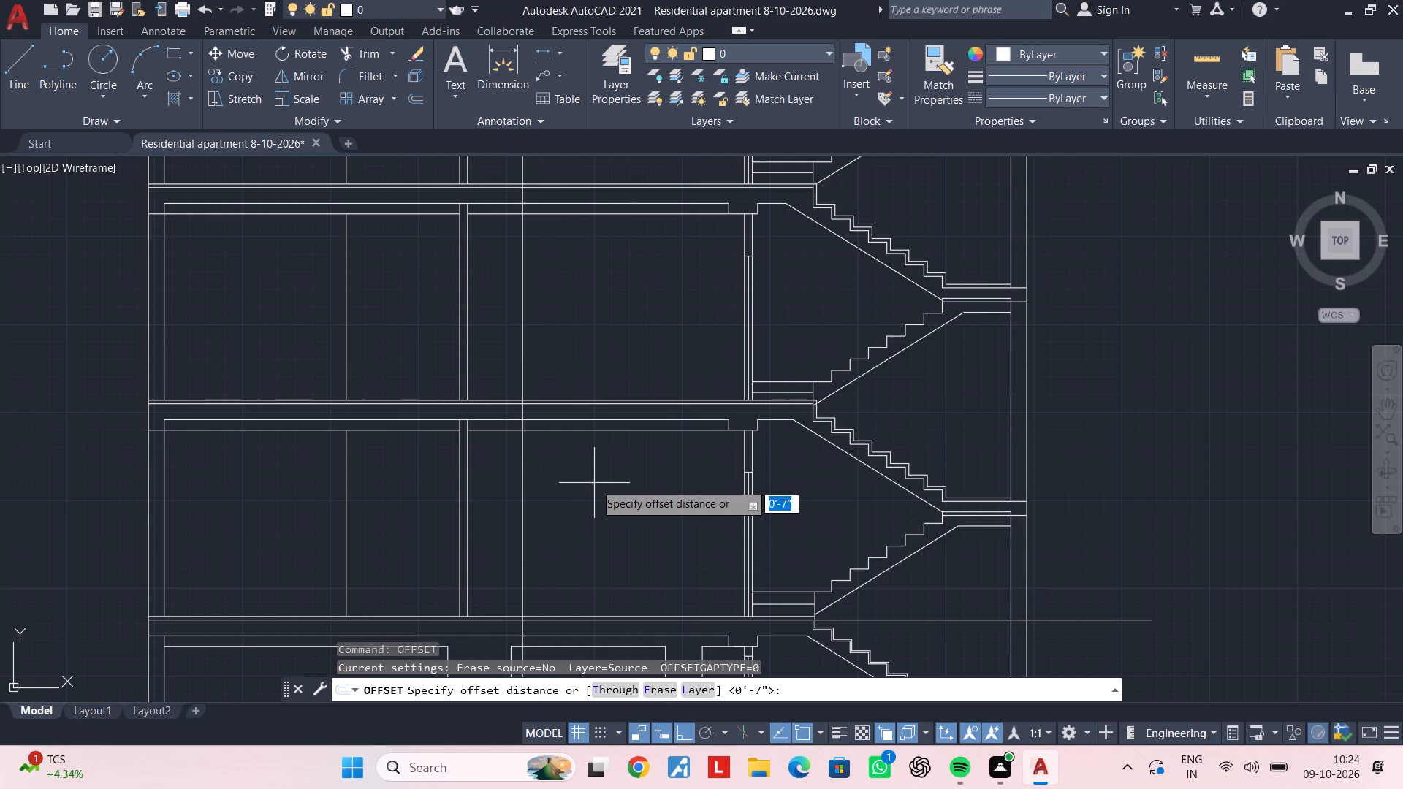
type("4'")
key("Return")
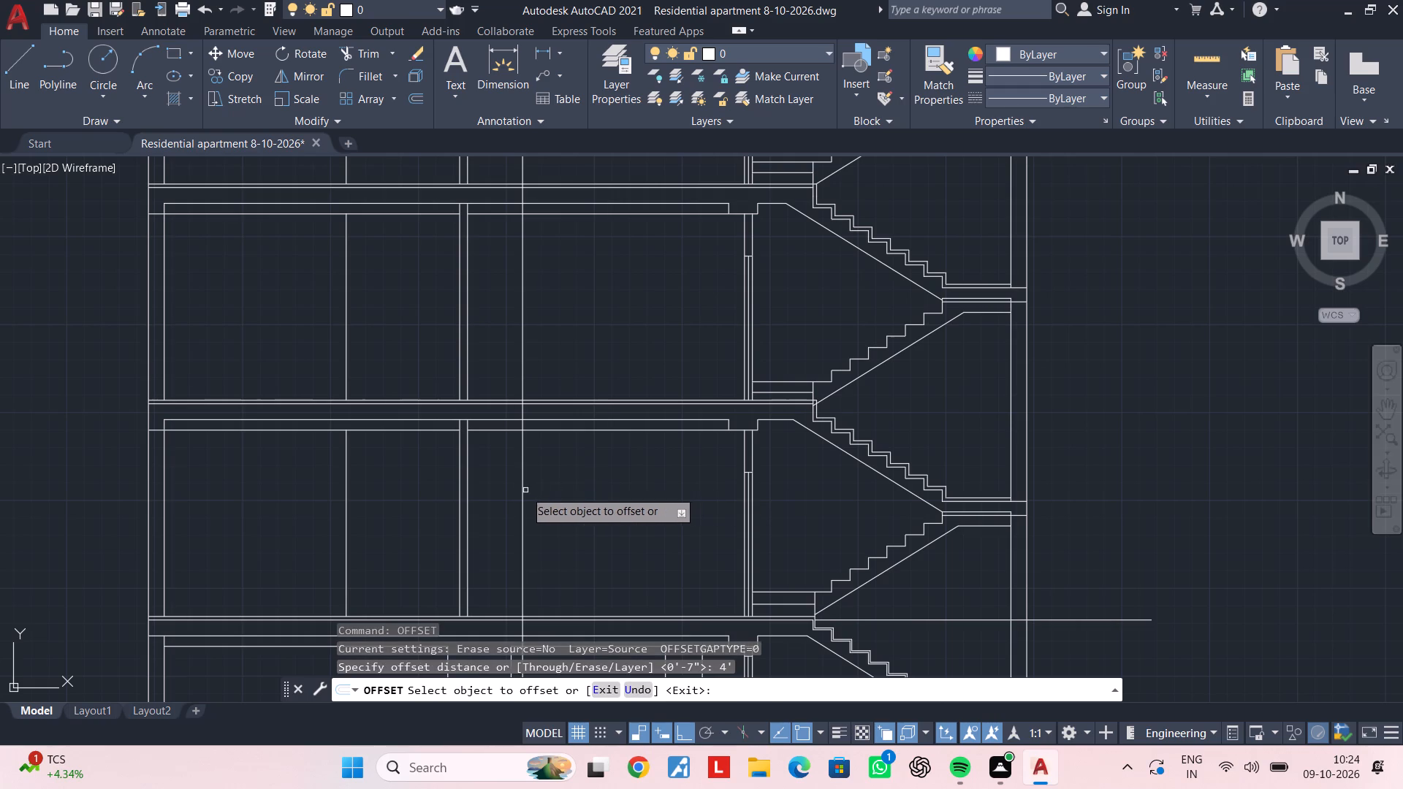
left_click(522, 490)
scroll(628, 487, "down", 2)
scroll(628, 487, "up", 2)
scroll(628, 487, "down", 1)
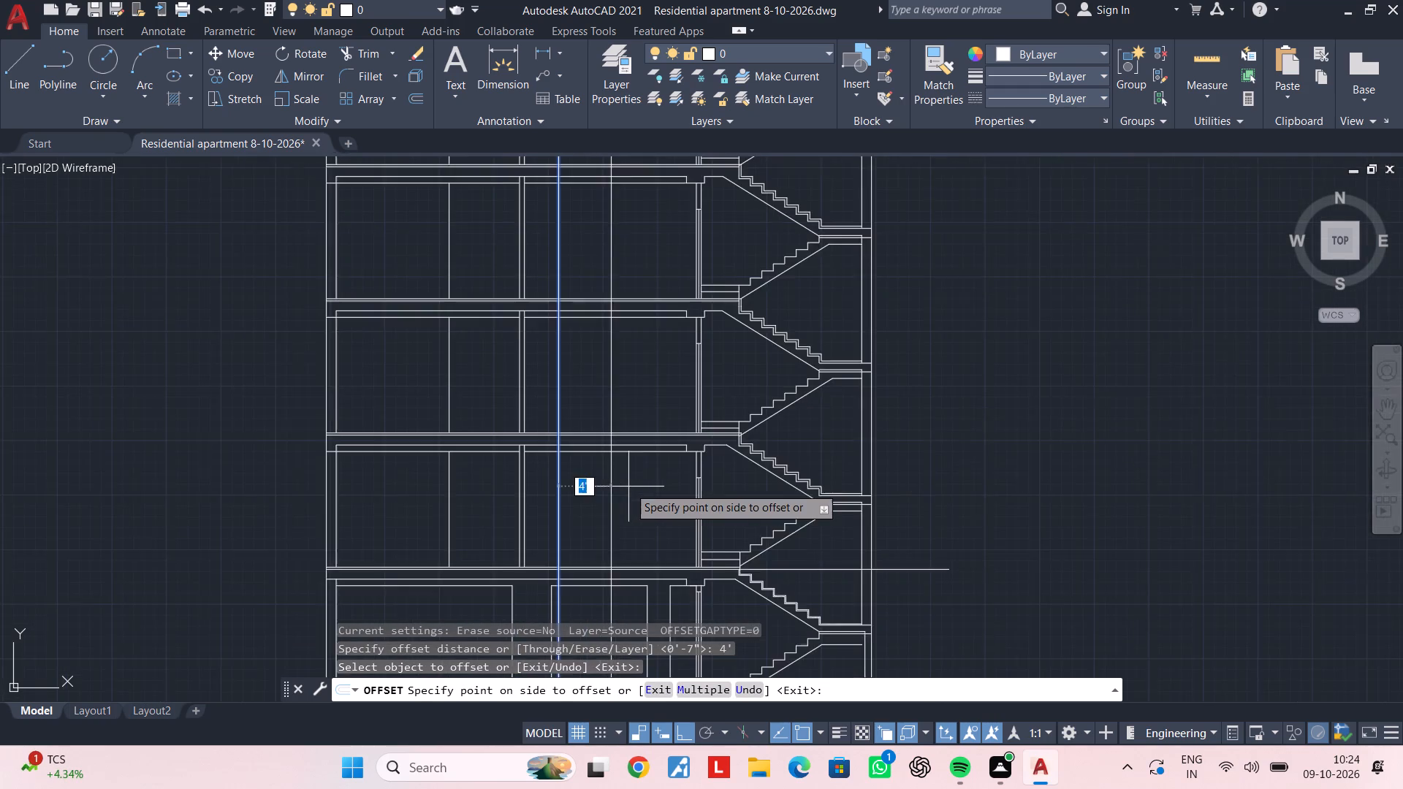
middle_click_drag(628, 487, 623, 377)
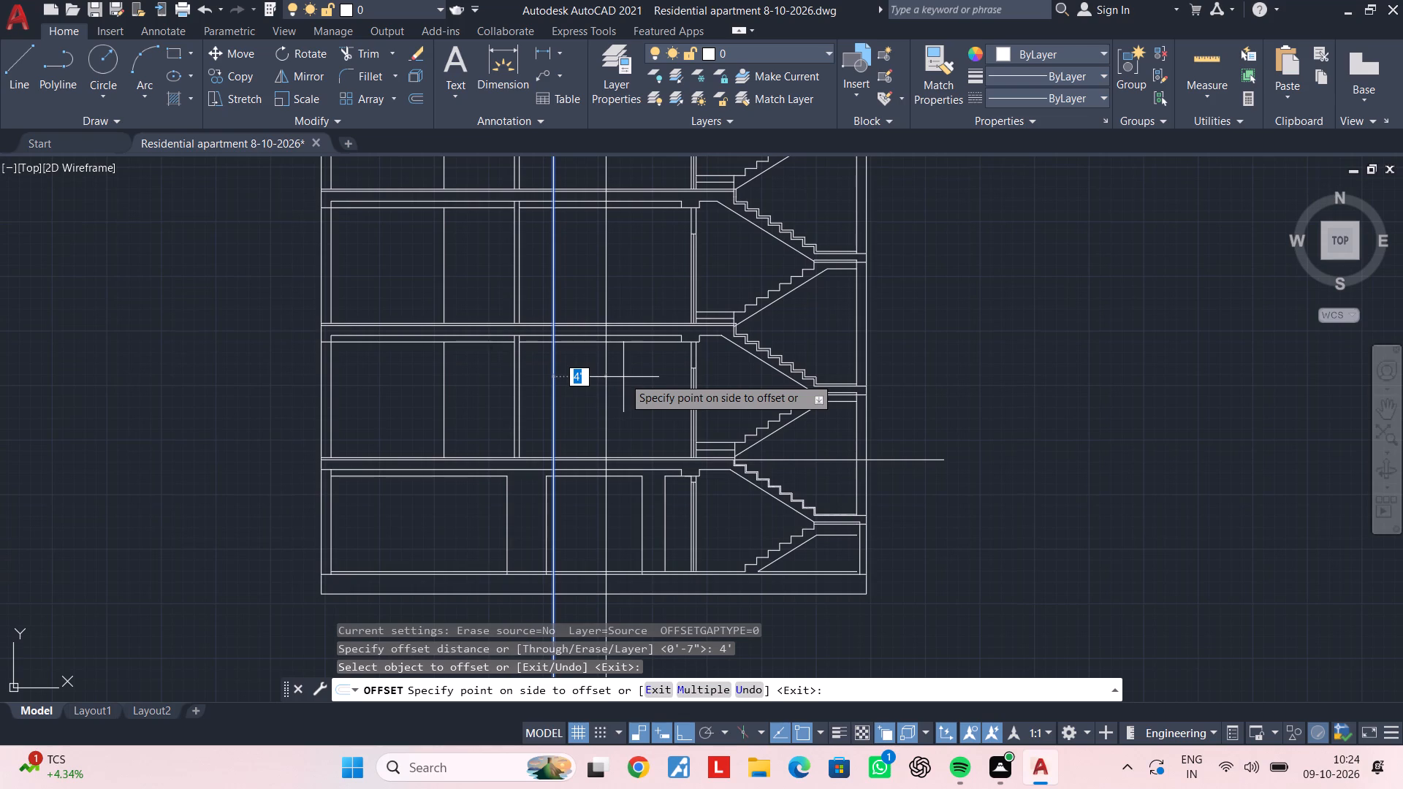
left_click(623, 377)
key("Escape")
key("Escape")
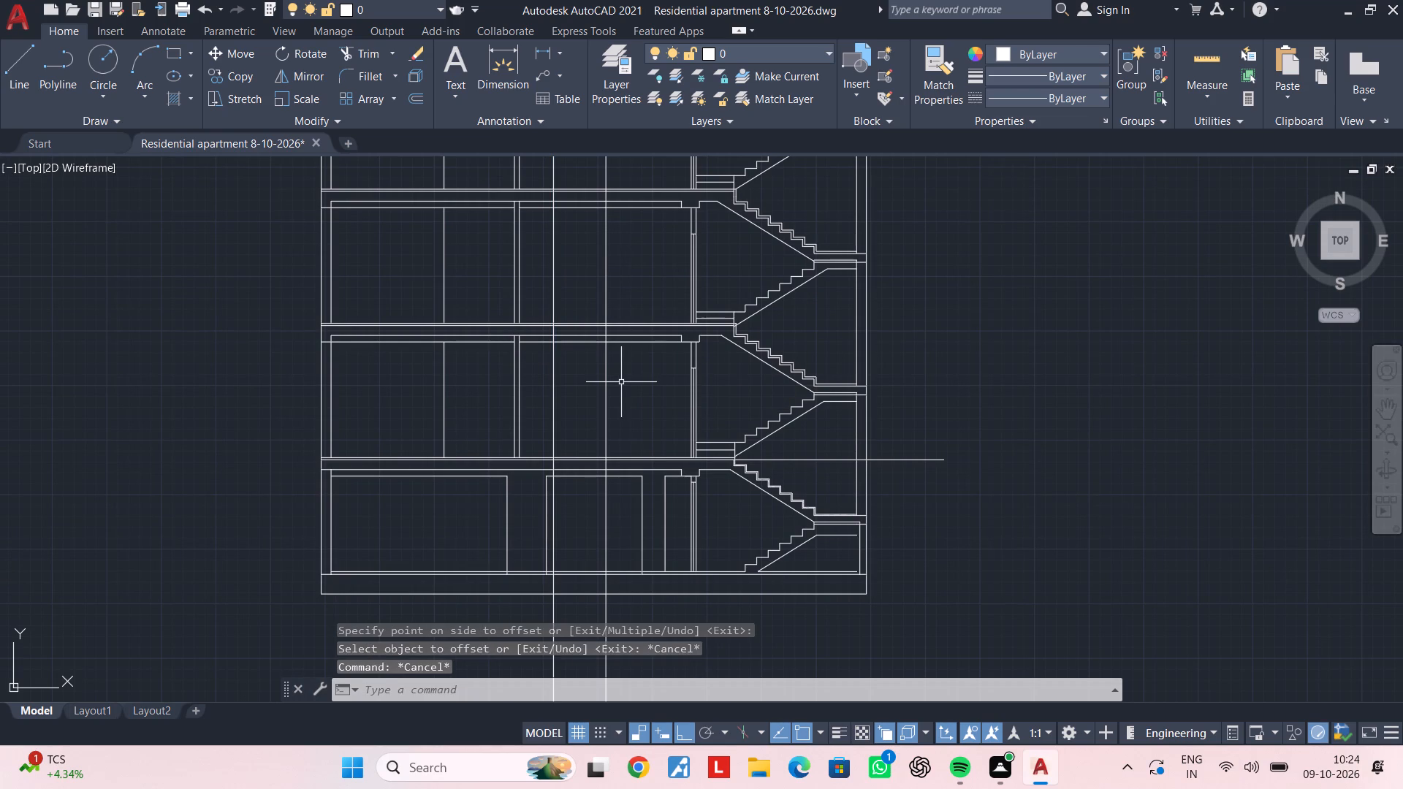
Trim both vertical construction lines out of the first-floor slab and its floor finish layer.
type("tr")
key("space")
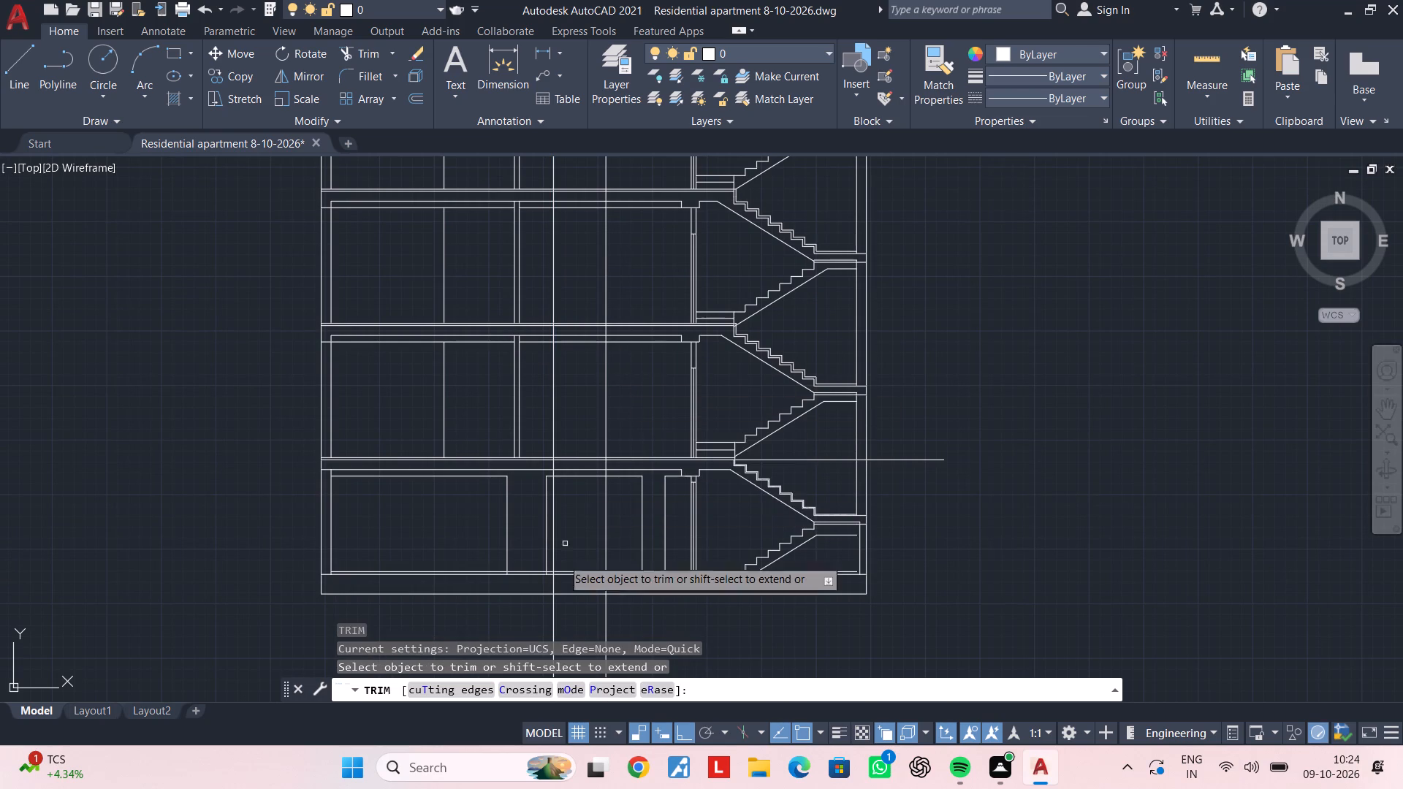
scroll(556, 462, "up", 5)
left_click(449, 457)
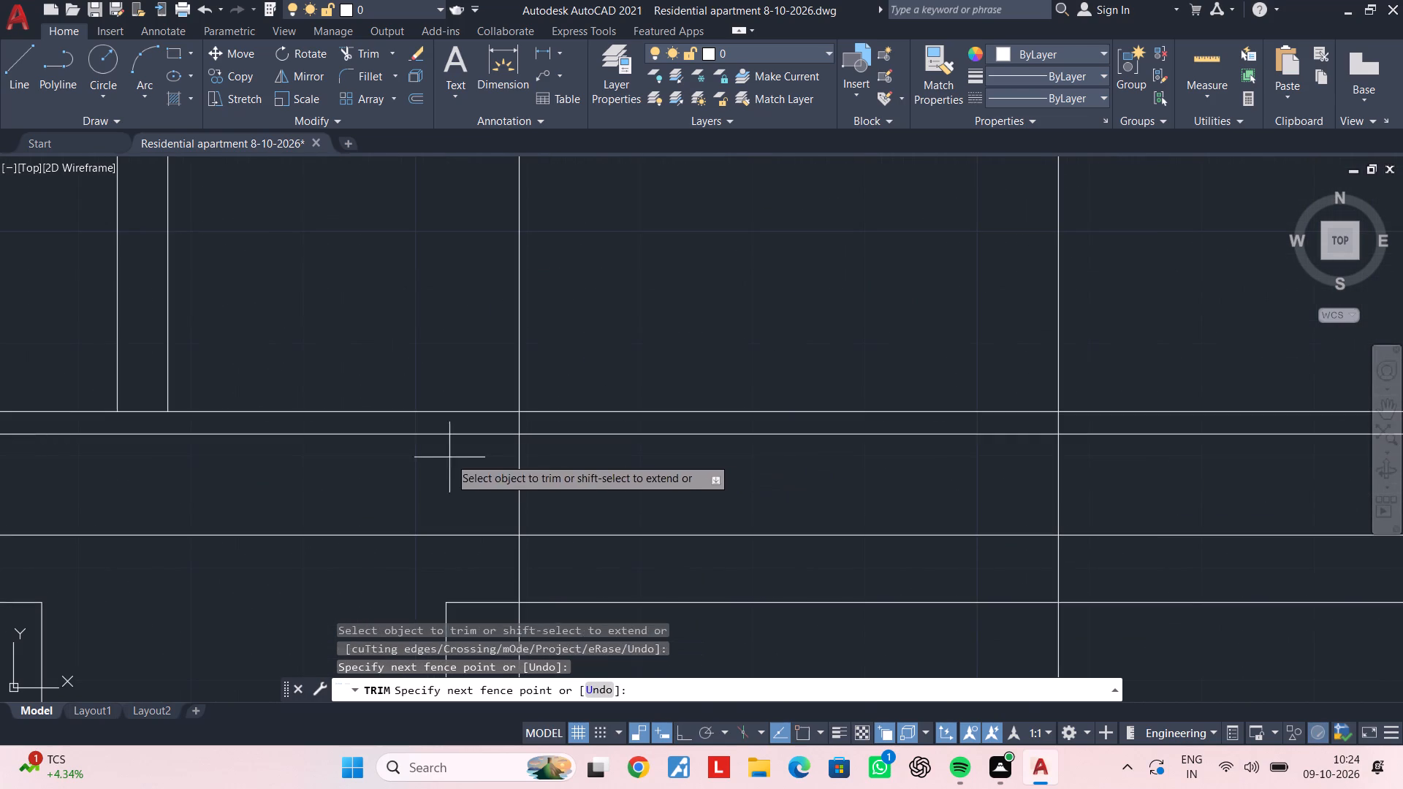
left_click(1086, 468)
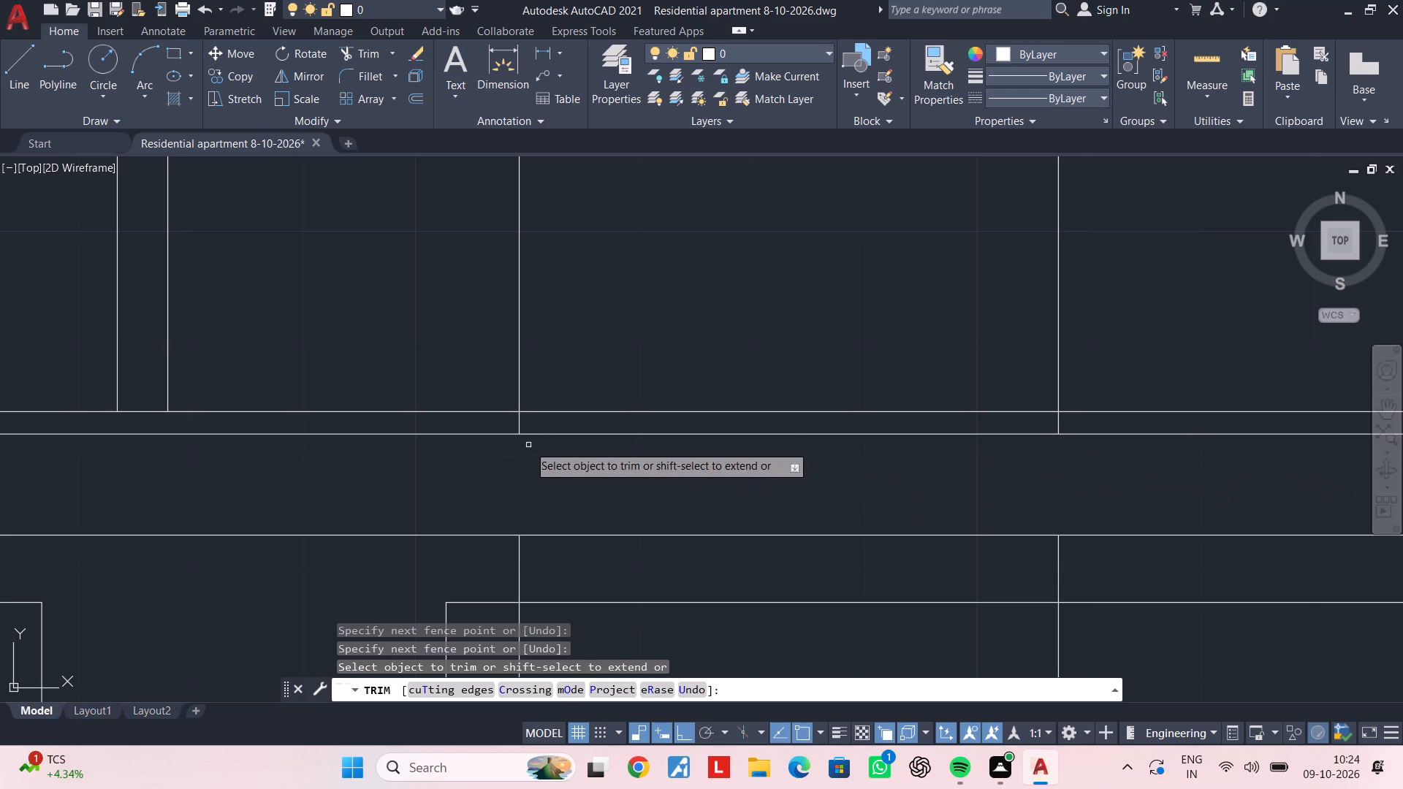
left_click(520, 421)
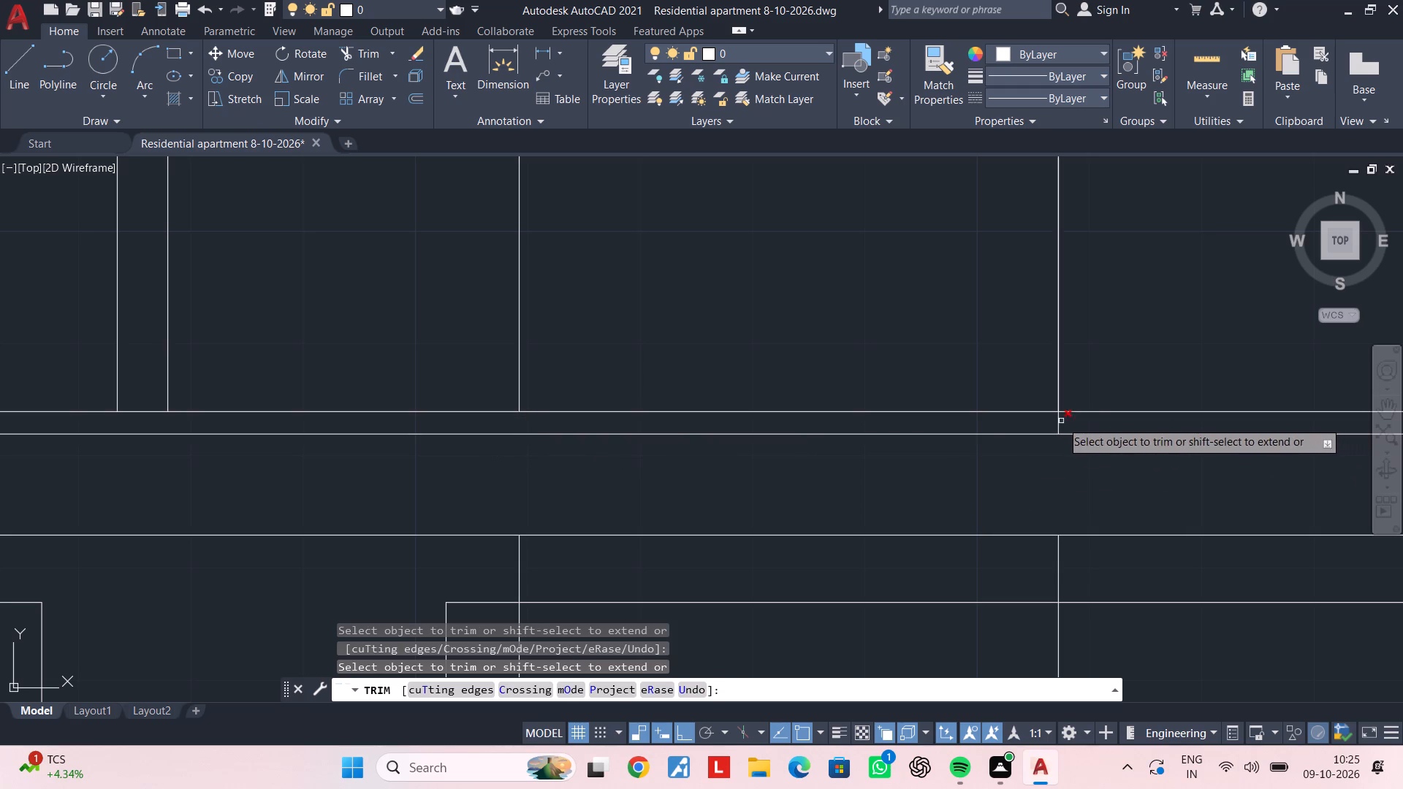
left_click(1060, 421)
scroll(1025, 492, "down", 2)
middle_click_drag(1024, 492, 961, 386)
key("Escape")
key("Escape")
Delete the two leftover vertical line portions running down through the ground floor.
left_click(991, 484)
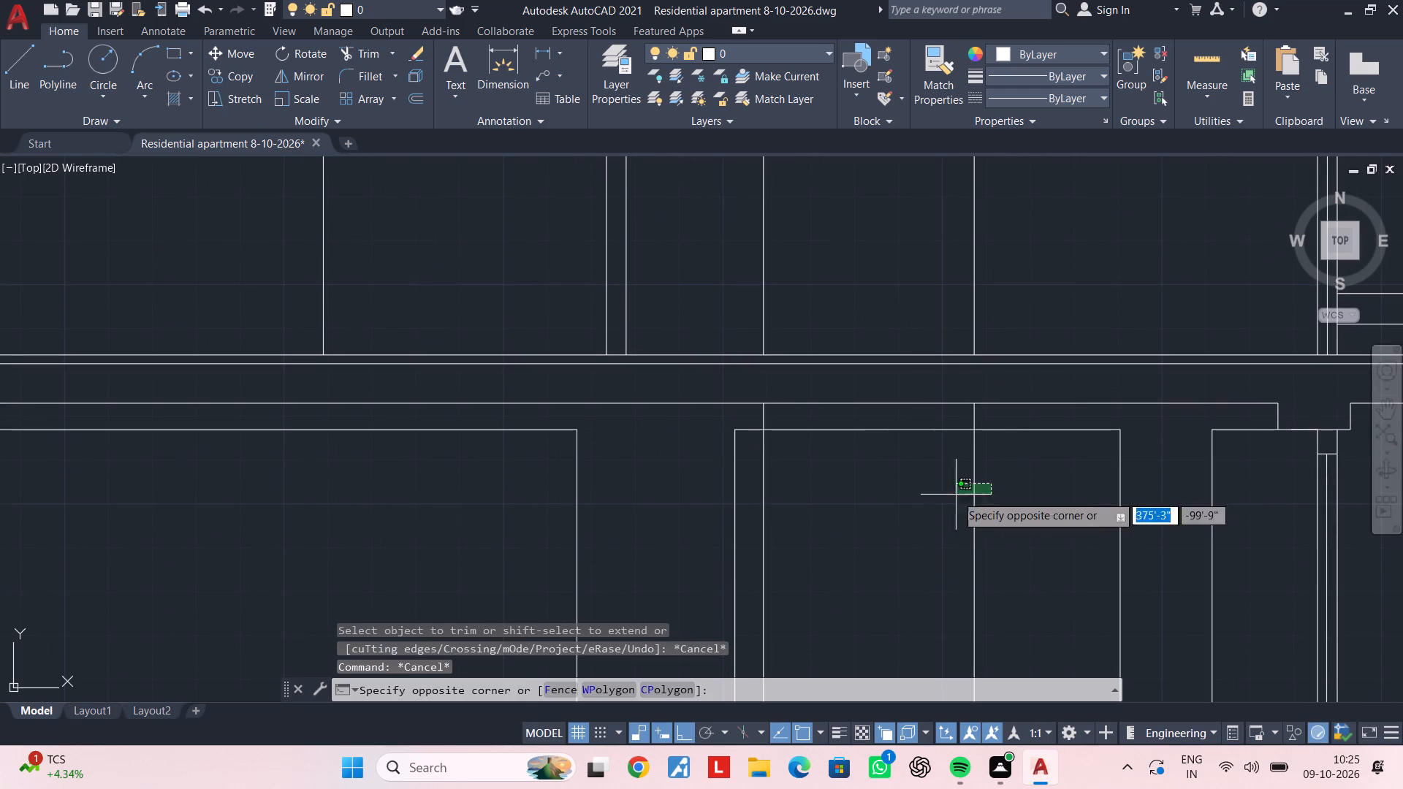
left_click(755, 538)
key("Delete")
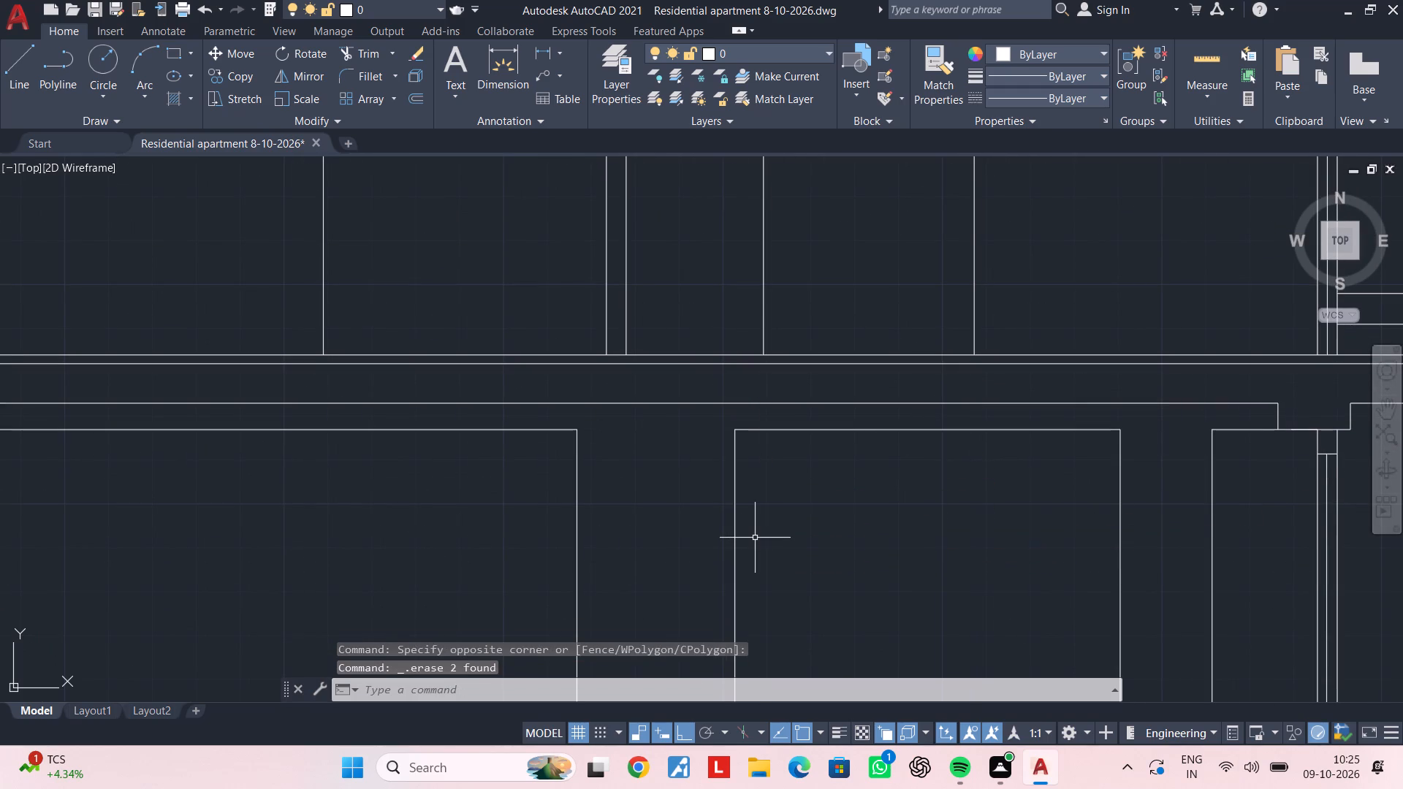
key("Escape")
key("Escape")
Trim both vertical lines out of the second-floor slab, the beam band beneath it and the floor finish layer.
scroll(755, 538, "down", 2)
middle_click_drag(775, 437, 658, 649)
scroll(661, 505, "up", 1)
middle_click_drag(667, 524, 642, 515)
key("Escape")
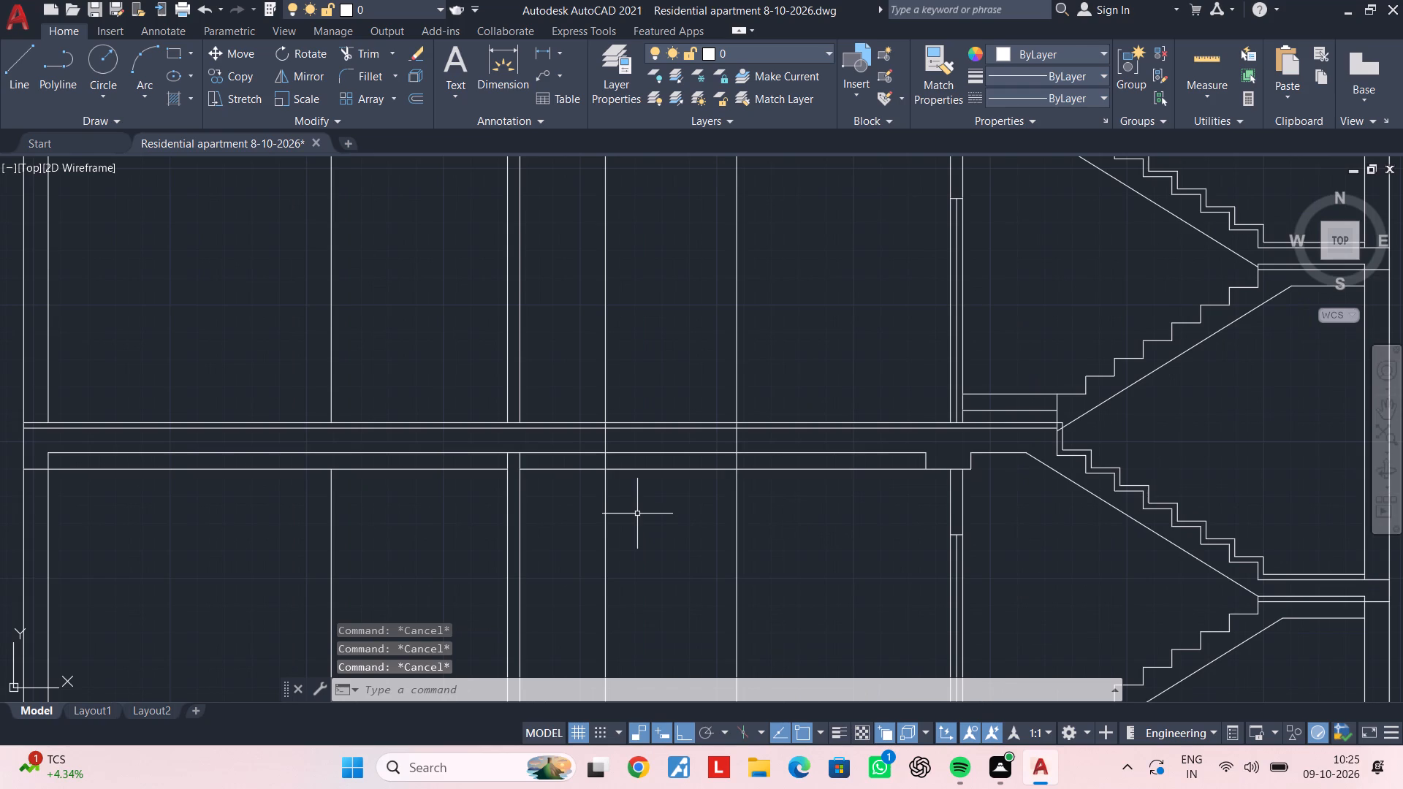
key("Escape")
key("t")
type("r")
key("space")
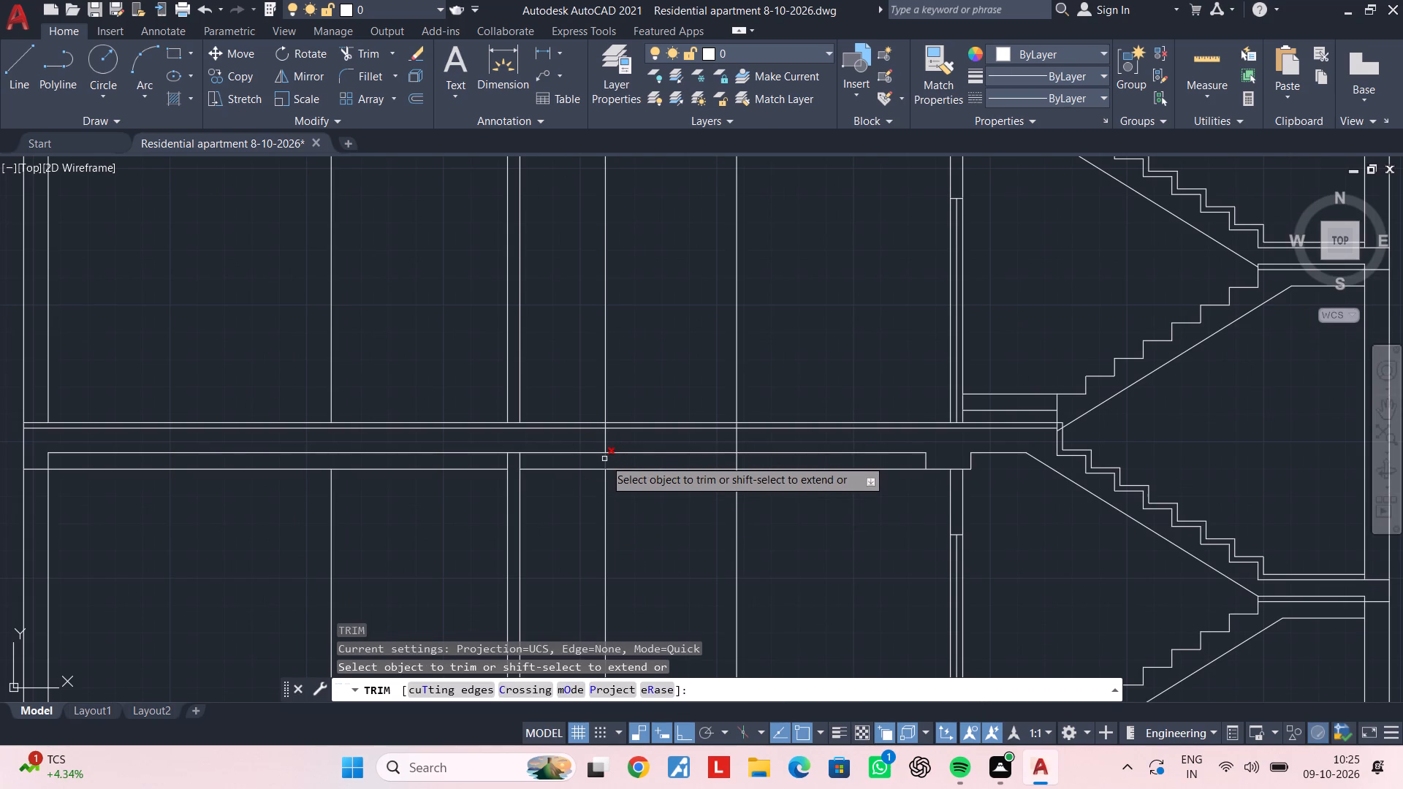
left_click(594, 438)
left_click(757, 436)
scroll(753, 476, "down", 1)
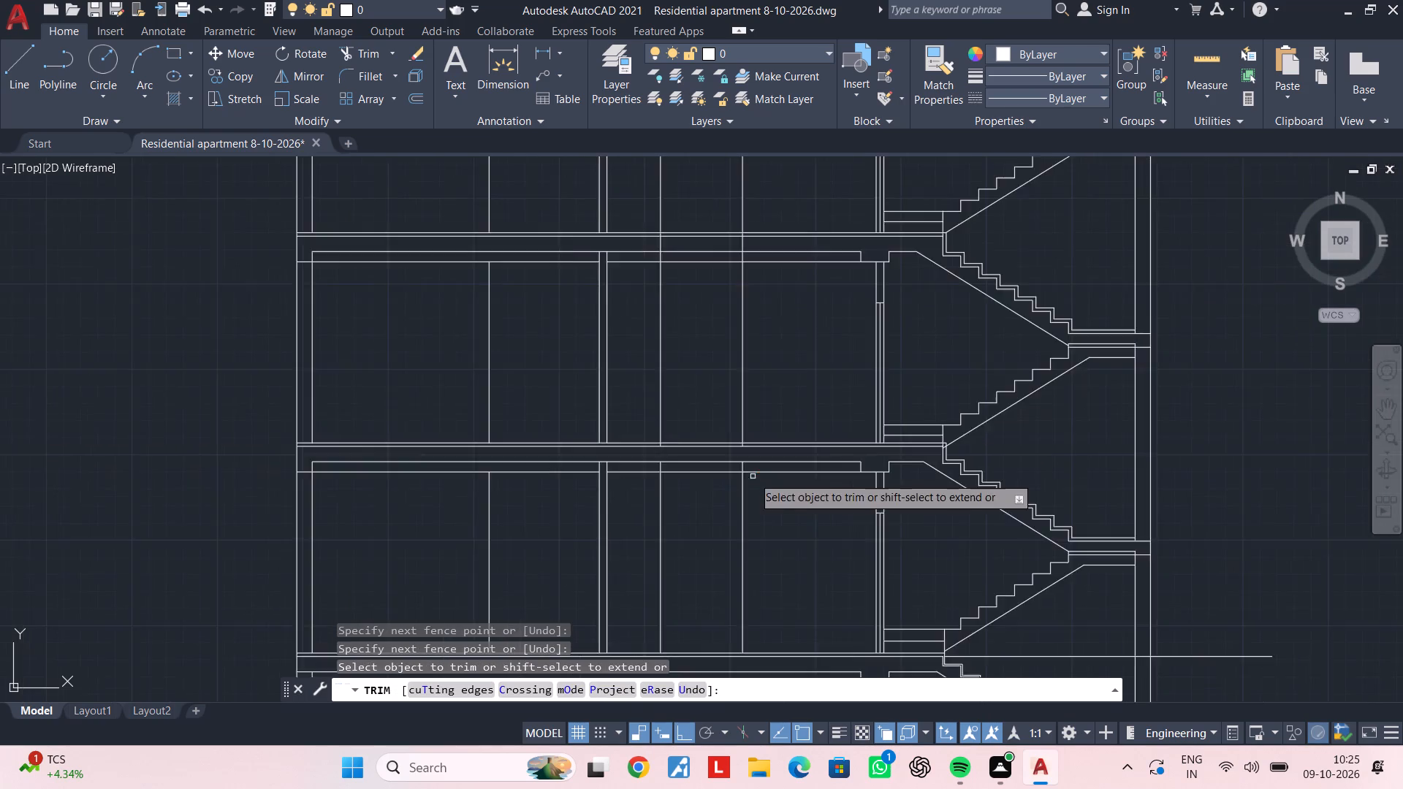
middle_click_drag(753, 476, 614, 443)
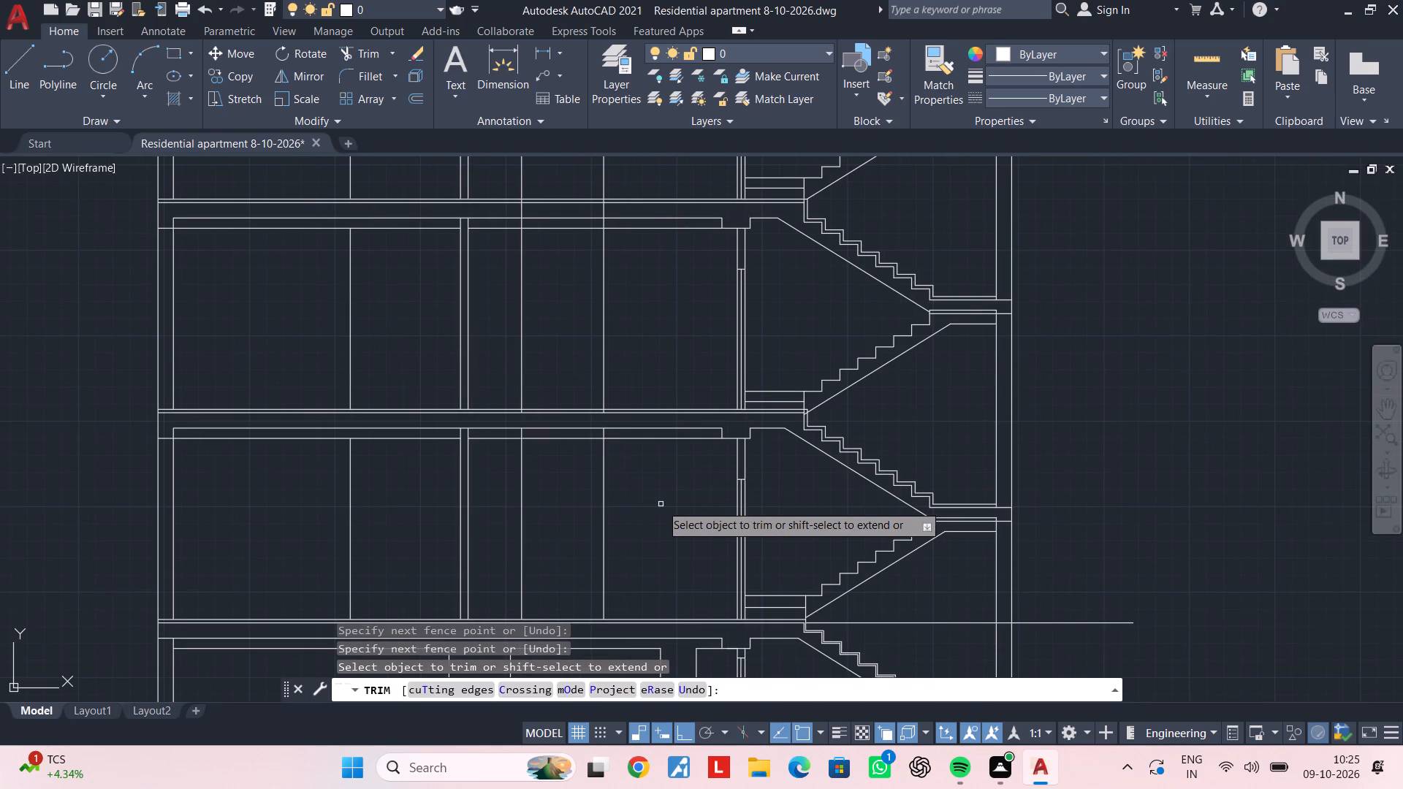
scroll(661, 504, "down", 1)
middle_click_drag(665, 512, 667, 530)
scroll(596, 476, "up", 3)
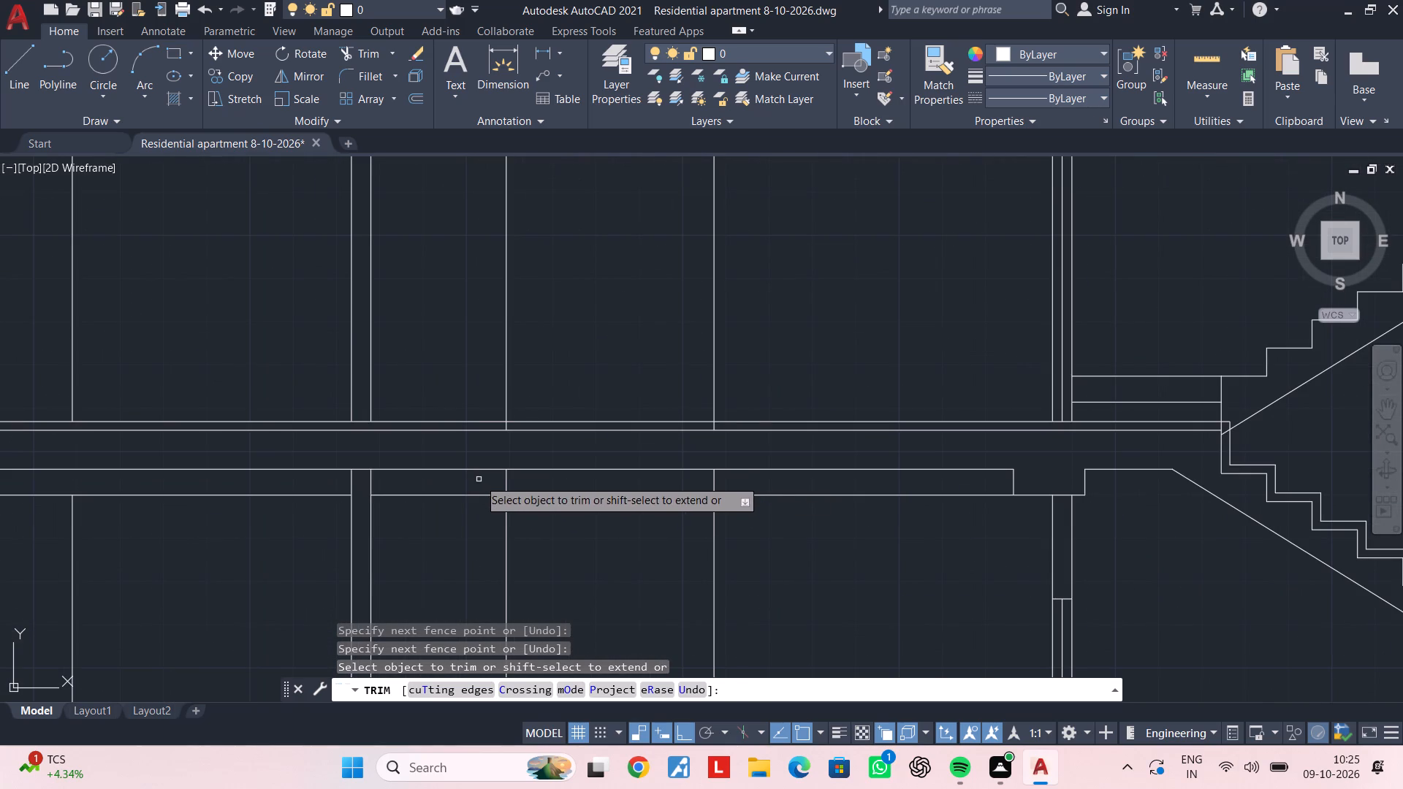
left_click(493, 481)
left_click(729, 481)
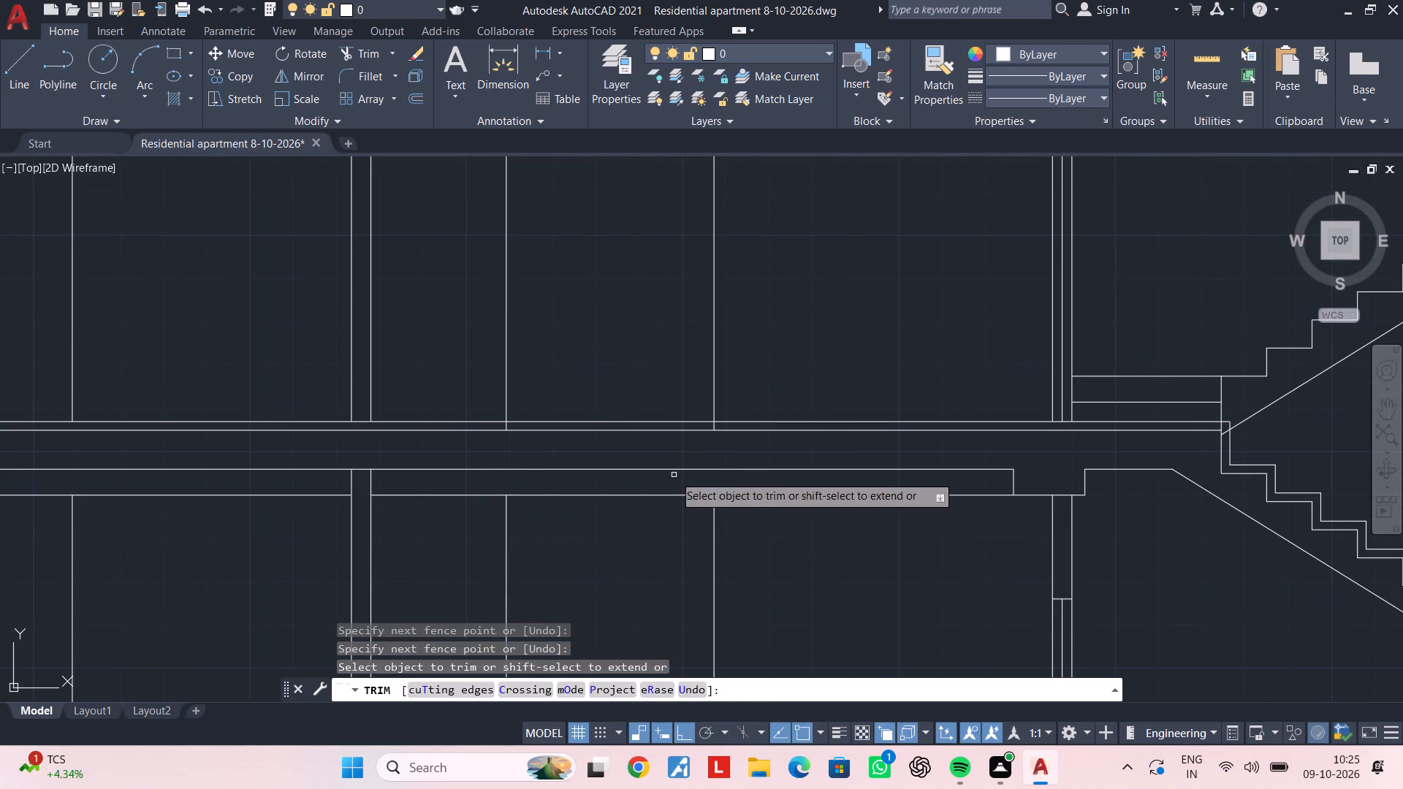
middle_click_drag(667, 465, 654, 571)
scroll(493, 522, "up", 1)
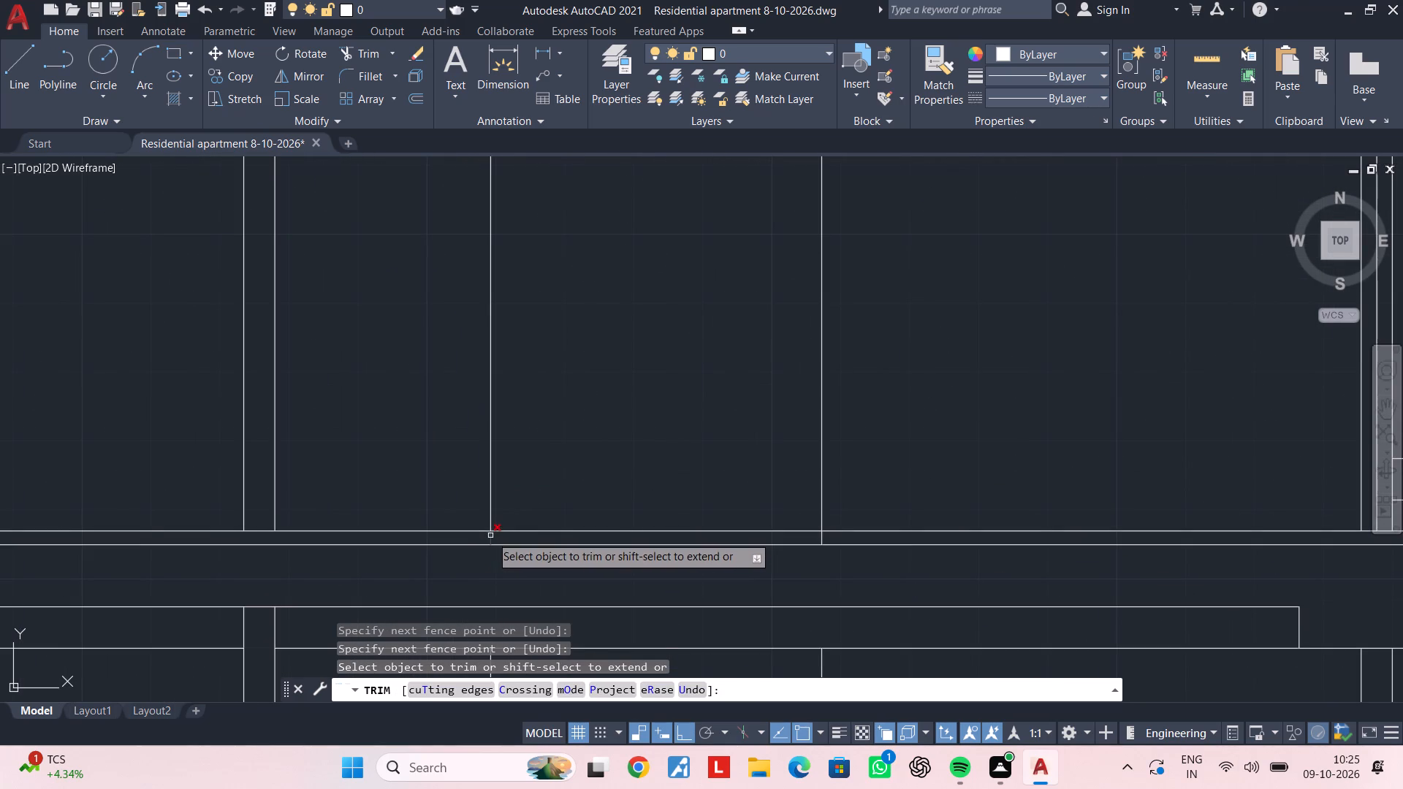
left_click(490, 535)
left_click(821, 536)
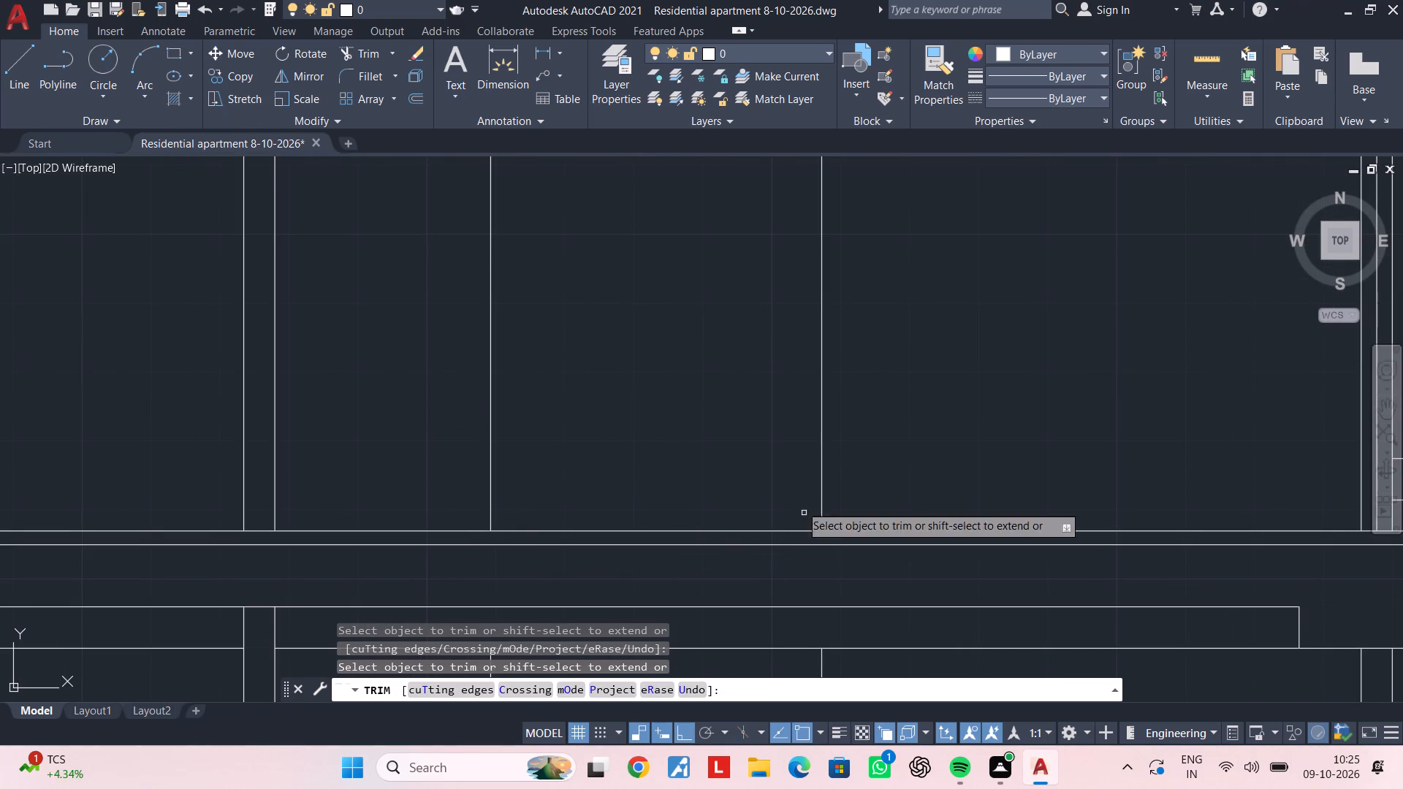
Trim both vertical lines out of the third-floor slab, the beam band beneath it and the floor finish layer.
scroll(765, 465, "down", 2)
middle_click_drag(697, 378, 660, 588)
middle_click_drag(658, 447, 639, 558)
scroll(615, 508, "up", 2)
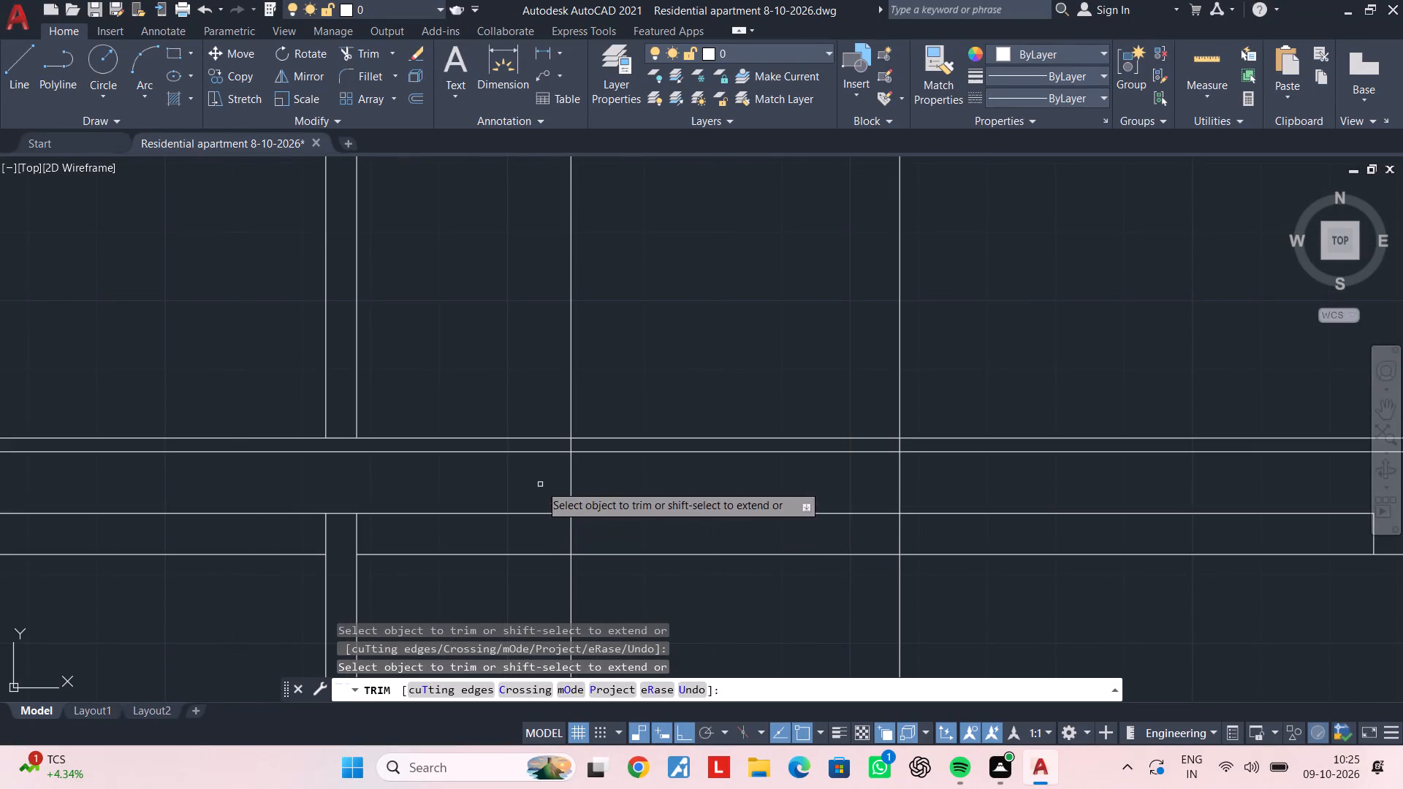
left_click(539, 484)
left_click(926, 481)
left_click(555, 536)
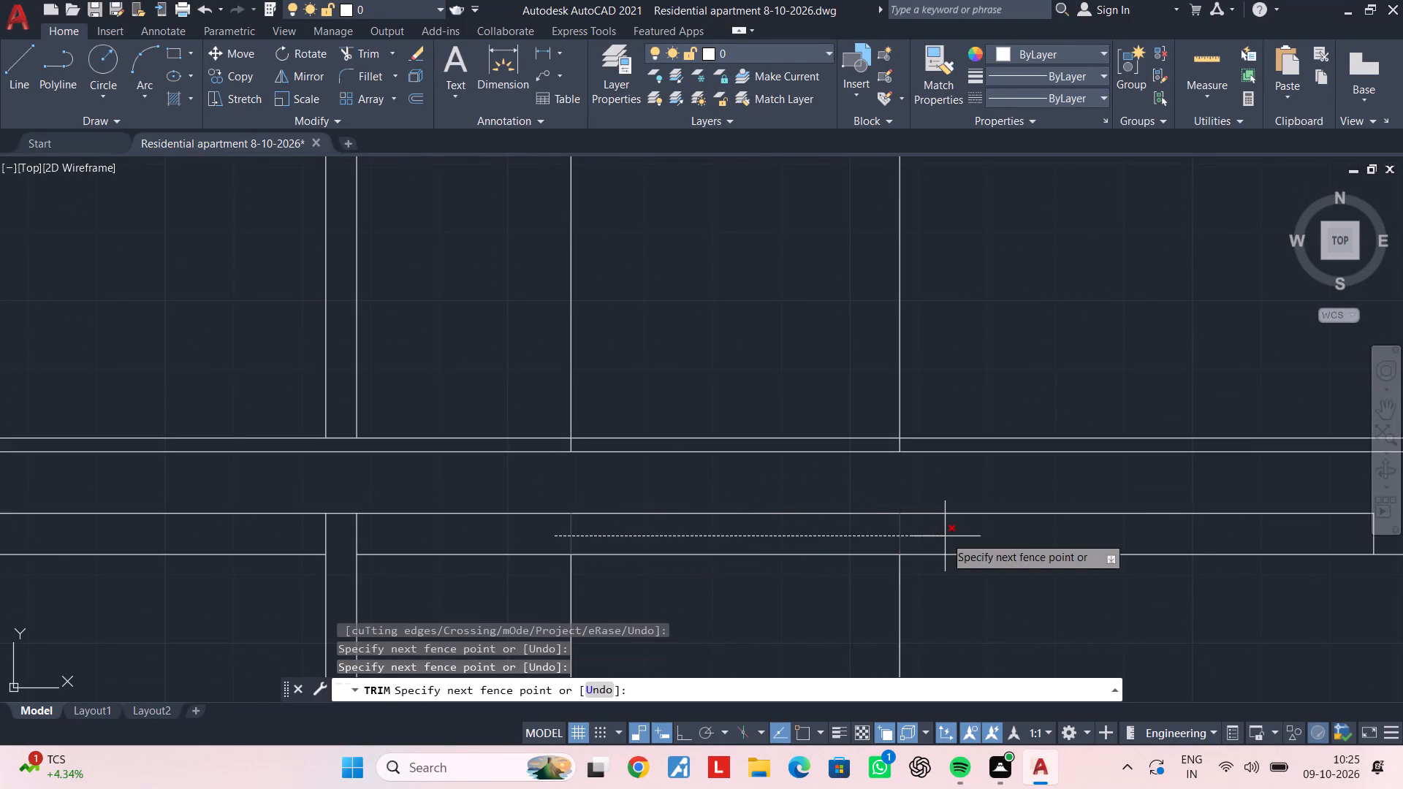
left_click(946, 536)
middle_click_drag(654, 503, 641, 568)
scroll(566, 515, "up", 2)
left_click(516, 500)
scroll(793, 498, "down", 1)
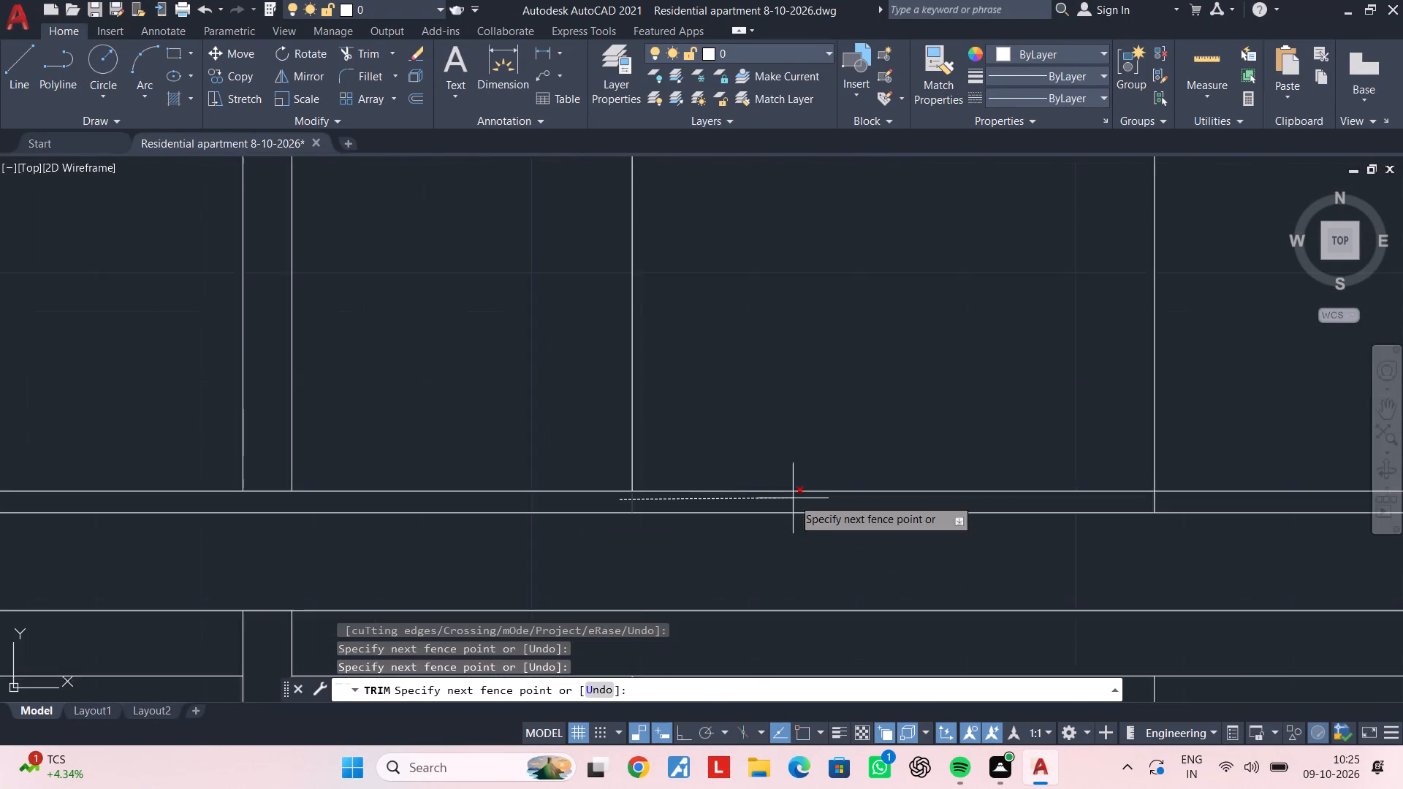
scroll(793, 498, "down", 1)
middle_click_drag(775, 505, 555, 522)
left_click(825, 518)
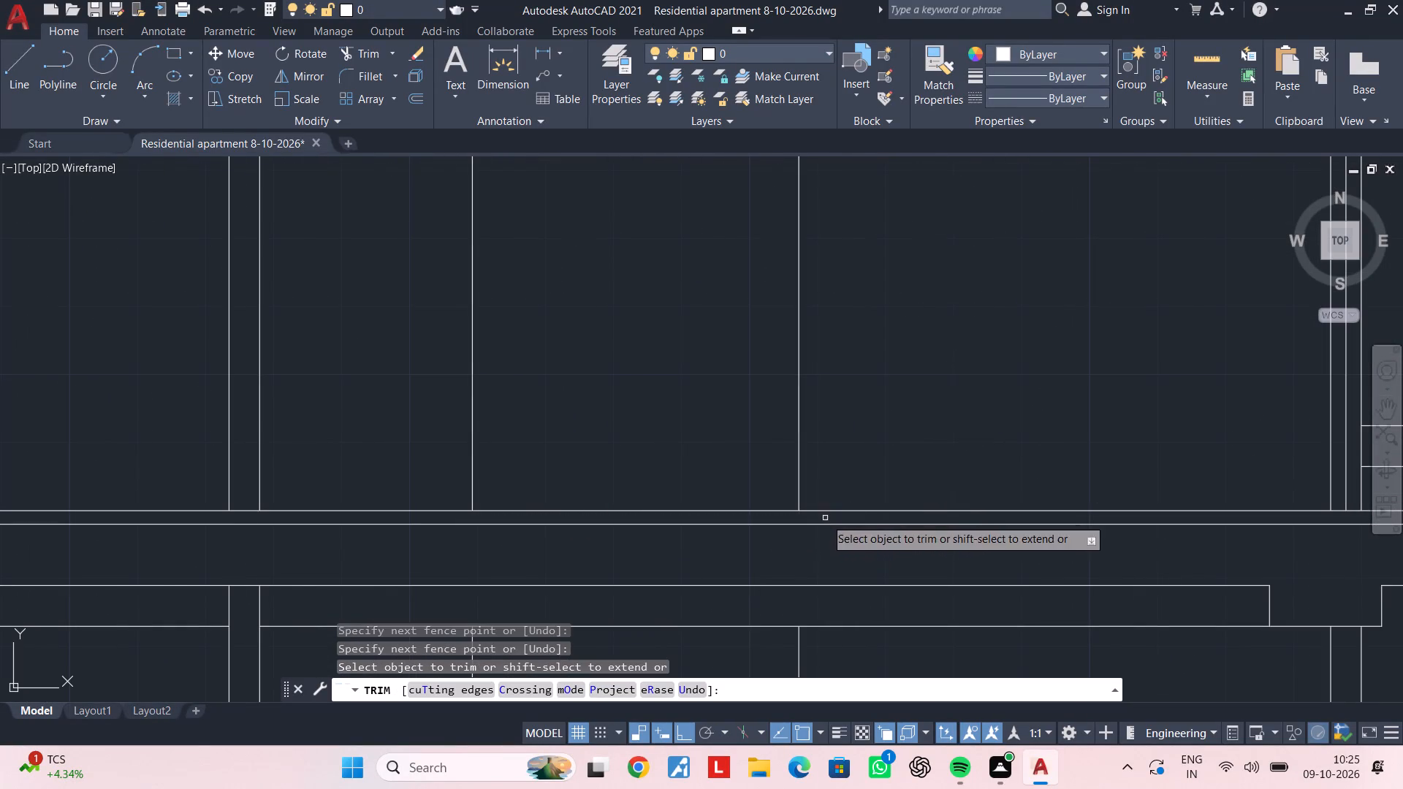
Trim both vertical lines out of the fourth-floor slab, the beam band beneath it and the floor finish layer.
scroll(794, 509, "down", 3)
middle_click_drag(675, 414, 600, 596)
scroll(650, 523, "up", 3)
left_click(560, 488)
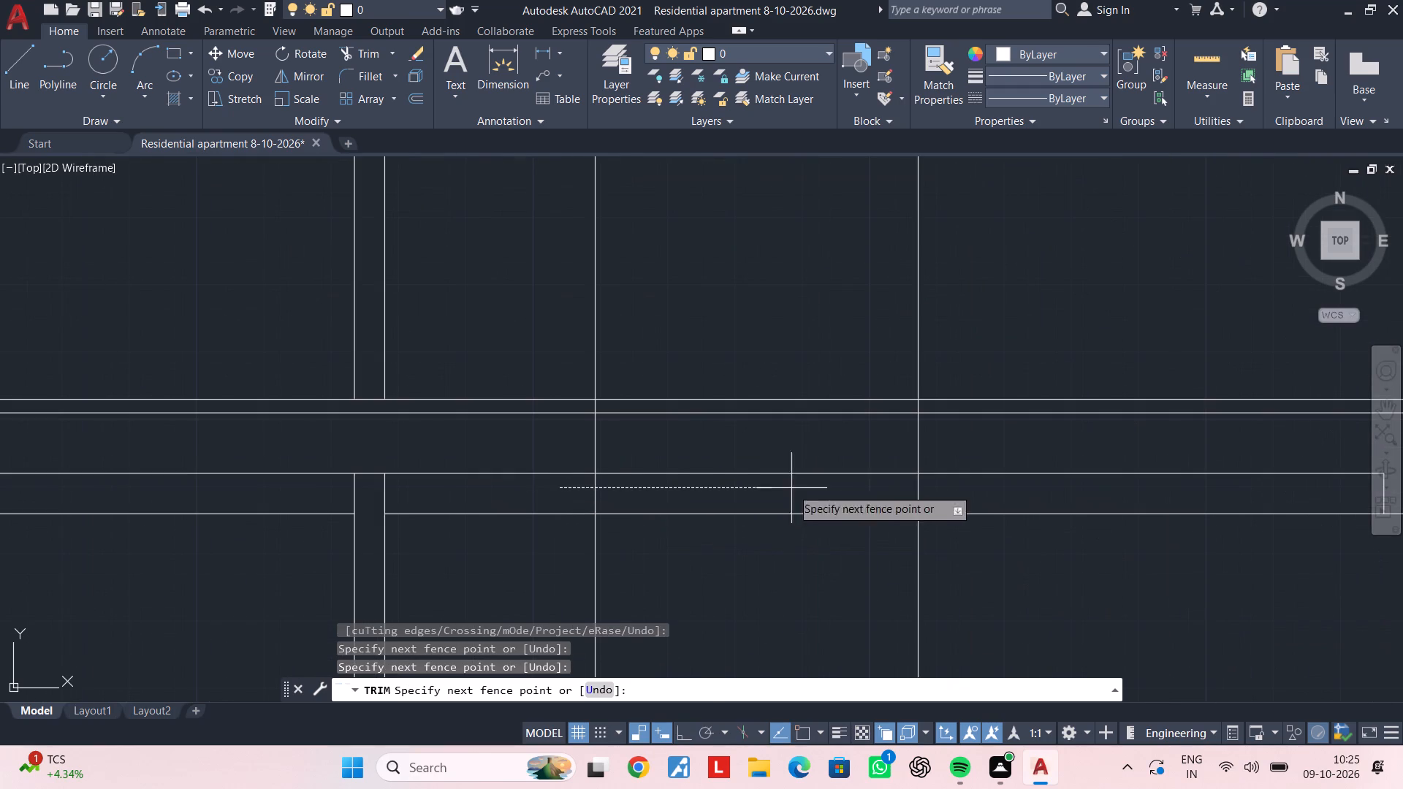
left_click(944, 488)
left_click(567, 453)
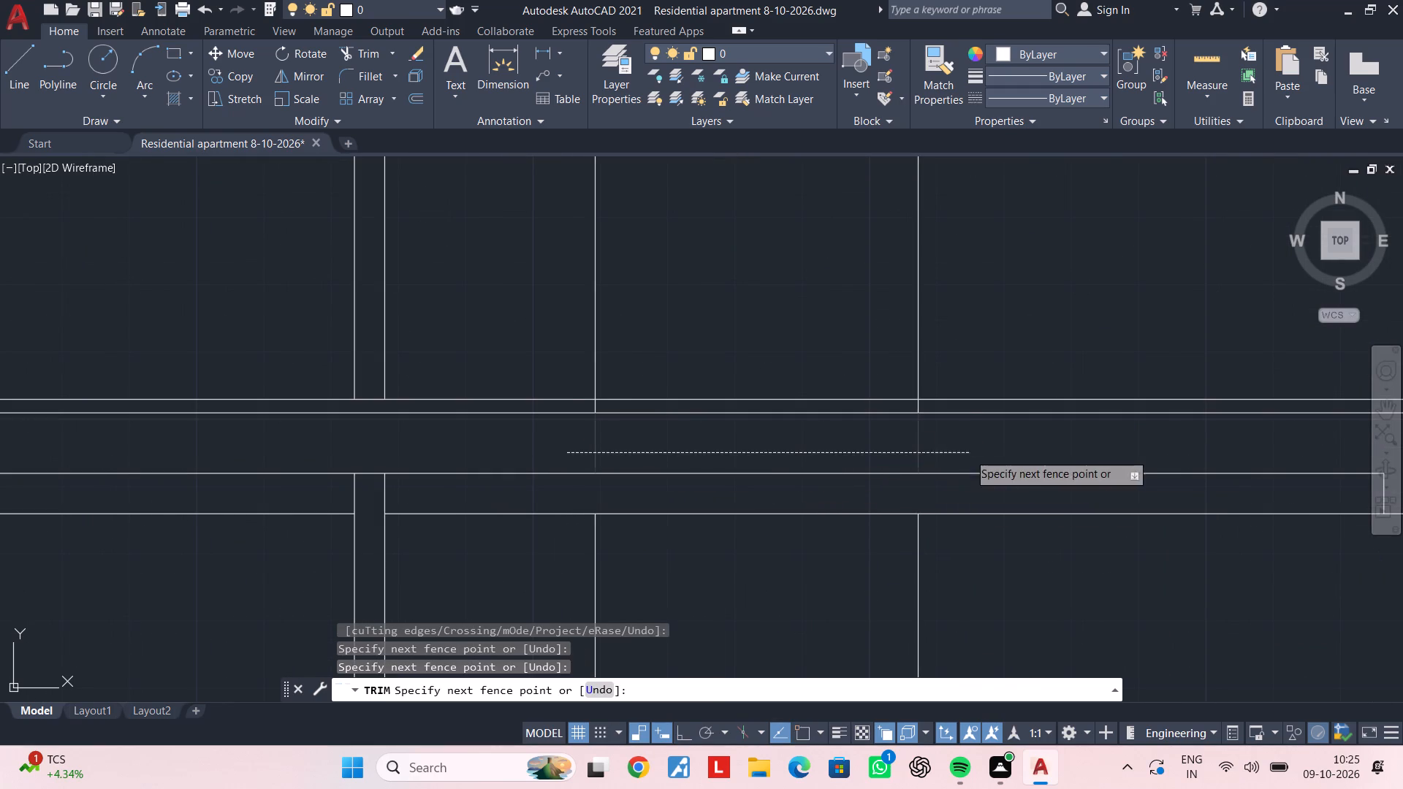
left_click(968, 453)
middle_click_drag(747, 437, 712, 547)
scroll(590, 533, "up", 2)
left_click(467, 486)
scroll(761, 487, "down", 1)
middle_click_drag(761, 487, 497, 487)
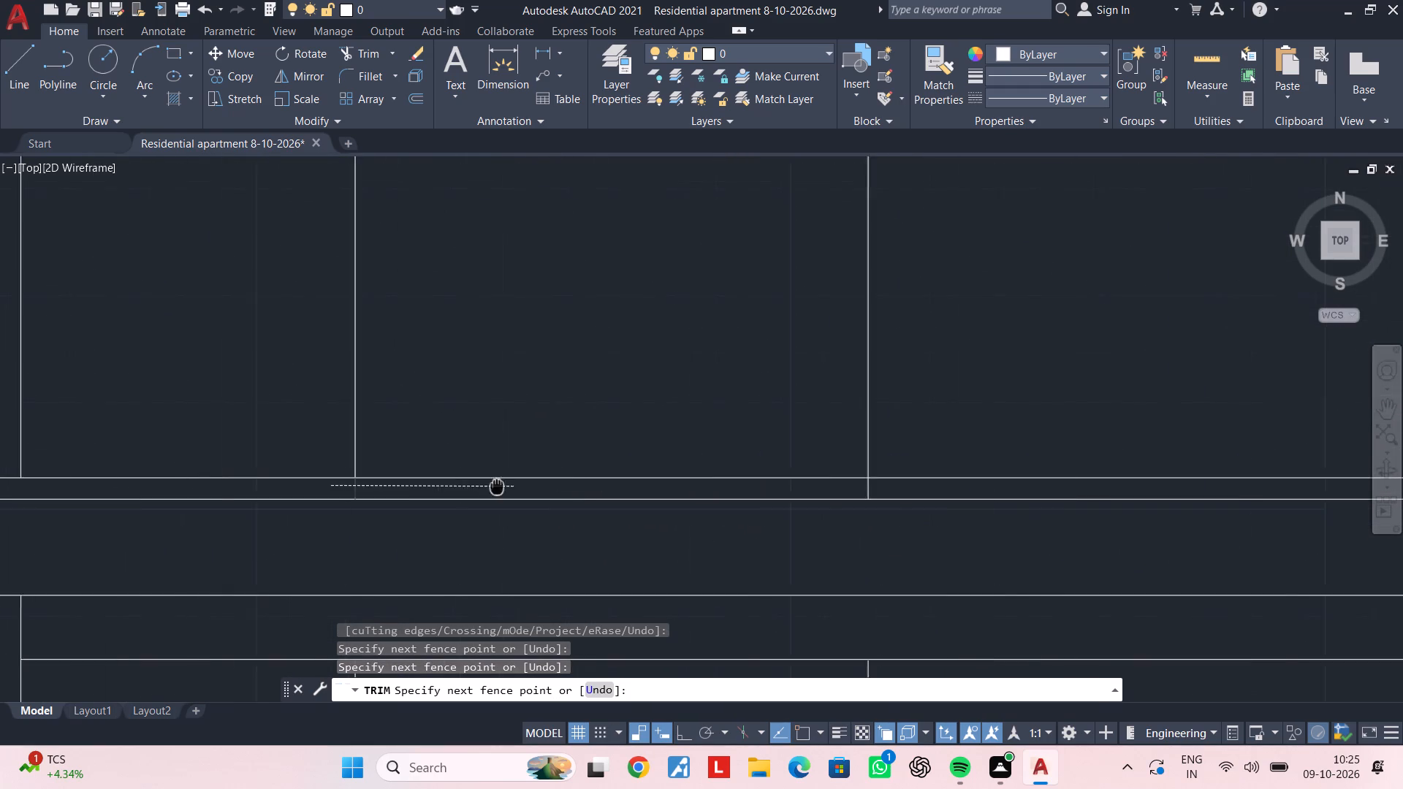
middle_click_drag(497, 487, 467, 487)
left_click(919, 486)
Trim both vertical lines out of the beam band under the roof slab and out of the roof slab itself.
scroll(902, 487, "down", 4)
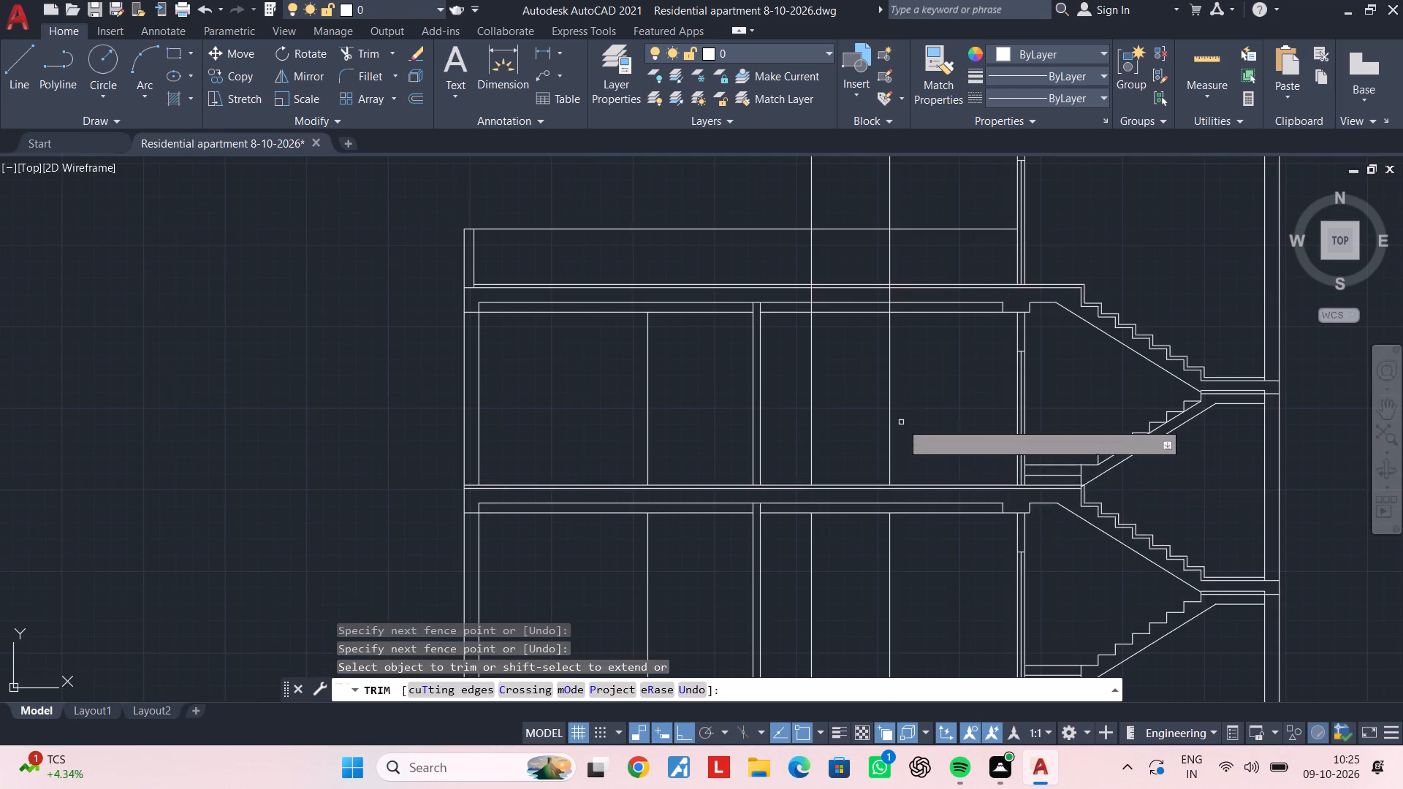
middle_click_drag(901, 420, 795, 591)
scroll(708, 462, "up", 3)
scroll(697, 489, "down", 4)
middle_click_drag(842, 508, 739, 599)
middle_click_drag(694, 577, 740, 468)
scroll(678, 484, "up", 2)
scroll(614, 479, "up", 1)
middle_click_drag(975, 555, 1121, 522)
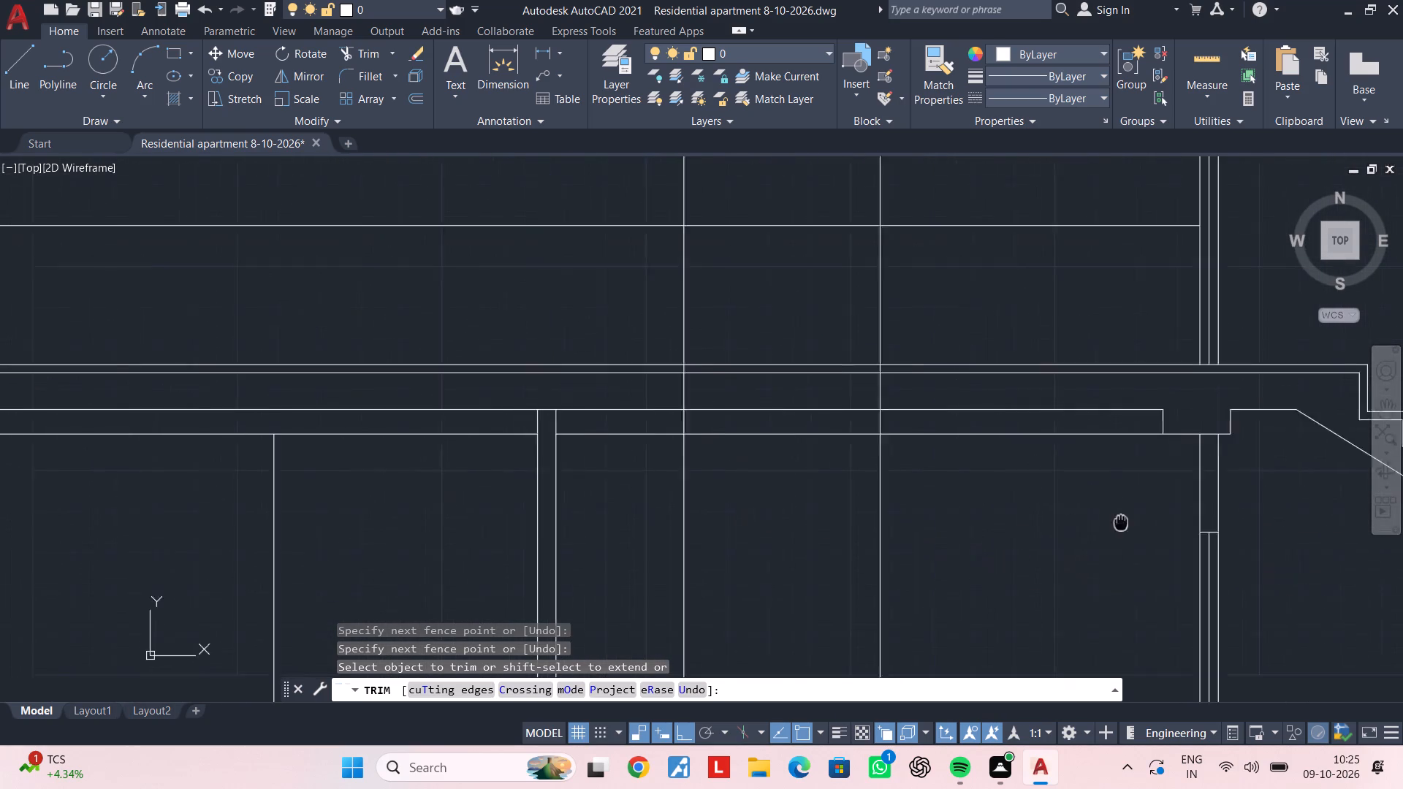
middle_click_drag(1121, 522, 1155, 519)
middle_click_drag(937, 511, 936, 585)
scroll(719, 479, "up", 2)
left_click(707, 505)
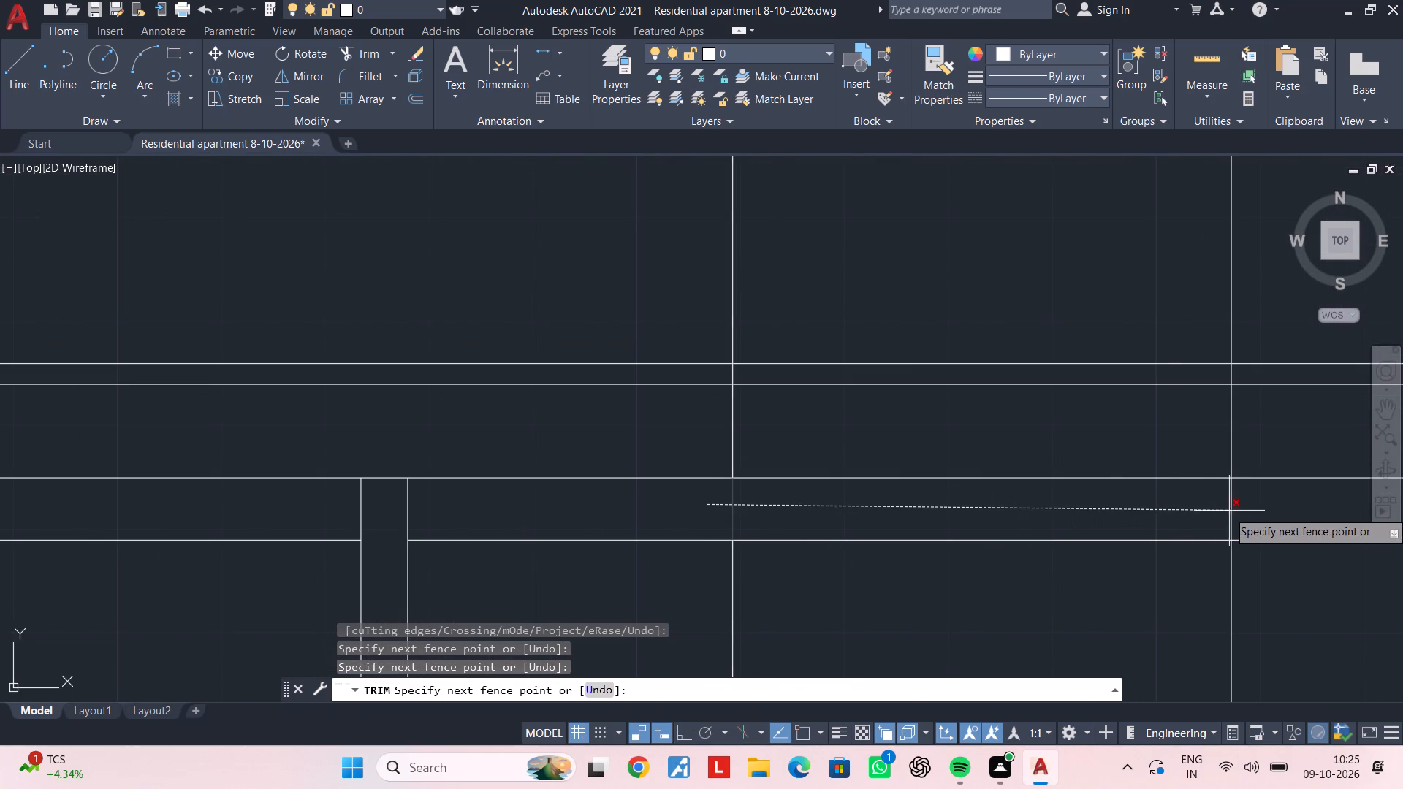
left_click(1261, 509)
middle_click_drag(1156, 503, 795, 573)
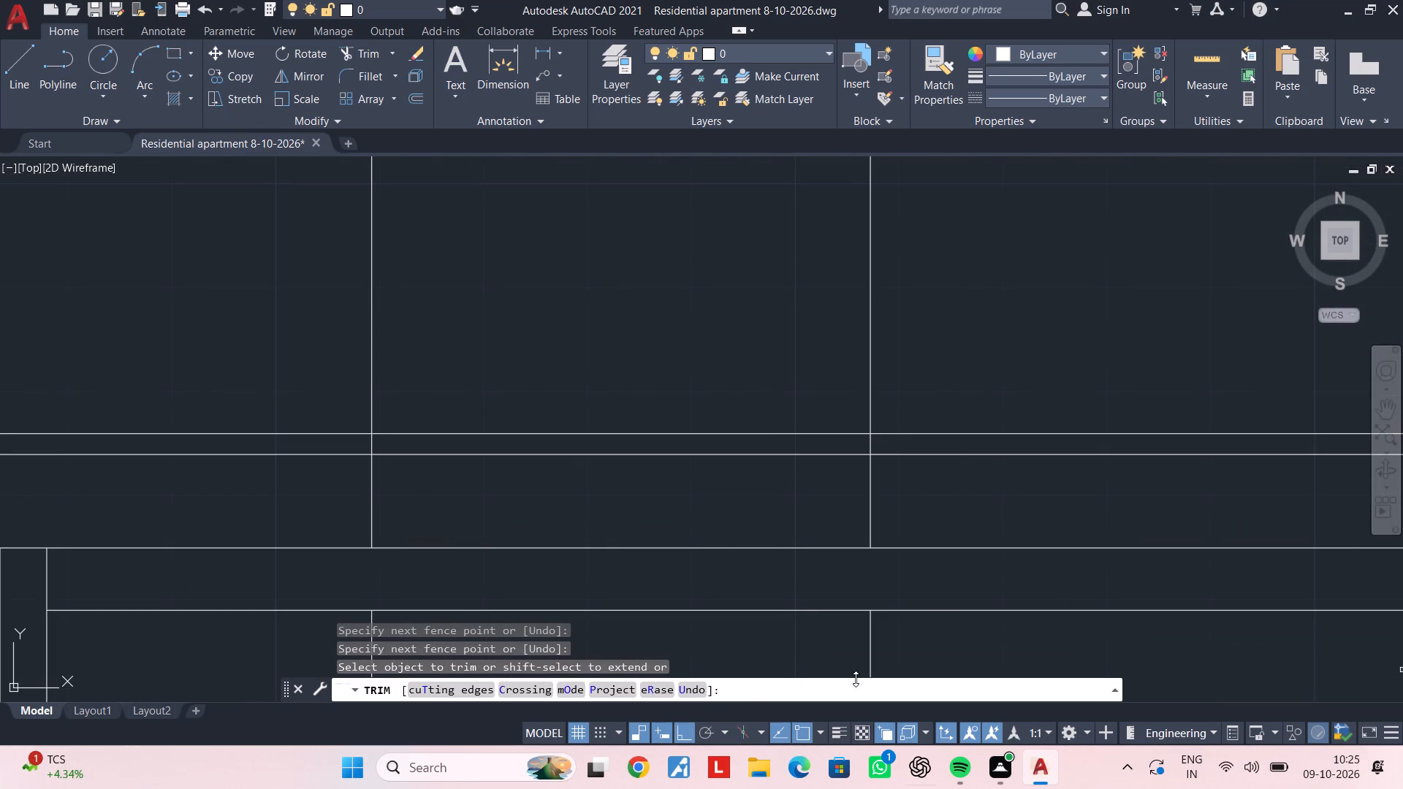
left_click(267, 507)
left_click(978, 511)
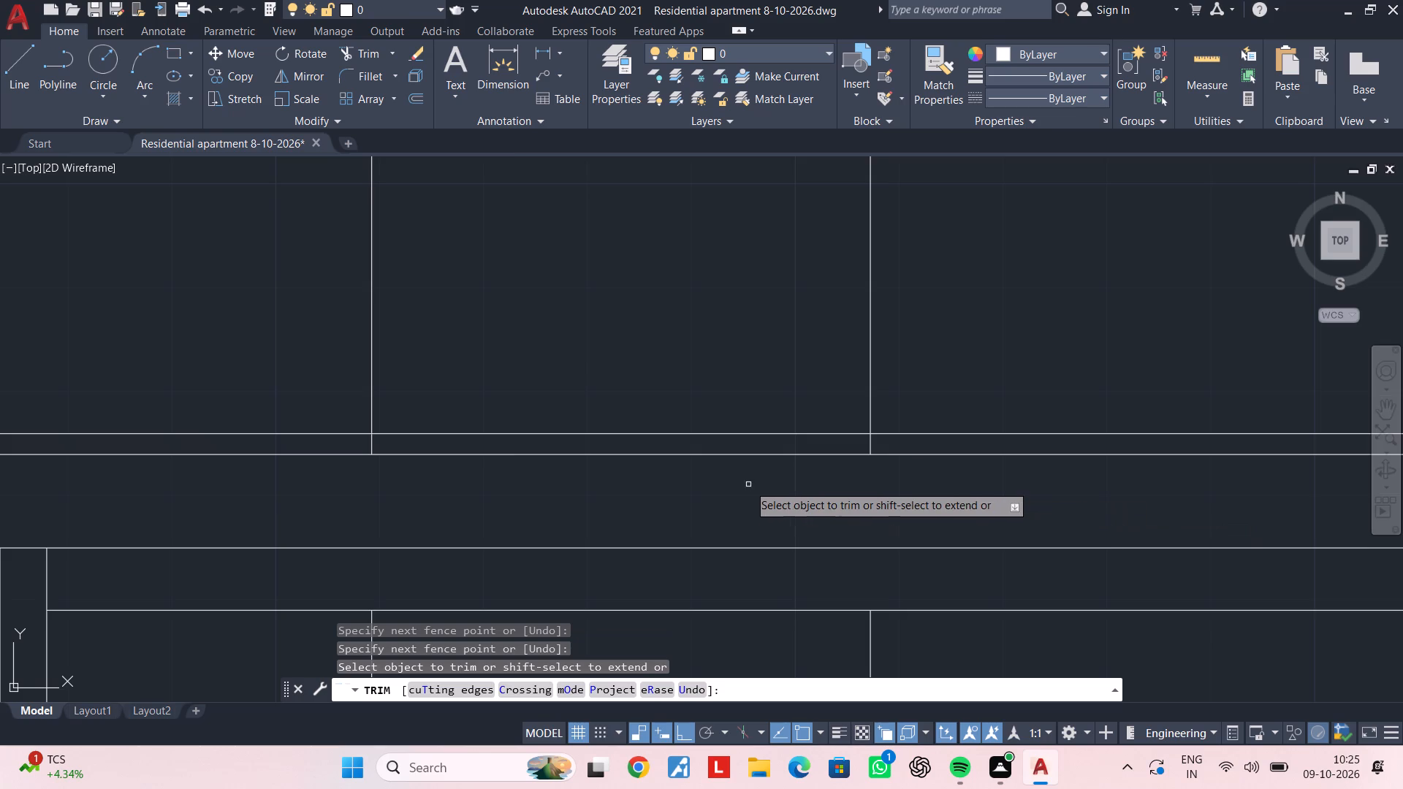
scroll(748, 484, "down", 3)
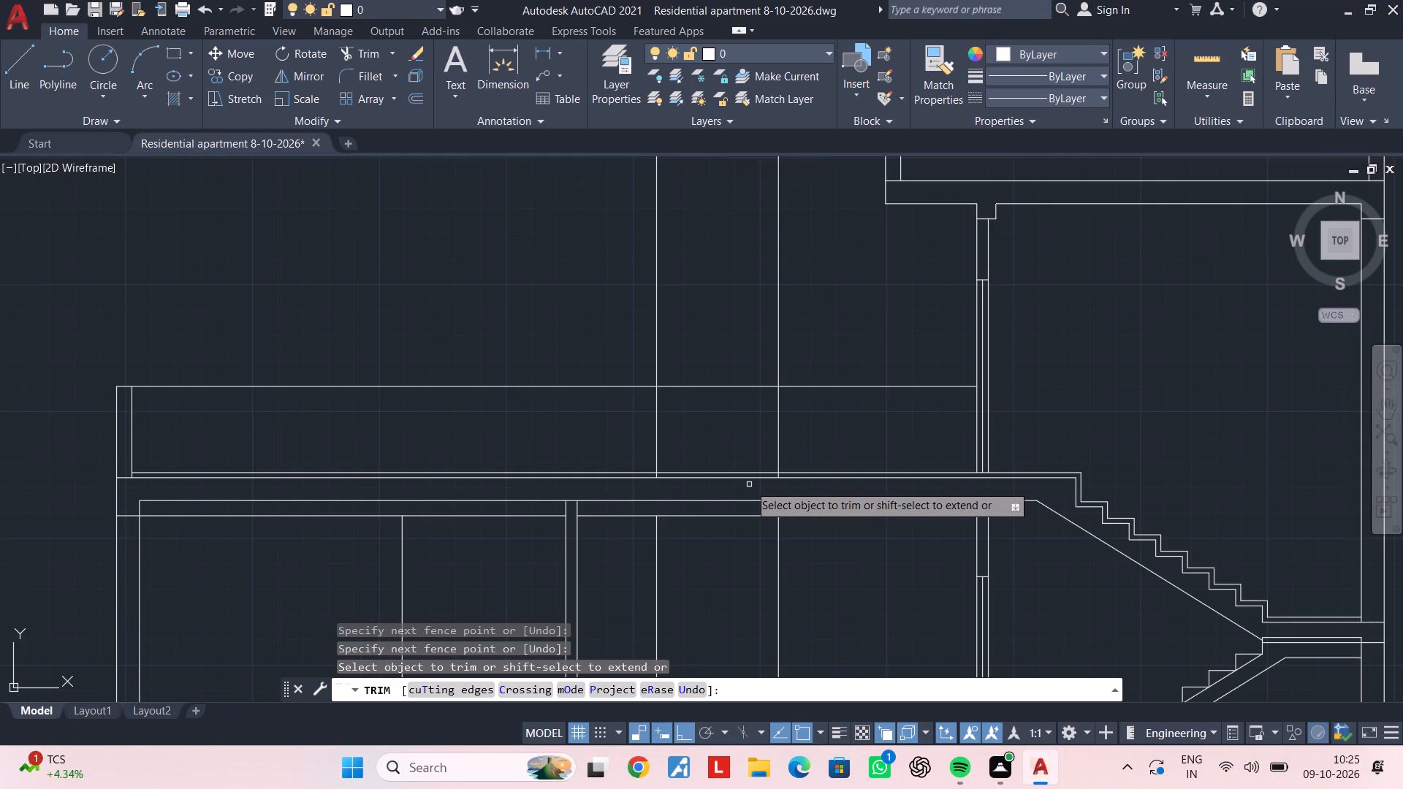
middle_click_drag(749, 486, 752, 538)
key("Escape")
key("Escape")
Delete the two leftover vertical lines rising above the roof slab through the terrace parapet.
left_click(829, 483)
left_click(596, 484)
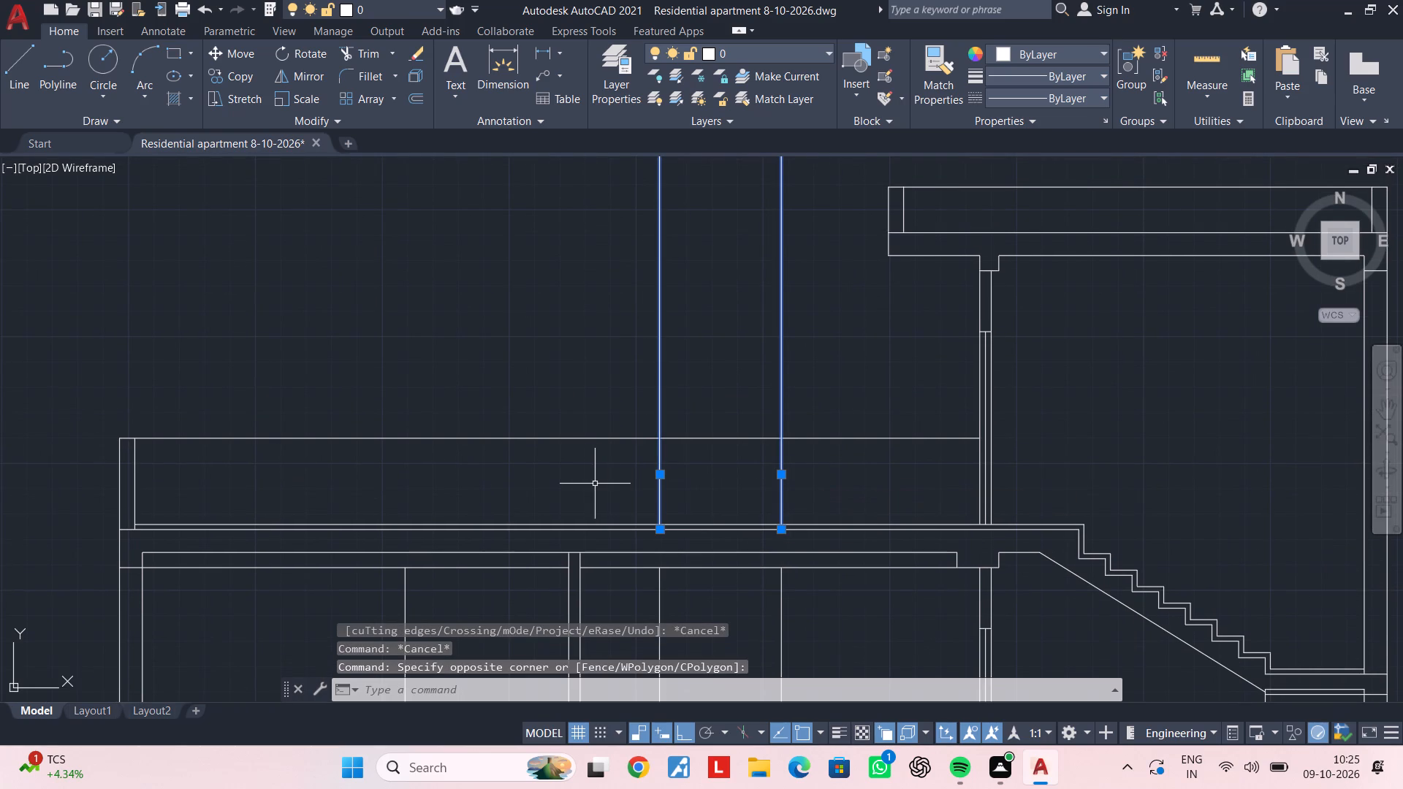
key("Delete")
Examine the upper floors, terrace and stair headroom of the section for leftover lines.
scroll(636, 471, "down", 3)
middle_click_drag(701, 505, 680, 324)
scroll(674, 352, "up", 2)
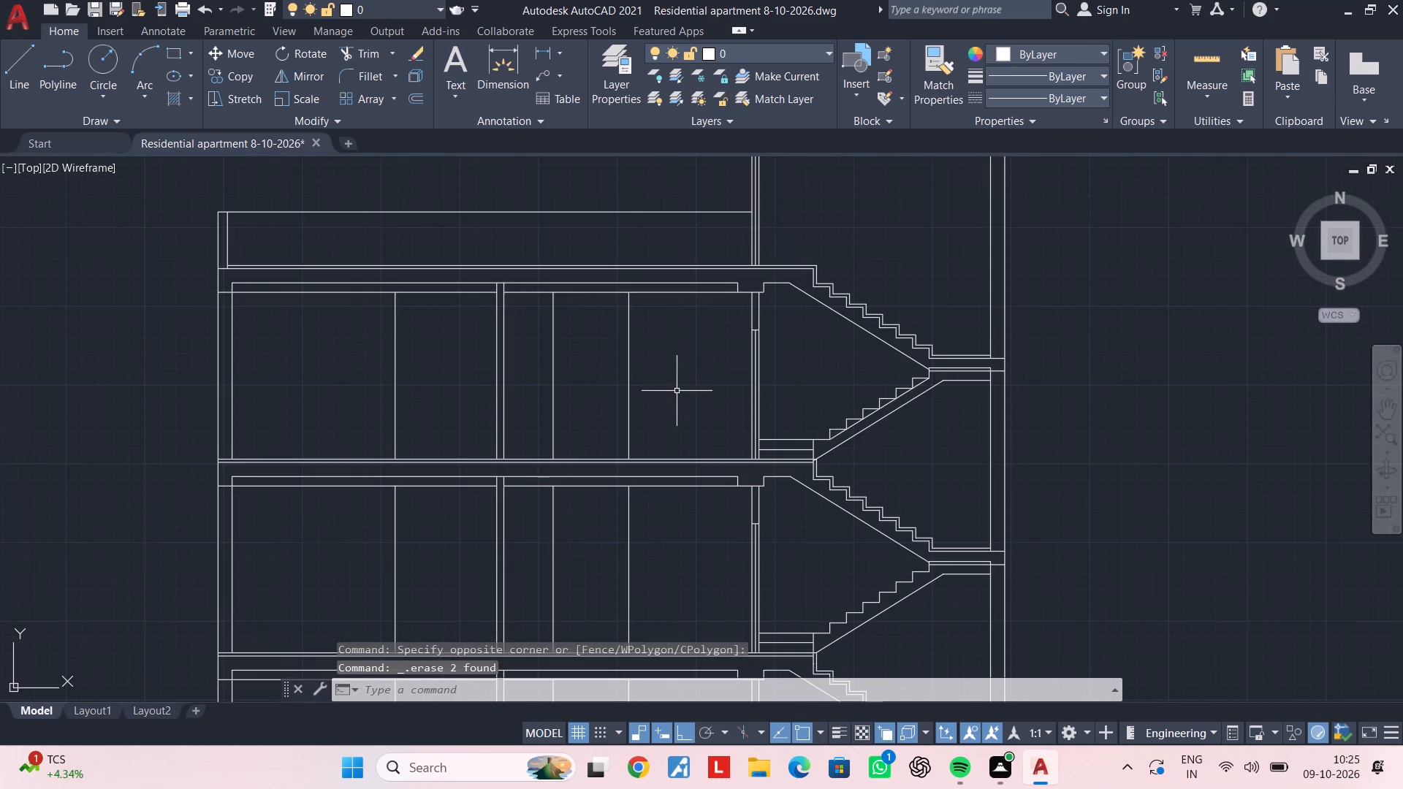
middle_click_drag(677, 394, 676, 346)
key("Escape")
key("Escape")
key("Escape")
key("Escape")
key("Escape")
middle_click_drag(677, 338, 628, 522)
middle_click_drag(604, 451, 609, 490)
key("Escape")
key("Escape")
key("Escape")
key("Escape")
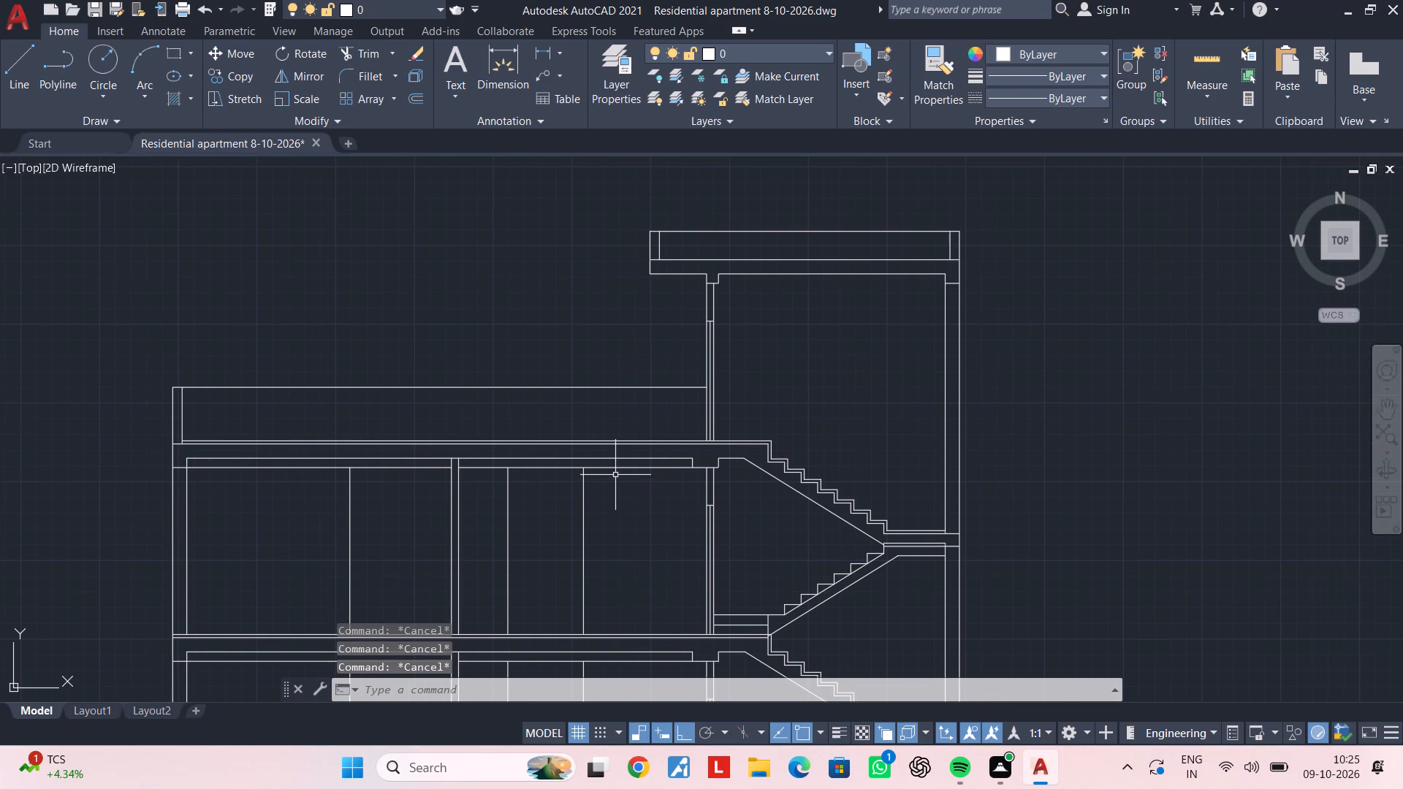
middle_click_drag(666, 460, 575, 495)
middle_click_drag(808, 392, 731, 419)
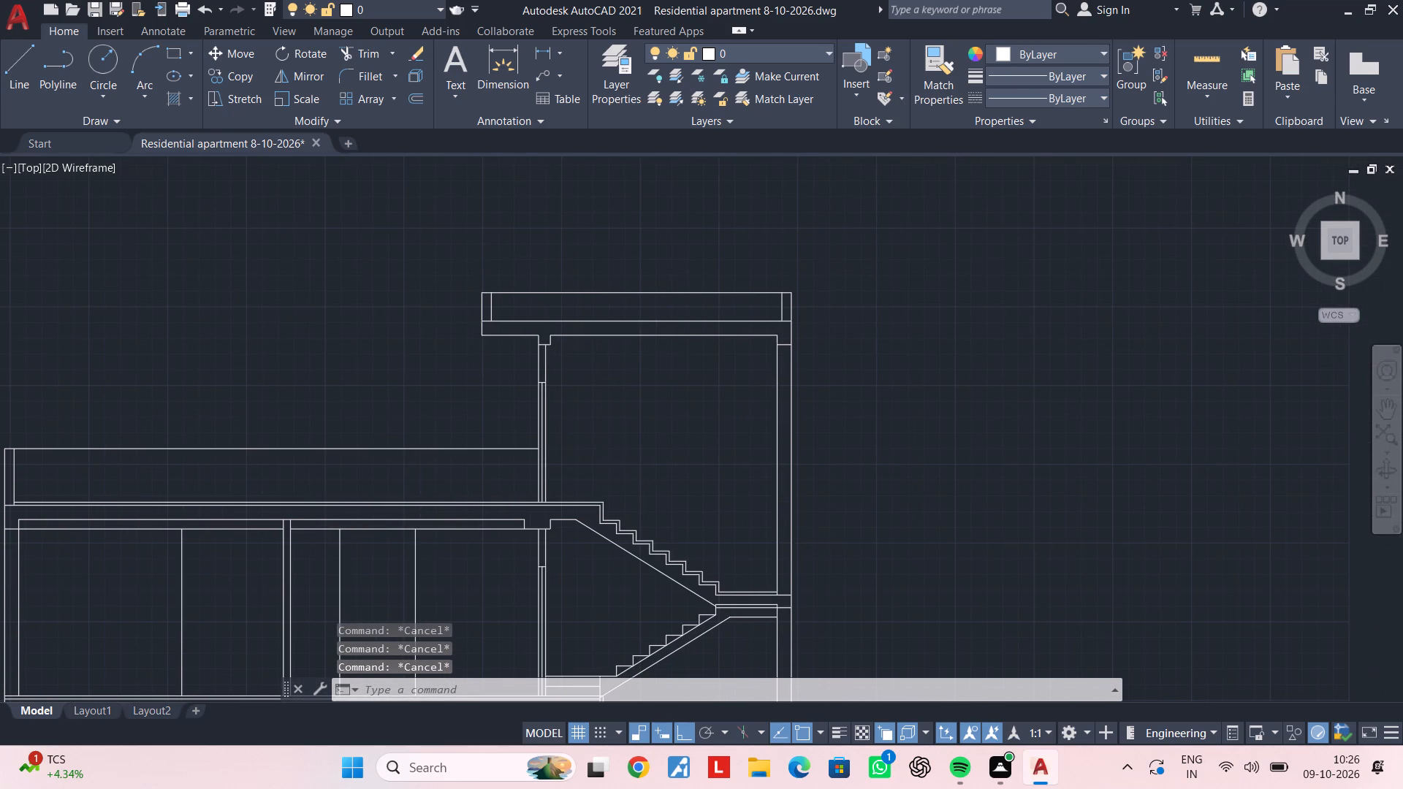
middle_click_drag(711, 425, 753, 340)
key("Escape")
middle_click_drag(657, 397, 749, 259)
key("Escape")
middle_click_drag(528, 384, 637, 367)
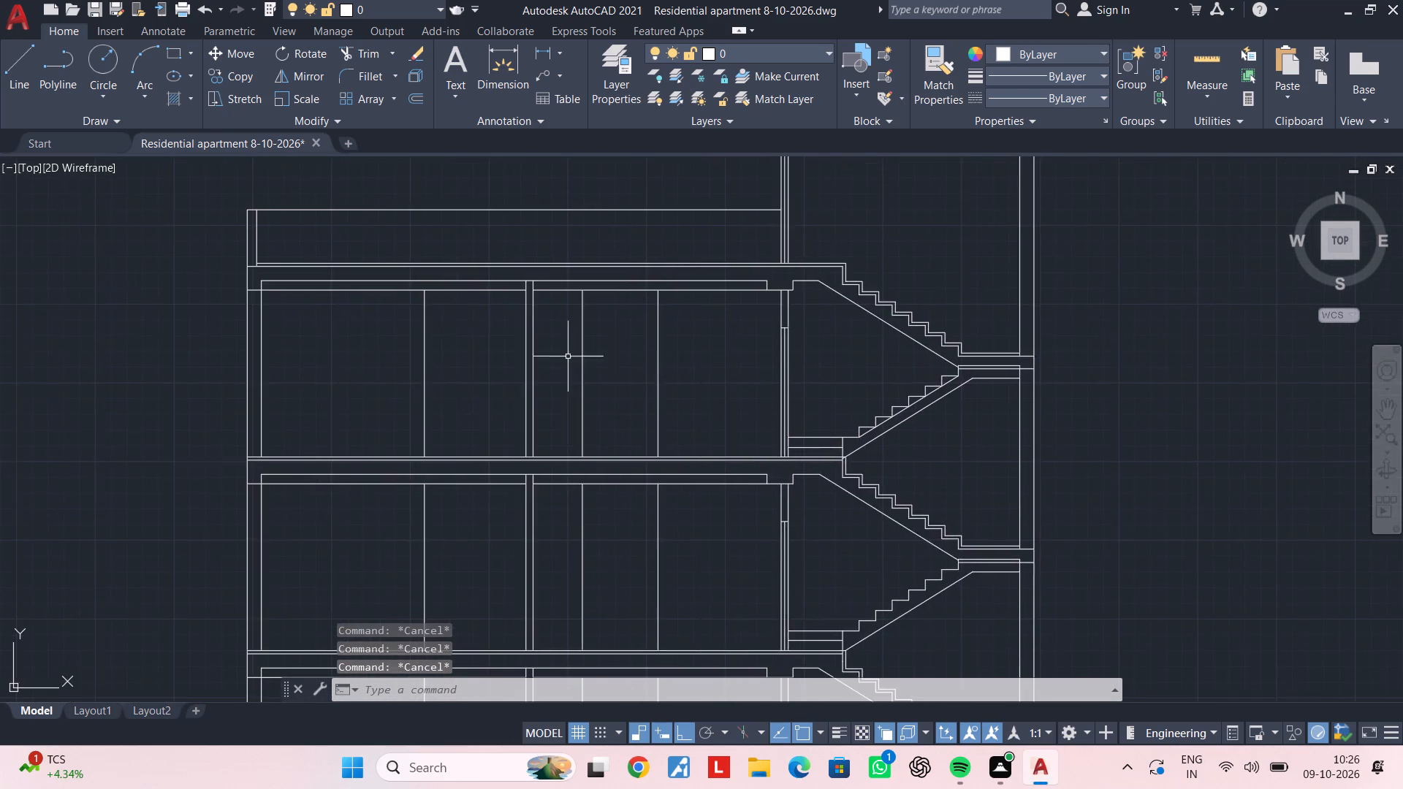
middle_click_drag(568, 357, 601, 457)
middle_click_drag(554, 451, 653, 434)
middle_click_drag(574, 430, 653, 425)
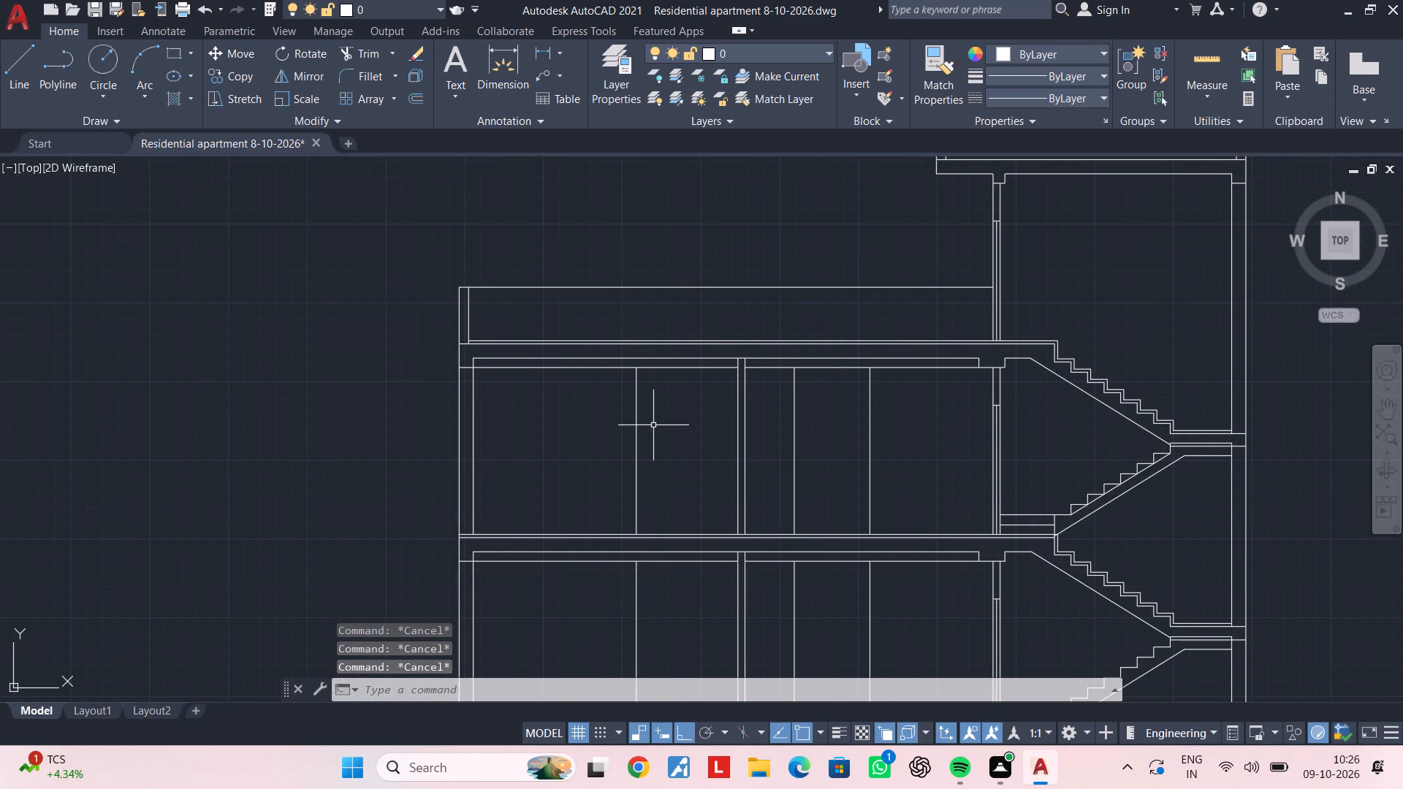
Save the drawing.
key("ctrl+s")
key("ctrl+s")
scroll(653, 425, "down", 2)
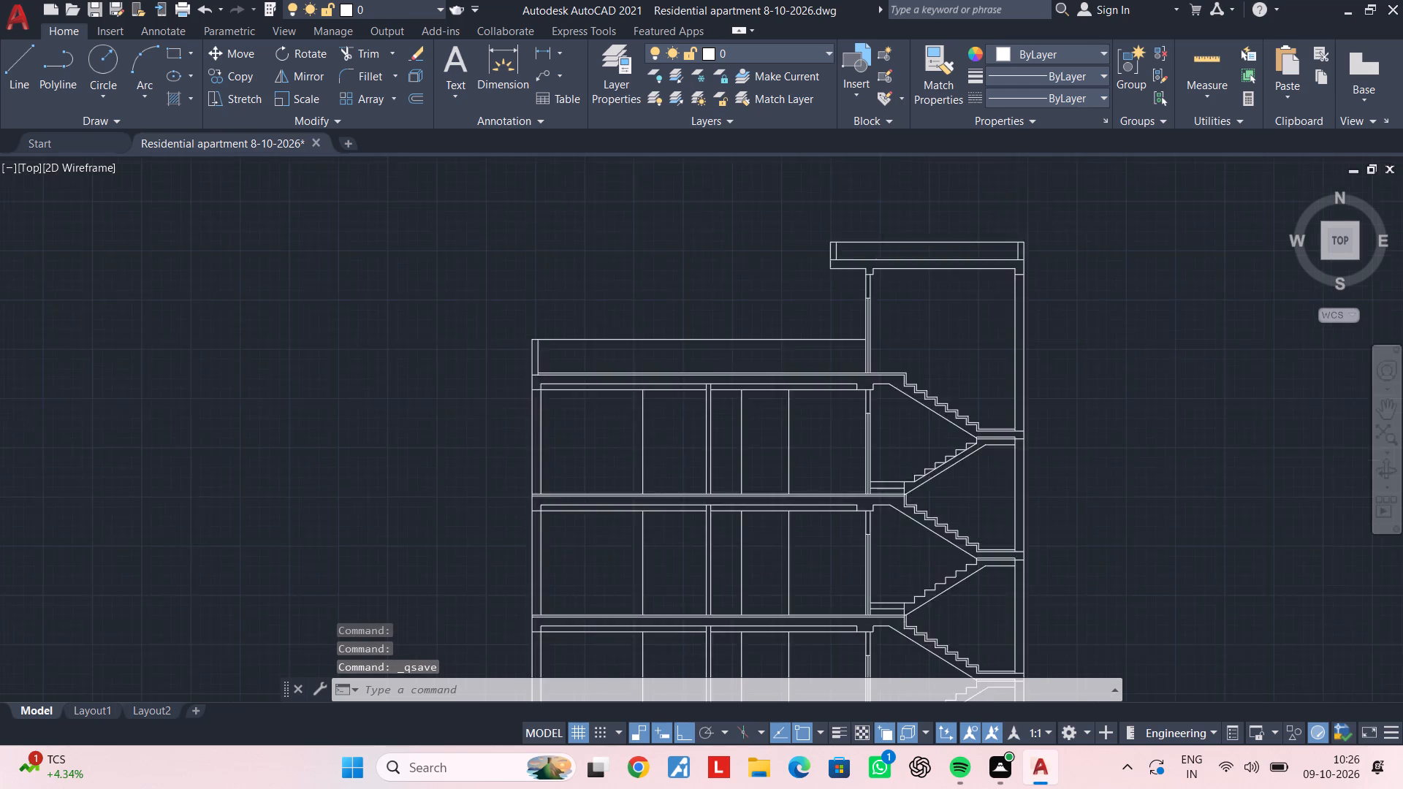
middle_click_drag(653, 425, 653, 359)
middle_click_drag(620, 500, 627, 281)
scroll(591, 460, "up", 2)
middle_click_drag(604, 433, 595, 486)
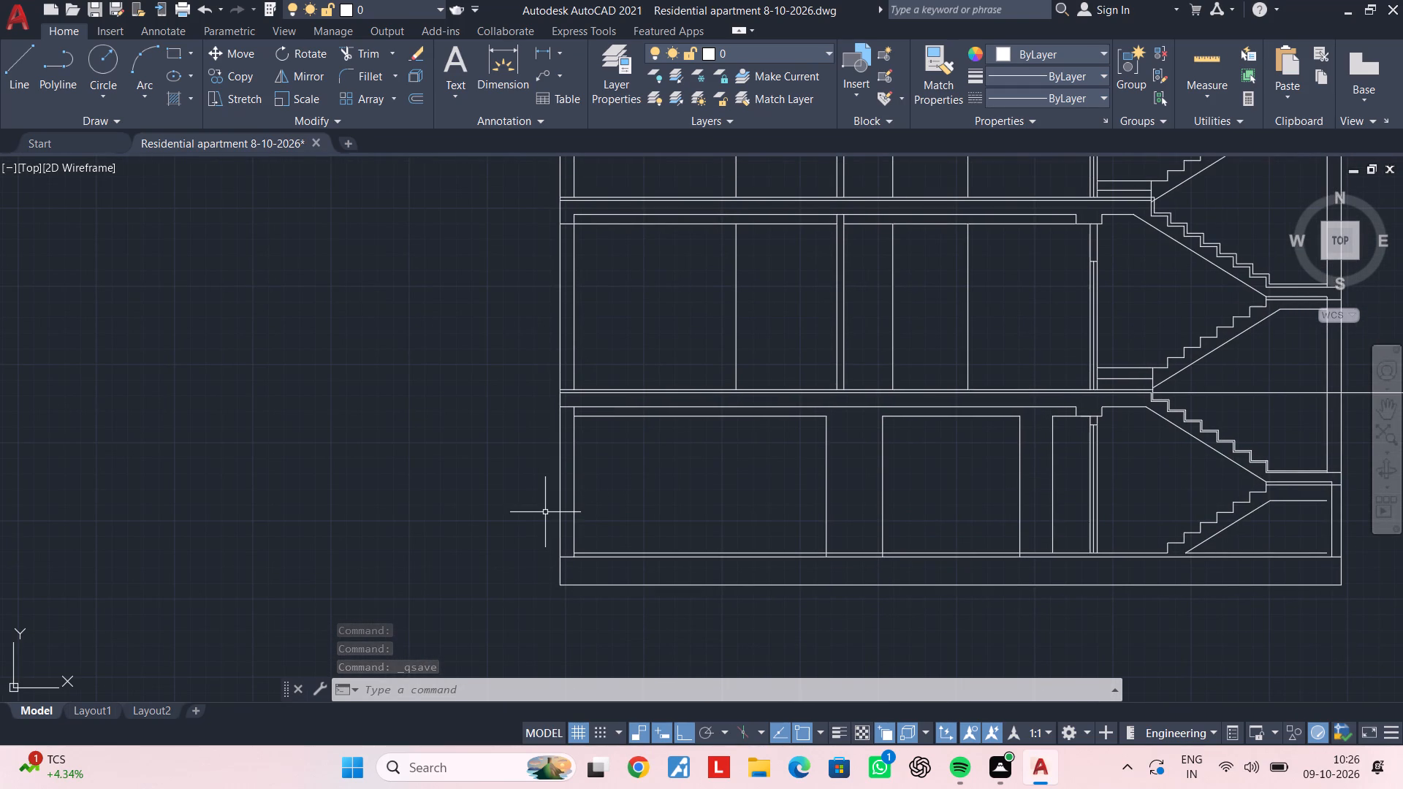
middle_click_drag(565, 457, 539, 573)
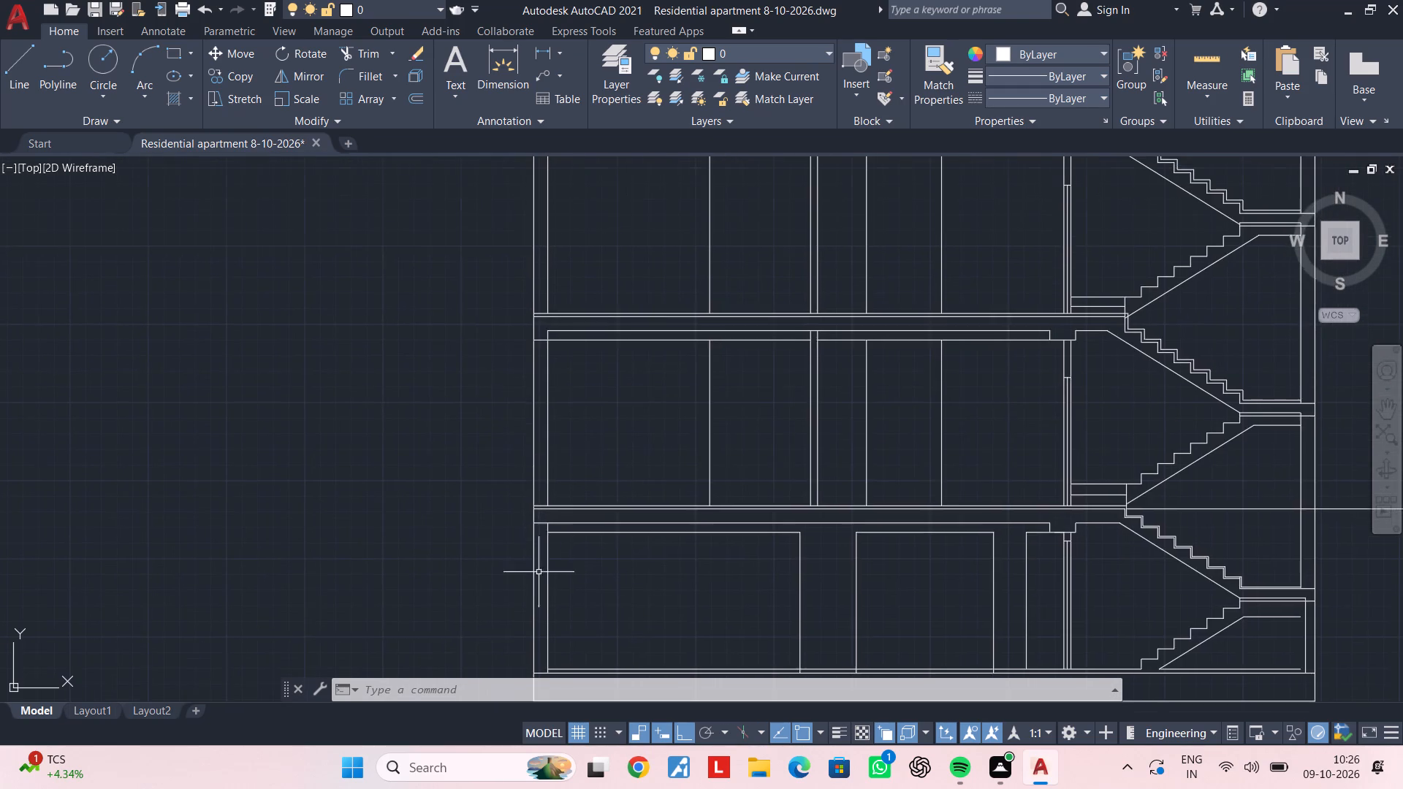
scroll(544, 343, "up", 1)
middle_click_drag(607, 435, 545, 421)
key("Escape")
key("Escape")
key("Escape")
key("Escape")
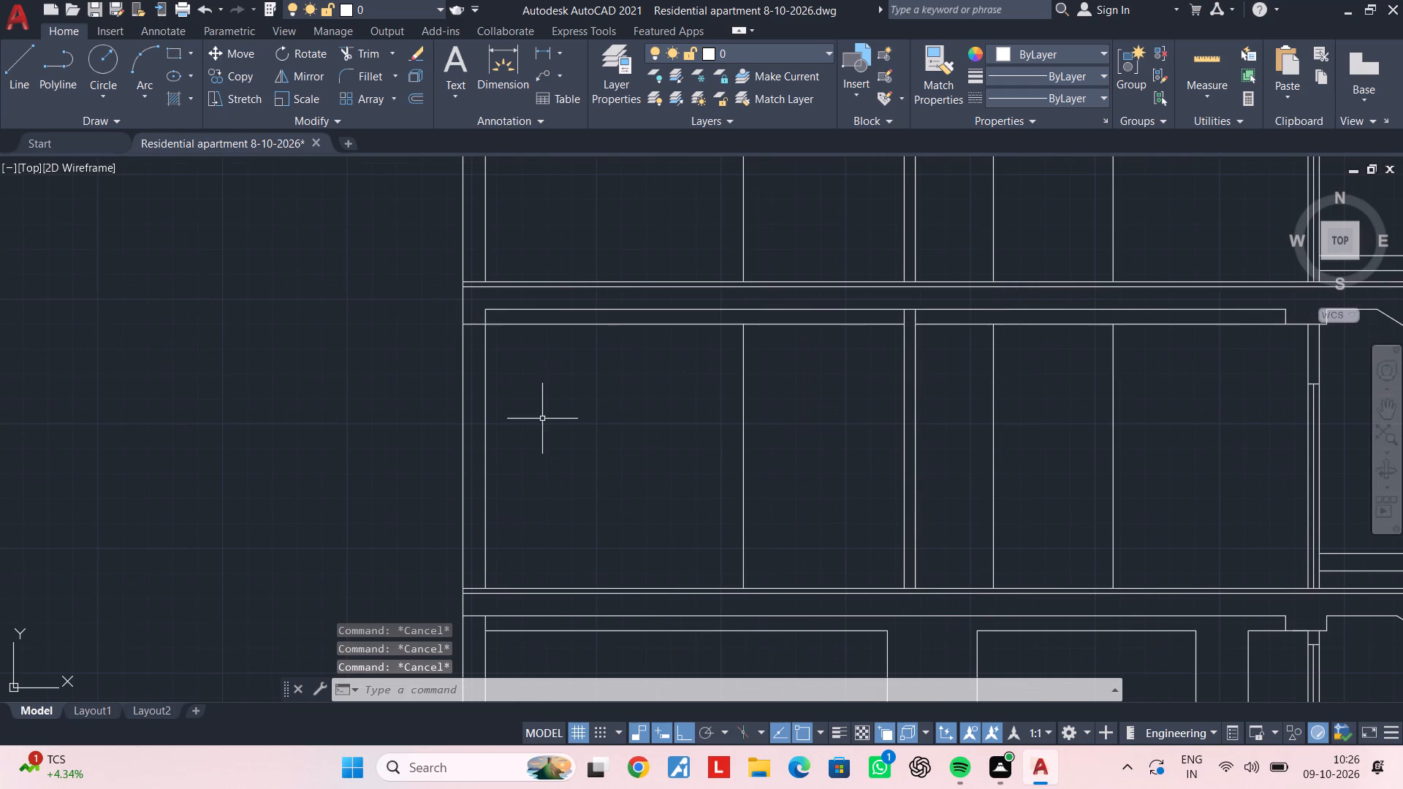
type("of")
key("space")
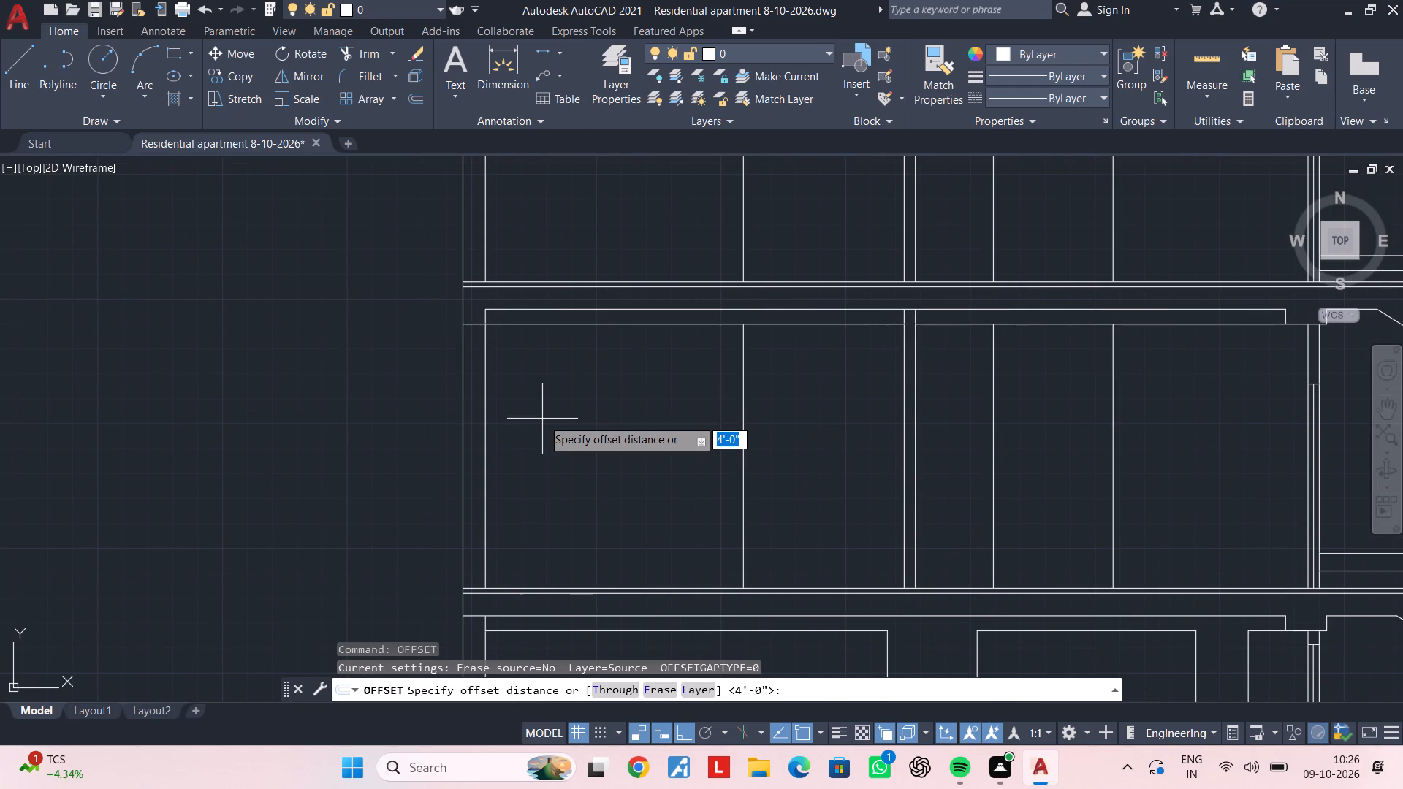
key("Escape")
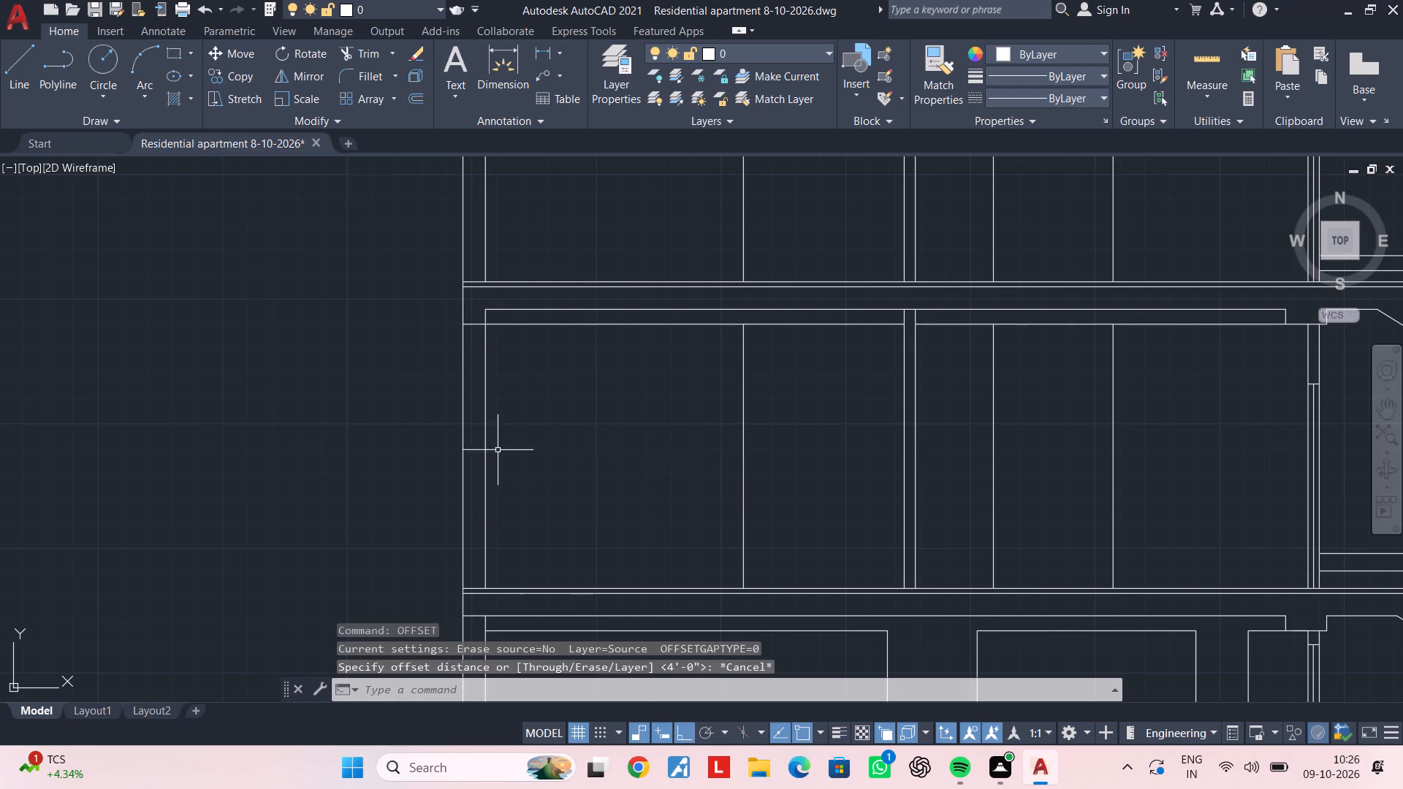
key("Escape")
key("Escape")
Measure the length of the drawing room's side-wall window nearest the balcony in the floor plan.
scroll(502, 473, "down", 4)
scroll(554, 227, "up", 1)
middle_click_drag(536, 332, 515, 534)
scroll(434, 262, "up", 1)
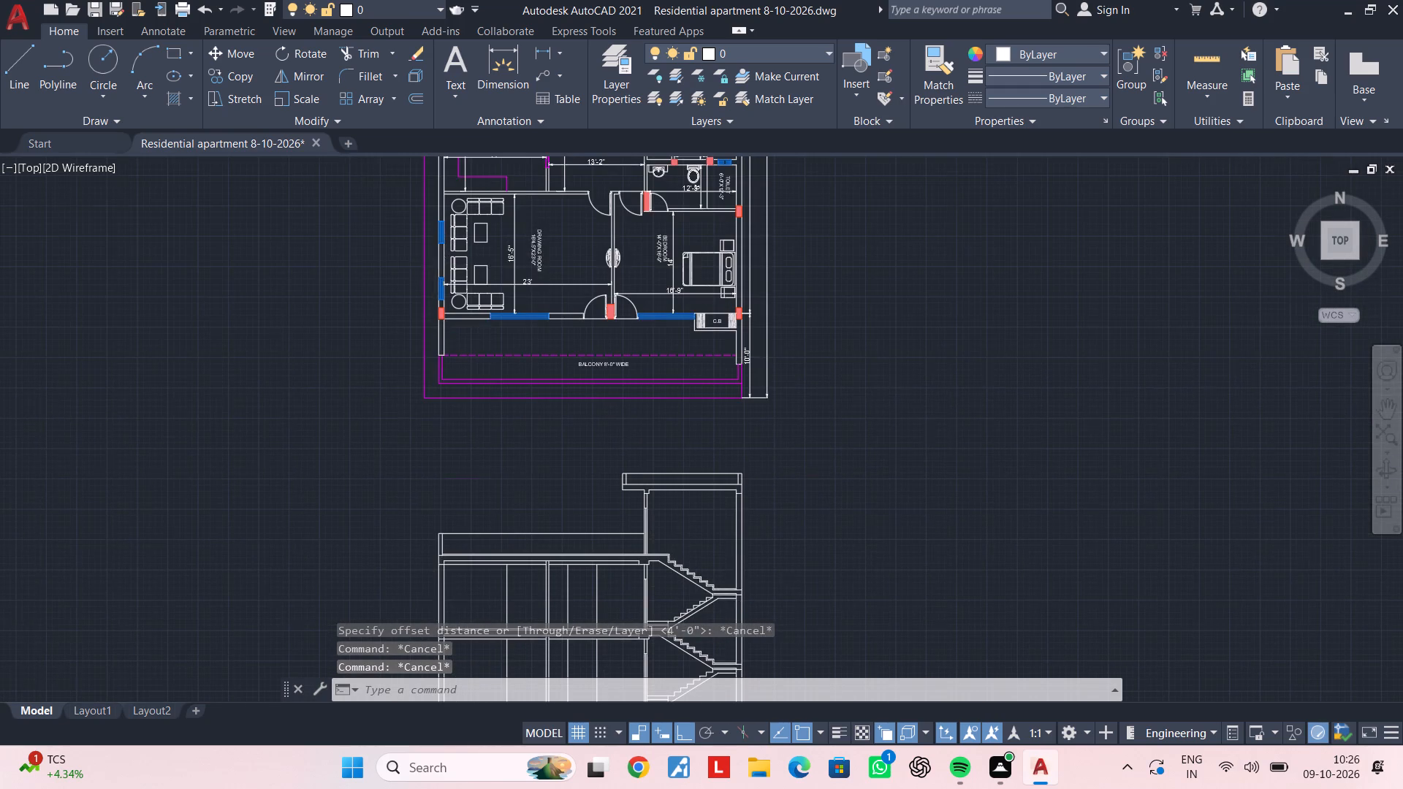
scroll(434, 262, "up", 1)
scroll(436, 324, "up", 2)
scroll(484, 242, "down", 1)
middle_click_drag(487, 272, 478, 376)
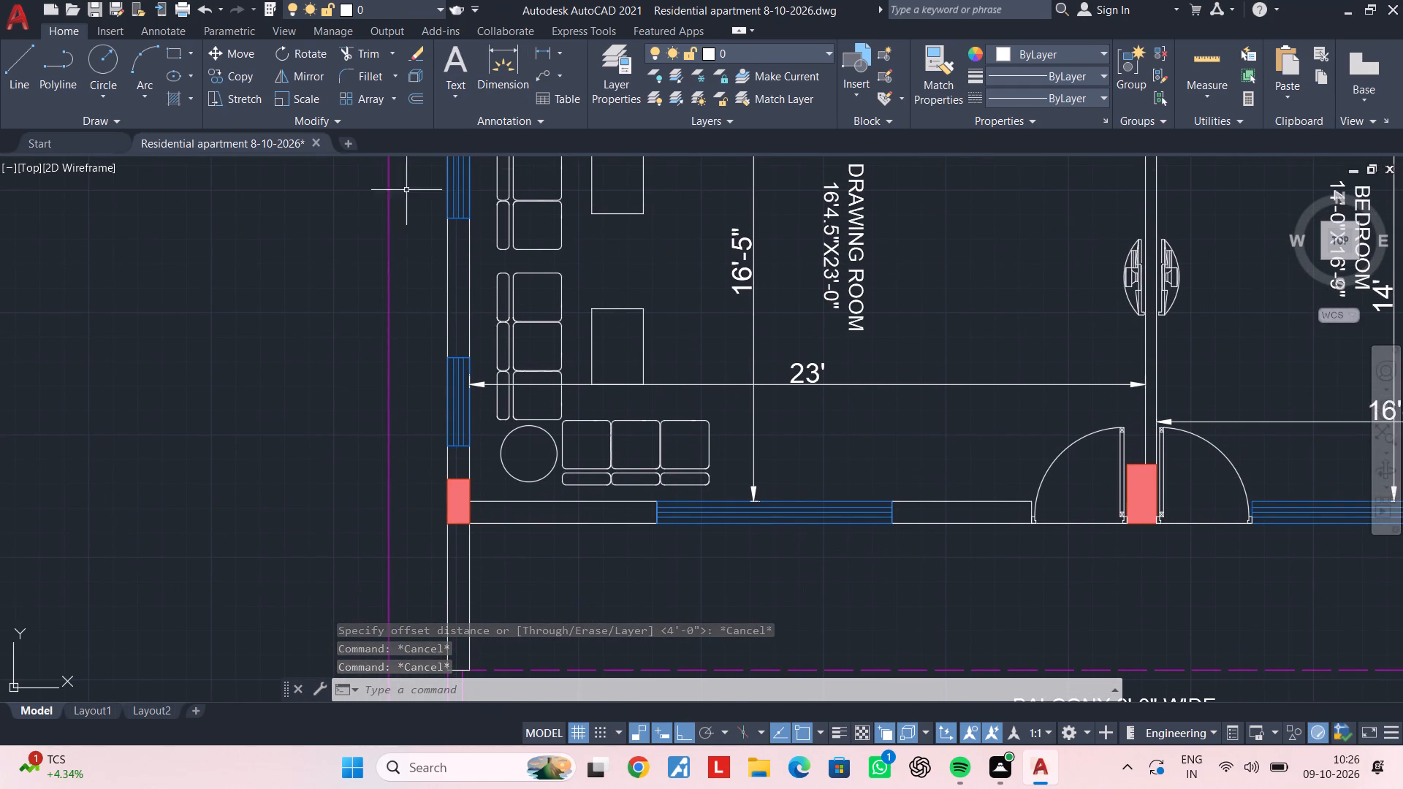
left_click(545, 50)
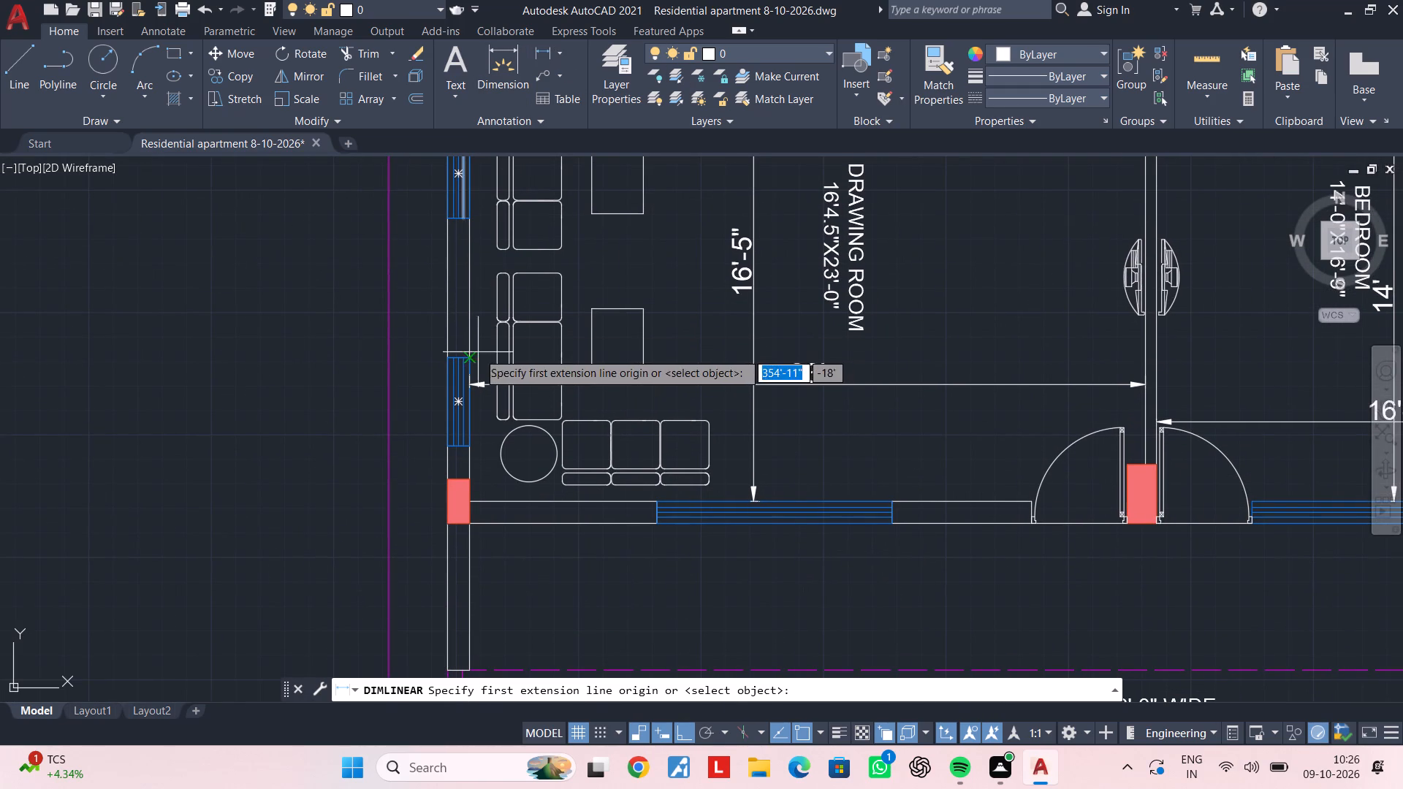
left_click(446, 358)
scroll(436, 448, "up", 2)
left_click(456, 441)
key("Escape")
Measure the length of the kitchen window behind the sink, where section line A crosses it in the floor plan.
scroll(444, 422, "down", 4)
middle_click_drag(453, 303, 456, 491)
middle_click_drag(448, 364, 448, 428)
key("space")
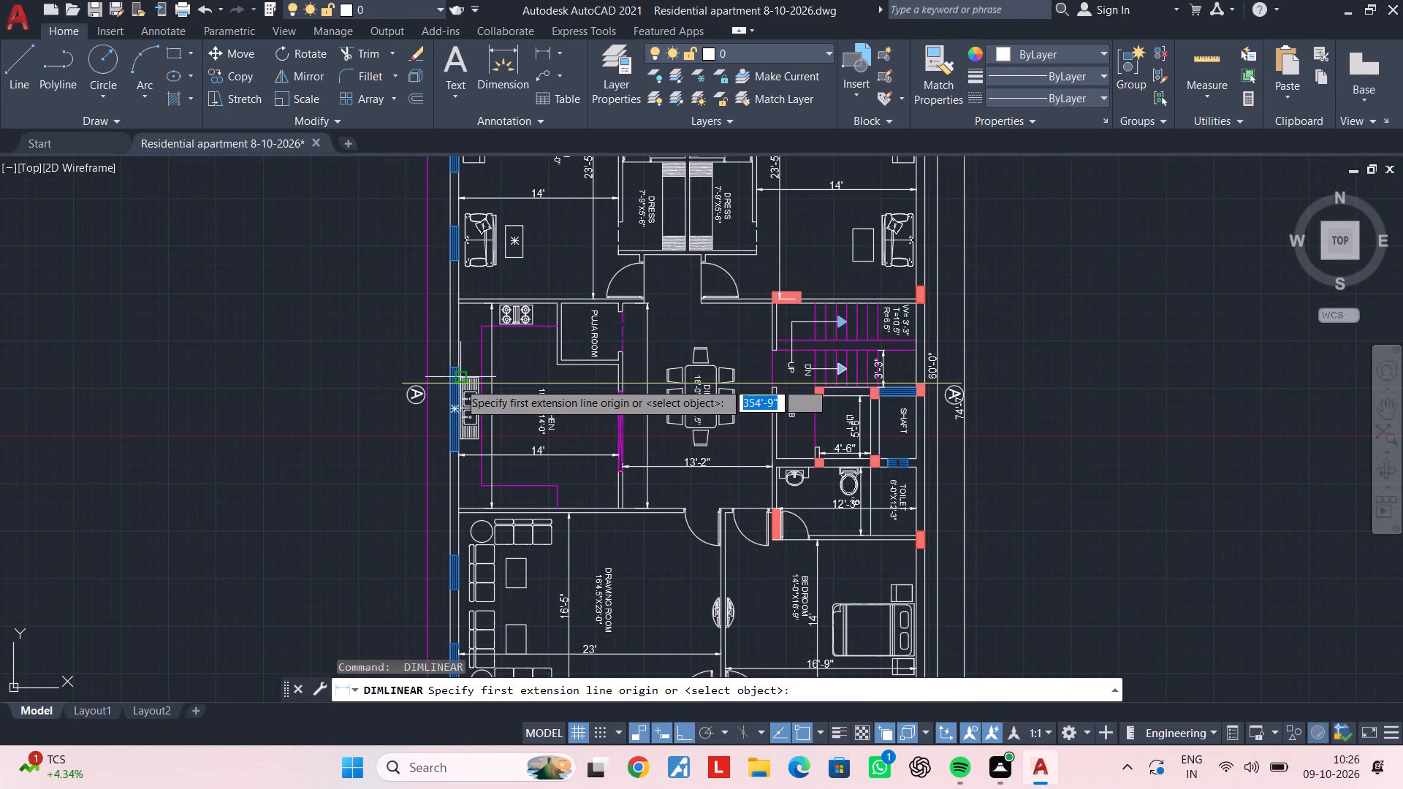
scroll(459, 382, "up", 3)
left_click(411, 320)
scroll(412, 499, "down", 1)
middle_click_drag(410, 495, 411, 380)
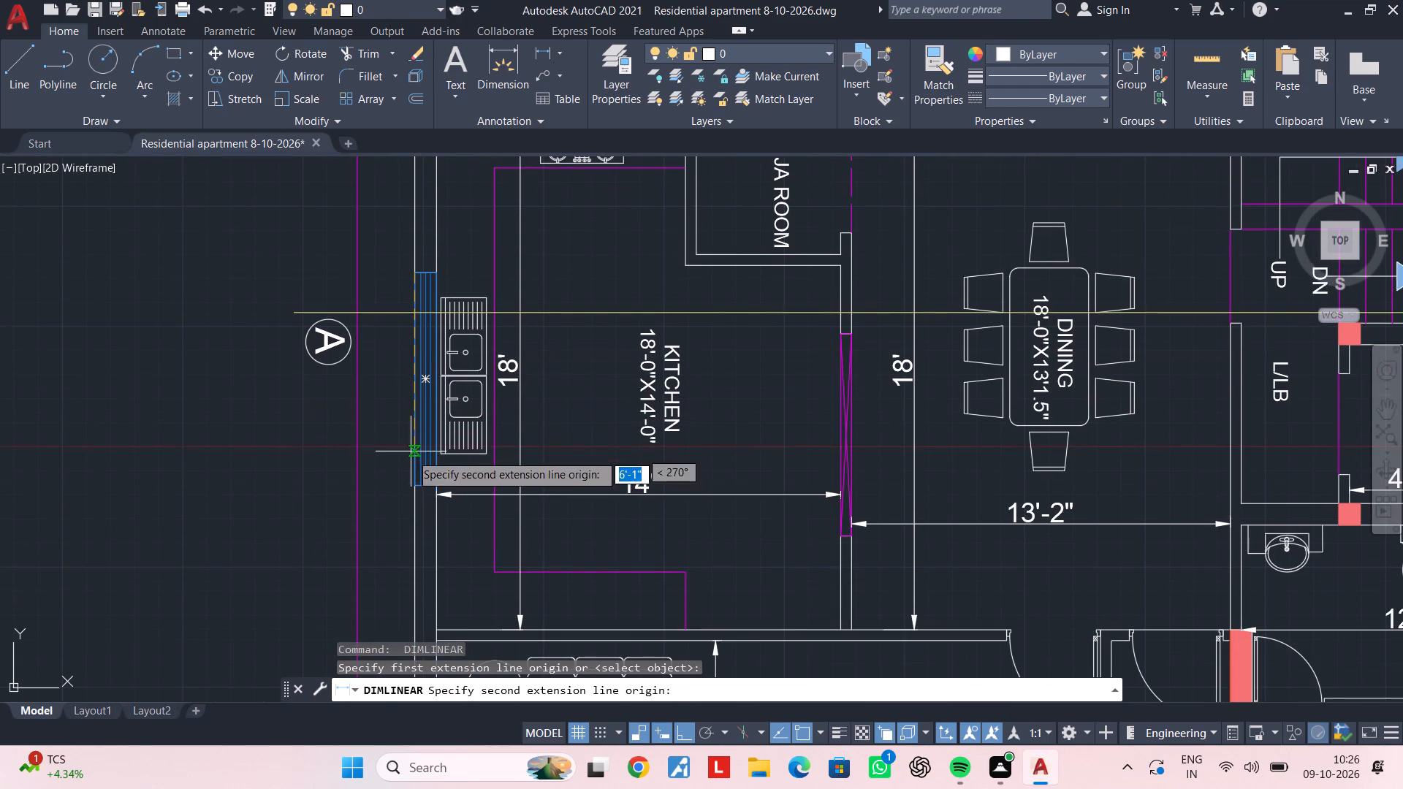
left_click(416, 489)
key("Escape")
Offset the beam underside line 1' downward across the outer wall and first room of the section's first floor.
scroll(400, 289, "down", 1)
middle_click_drag(400, 294, 393, 603)
scroll(400, 540, "down", 1)
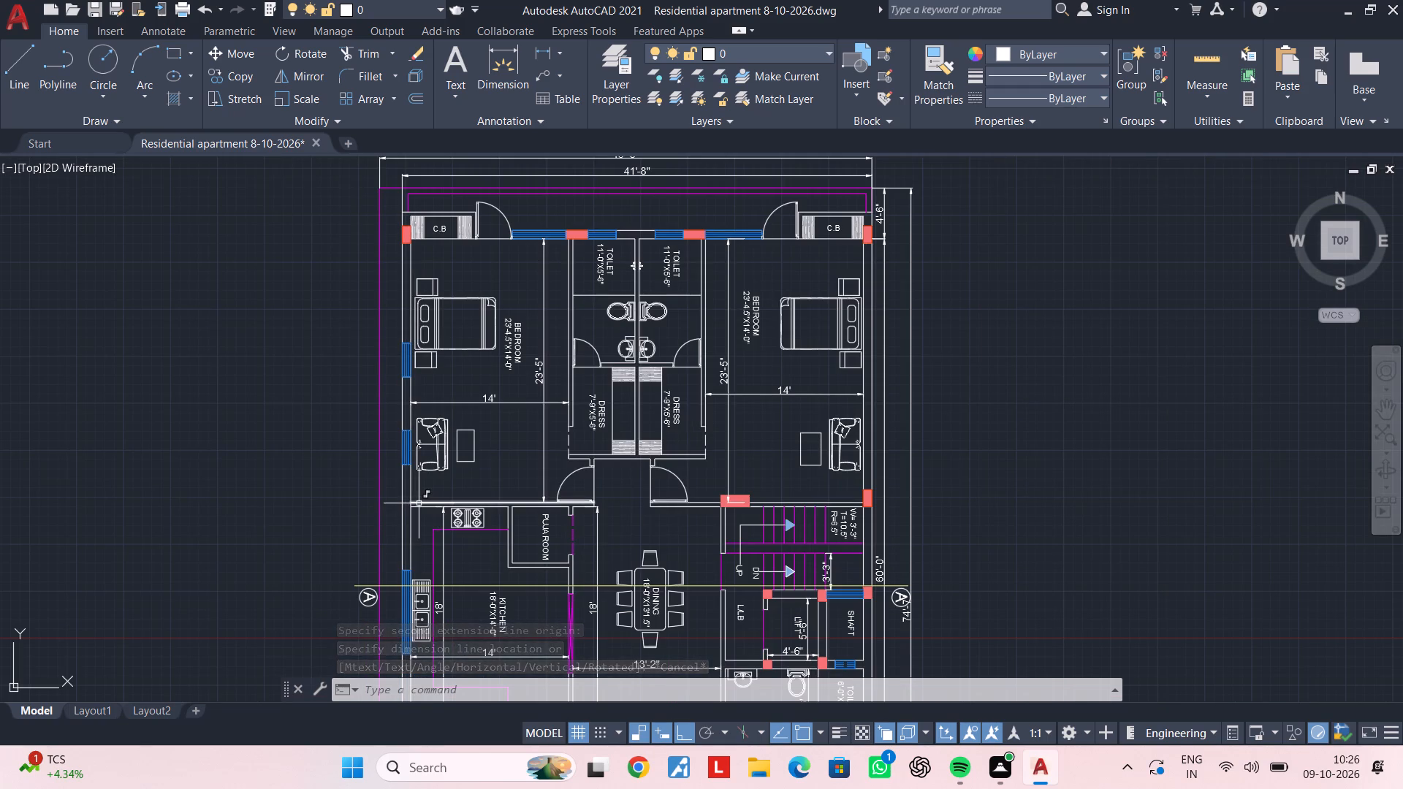
scroll(419, 503, "down", 3)
middle_click_drag(484, 541, 480, 331)
middle_click_drag(481, 516, 482, 416)
scroll(427, 455, "up", 2)
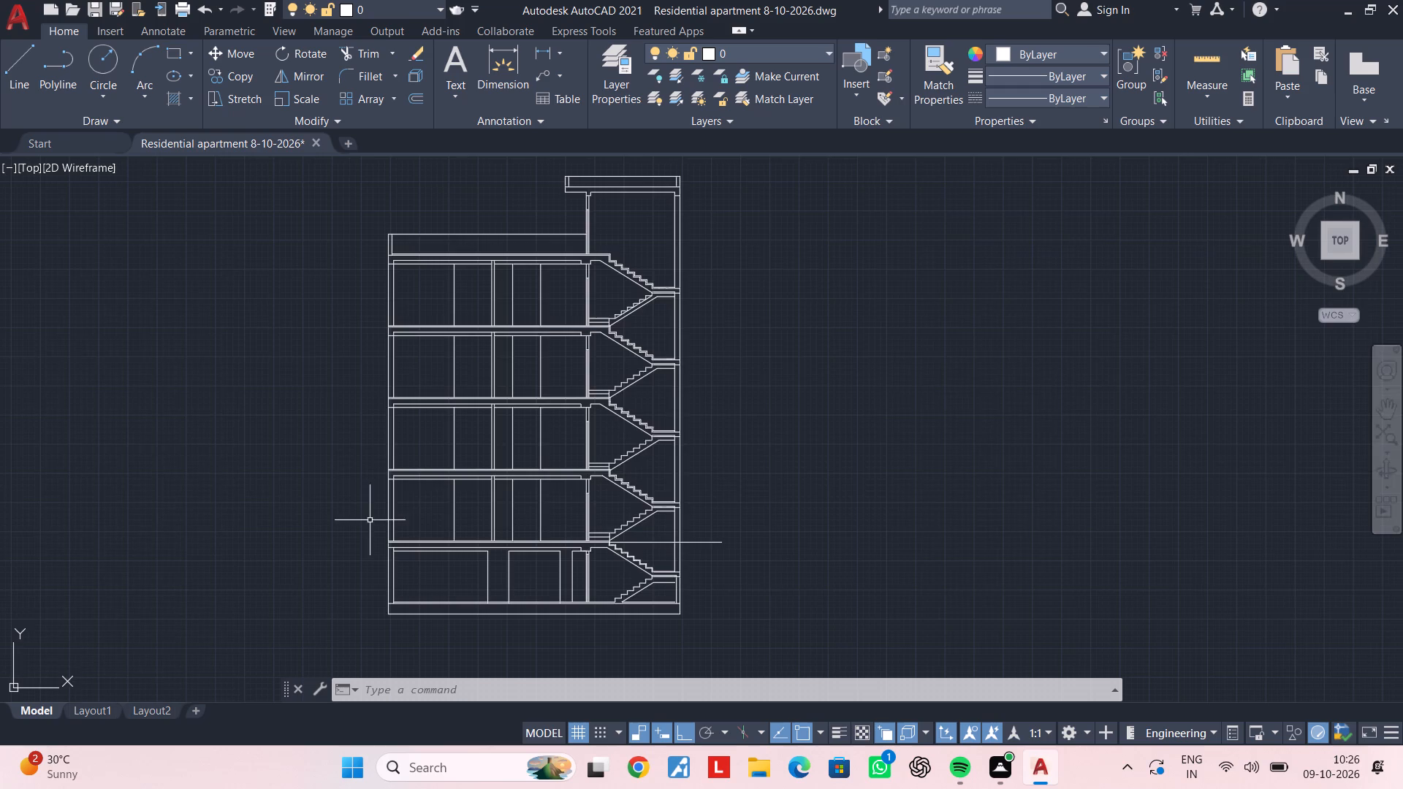
scroll(400, 522, "up", 3)
middle_click_drag(398, 522, 474, 537)
key("Escape")
key("Escape")
middle_click_drag(436, 402, 440, 449)
key("Escape")
key("Escape")
key("Escape")
type("of")
key("space")
type("1'")
key("Return")
left_click(490, 411)
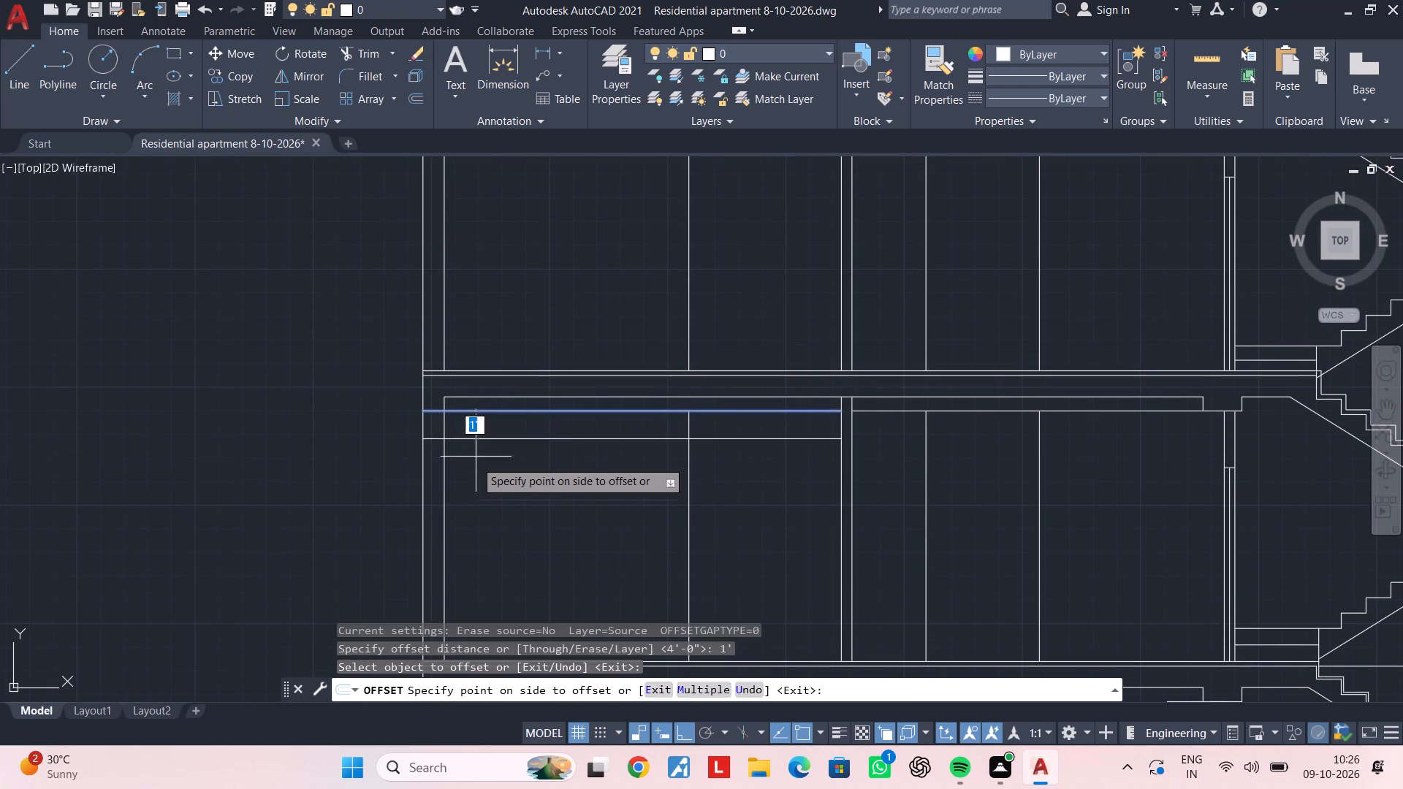
left_click(475, 482)
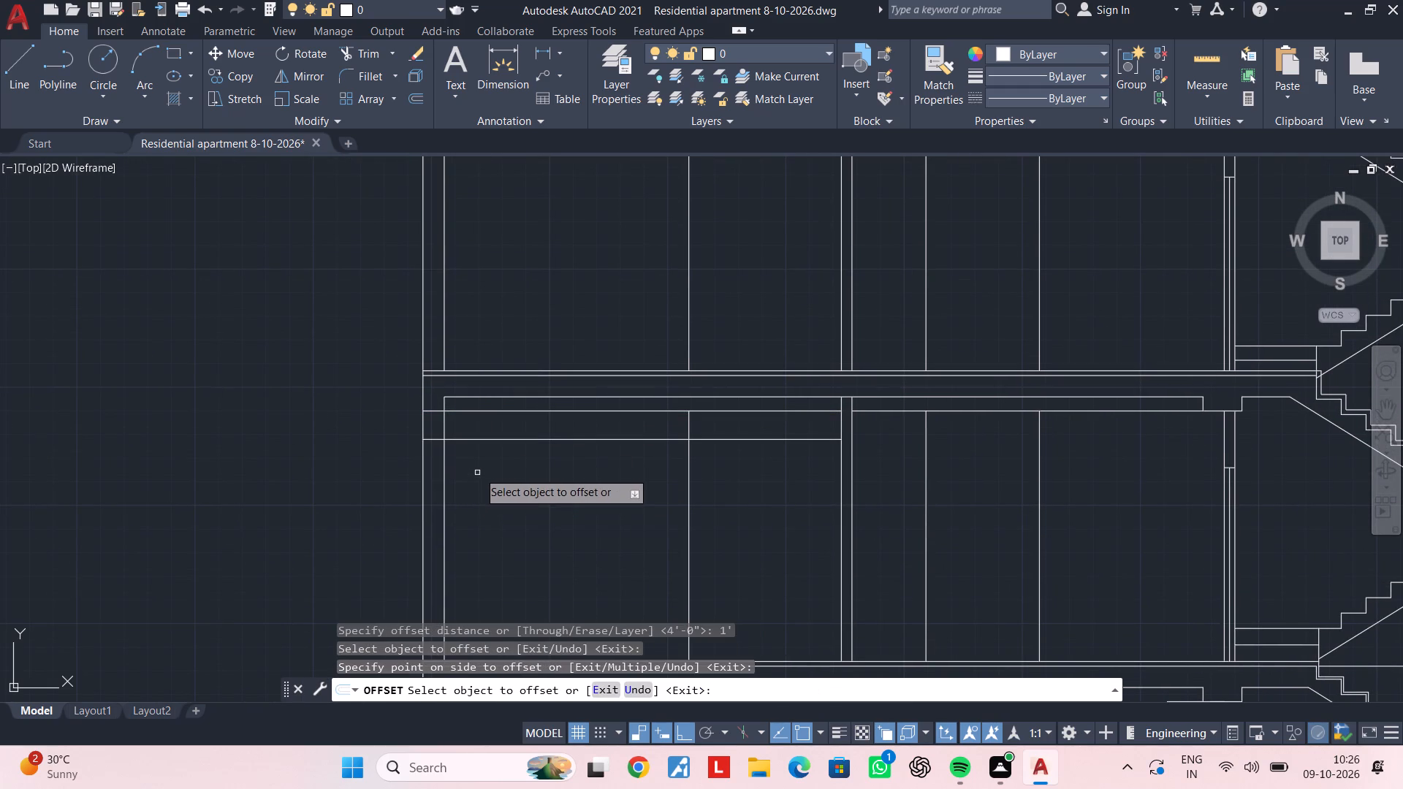
key("Escape")
key("Escape")
Trim the new line out of the first-floor room and delete its remaining piece beyond, keeping only the portion within the outer wall.
key("t")
key("r")
key("space")
left_click(493, 454)
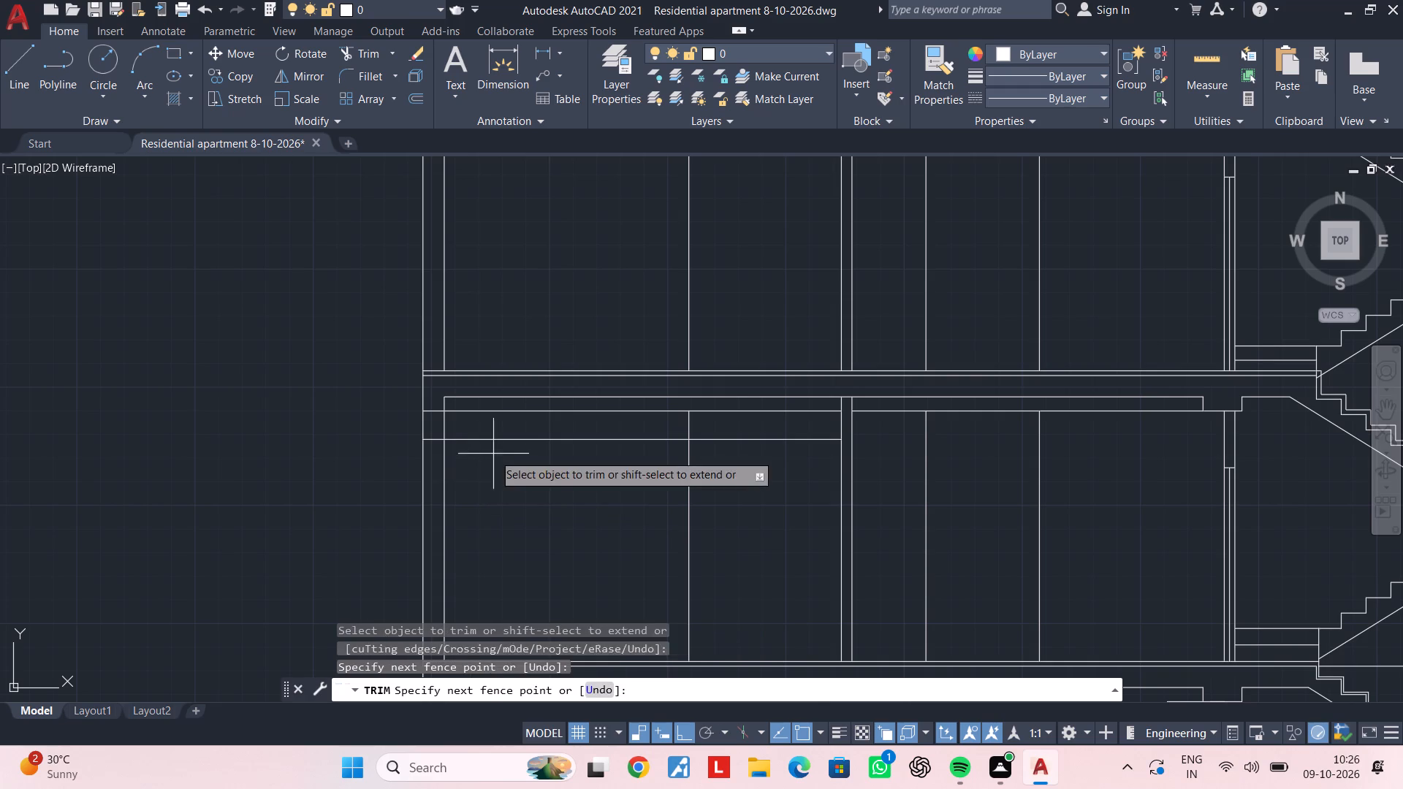
left_click(490, 431)
key("Escape")
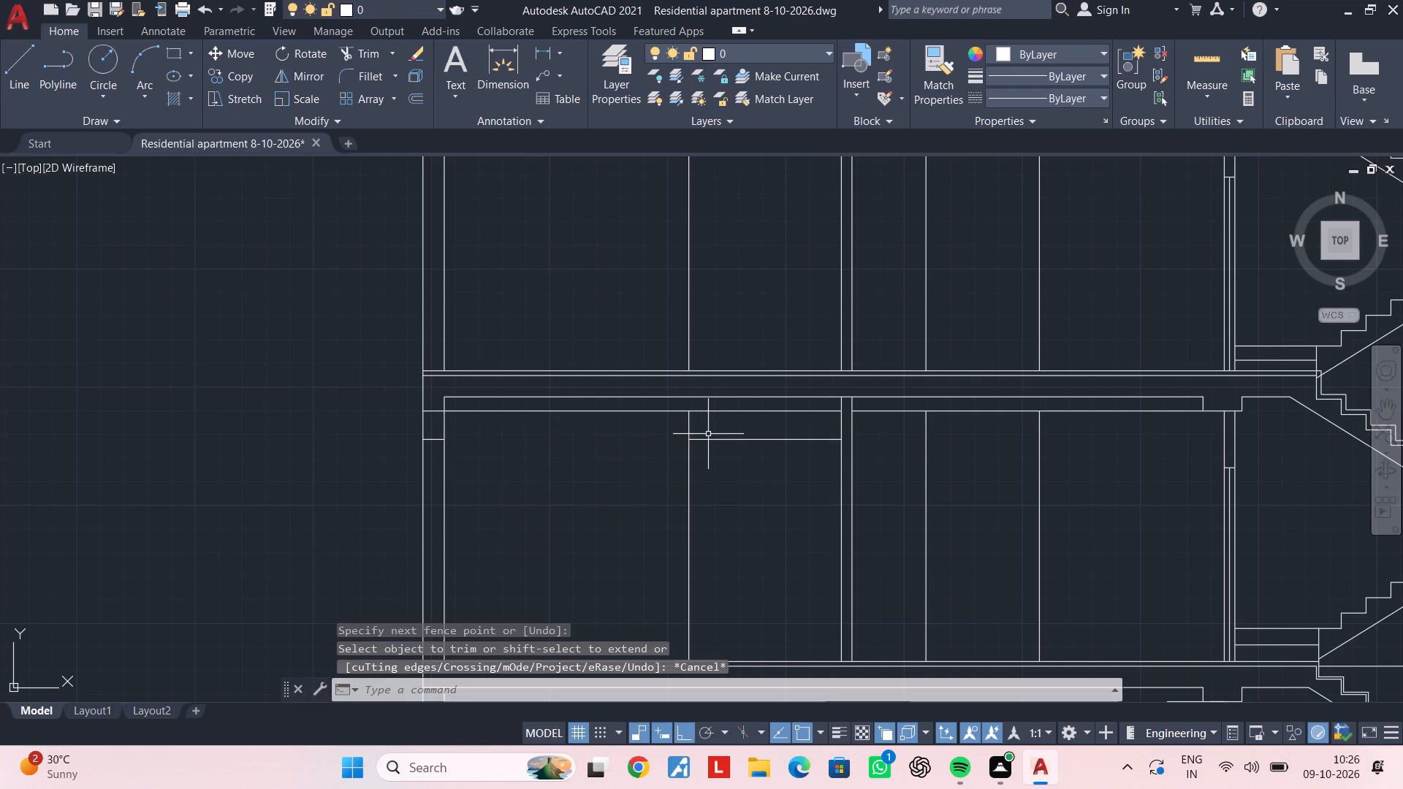
left_click(709, 439)
key("Delete")
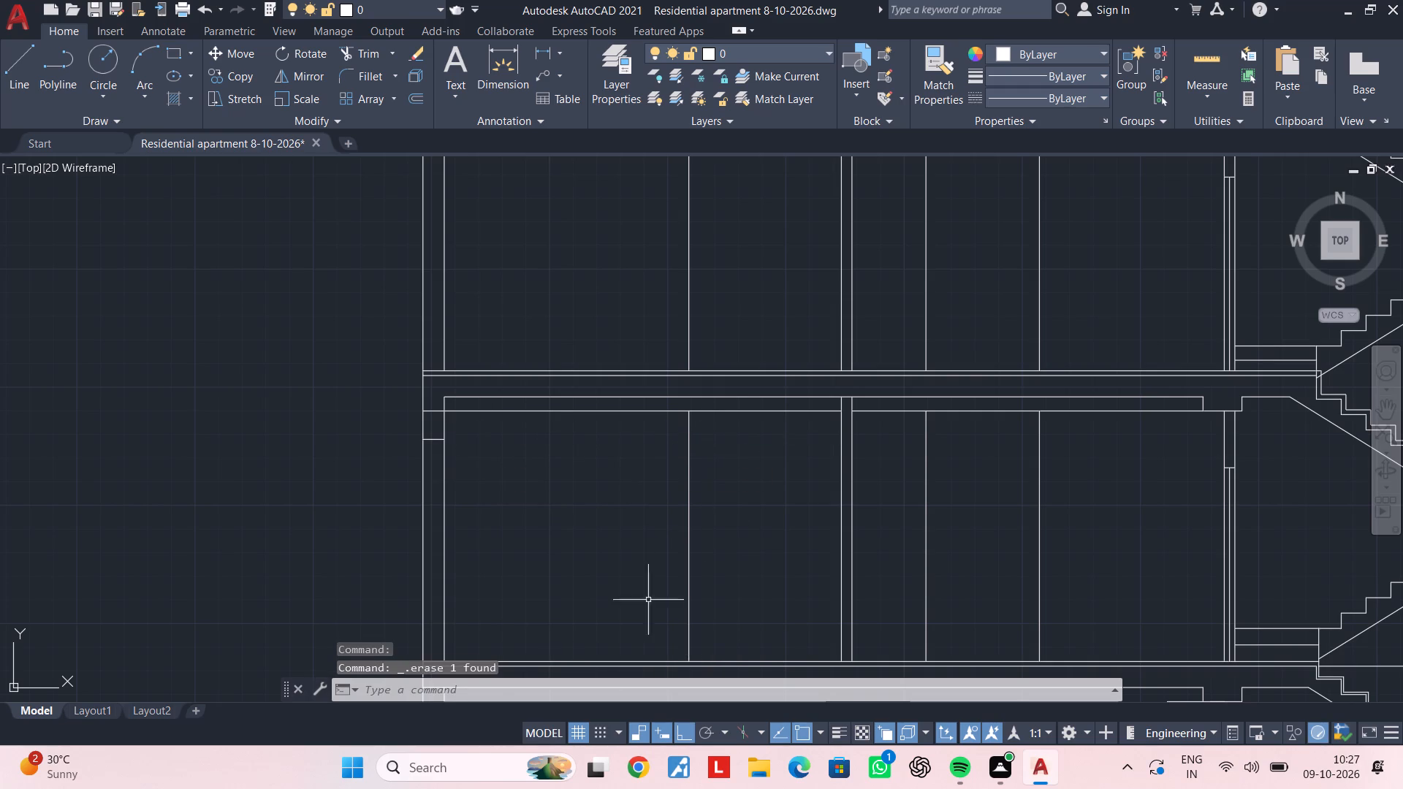
key("Escape")
Offset the short line inside the first-floor outer wall 3' downward to mark the window's lower edge.
scroll(444, 478, "up", 2)
middle_click_drag(455, 465, 631, 396)
key("Escape")
key("Escape")
key("Escape")
key("Escape")
type("of 3'")
key("Return")
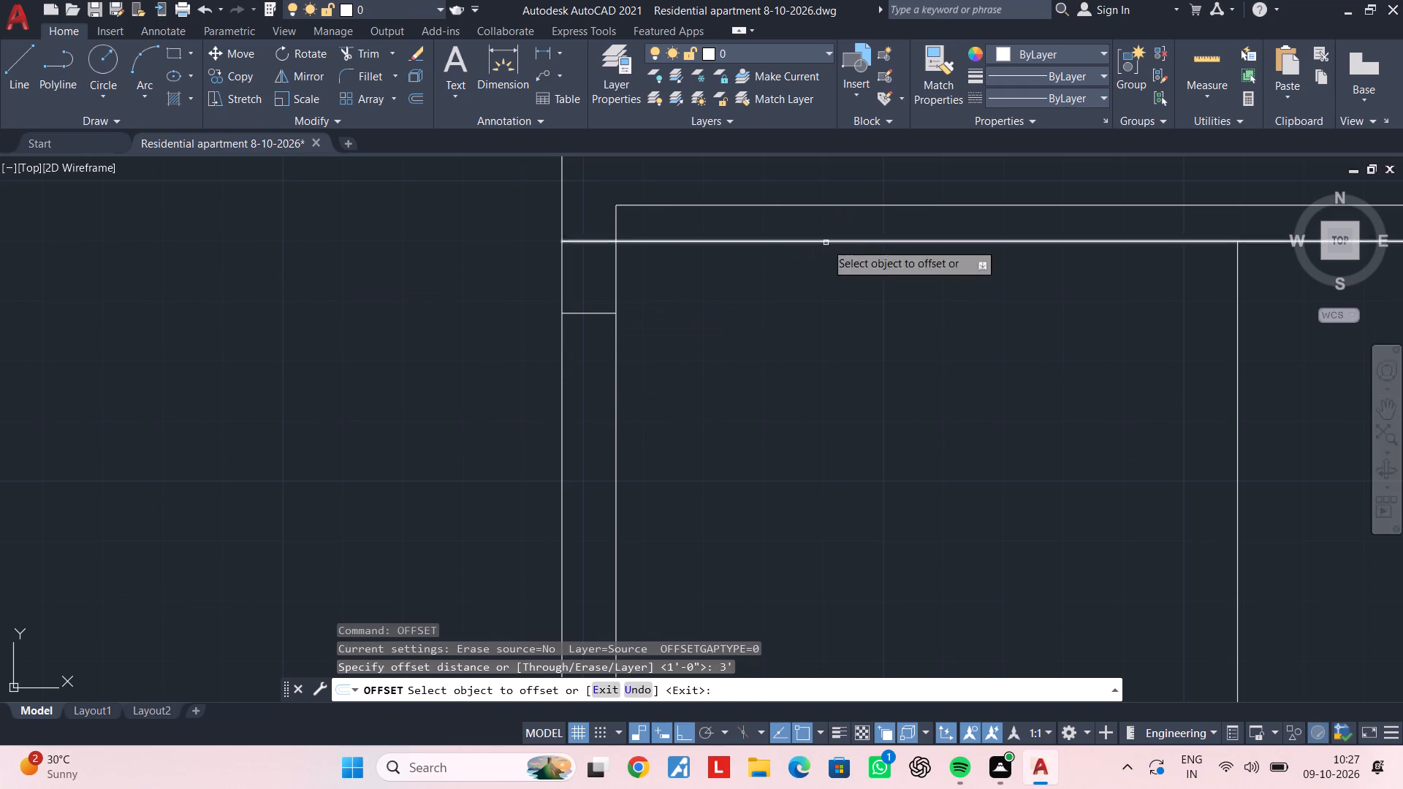
left_click(585, 314)
left_click(596, 420)
scroll(617, 416, "down", 4)
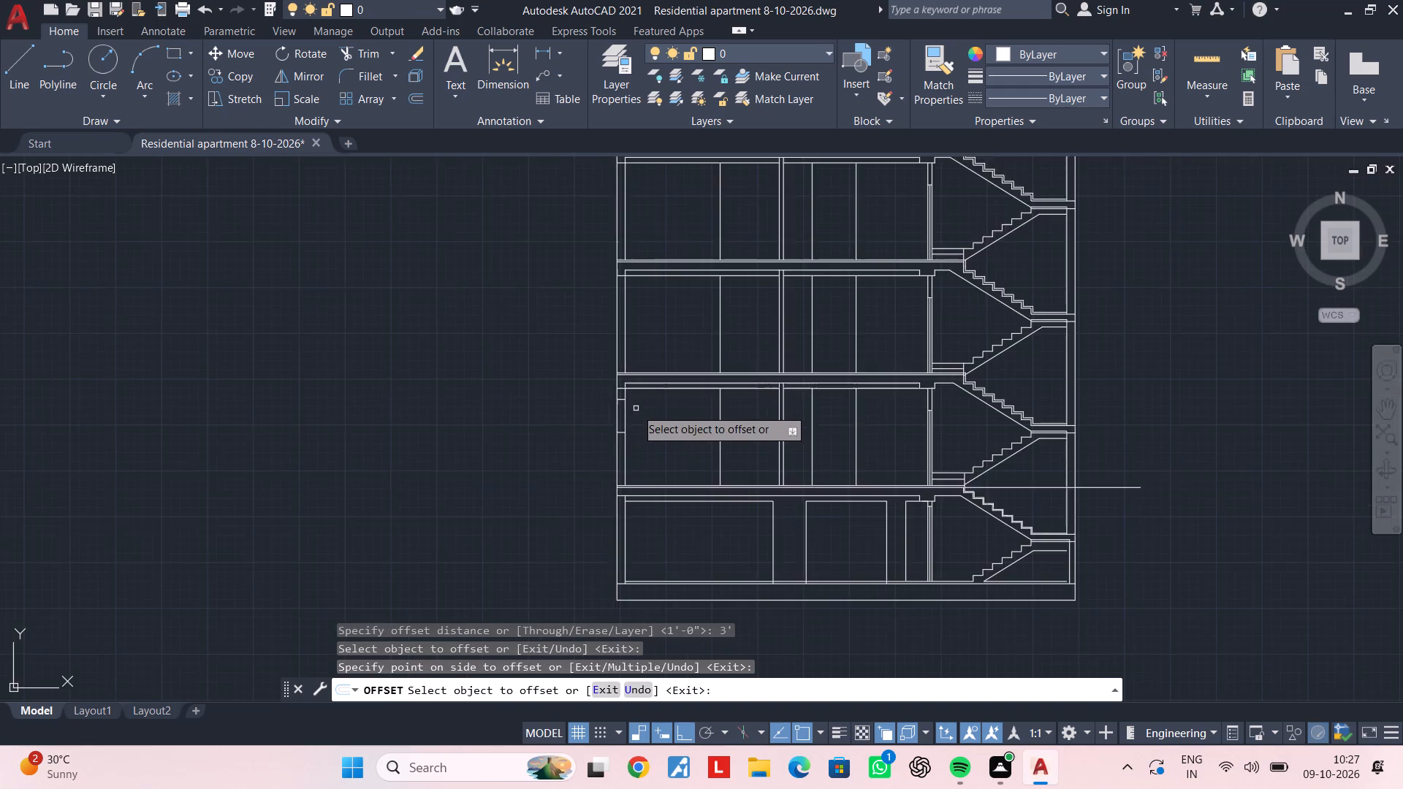
middle_click_drag(645, 405, 590, 315)
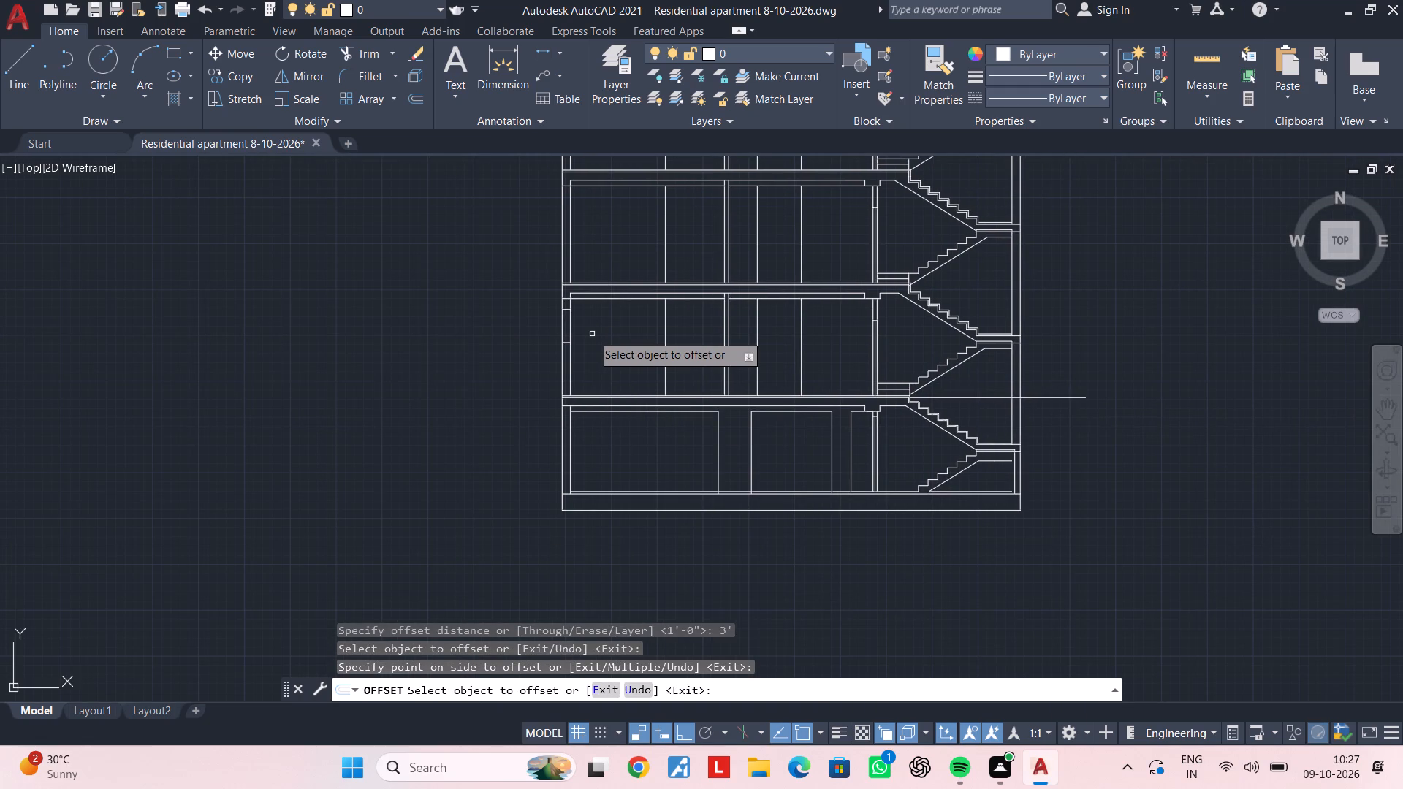
key("Escape")
key("Escape")
scroll(569, 319, "up", 4)
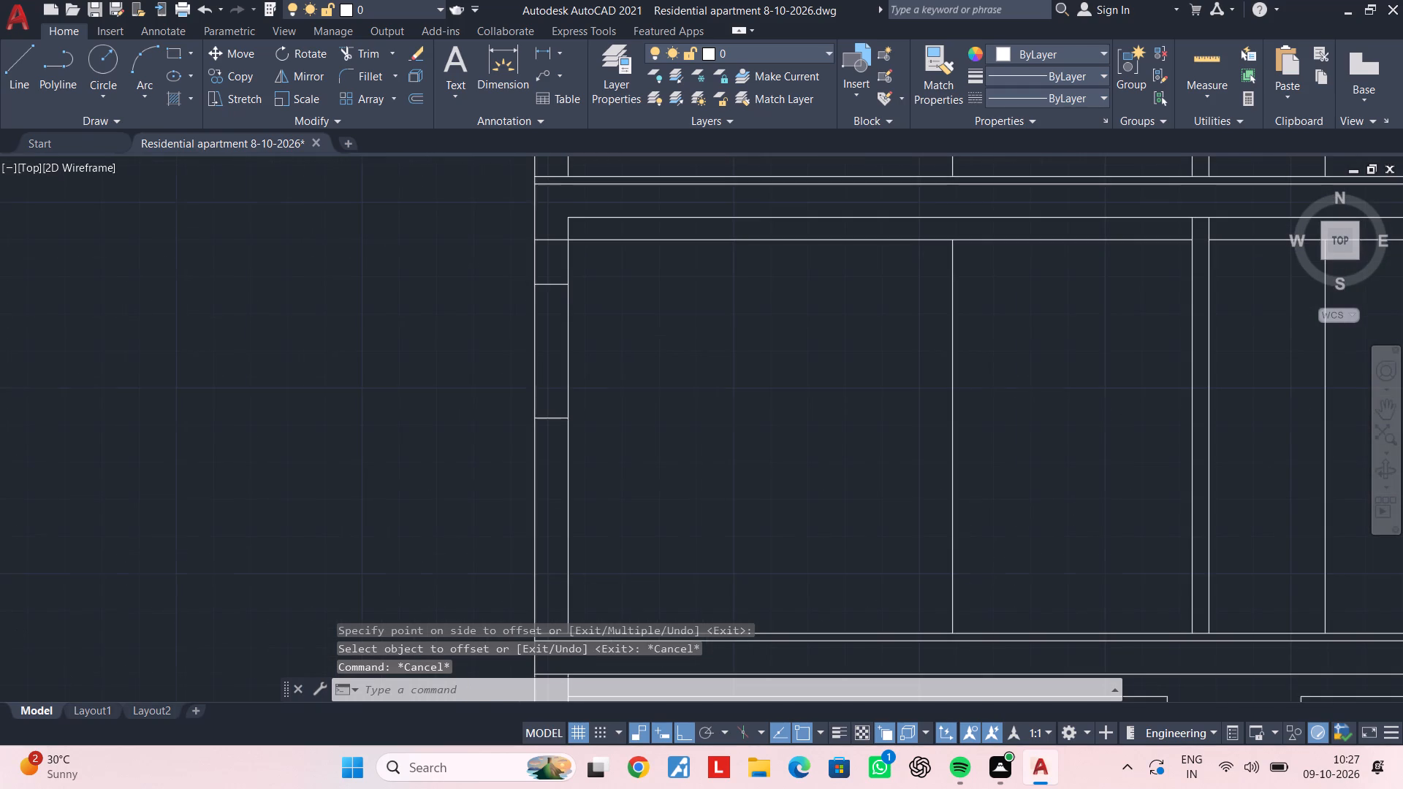
middle_click_drag(555, 308, 553, 331)
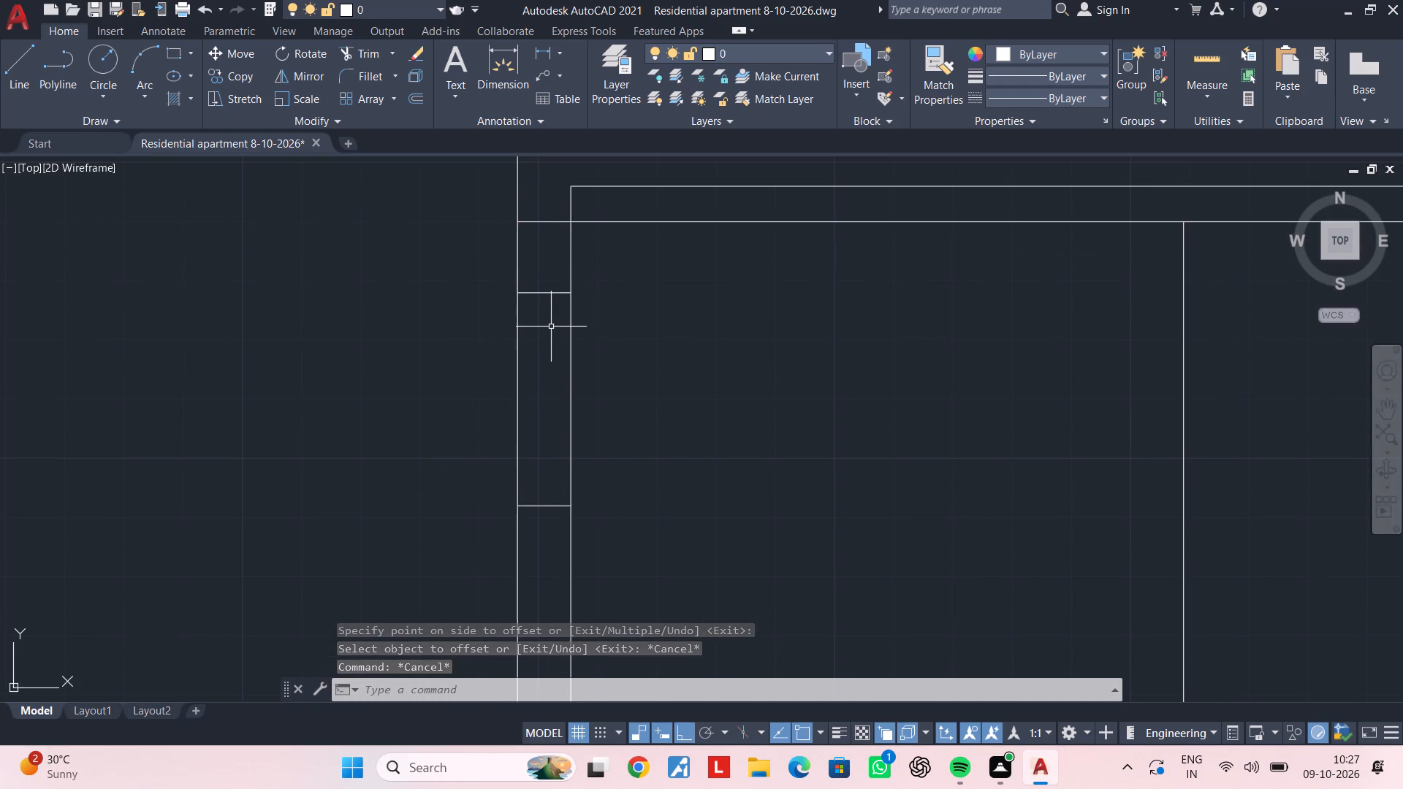
Move the upper window-edge line inside the first-floor outer wall 6" downward.
middle_click_drag(551, 327, 550, 362)
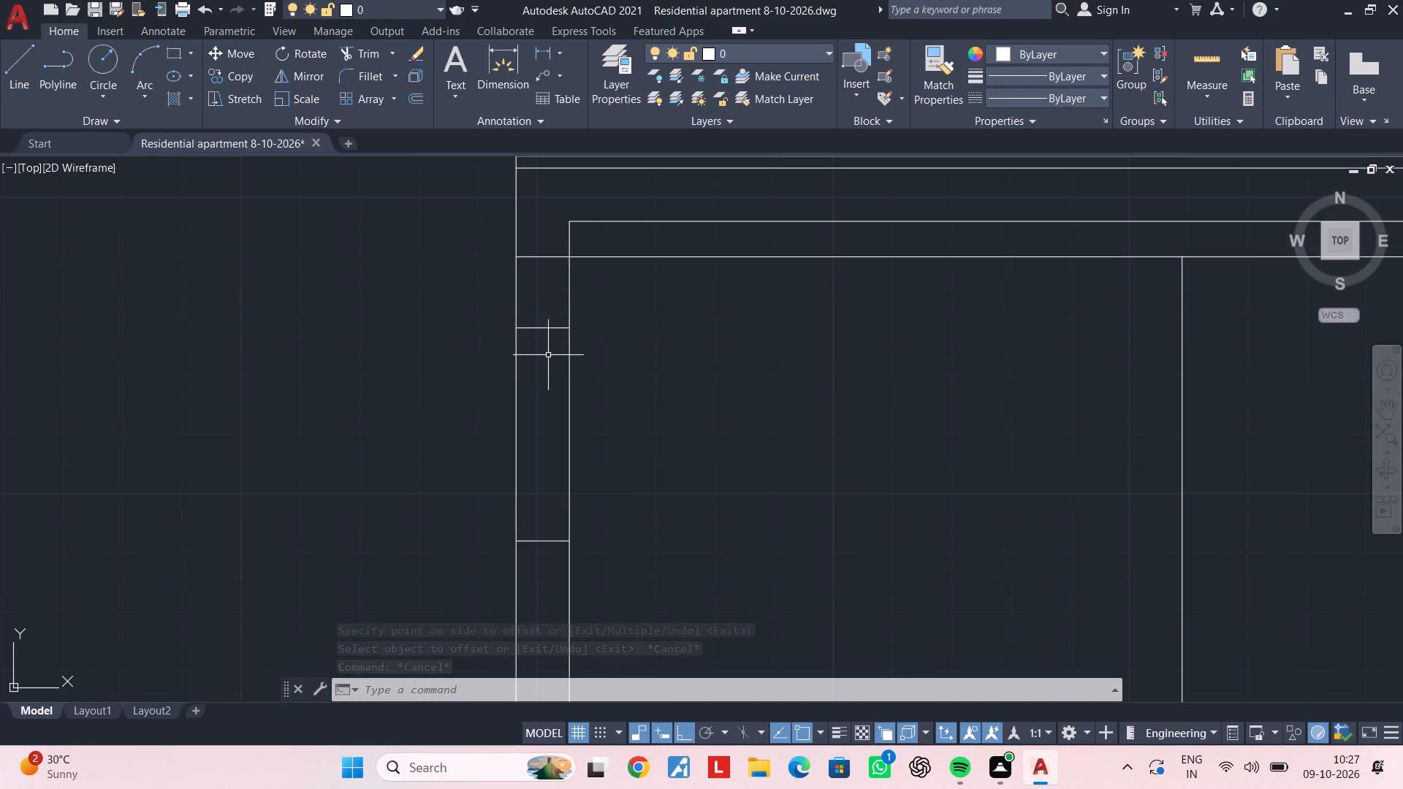
key("Escape")
middle_click_drag(547, 348, 547, 319)
key("Escape")
key("Escape")
left_click(541, 299)
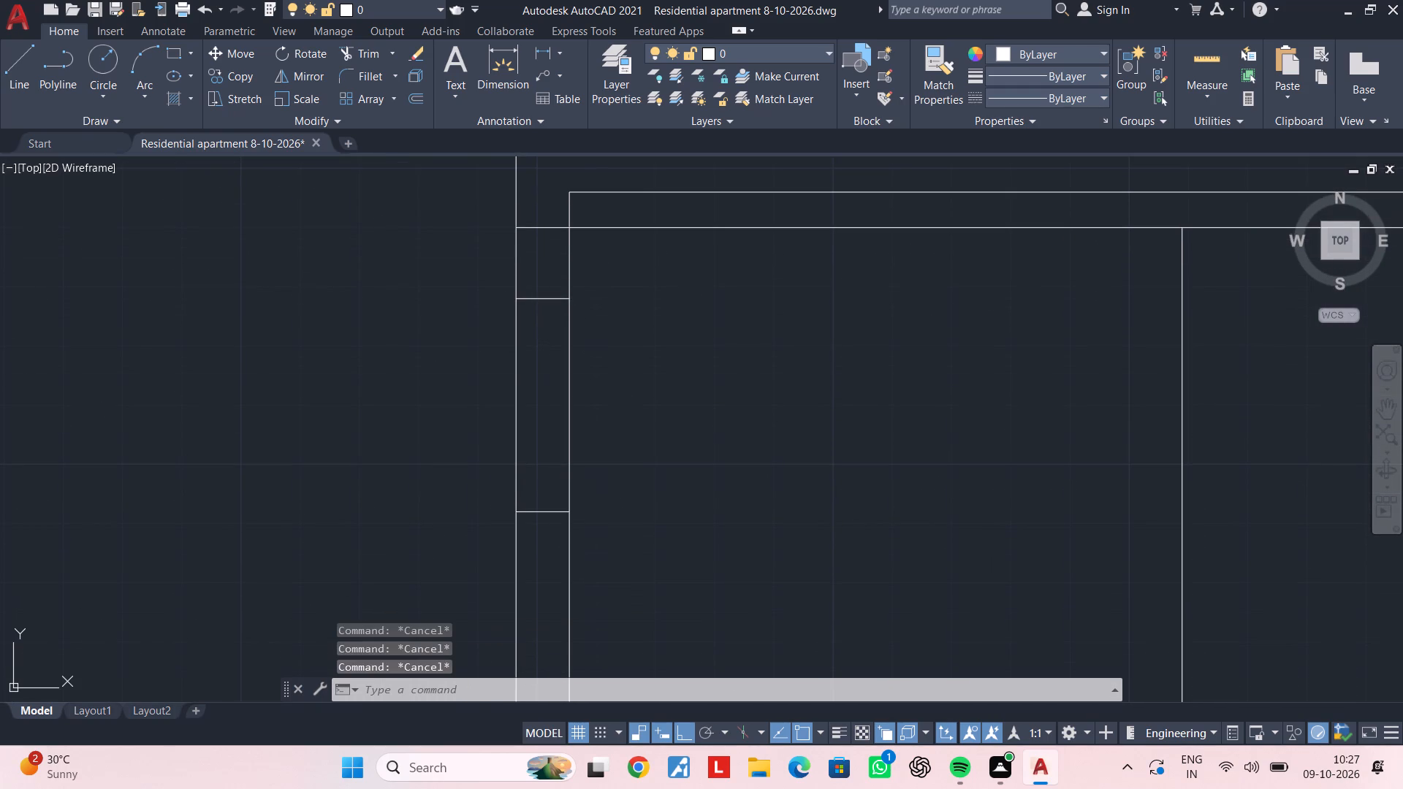
type("m")
key("space")
left_click(544, 326)
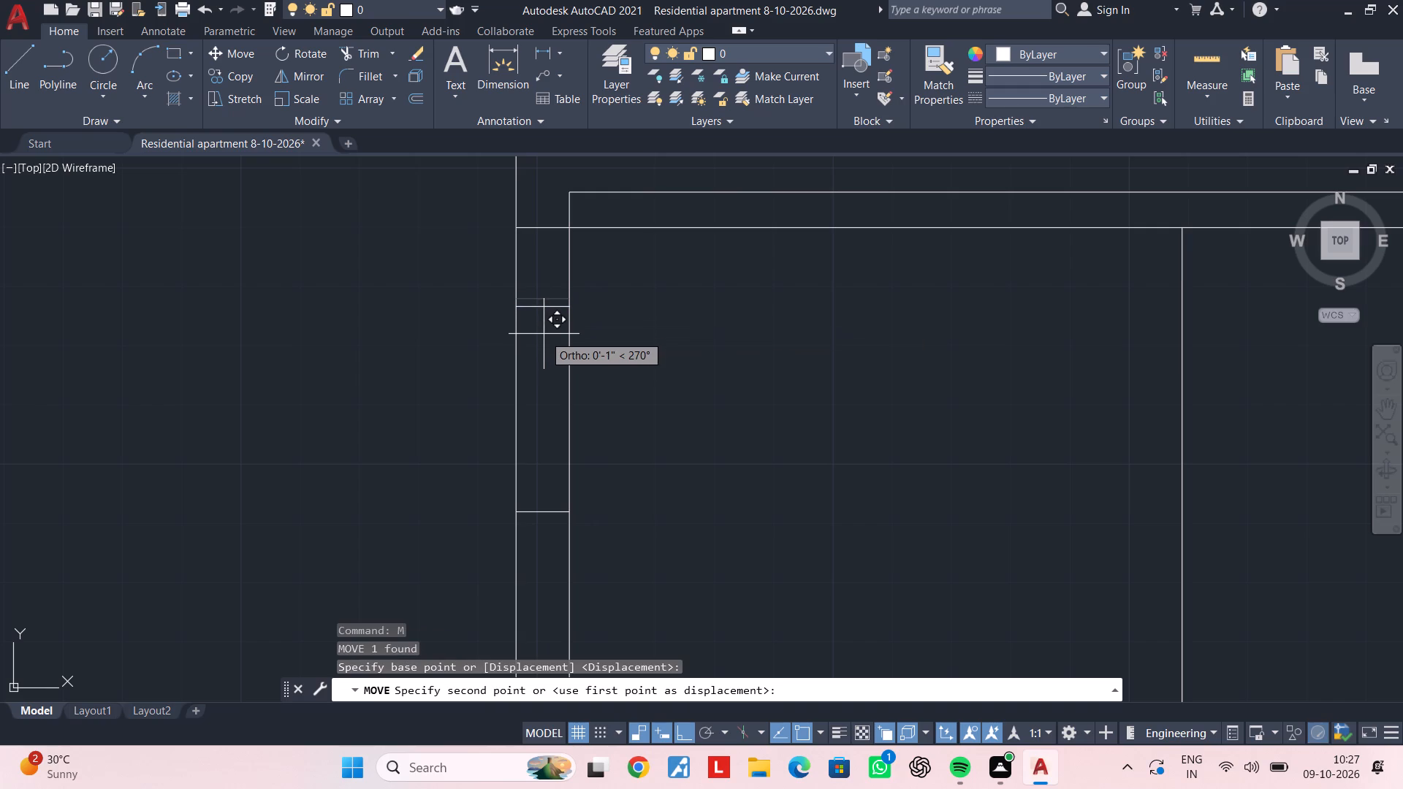
type("6\"")
key("Return")
key("Escape")
key("Escape")
Move the lower window-edge line inside the first-floor outer wall 6" downward as well.
middle_click_drag(538, 535, 509, 393)
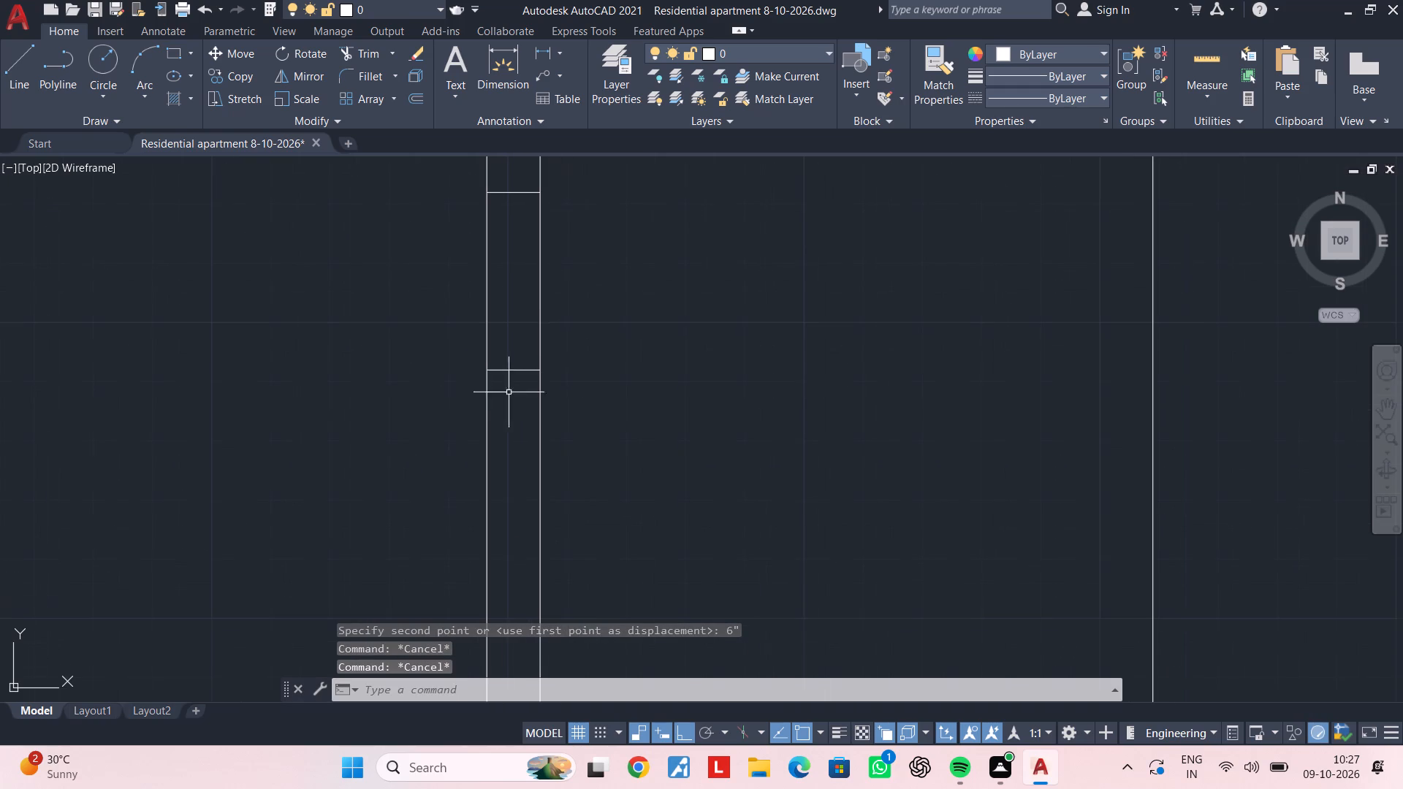
left_click(518, 427)
left_click(515, 351)
key("m")
key("space")
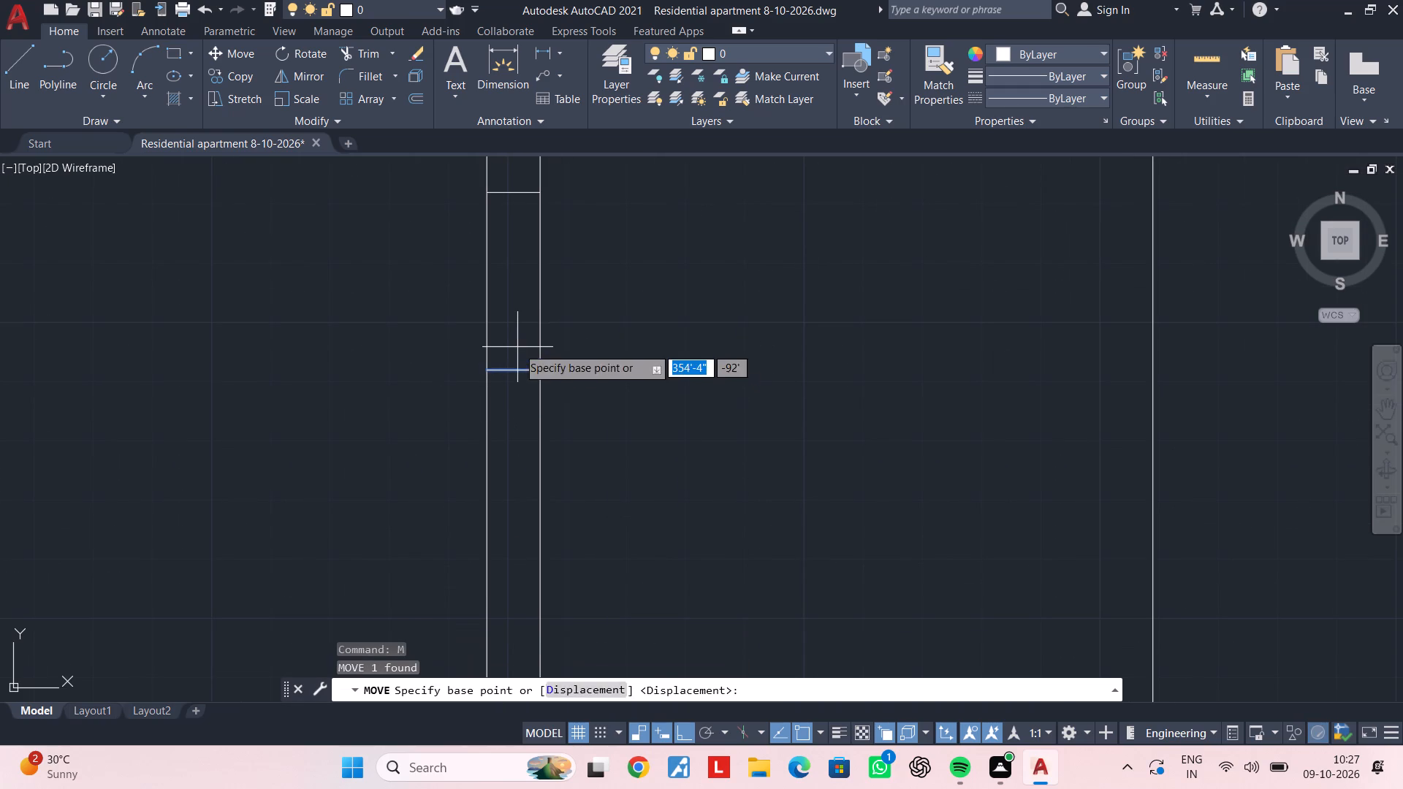
left_click(517, 347)
type("6\"")
key("Return")
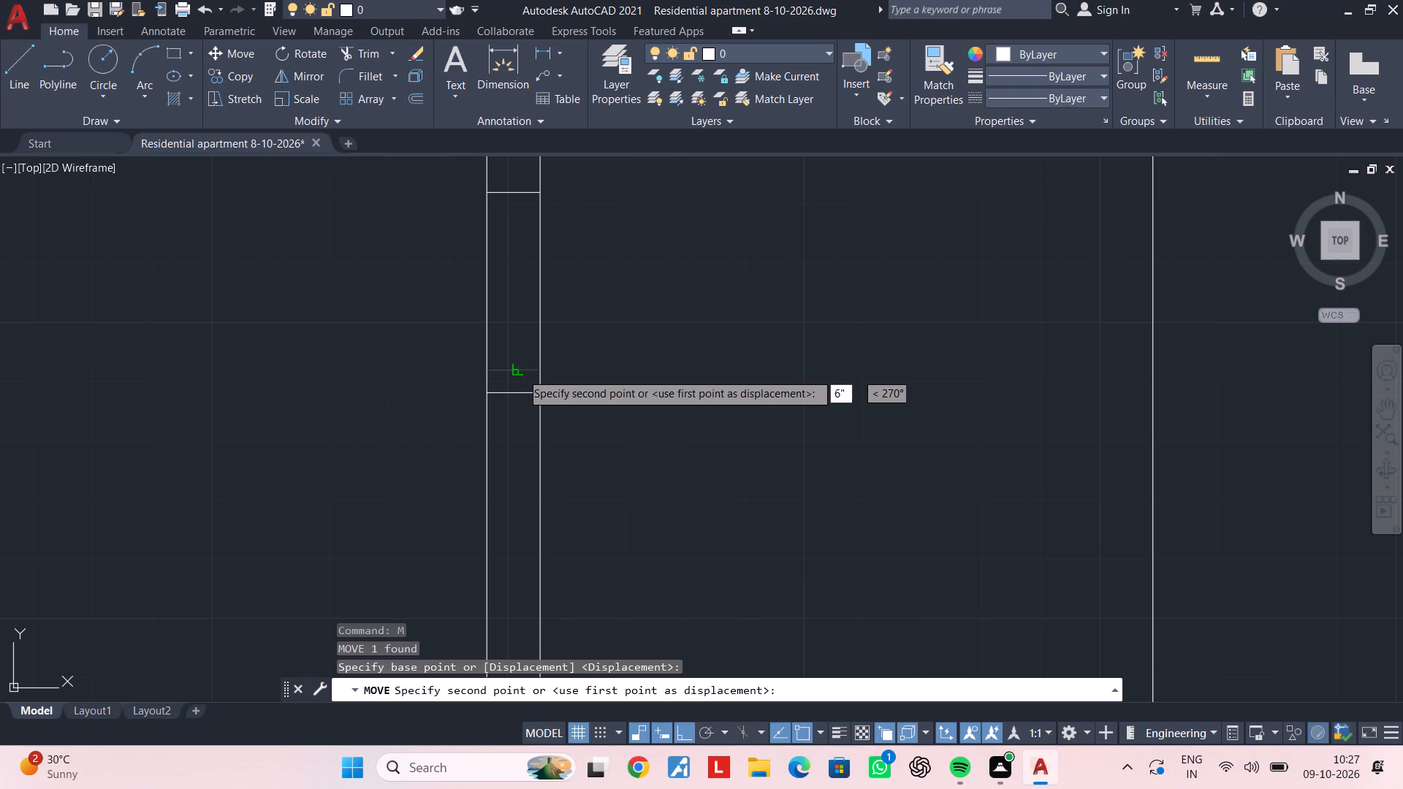
key("Escape")
Draw a rectangle across the full wall thickness between the upper and lower window-edge lines.
scroll(549, 268, "down", 2)
middle_click_drag(544, 272, 528, 302)
scroll(522, 294, "up", 2)
middle_click_drag(522, 293, 506, 323)
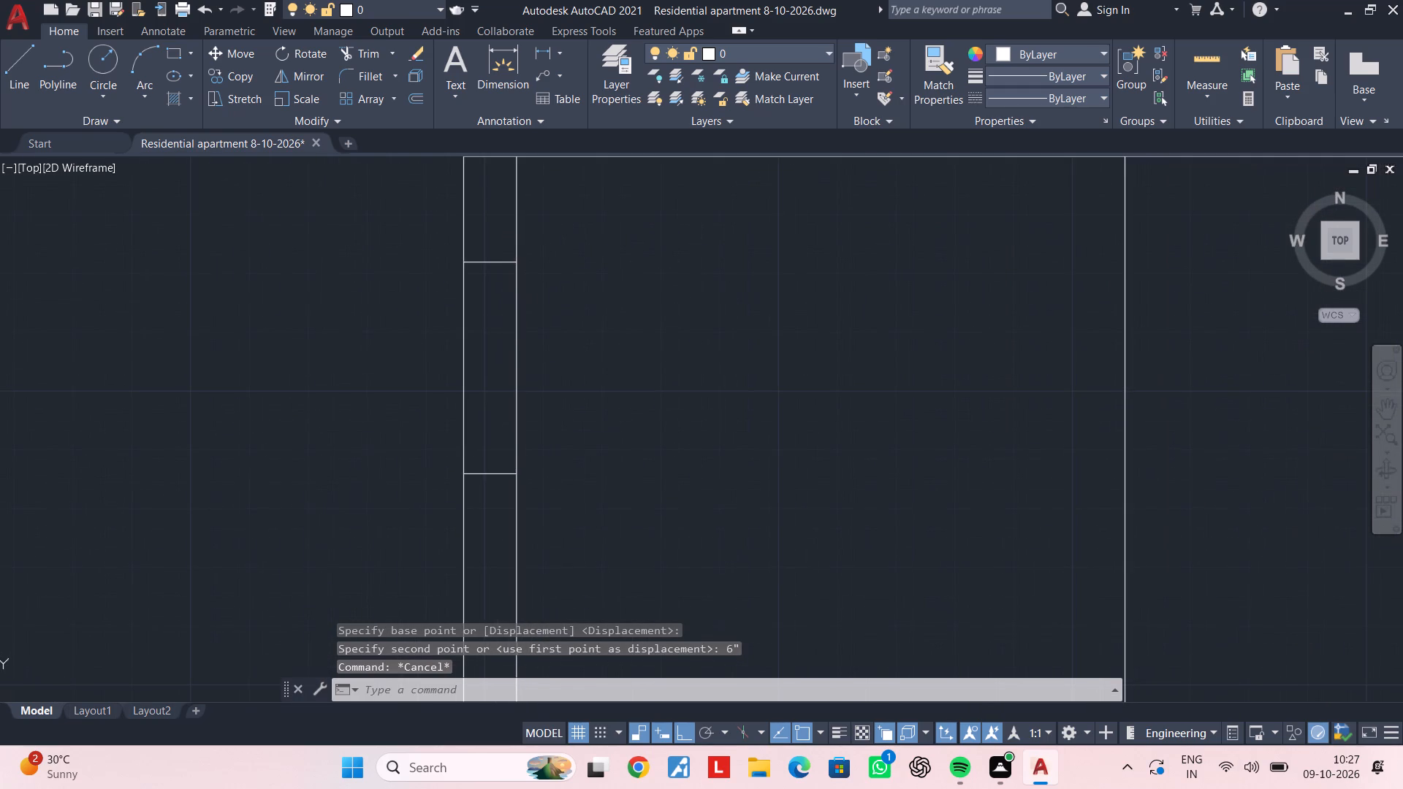
key("Escape")
key("Escape")
key("r")
key("e")
type("c")
key("space")
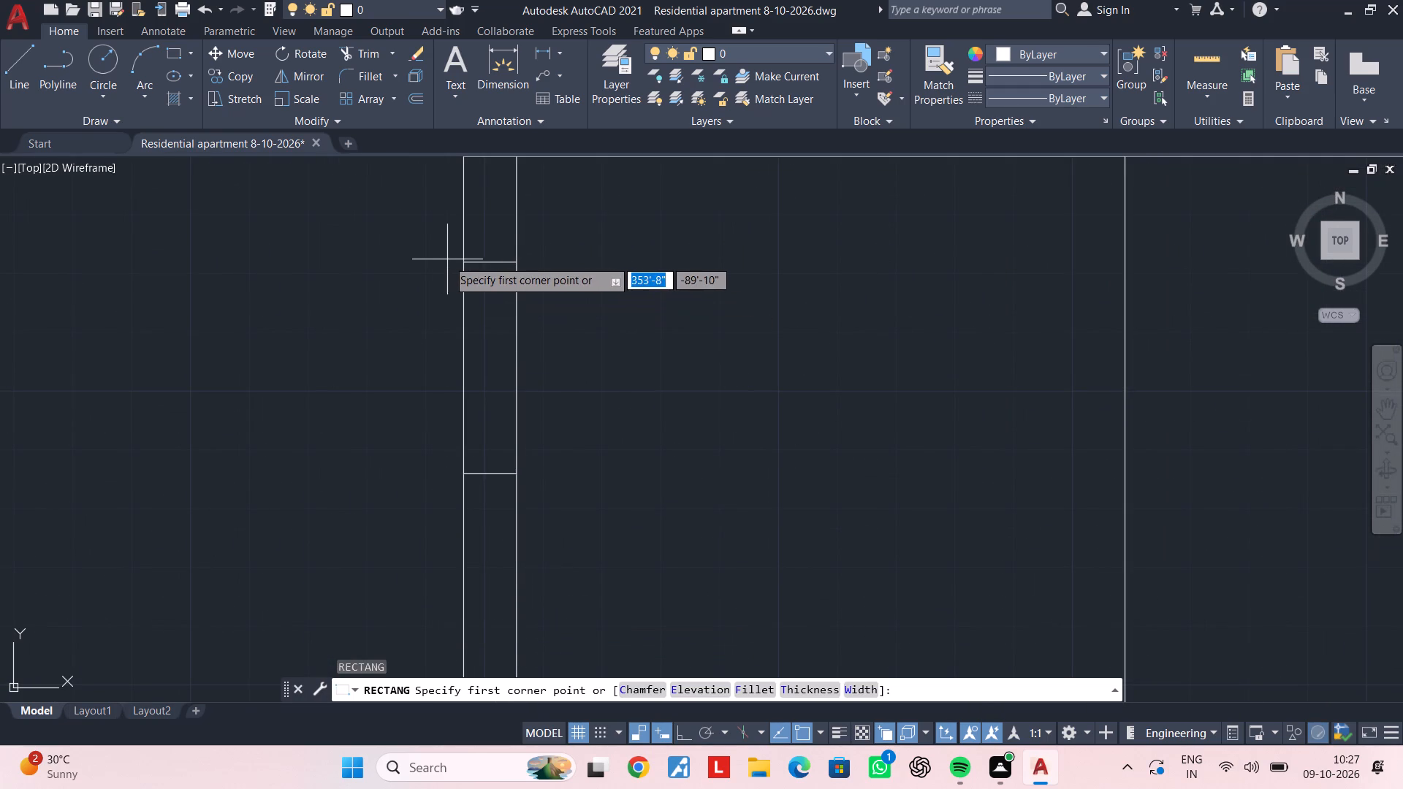
left_click(463, 262)
left_click(516, 474)
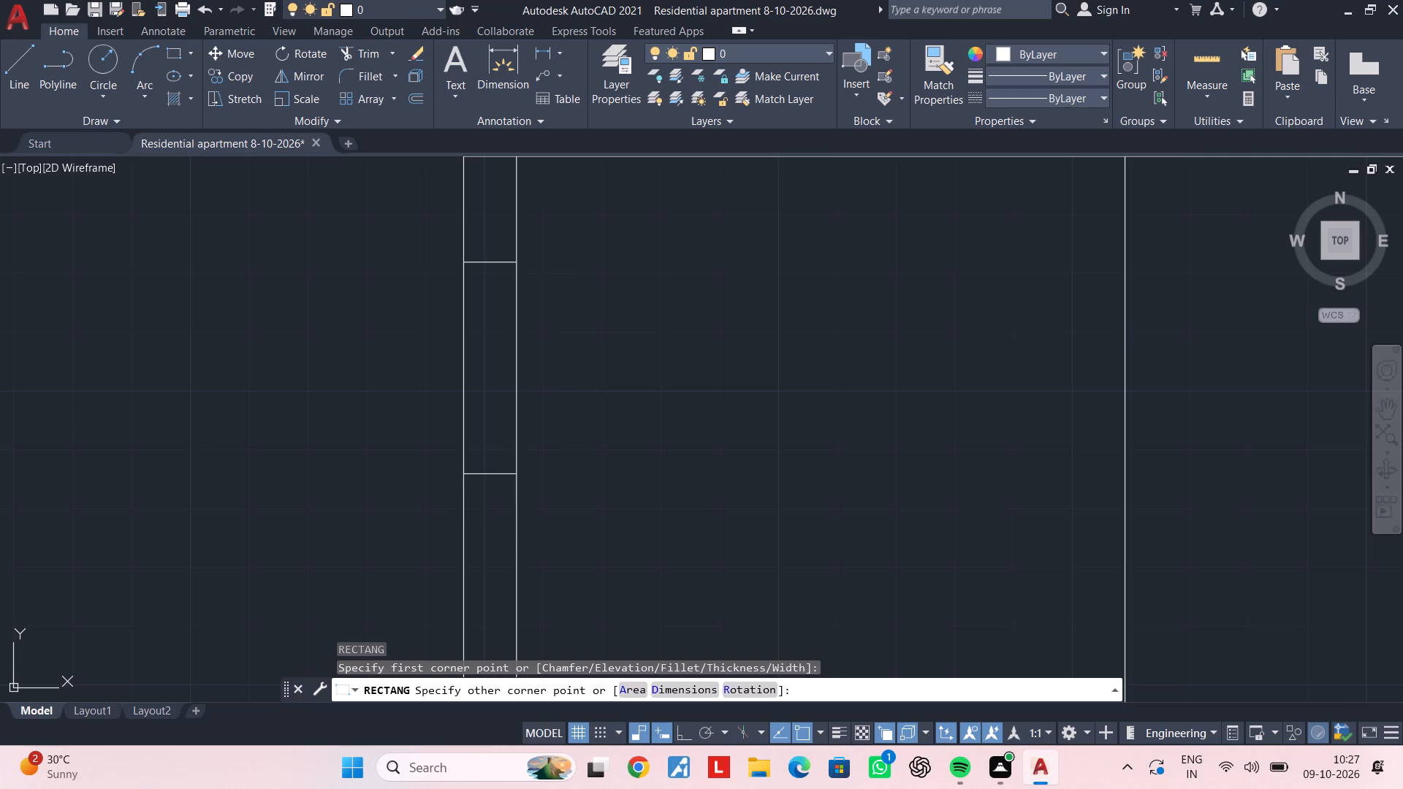
key("Escape")
key("Escape")
key("Escape")
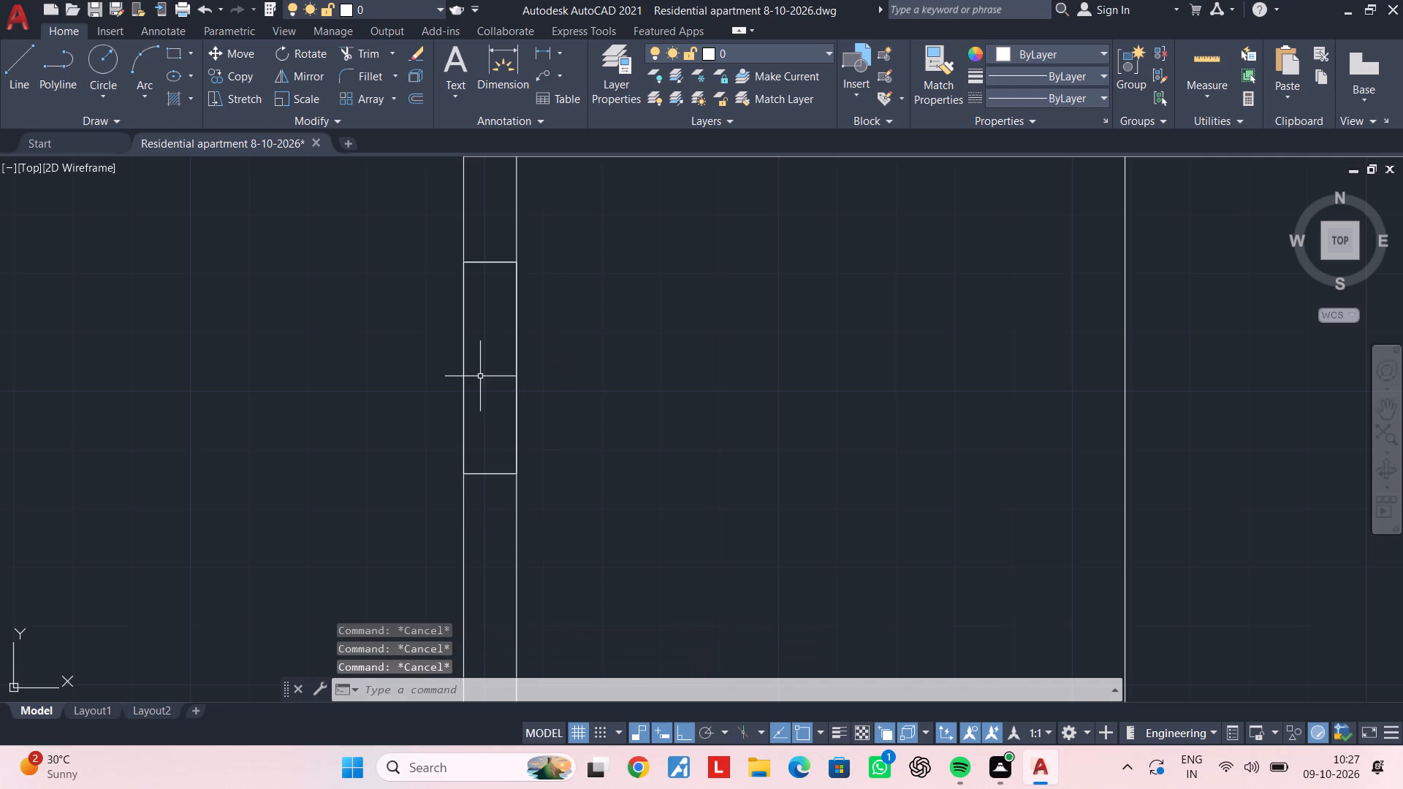
Draw a vertical centre line in the window rectangle from its top edge midpoint to its bottom edge midpoint.
type("l")
key("space")
left_click(490, 261)
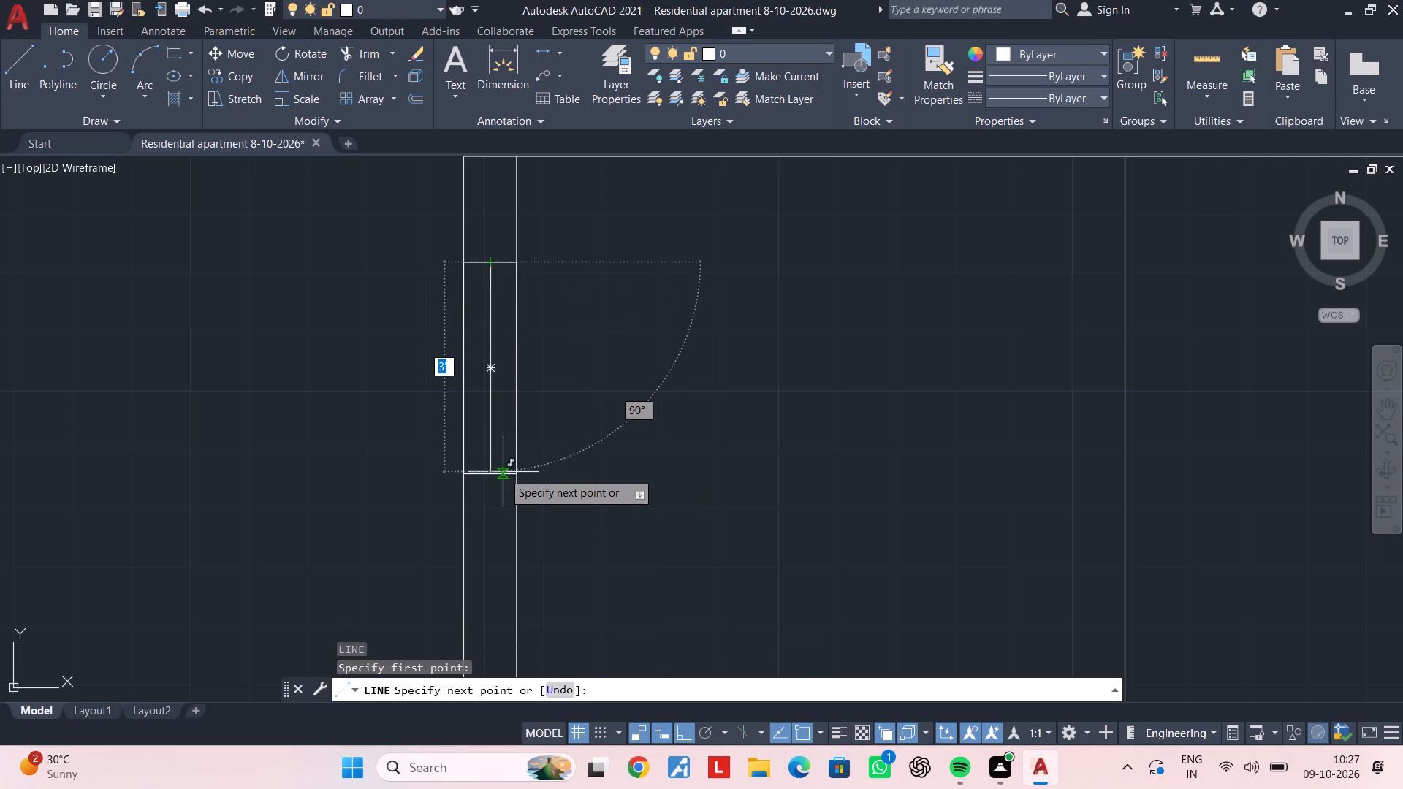
left_click(491, 474)
key("Escape")
key("Escape")
key("Escape")
key("Escape")
key("Escape")
key("Escape")
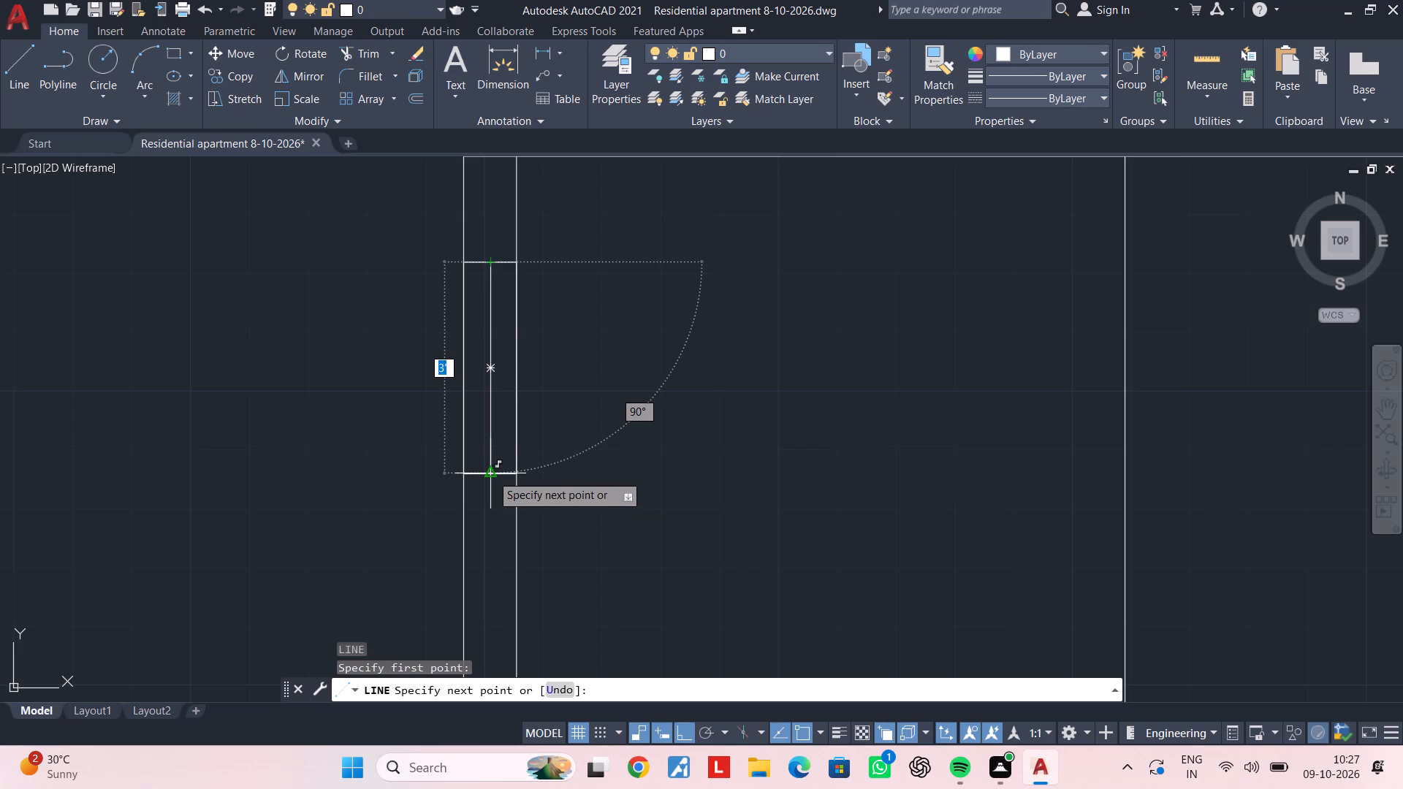
key("Escape")
key("Escape")
key("Escape")
key("Escape")
key("Escape")
key("Escape")
key("Escape")
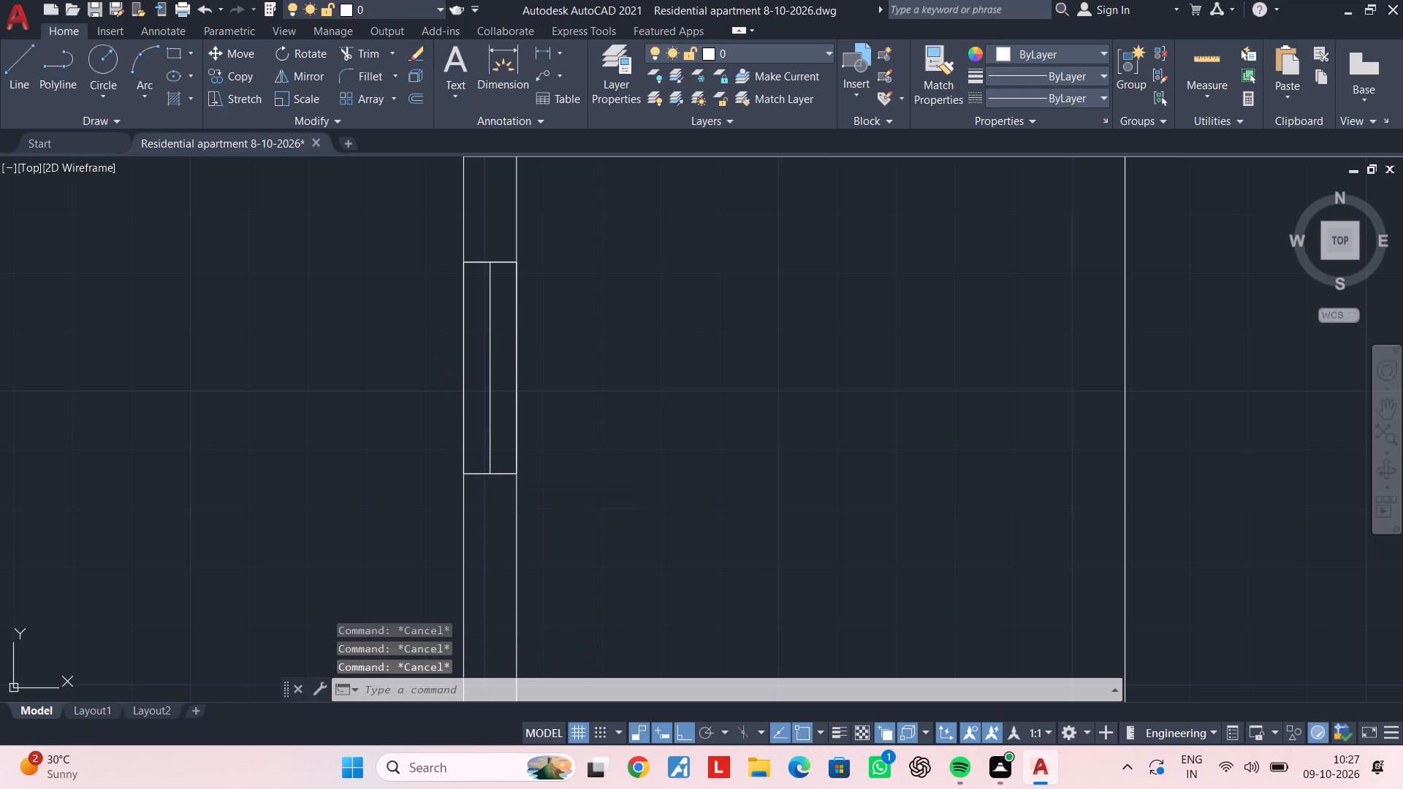
key("Escape")
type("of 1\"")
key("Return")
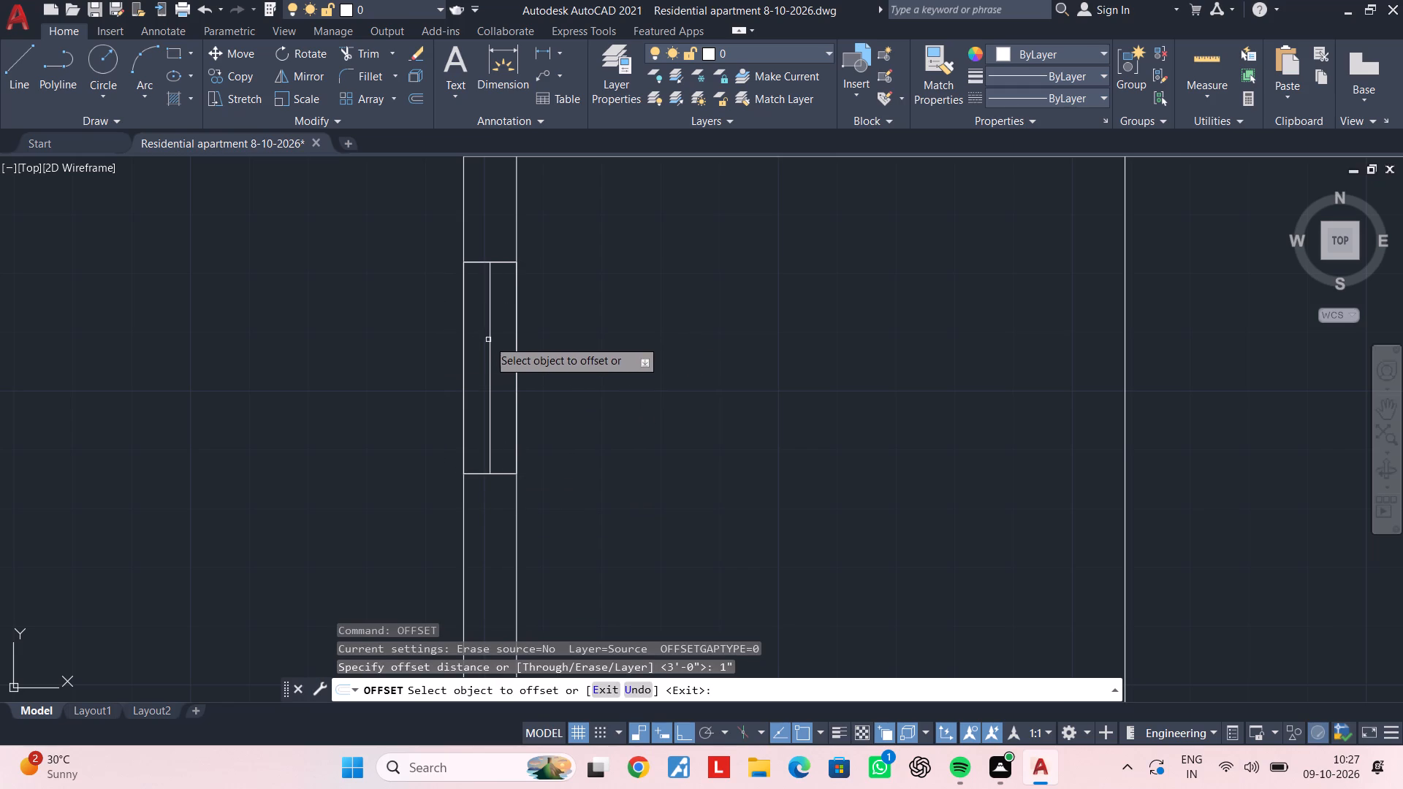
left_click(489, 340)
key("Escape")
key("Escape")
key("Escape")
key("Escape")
Offset the window's vertical centre line 2" to both sides to form the frame lines.
type("of 2\"")
key("Return")
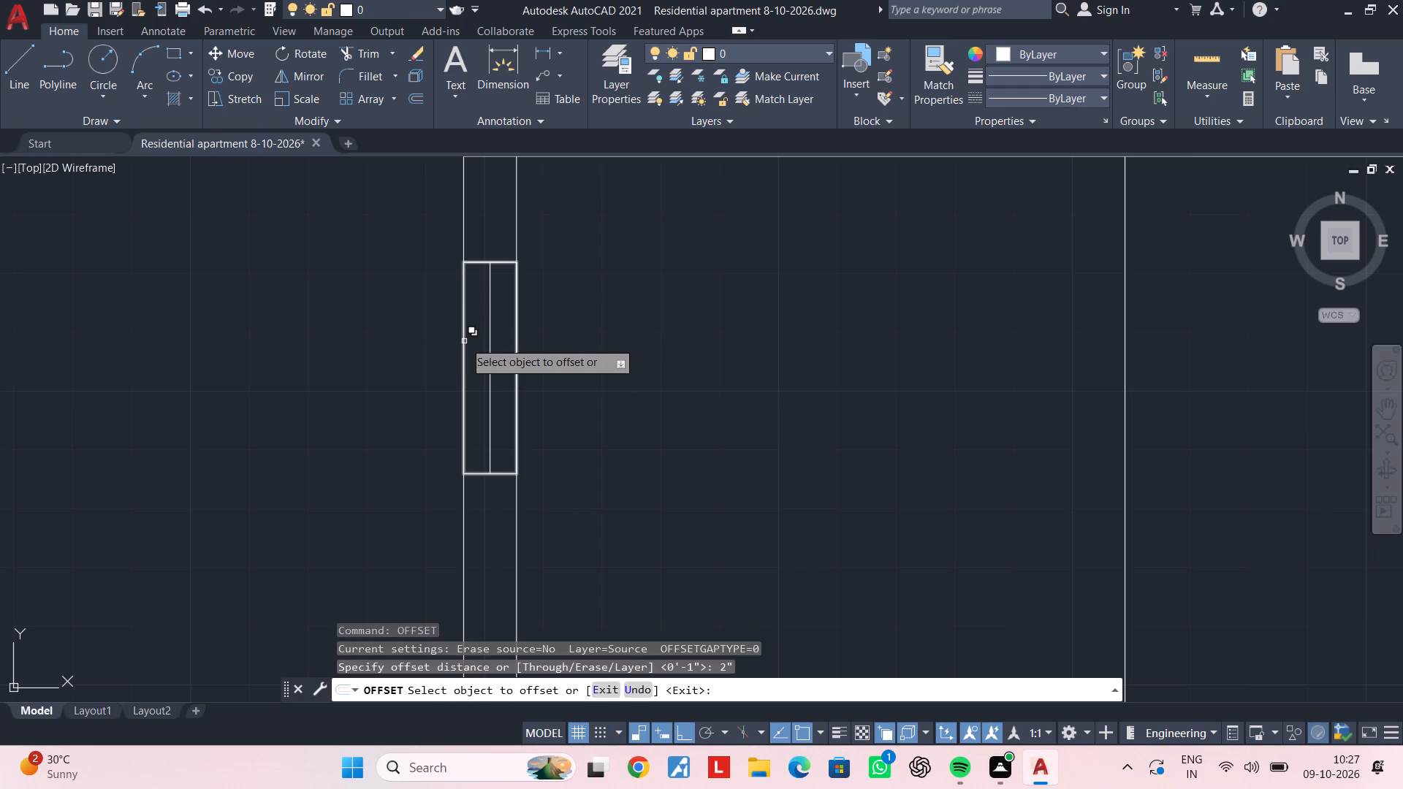
scroll(497, 337, "up", 1)
left_click(482, 335)
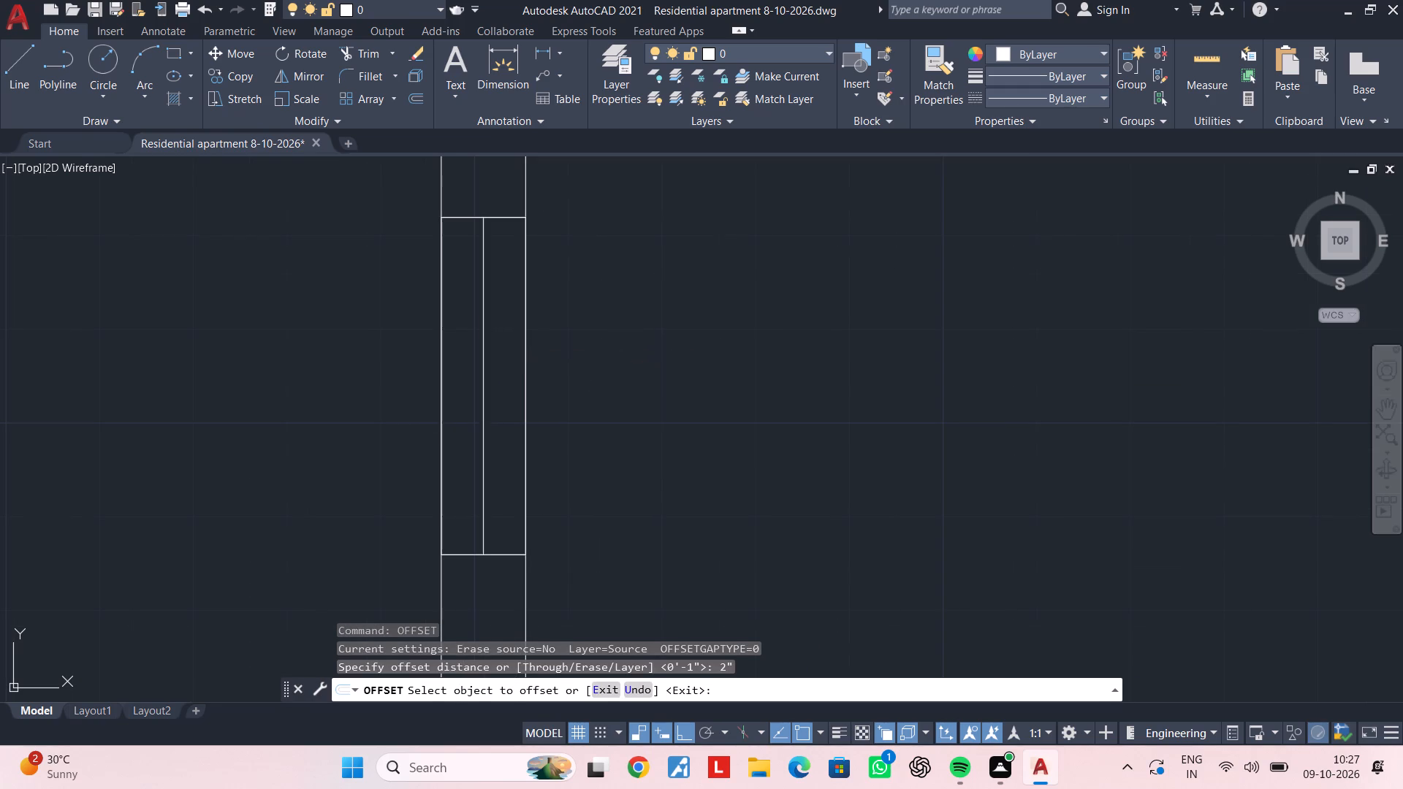
left_click(455, 336)
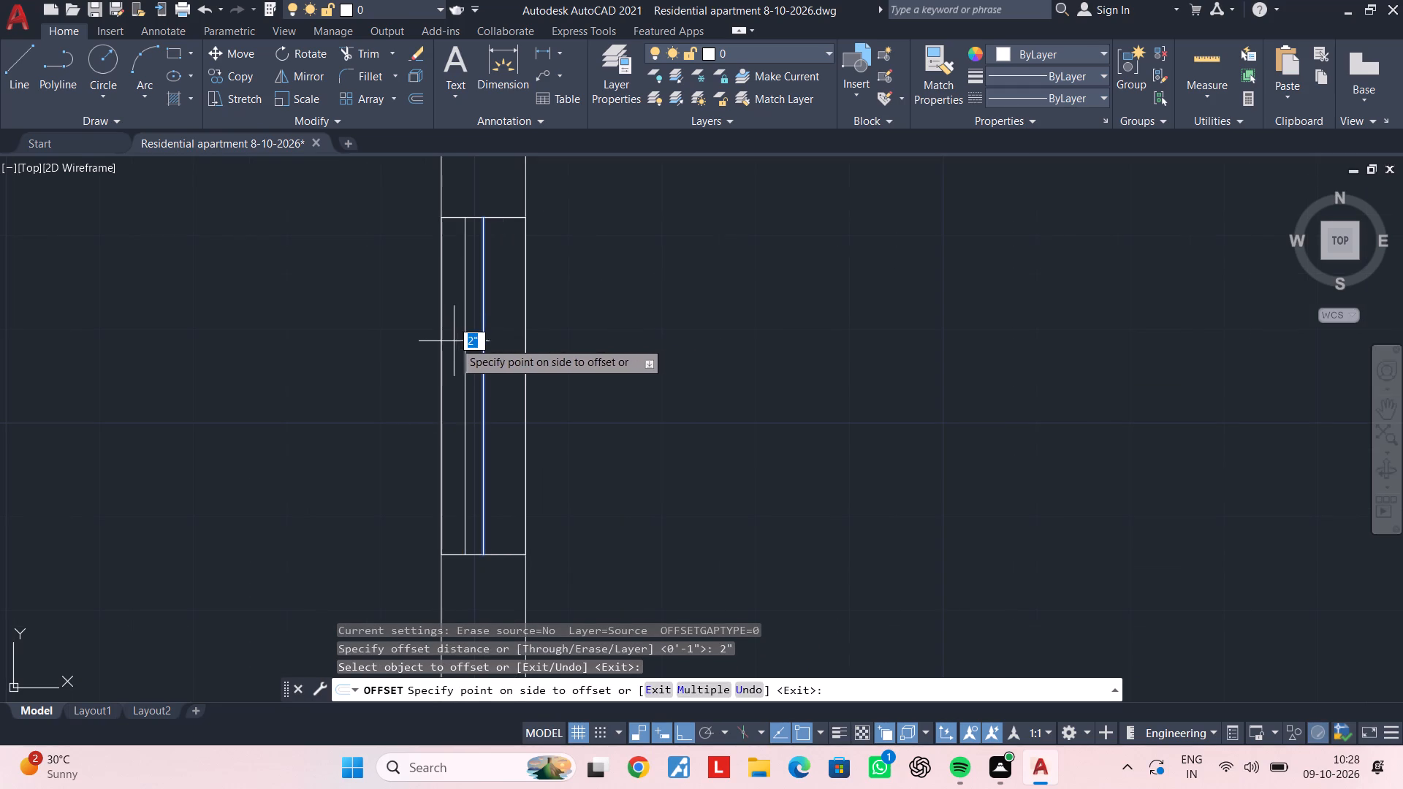
left_click(453, 341)
left_click(484, 336)
left_click(522, 332)
key("Escape")
key("Escape")
scroll(522, 332, "down", 3)
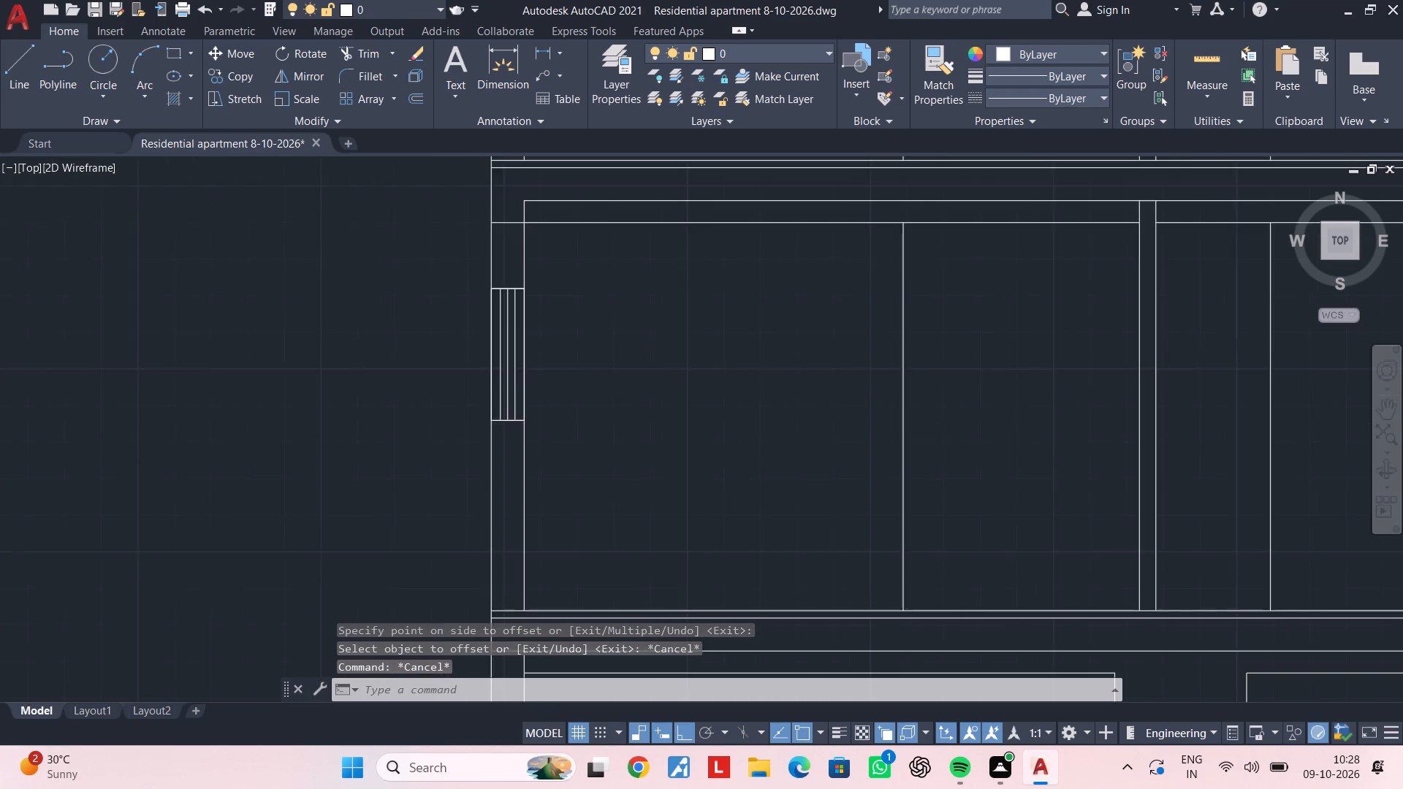
Assign all lines of the first-floor wall window to the window layer.
middle_click_drag(518, 332, 473, 329)
key("Escape")
left_click(429, 291)
left_click(522, 405)
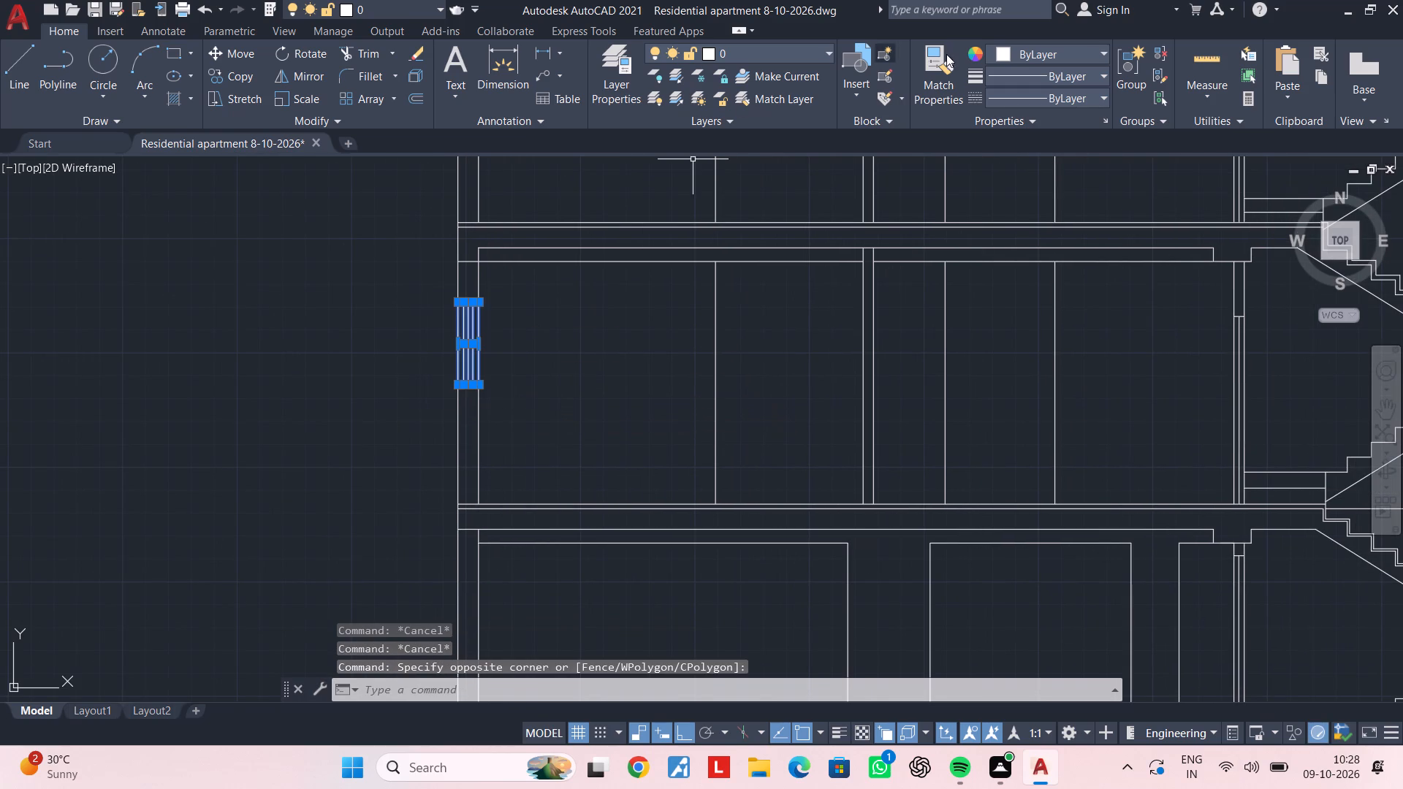
left_click(1045, 44)
key("Escape")
left_click(758, 55)
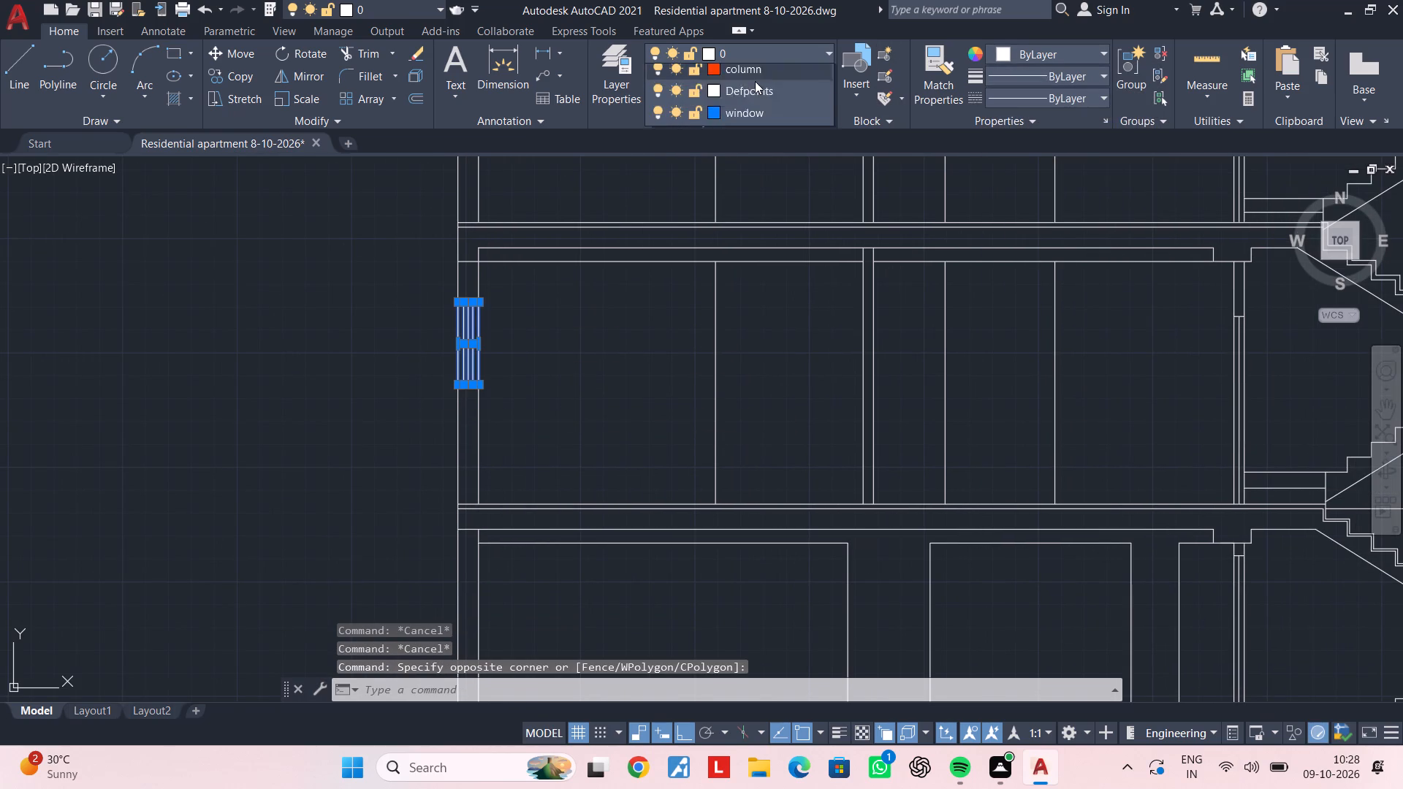
left_click(757, 134)
key("Escape")
key("Escape")
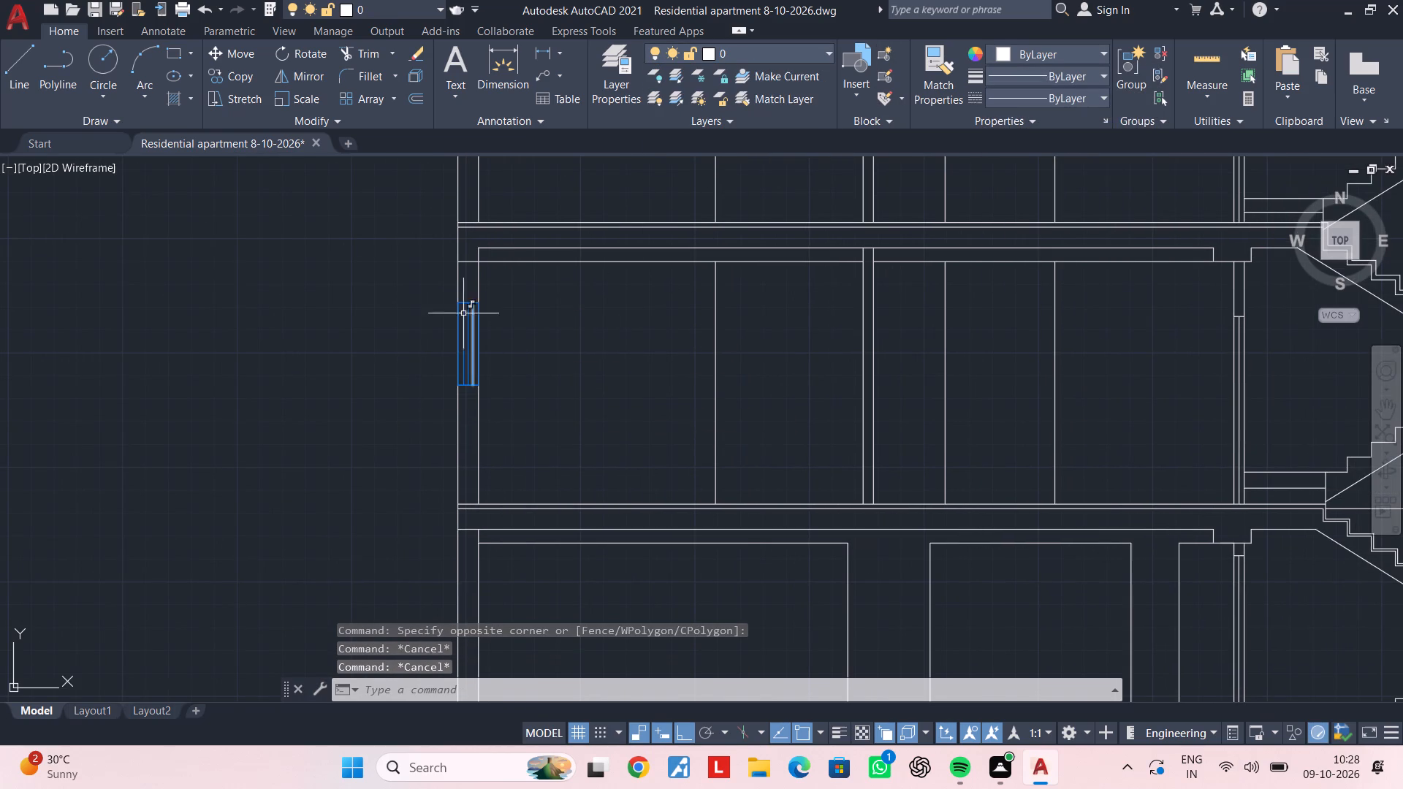
left_click(424, 276)
left_click(522, 387)
key("Escape")
key("Escape")
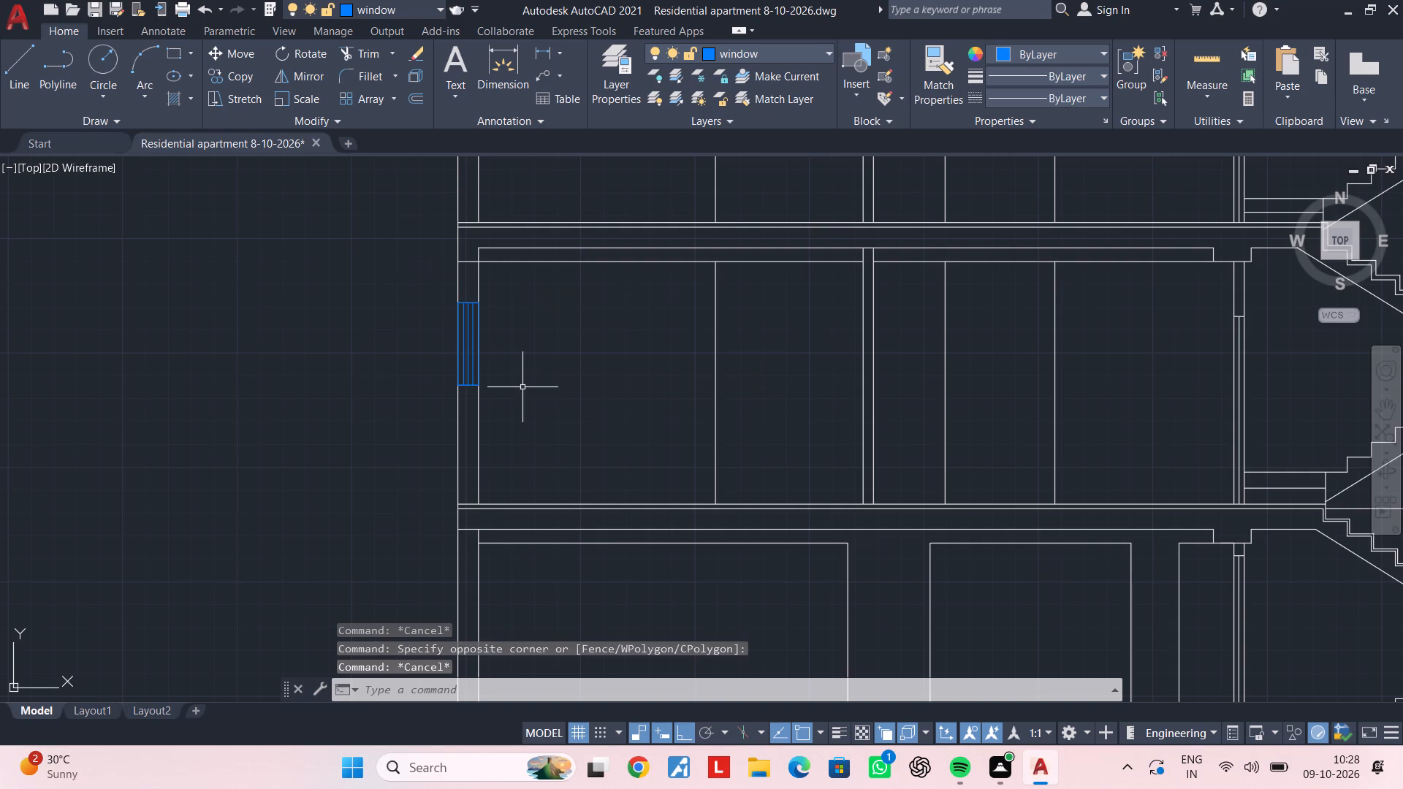
Save the drawing.
key("ctrl+s")
key("ctrl+s")
key("ctrl+s")
key("Escape")
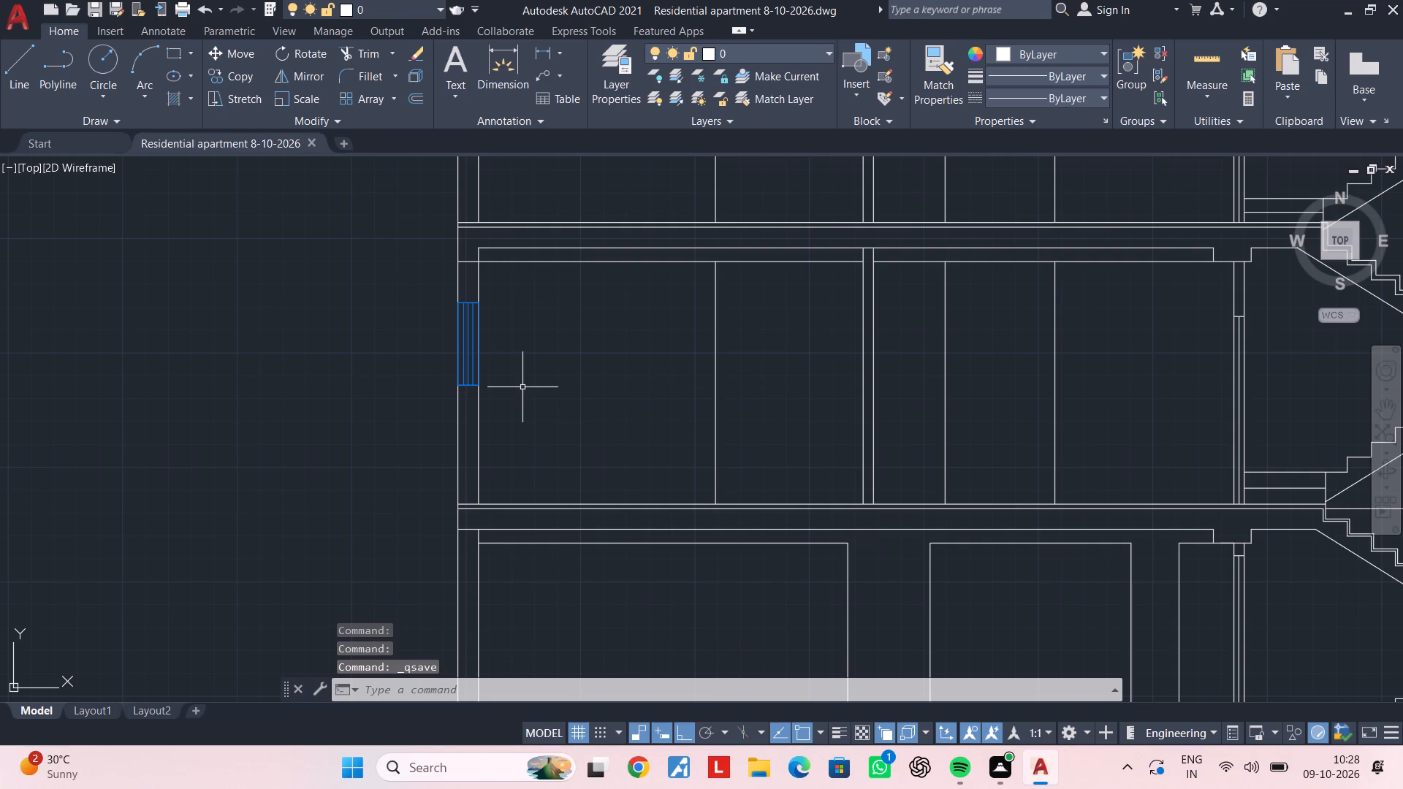
key("Escape")
key("Escape")
key("ctrl+s")
key("Escape")
key("ctrl+s")
left_click(556, 406)
left_click(578, 396)
key("Escape")
key("Escape")
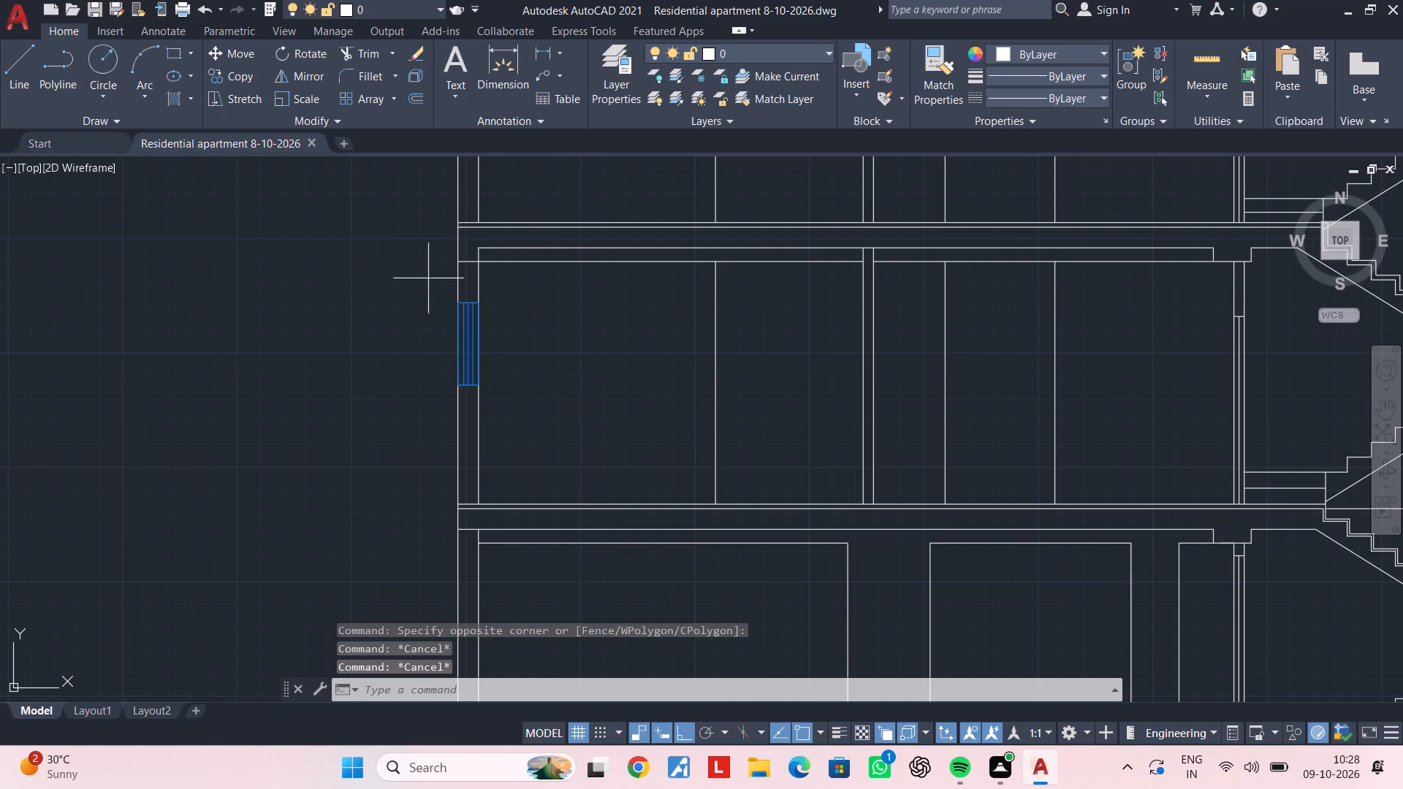
Copy the window to the outer wall one floor up, using the corner of the inner wall face and beam underside as reference.
left_click(428, 278)
left_click(555, 416)
type("co")
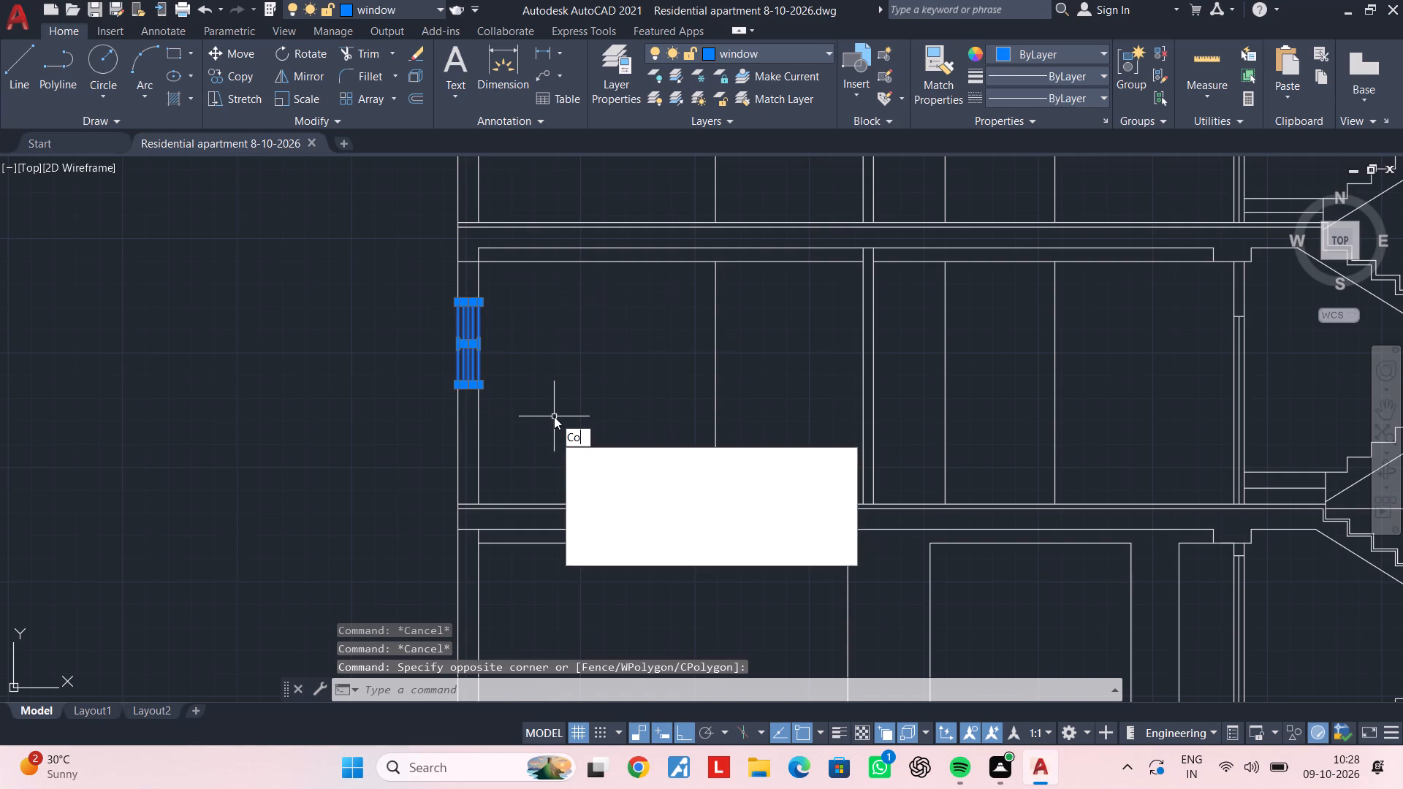
key("space")
middle_click_drag(541, 284, 547, 380)
scroll(460, 325, "up", 3)
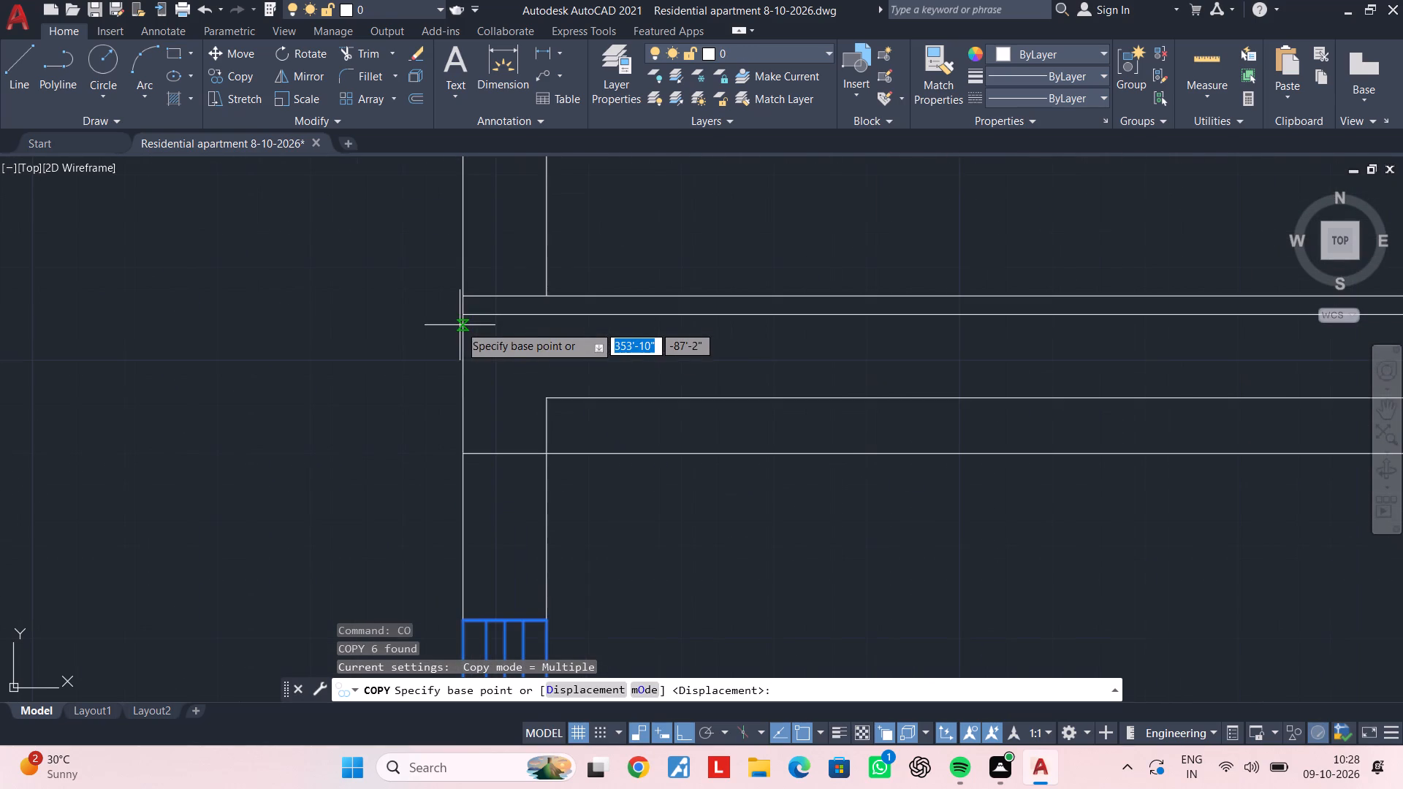
left_click(550, 395)
scroll(550, 364, "down", 4)
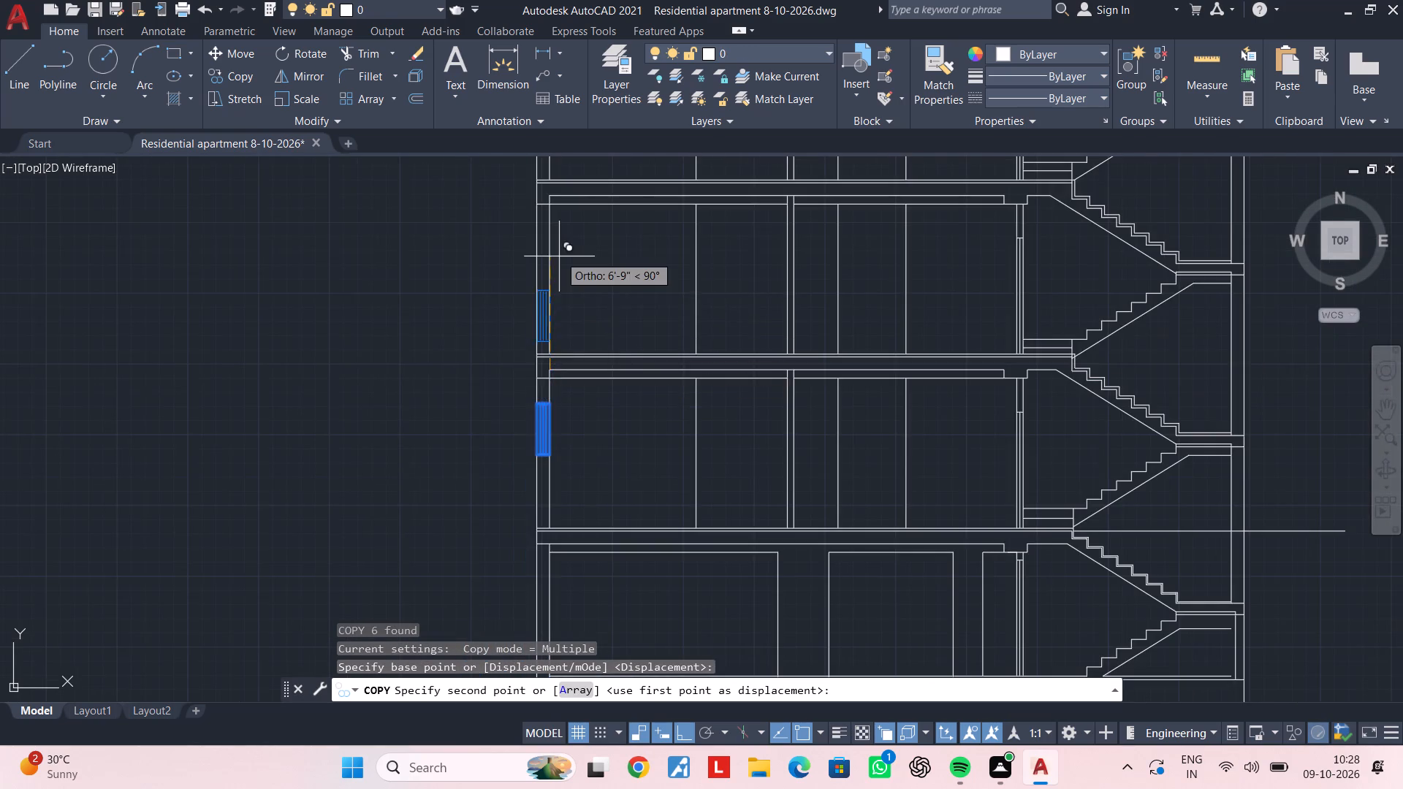
middle_click_drag(559, 254, 567, 397)
scroll(559, 366, "up", 3)
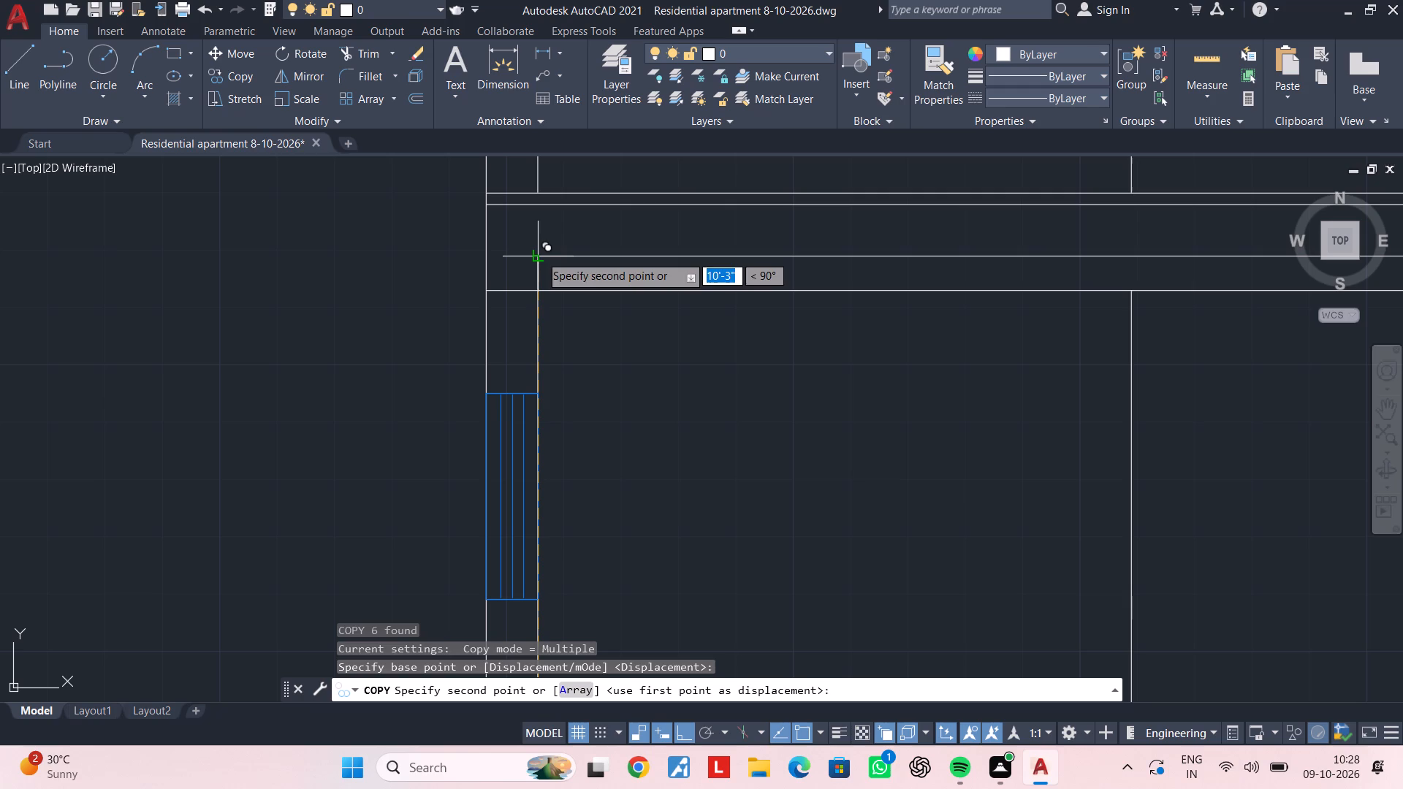
left_click(539, 255)
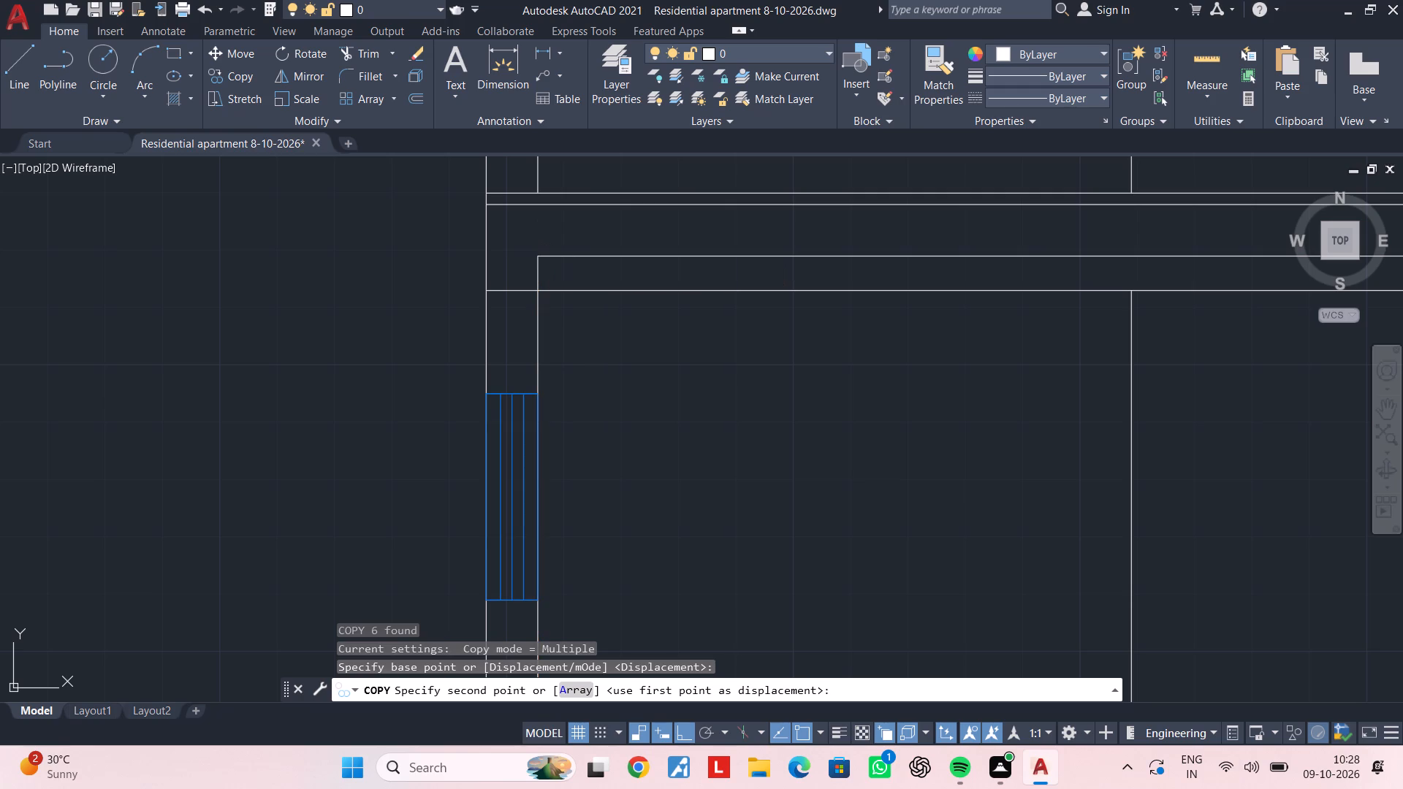